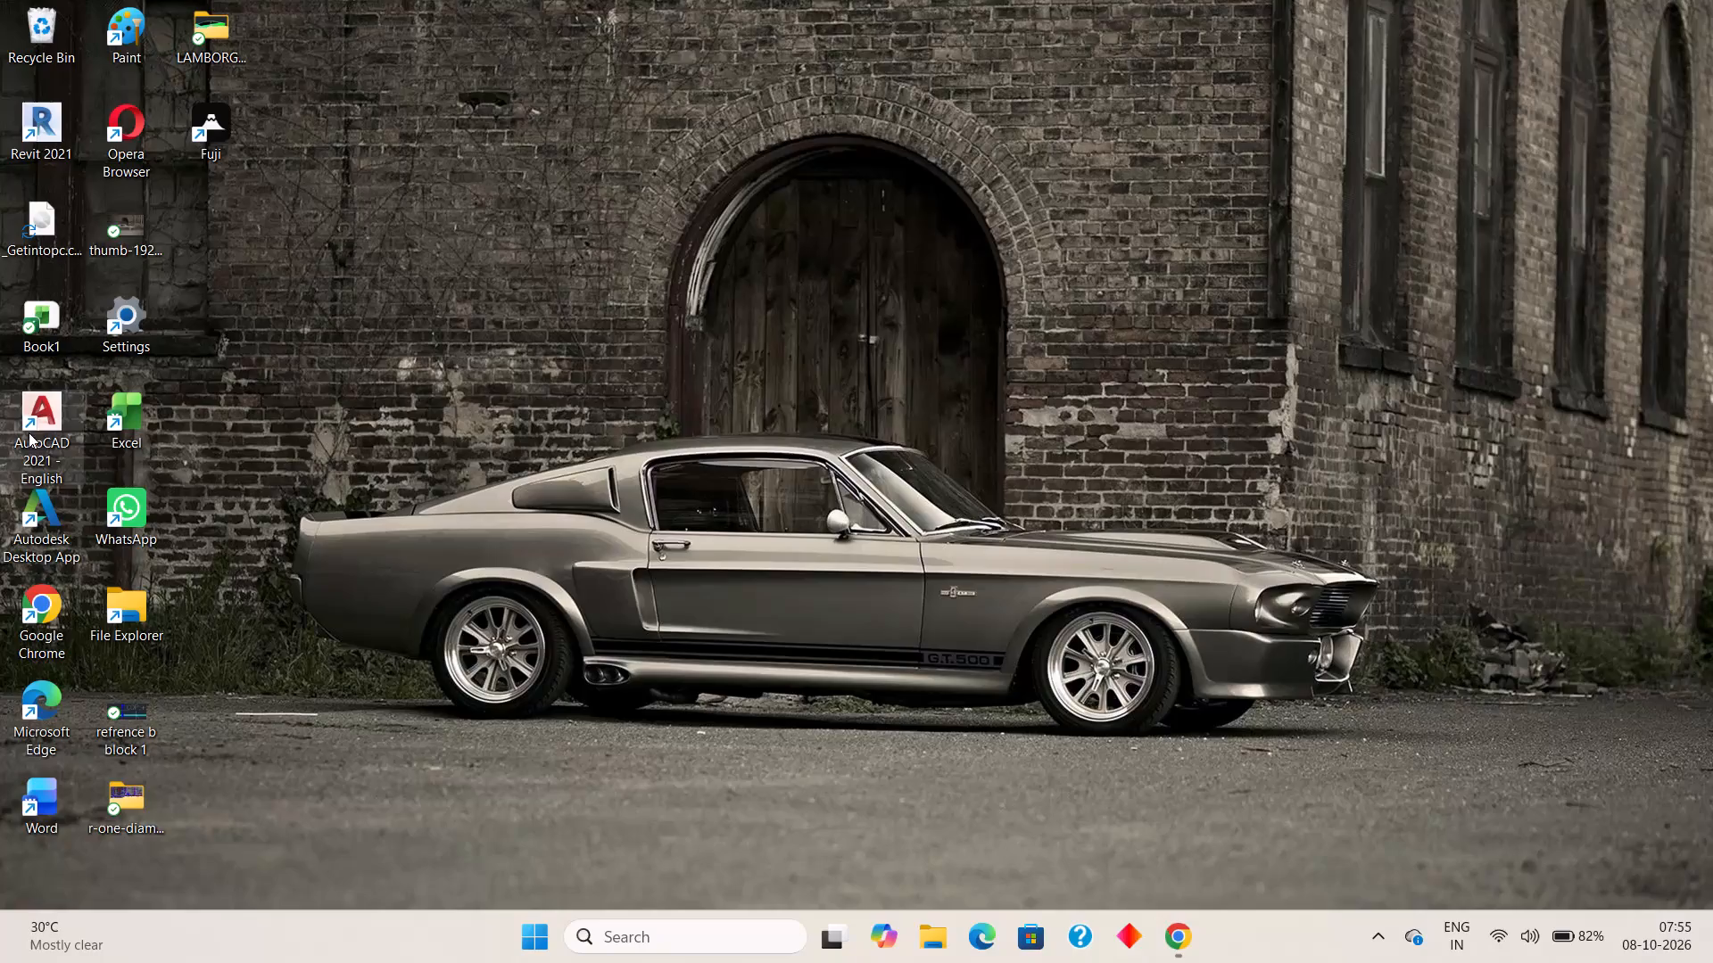
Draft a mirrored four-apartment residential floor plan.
Launch AutoCAD 2021 and start a new blank drawing.
left_click(29, 432)
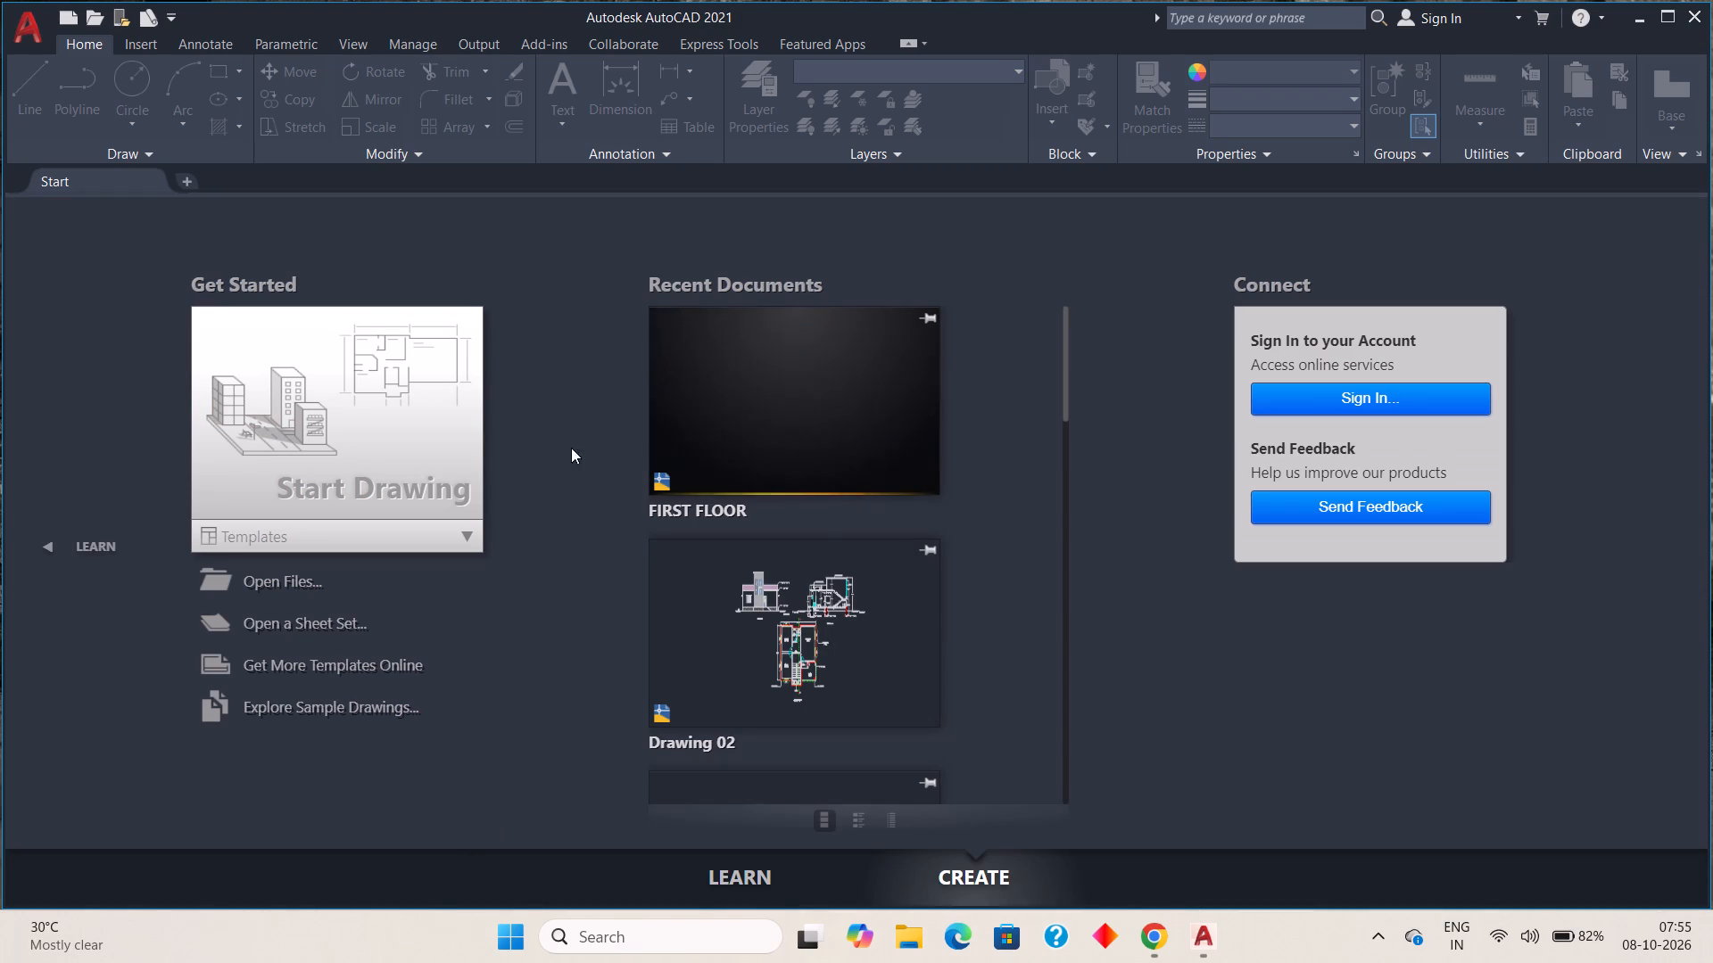
left_click(291, 449)
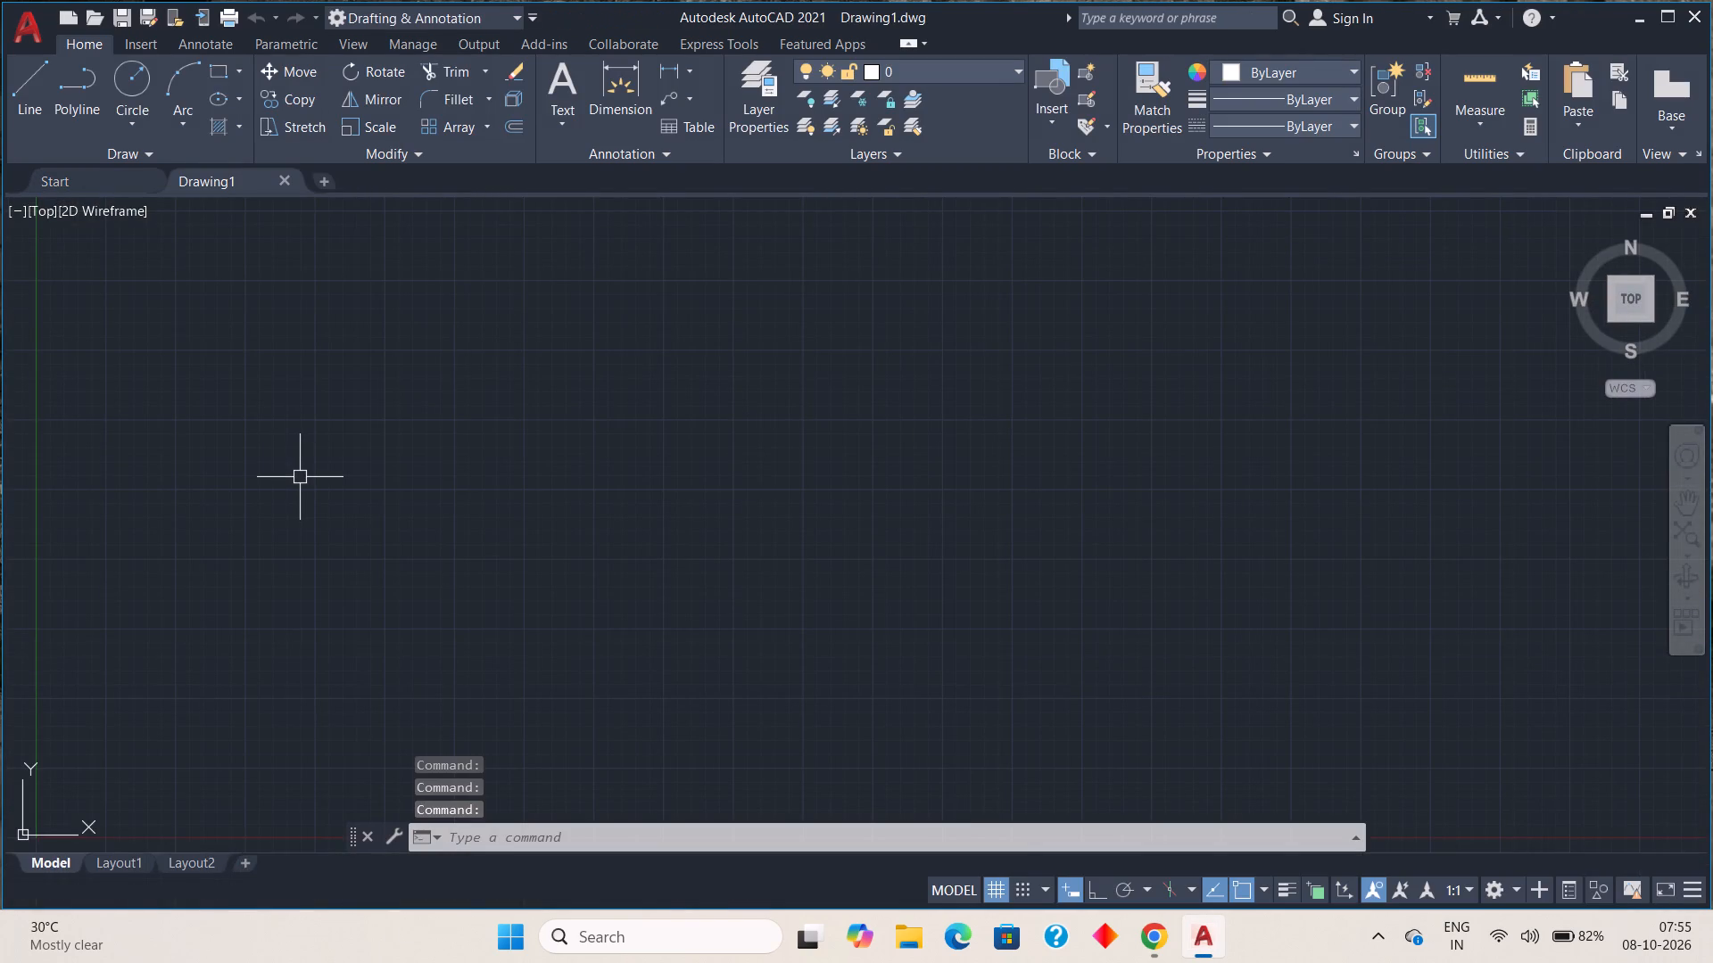
Turn on Ortho mode for the new drawing.
left_click(1099, 882)
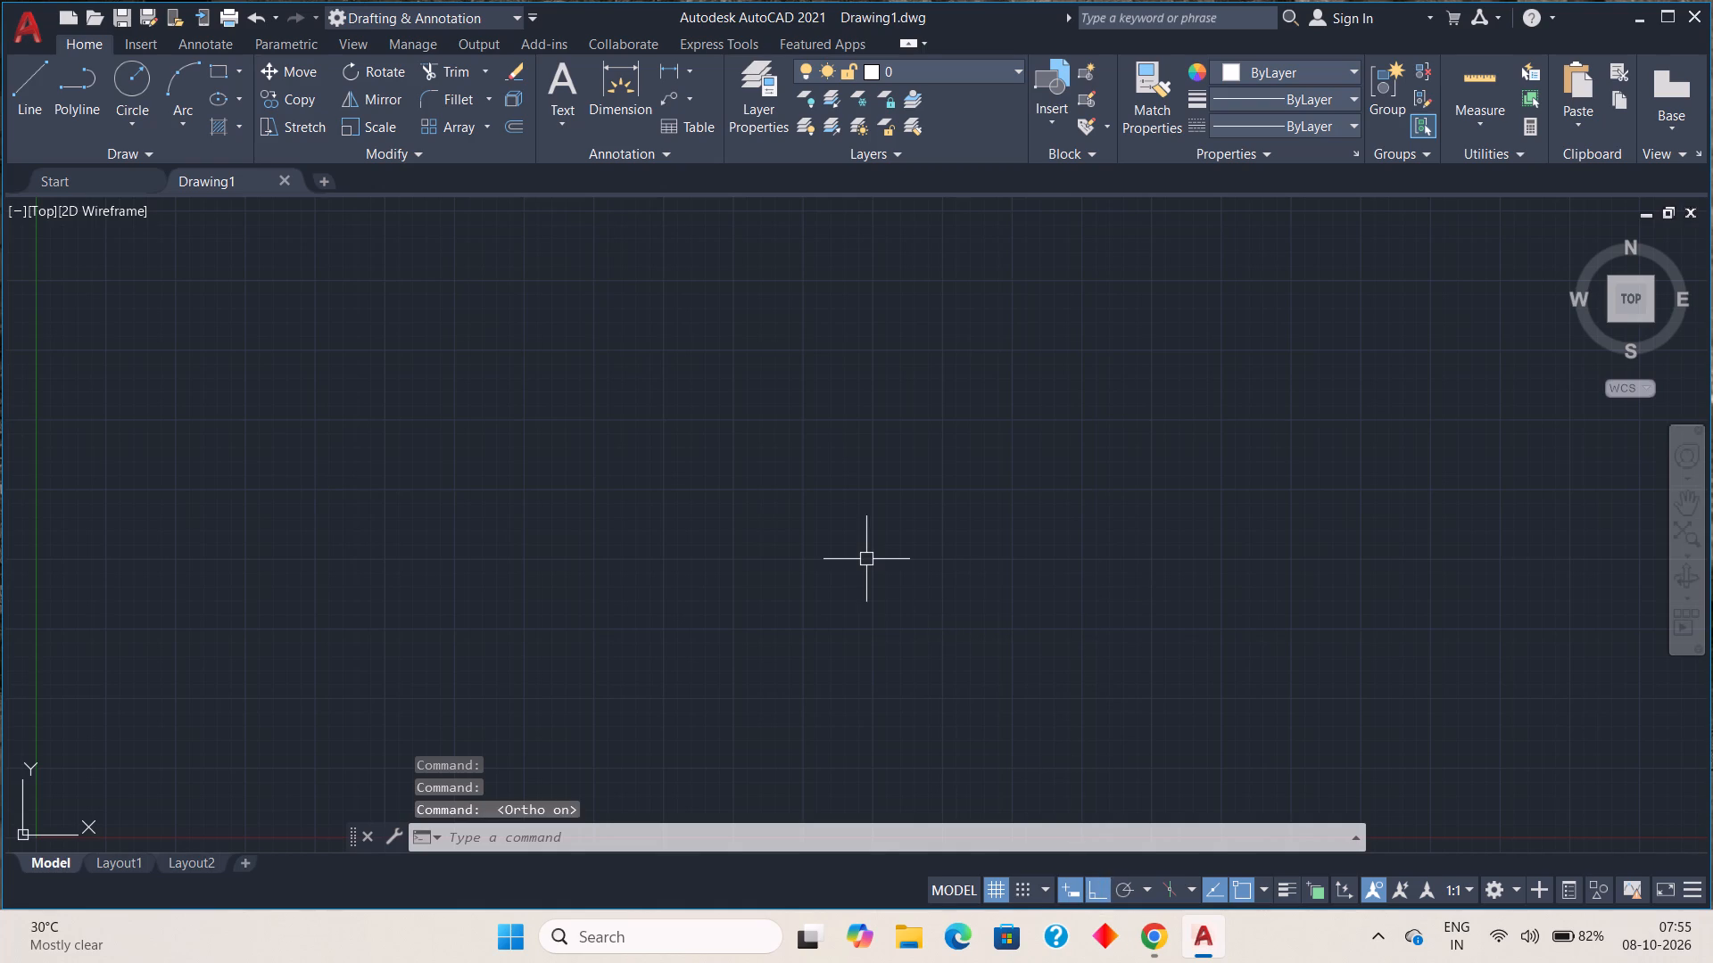
Configure the drawing units to Architectural length with 0'-0 1/16" precision and an insertion scale of Feet.
type("un")
key("space")
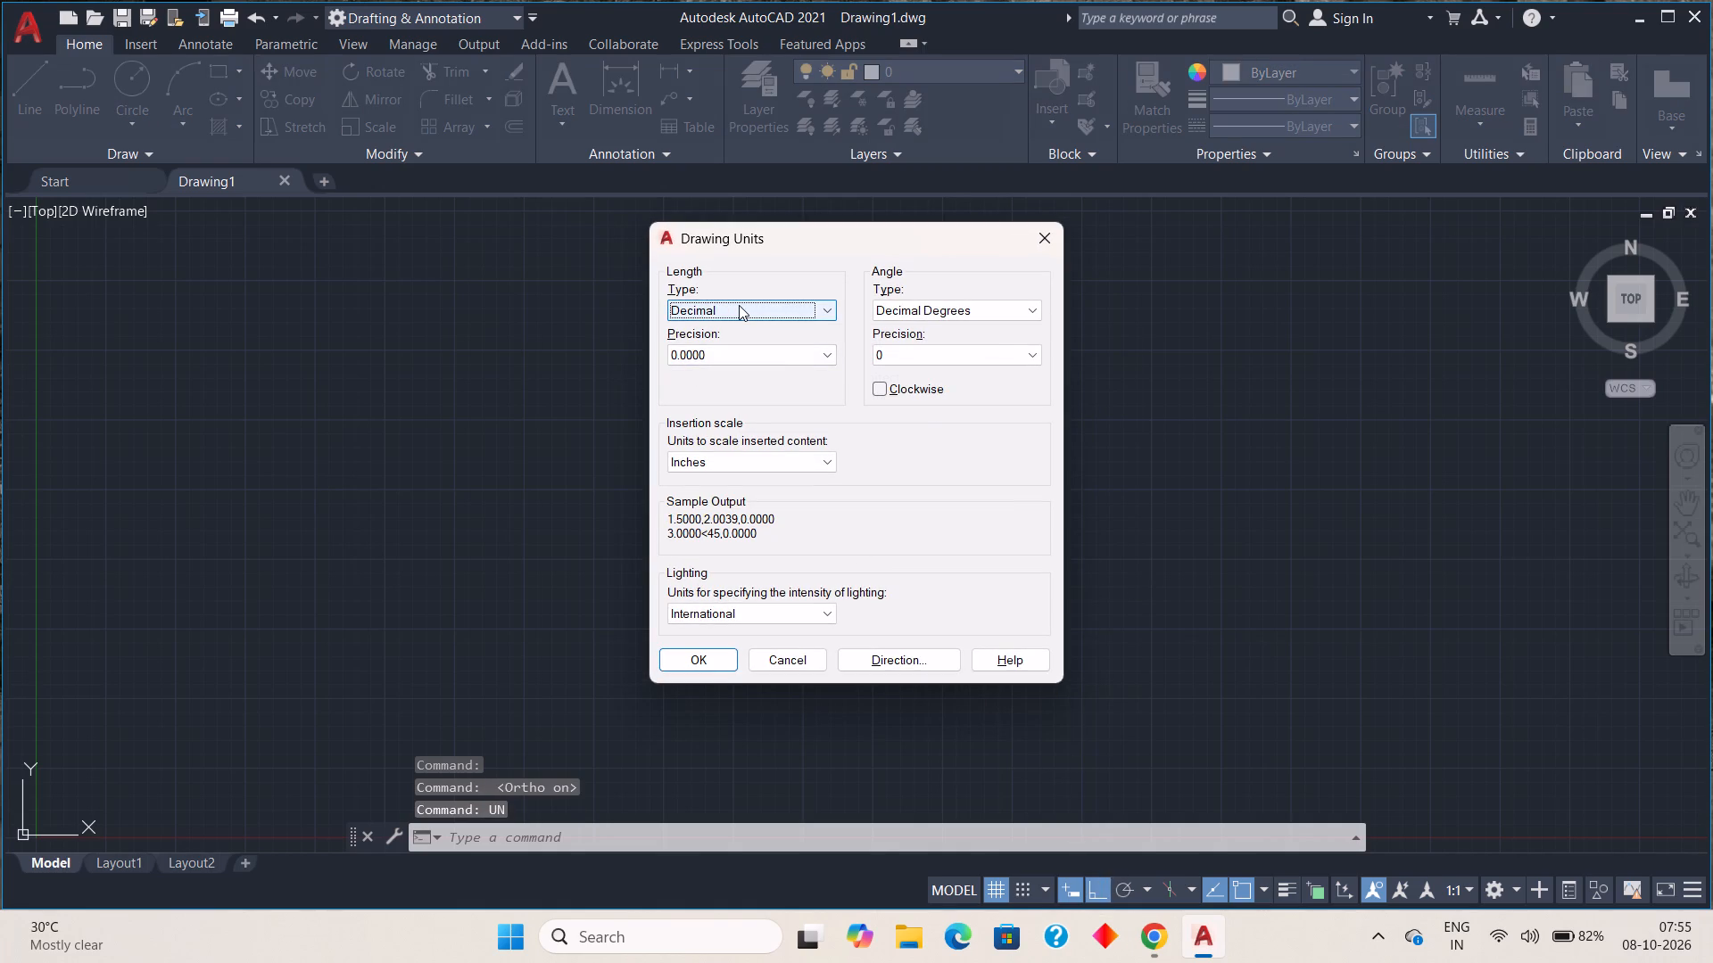
left_click(739, 305)
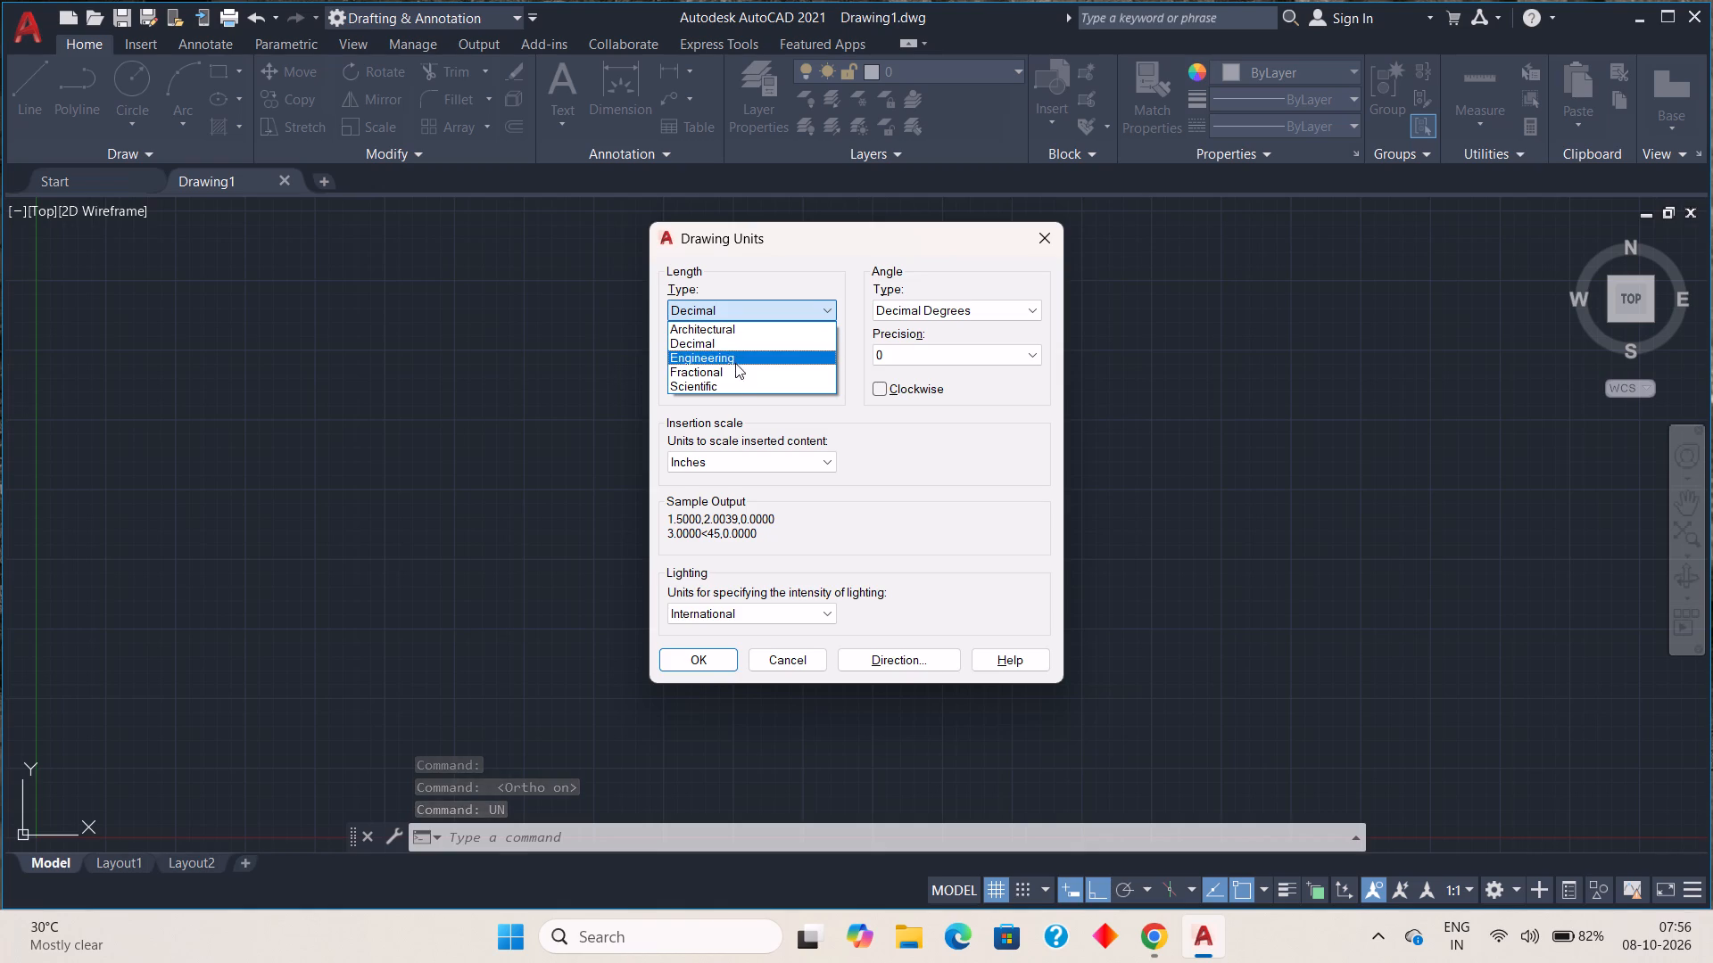
left_click(742, 327)
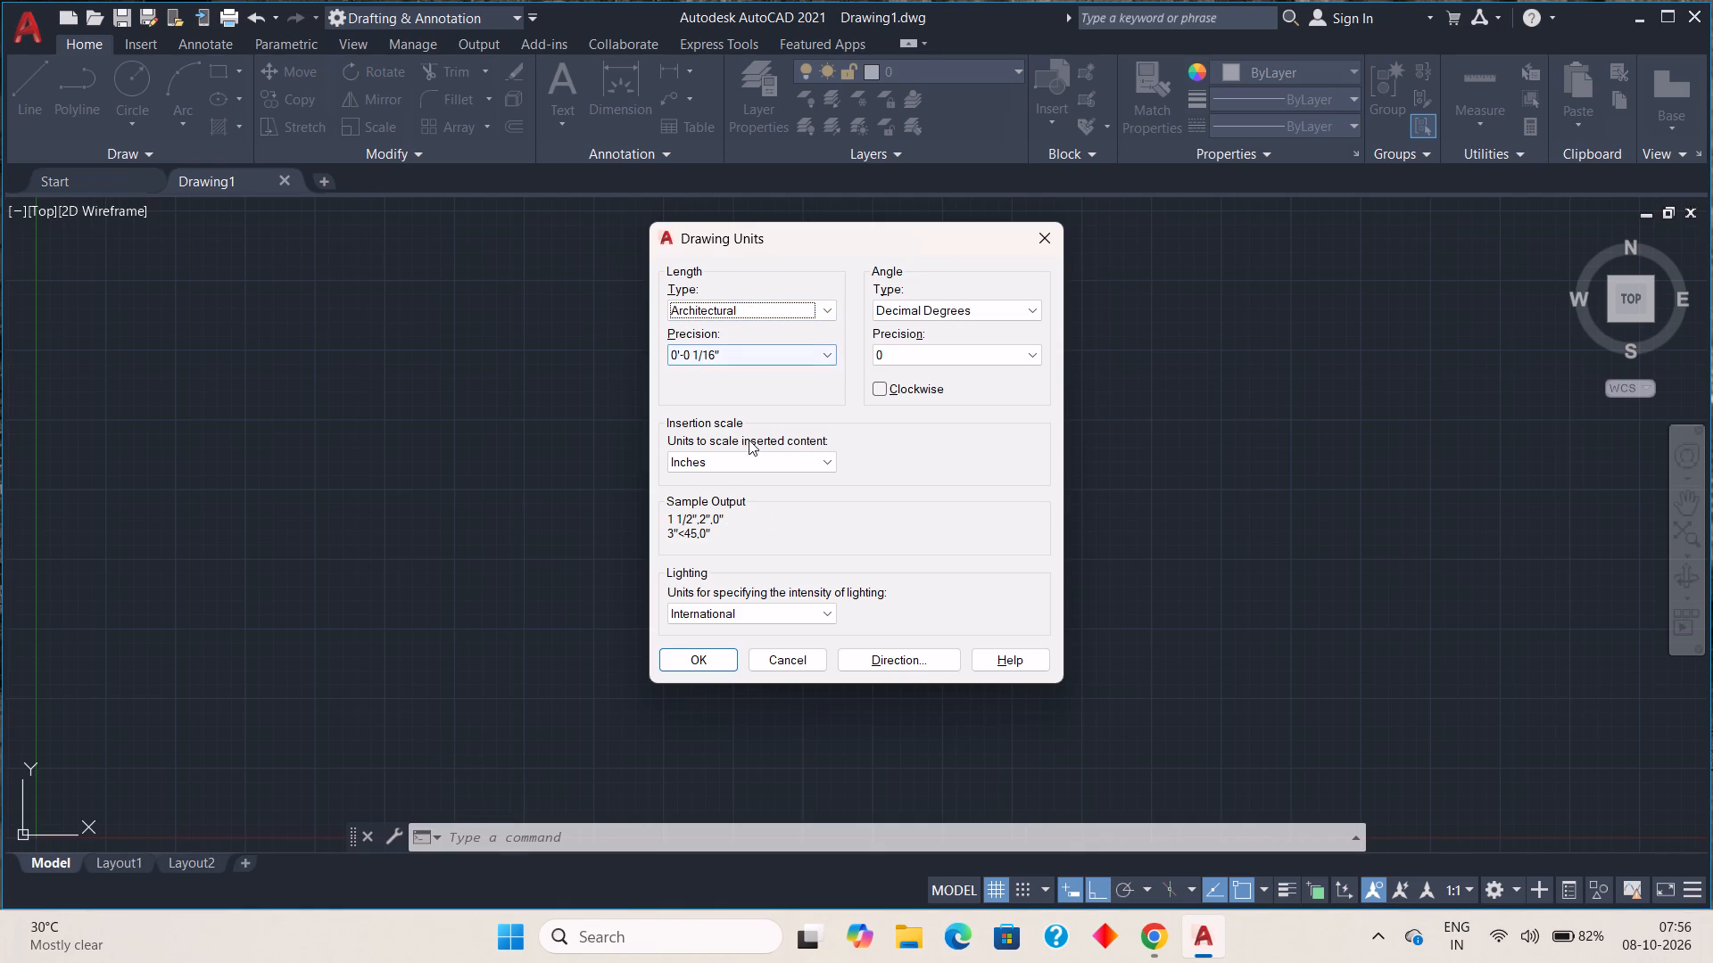
left_click(745, 467)
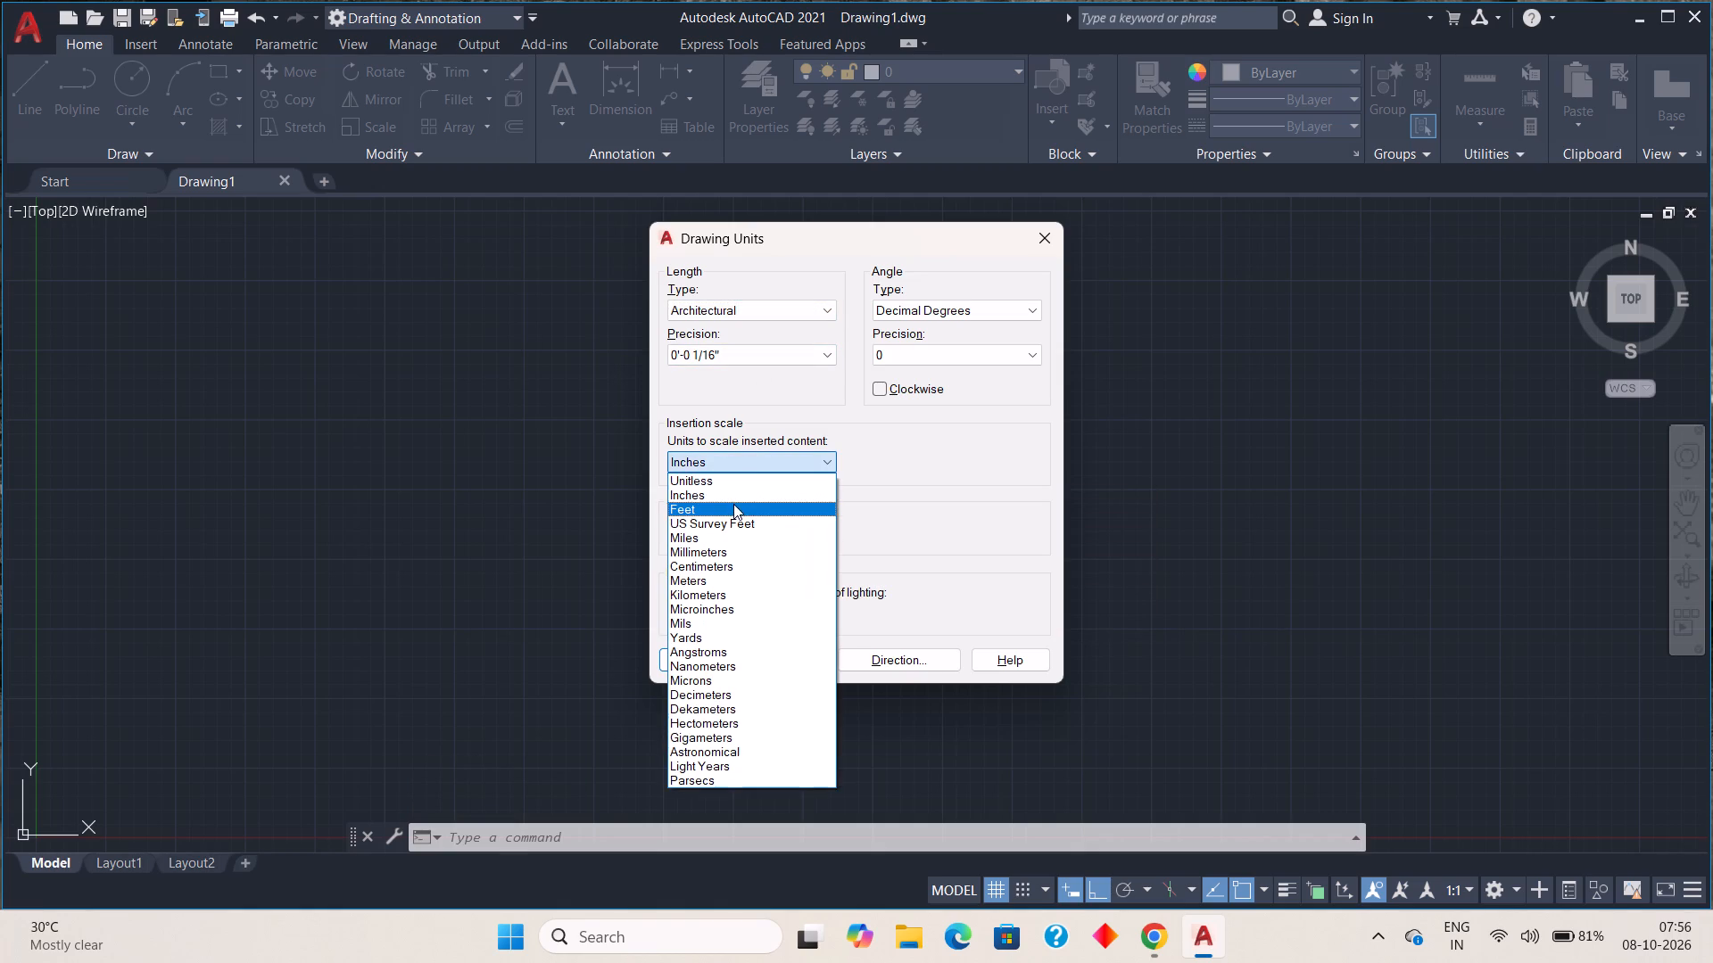
left_click(732, 505)
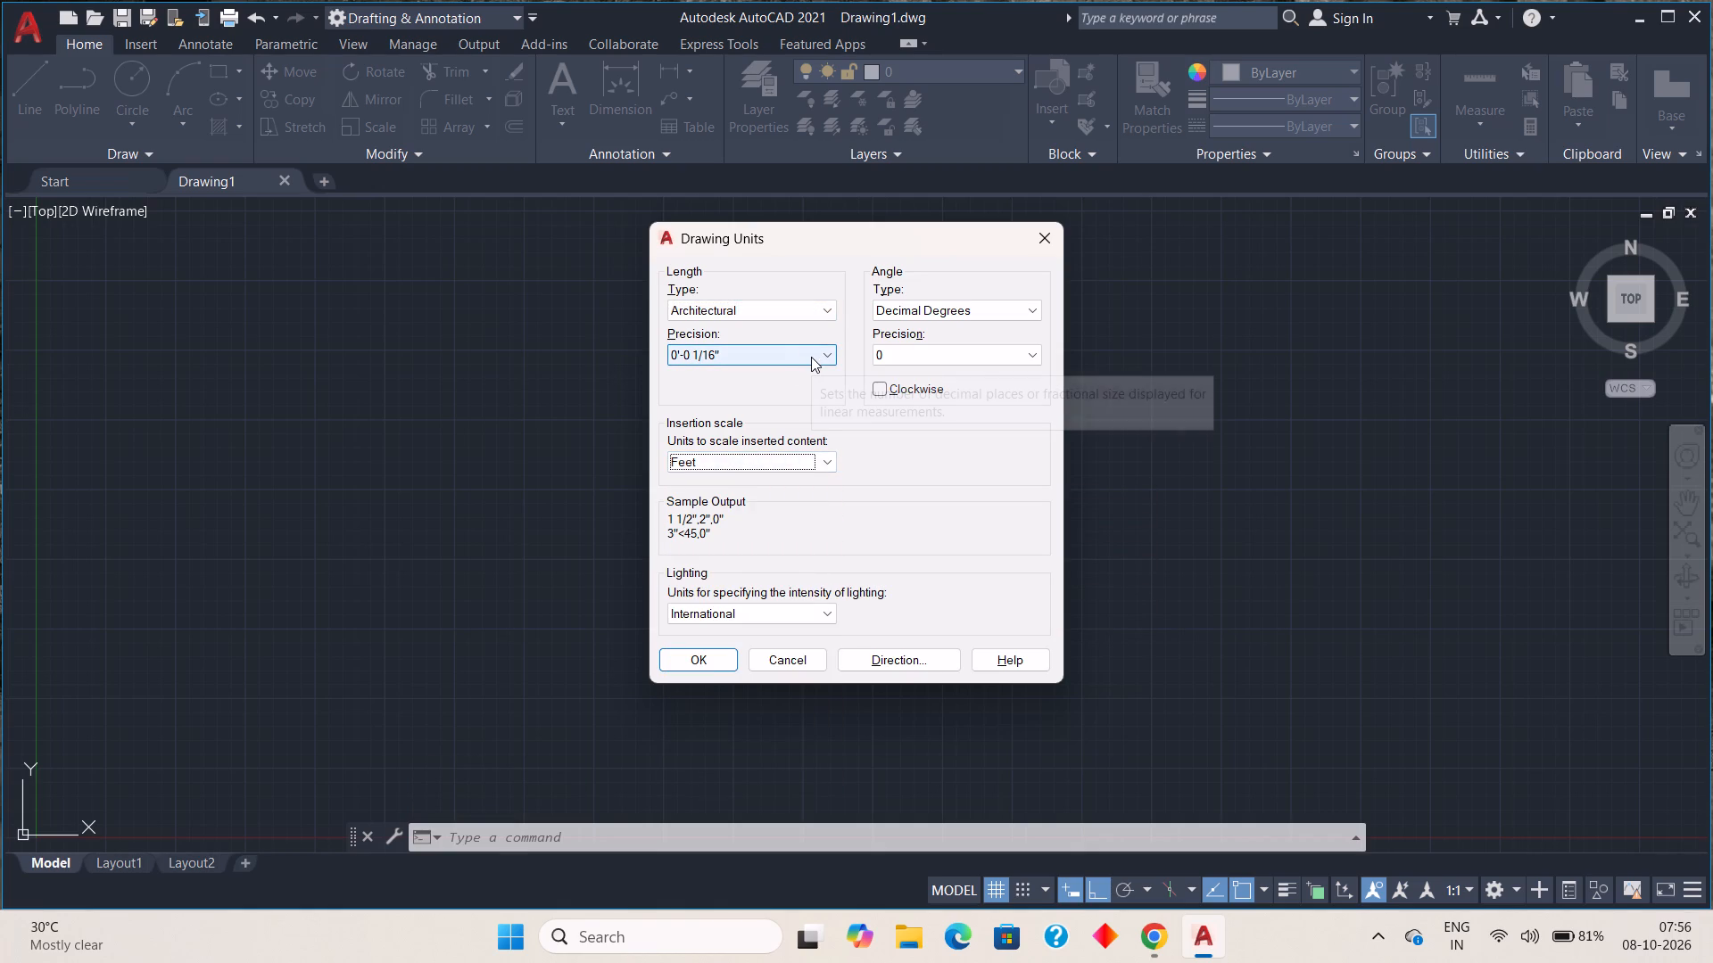
left_click(811, 357)
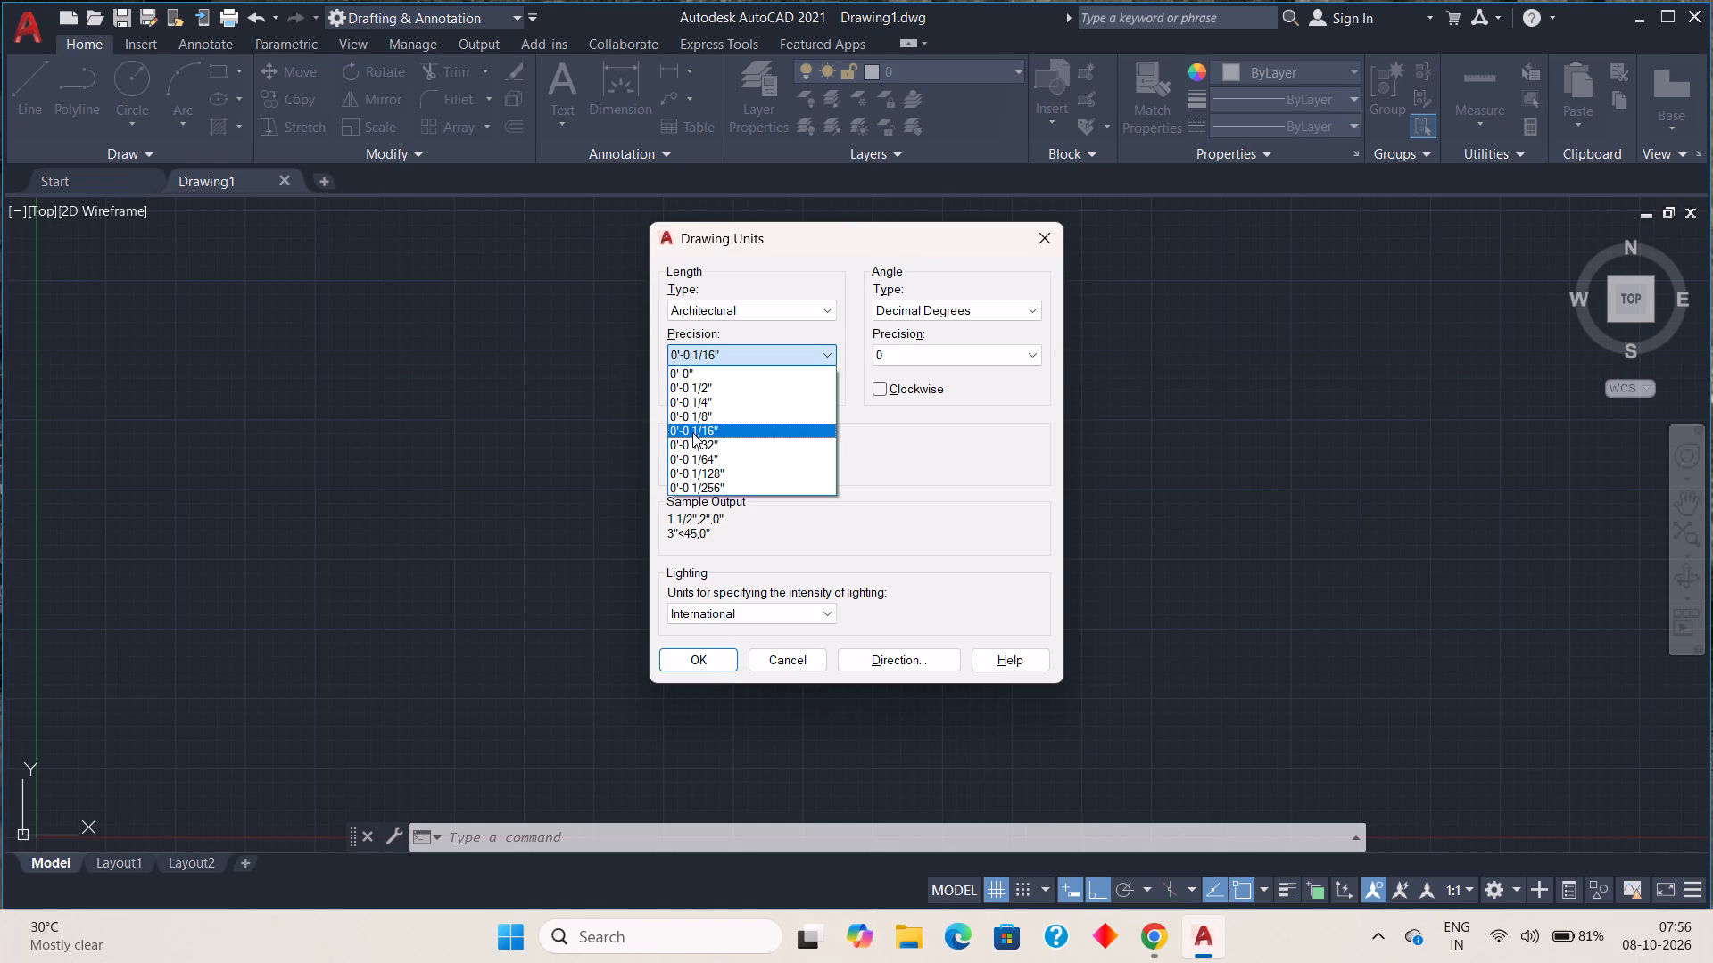
left_click(692, 428)
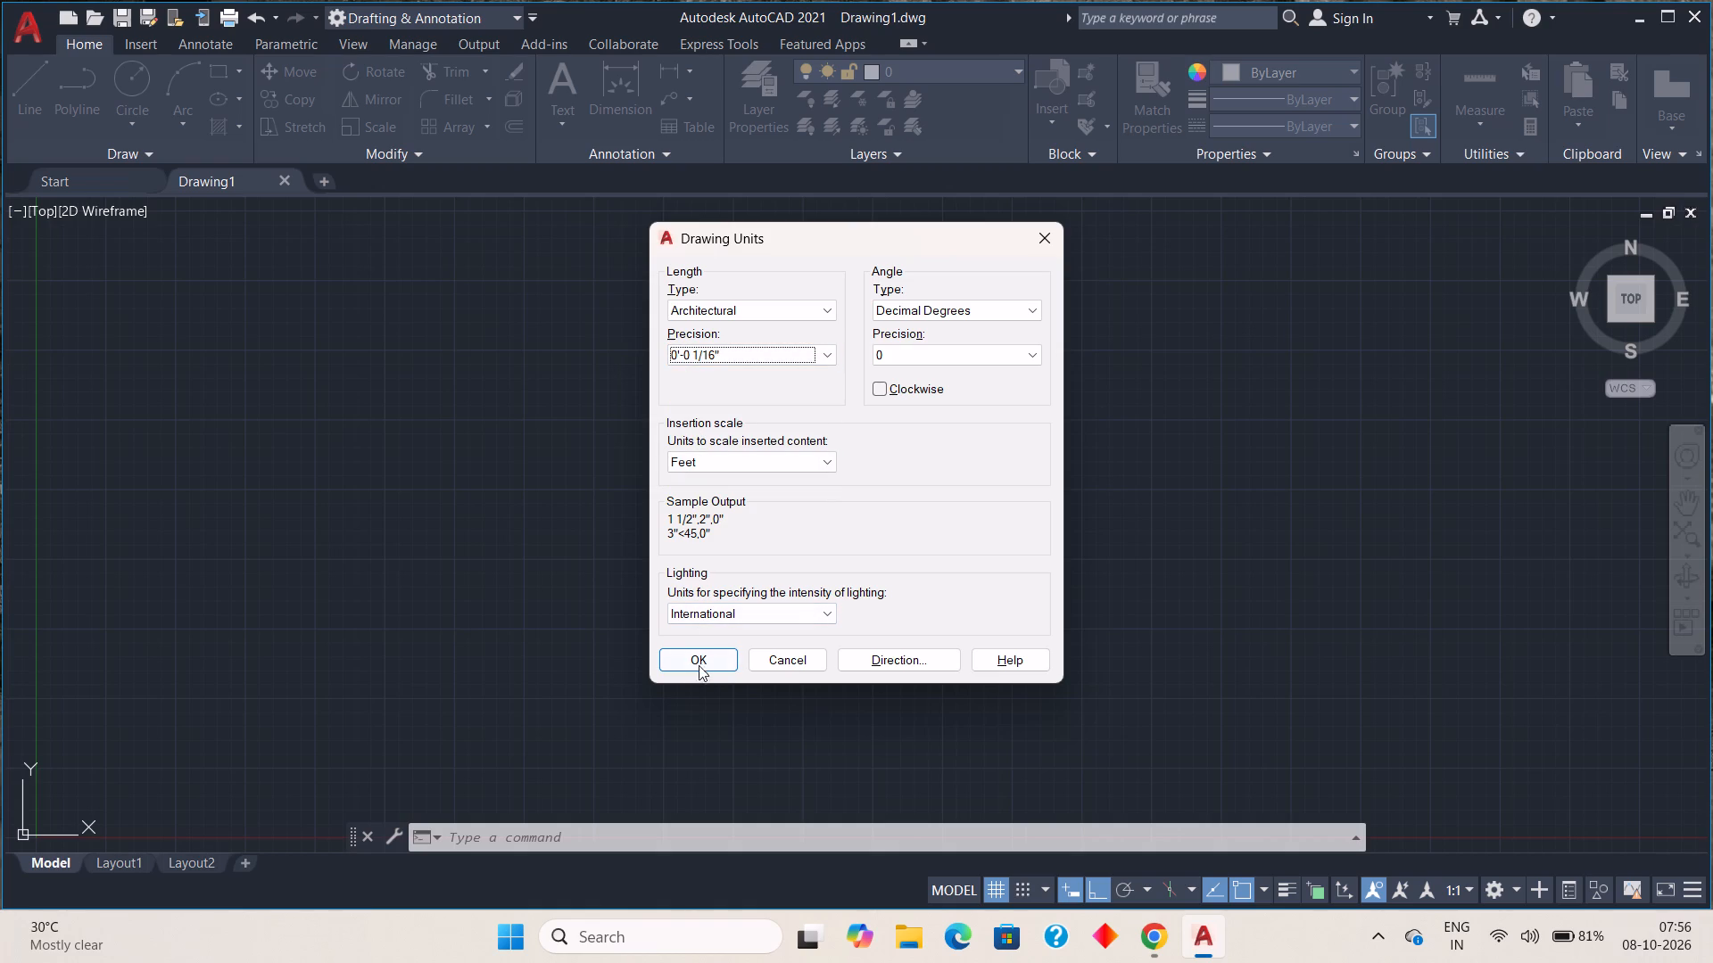
left_click(697, 661)
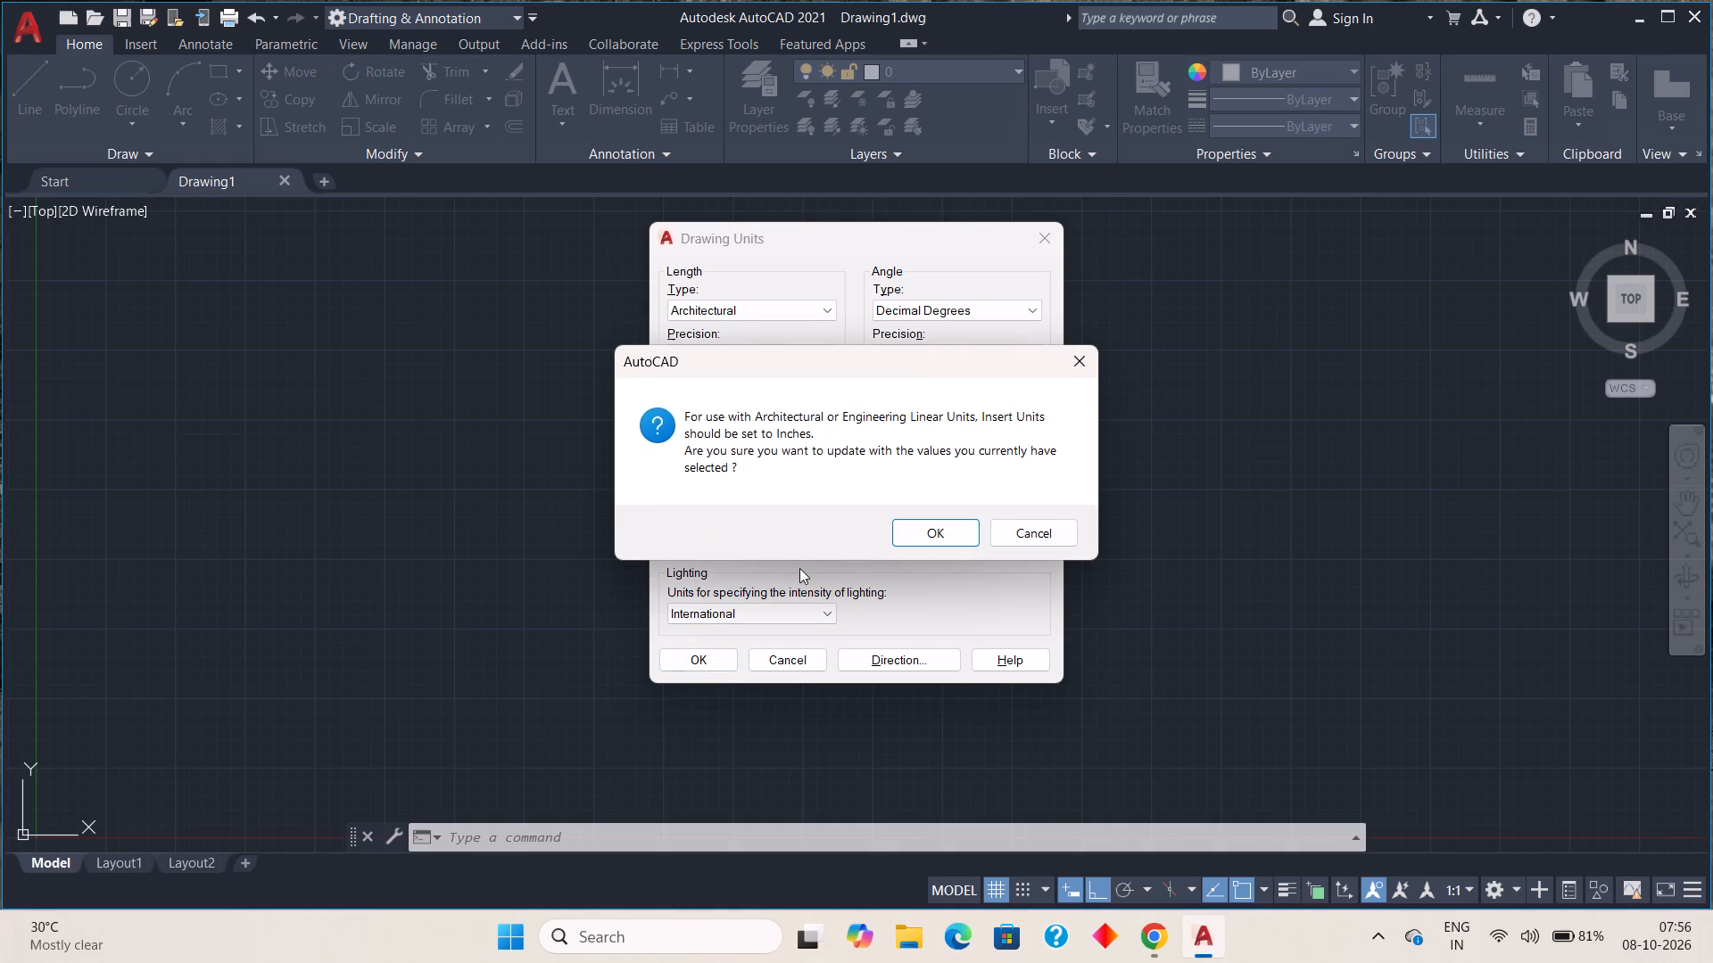
left_click(933, 531)
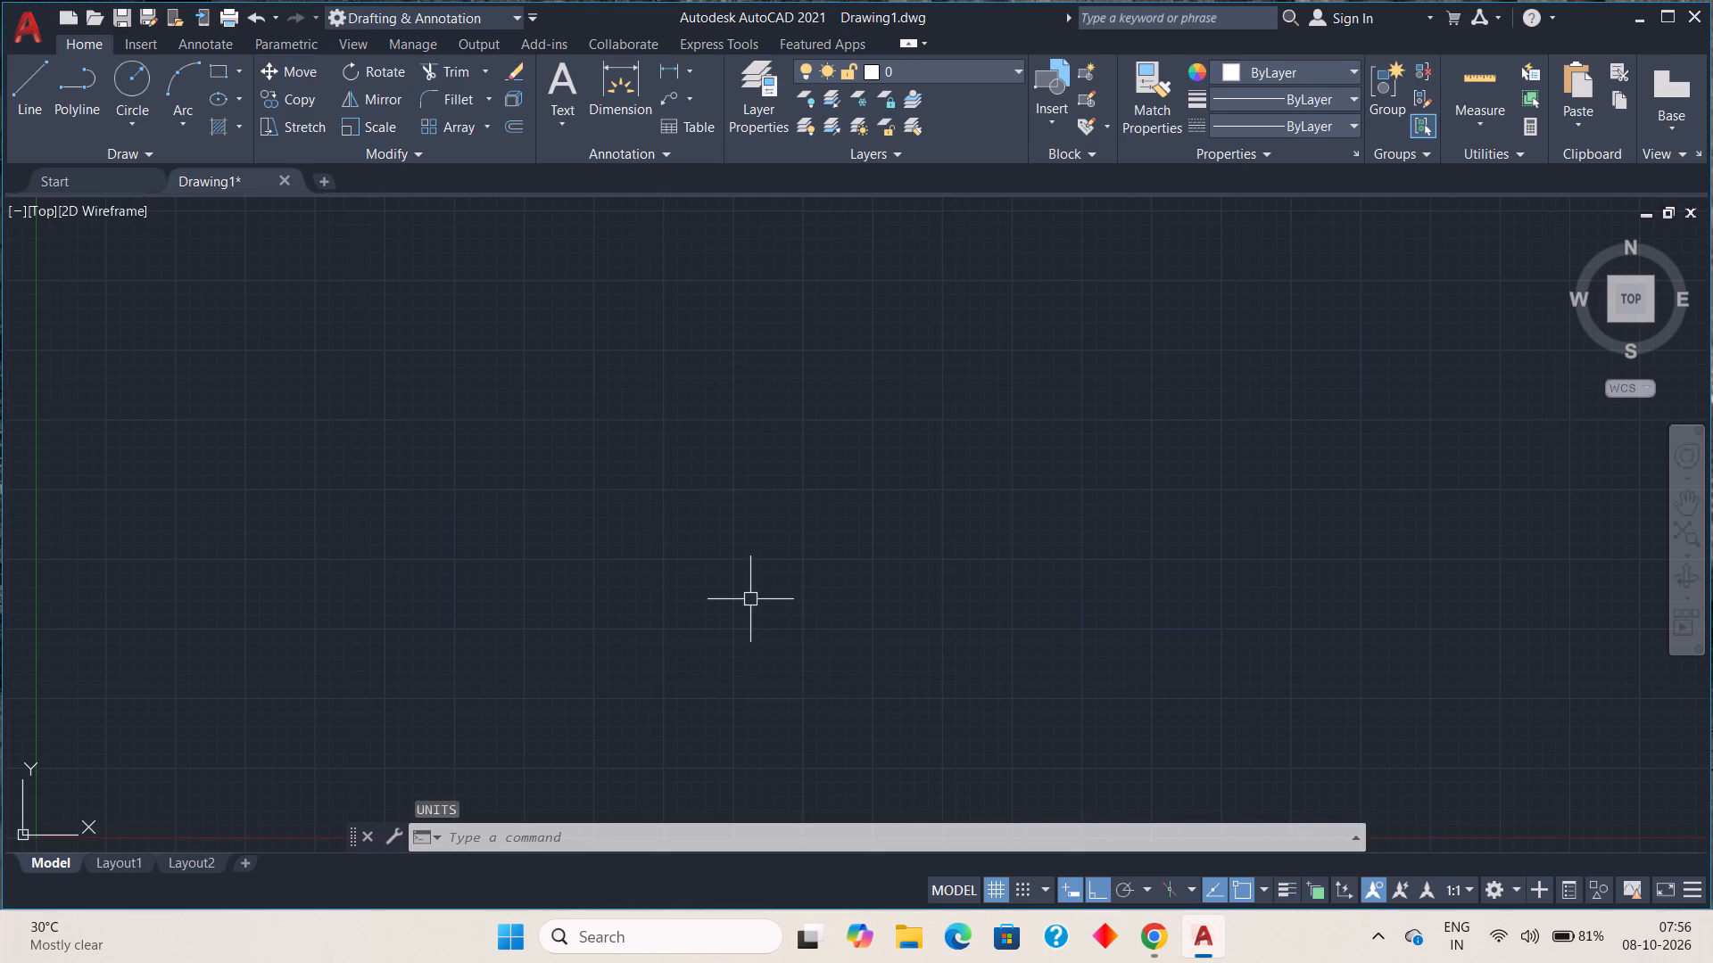
Turn off the grid display in the drawing area.
scroll(625, 381, "down", 1)
scroll(625, 382, "up", 2)
middle_click_drag(627, 390, 627, 391)
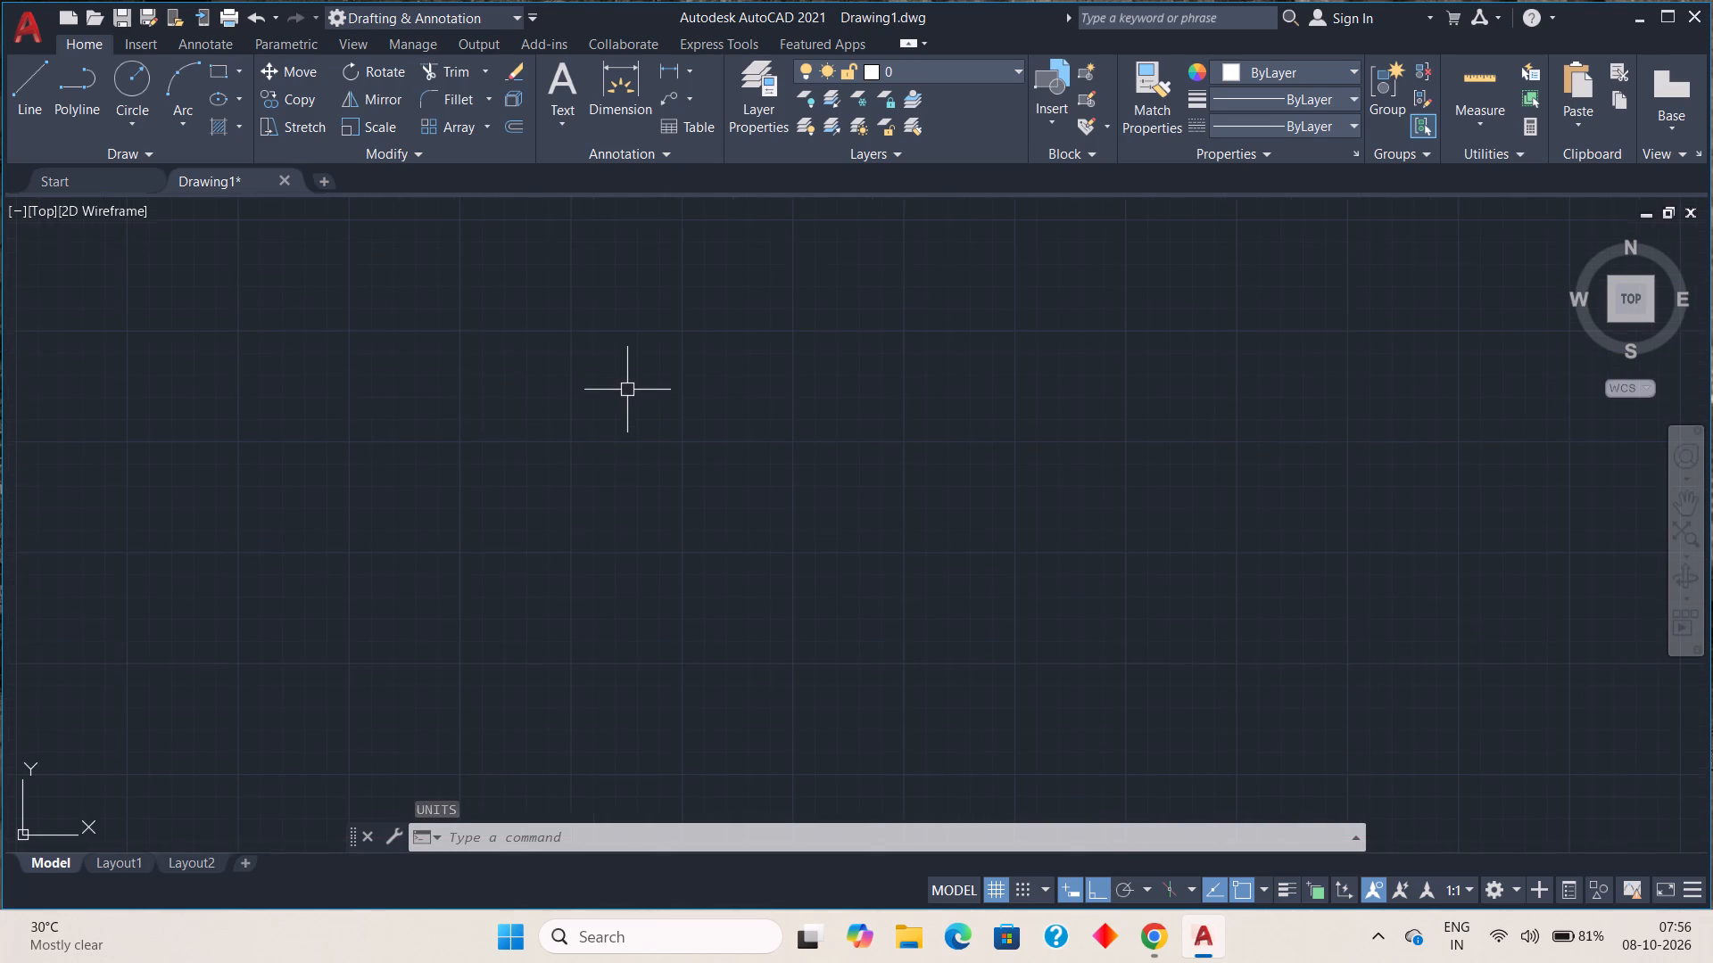
middle_click_drag(627, 391, 637, 424)
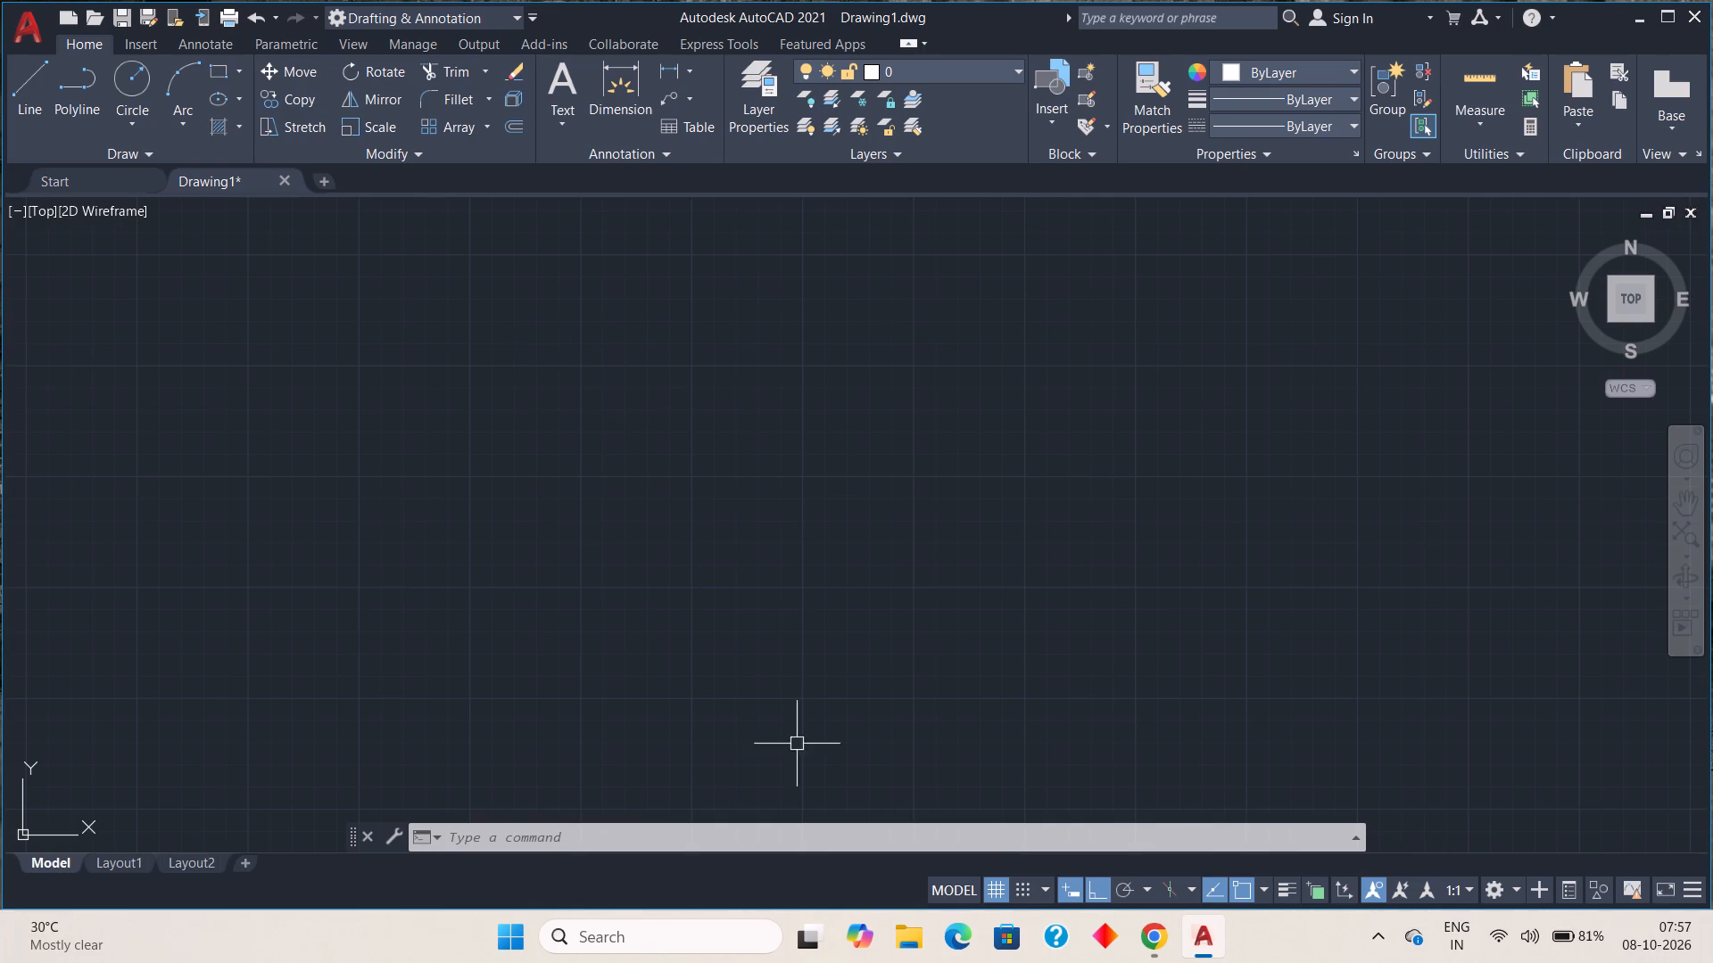
left_click(989, 890)
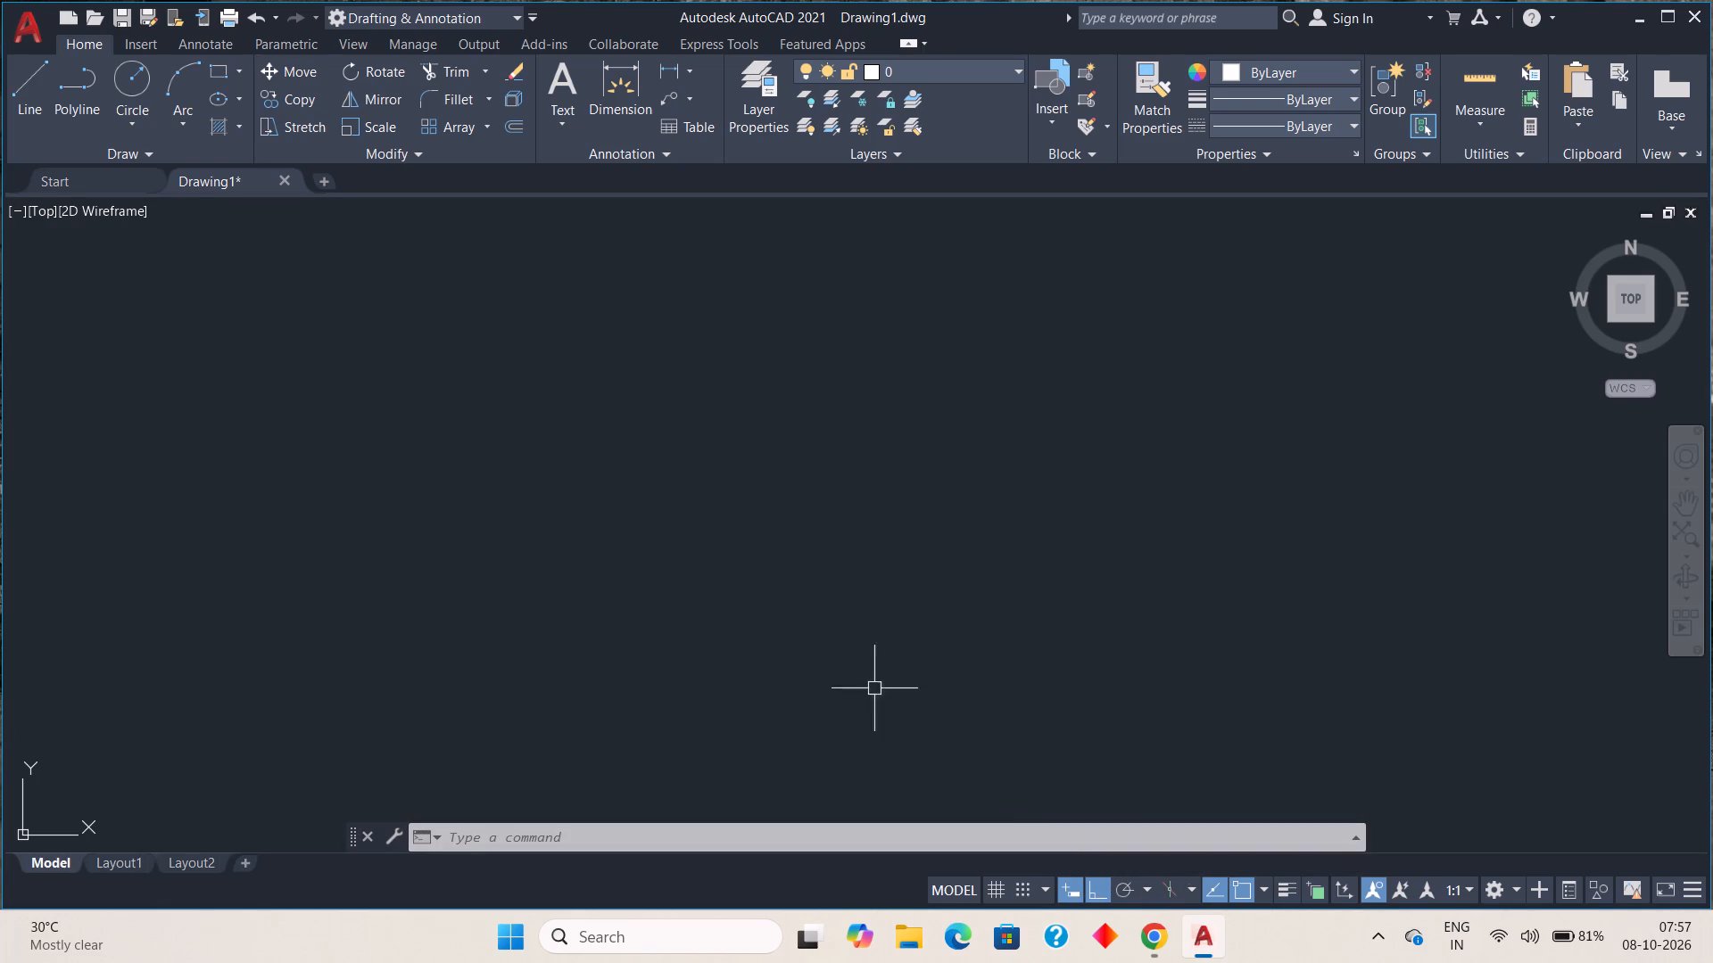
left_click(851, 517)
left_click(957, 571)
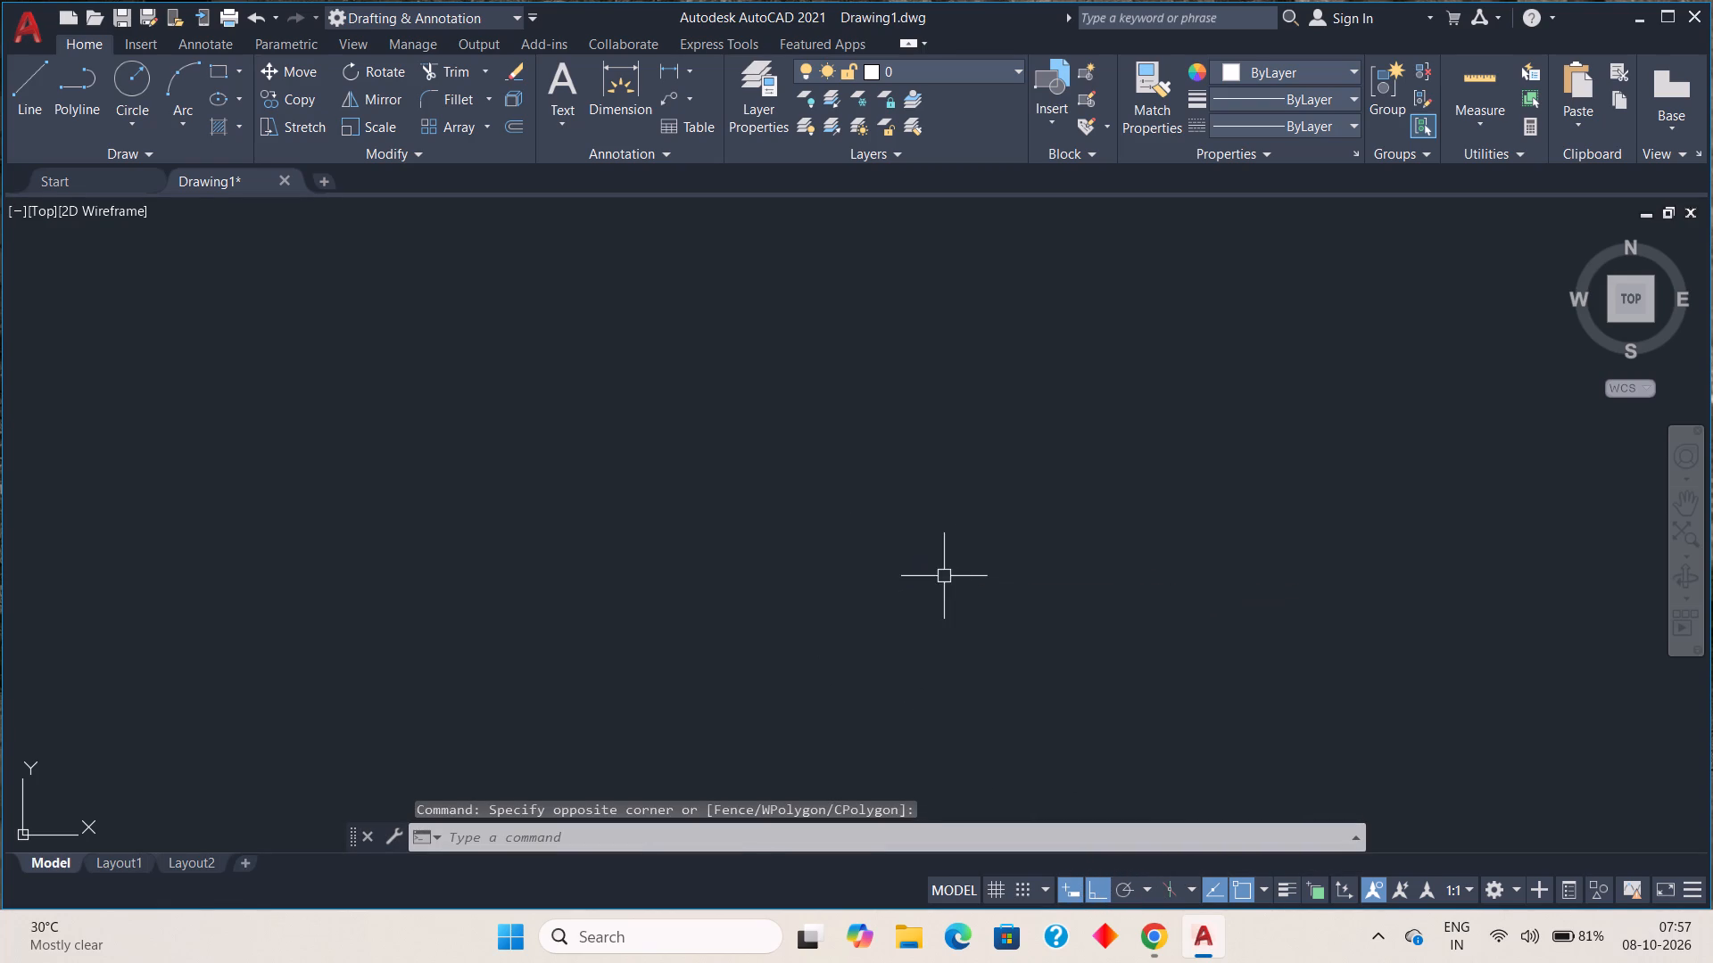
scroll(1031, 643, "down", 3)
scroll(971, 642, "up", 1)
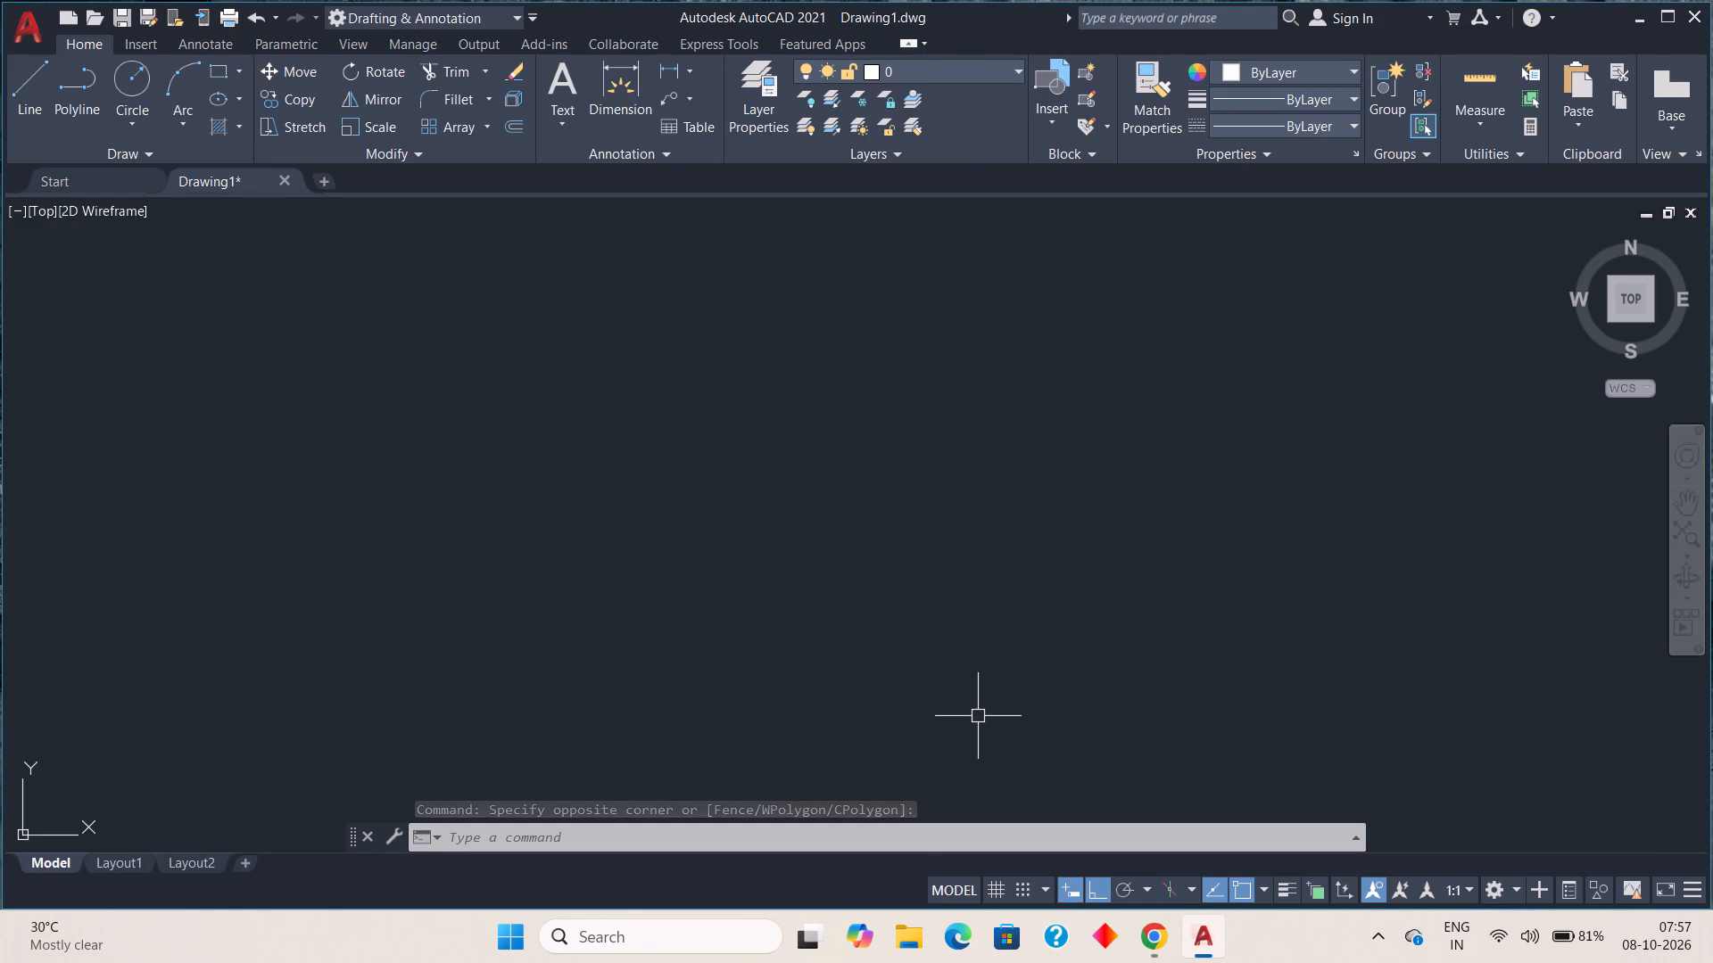
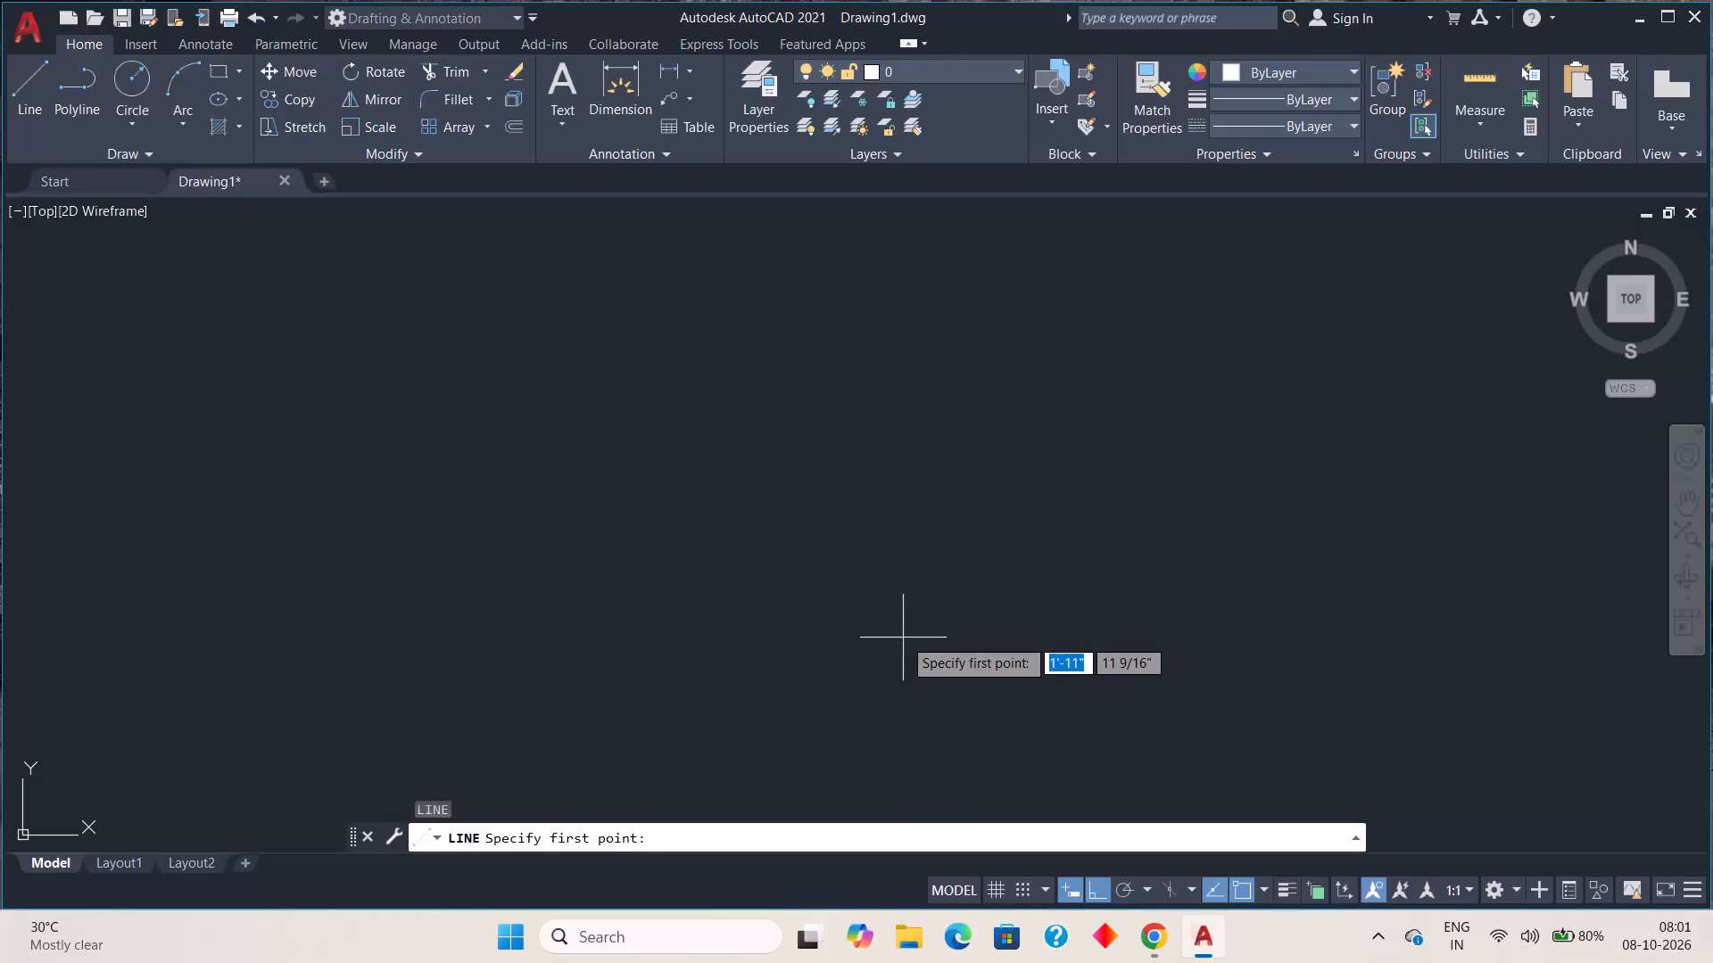
Draw a 10' horizontal line running to the right as the first side of a rectangular outline.
left_click(691, 611)
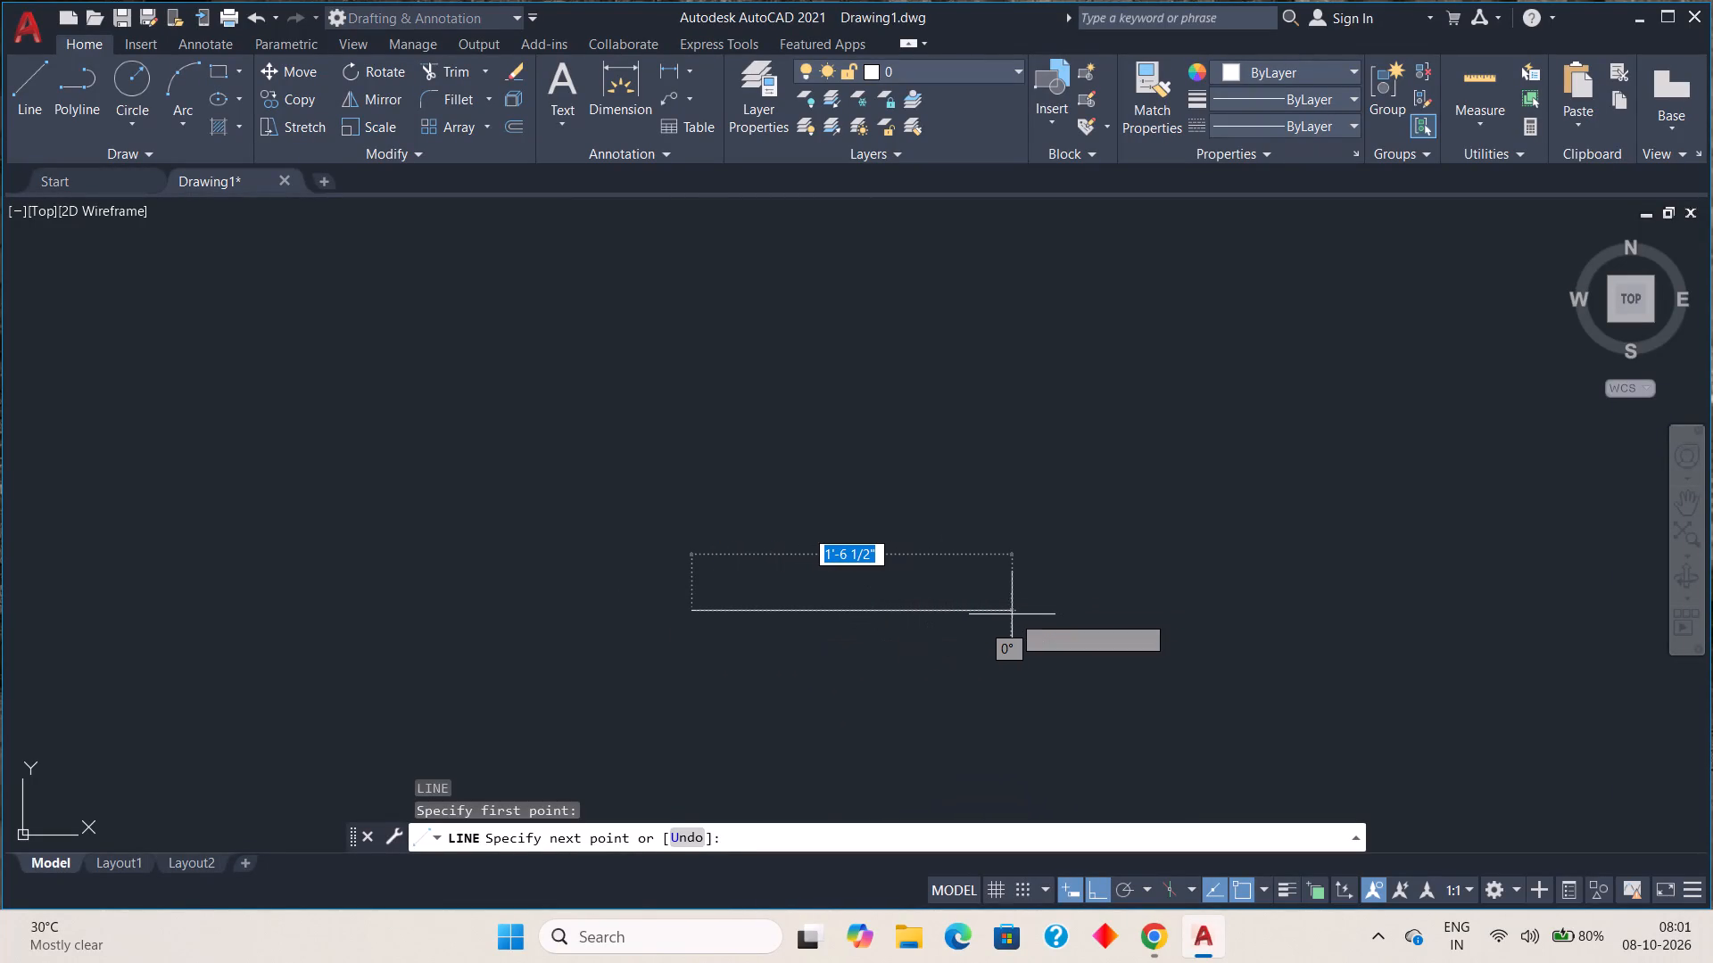
key("1")
key("0")
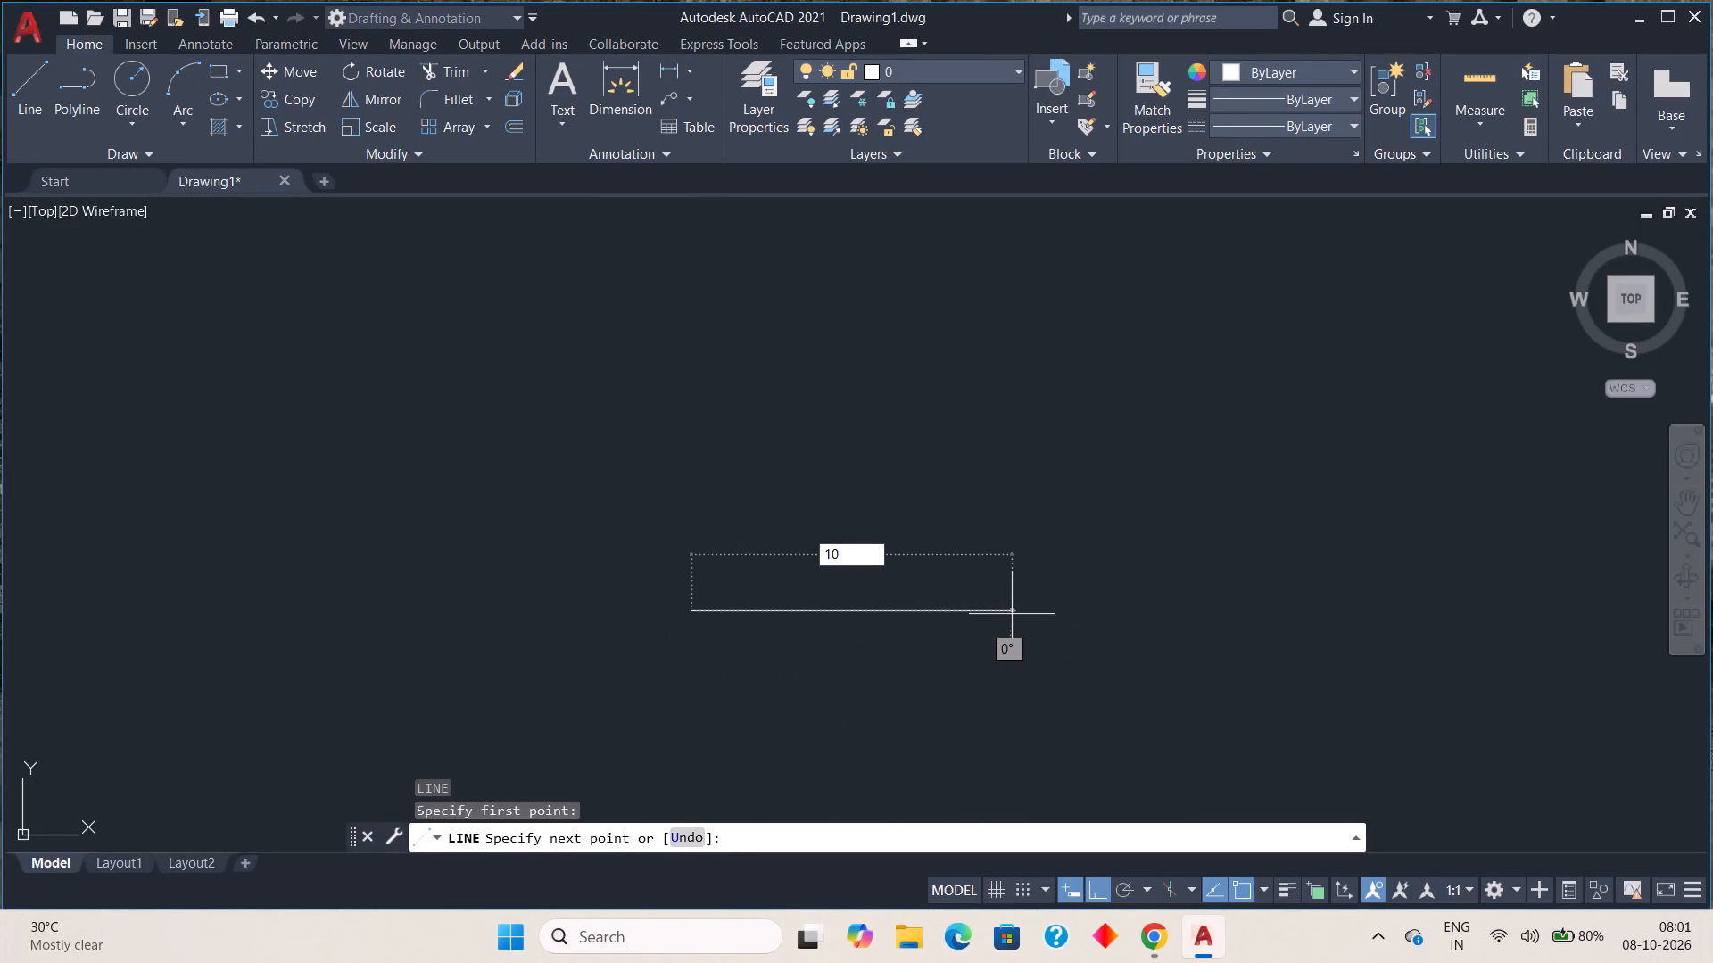
key("apostrophe")
key("Return")
scroll(1043, 638, "down", 5)
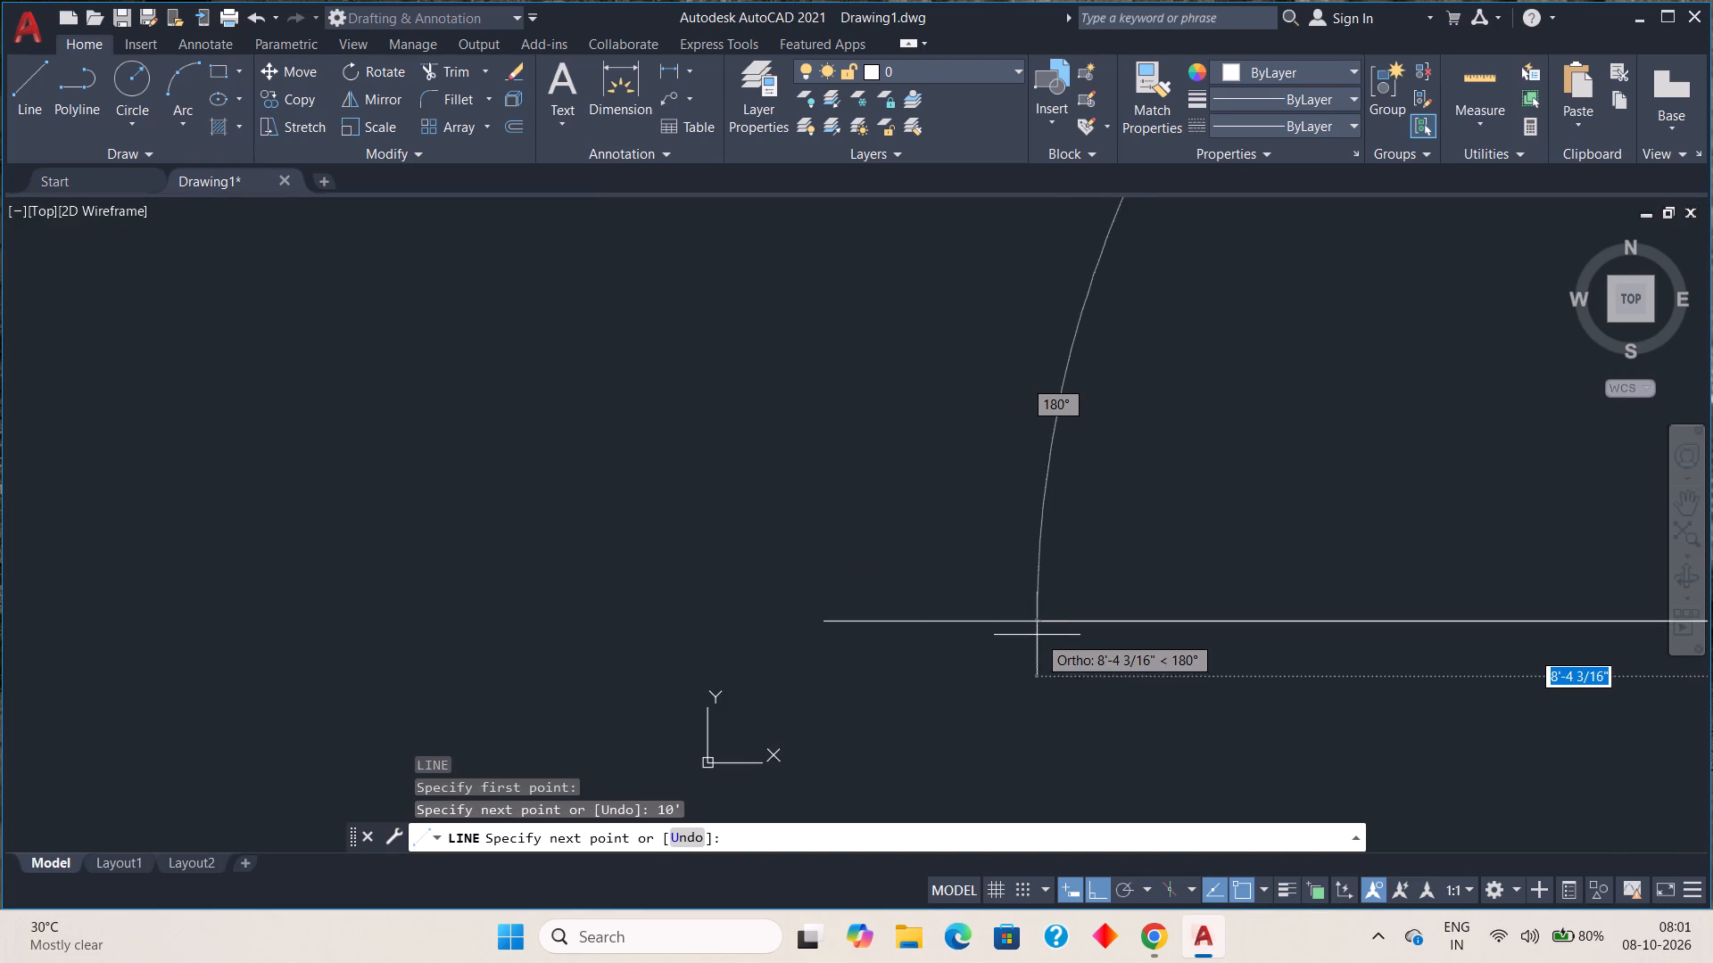
scroll(1030, 615, "down", 7)
middle_click_drag(979, 578, 938, 594)
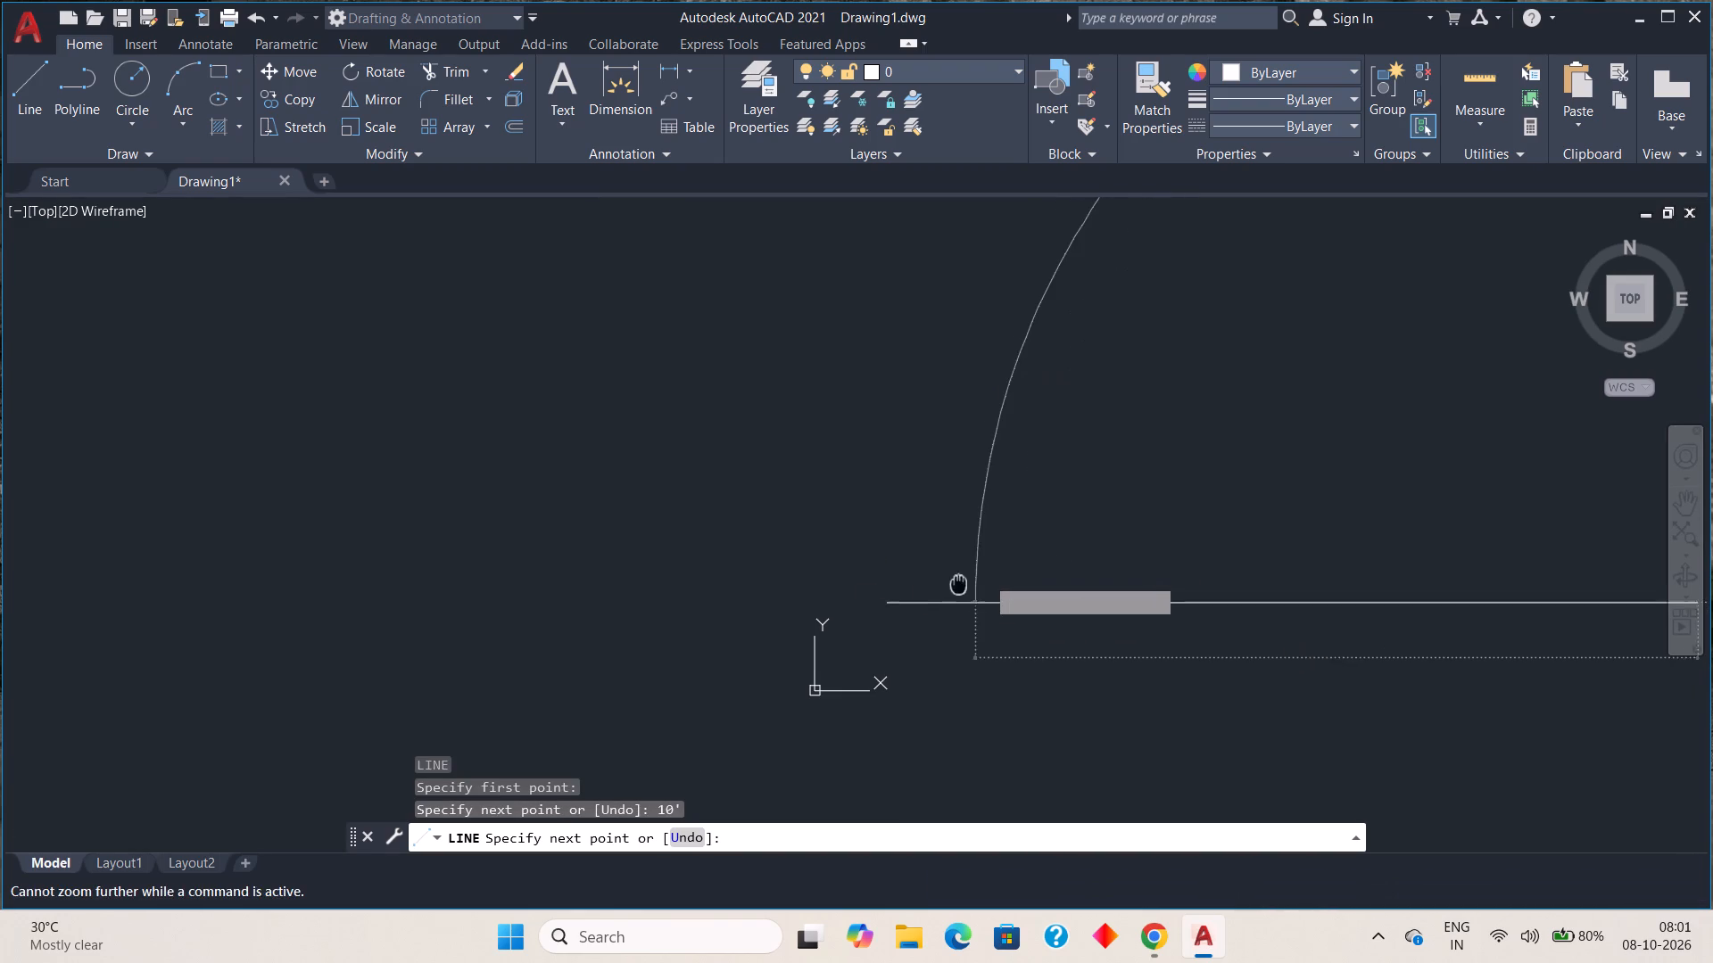
middle_click_drag(938, 594, 411, 588)
middle_click_drag(698, 534, 515, 569)
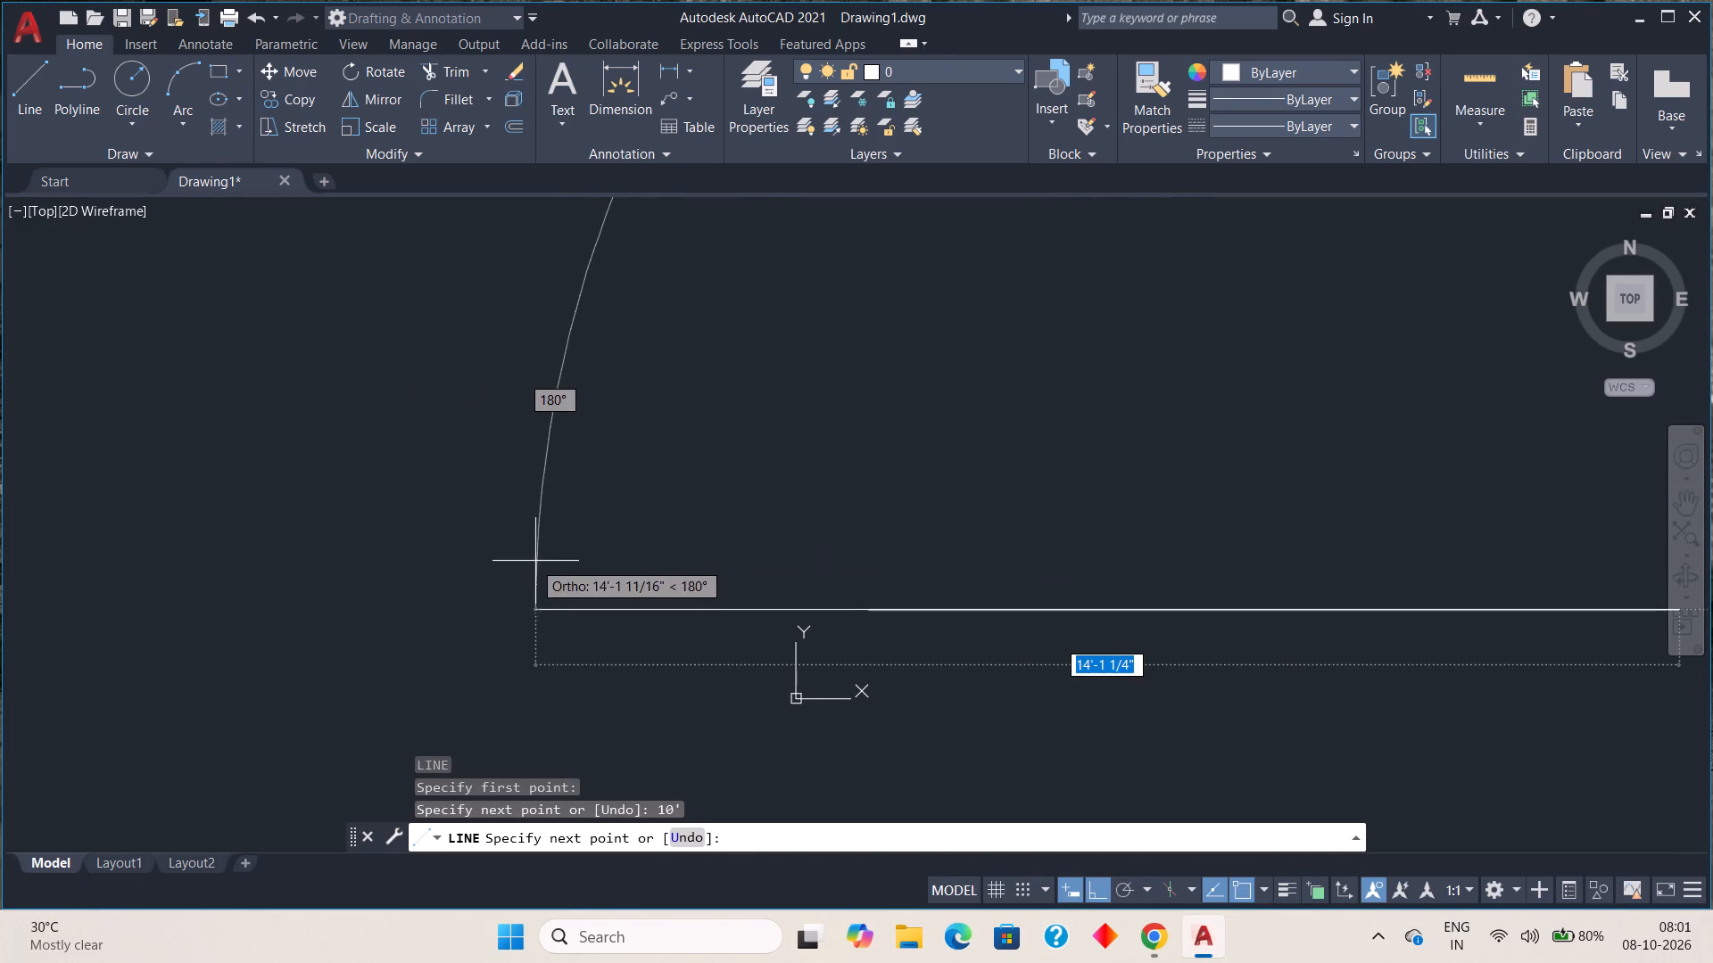
key("Escape")
Draw an 11'9" vertical line upward from the right endpoint of the horizontal line.
middle_click_drag(1096, 506, 554, 549)
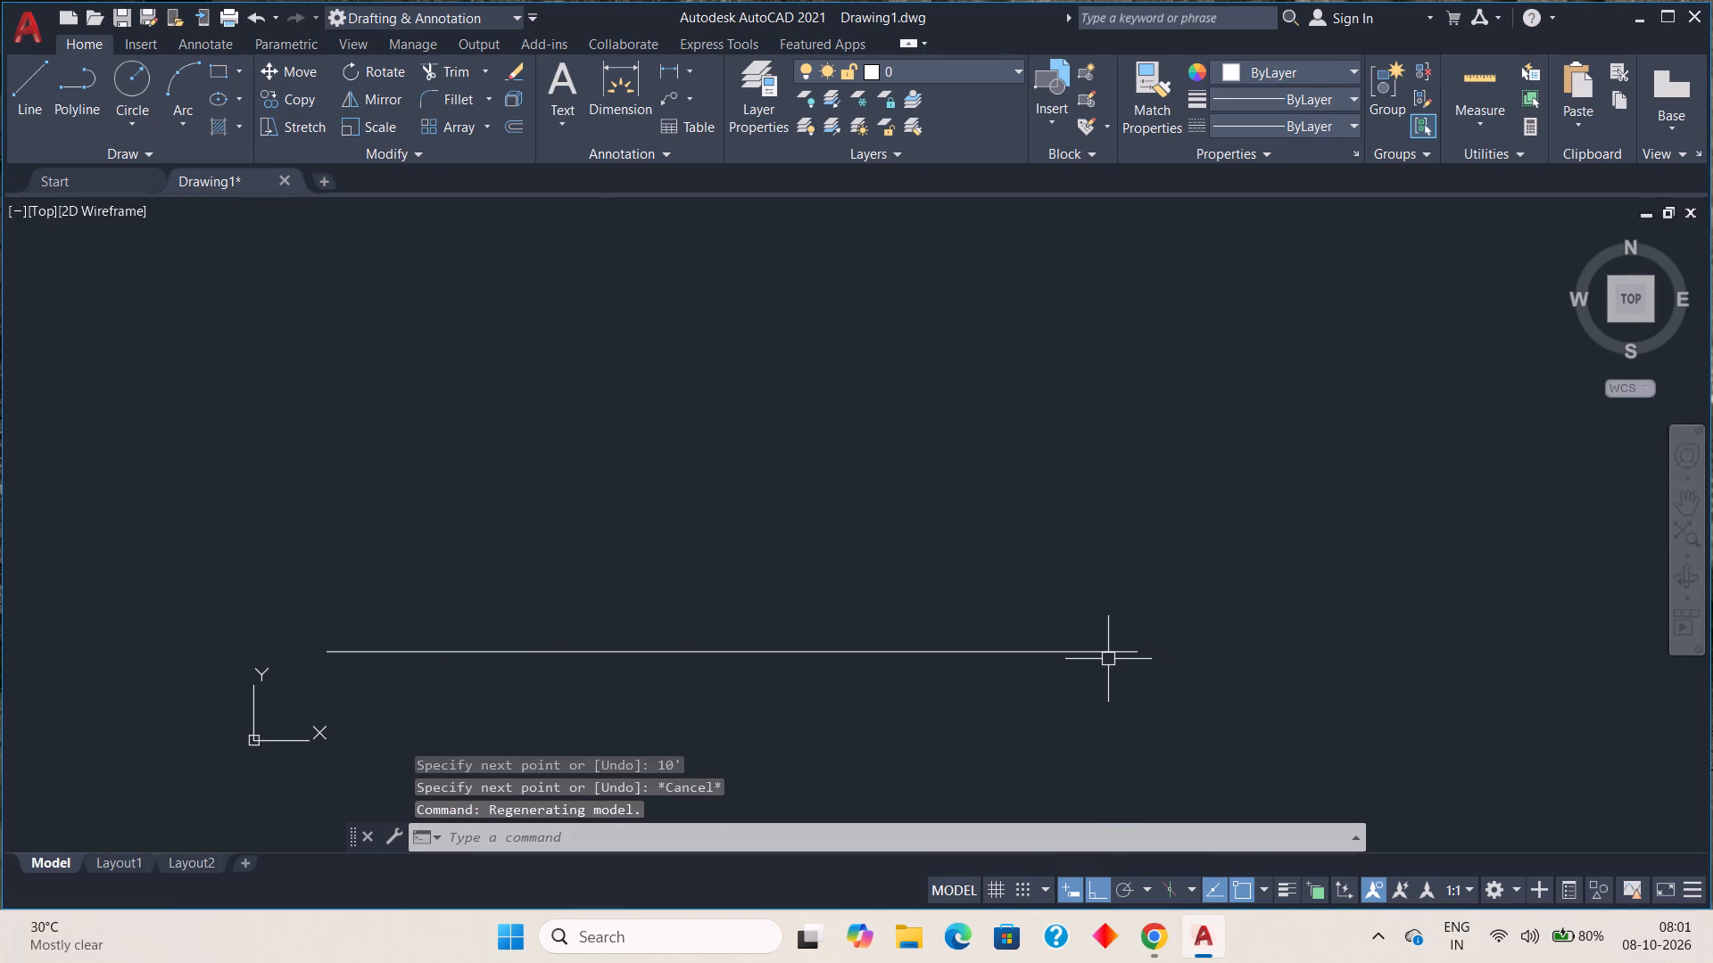
scroll(1108, 659, "down", 2)
scroll(1106, 659, "up", 2)
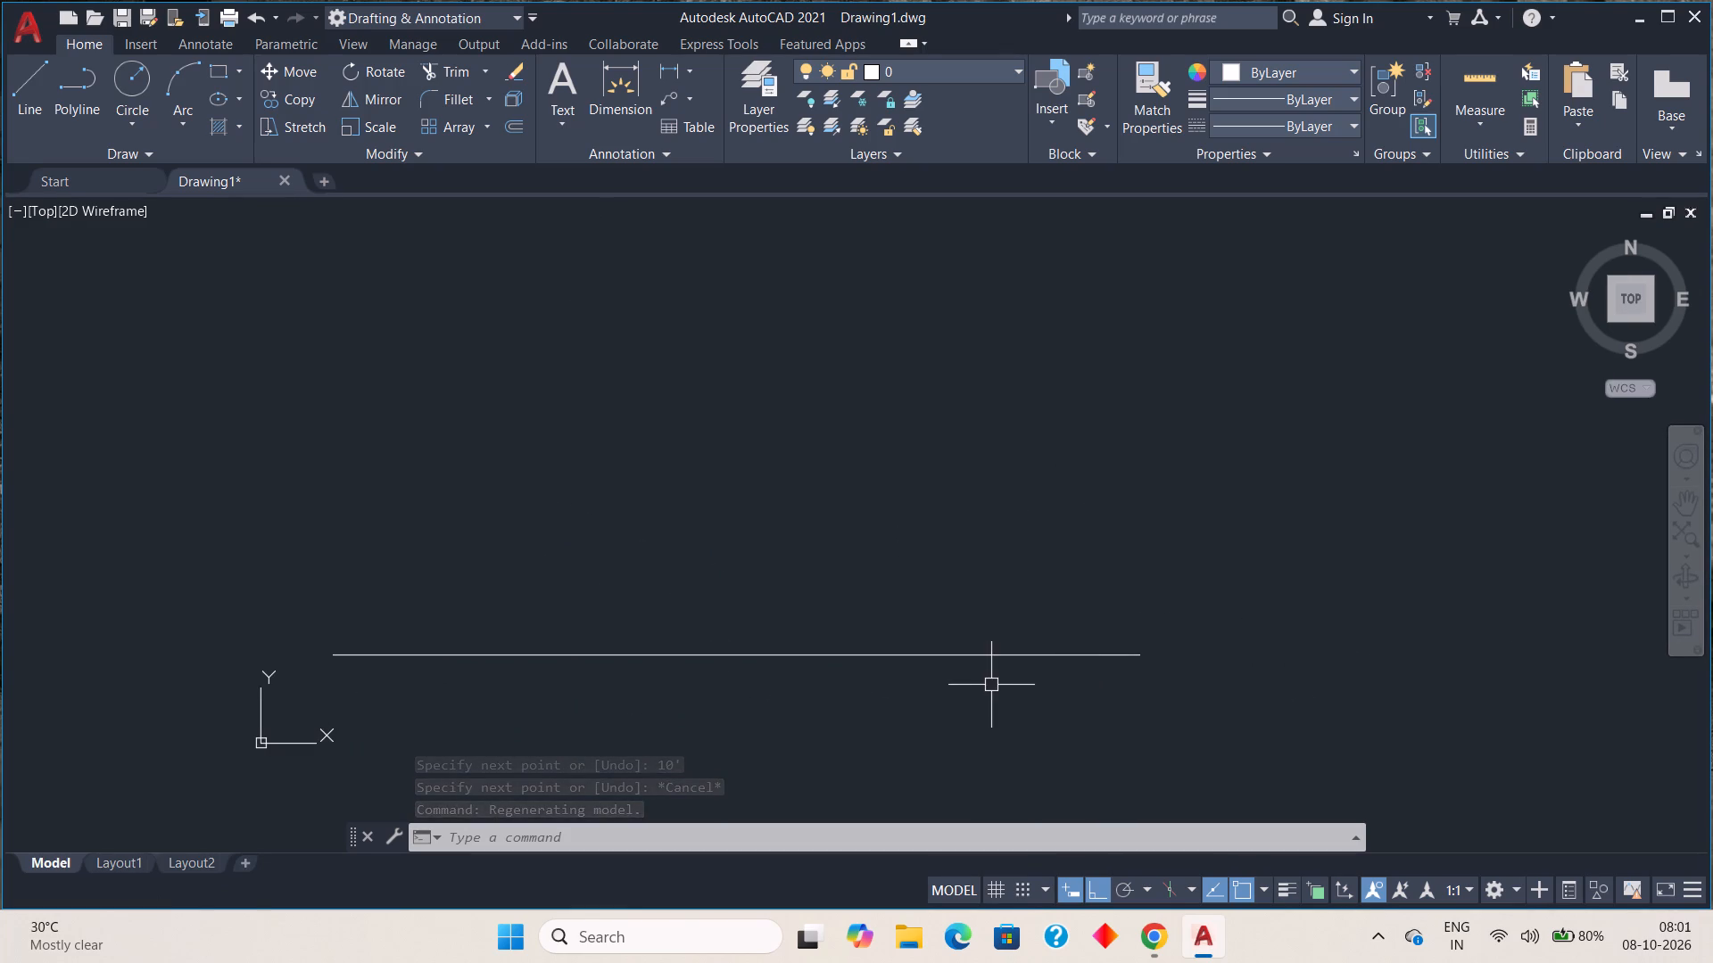
middle_click_drag(988, 687, 899, 693)
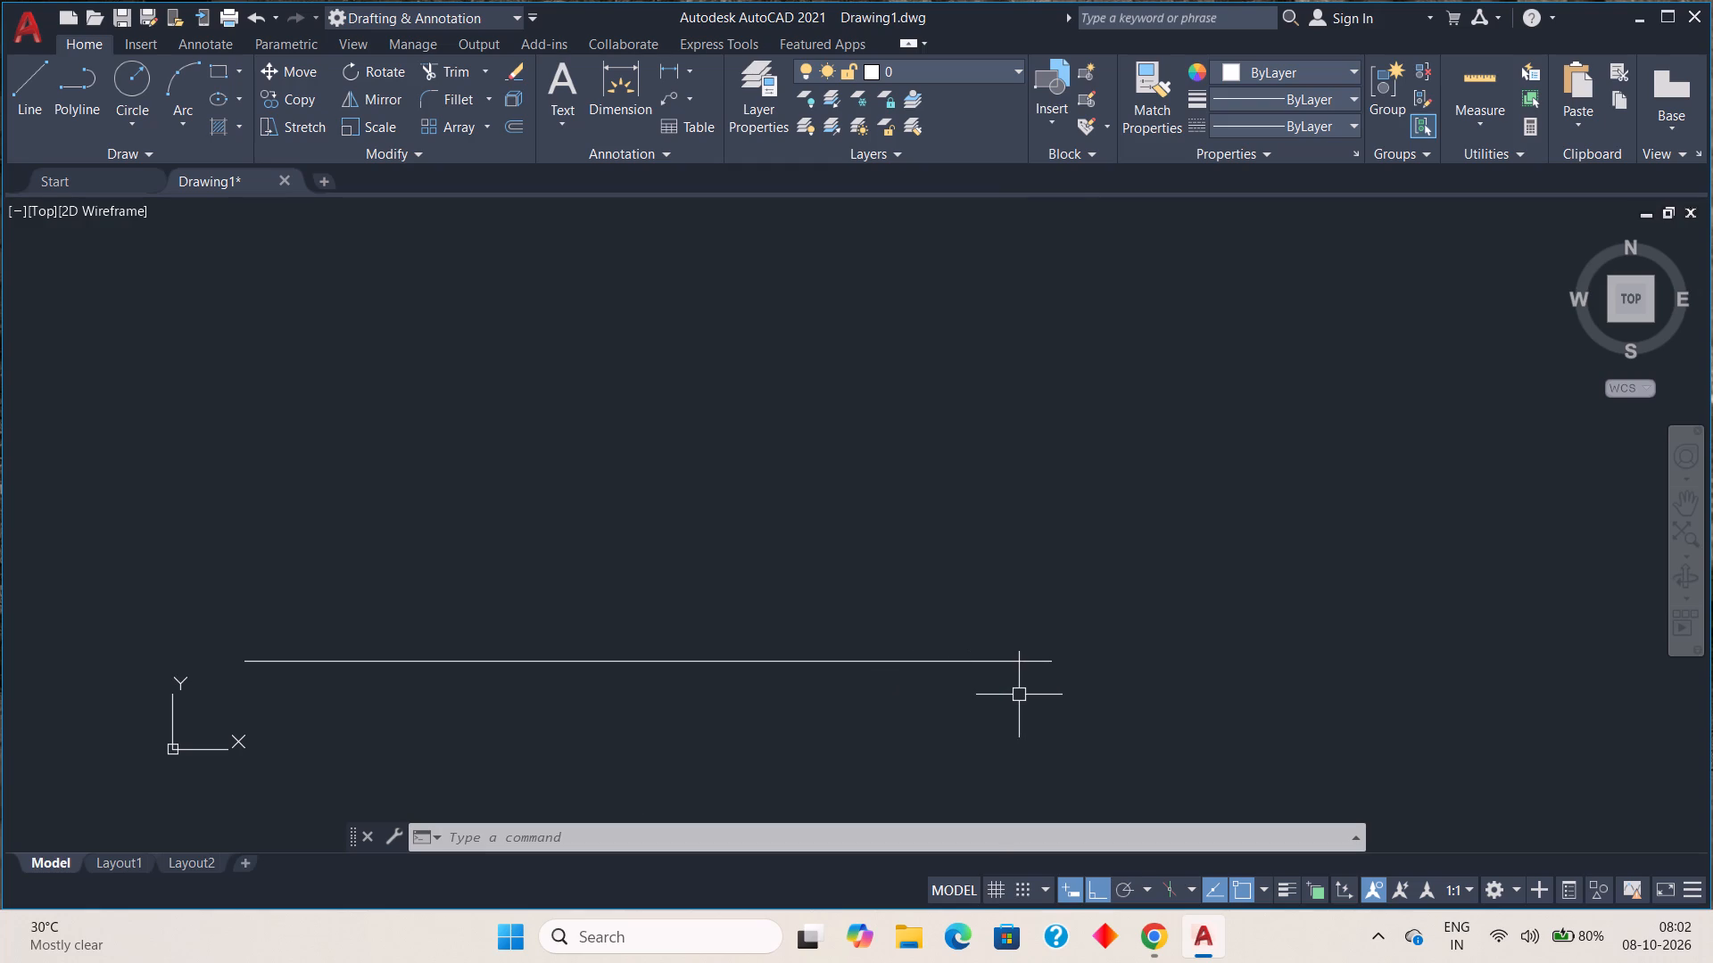
key("l")
key("space")
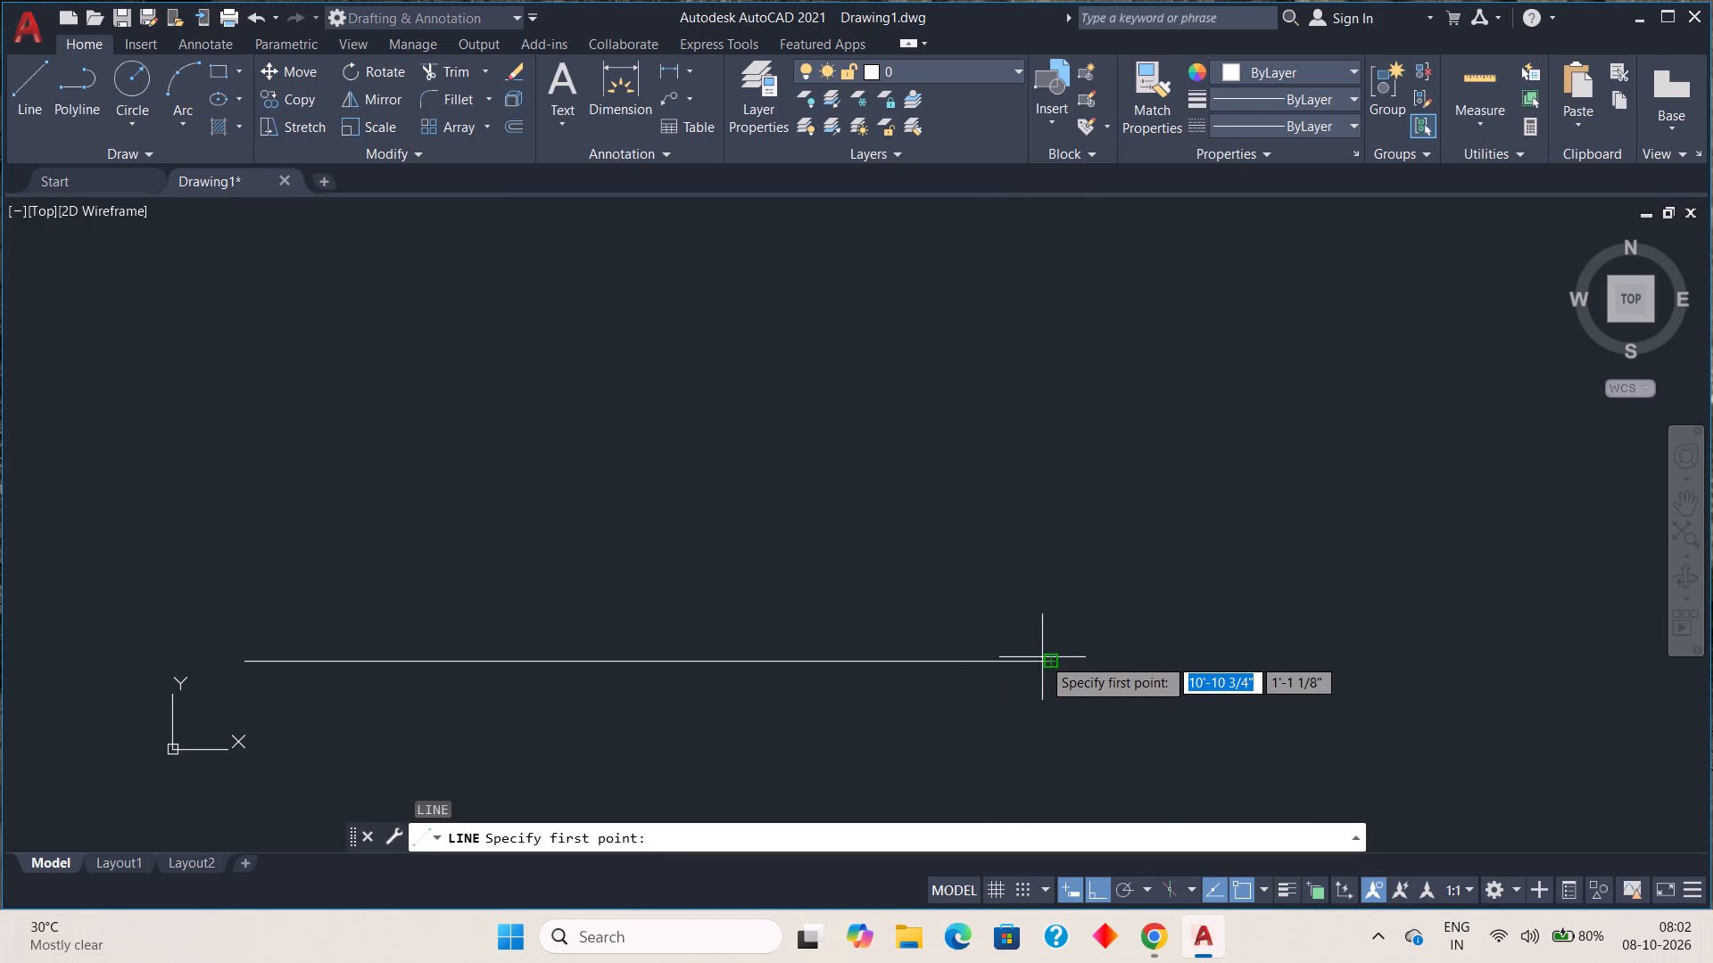
left_click(1051, 665)
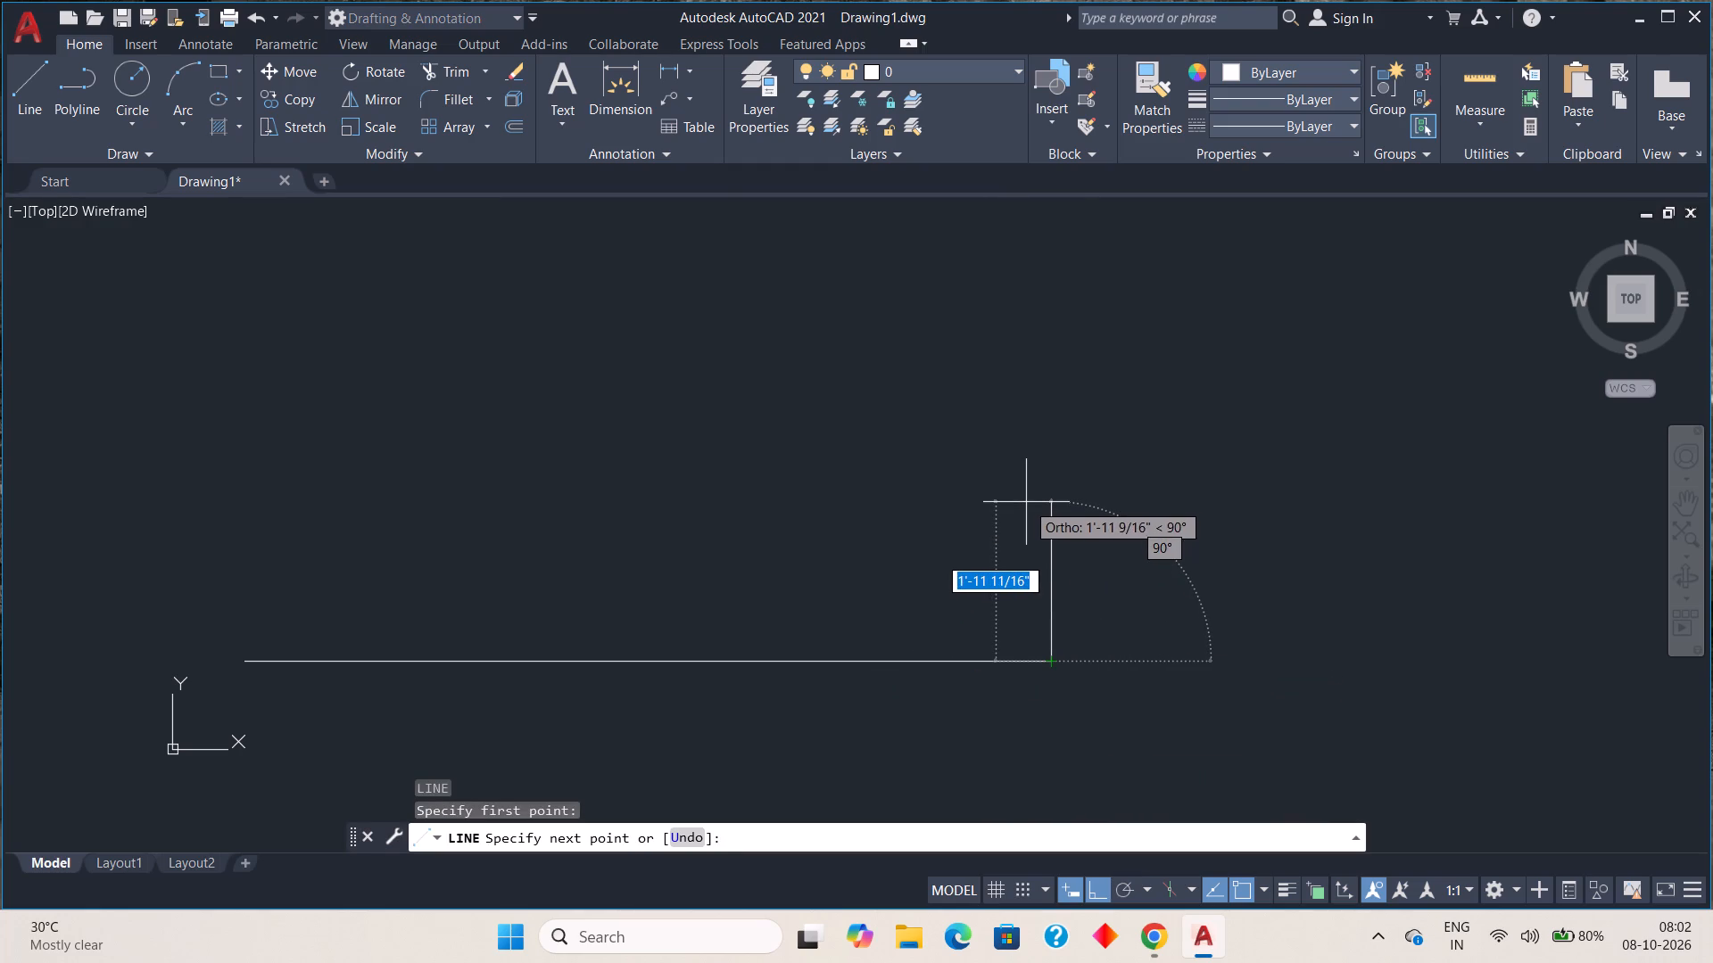
type("11")
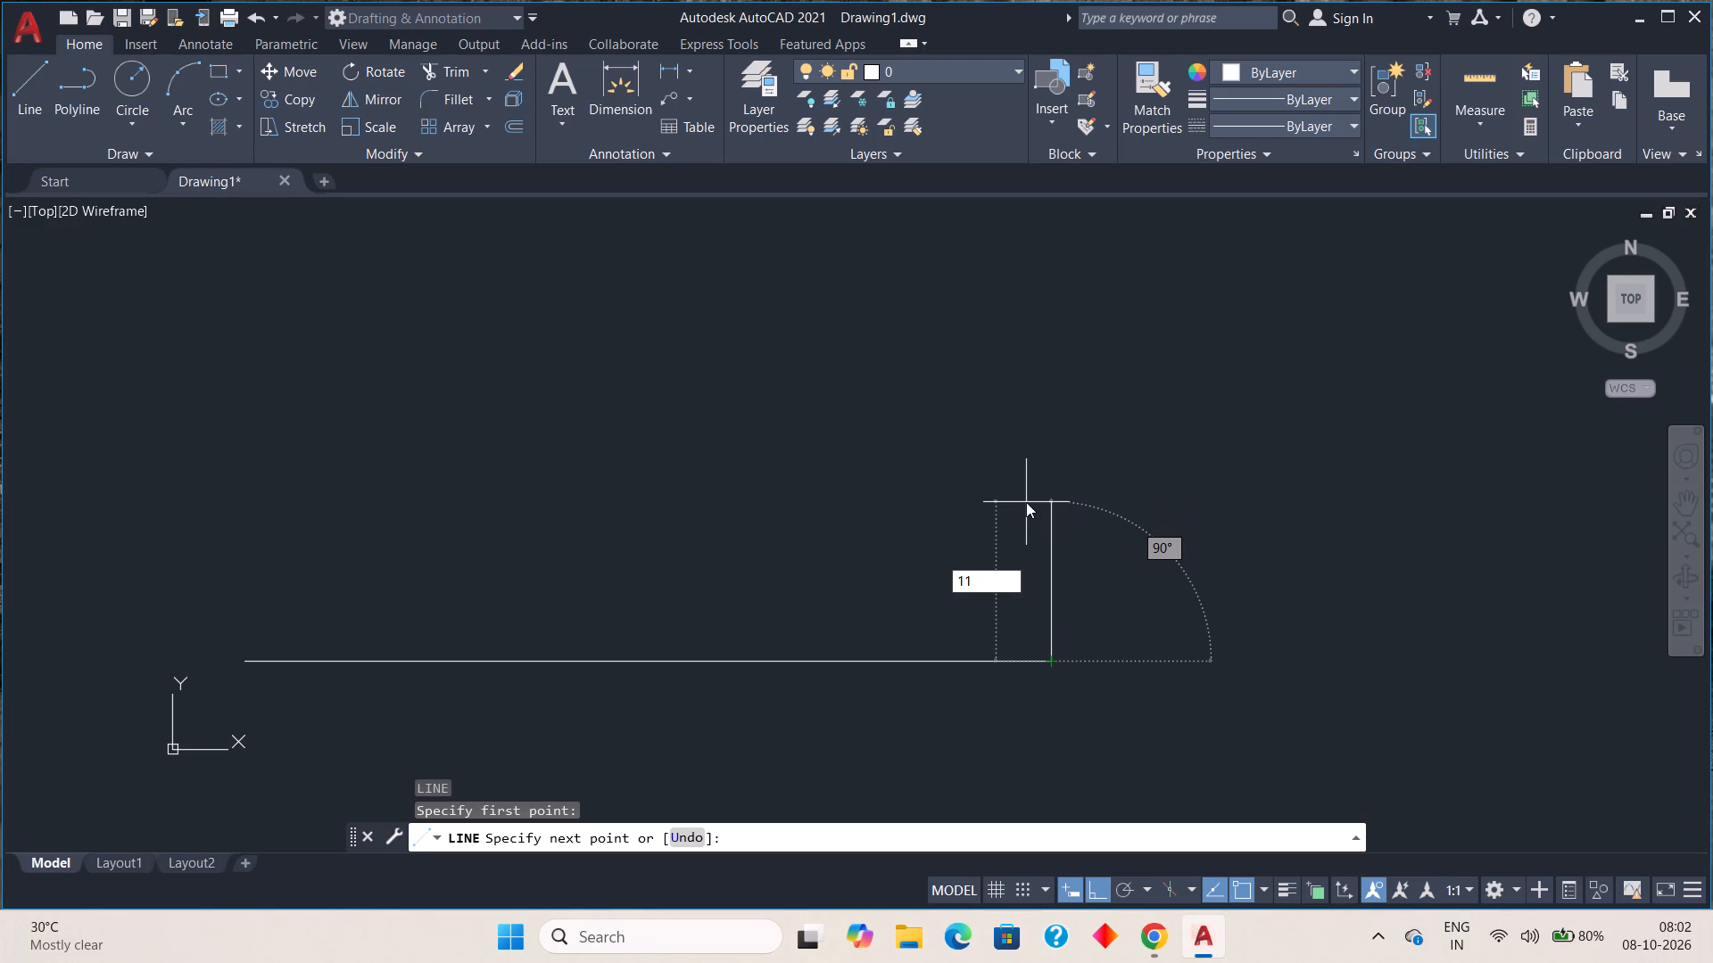
key("apostrophe")
key("9")
key("shift+quotedbl")
key("Return")
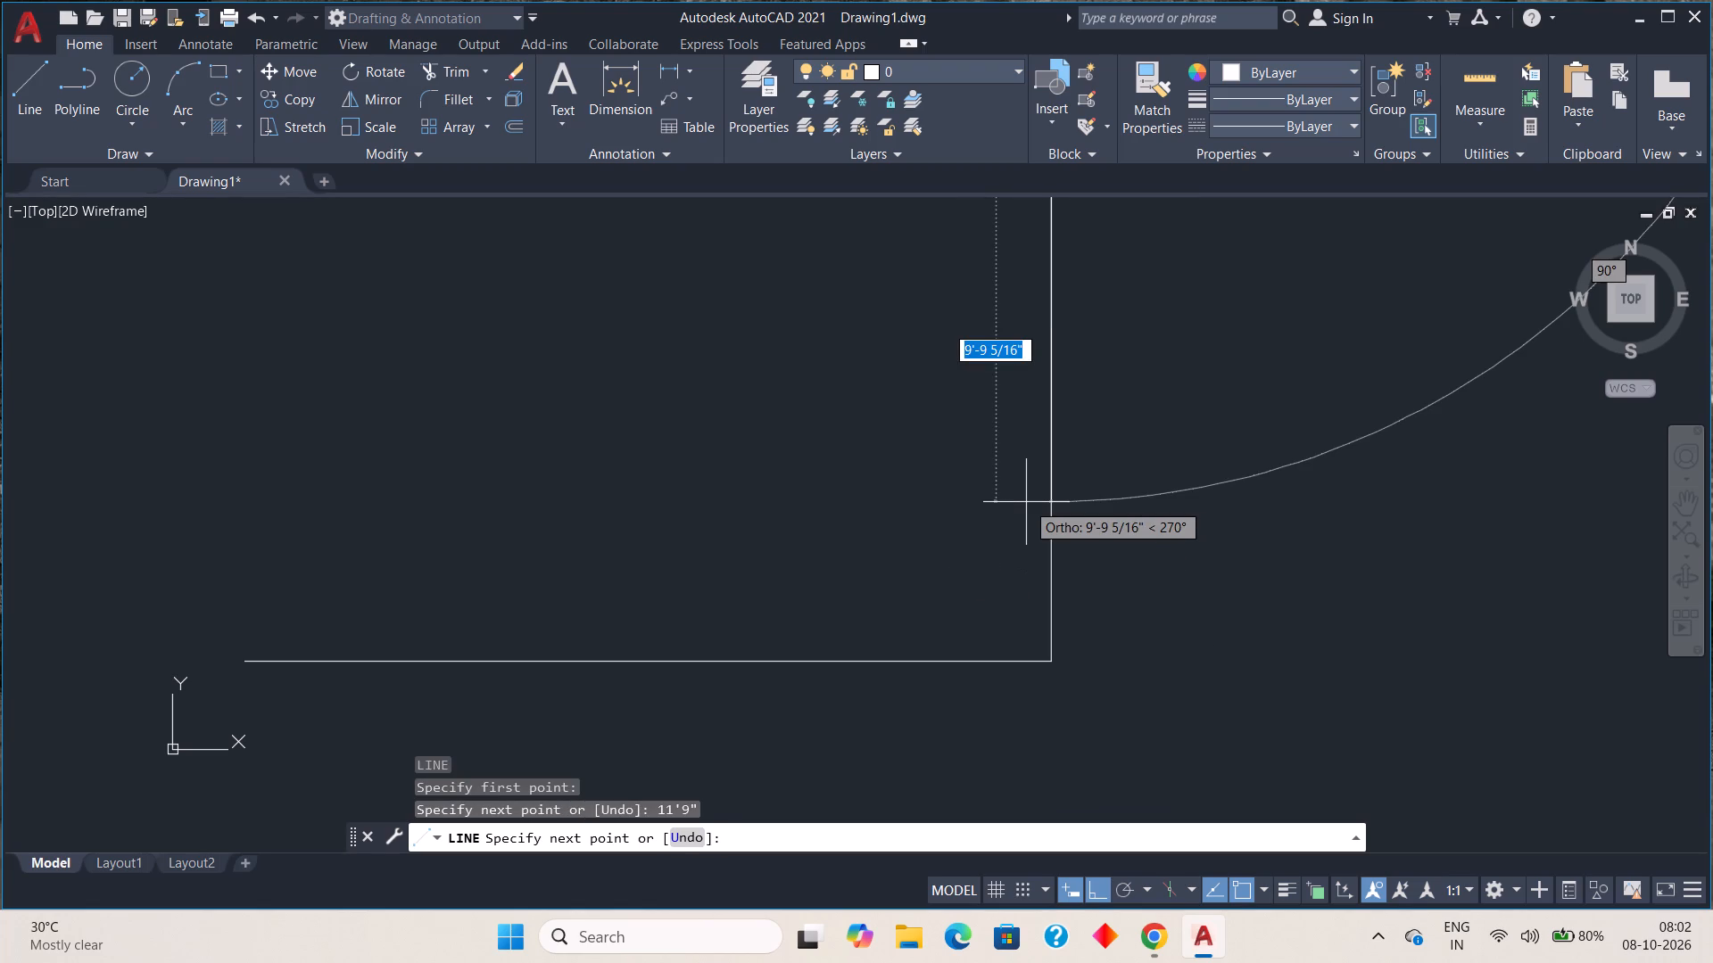
Complete the rectangle with a 10' line to the left and an 11'9" line down to the first line's start.
scroll(1013, 528, "down", 4)
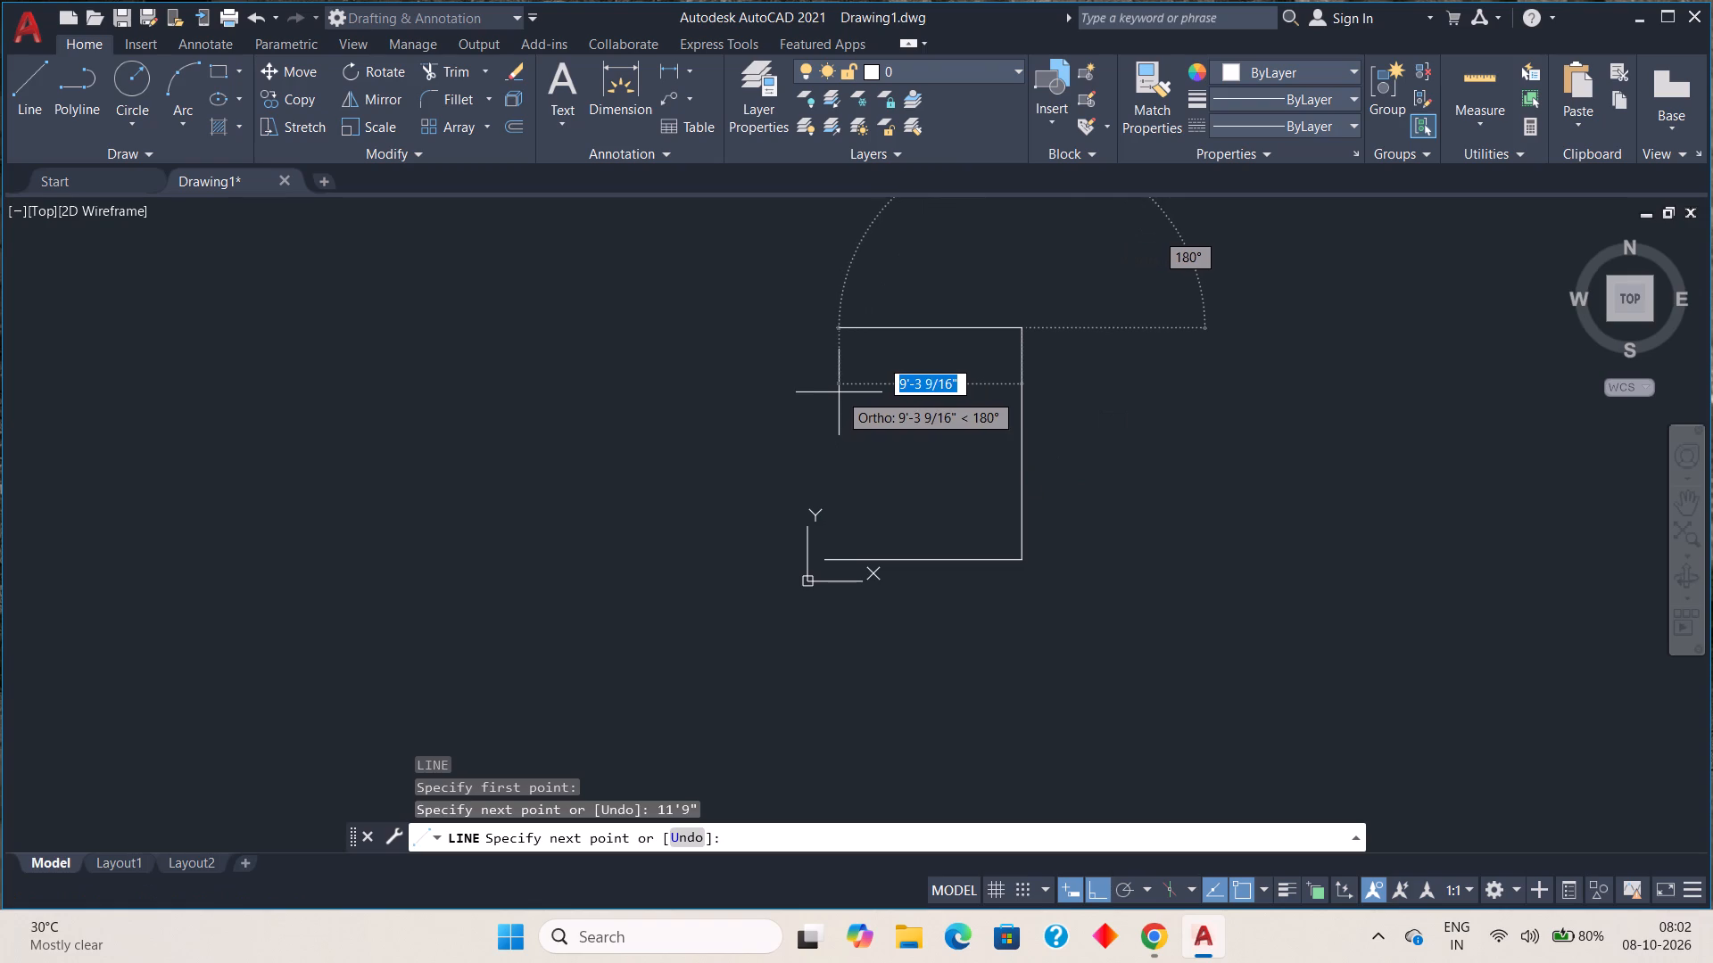
type("10")
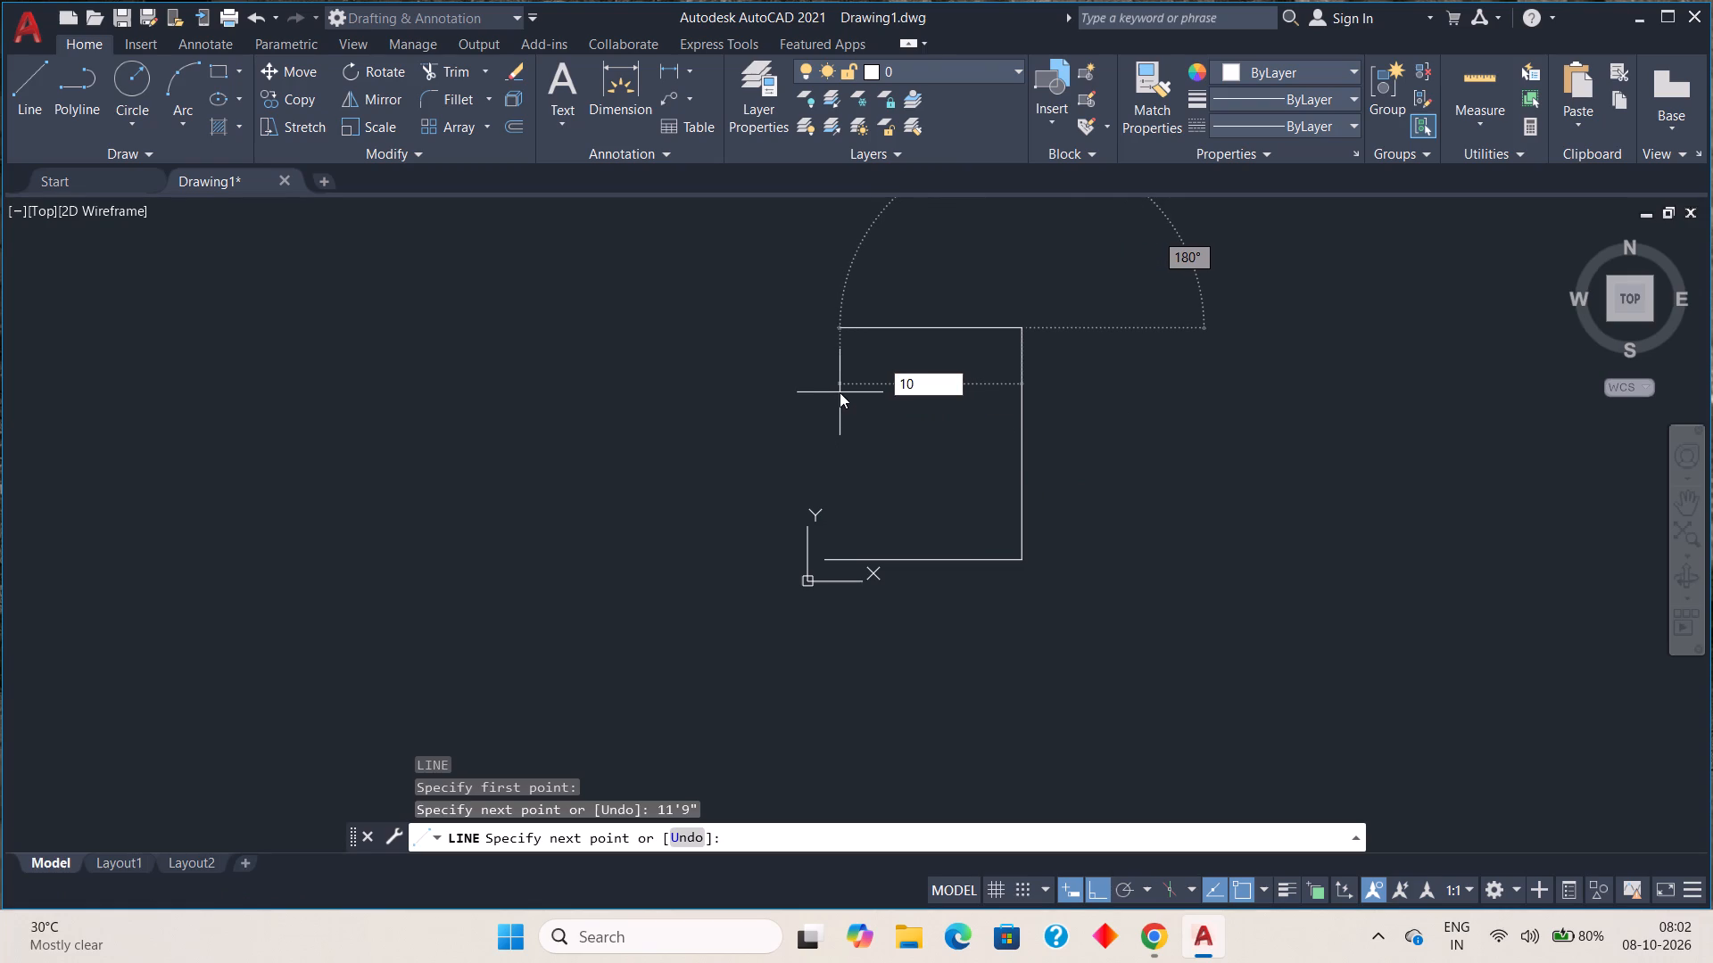
key("apostrophe")
key("Return")
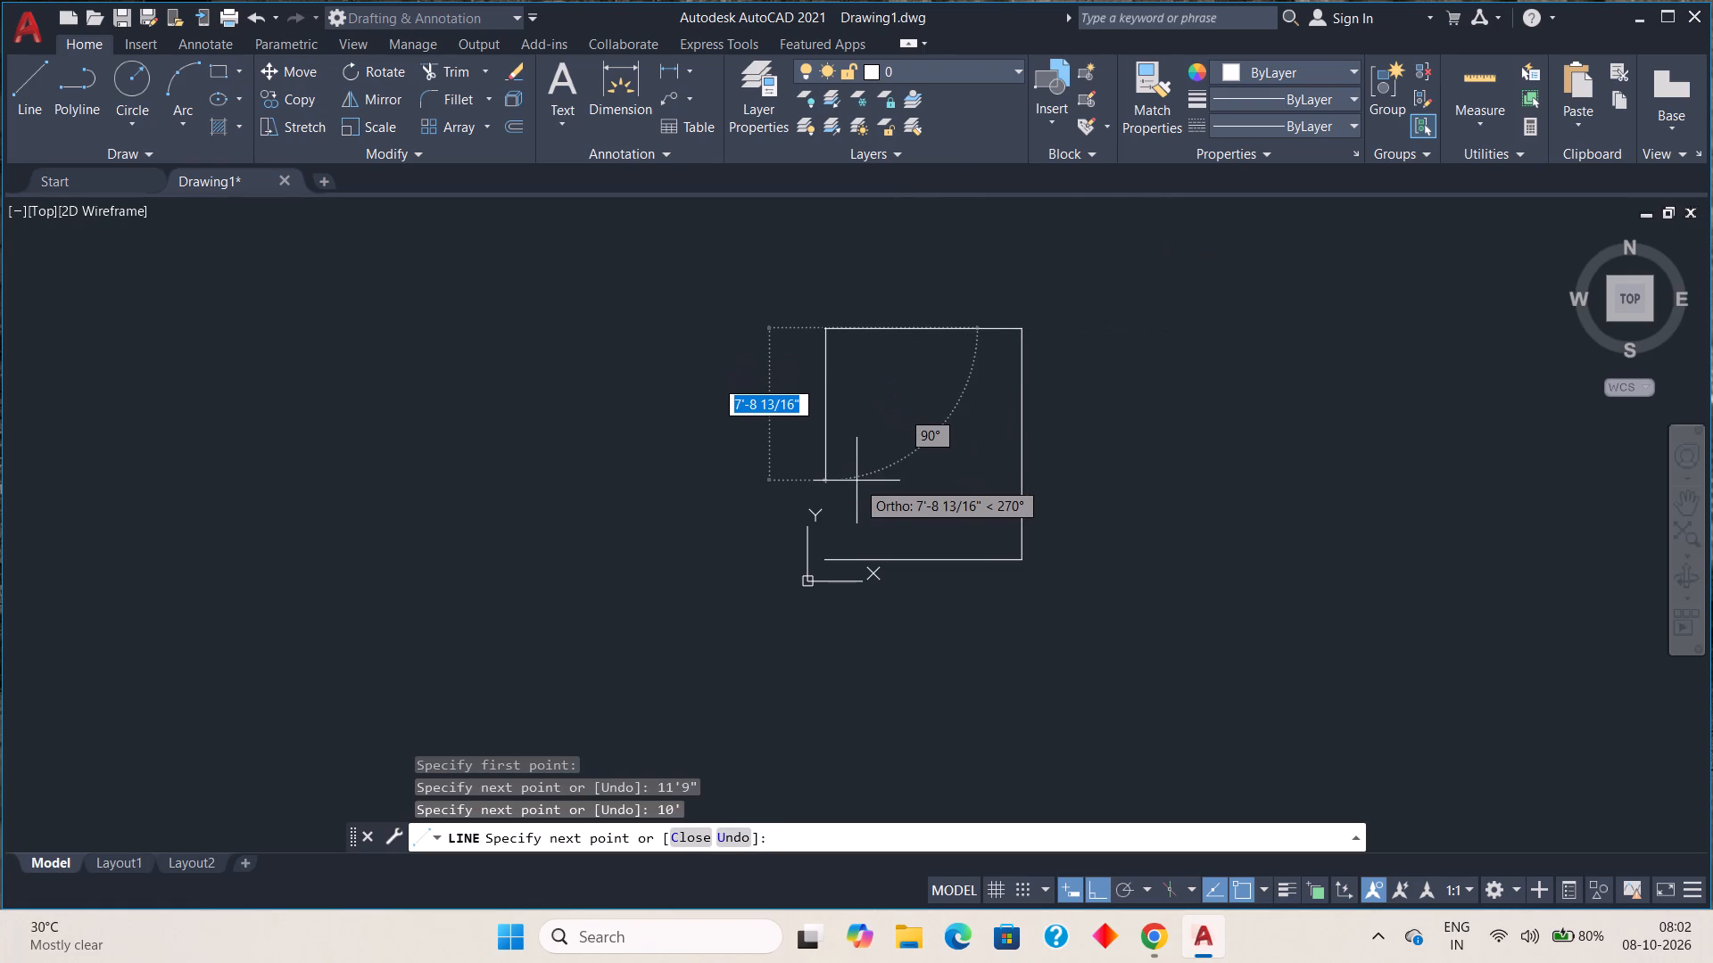
key("1")
key("1")
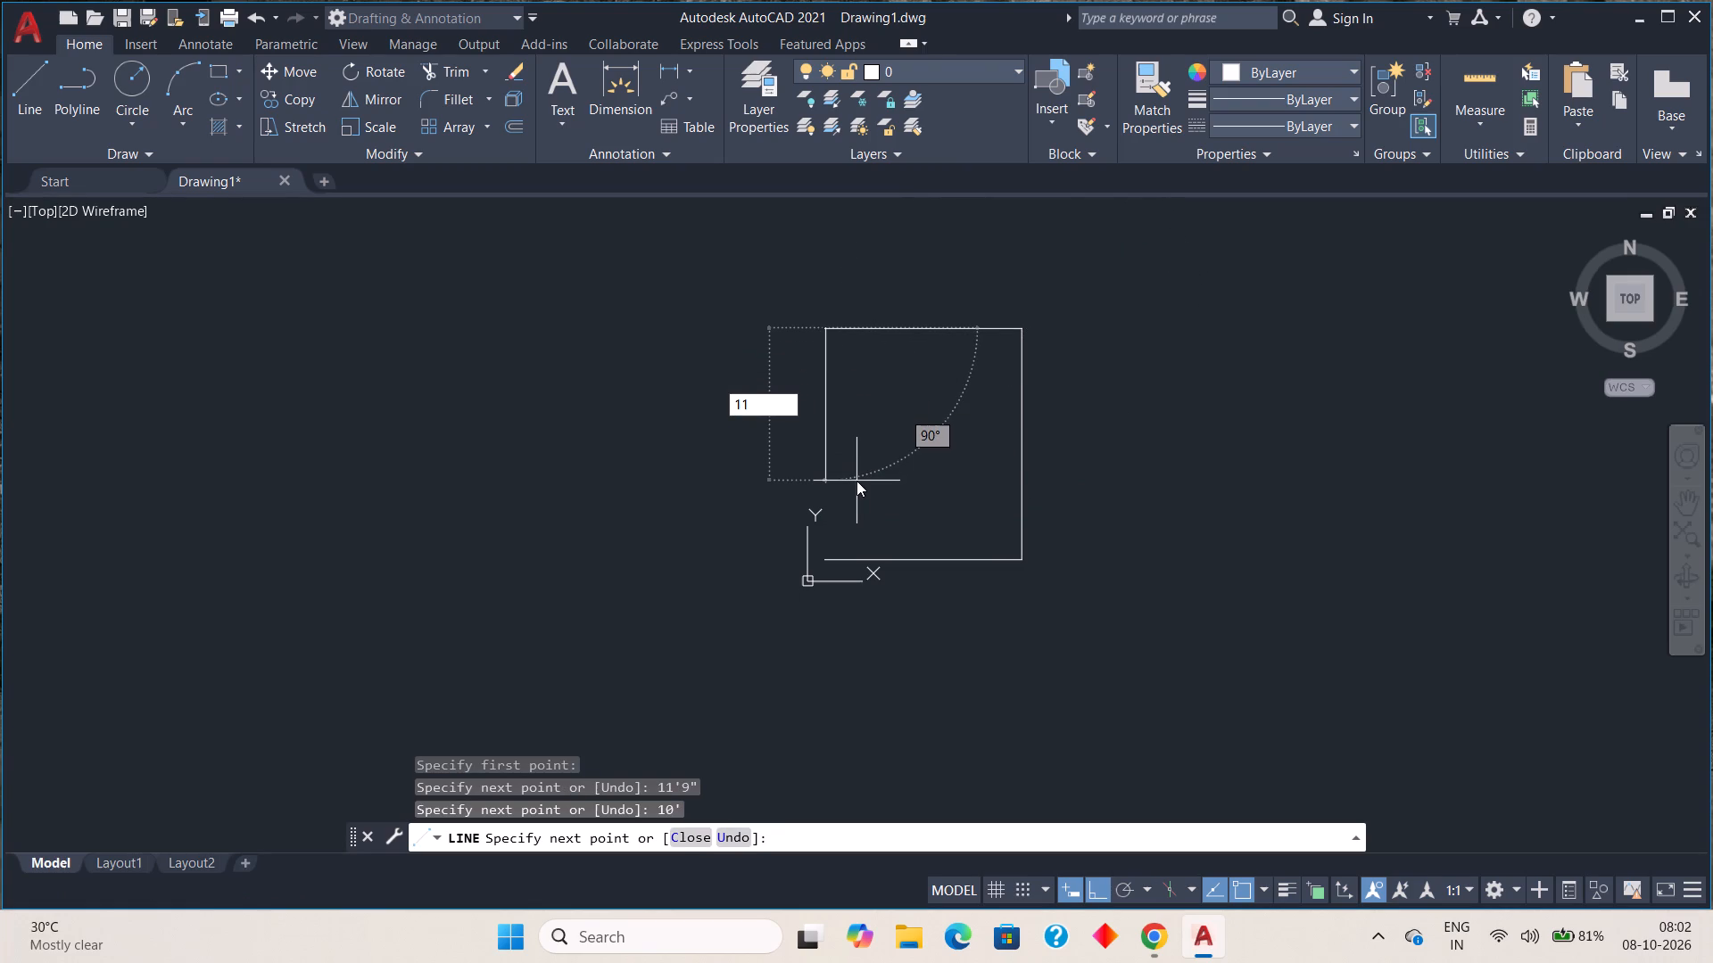
key("apostrophe")
key("9")
key("shift+quotedbl")
key("Return")
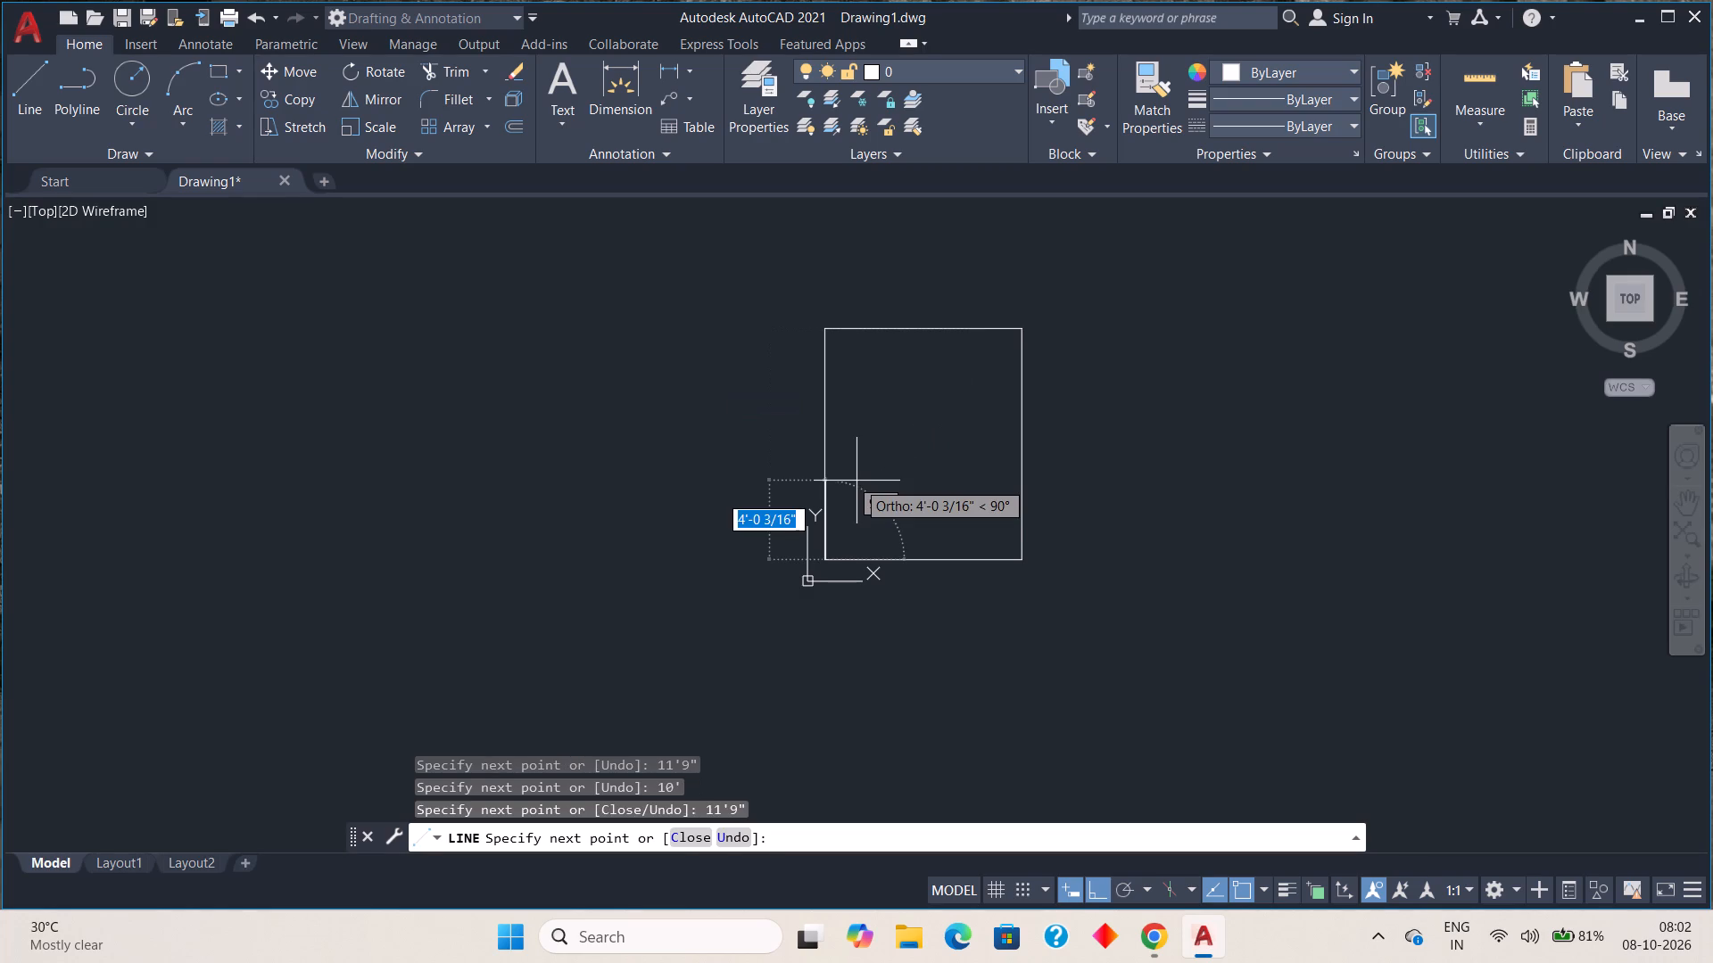
key("Escape")
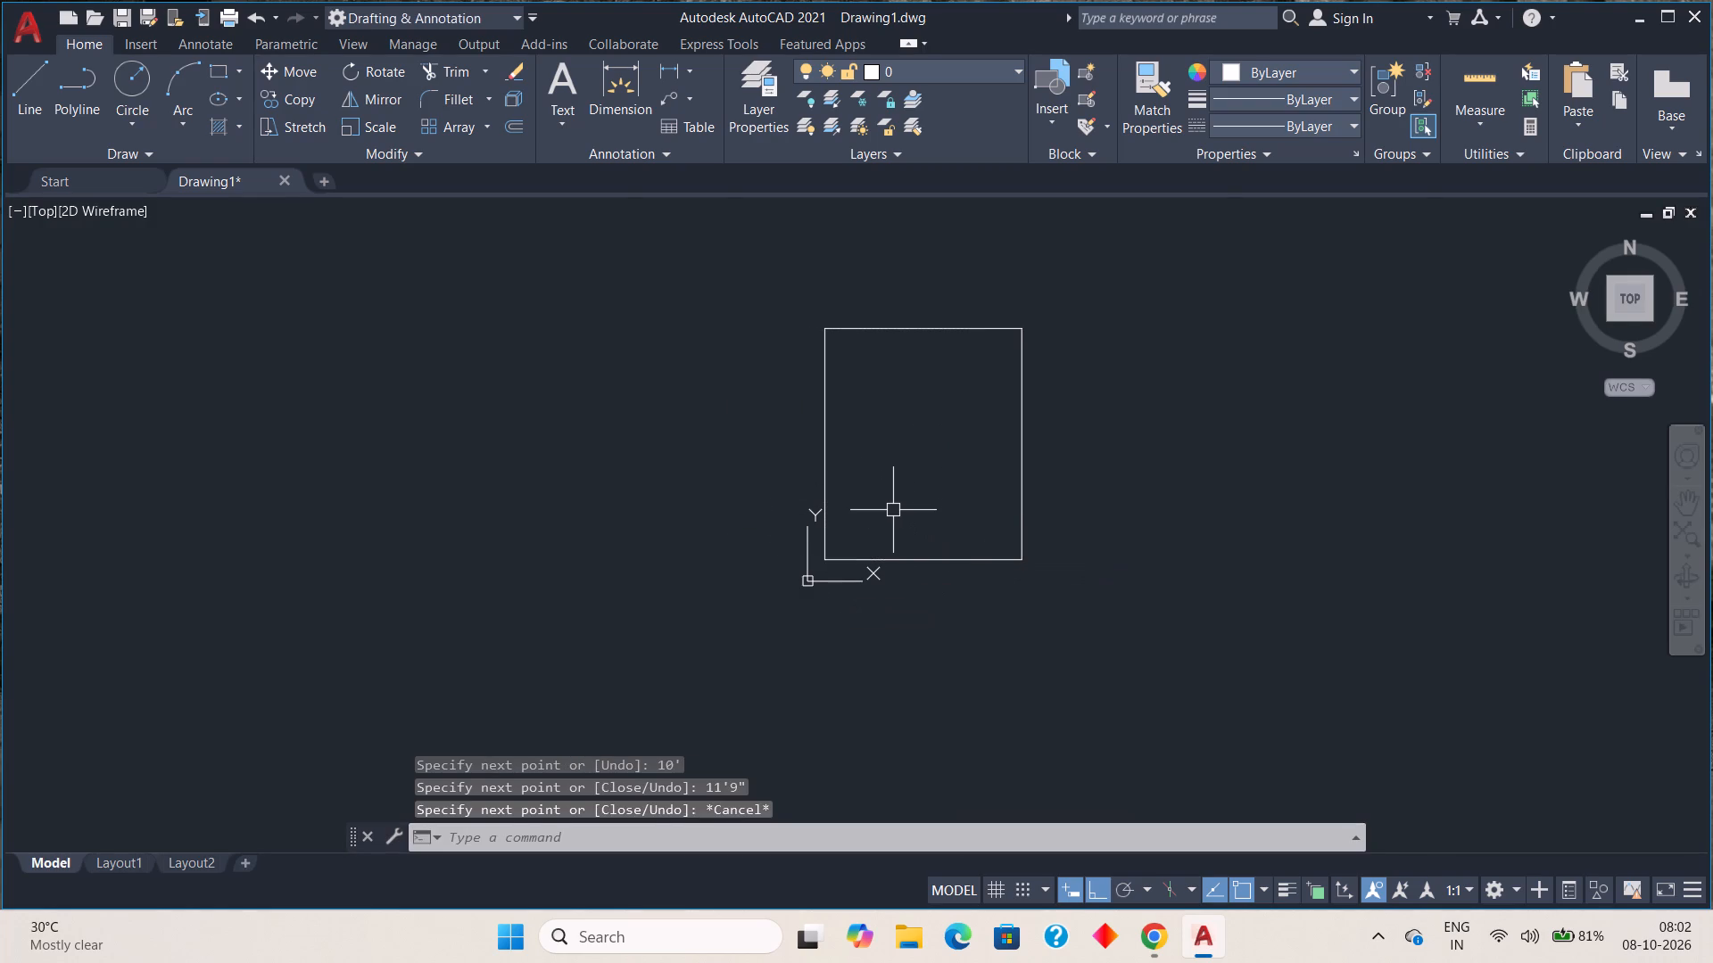
Move the whole rectangle by its lower-left corner about 57' at 20° away from the origin, with Ortho mode turned off.
scroll(890, 508, "up", 3)
scroll(890, 508, "down", 4)
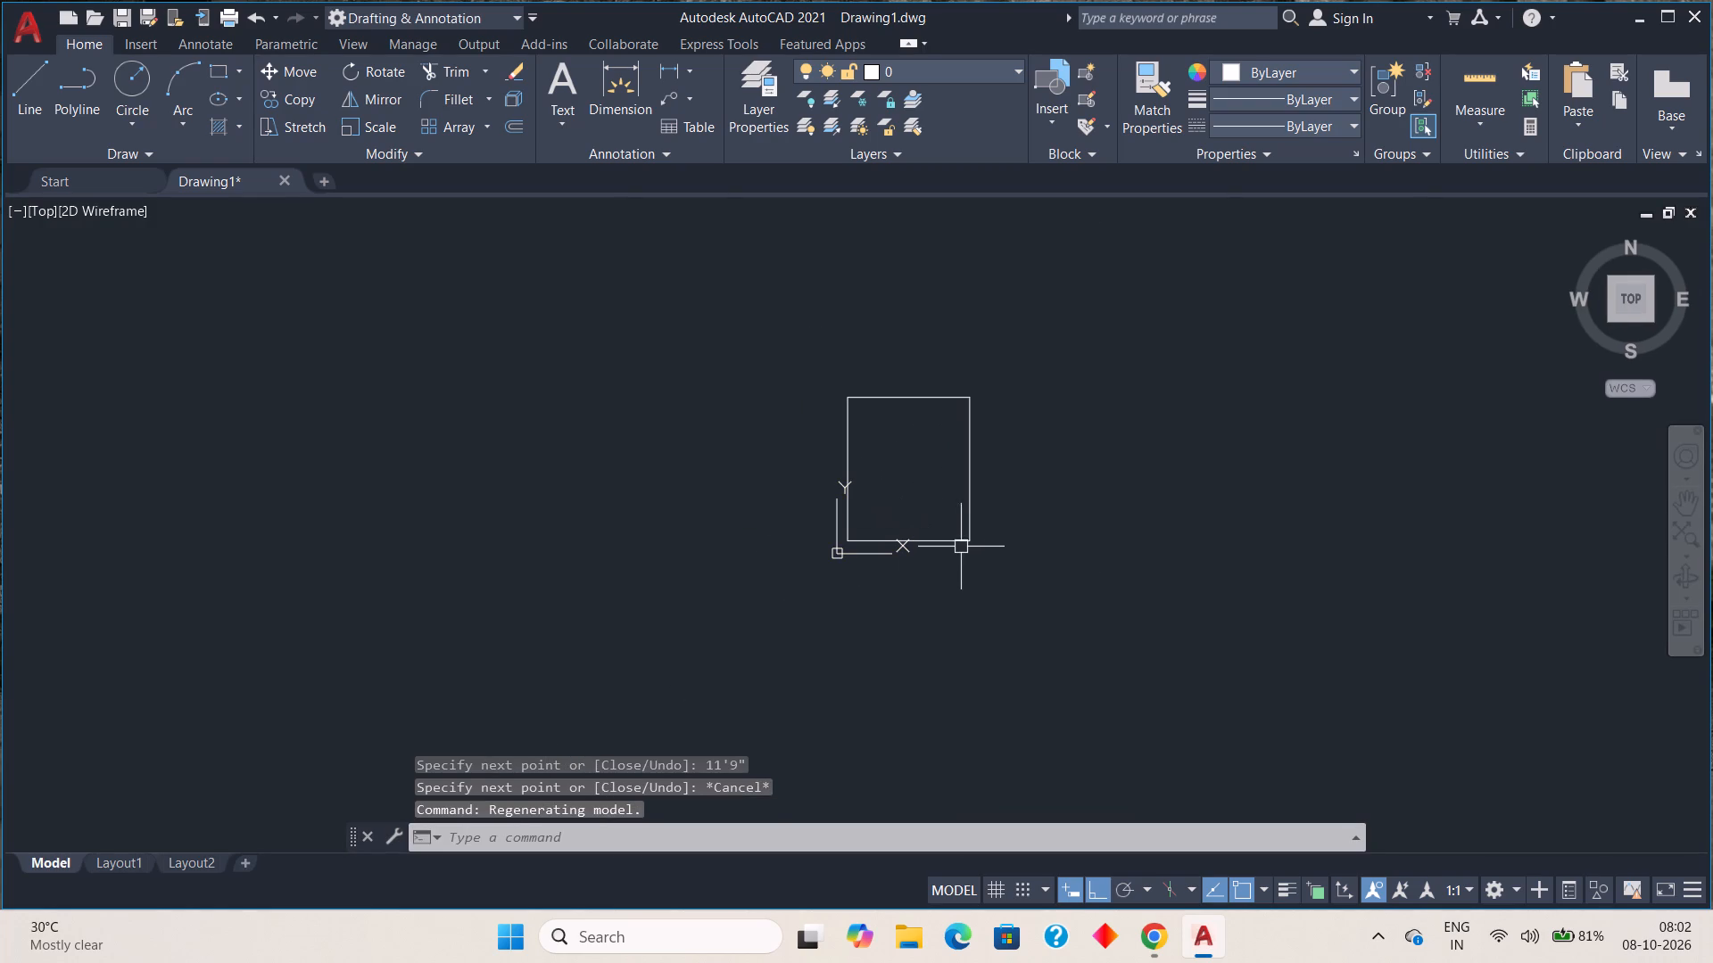
left_click(807, 377)
left_click(1022, 572)
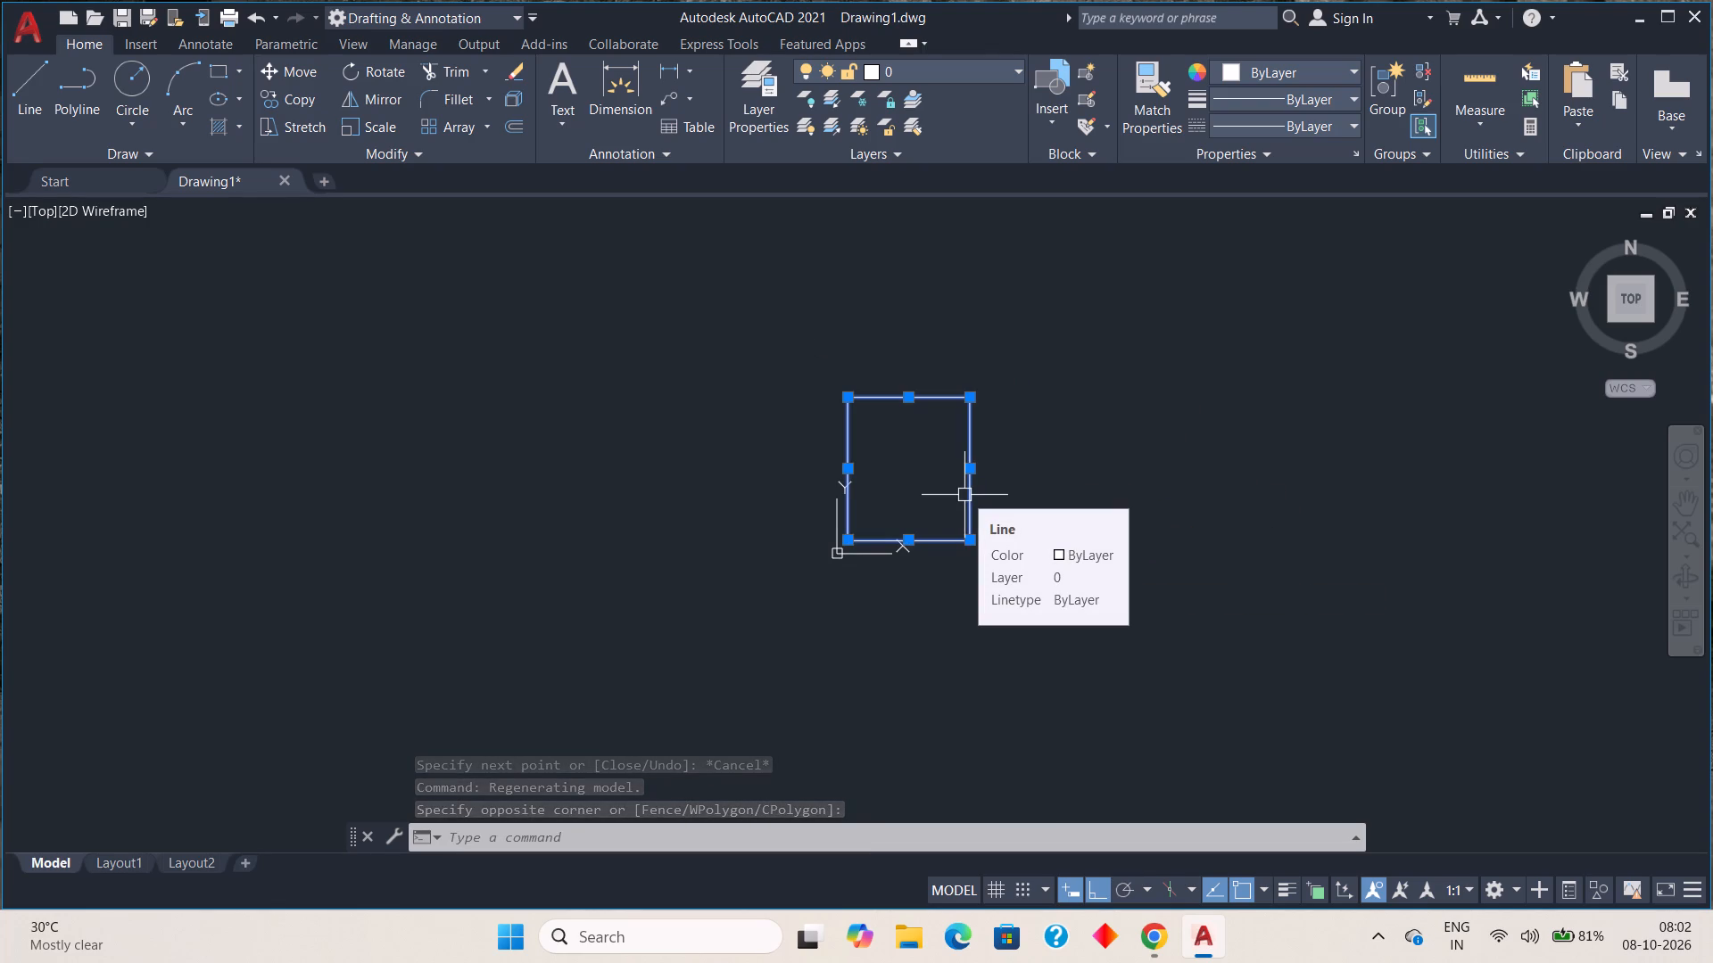
left_click(294, 76)
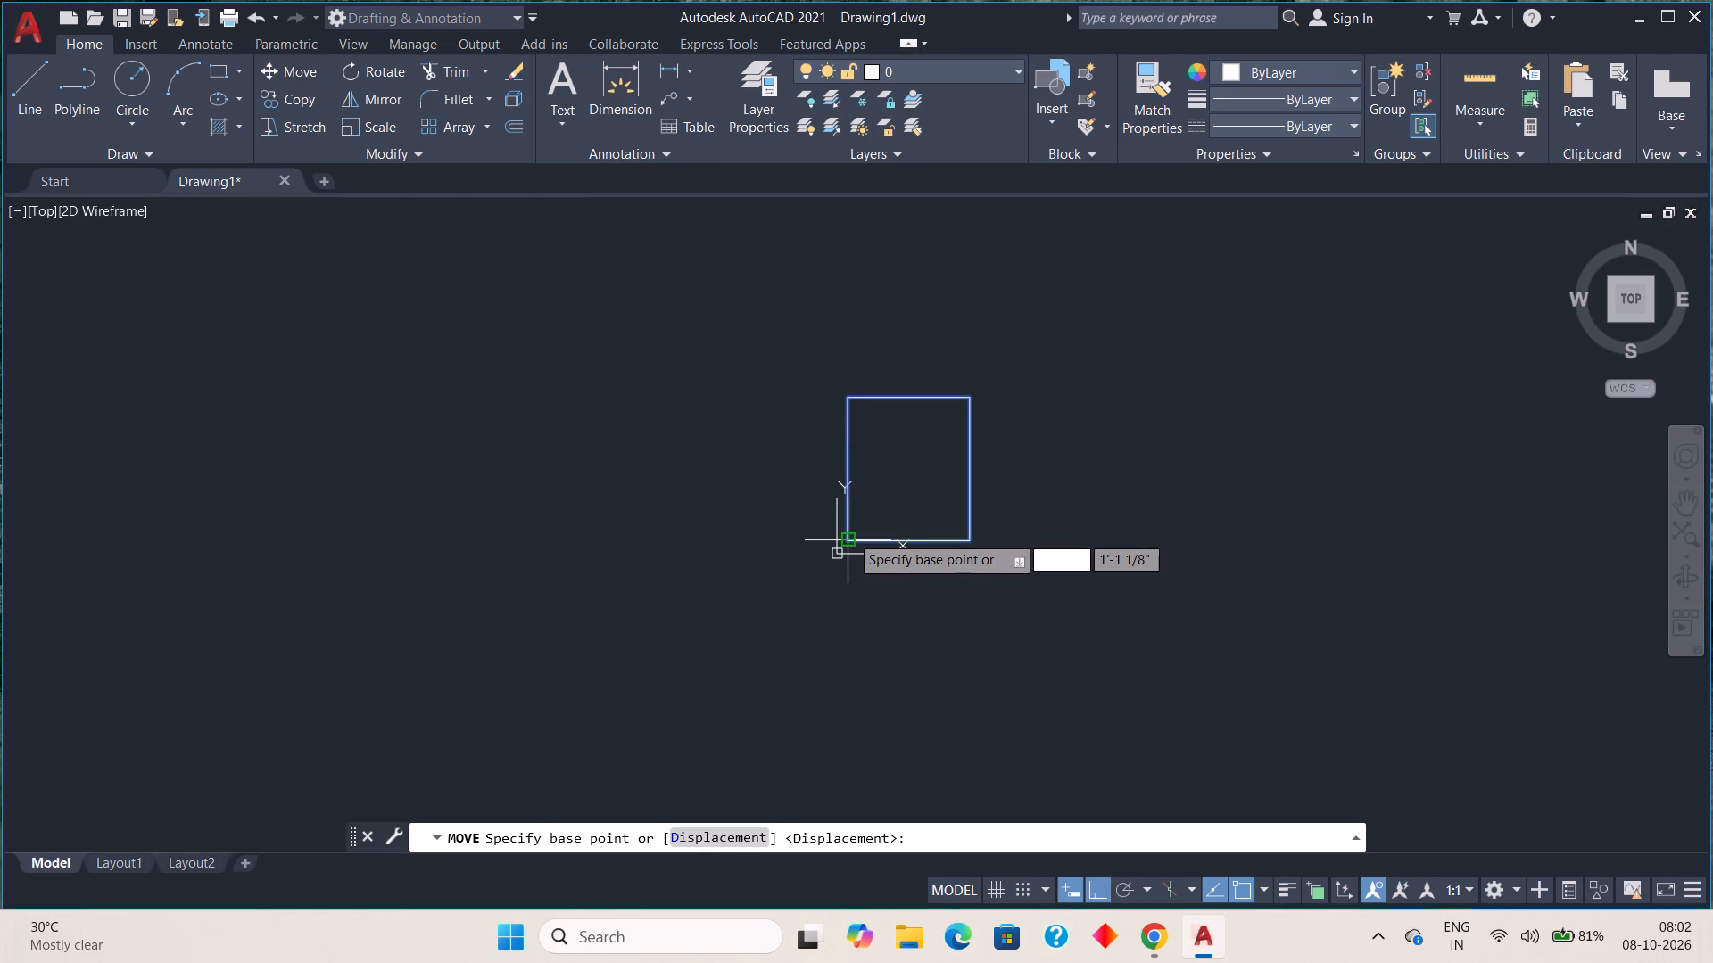
left_click(849, 534)
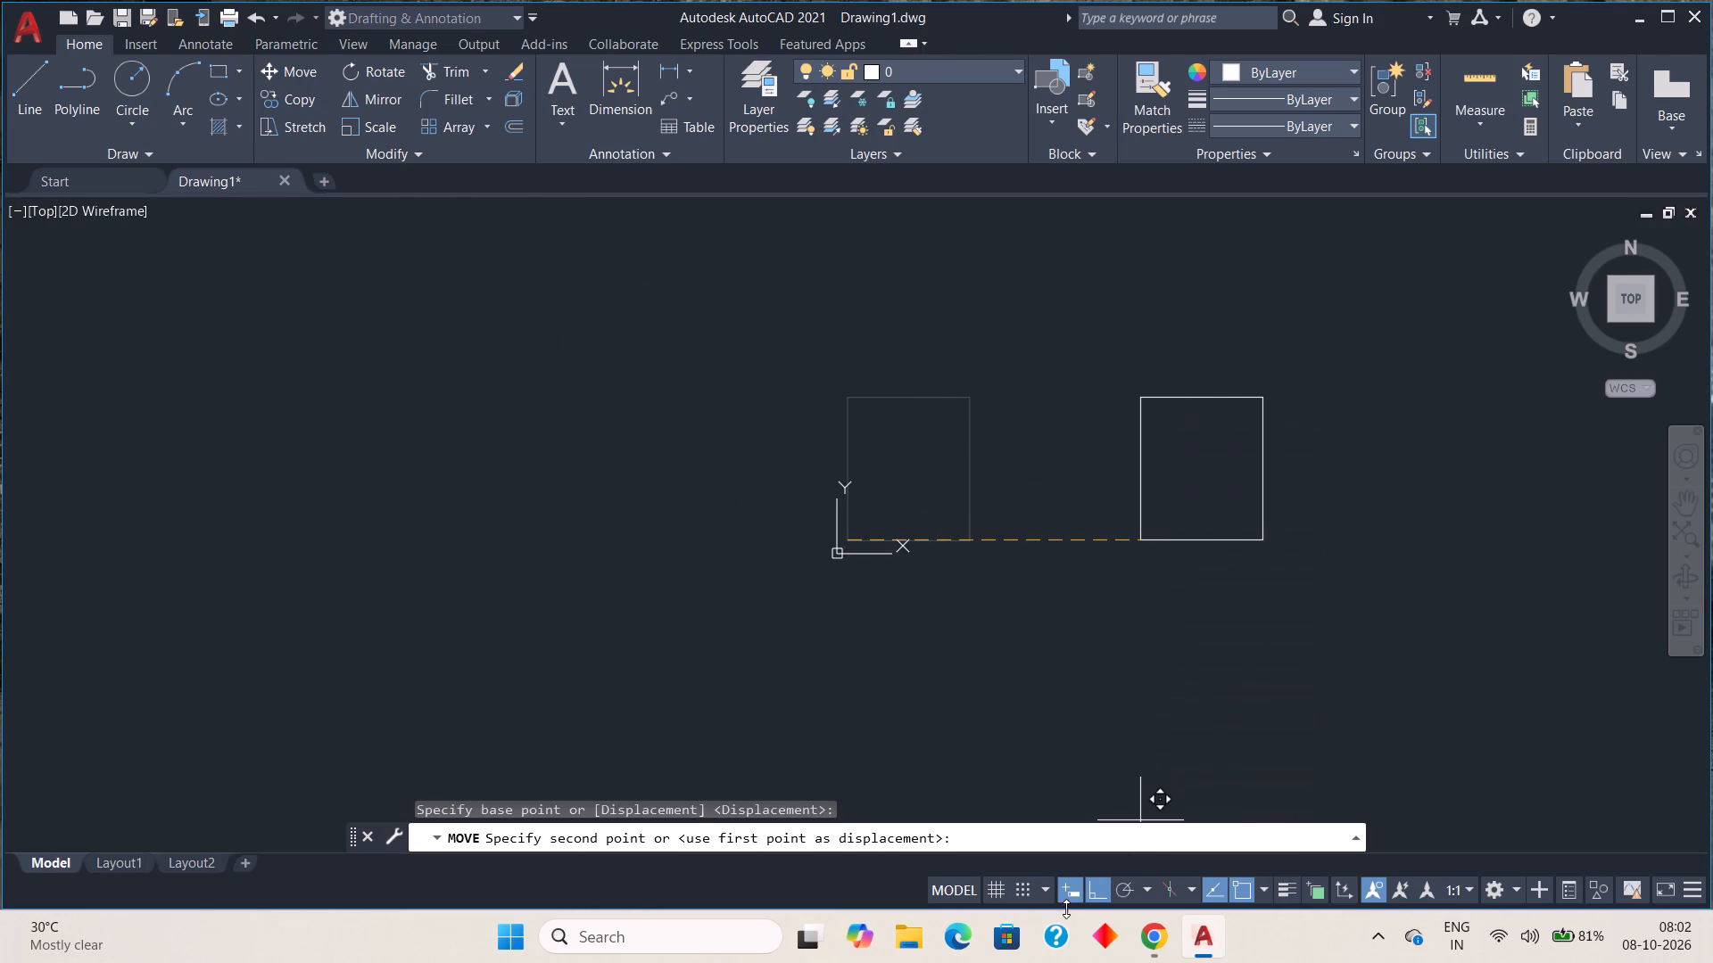
left_click(1098, 886)
middle_click_drag(1084, 366, 1078, 374)
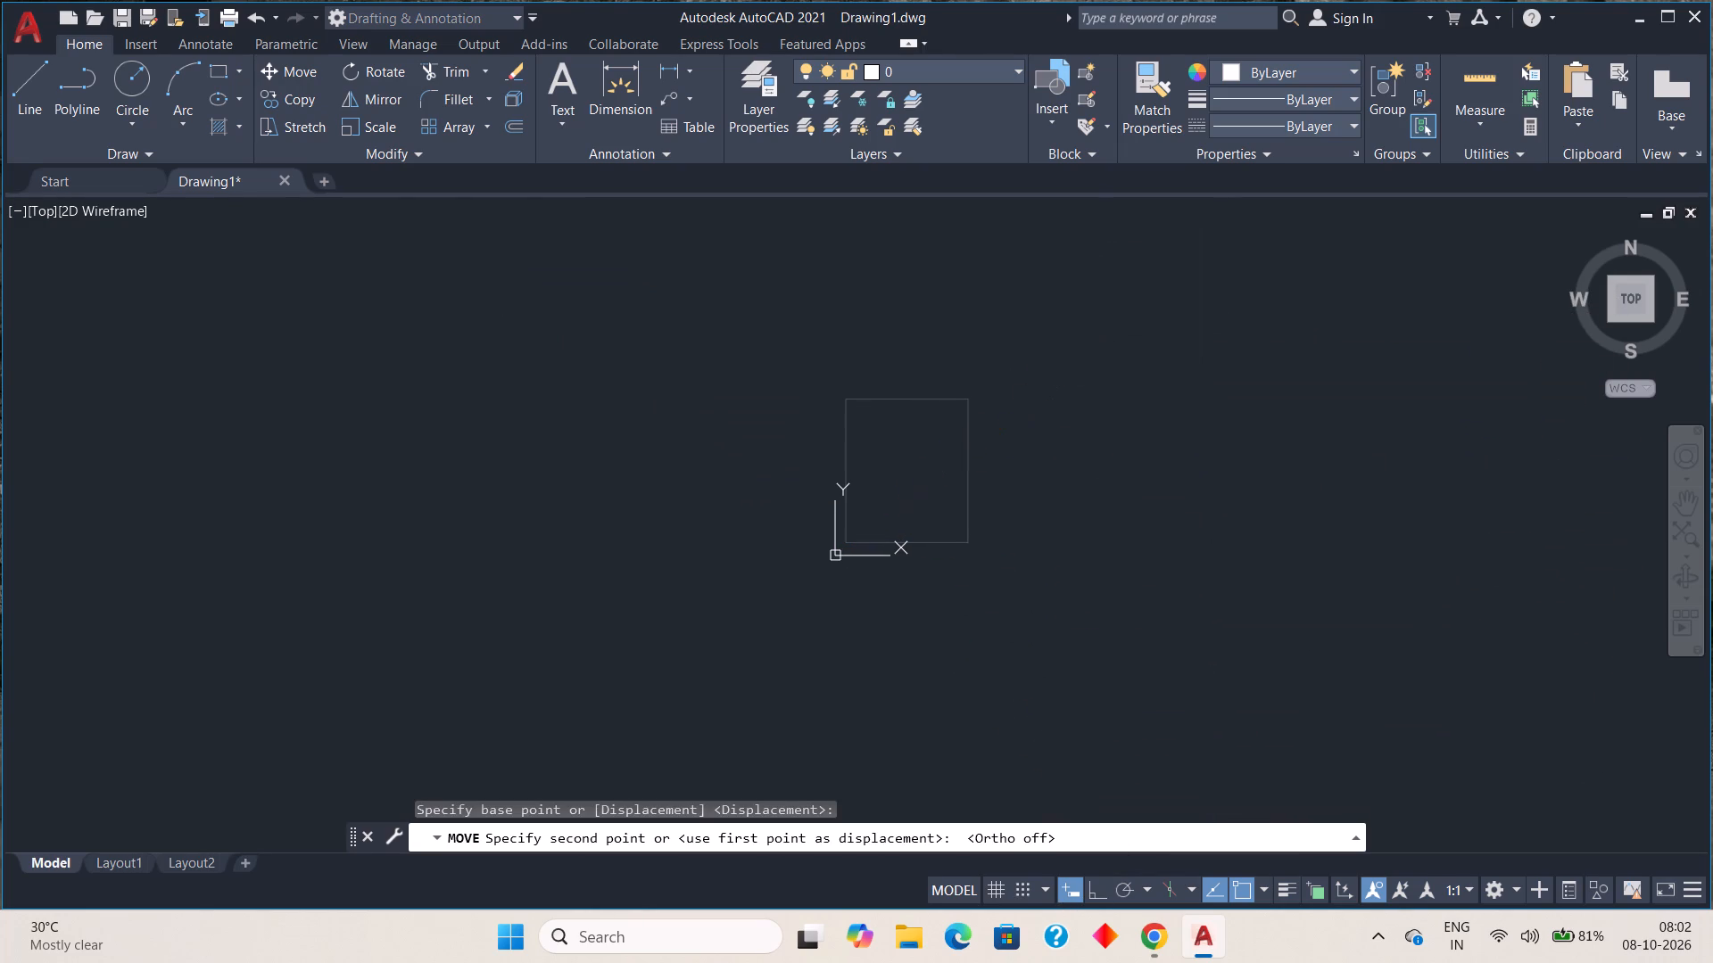
middle_click_drag(1078, 374, 394, 594)
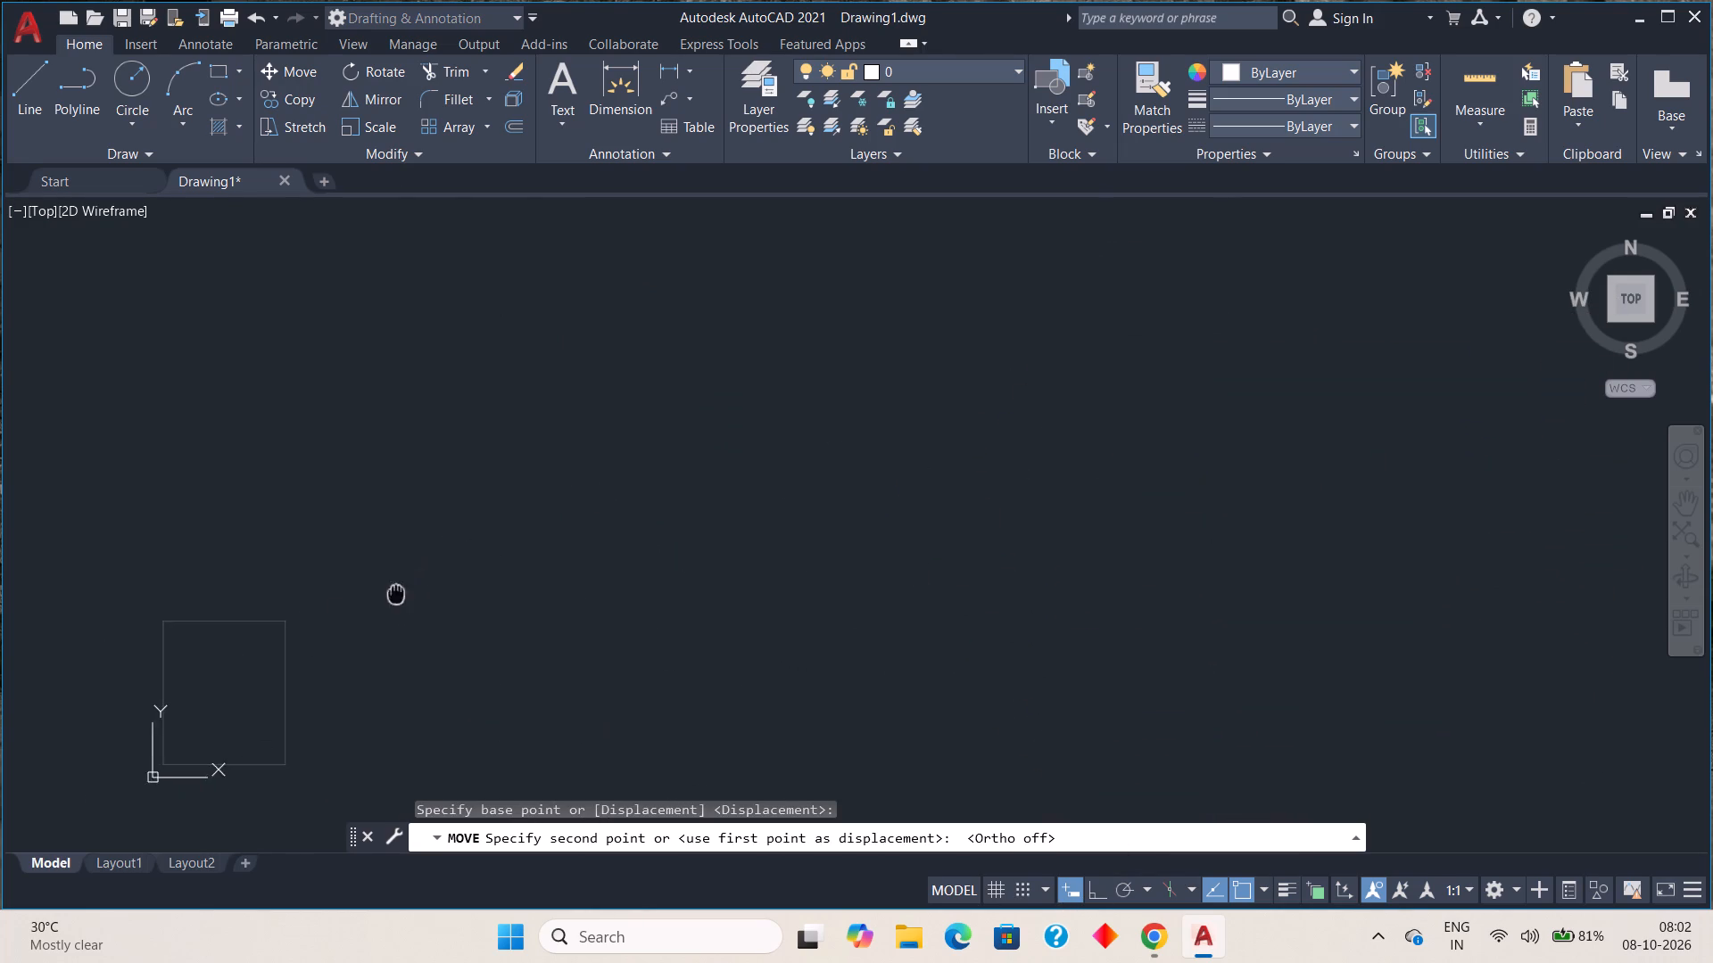
middle_click_drag(394, 594, 328, 620)
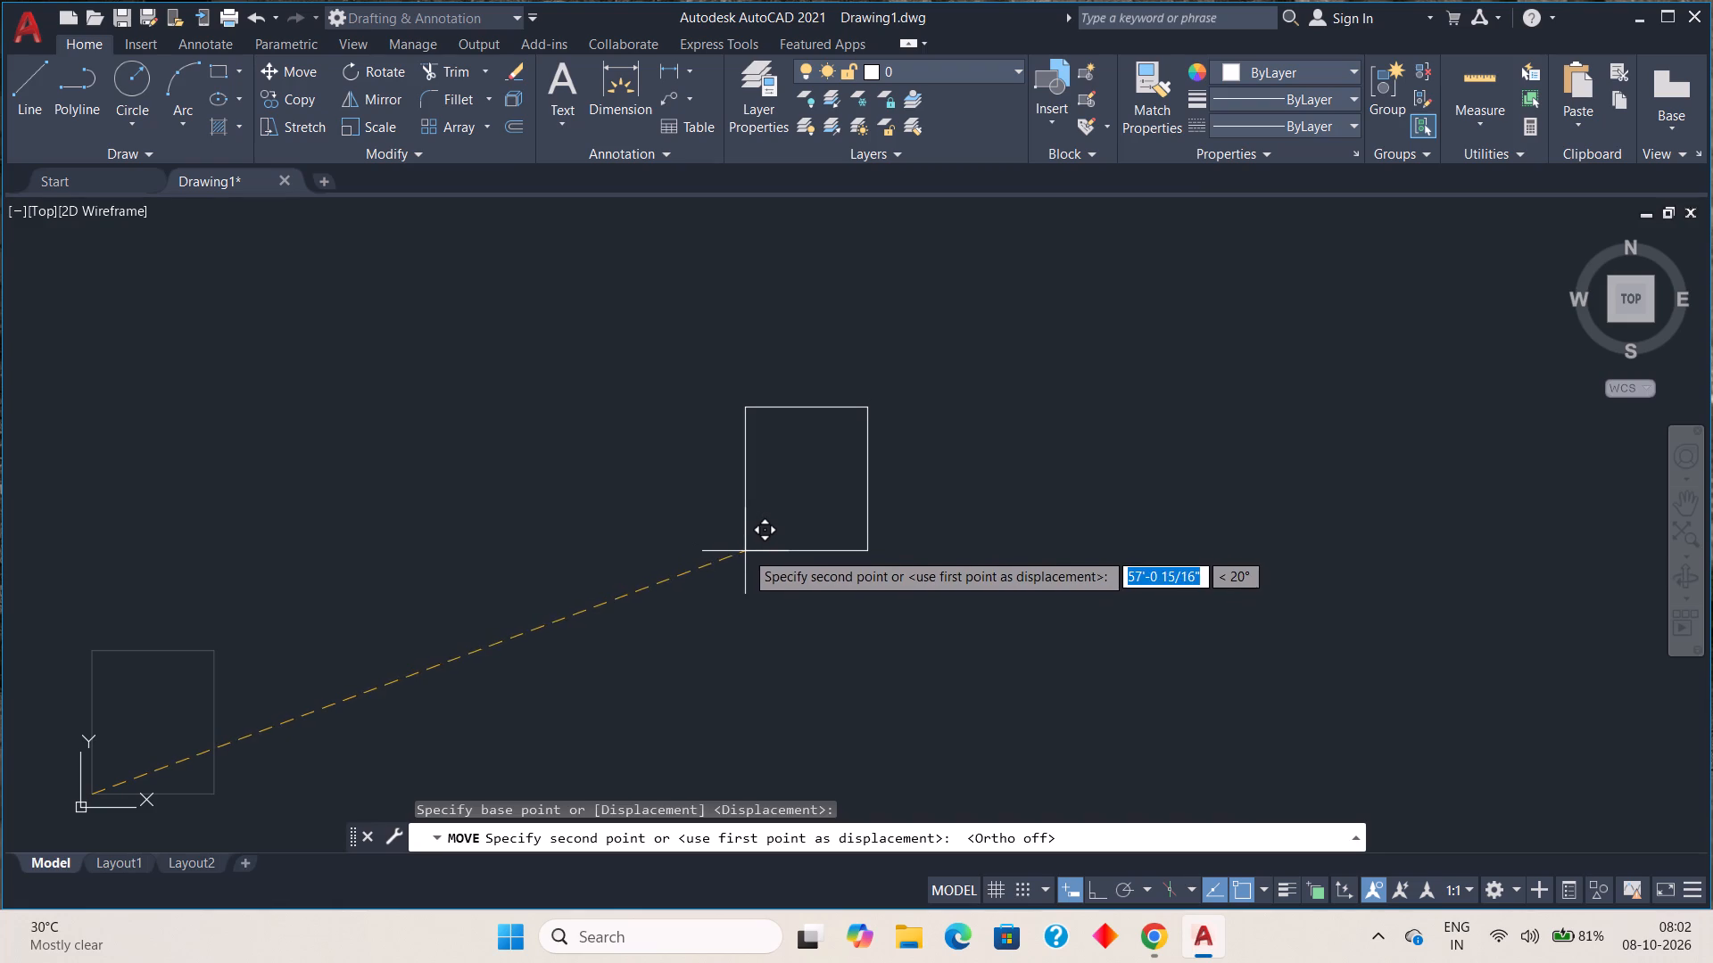
left_click(745, 551)
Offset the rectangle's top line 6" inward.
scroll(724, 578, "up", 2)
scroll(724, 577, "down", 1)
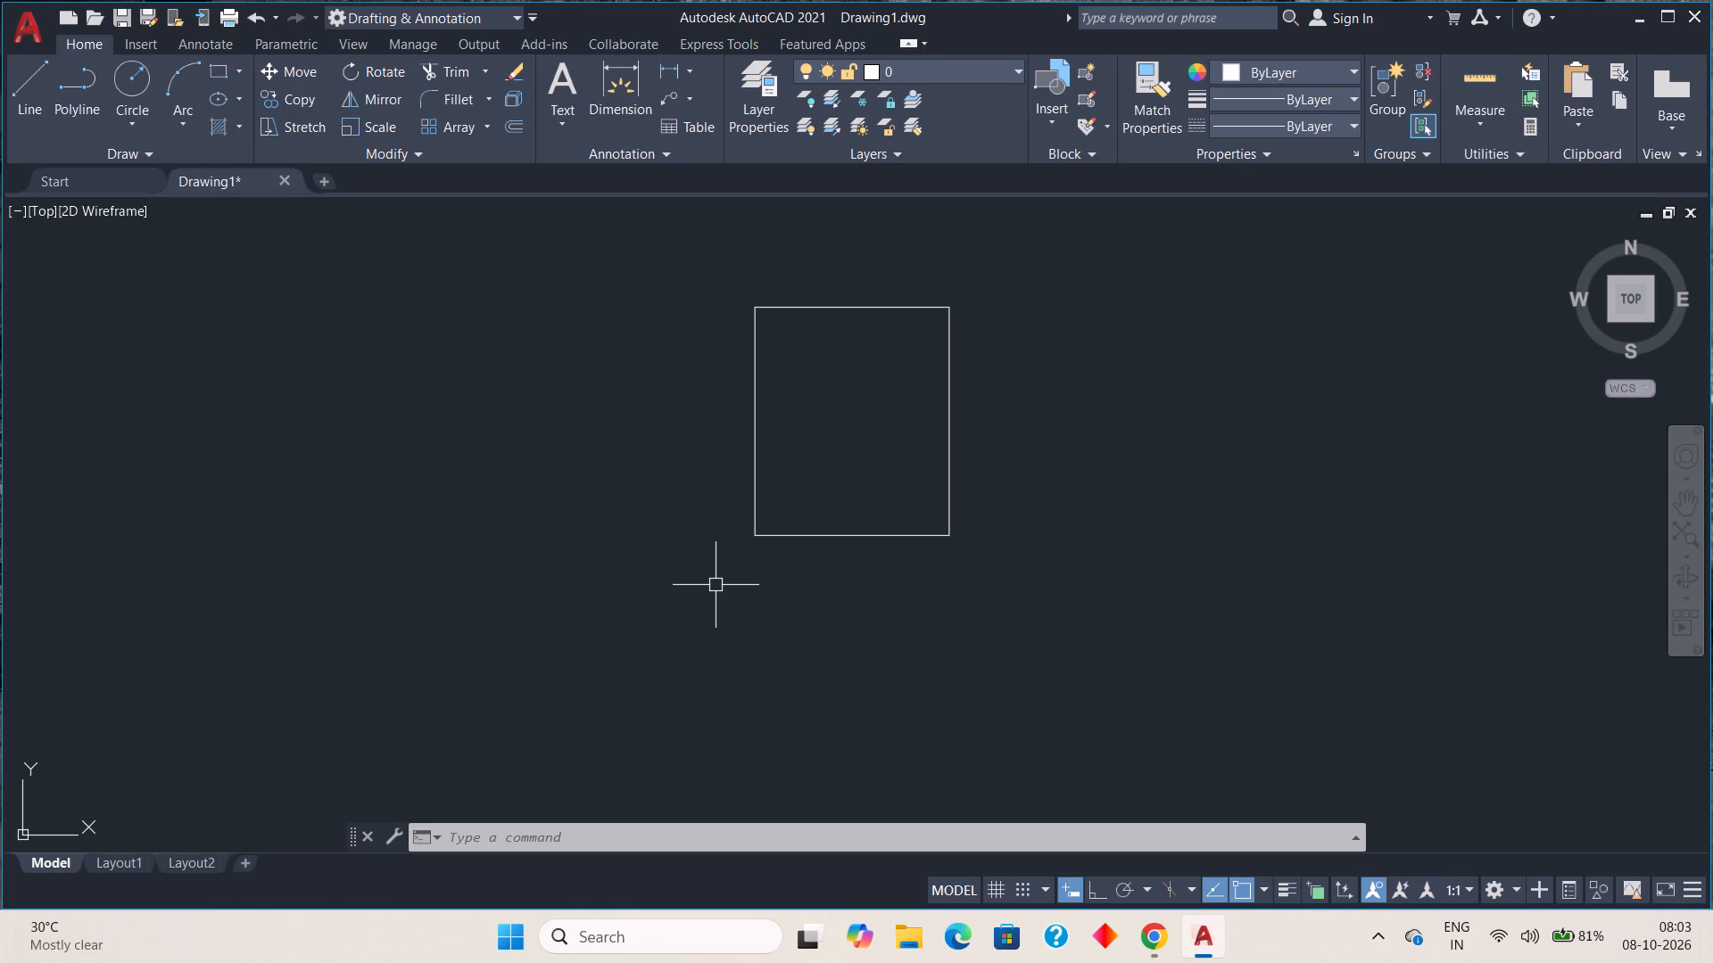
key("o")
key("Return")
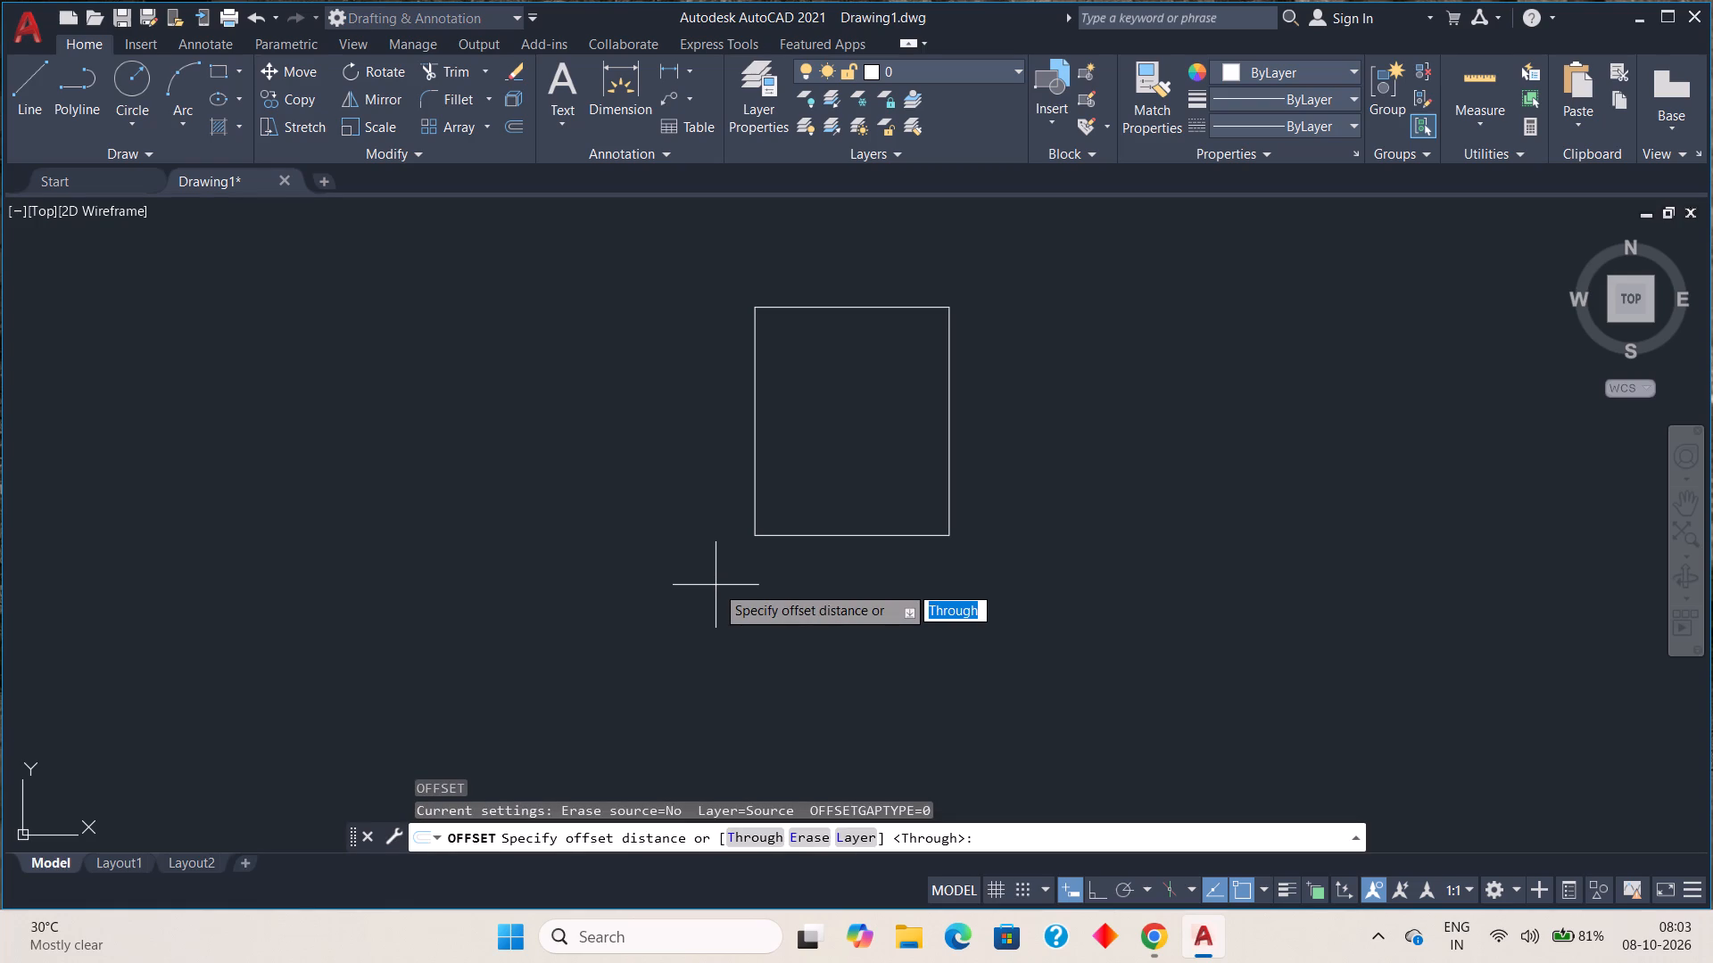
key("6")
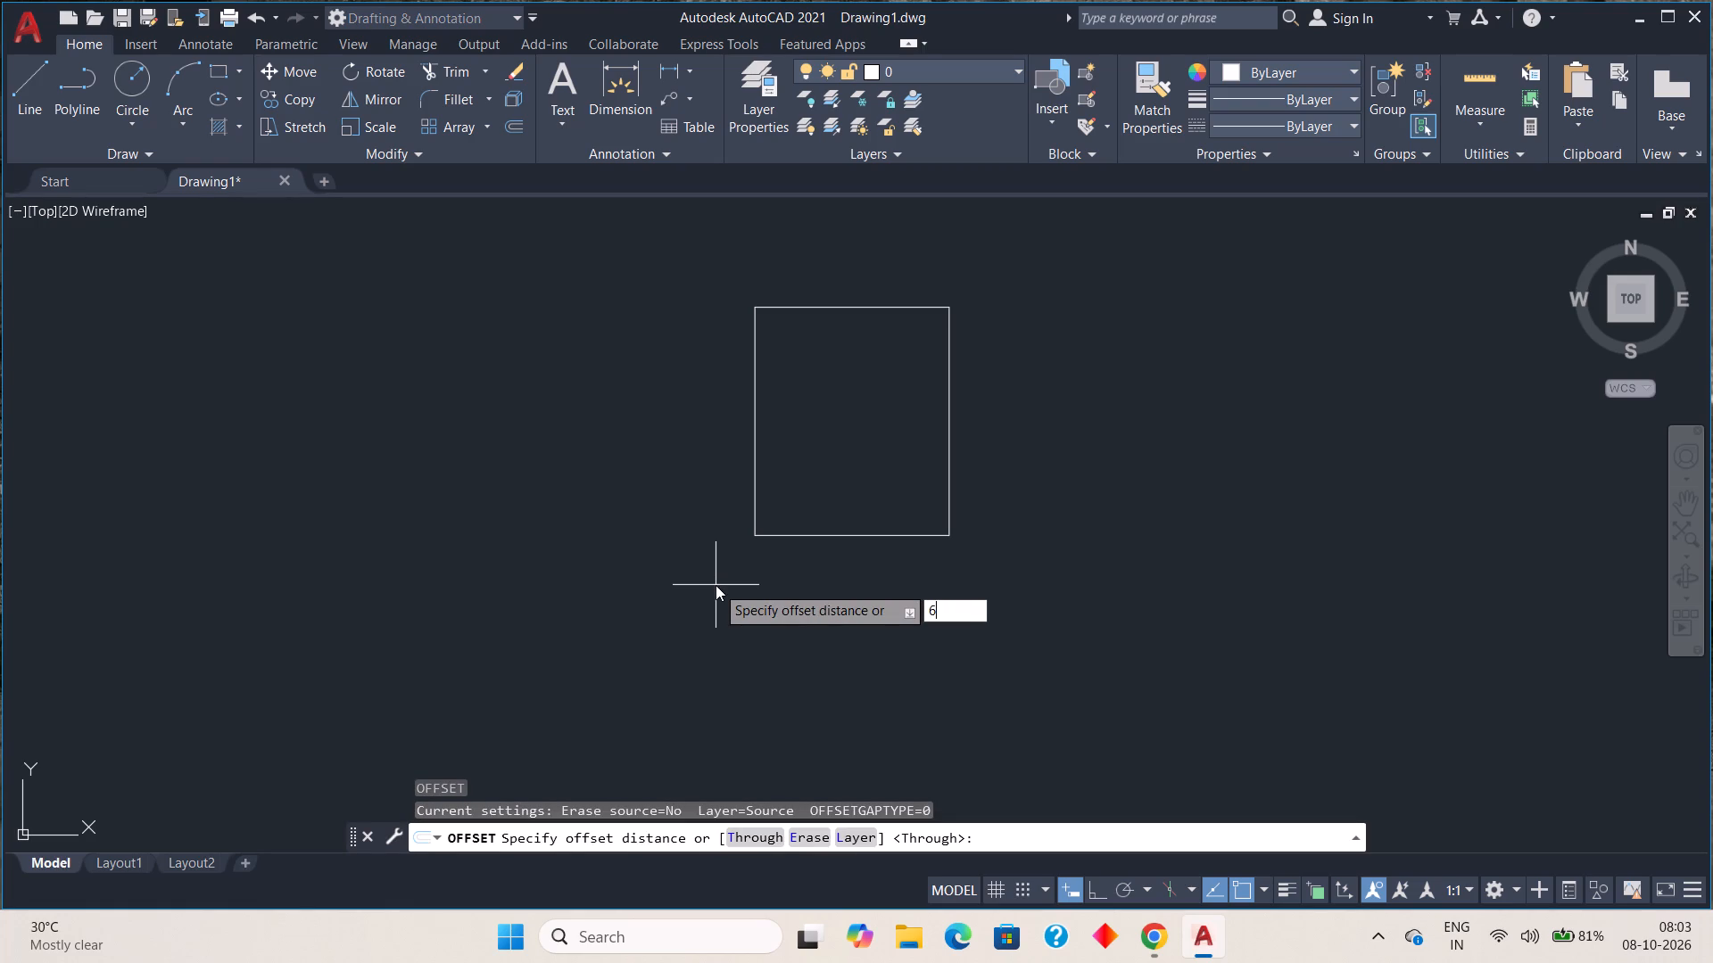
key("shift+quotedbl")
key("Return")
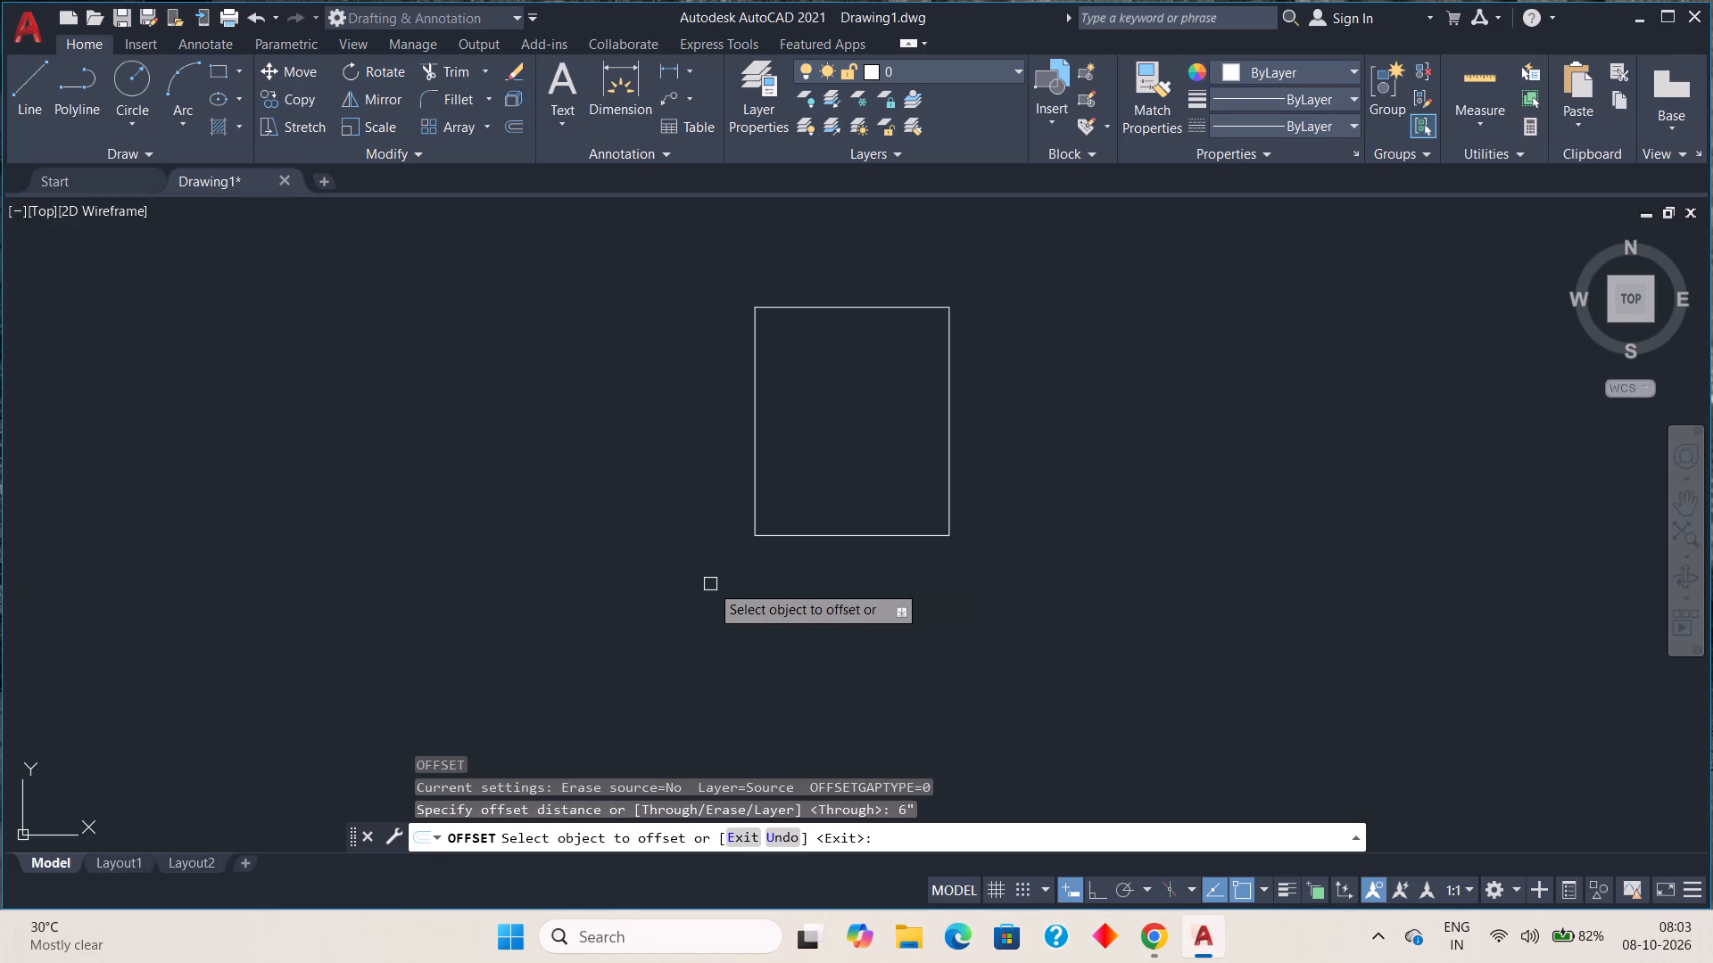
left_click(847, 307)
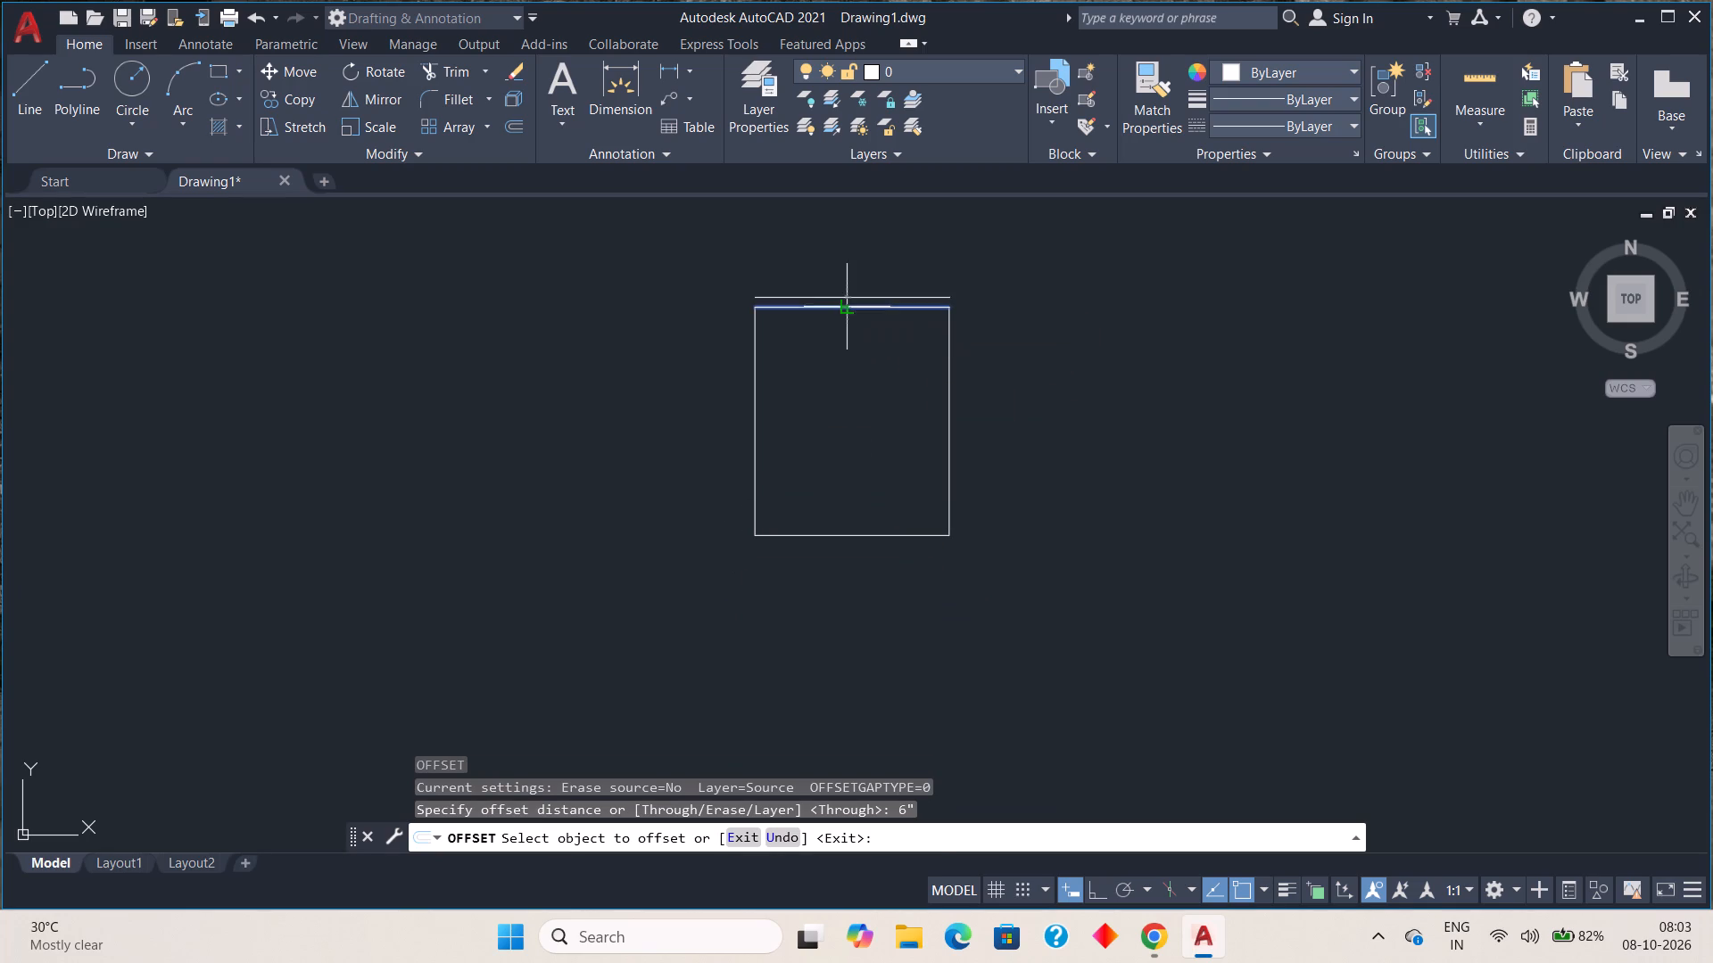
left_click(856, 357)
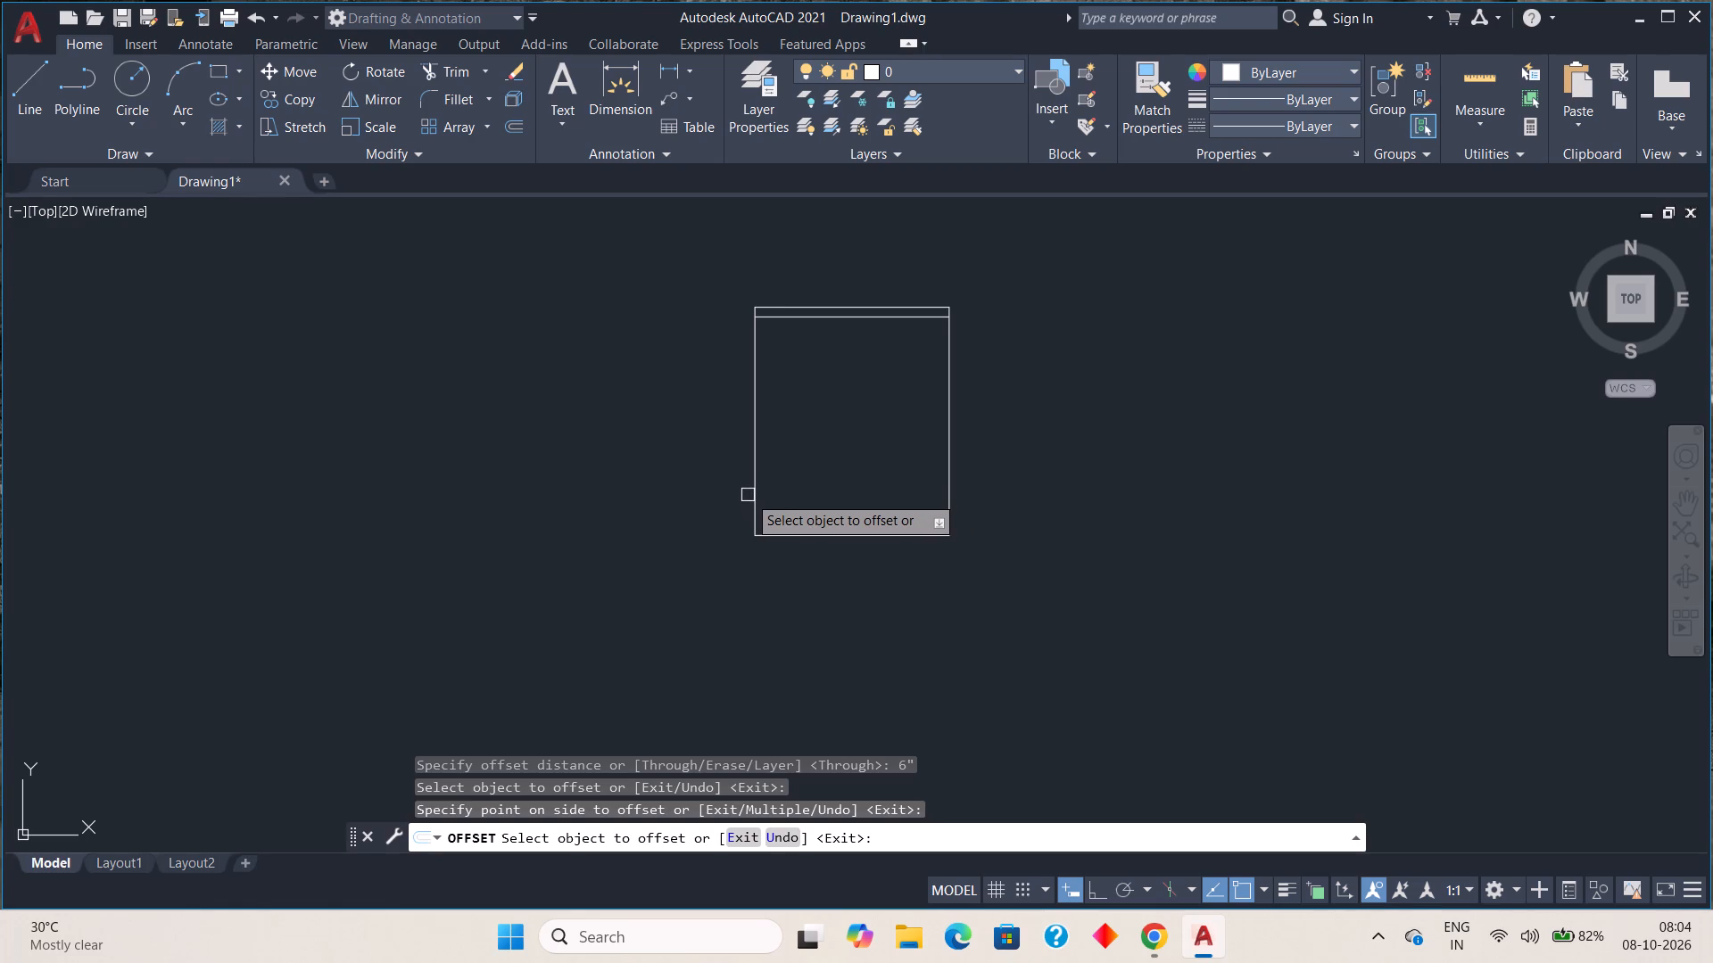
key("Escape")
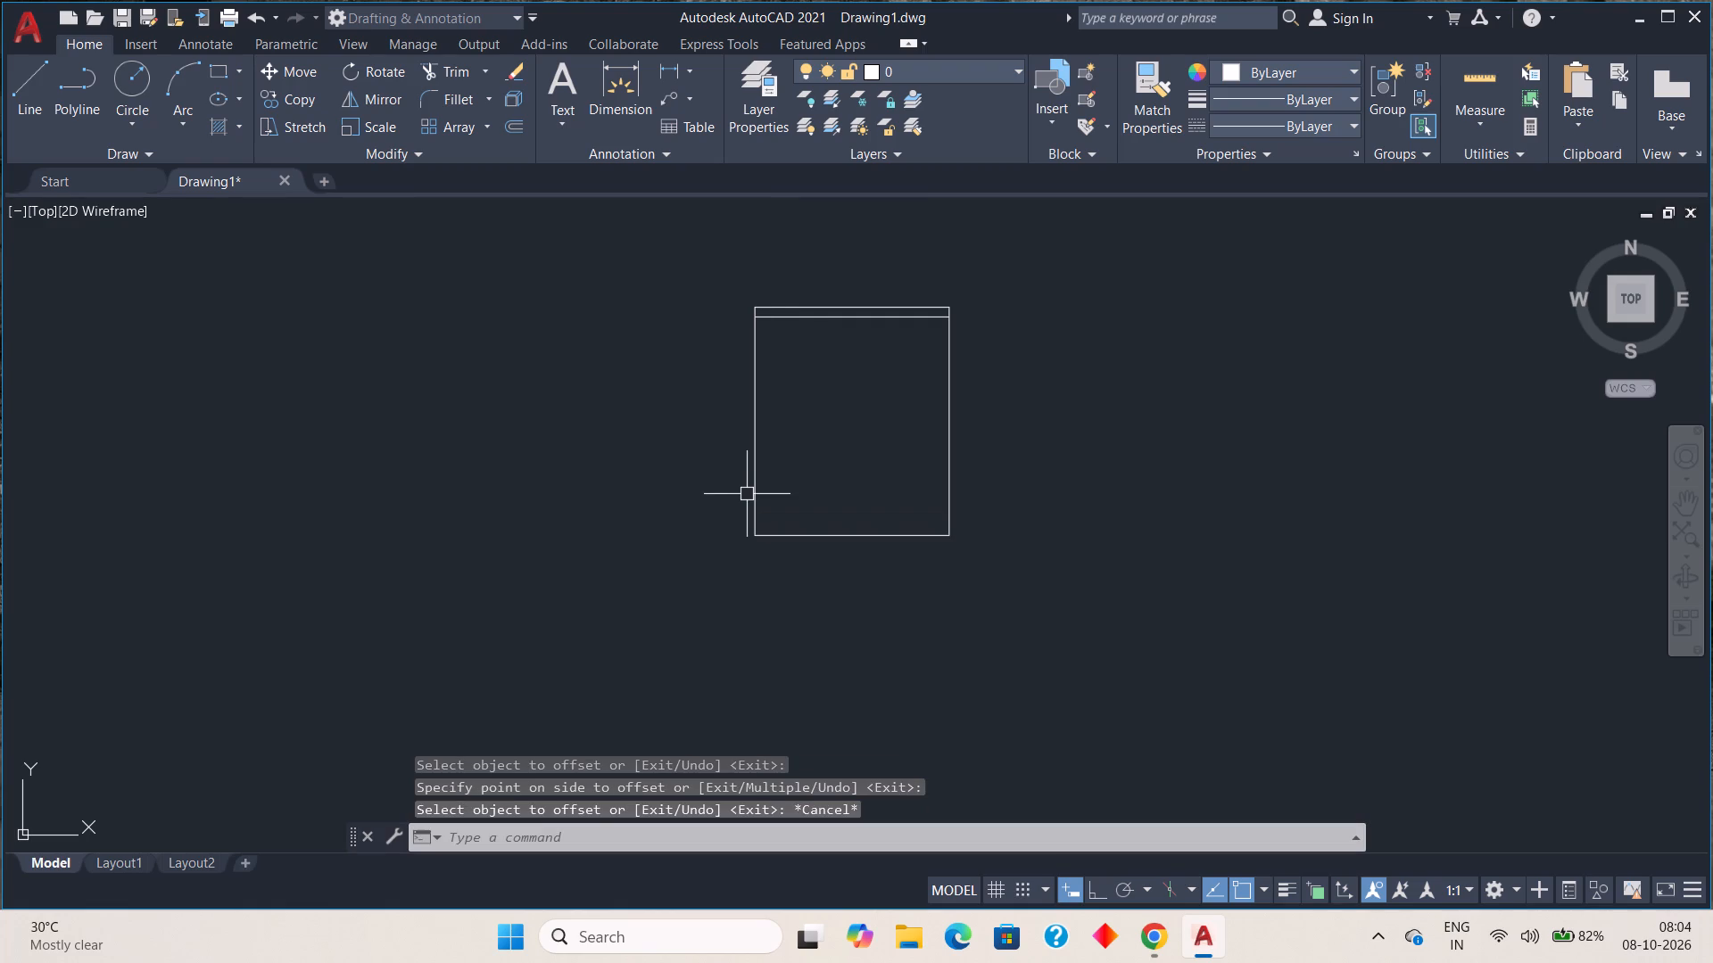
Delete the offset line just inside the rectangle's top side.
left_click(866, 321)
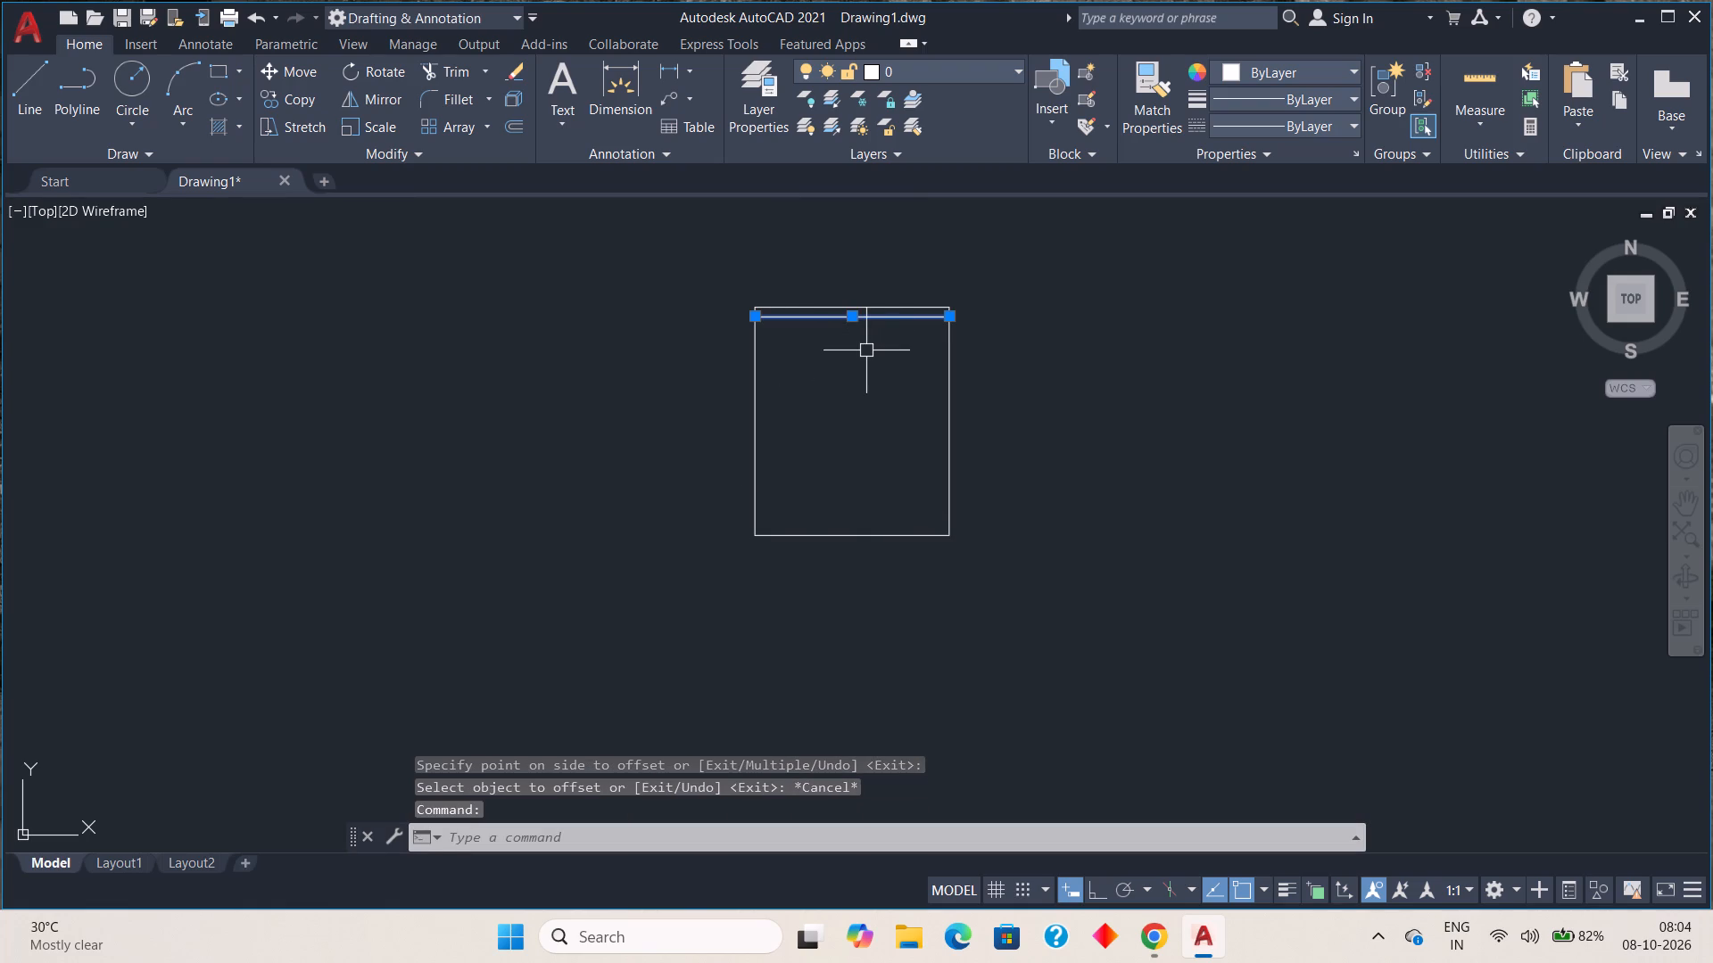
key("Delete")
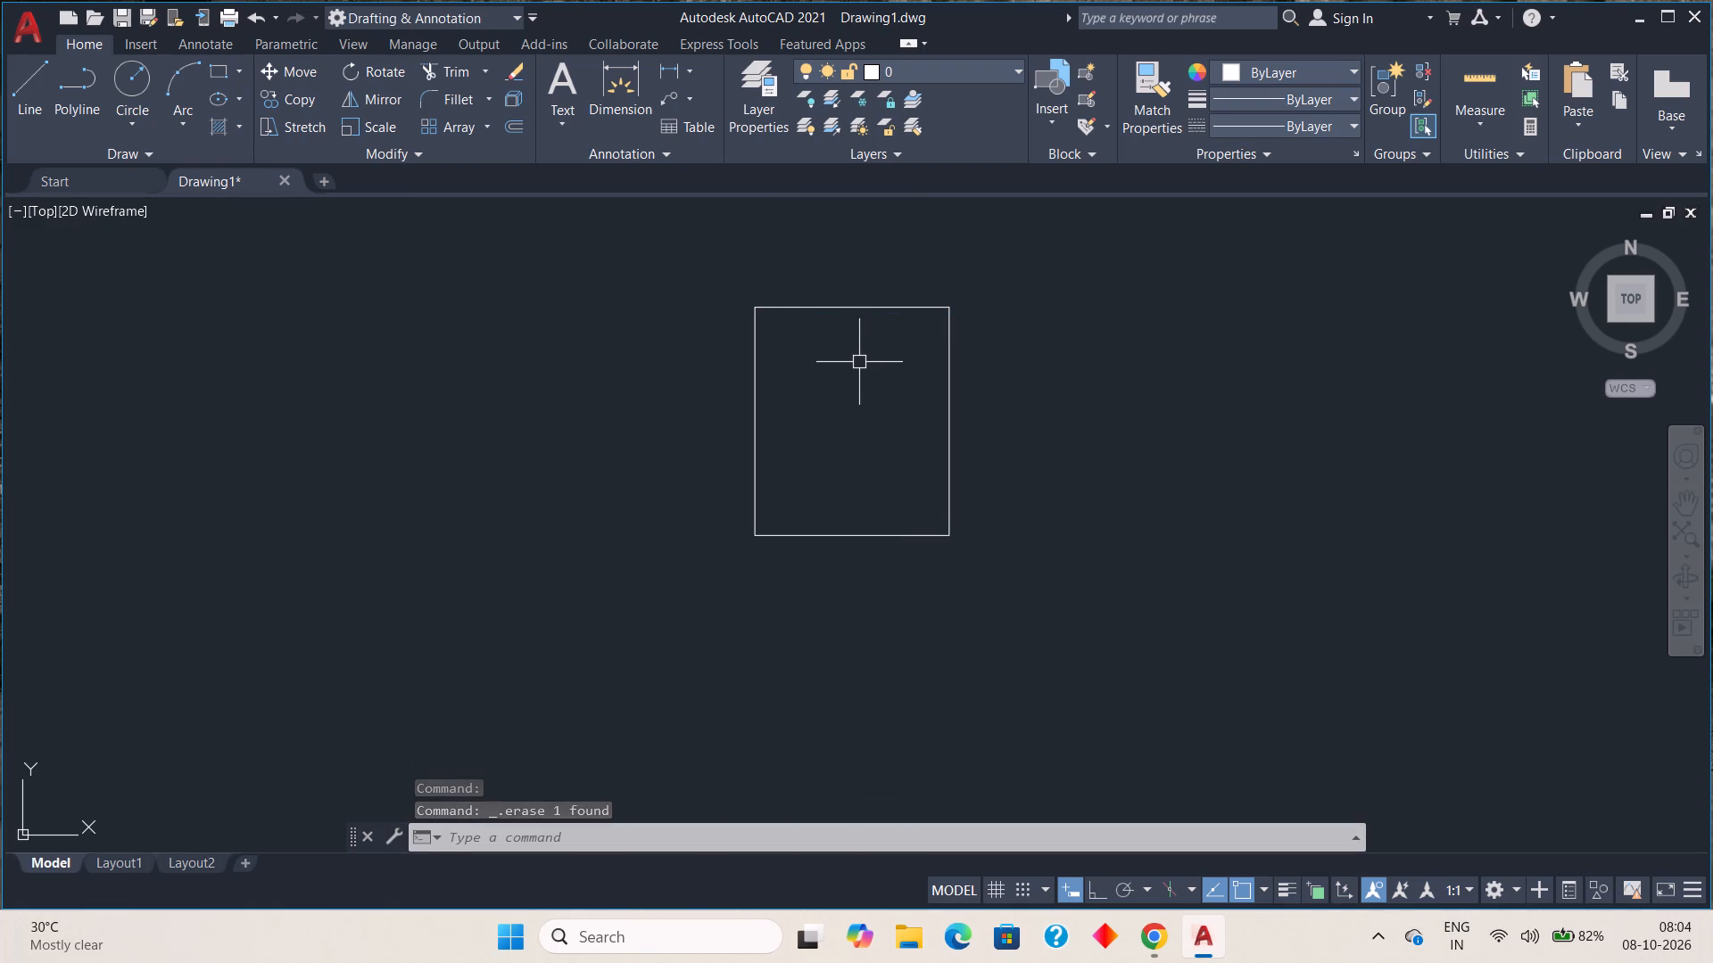
Offset the rectangle's top and left lines 6" outward.
key("o")
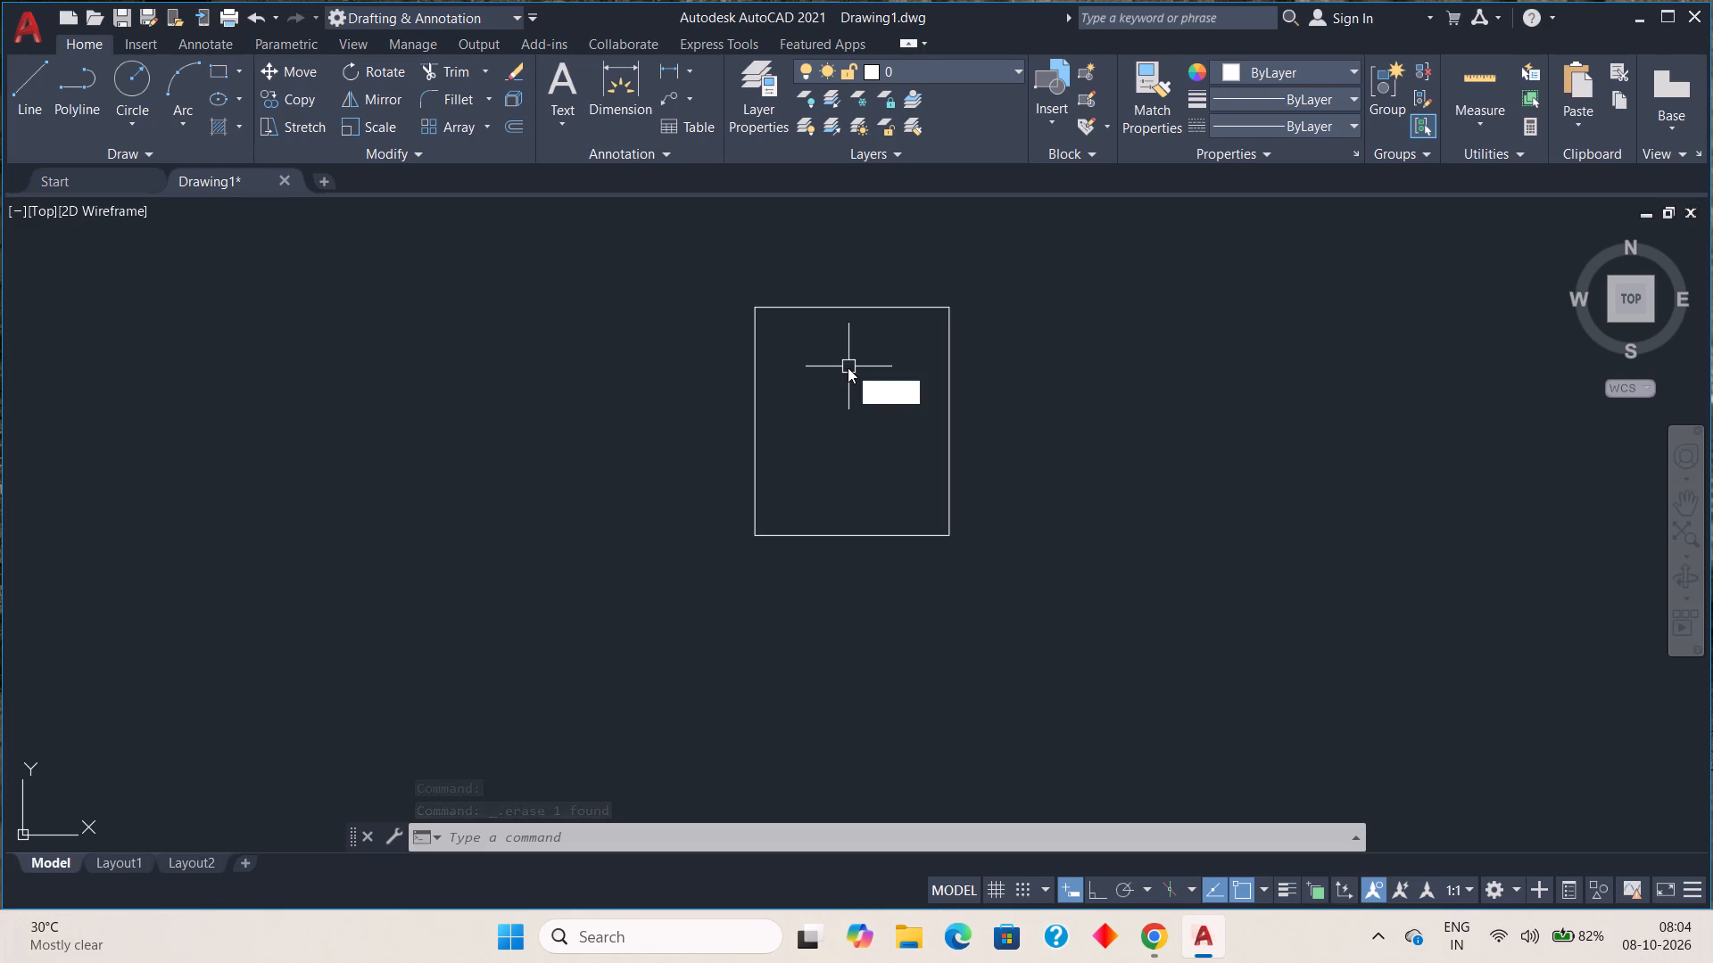
key("Return")
key("space")
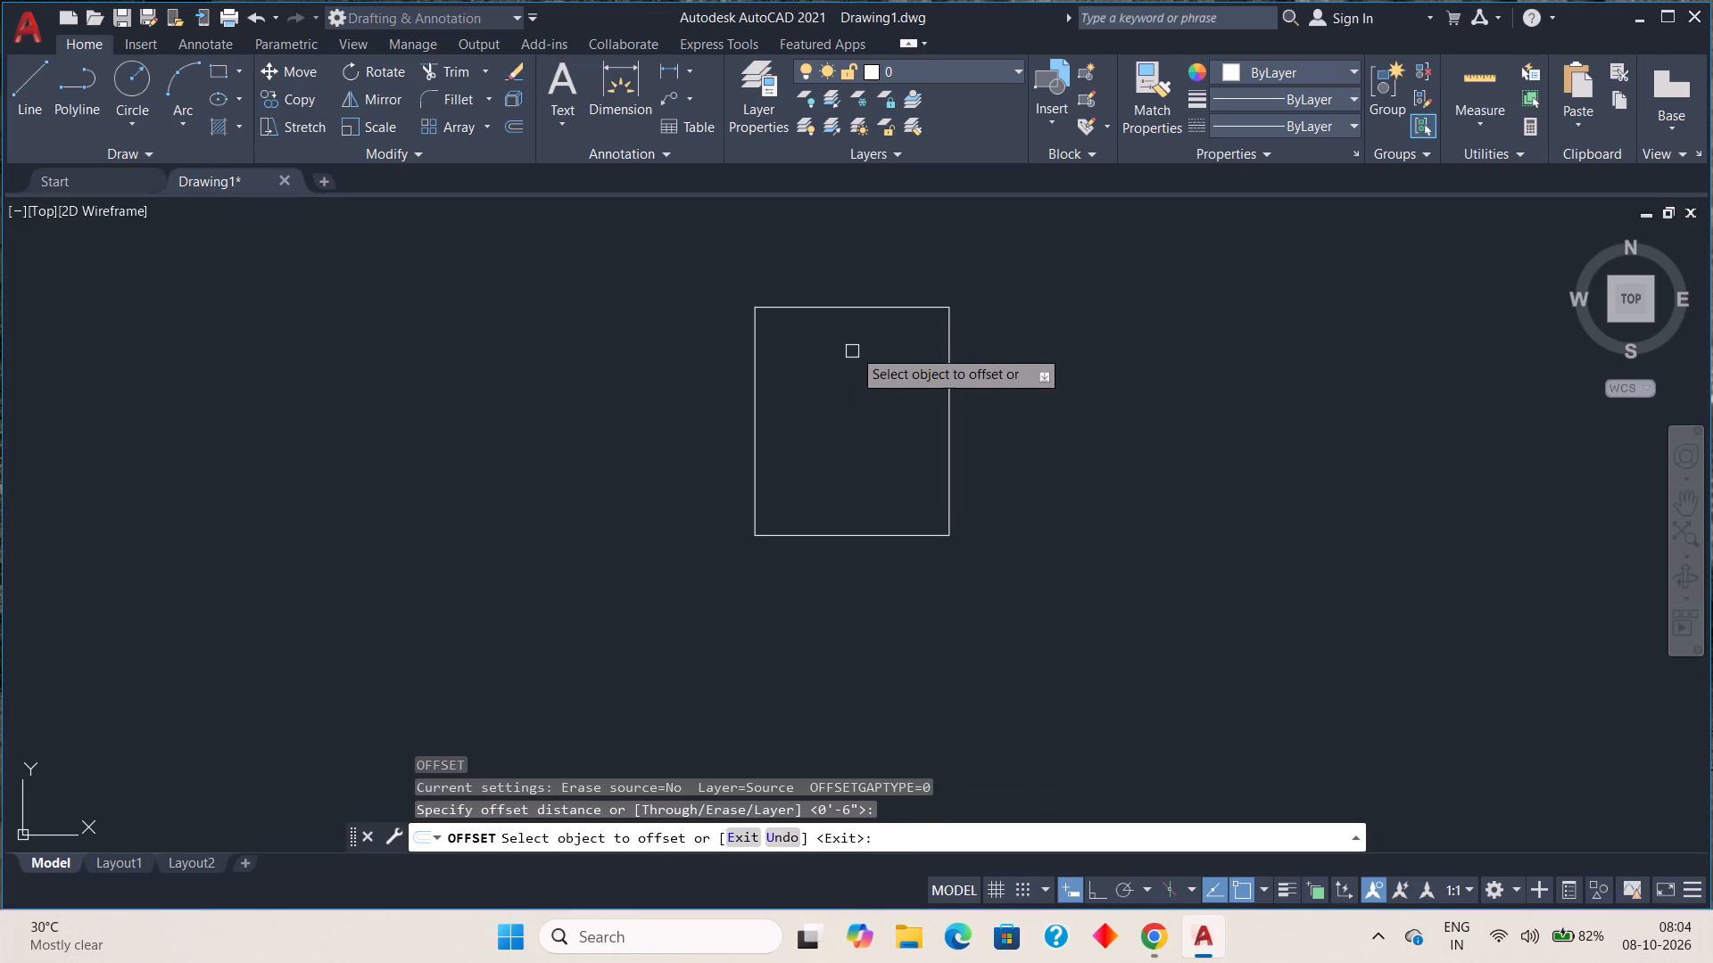
left_click(846, 305)
left_click(840, 238)
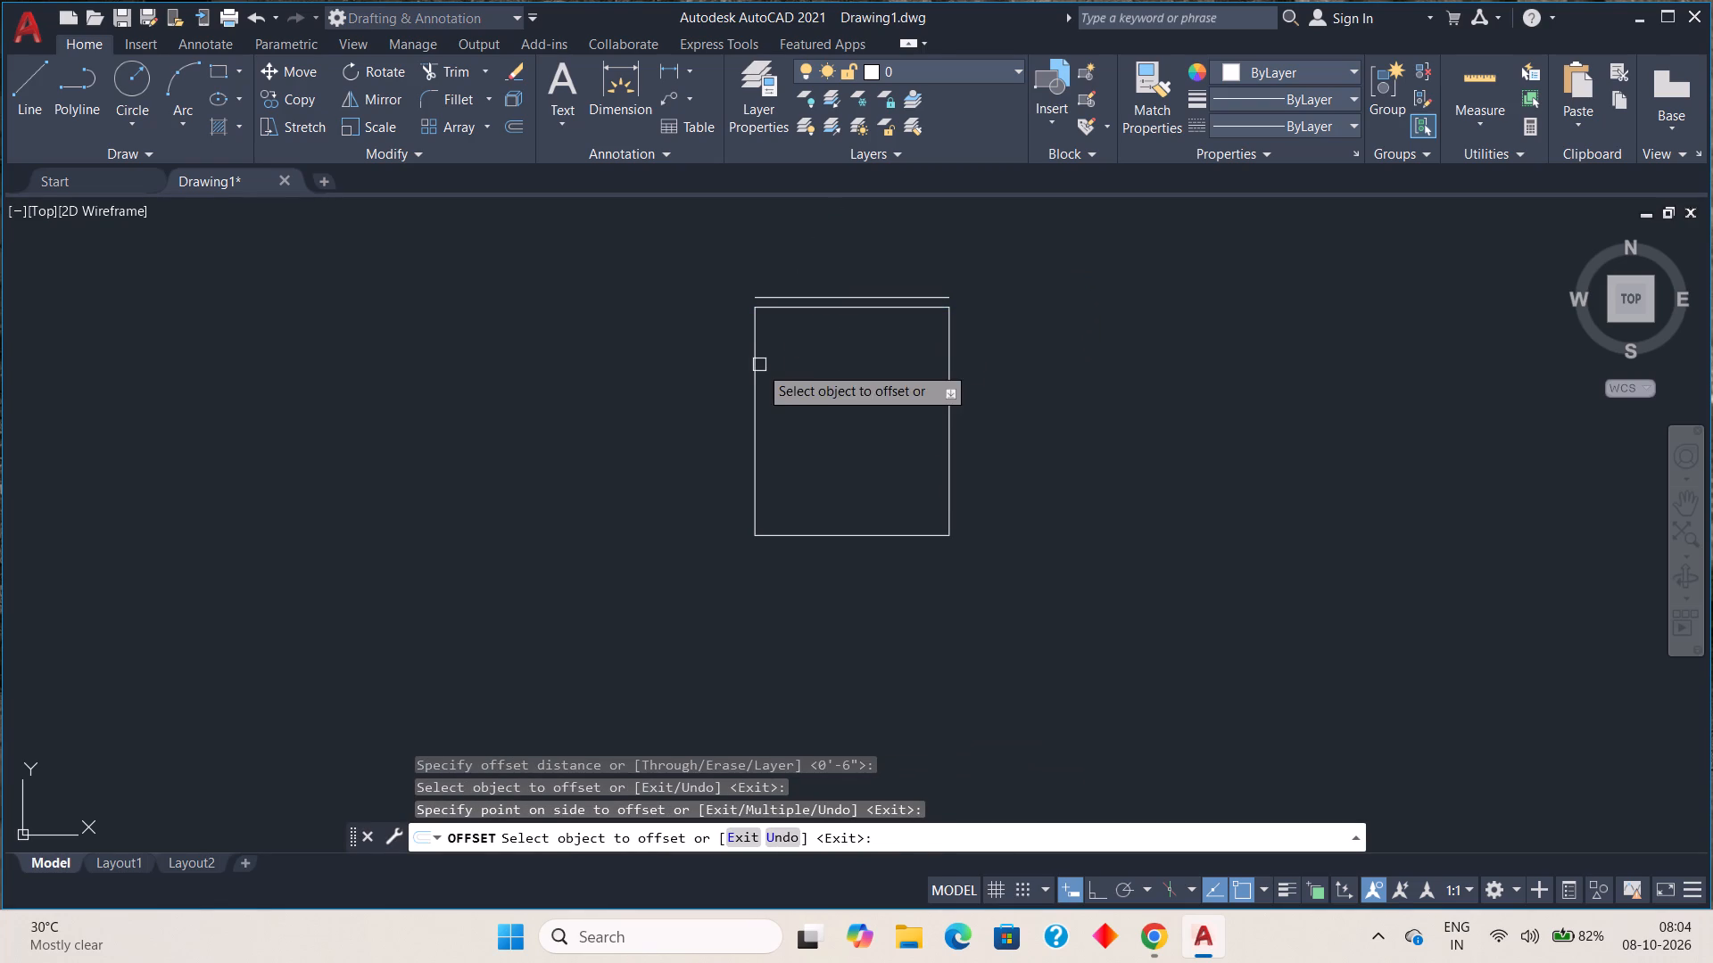
left_click(758, 374)
left_click(719, 380)
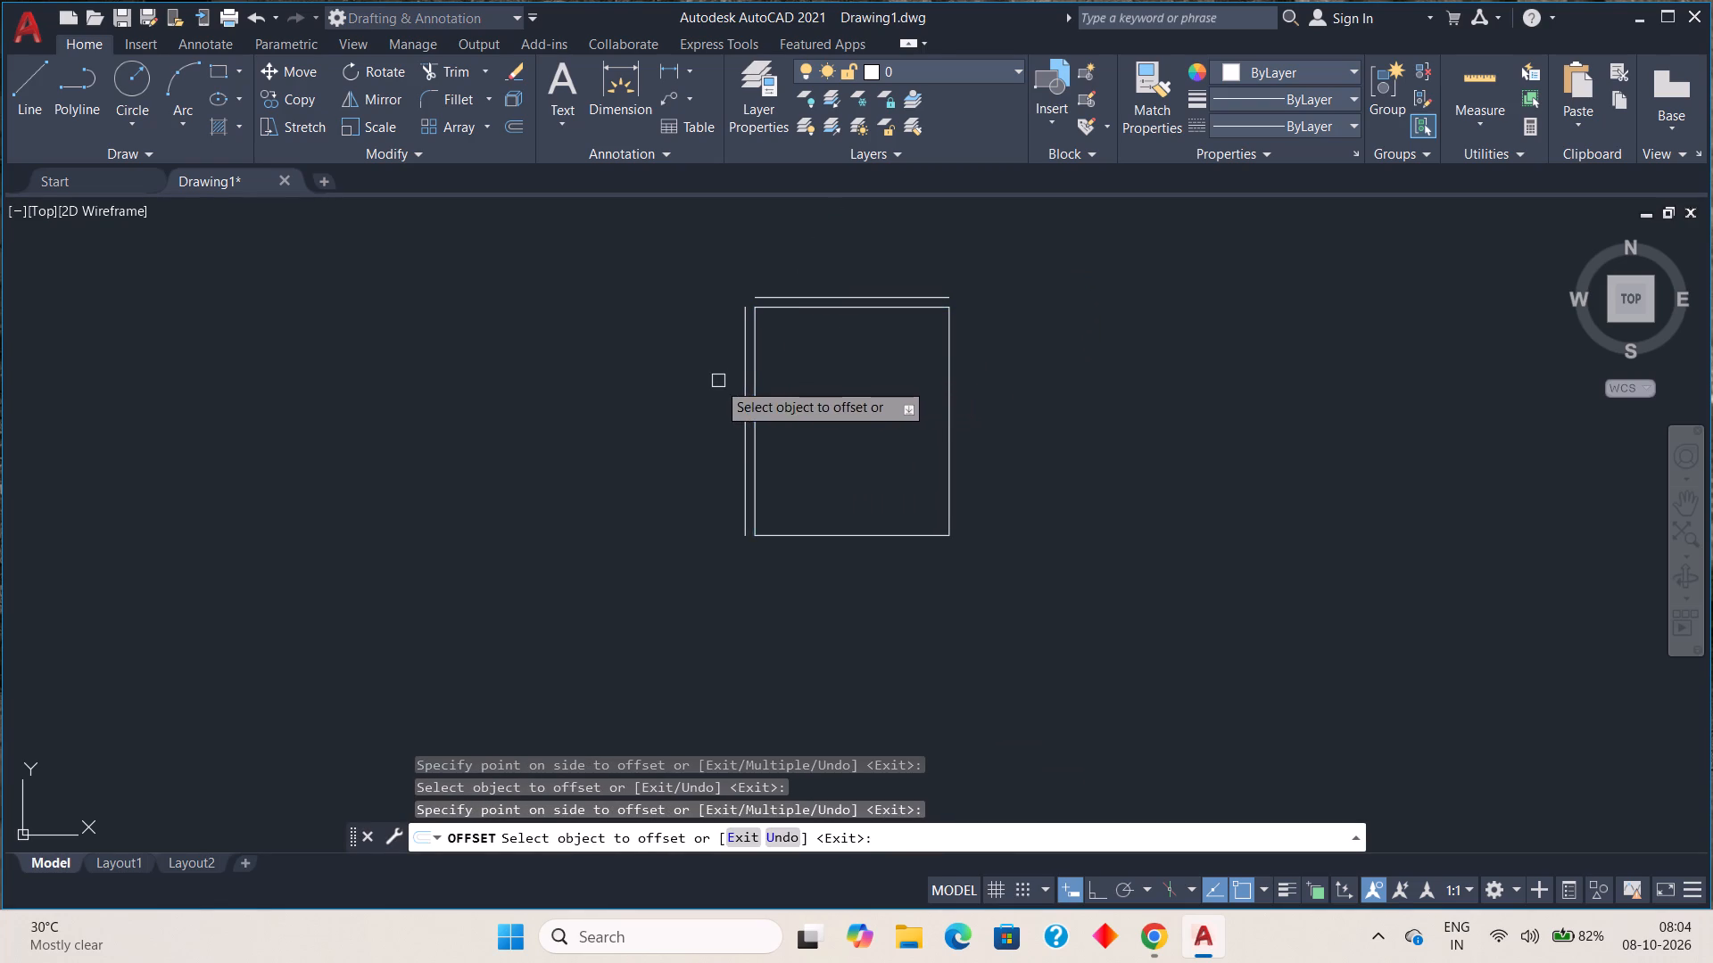
Offset the rectangle's bottom line 4" outward, below the outline.
left_click(823, 535)
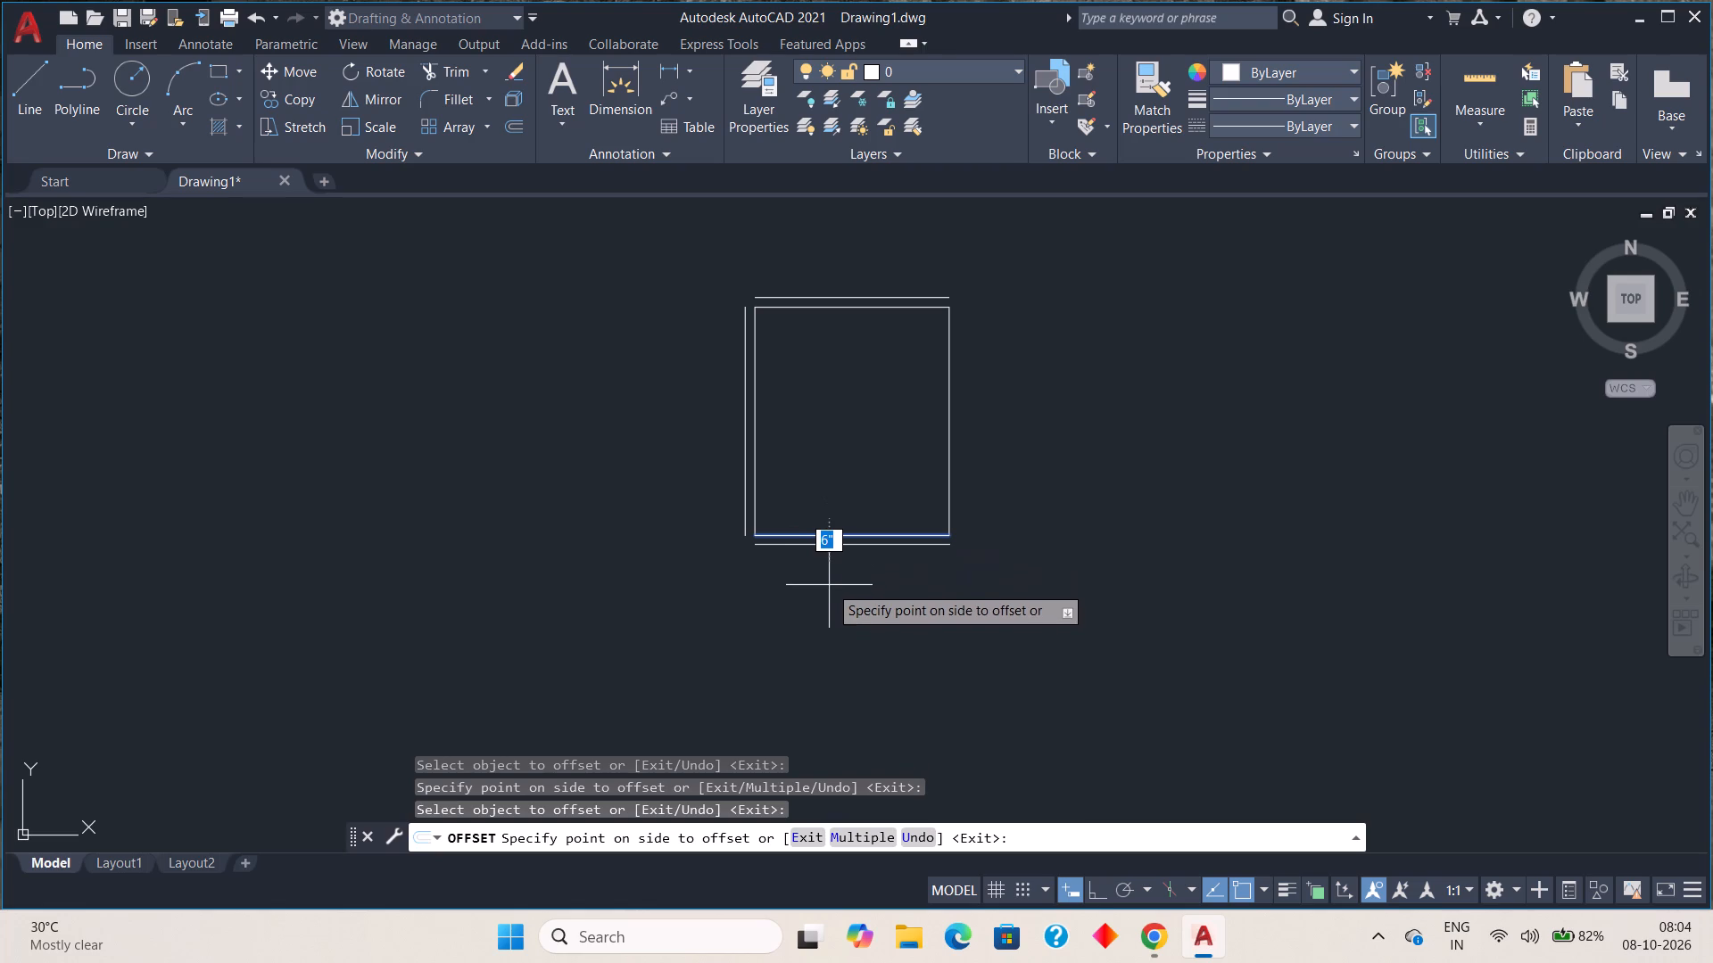
key("4")
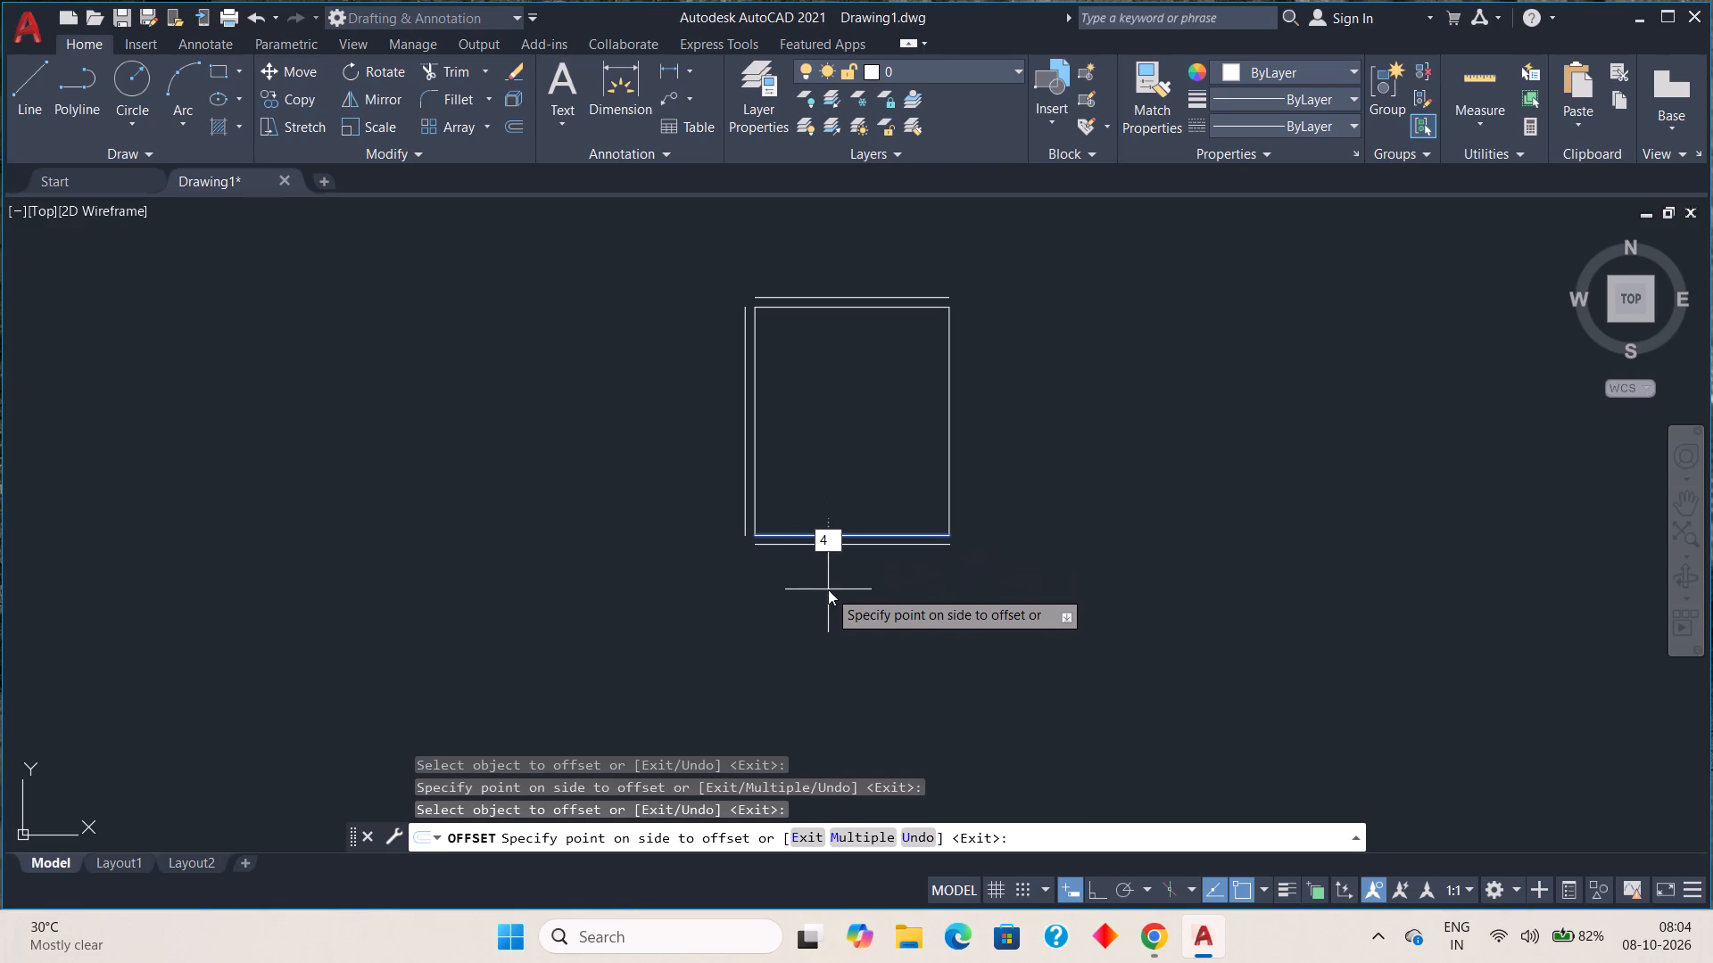
key("shift+quotedbl")
key("space")
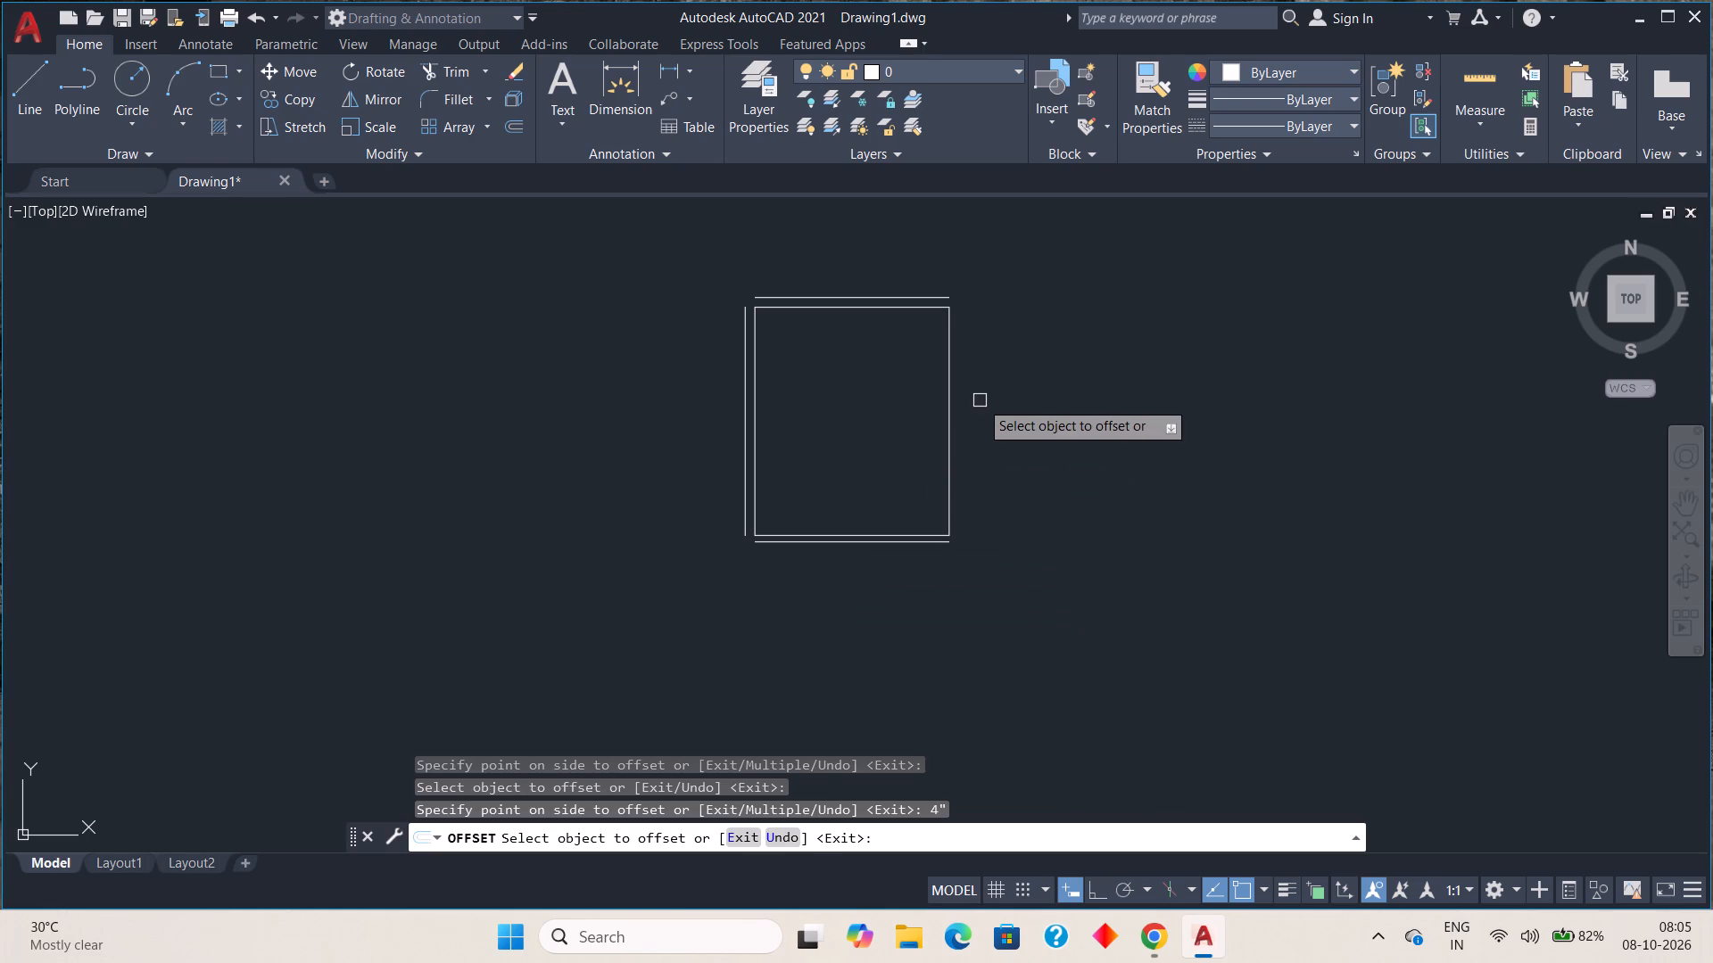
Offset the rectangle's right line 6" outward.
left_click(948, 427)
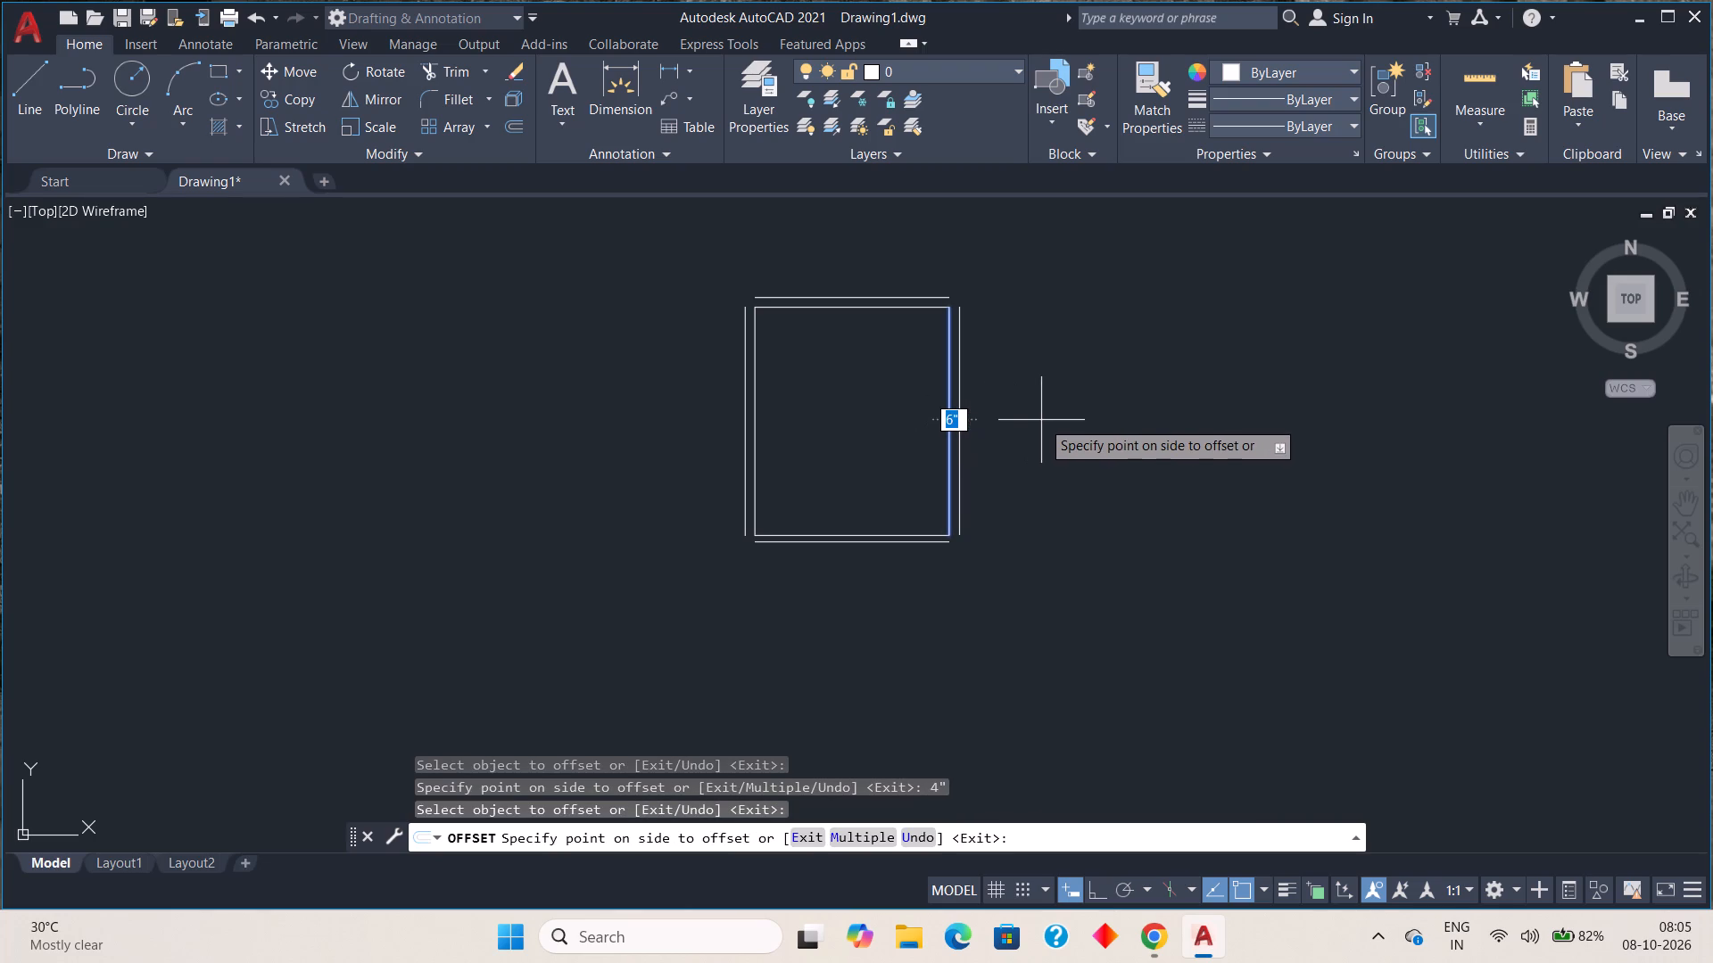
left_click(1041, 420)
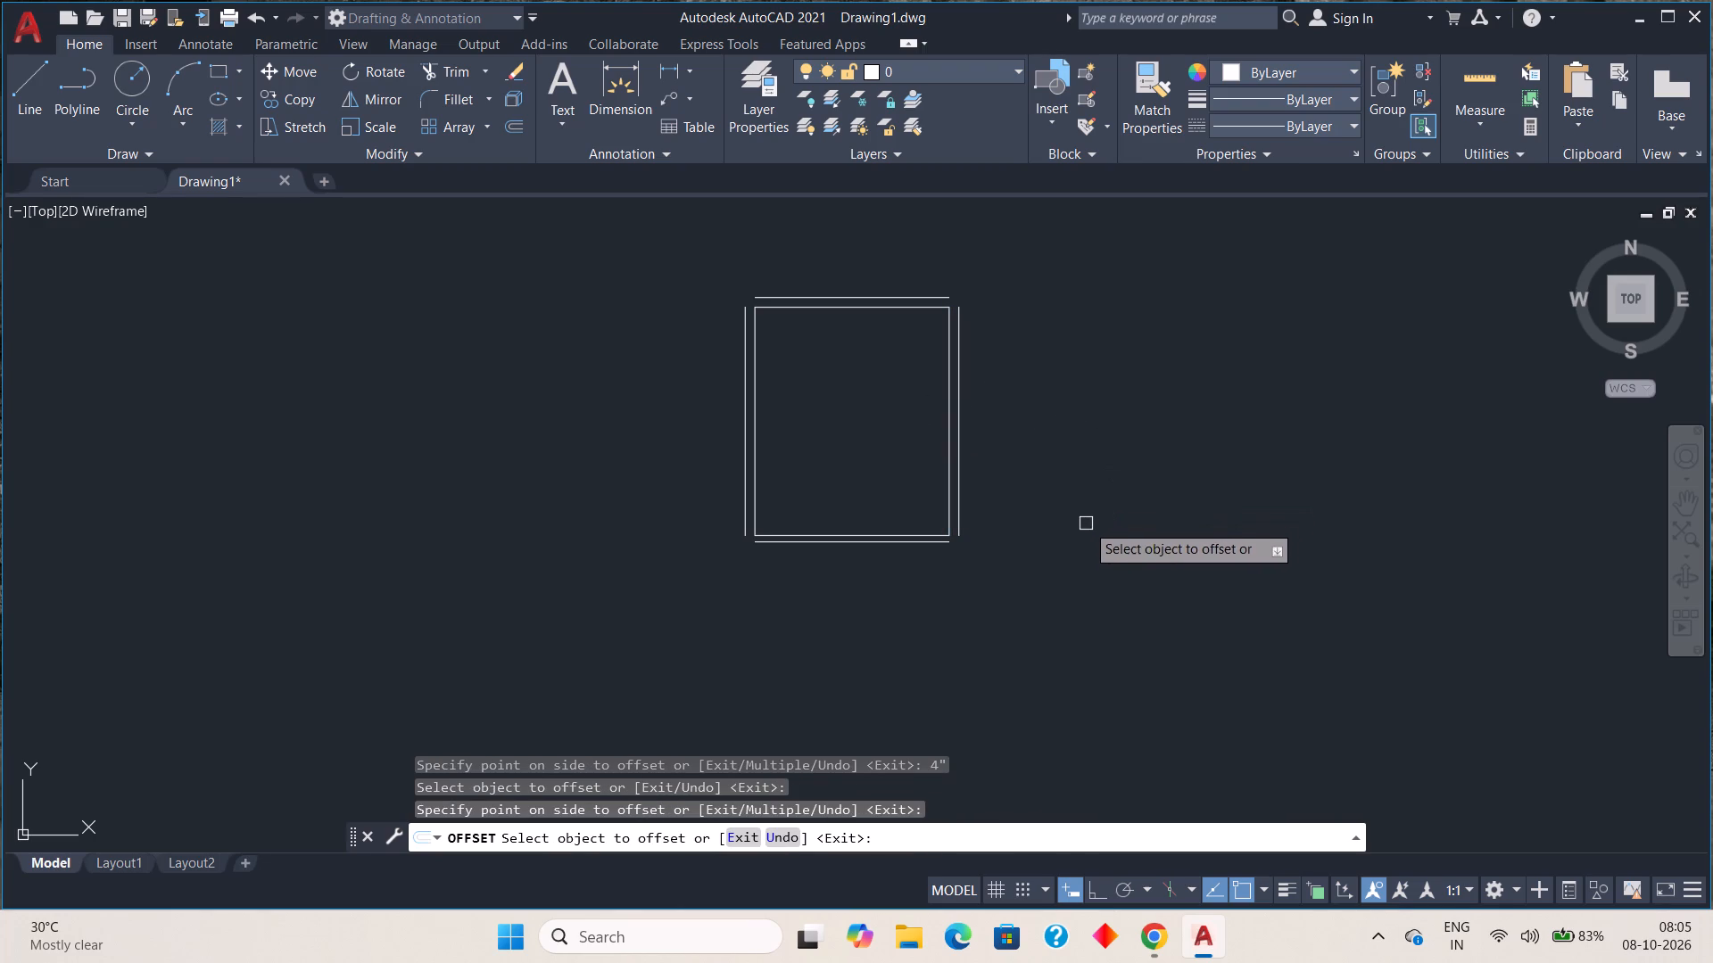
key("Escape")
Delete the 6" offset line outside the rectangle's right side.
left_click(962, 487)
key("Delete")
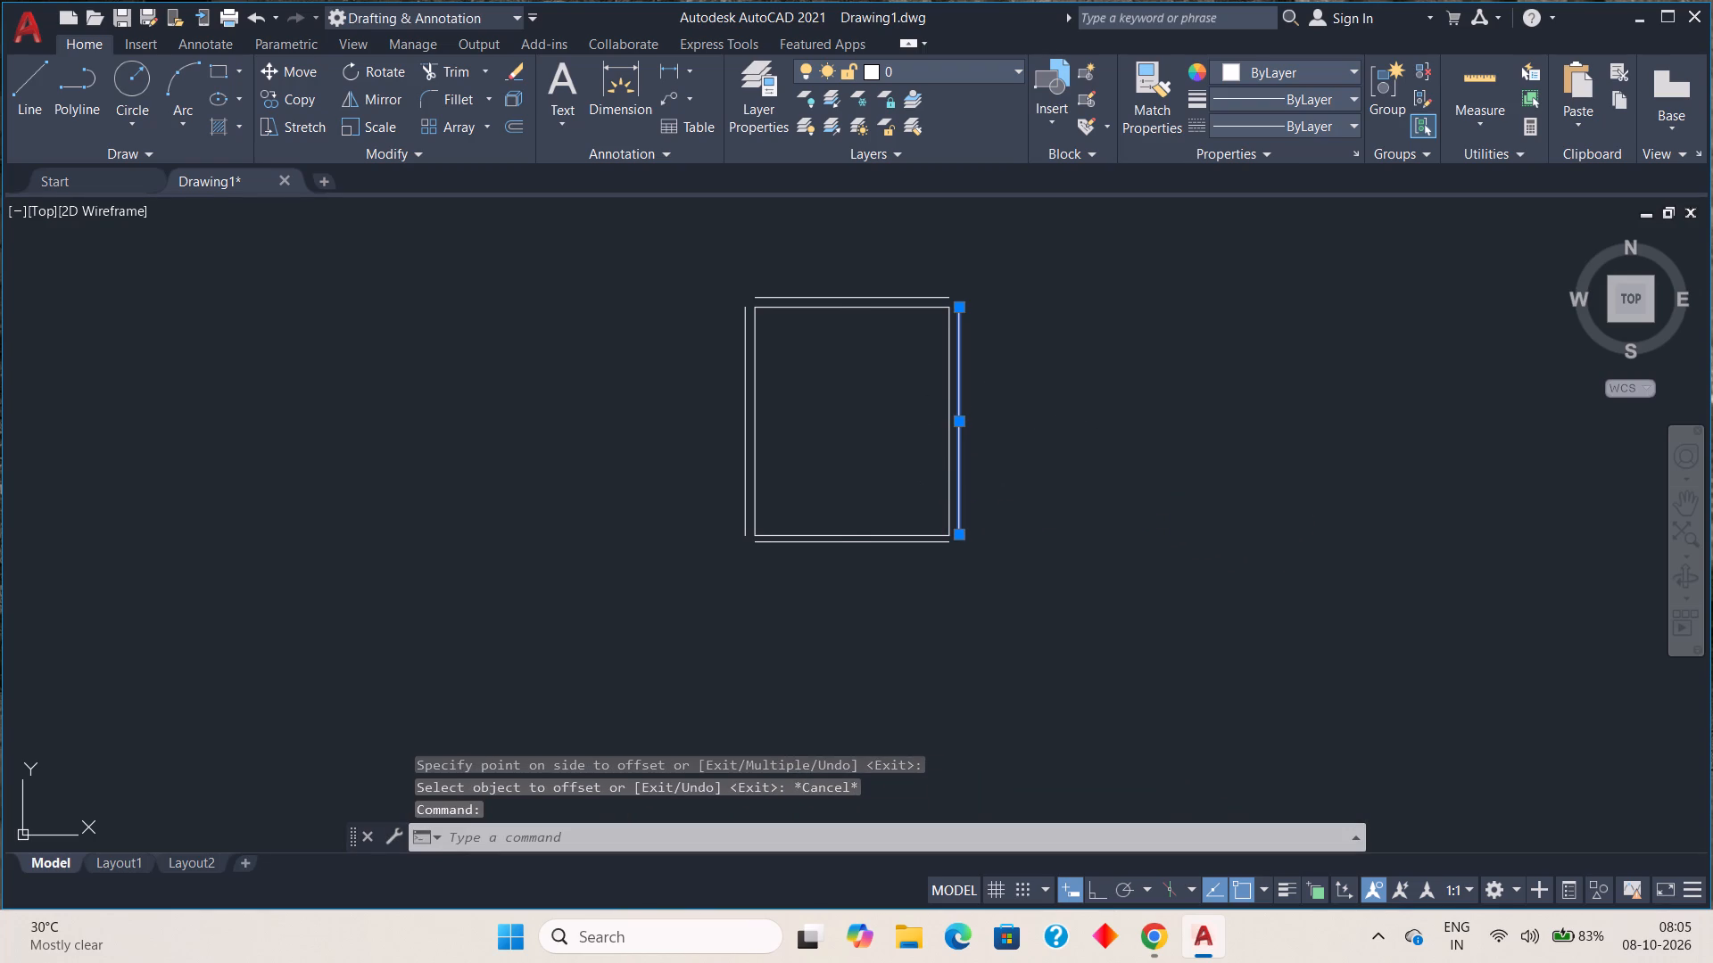
Offset the rectangle's right line 4" outward with a new Offset distance.
key("o")
key("Return")
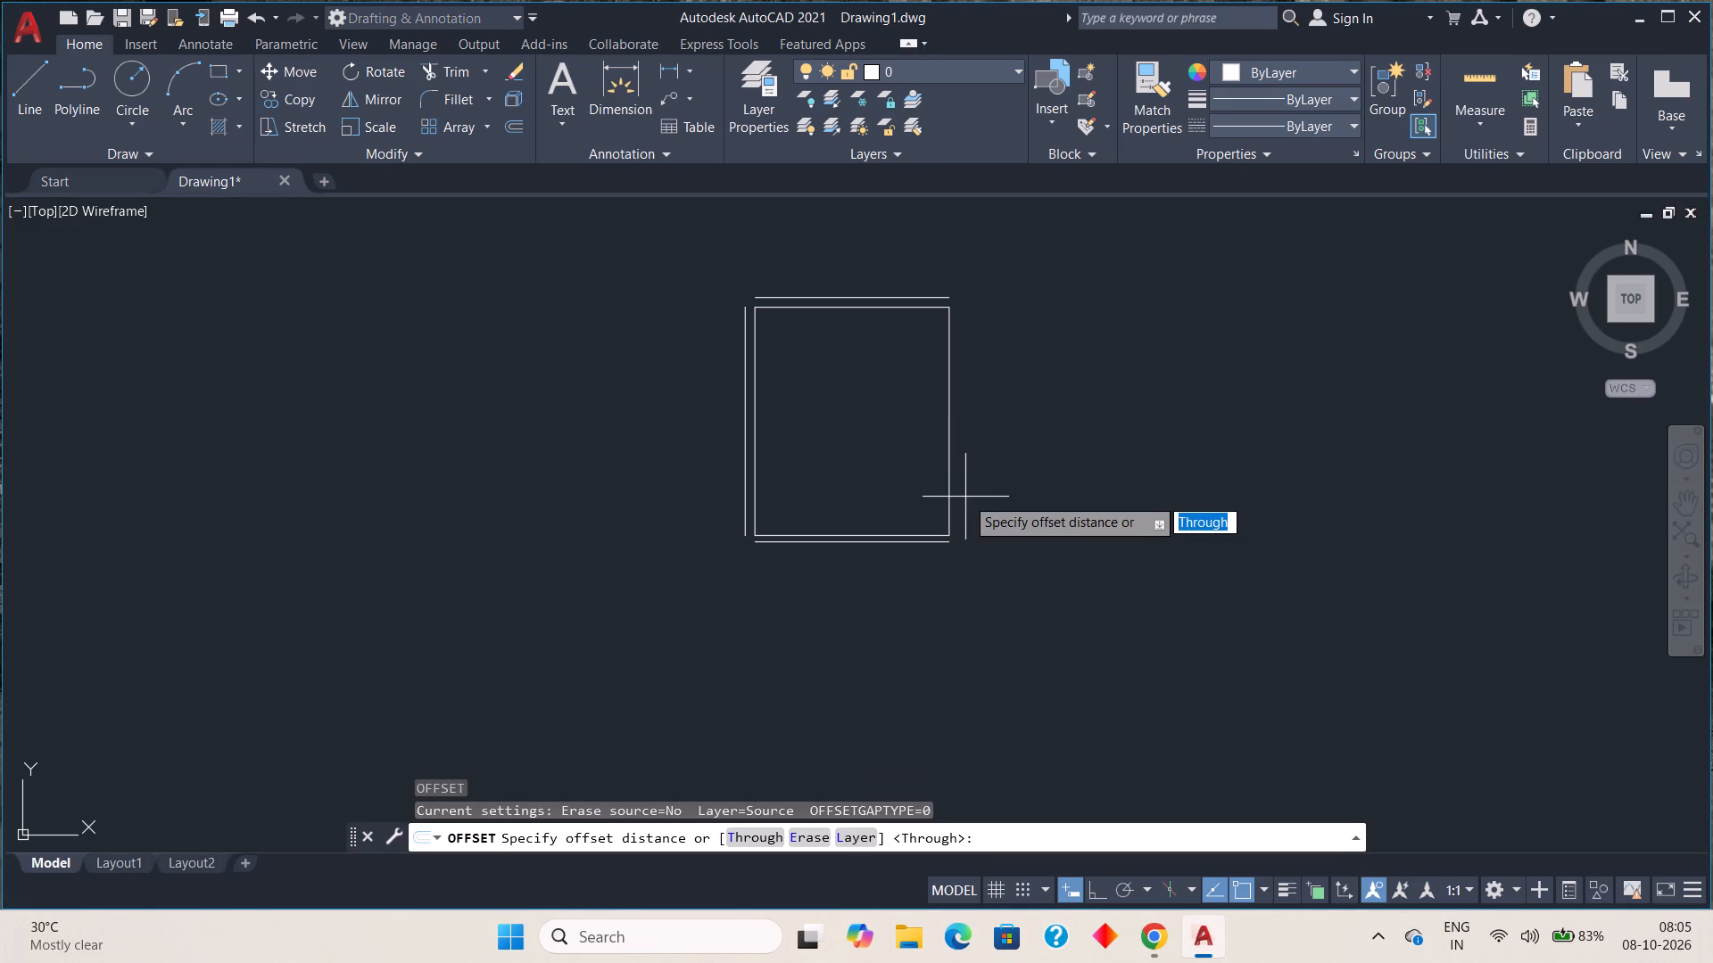
key("4")
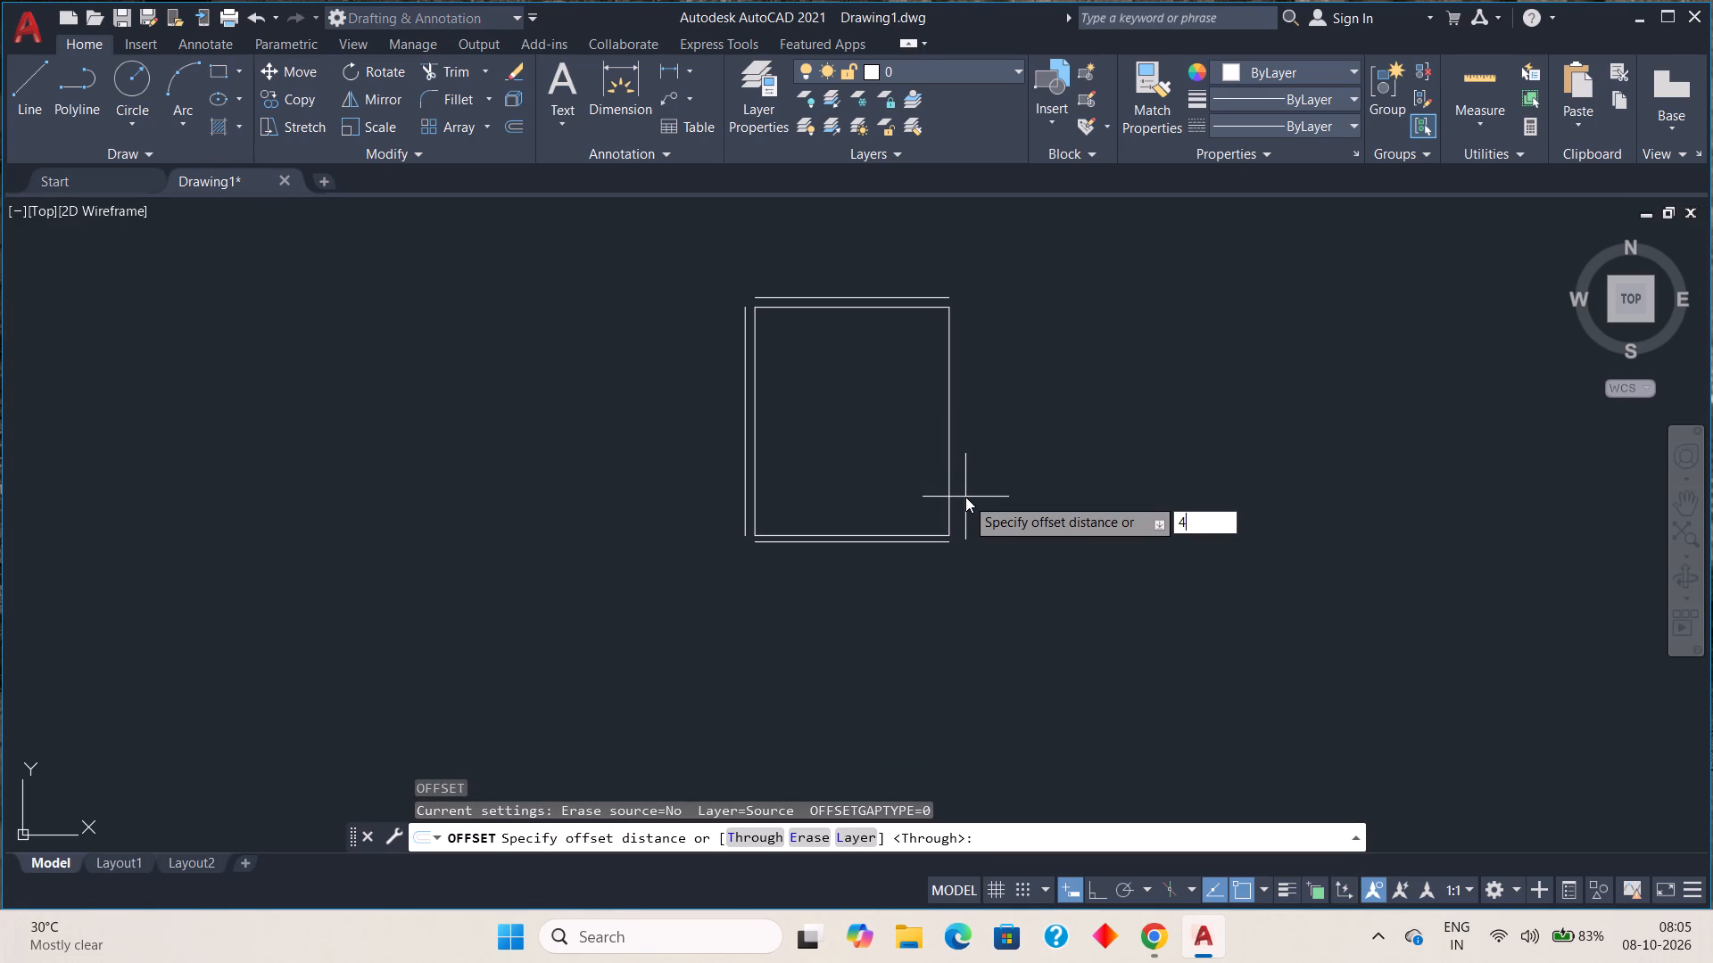
key("shift+quotedbl")
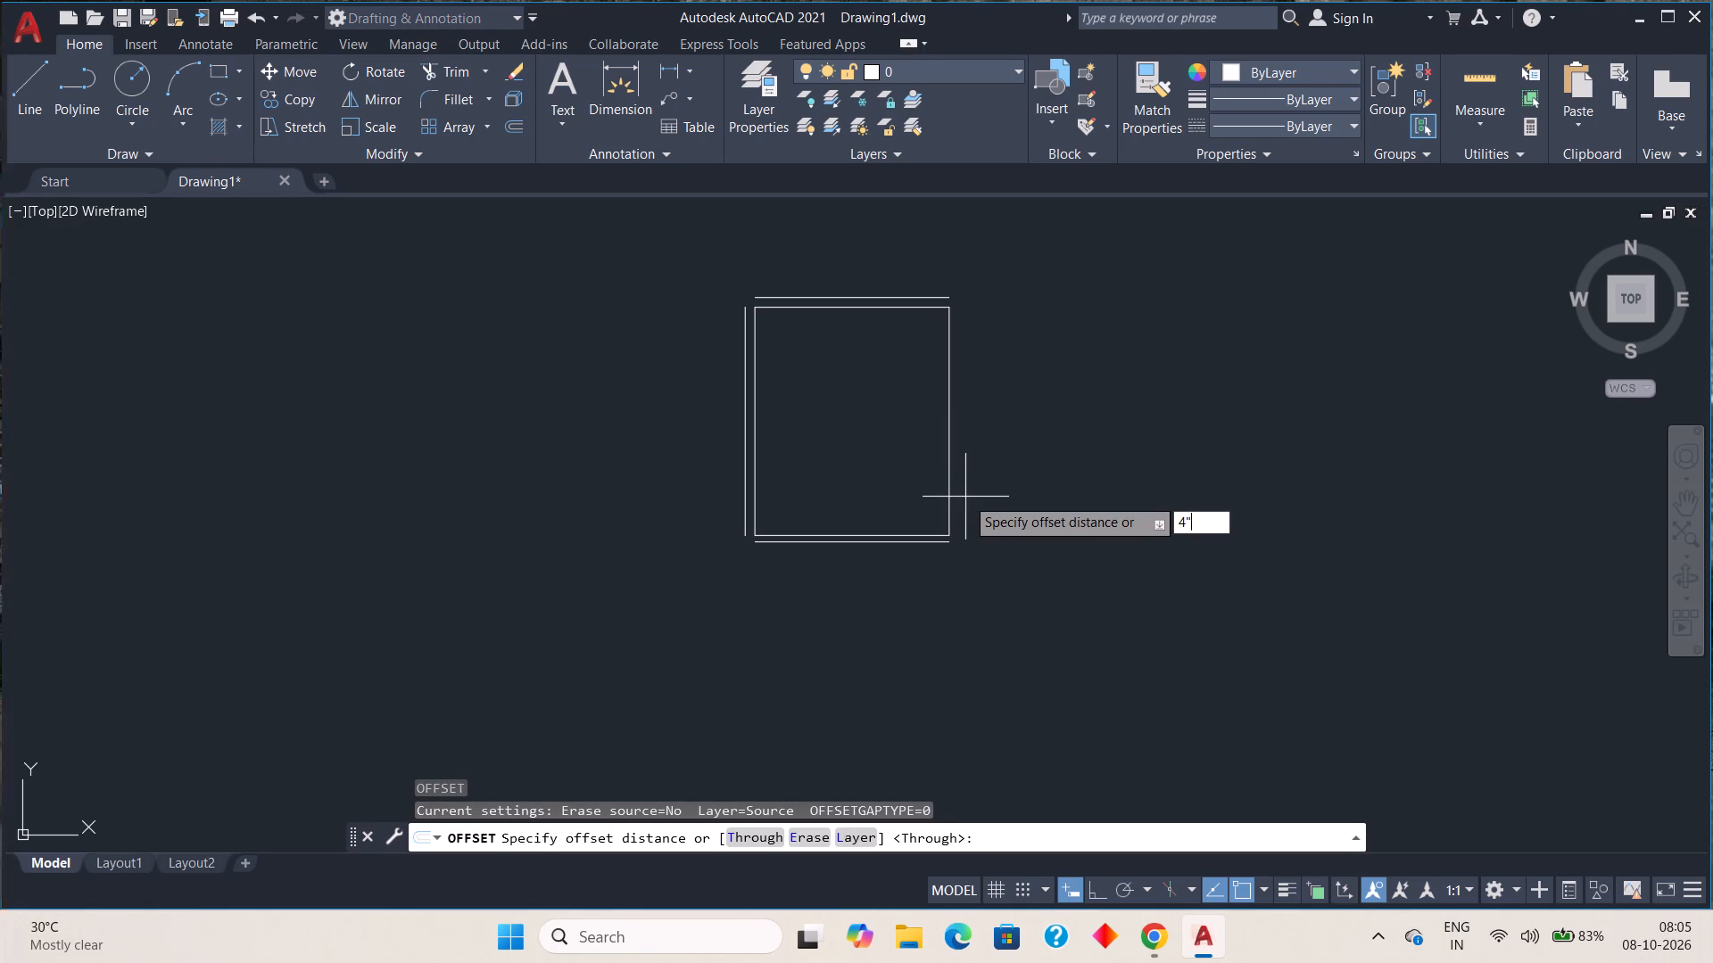
key("space")
left_click(945, 477)
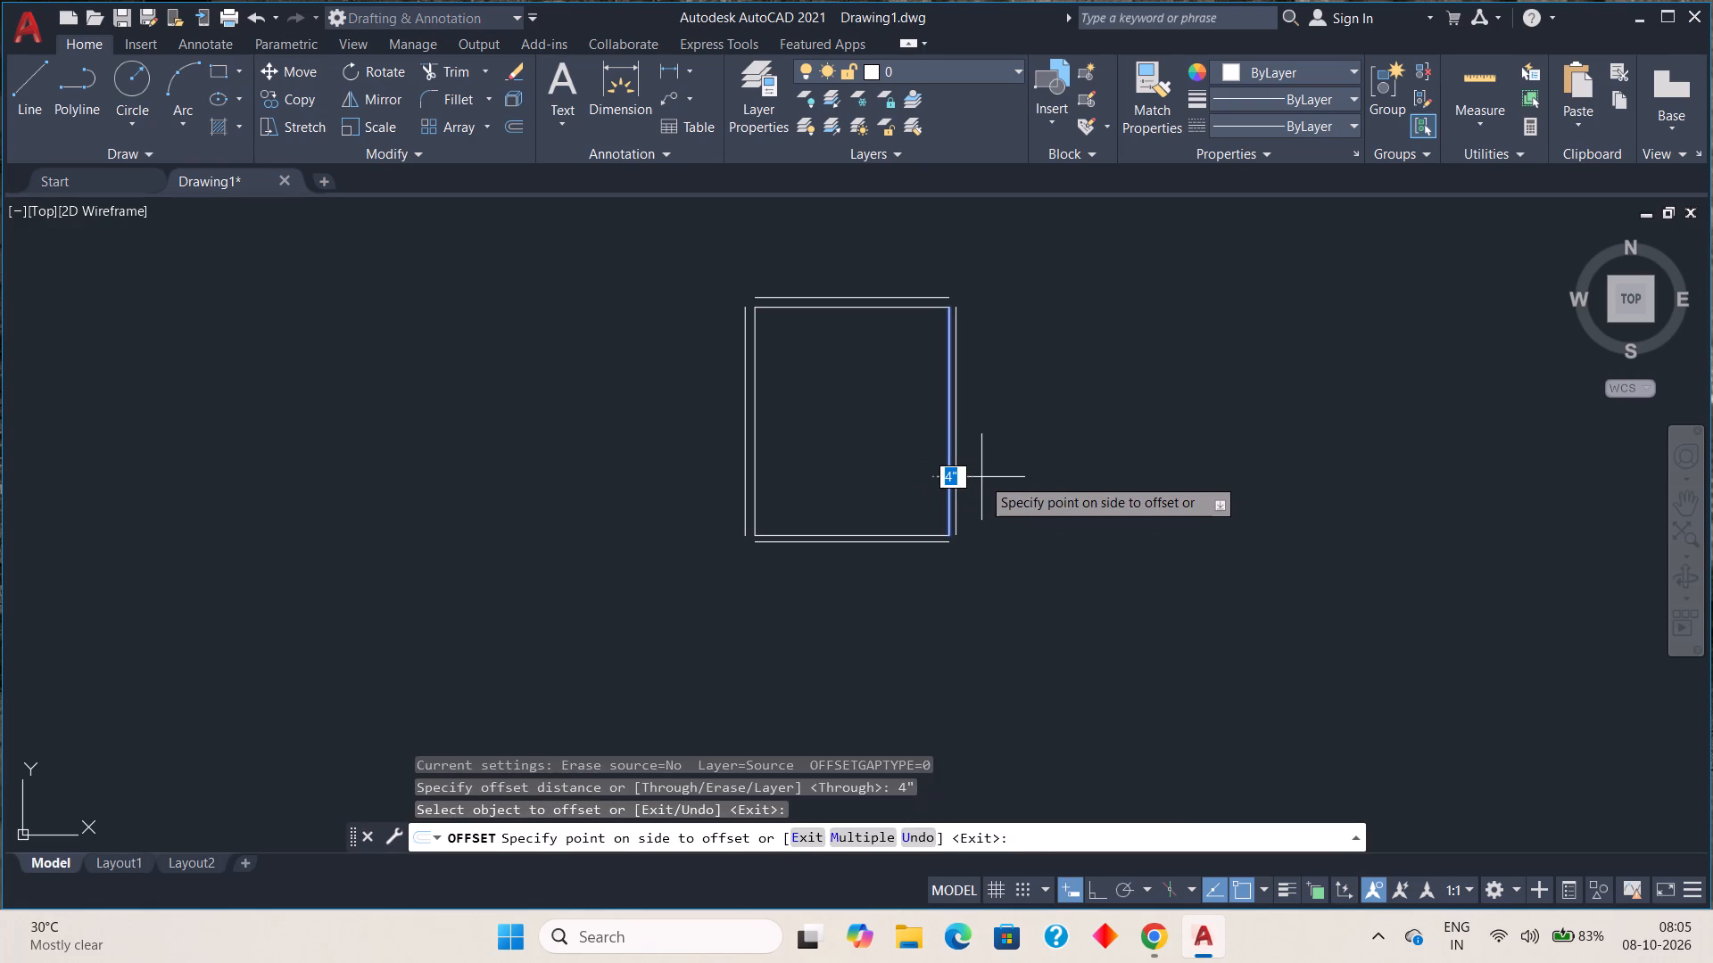
left_click(993, 477)
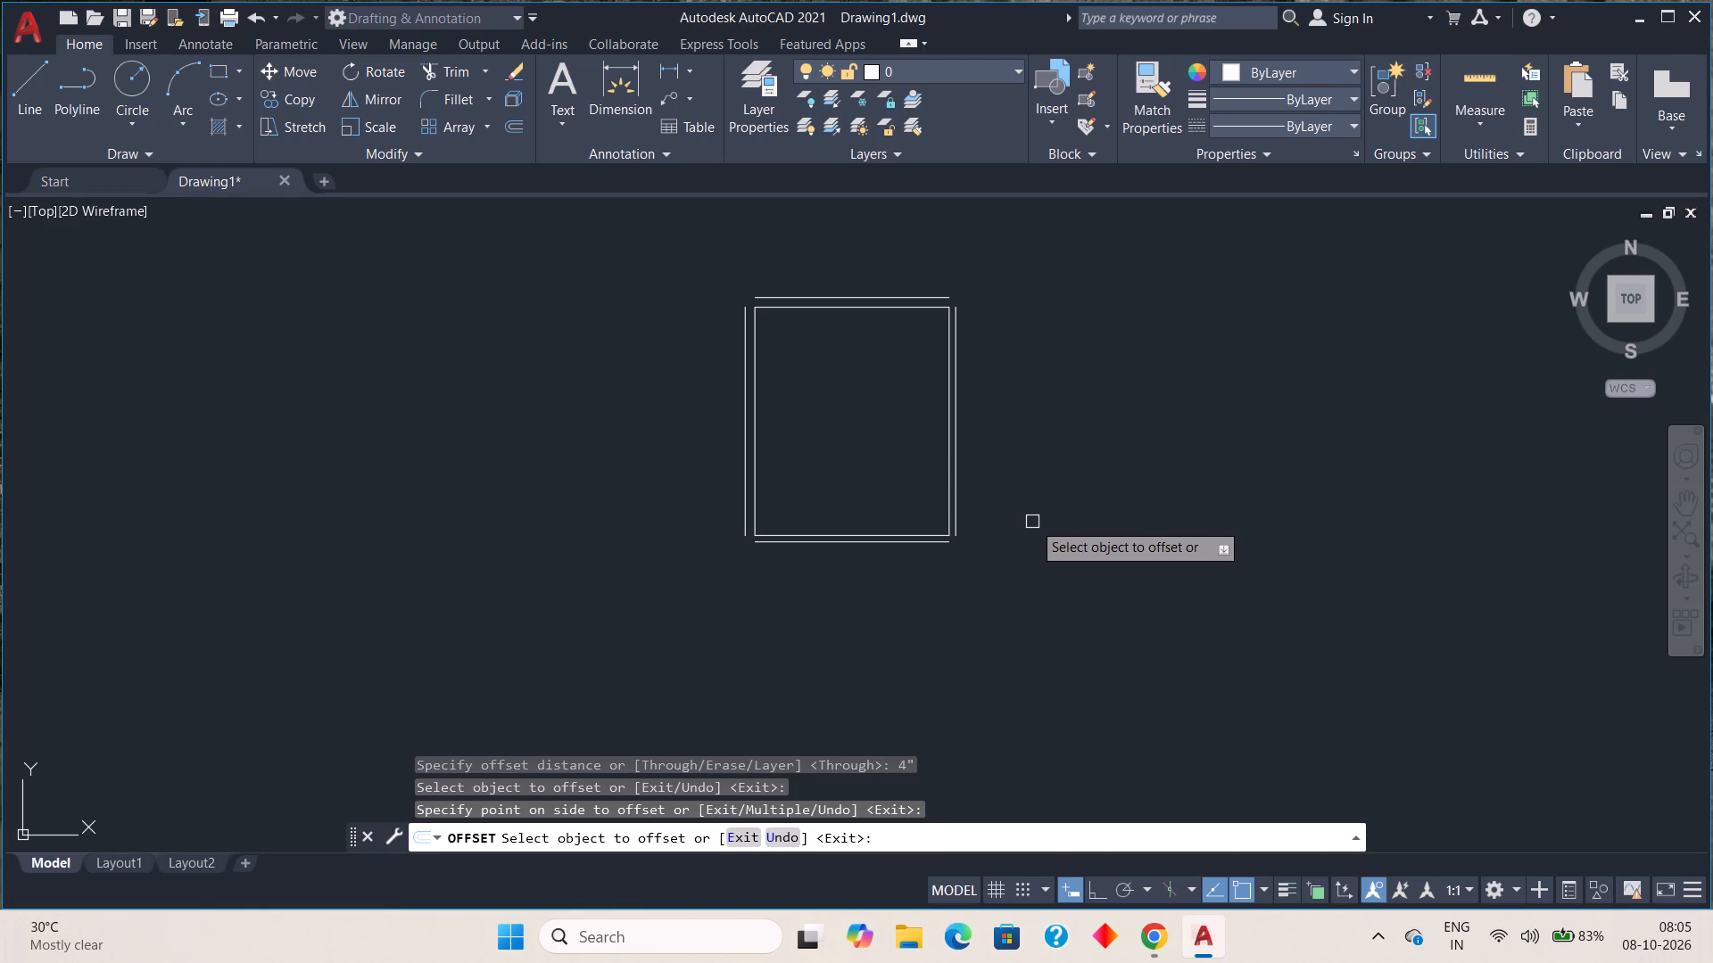
key("Escape")
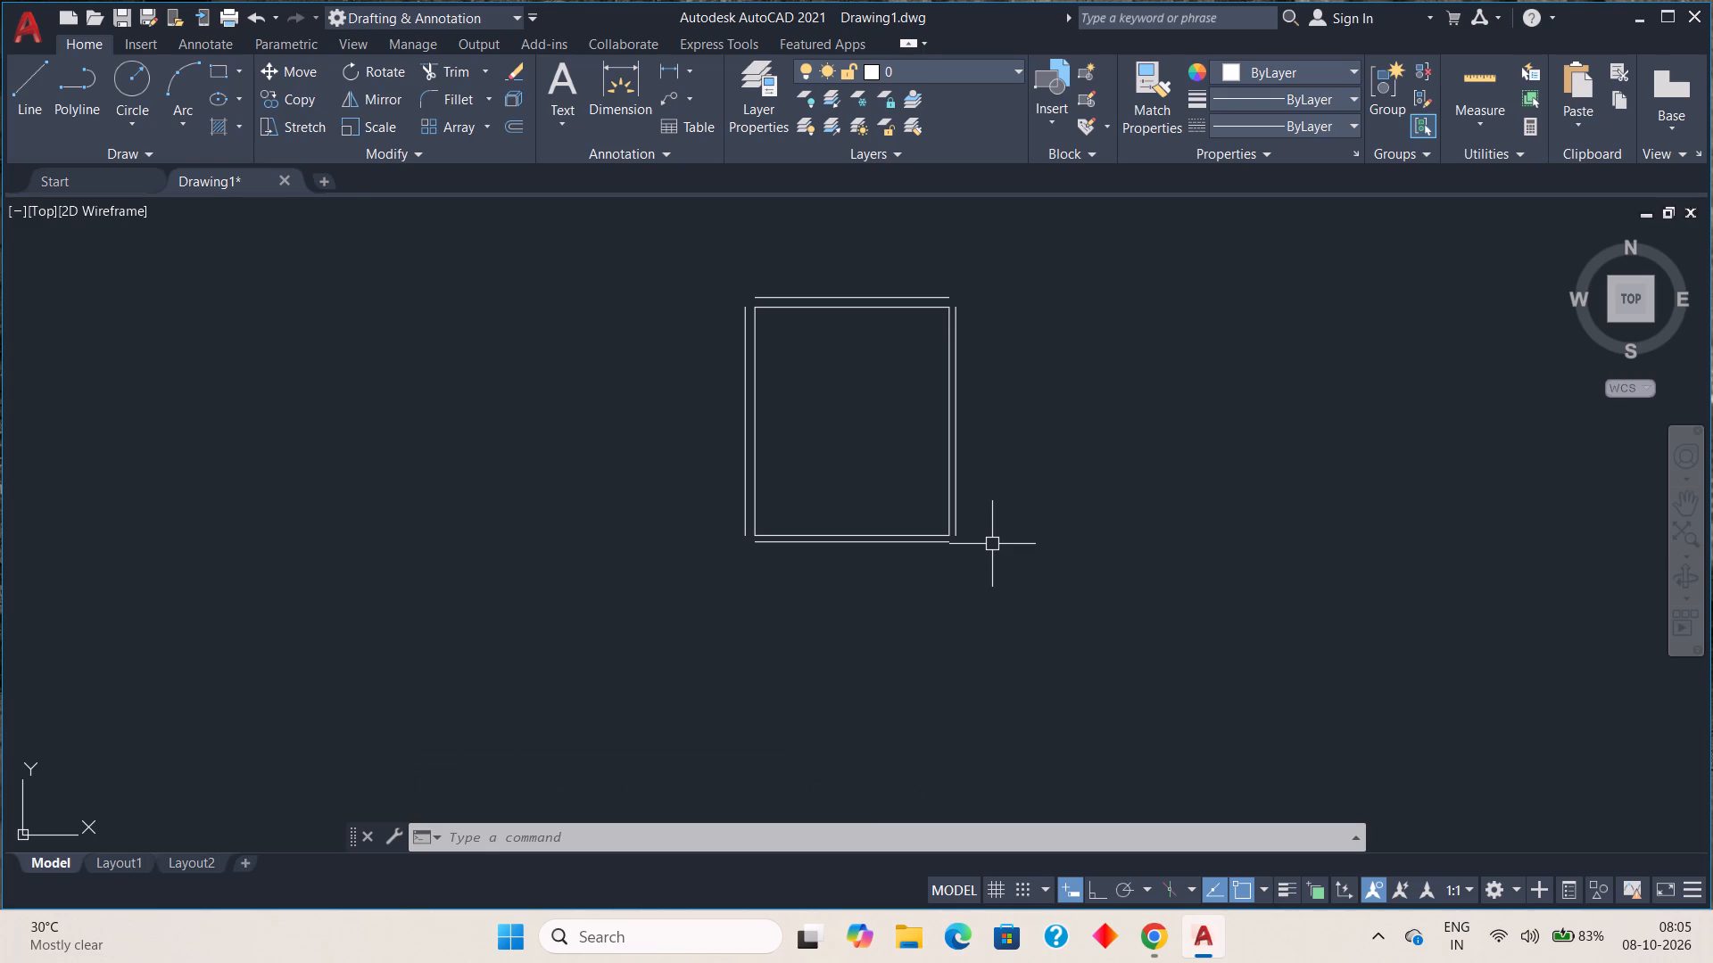
Offset the outer line of the right wall 4' to the right, away from the room.
scroll(996, 537, "up", 2)
scroll(994, 535, "down", 1)
middle_click_drag(977, 519, 955, 657)
scroll(953, 659, "up", 1)
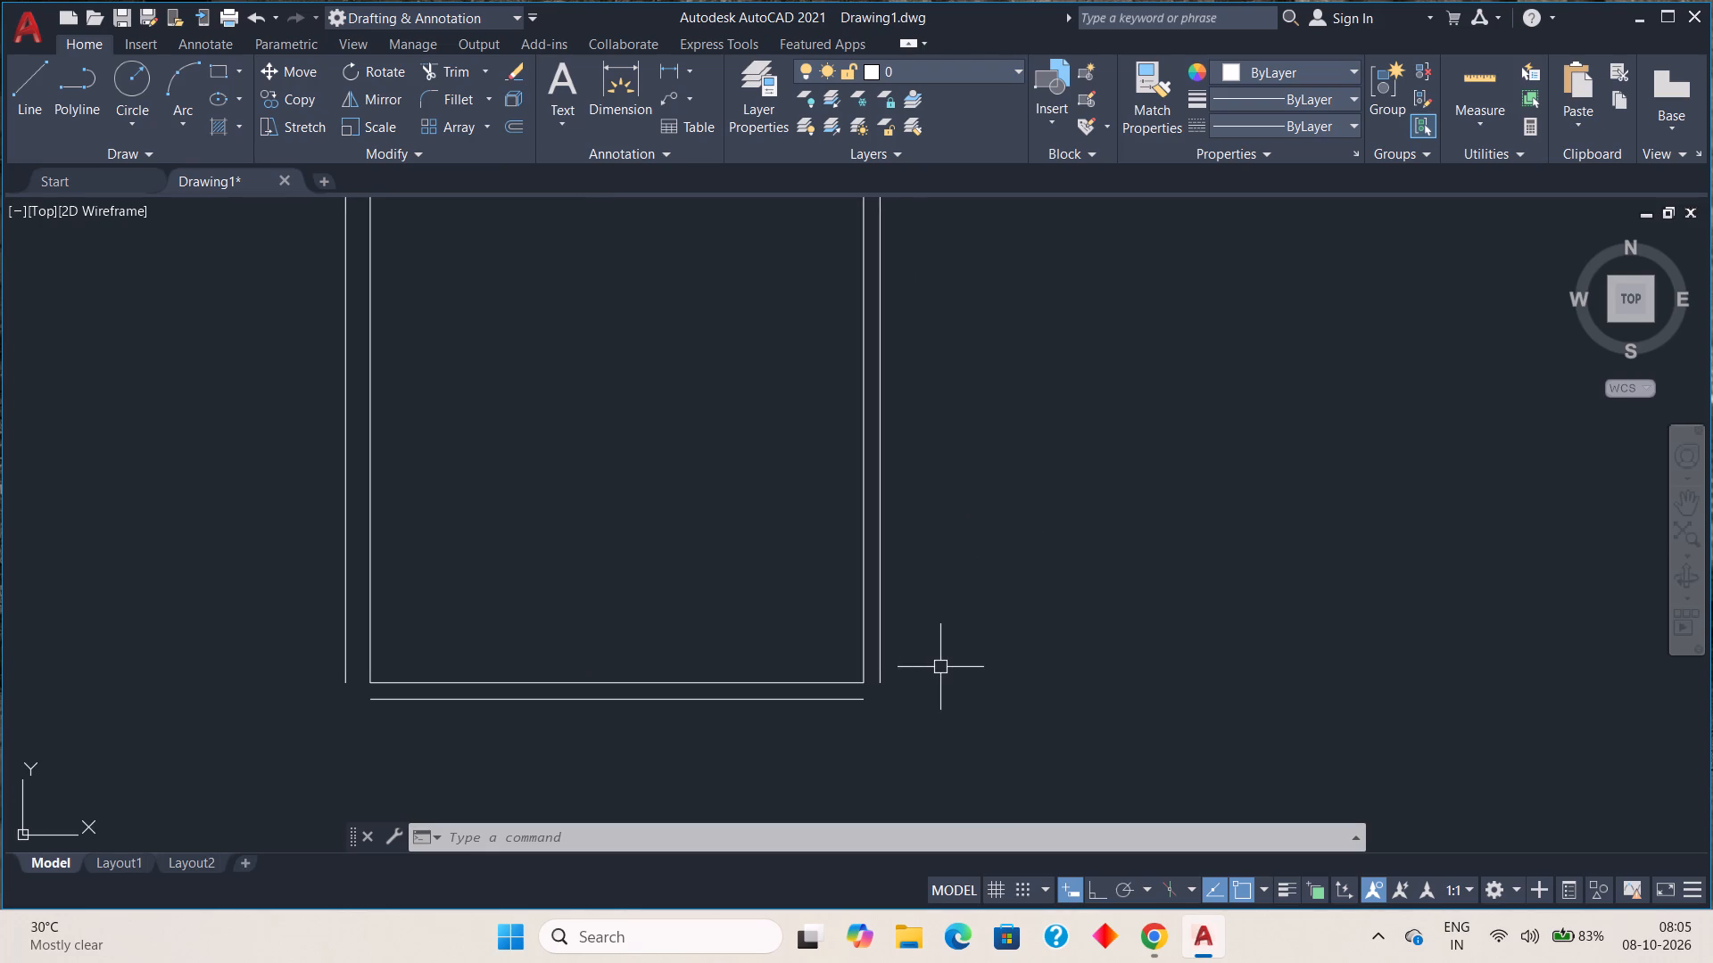
scroll(939, 667, "down", 2)
scroll(939, 666, "up", 1)
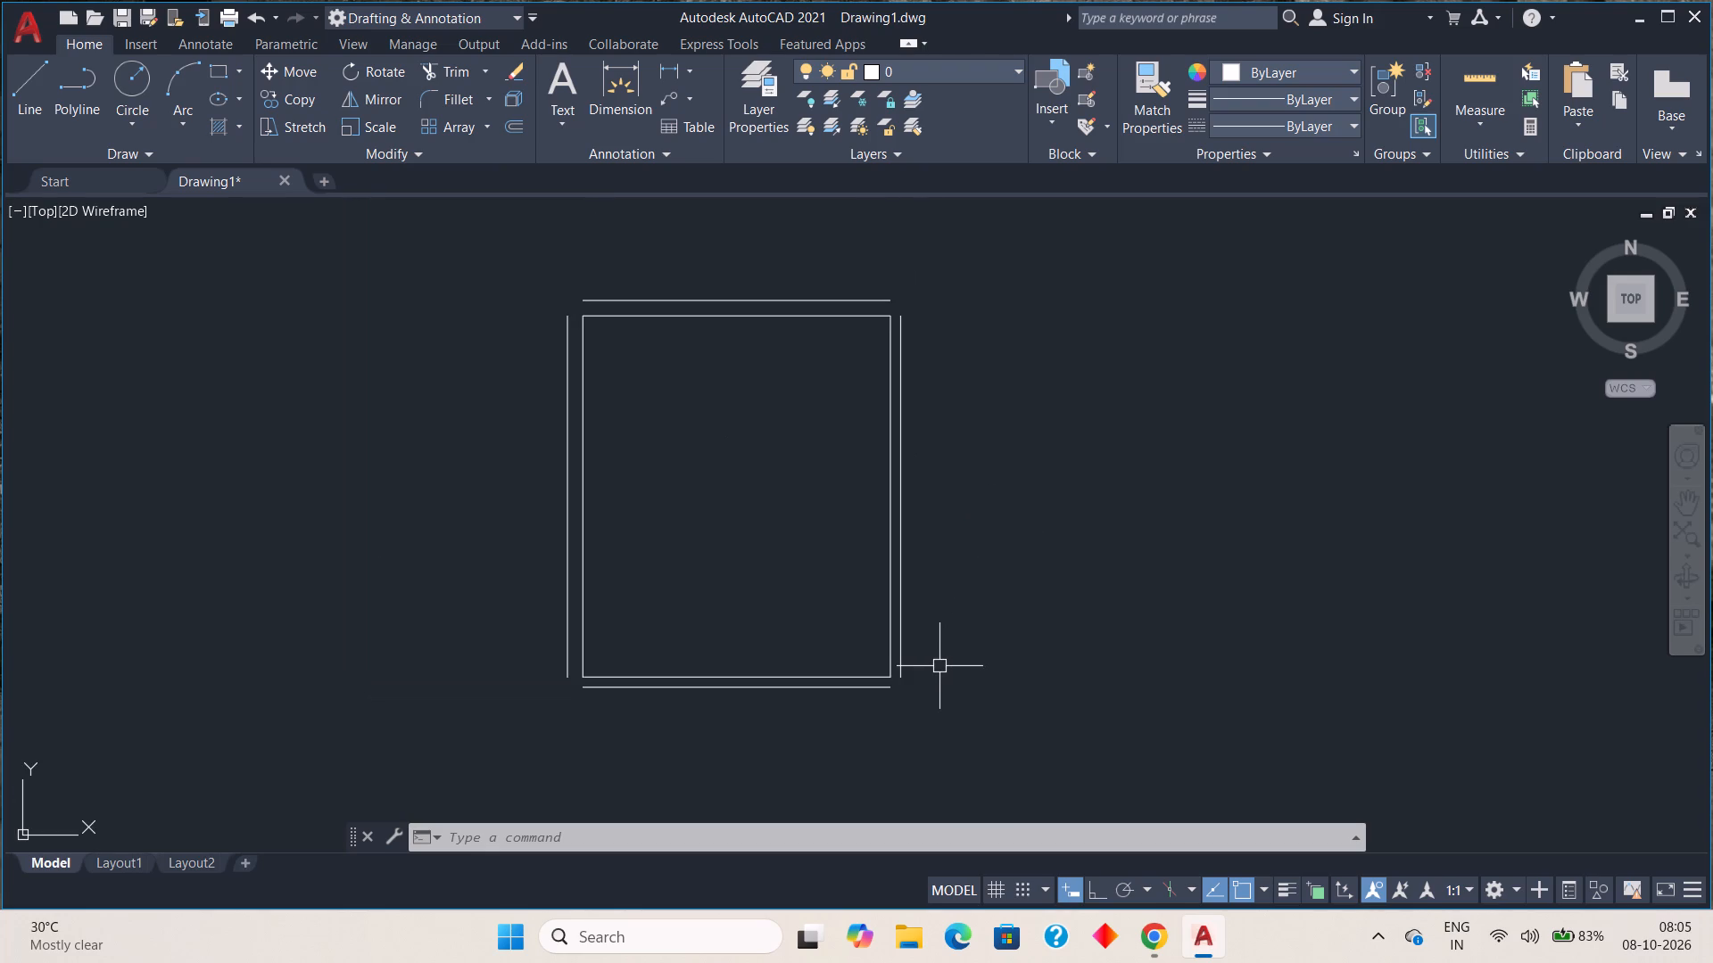
key("o")
key("Return")
key("4")
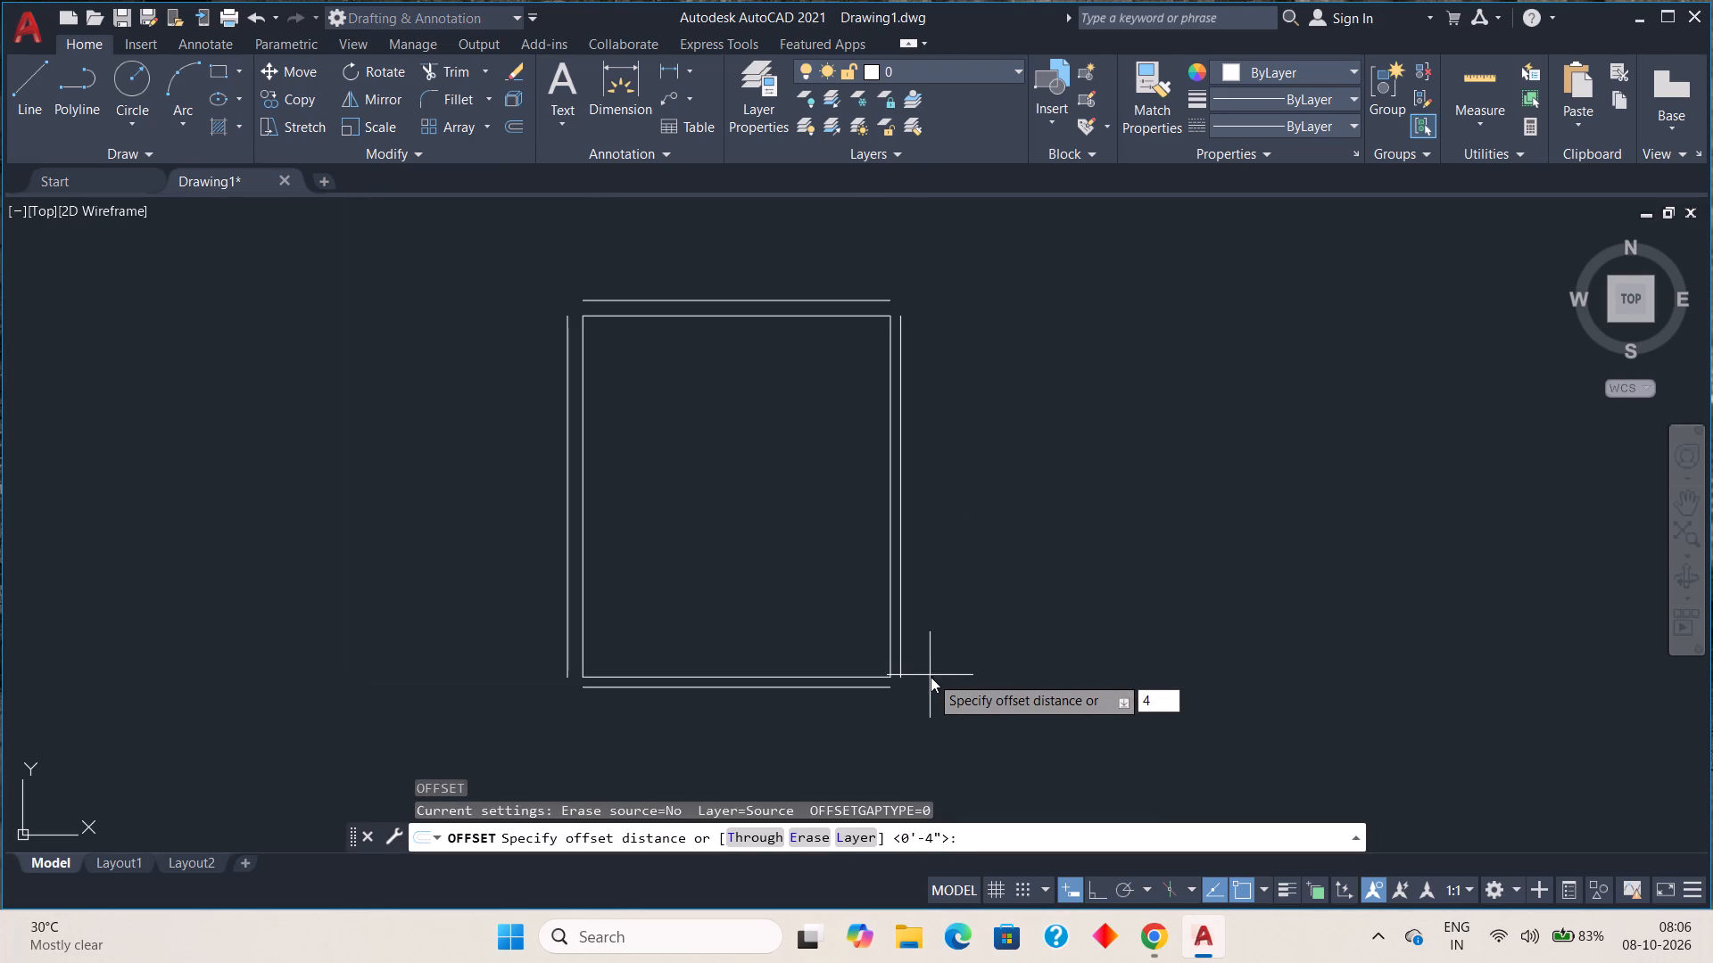
key("apostrophe")
key("Return")
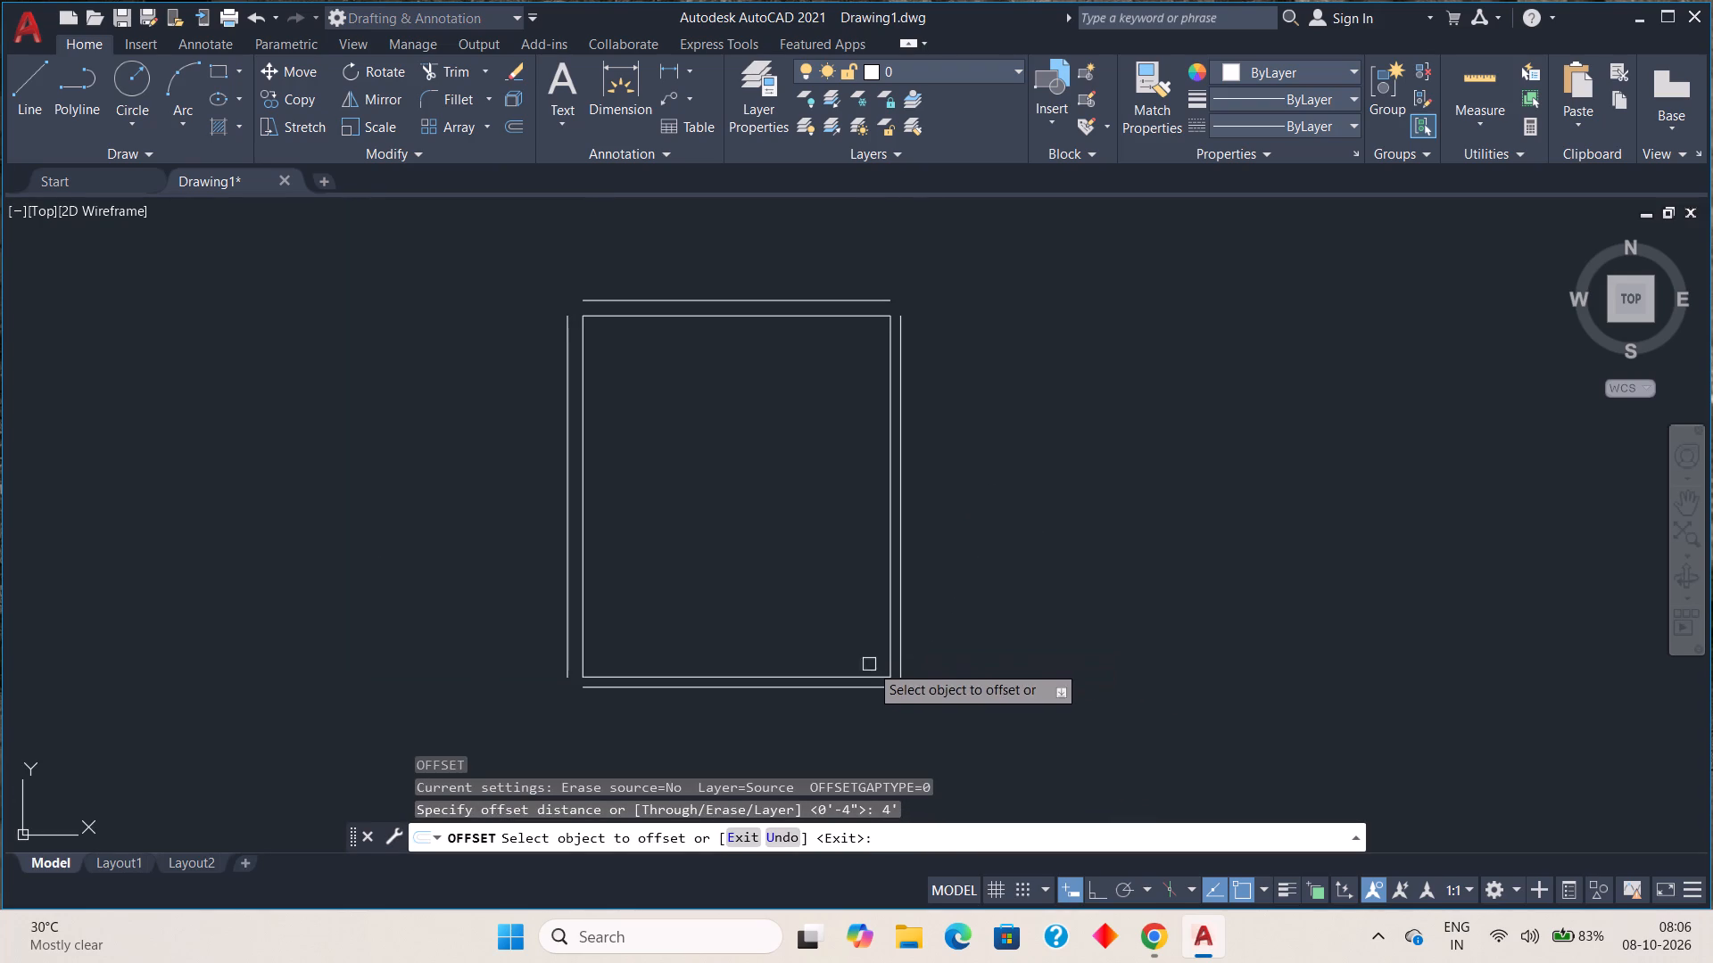
left_click(902, 642)
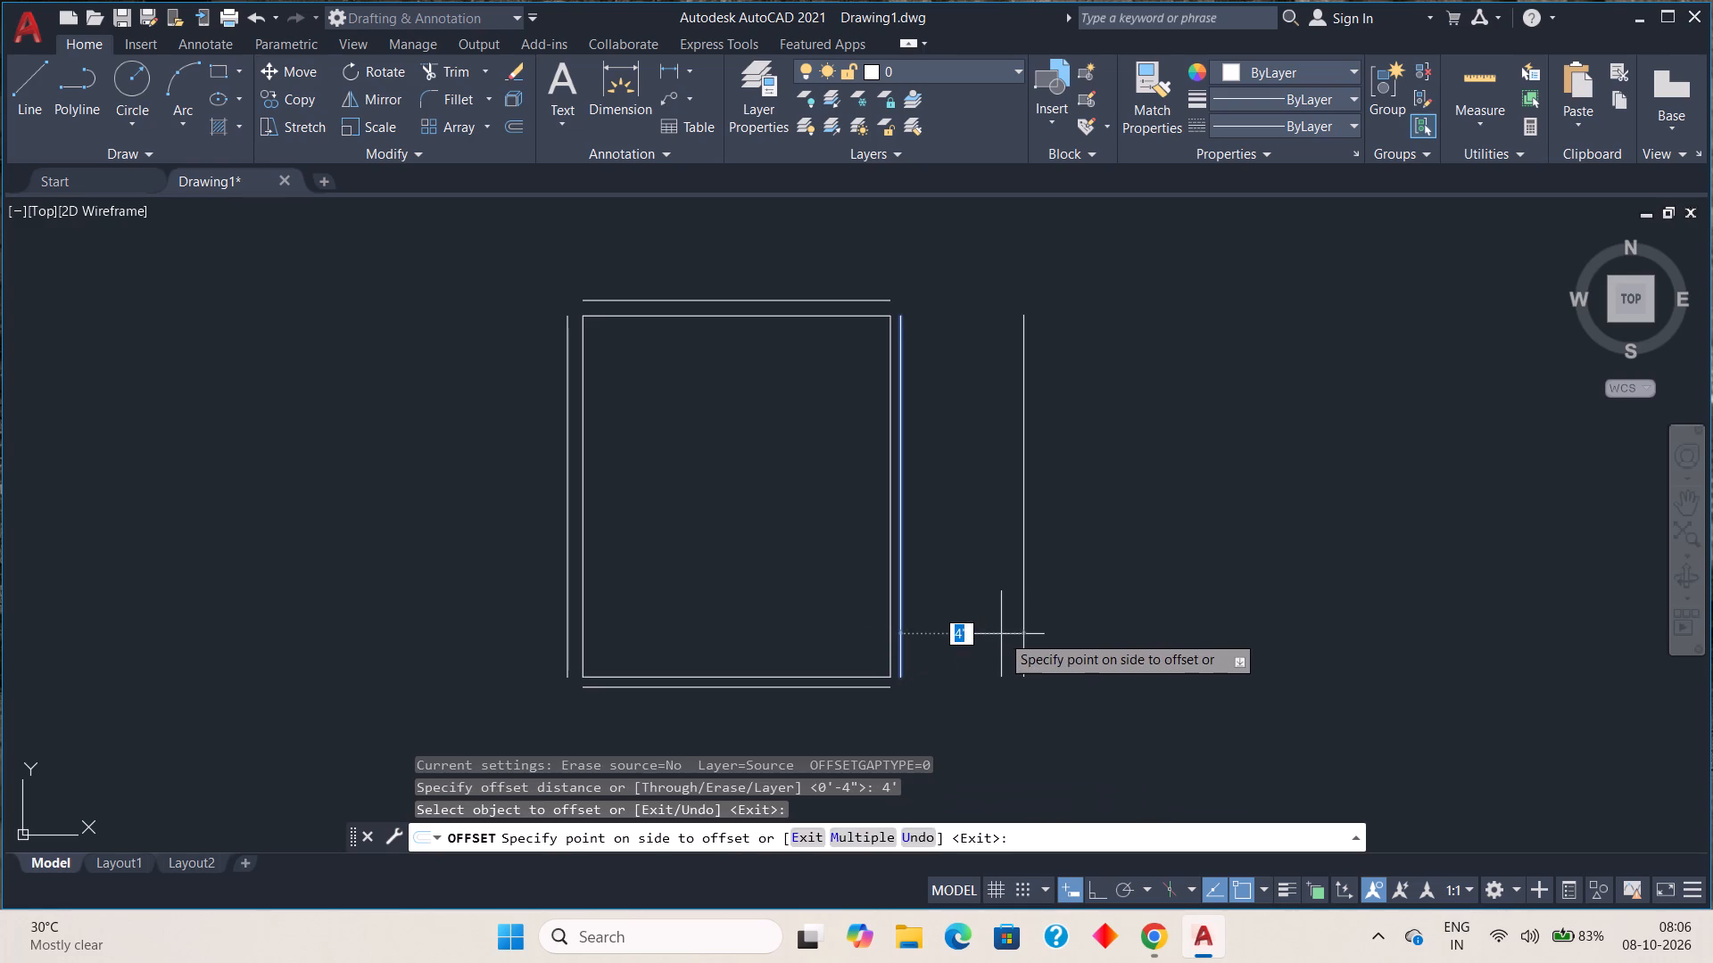
left_click(1003, 634)
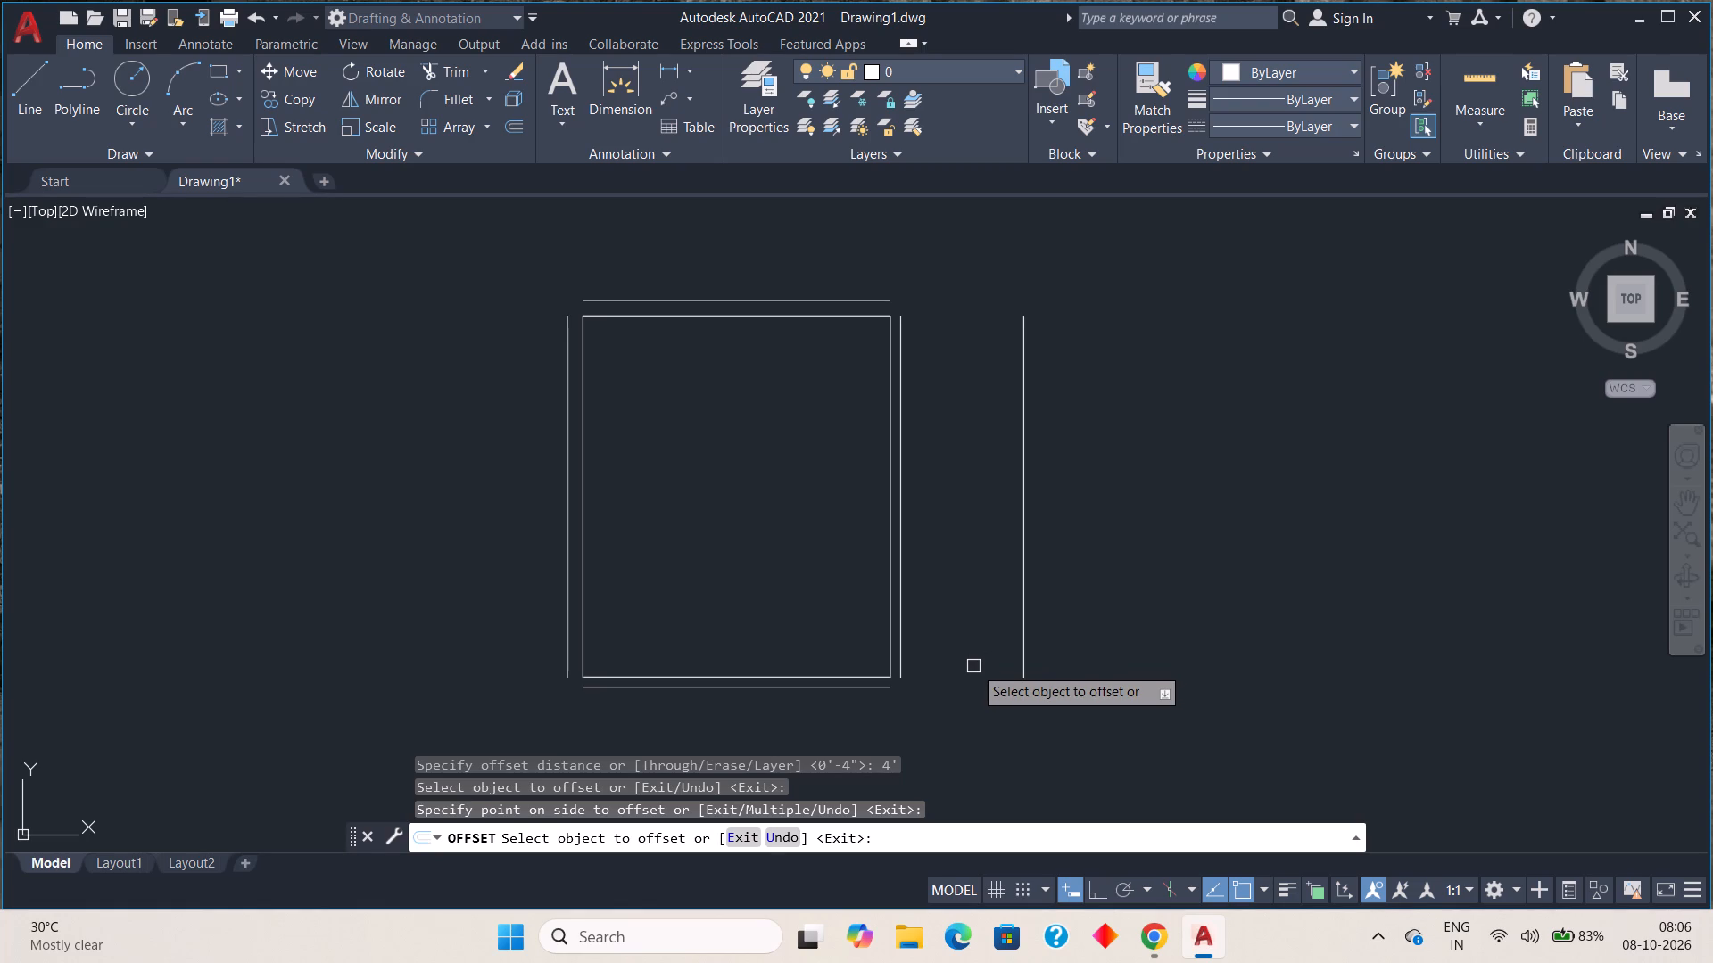
Offset the far right vertical line 6" outward, away from the room.
left_click(1025, 609)
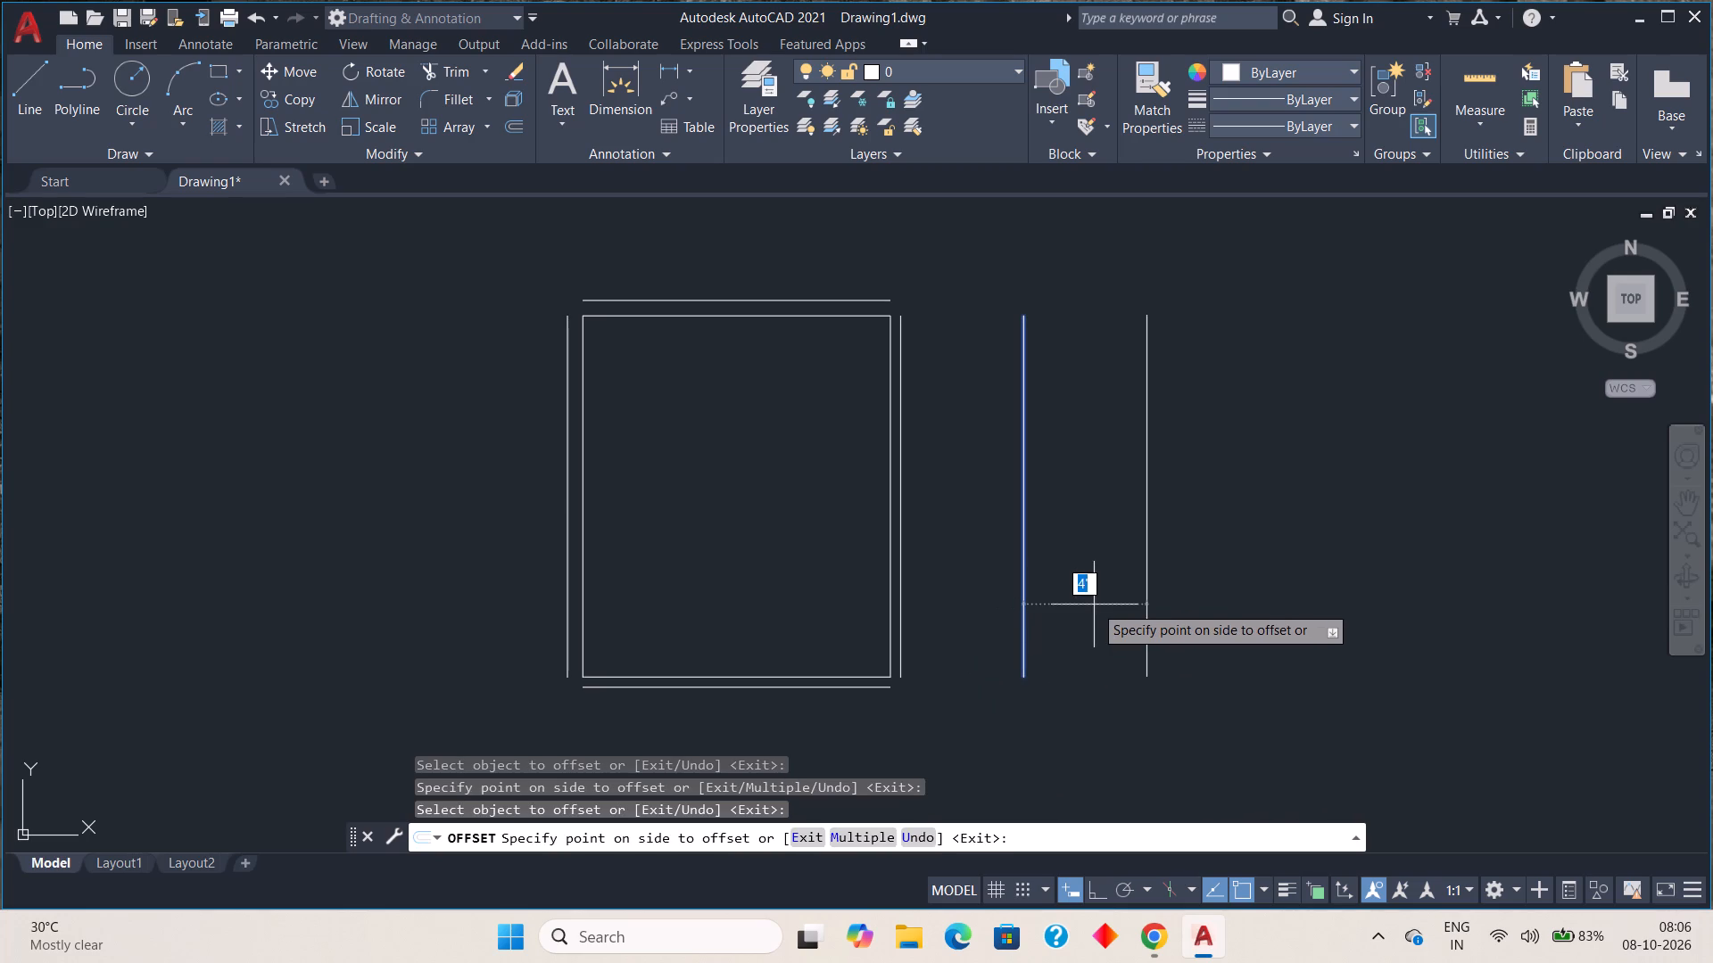
key("6")
key("shift+quotedbl")
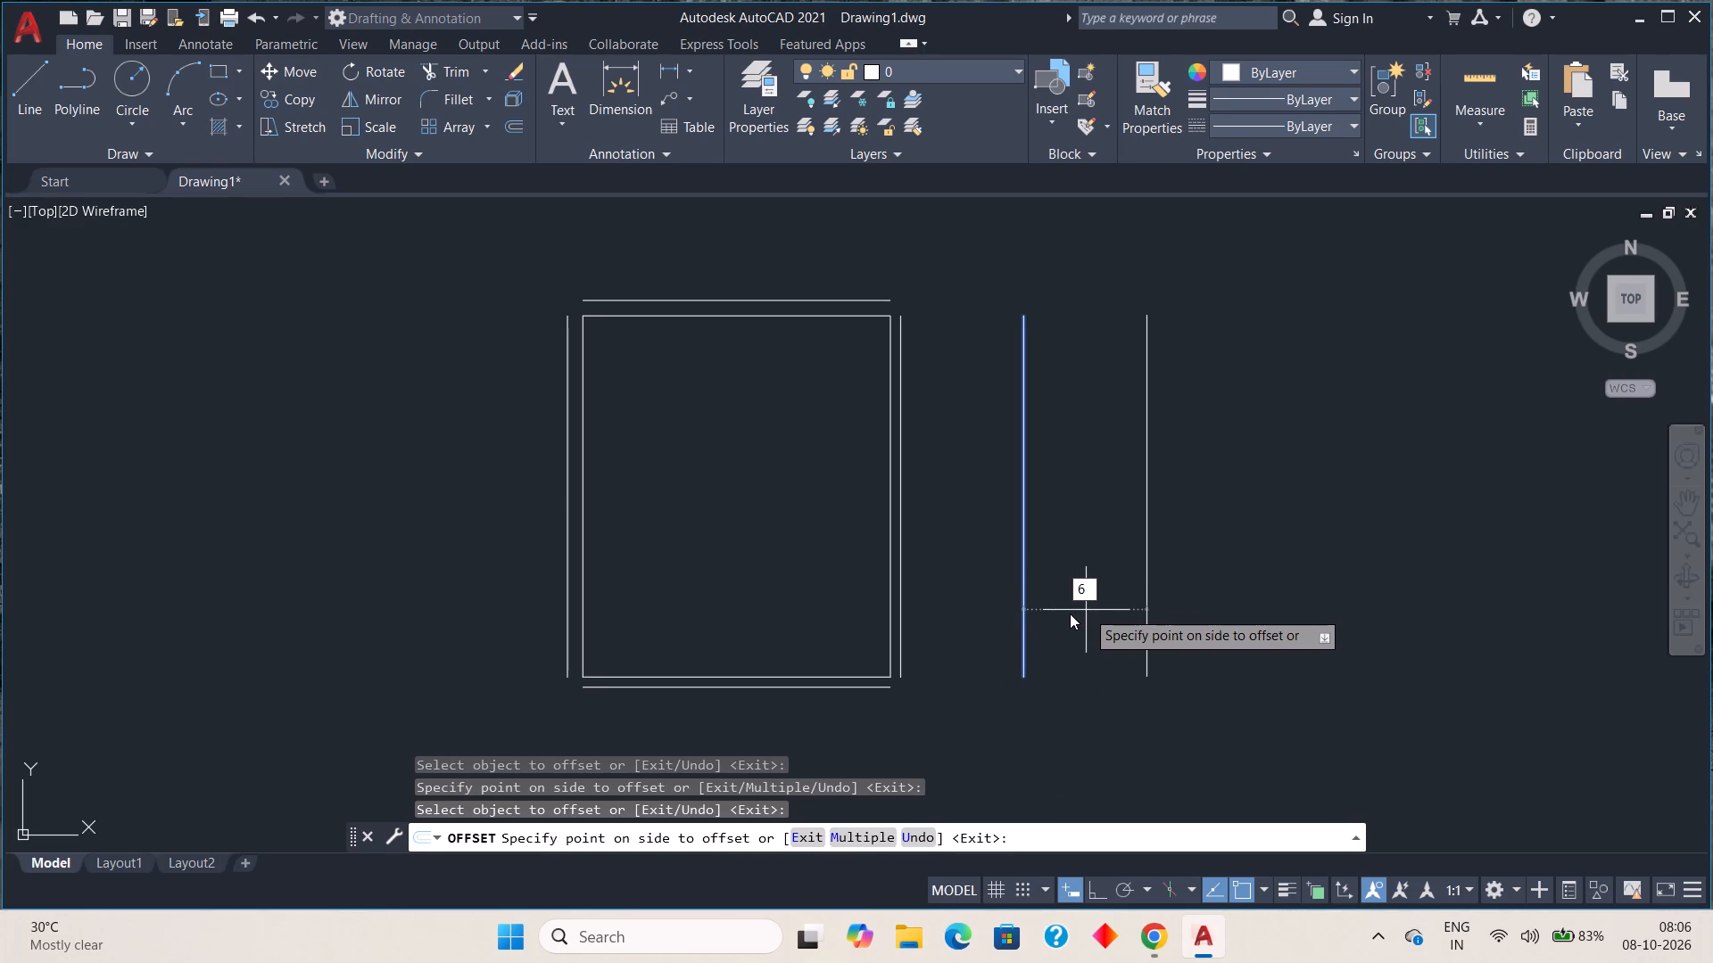
key("space")
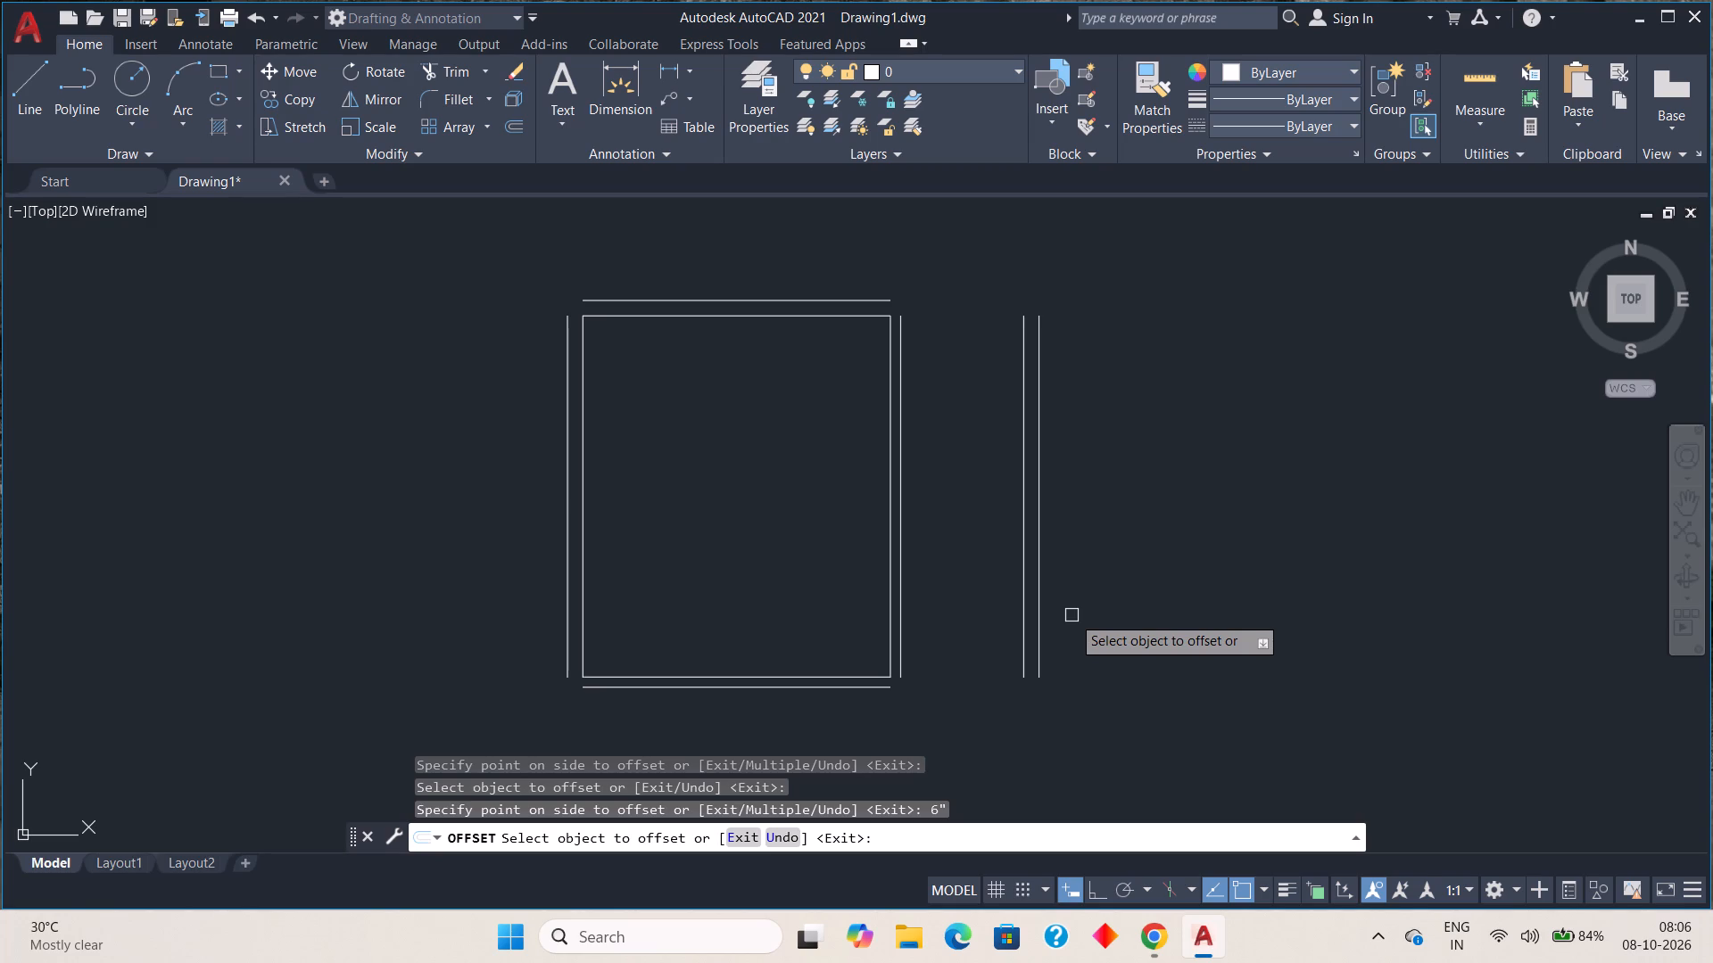
key("Escape")
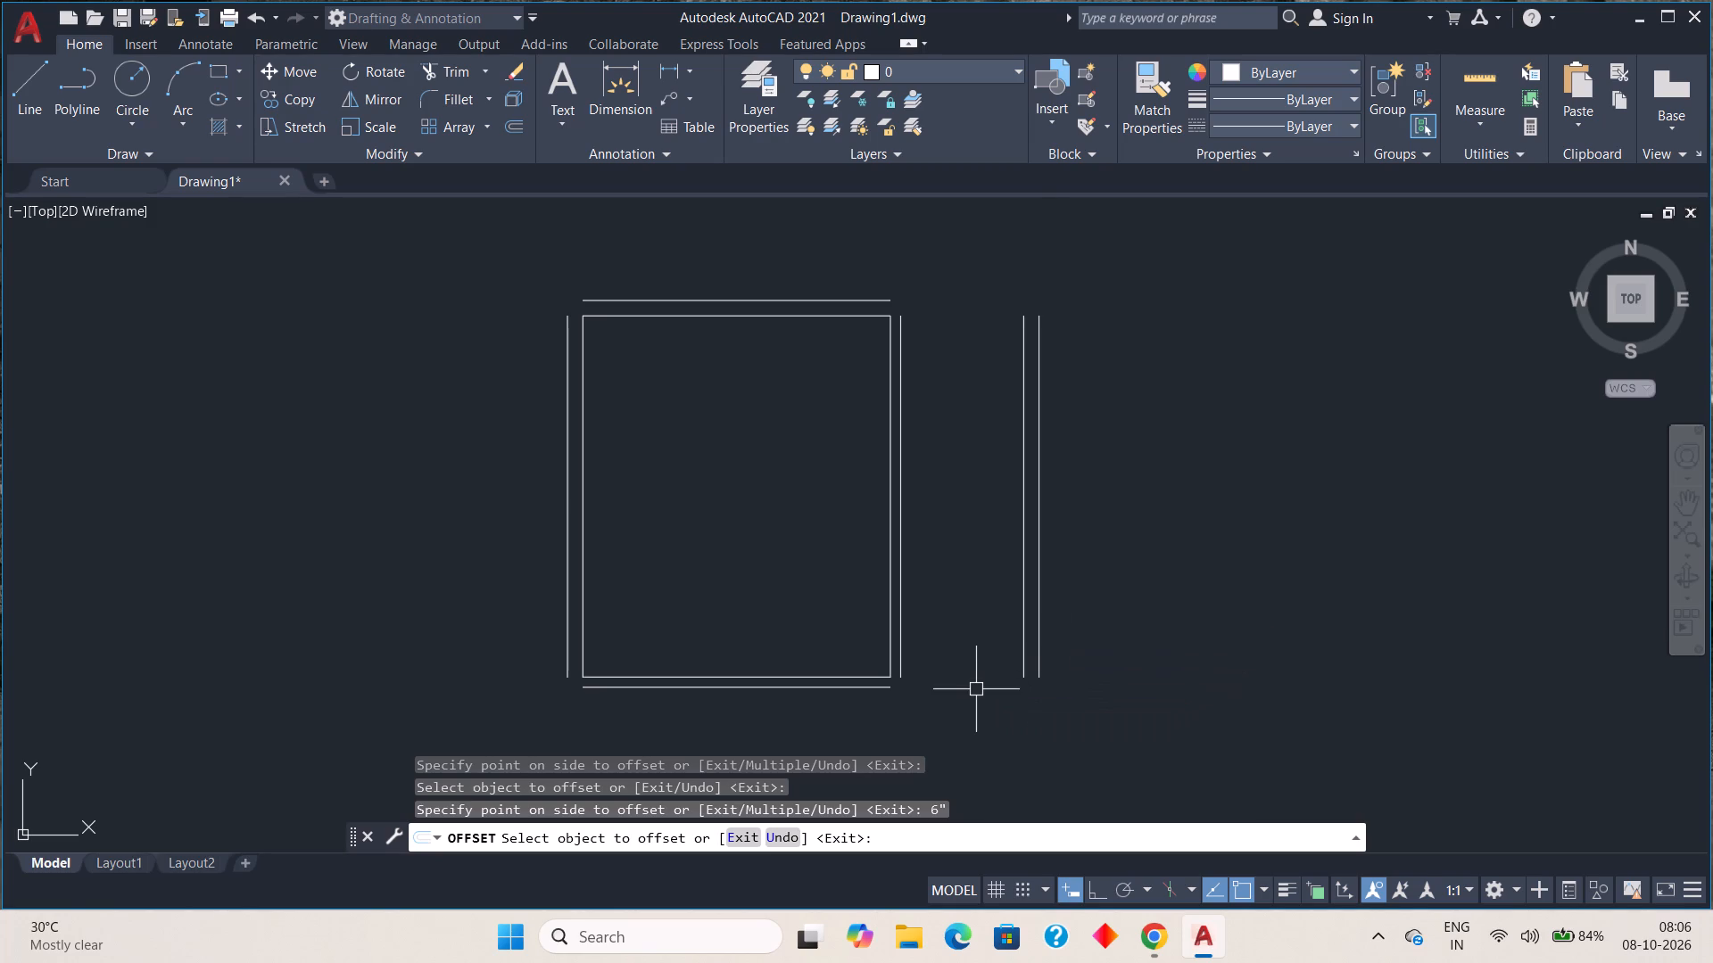
Fillet the outer and inner bottom wall lines to the matching far right wall lines with a 0 radius, forming the bottom-right corner.
middle_click_drag(972, 688, 840, 666)
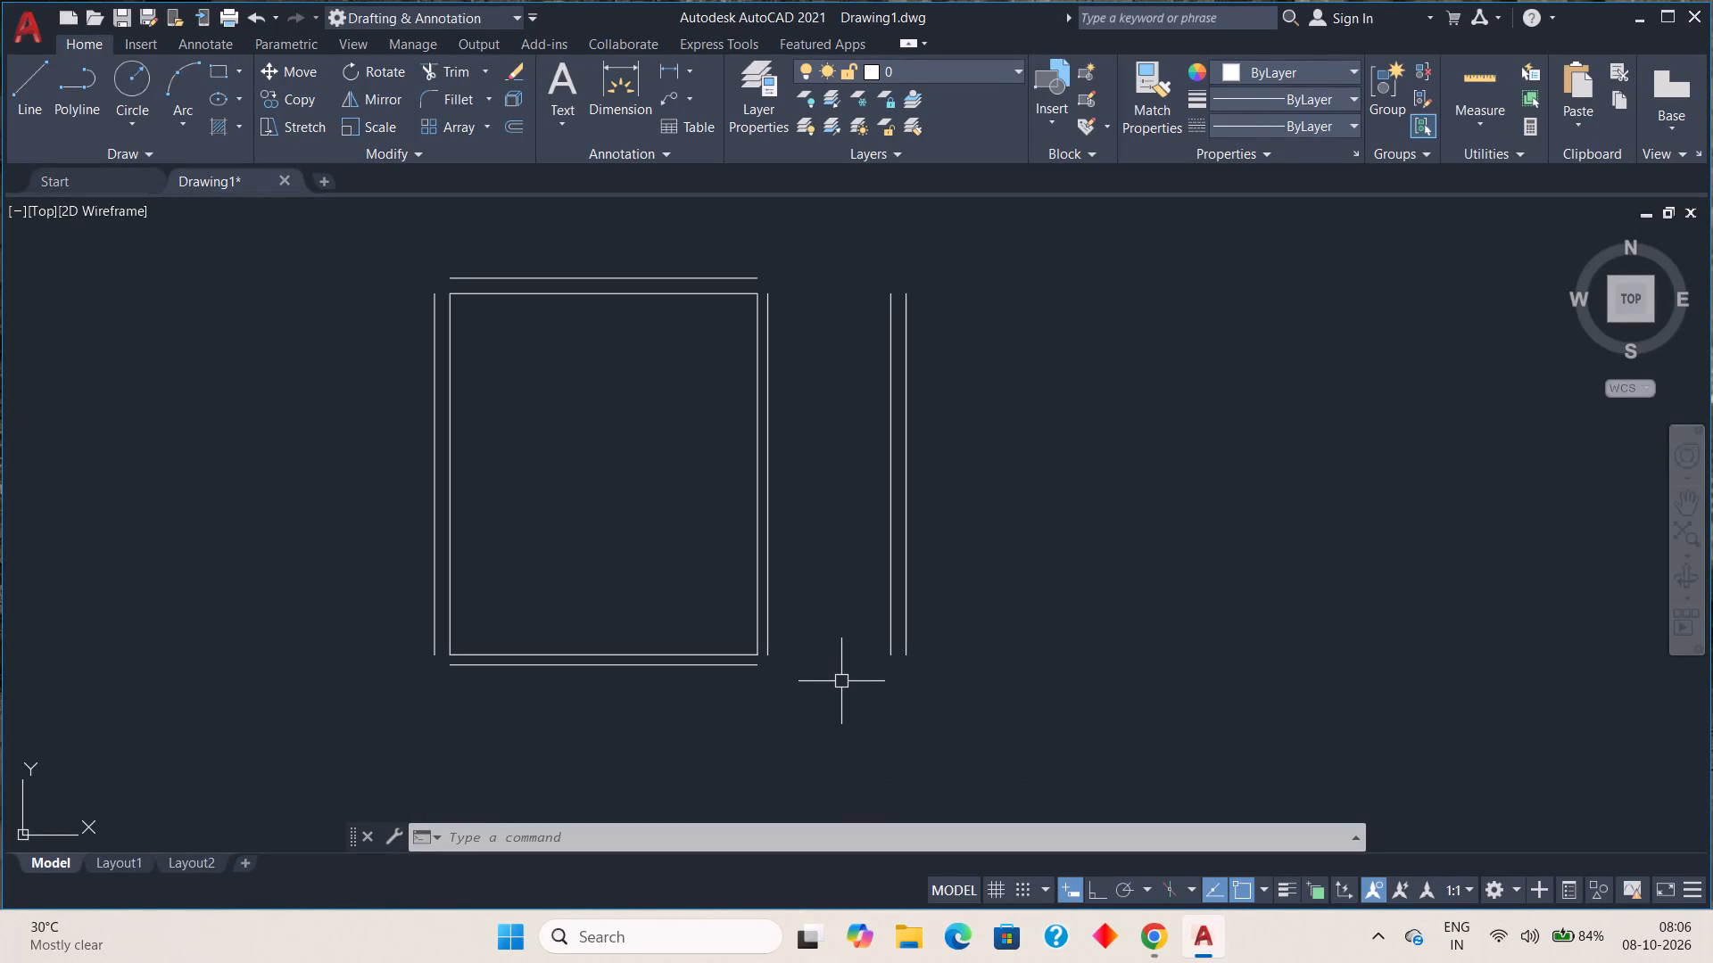
type("f r")
key("space")
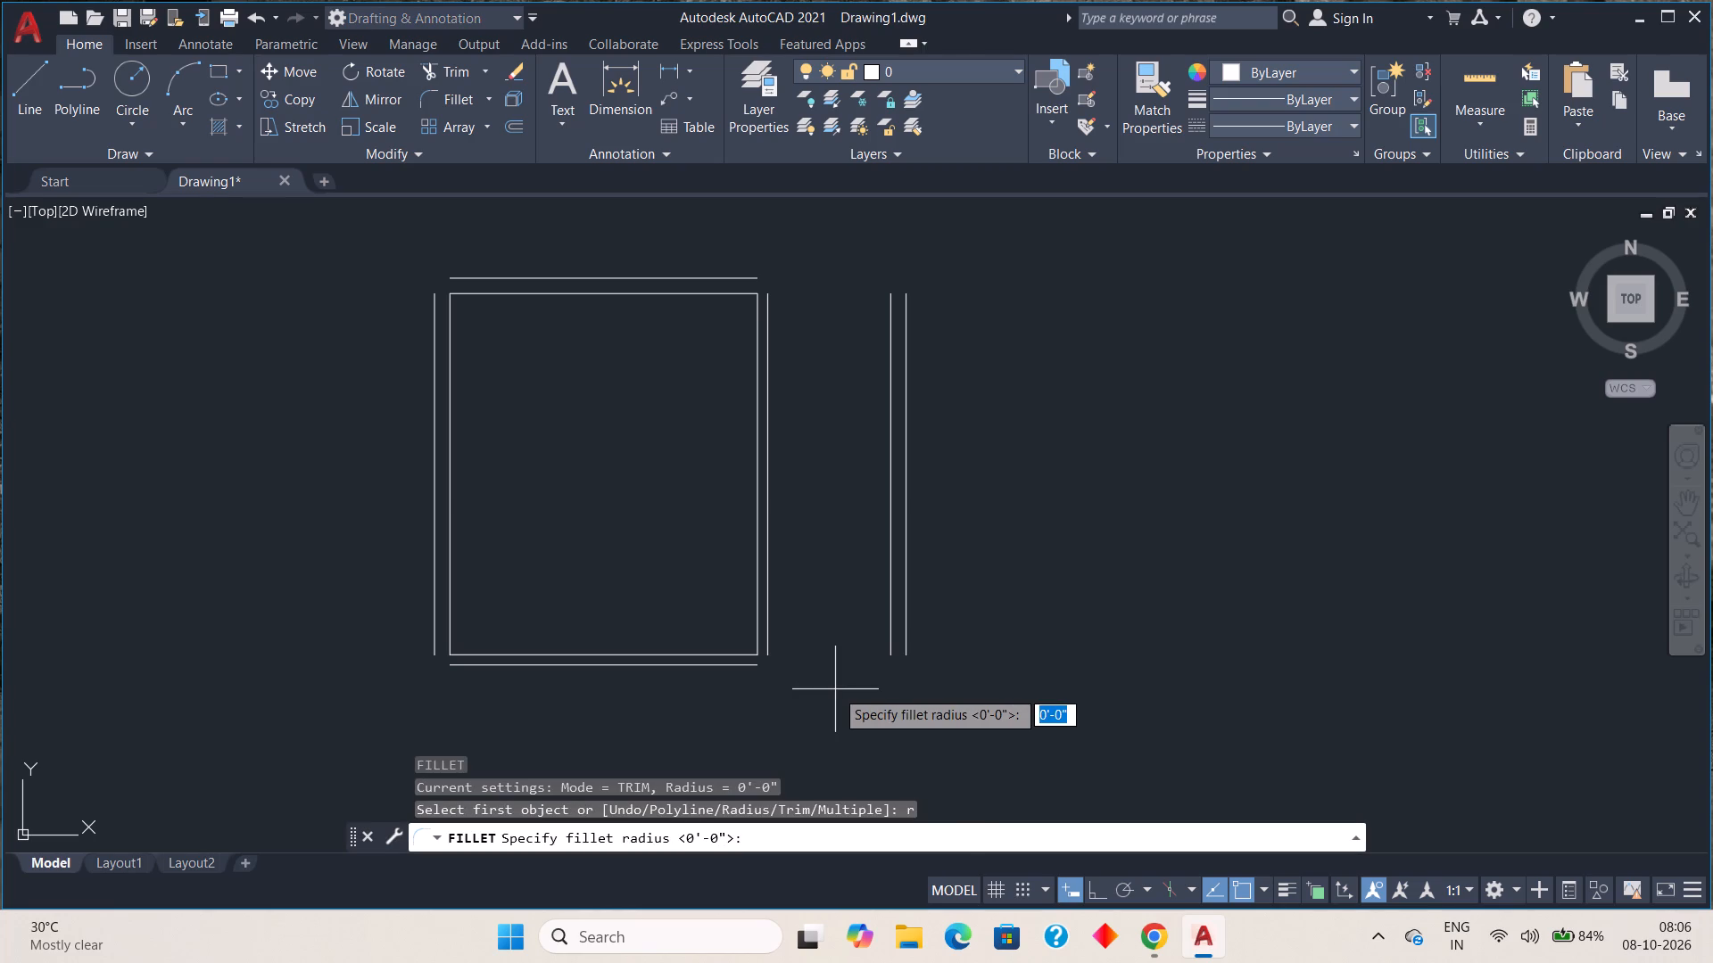
key("space")
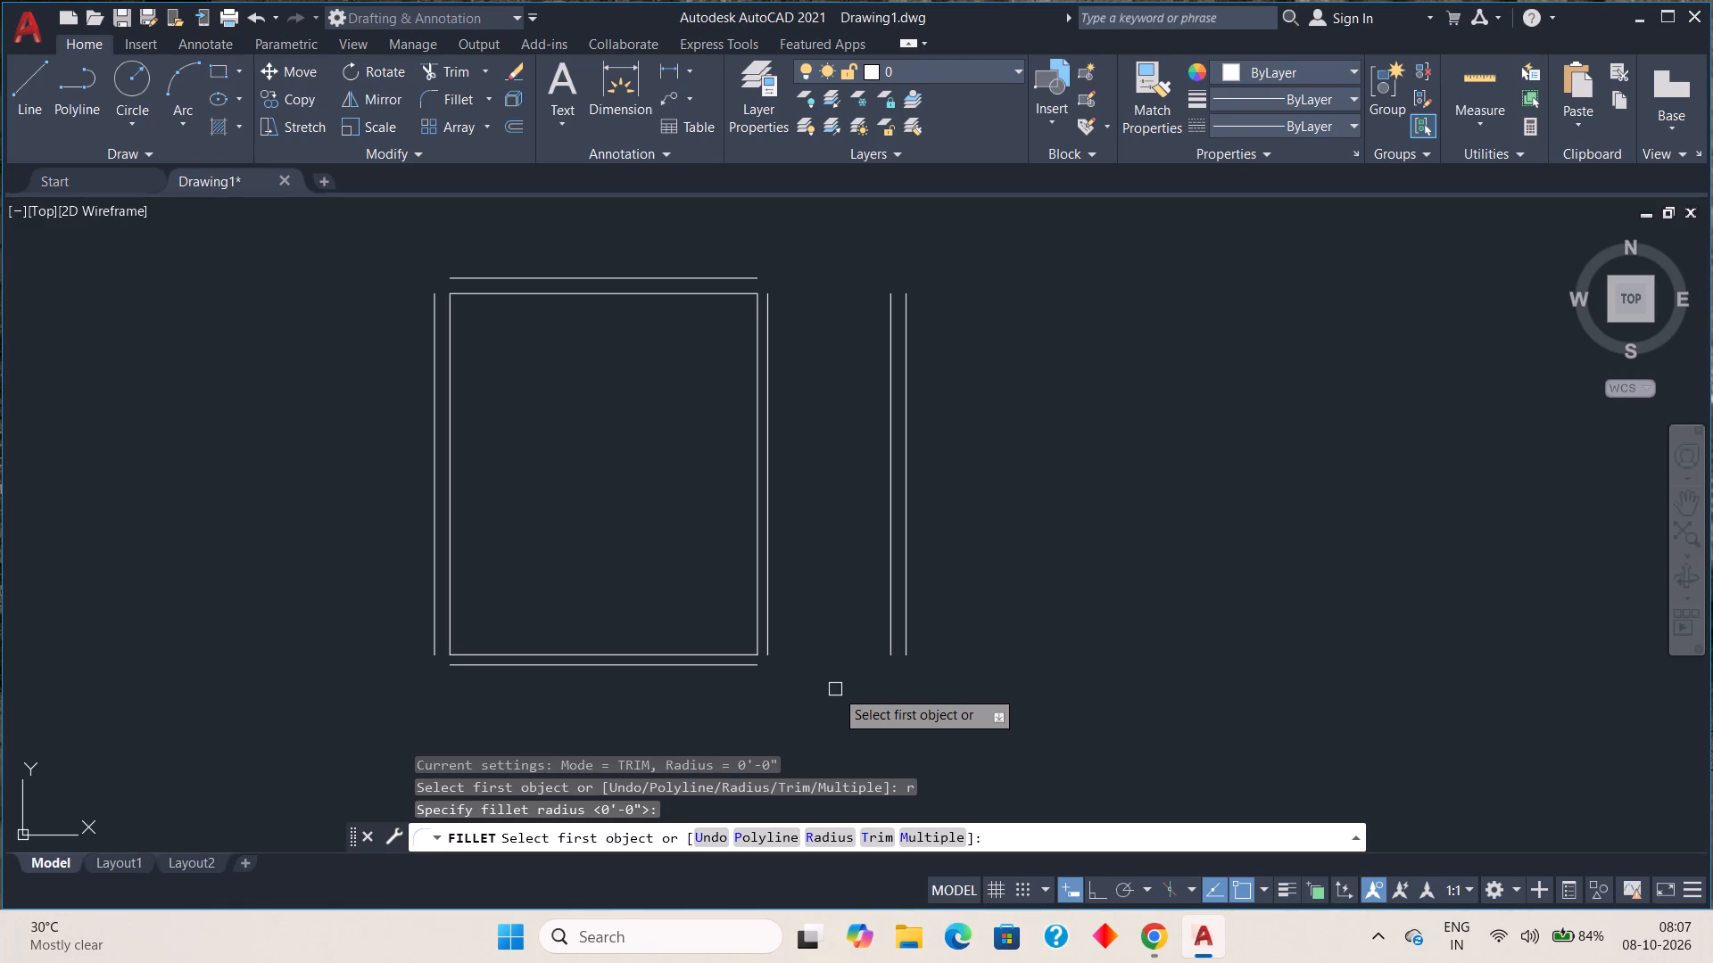
left_click(684, 668)
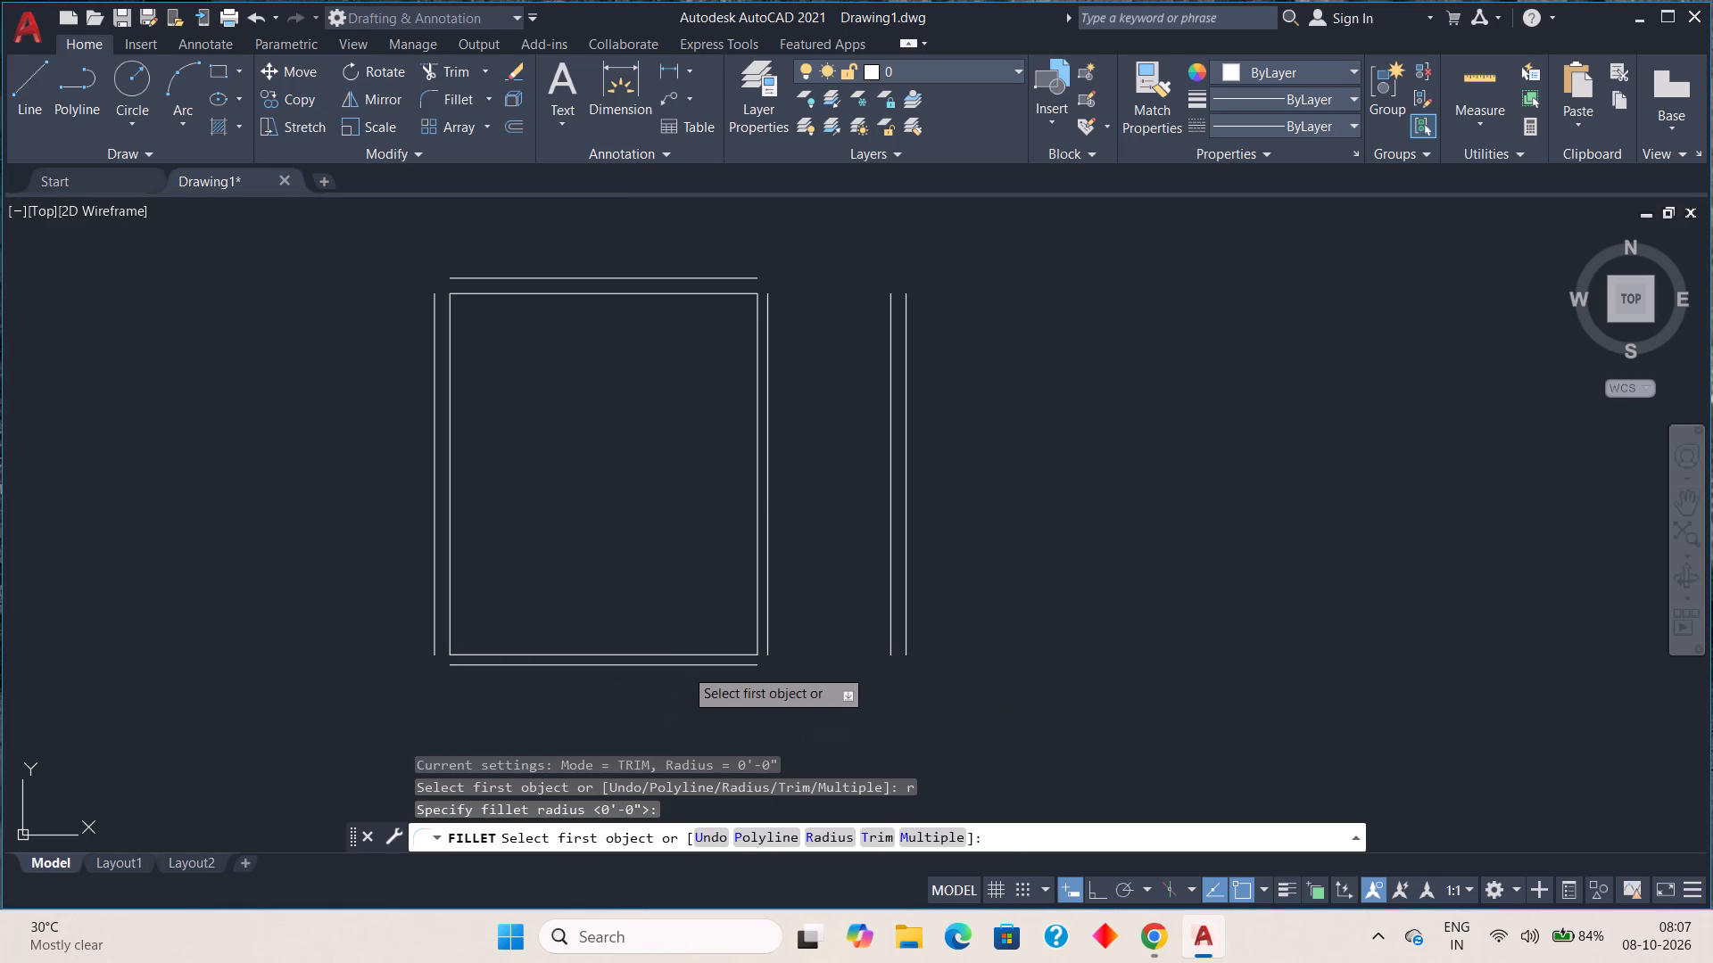
left_click(910, 658)
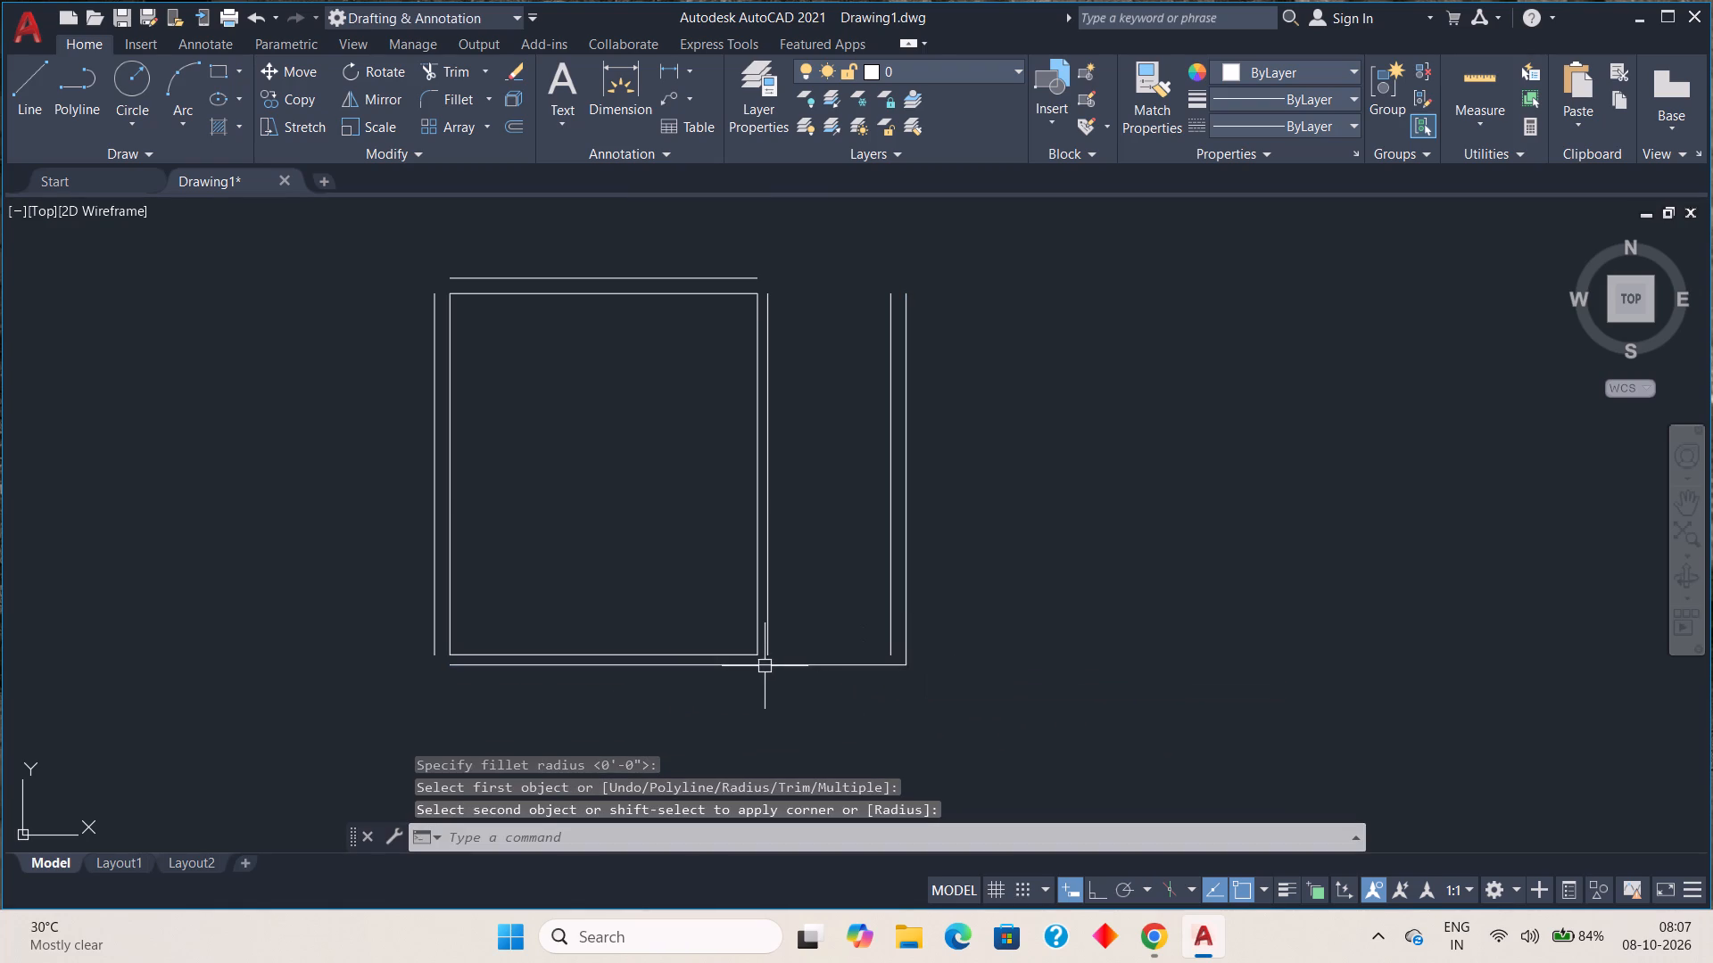
left_click(741, 653)
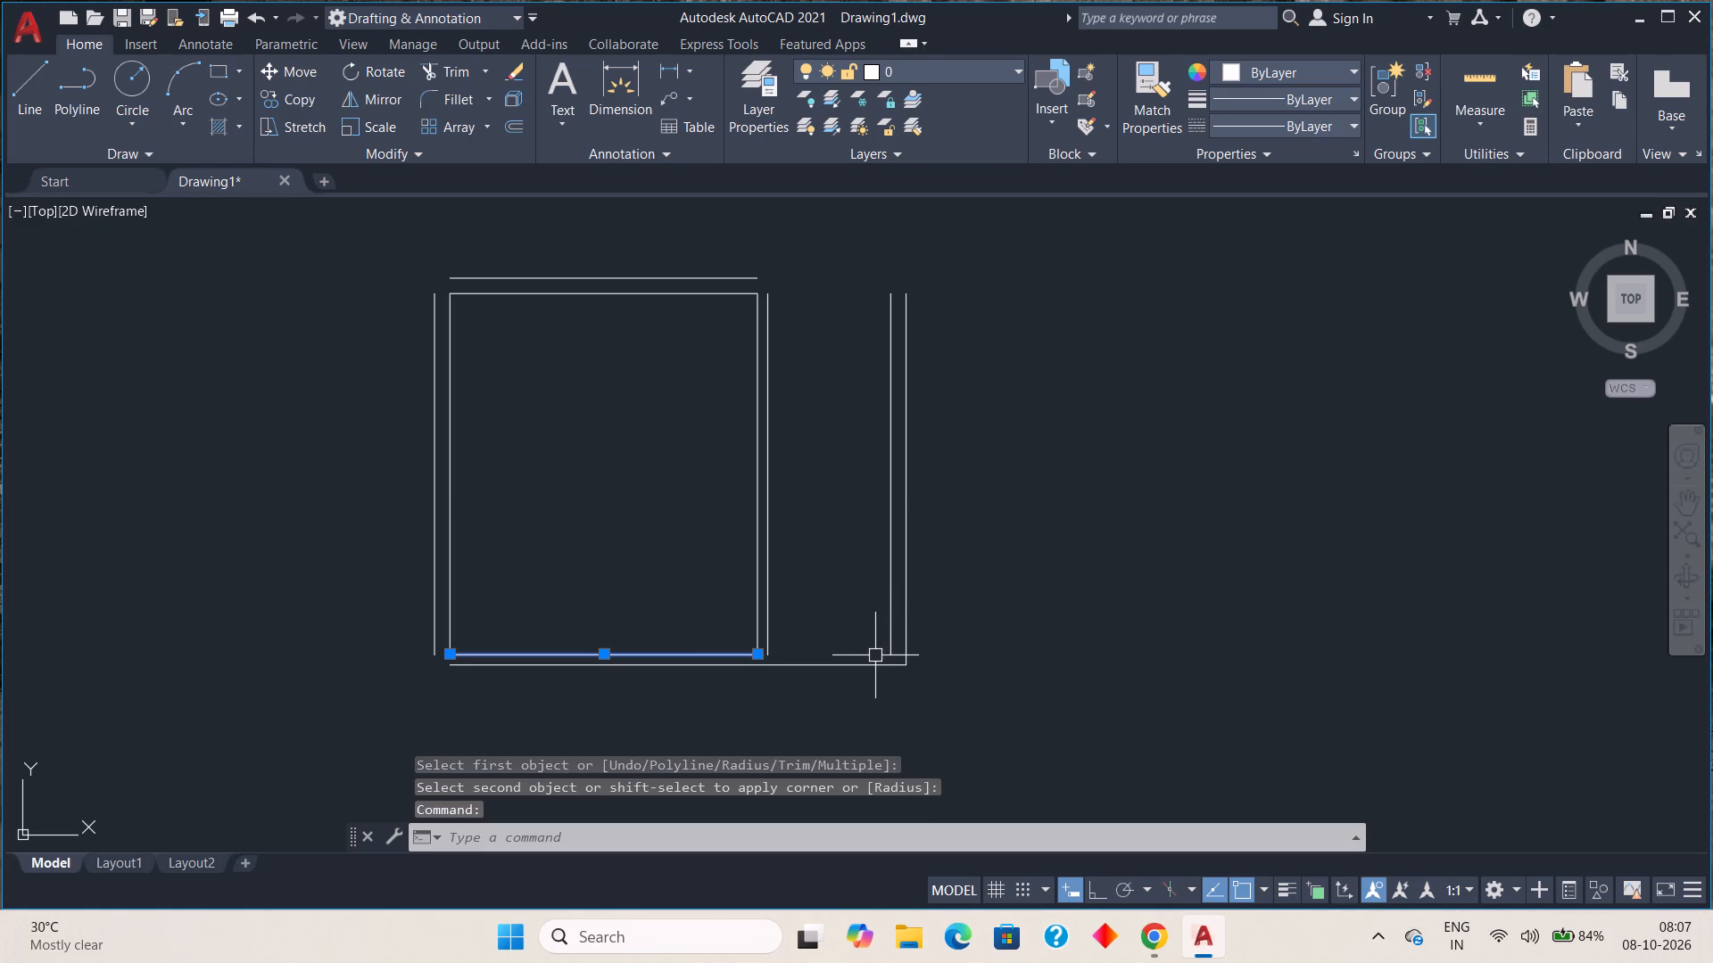
key("Escape")
key("space")
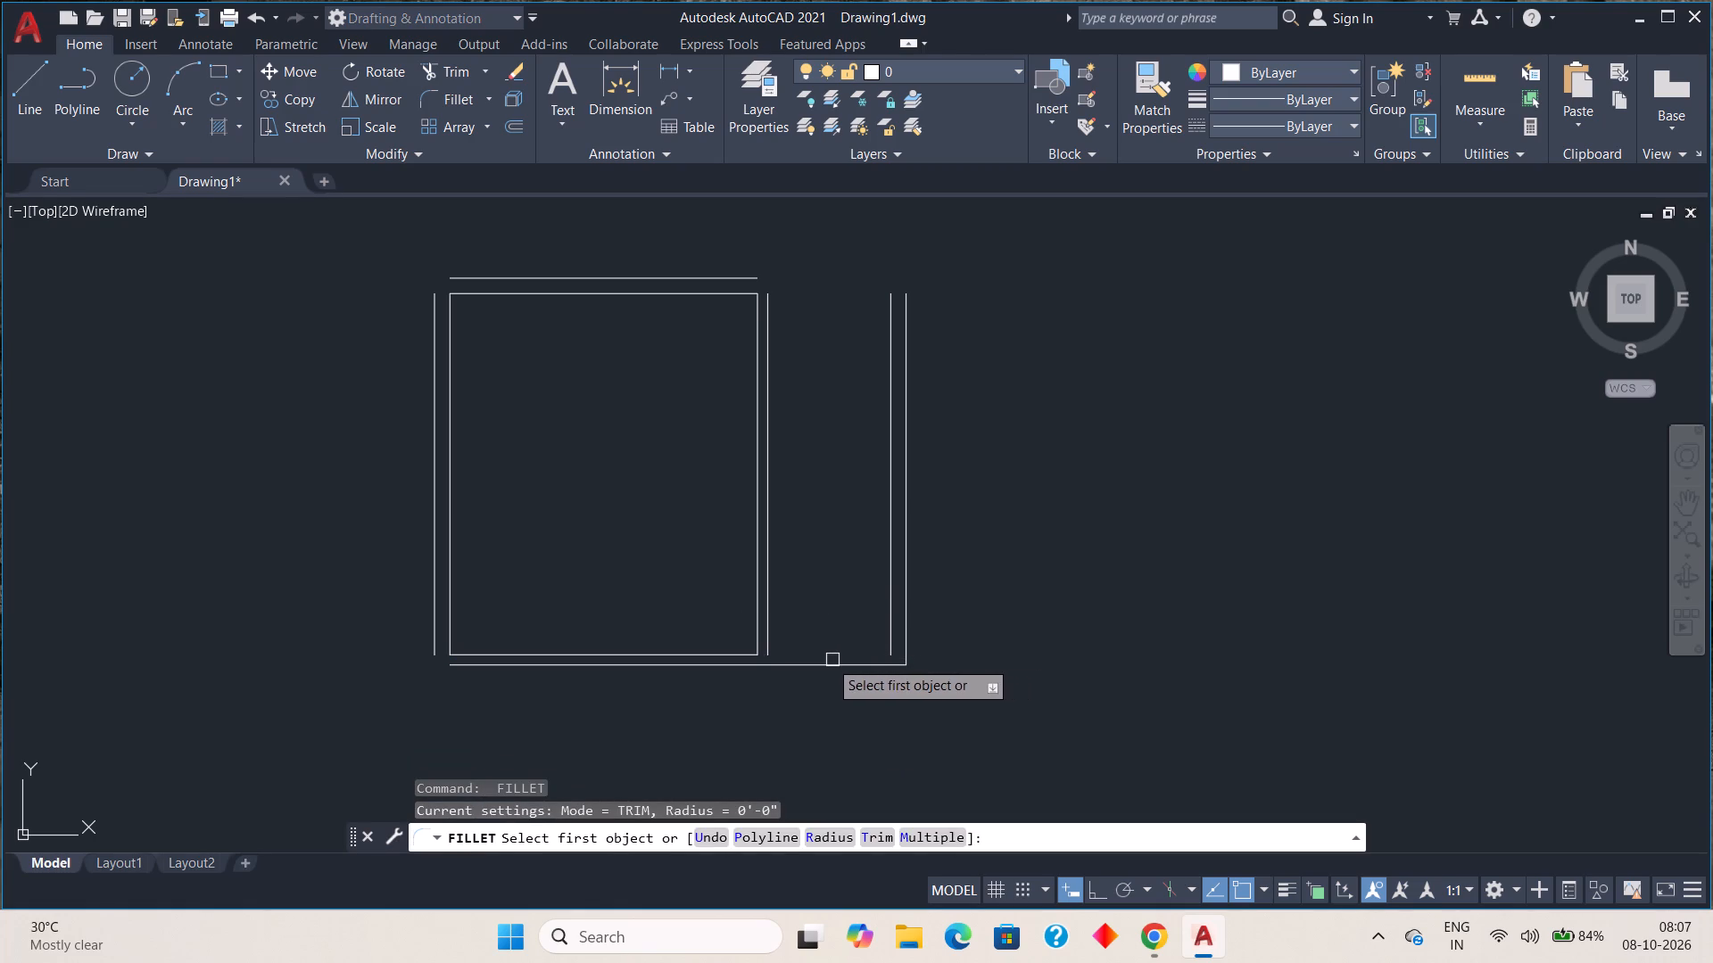
left_click(732, 650)
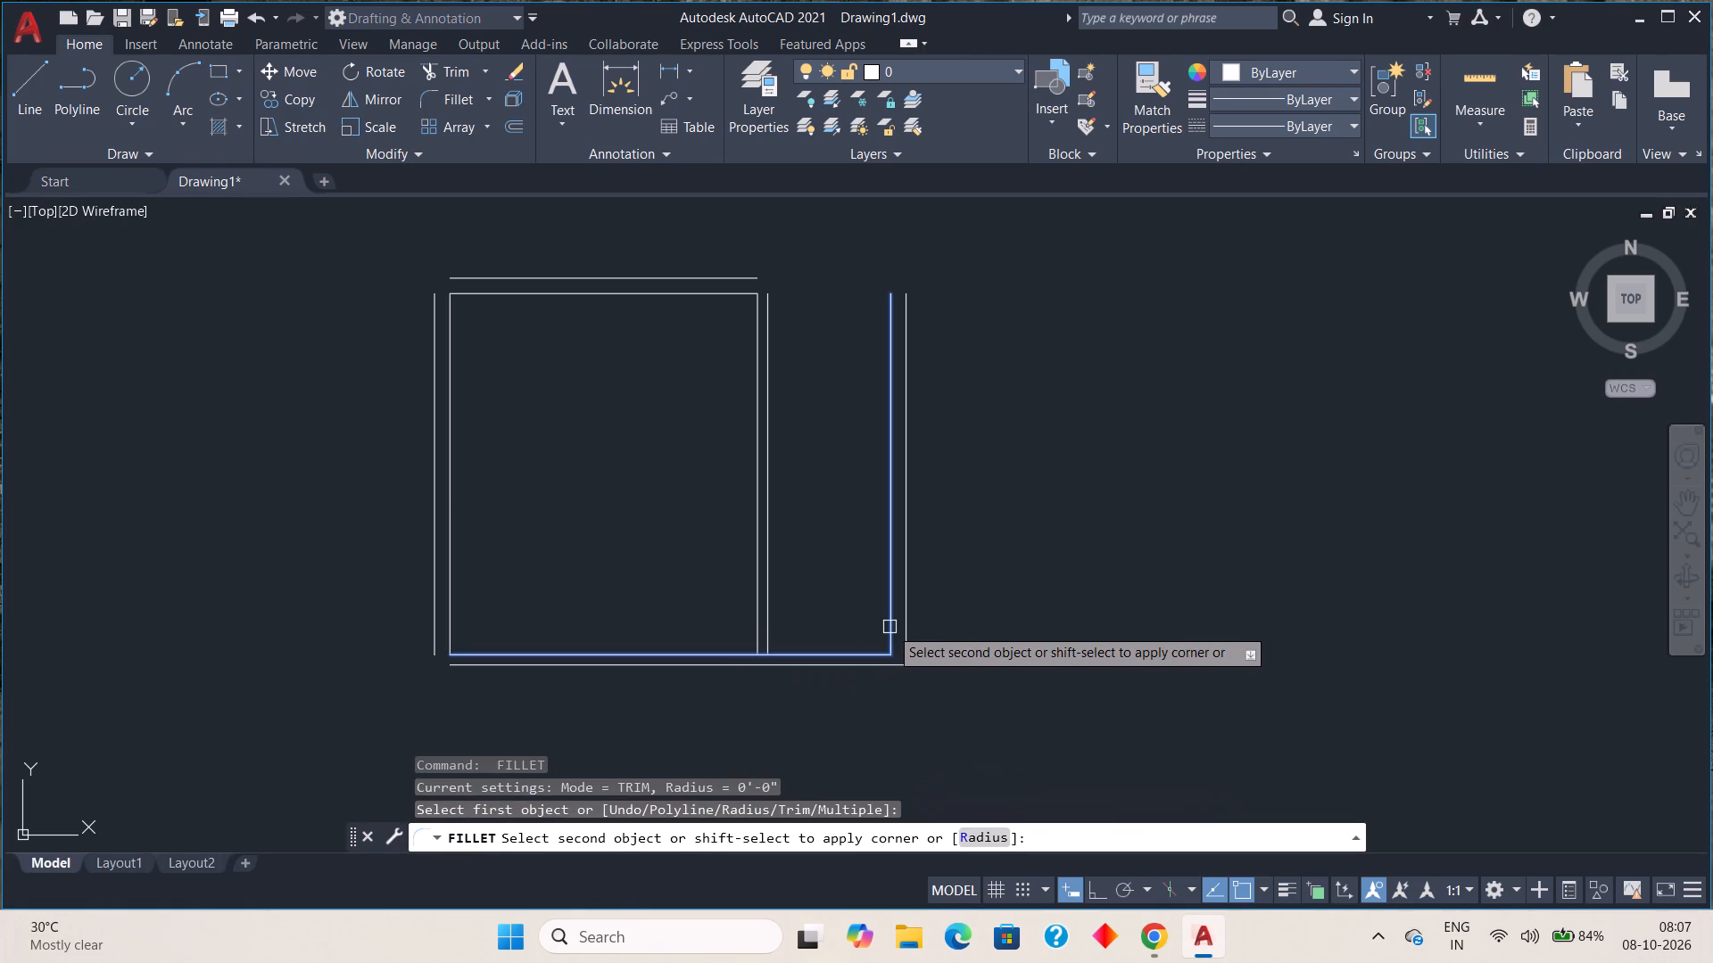
left_click(890, 627)
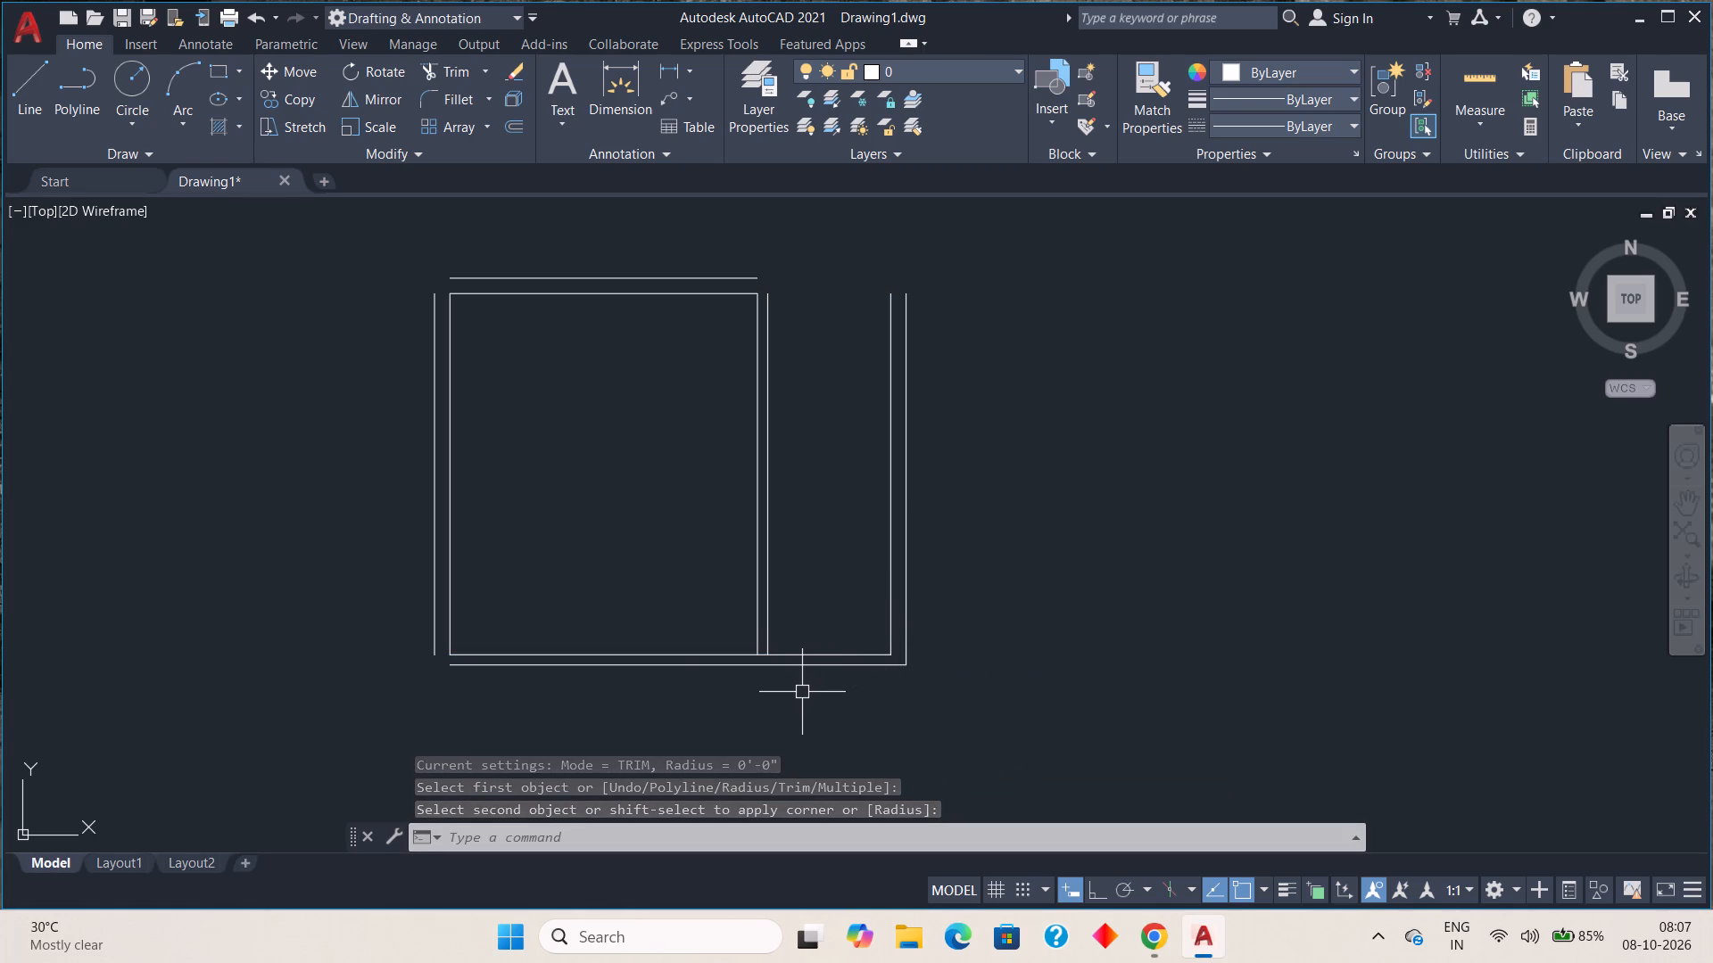
Close the room's outer wall corners at bottom left, top left and top right with zero-radius fillets.
key("space")
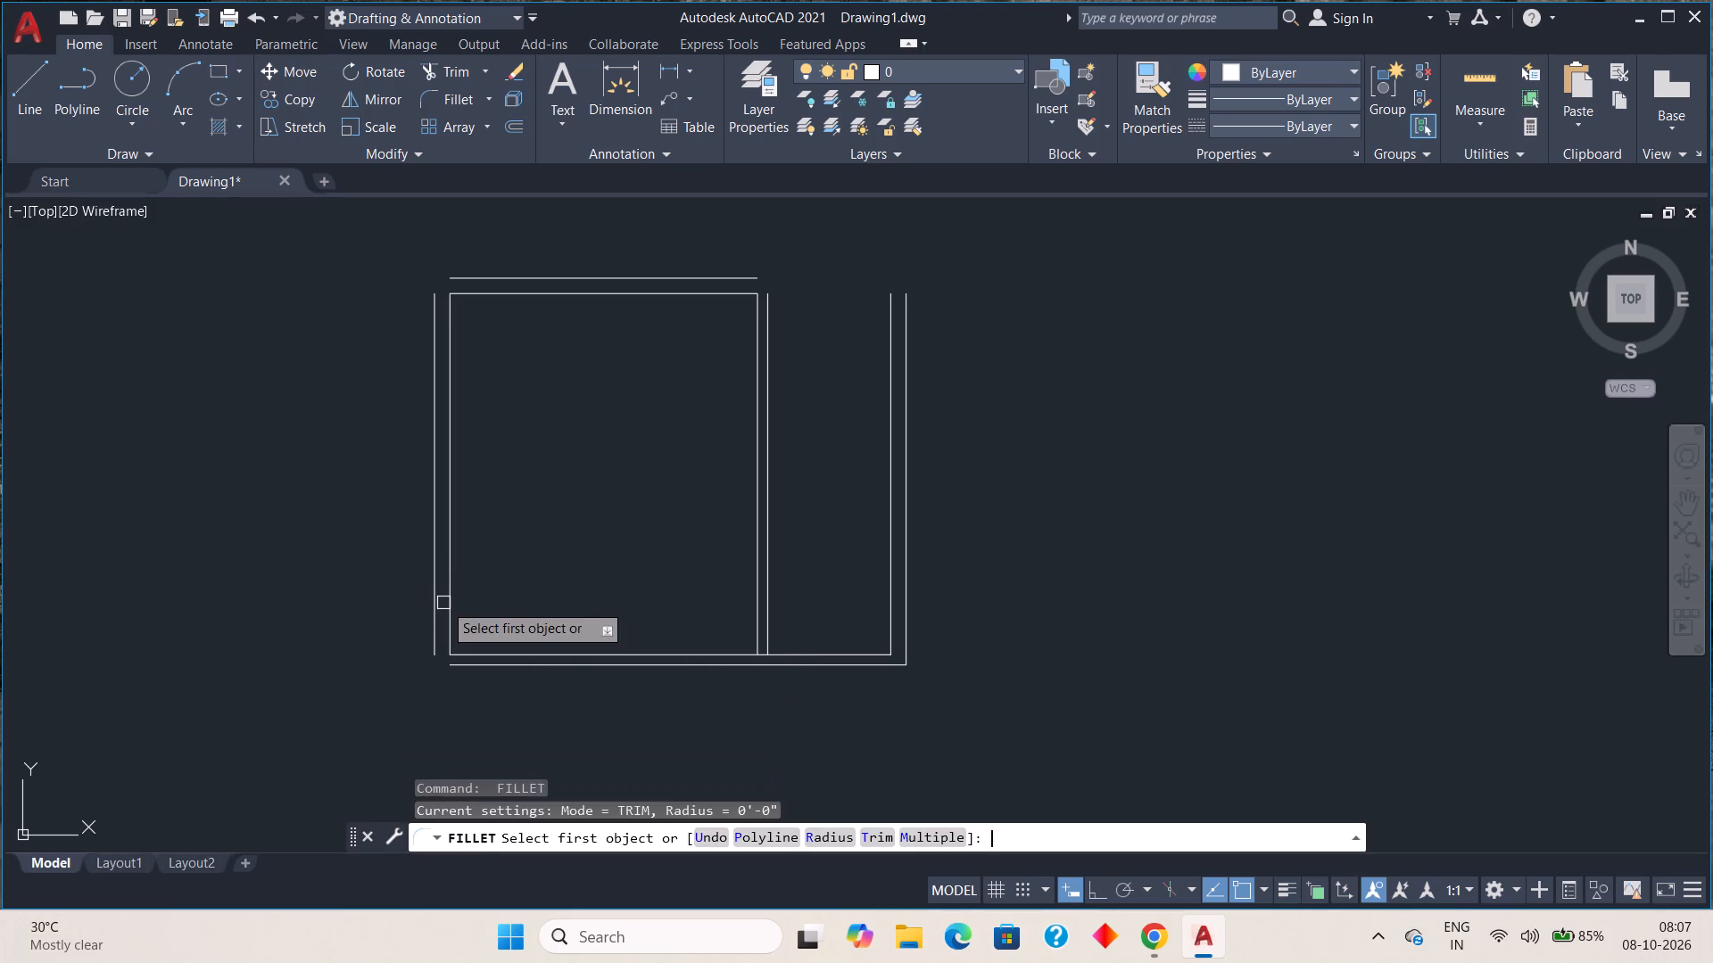
left_click(434, 619)
left_click(464, 665)
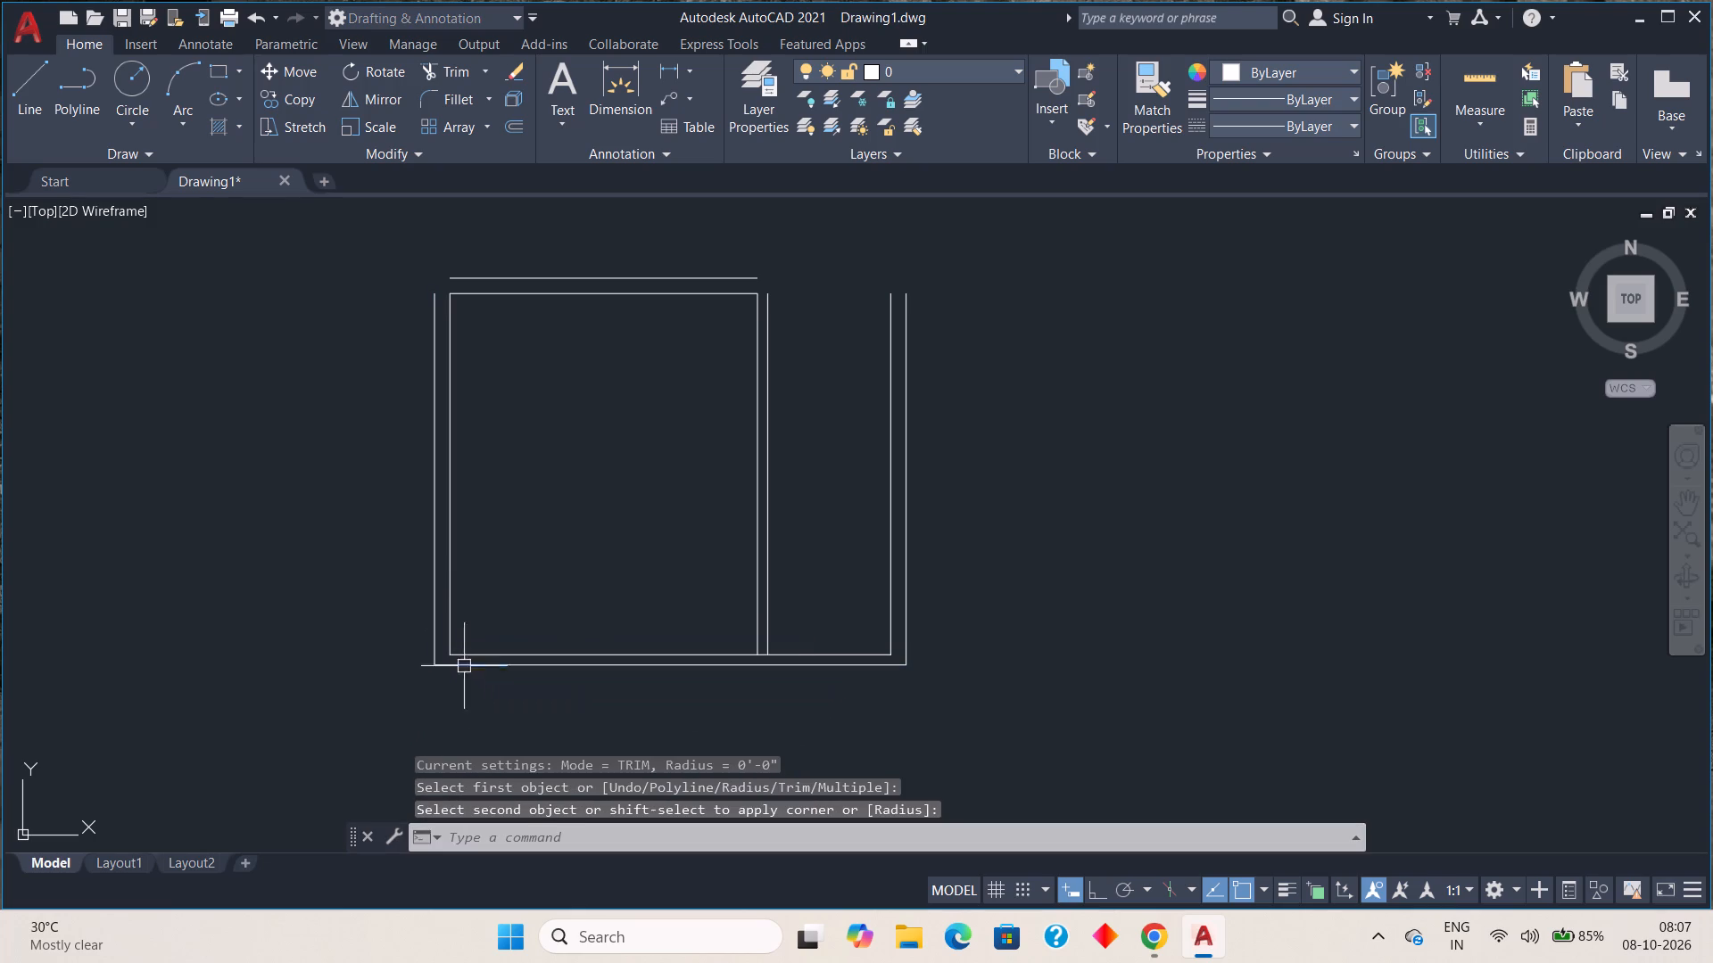
key("space")
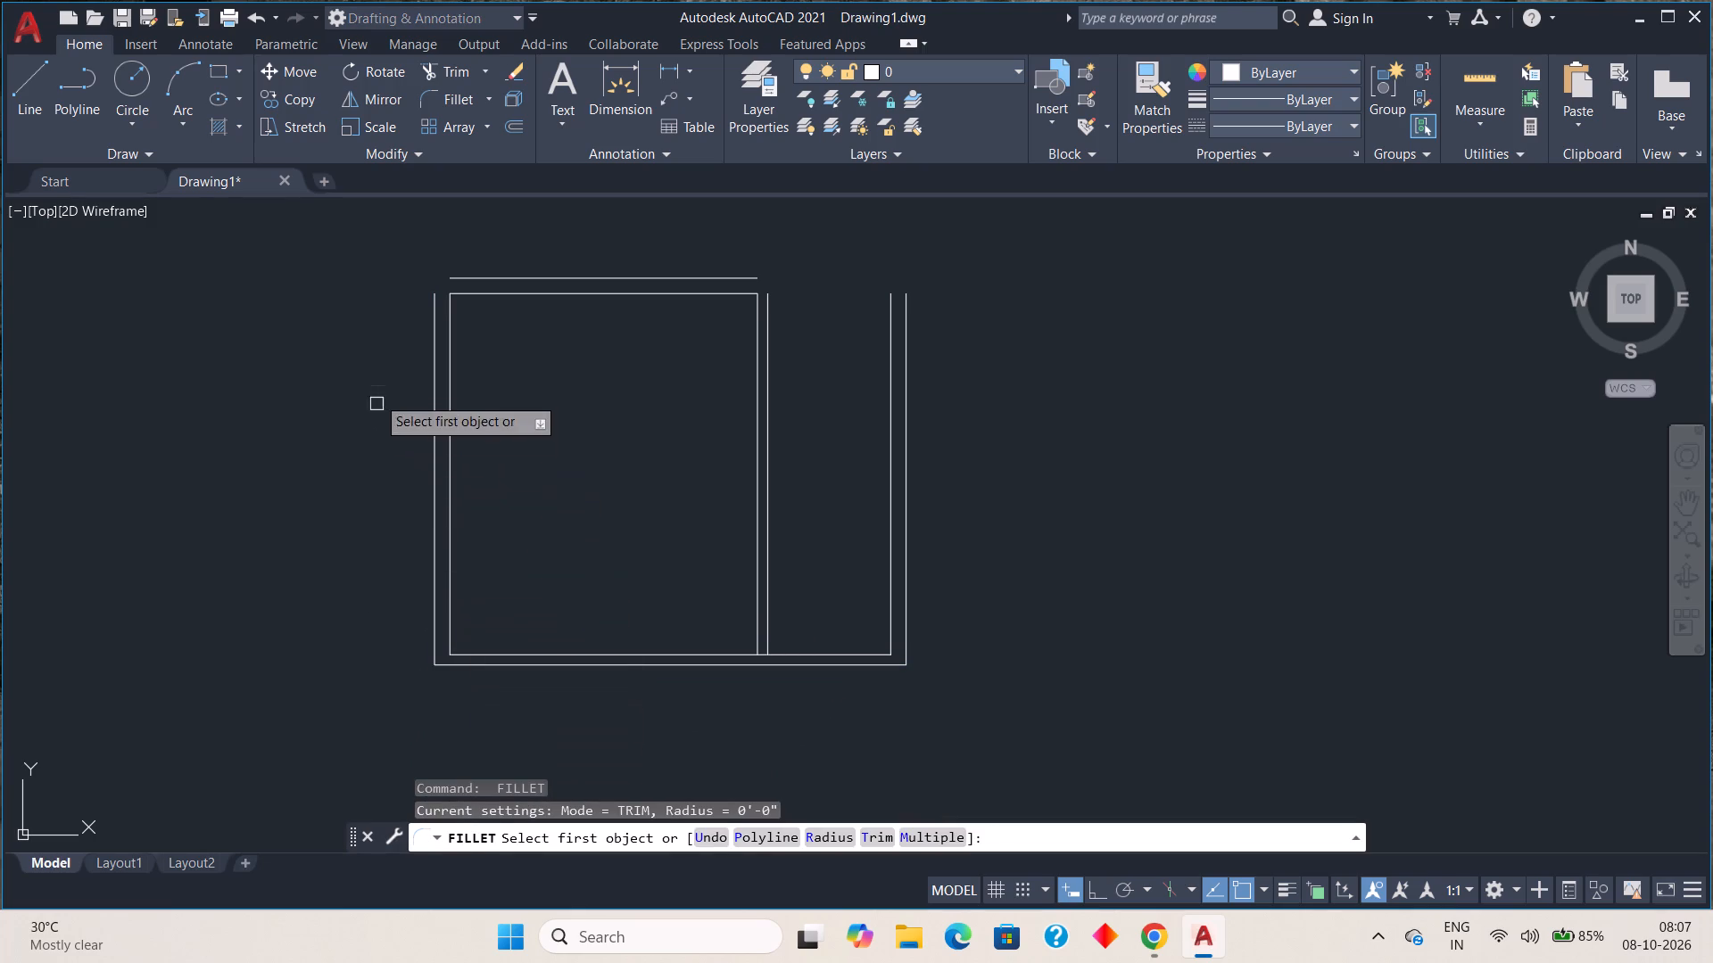
left_click(430, 343)
left_click(464, 273)
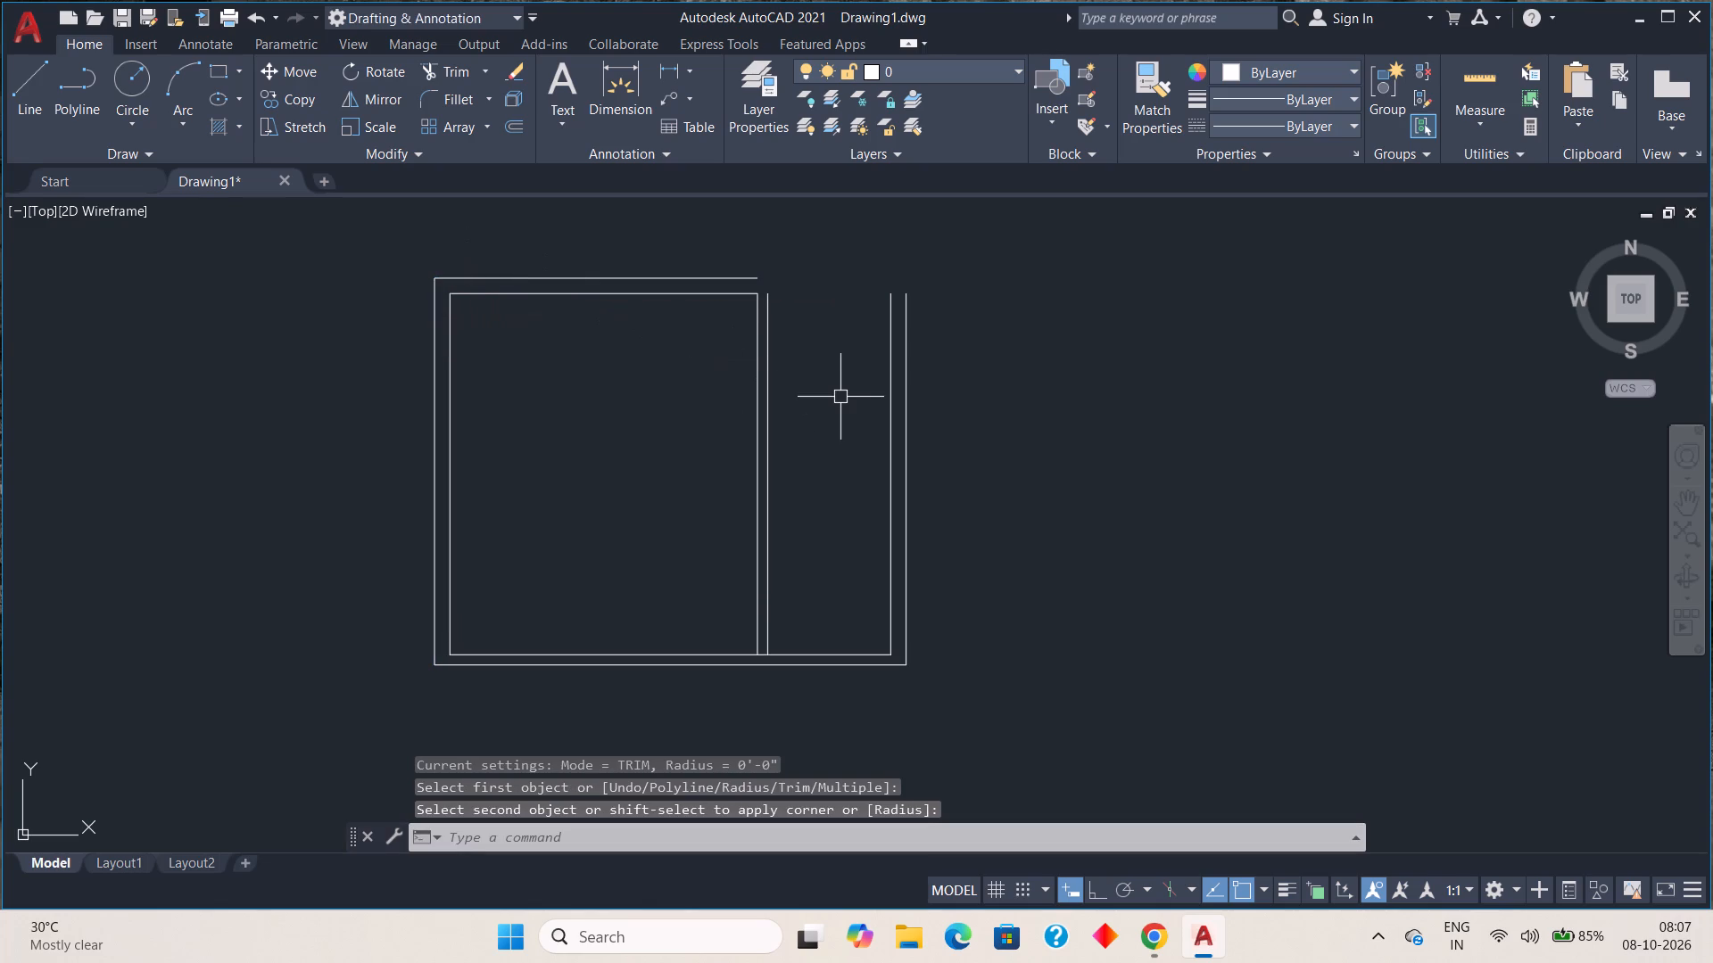
key("space")
left_click(768, 332)
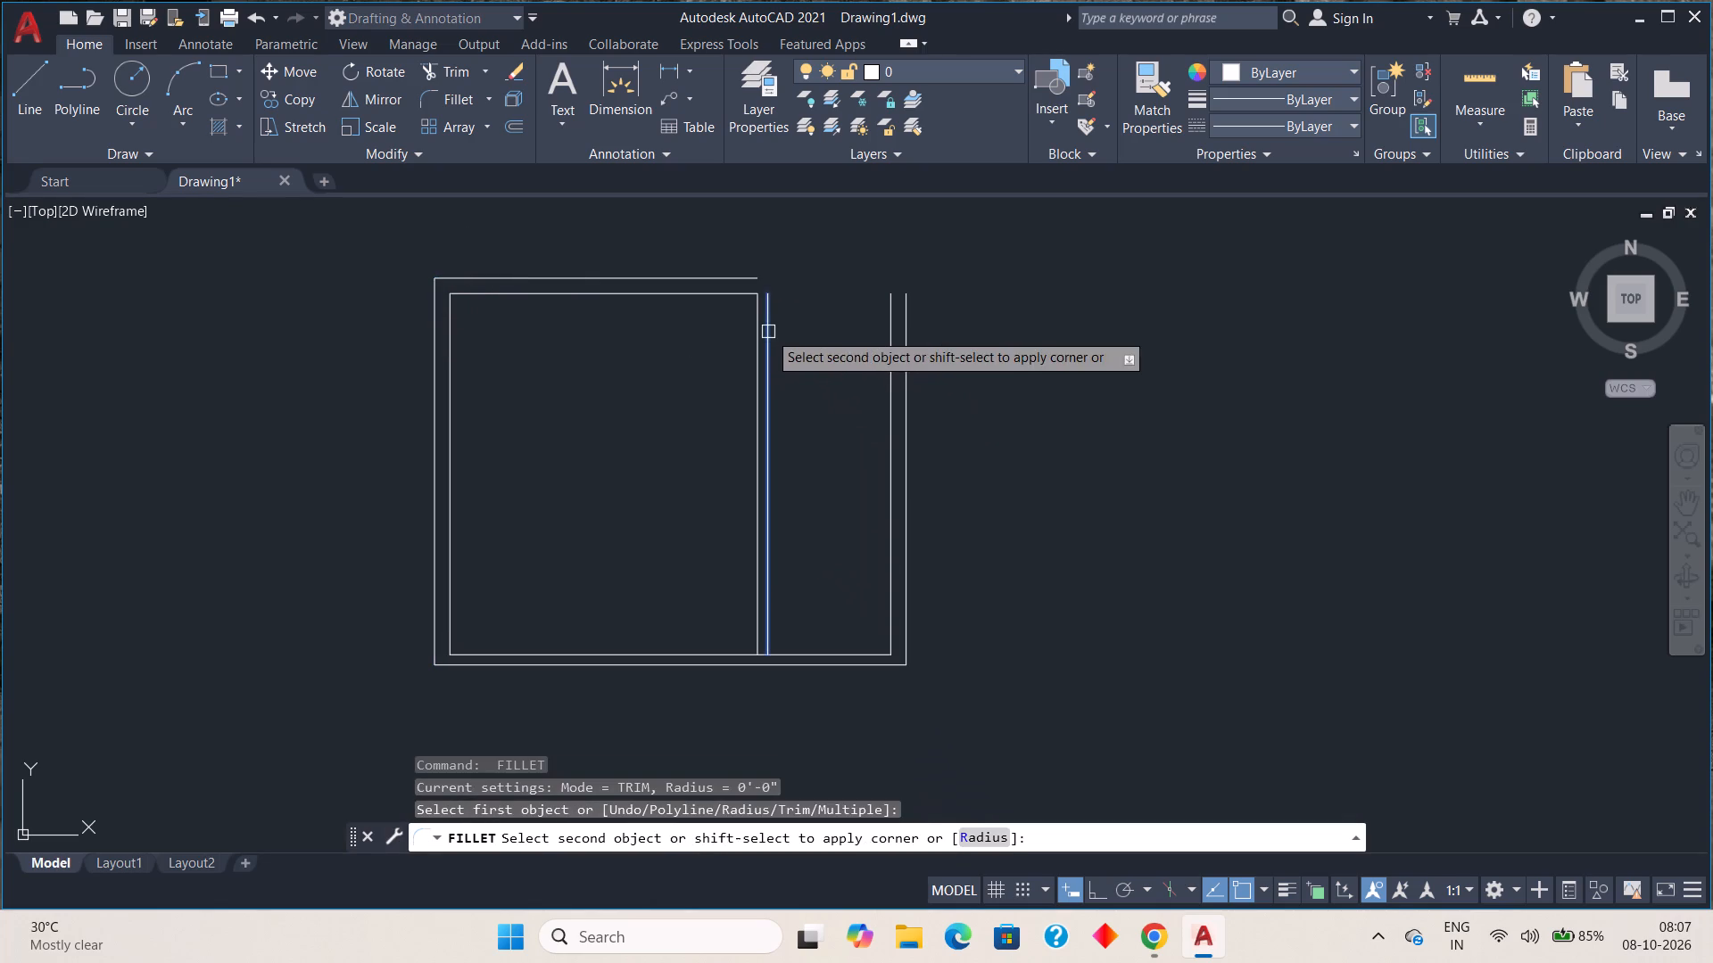
left_click(726, 274)
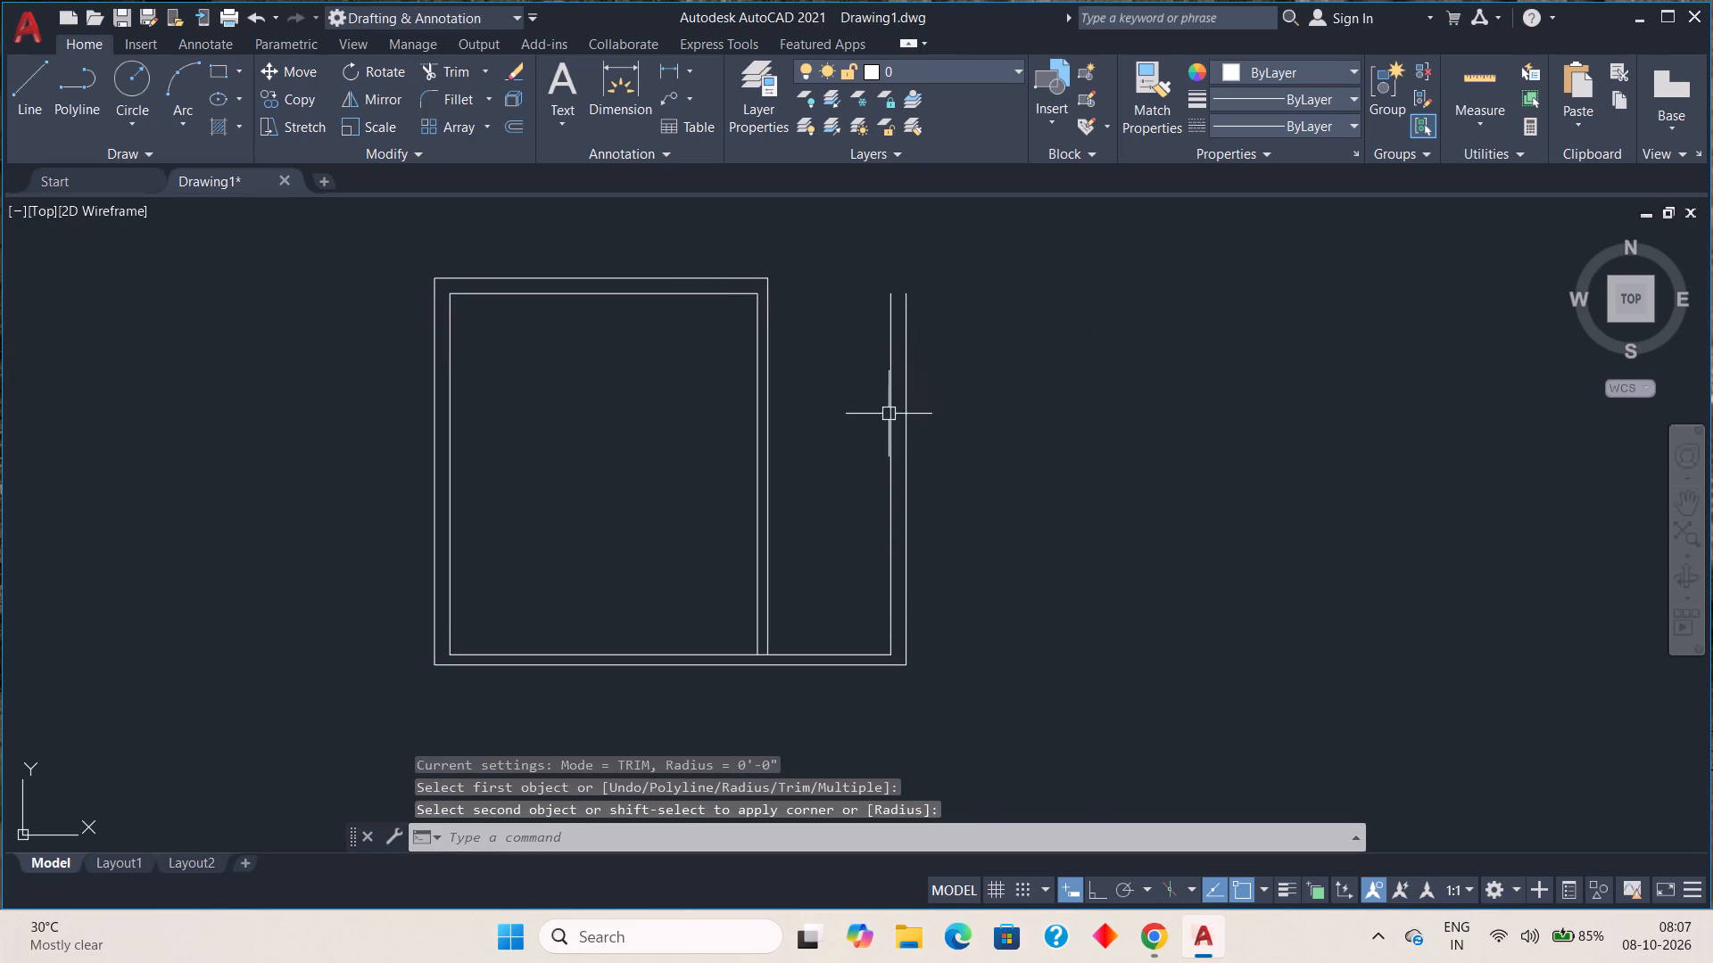
key("space")
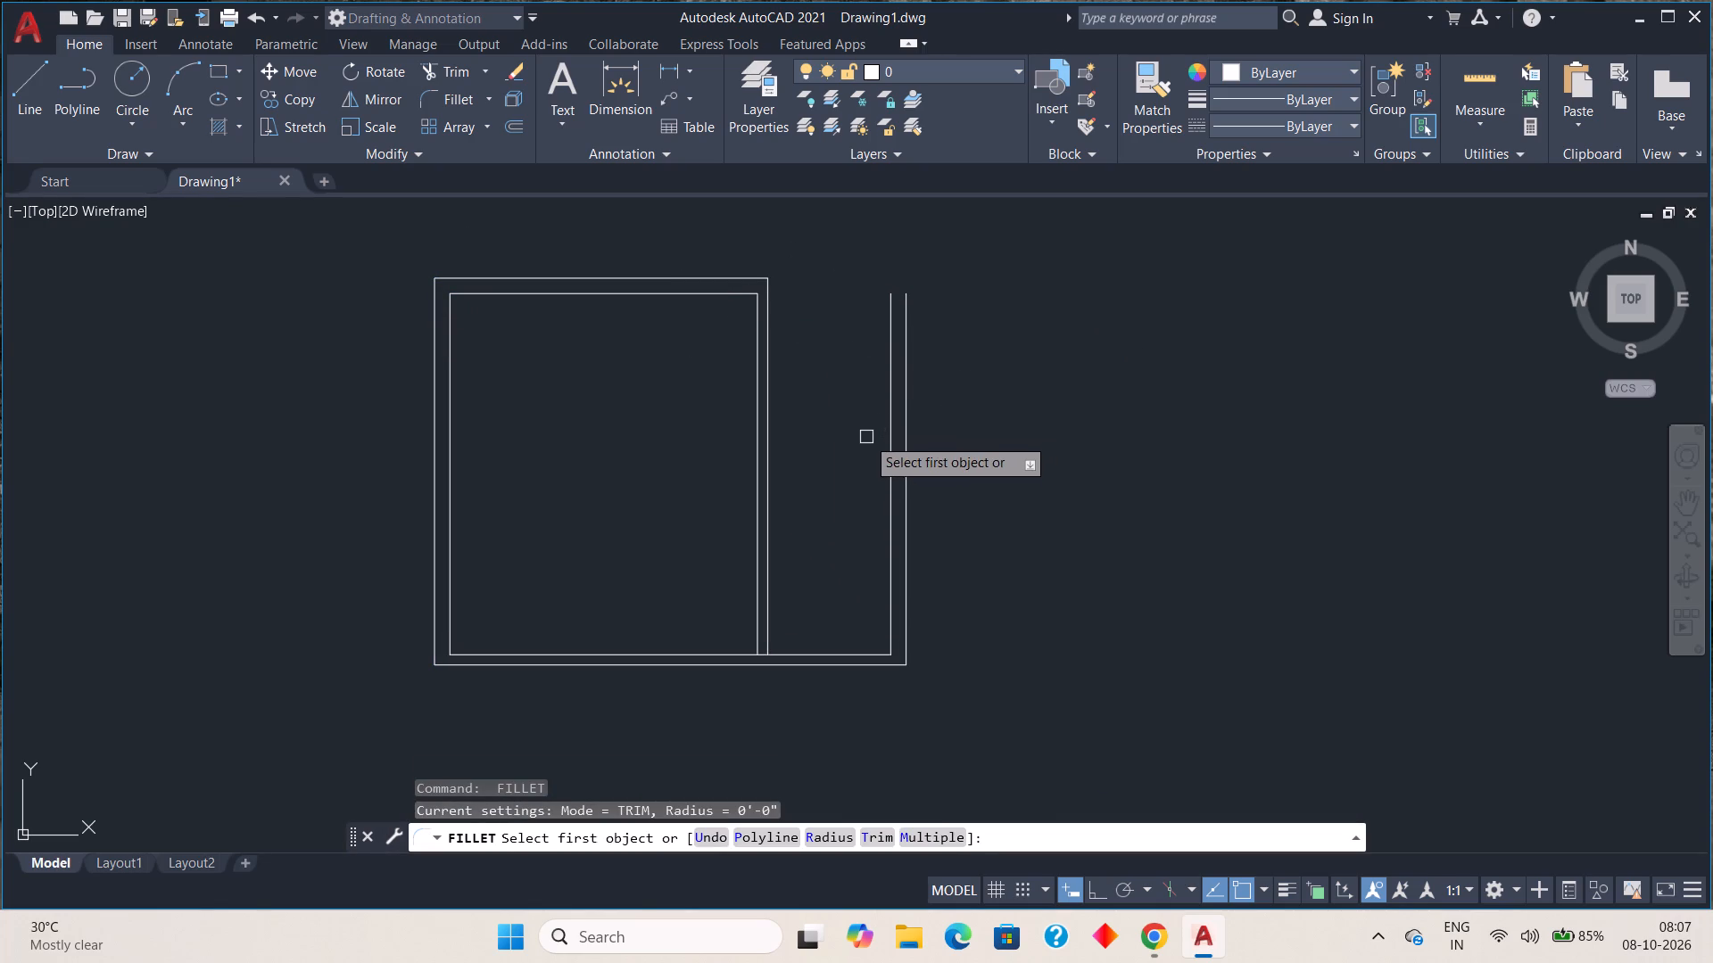
key("Escape")
key("Escape")
key("Escape")
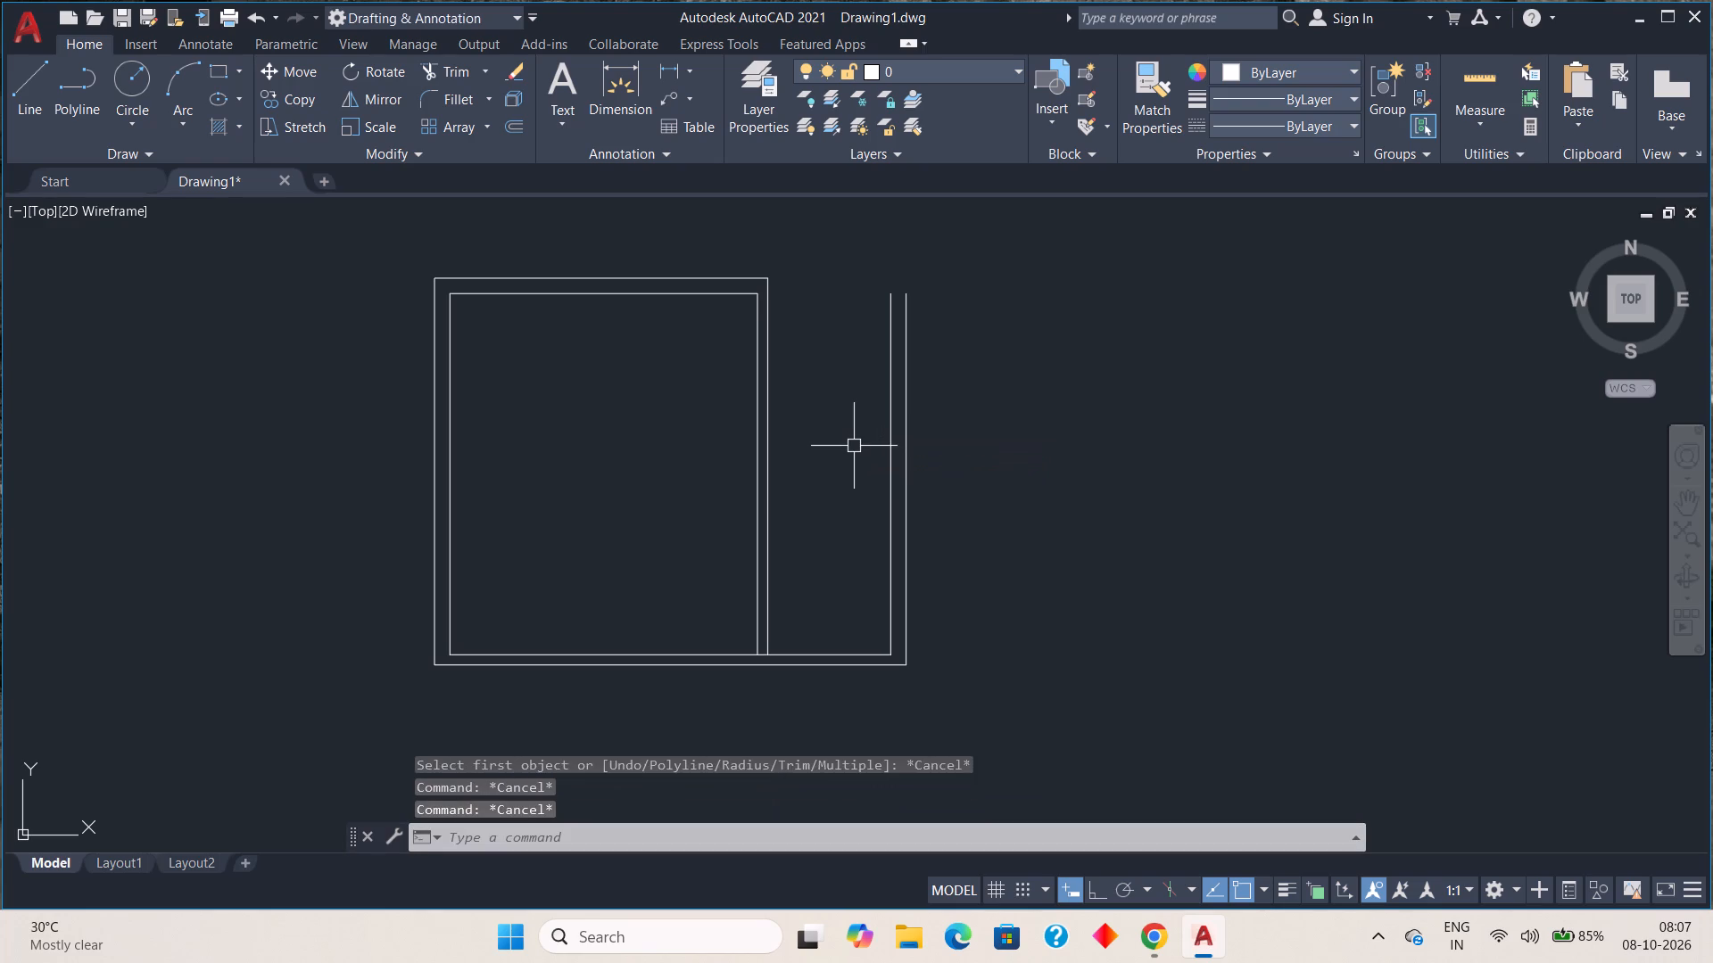
key("Escape")
key("Escape")
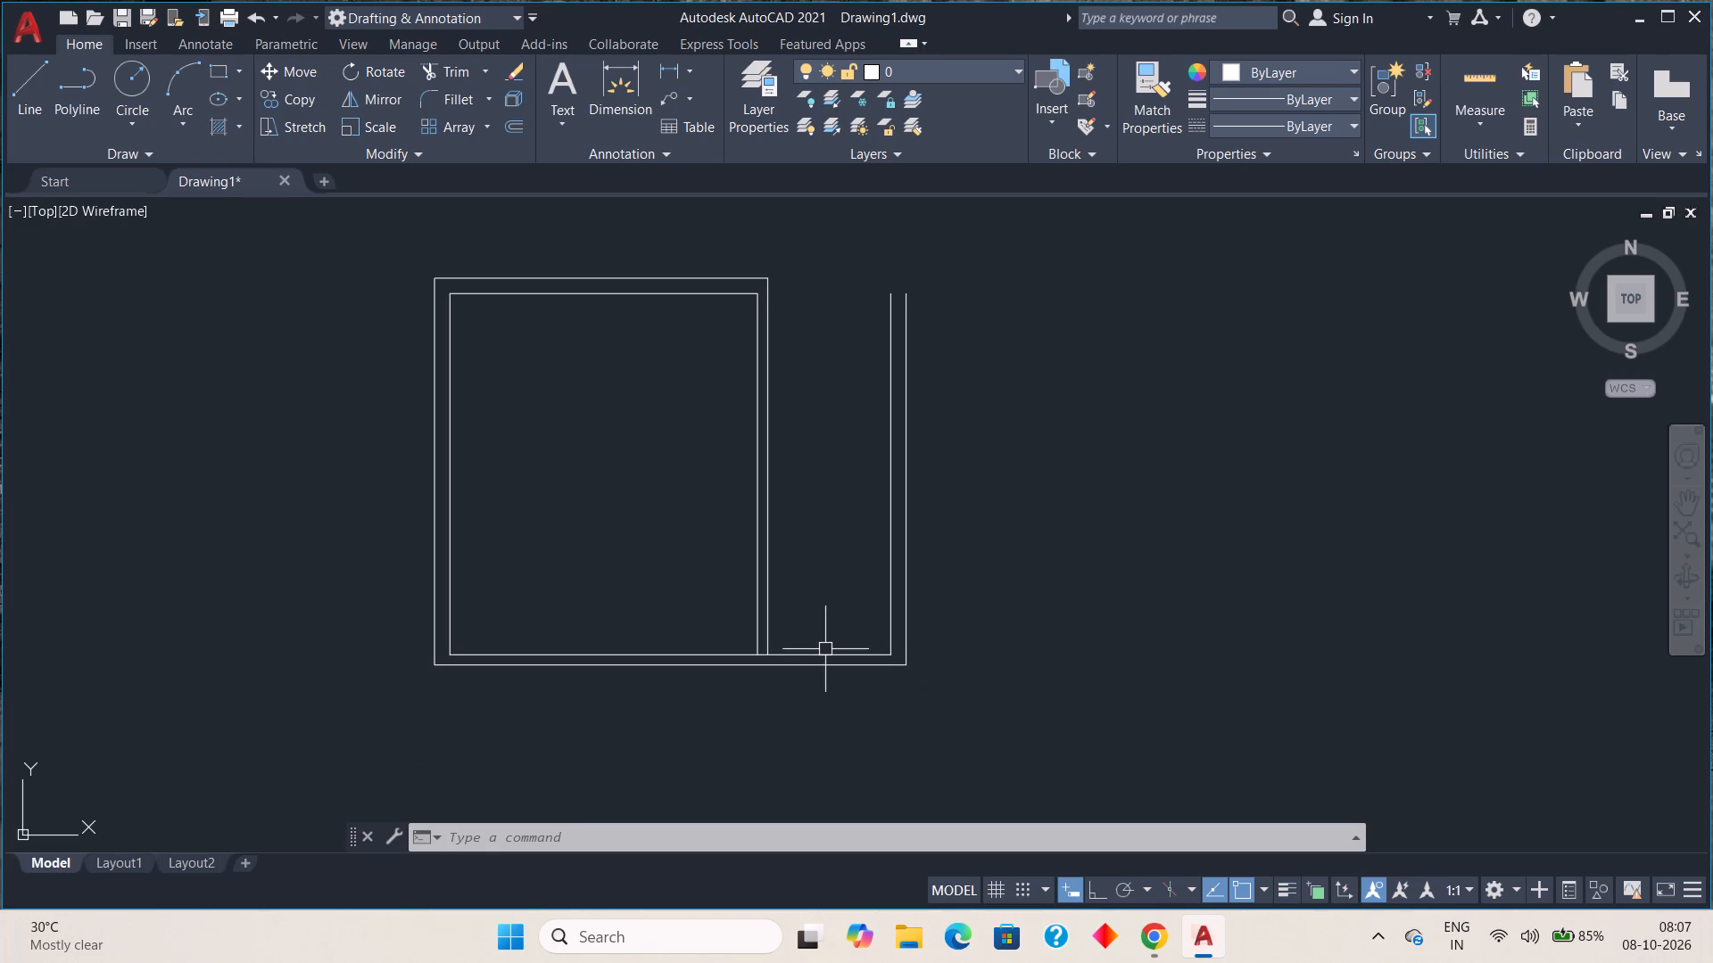
Offset the inner bottom wall line 8'2" upward, into the plan.
key("o")
key("Return")
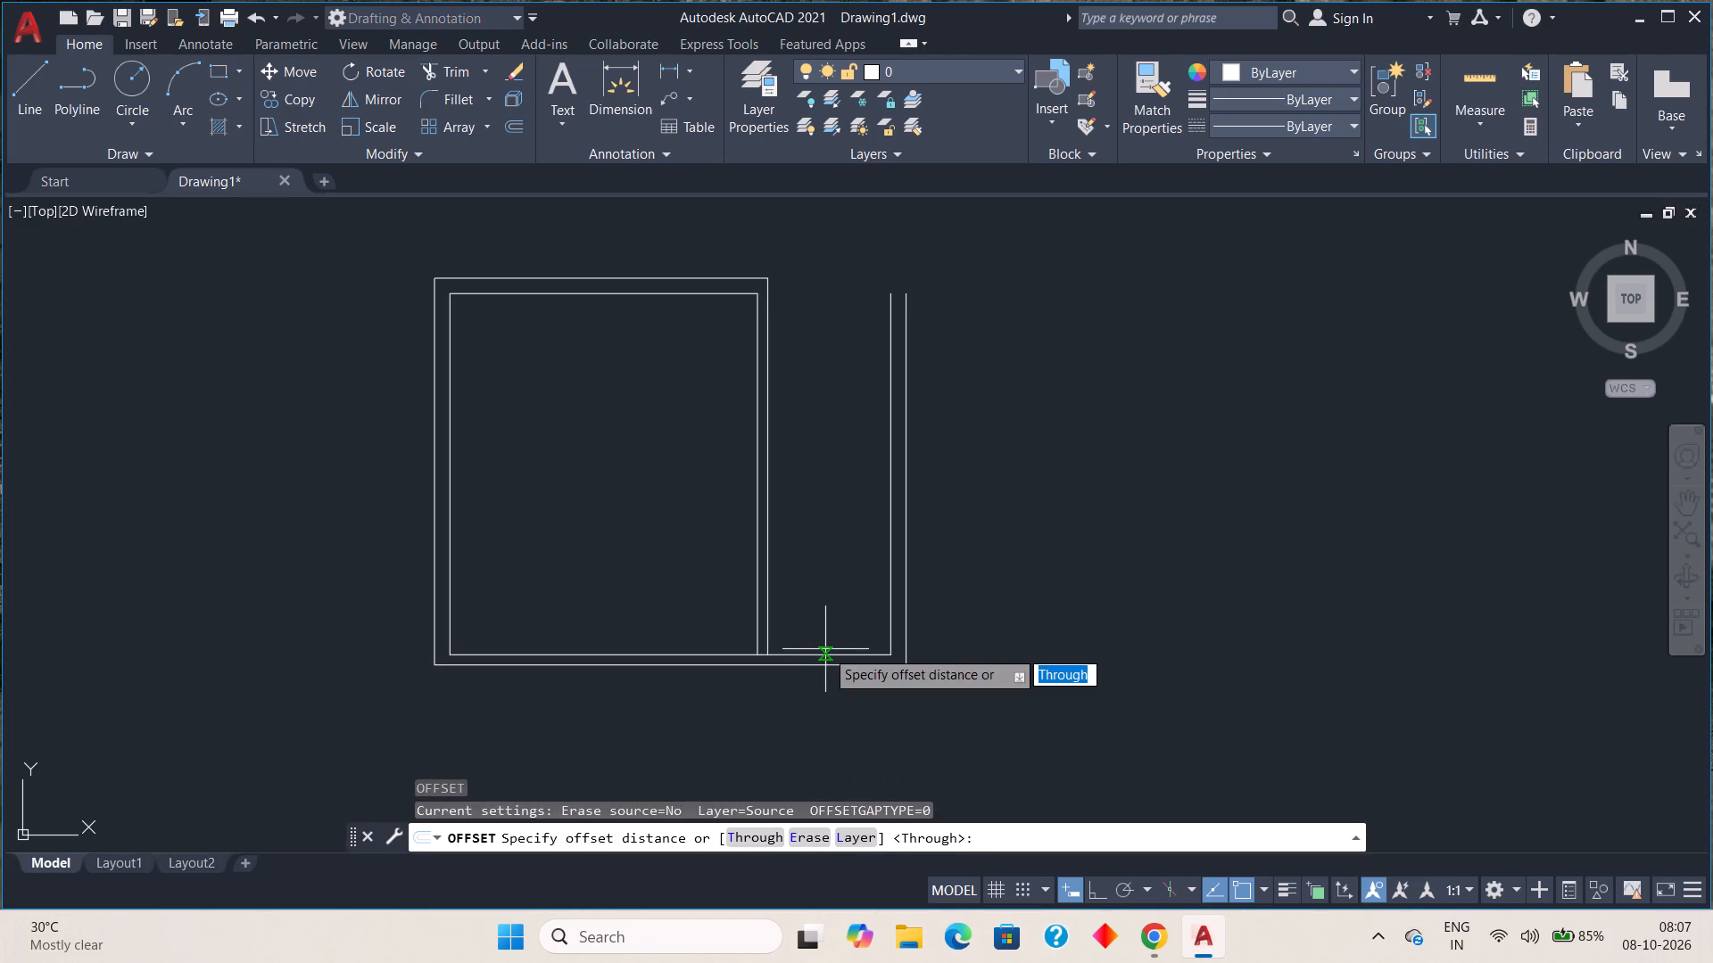
key("8")
key("apostrophe")
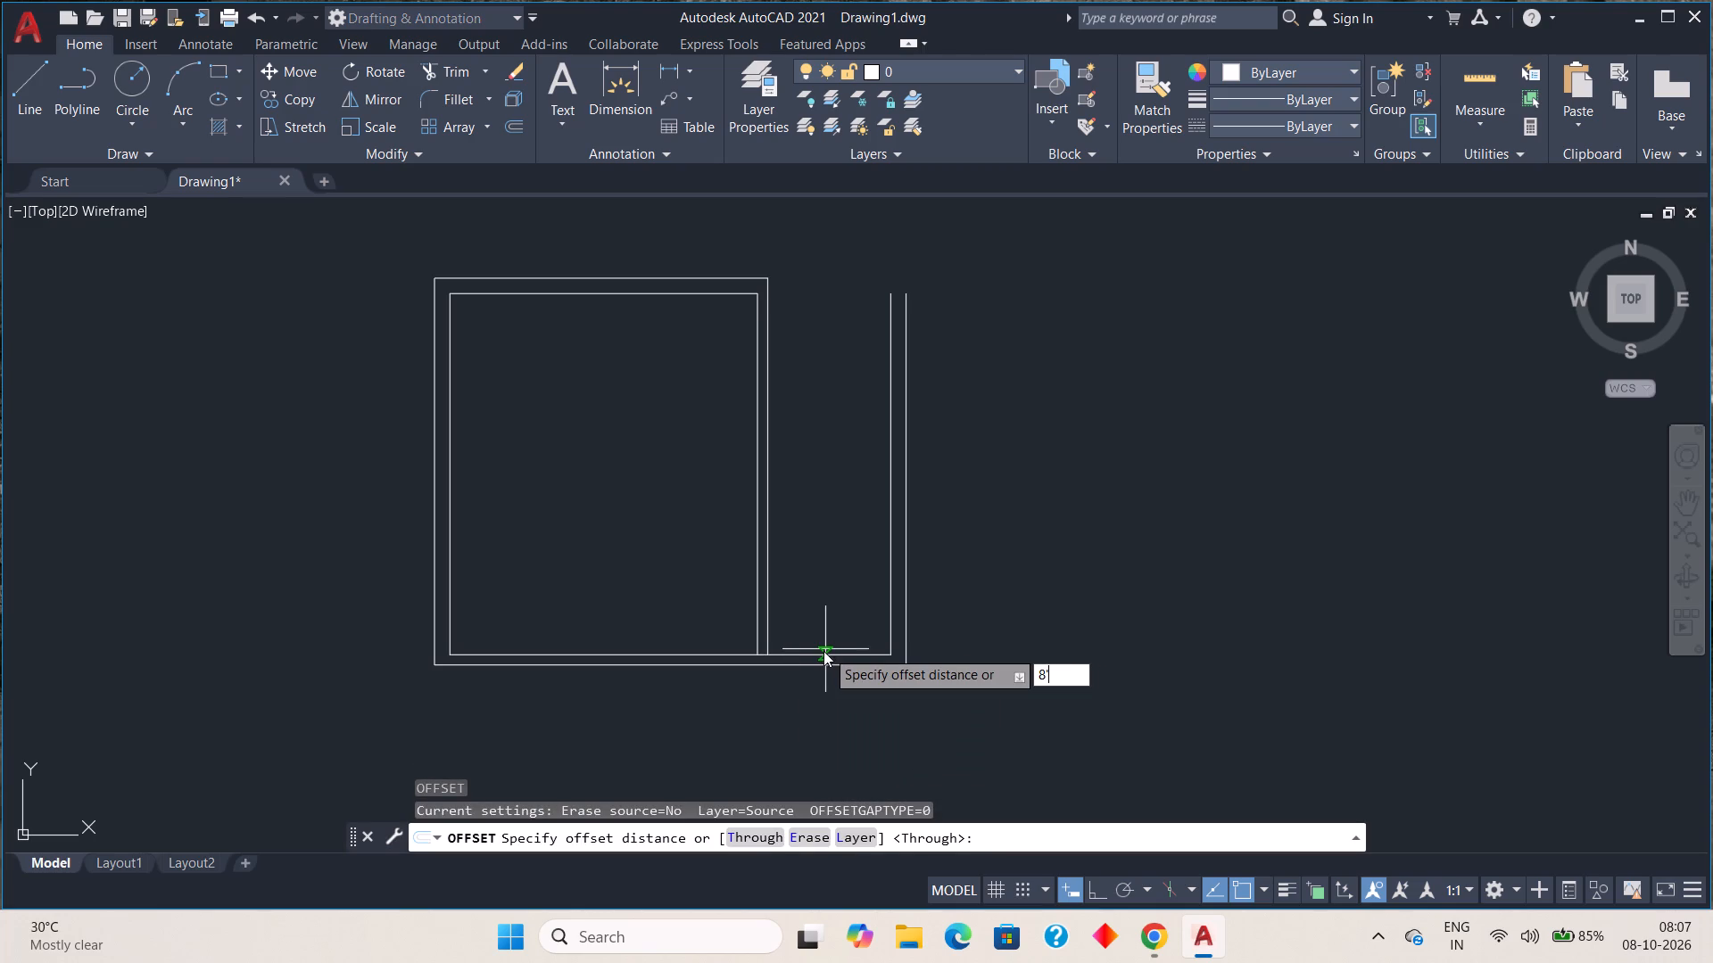
key("2")
key("shift+quotedbl")
key("space")
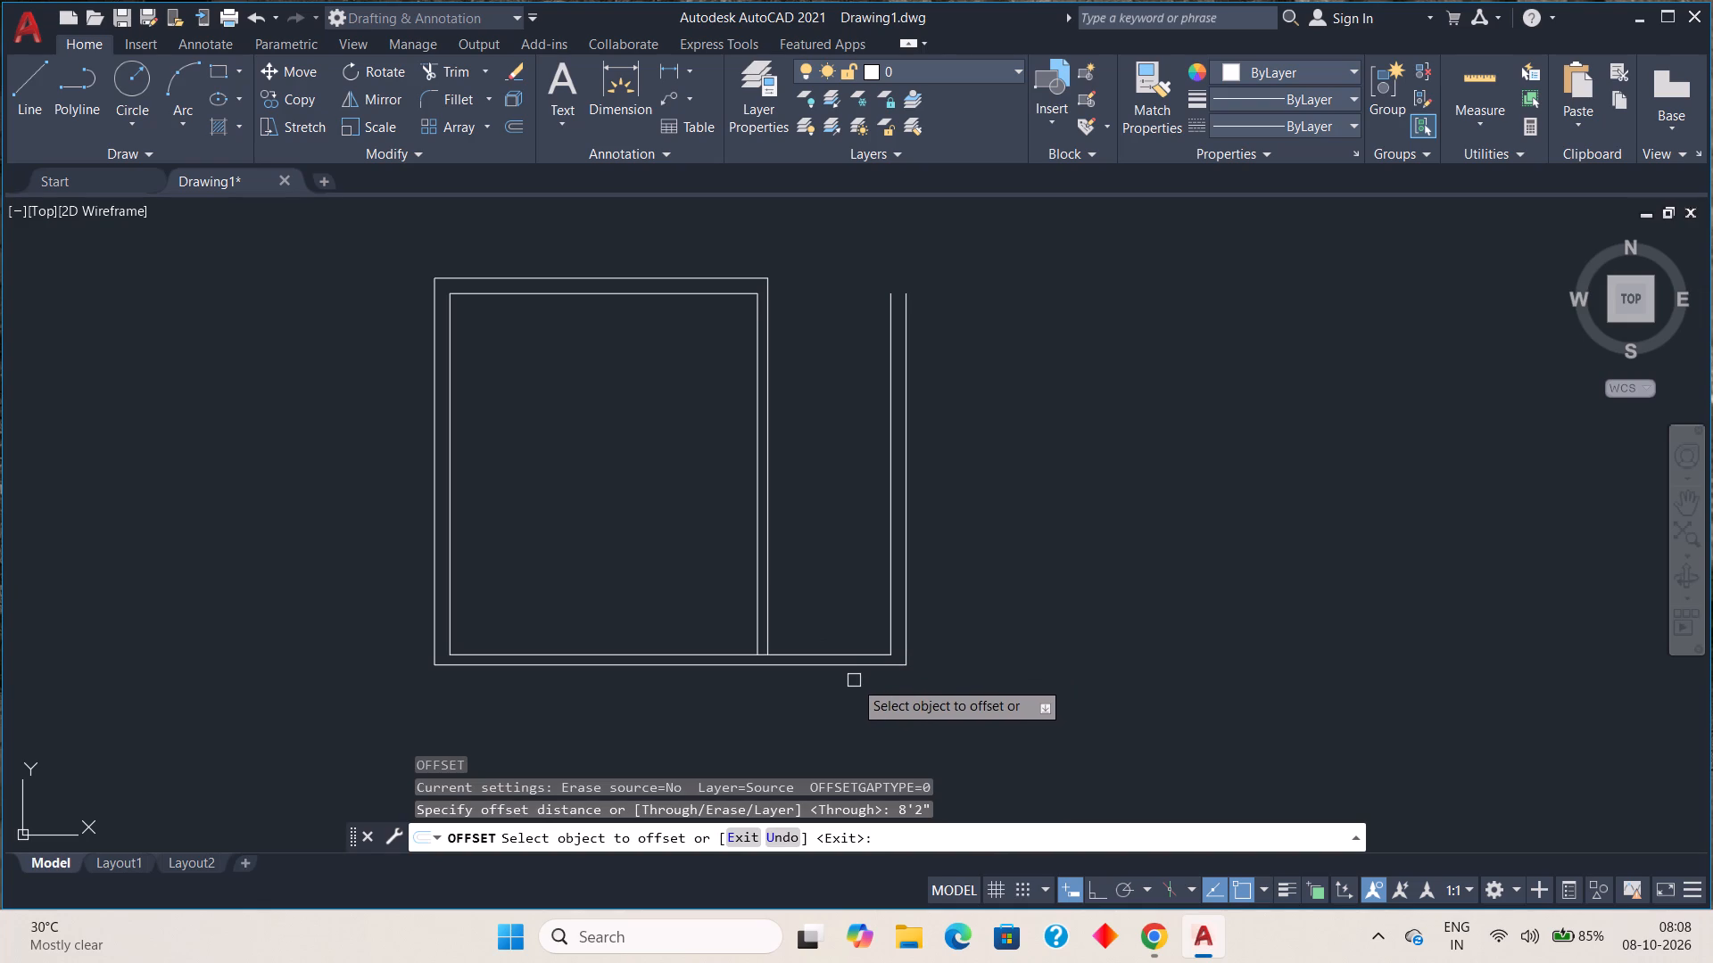
left_click(845, 652)
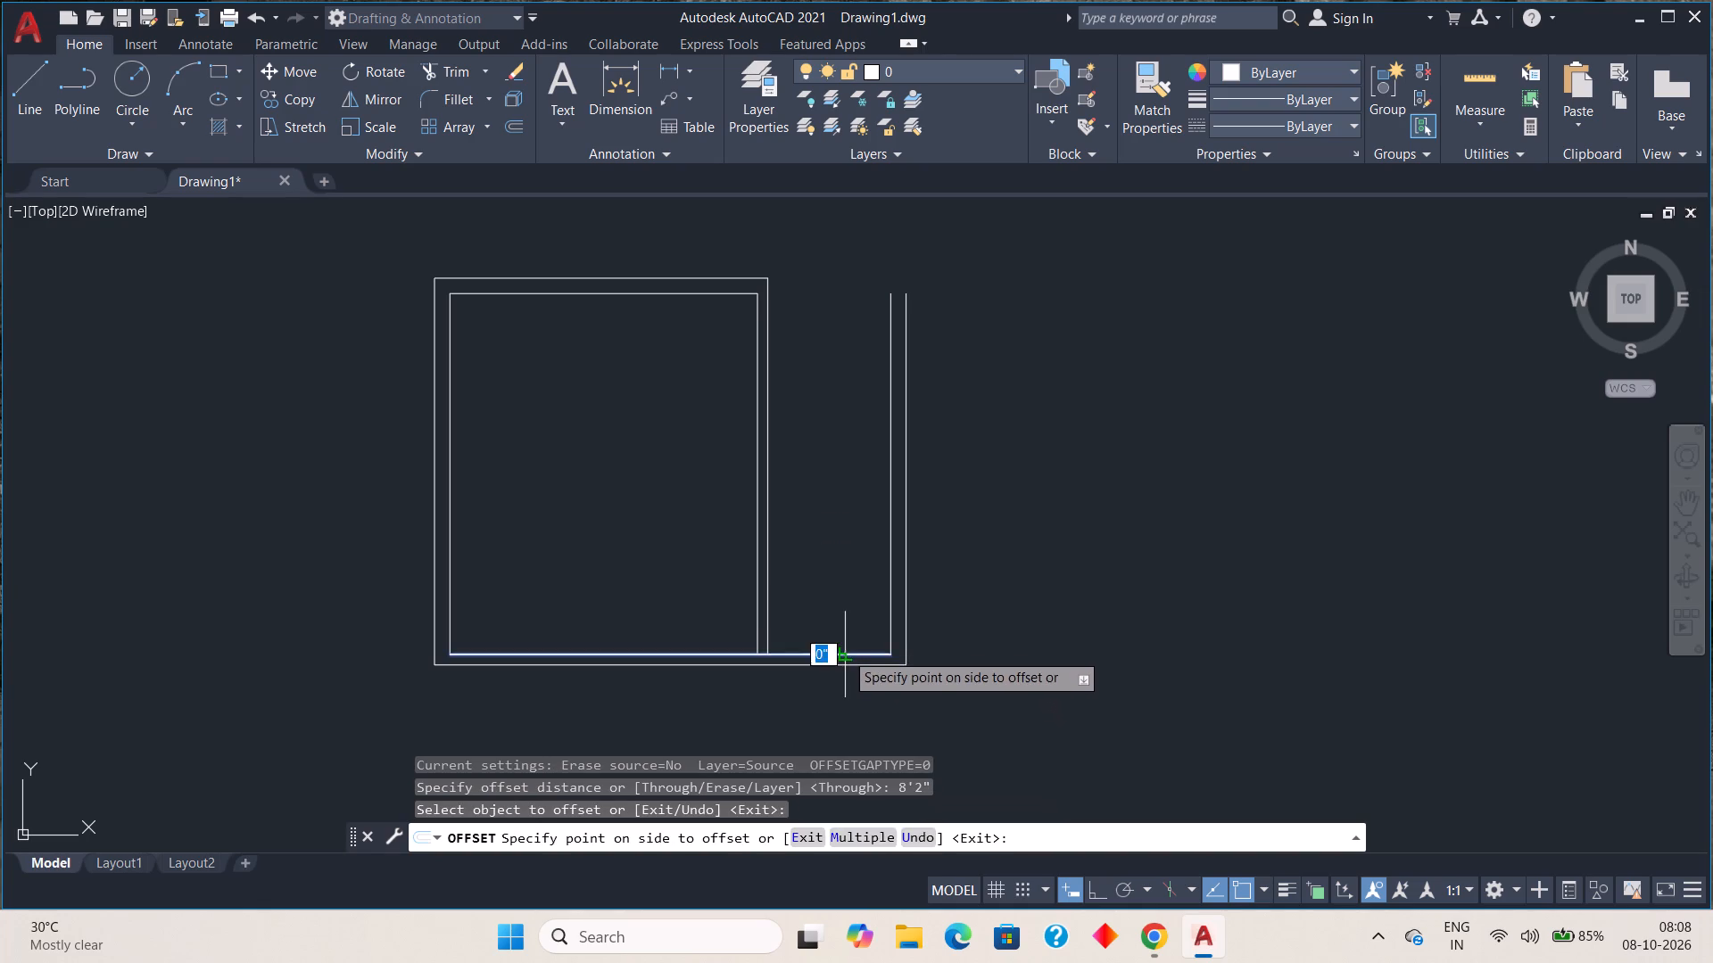
left_click(837, 572)
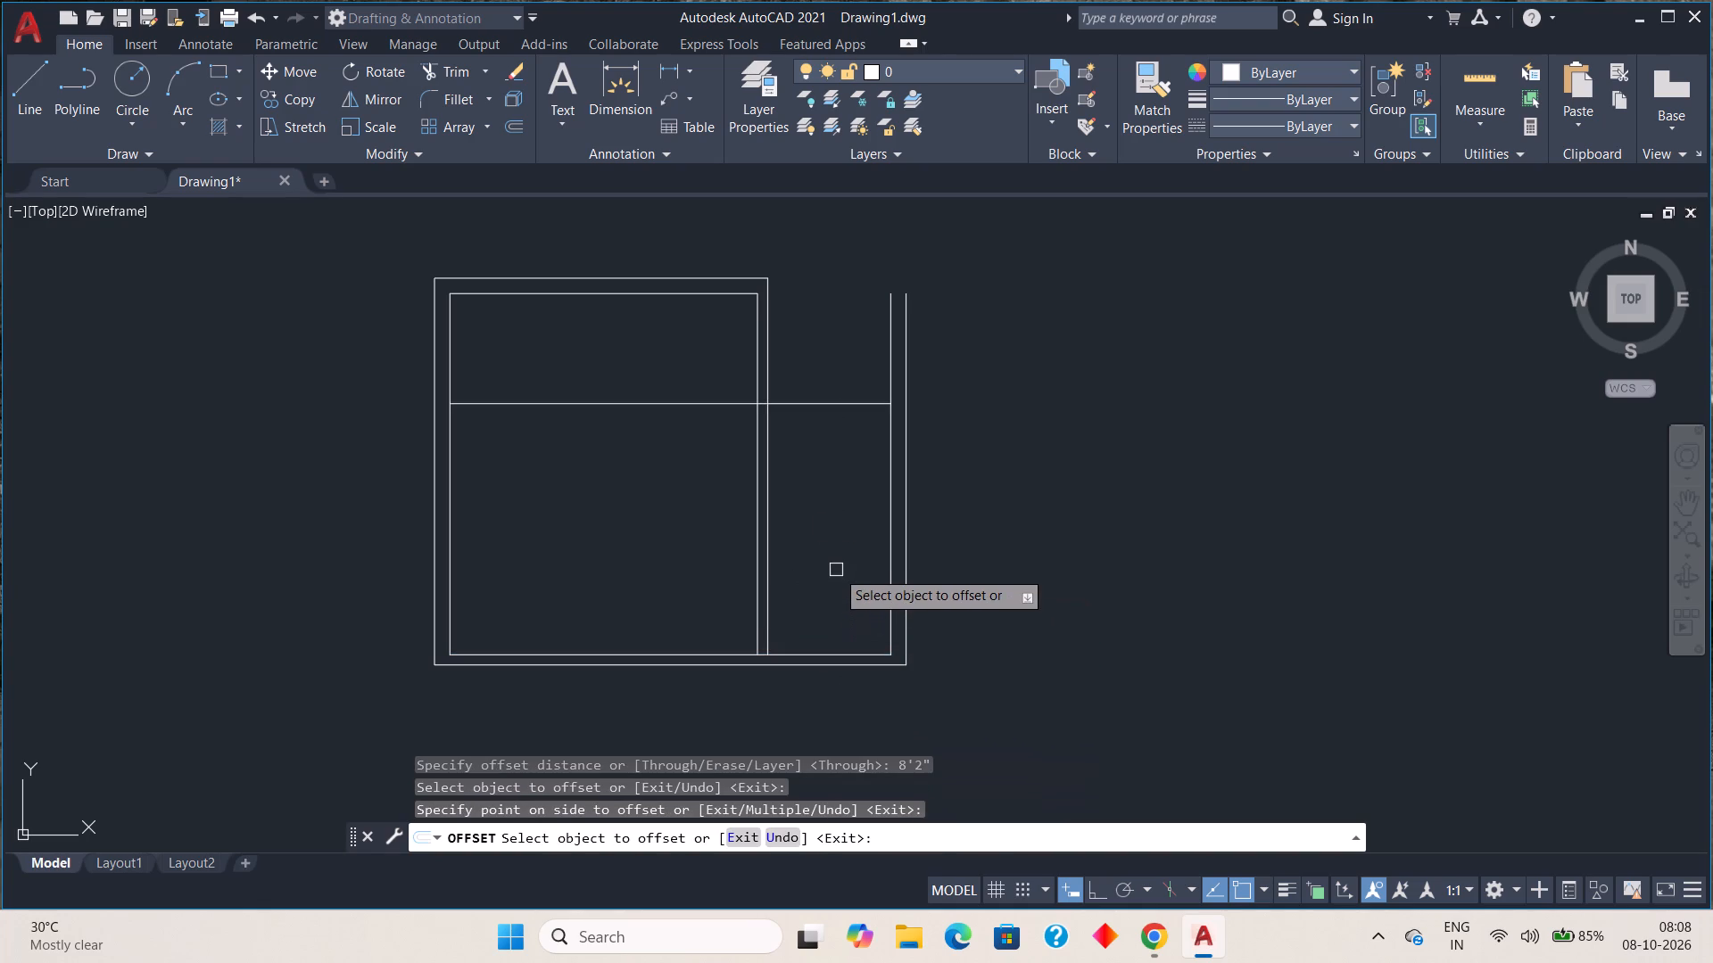
Offset the horizontal line crossing both spaces 4" upward to give the partition wall its thickness.
left_click(830, 402)
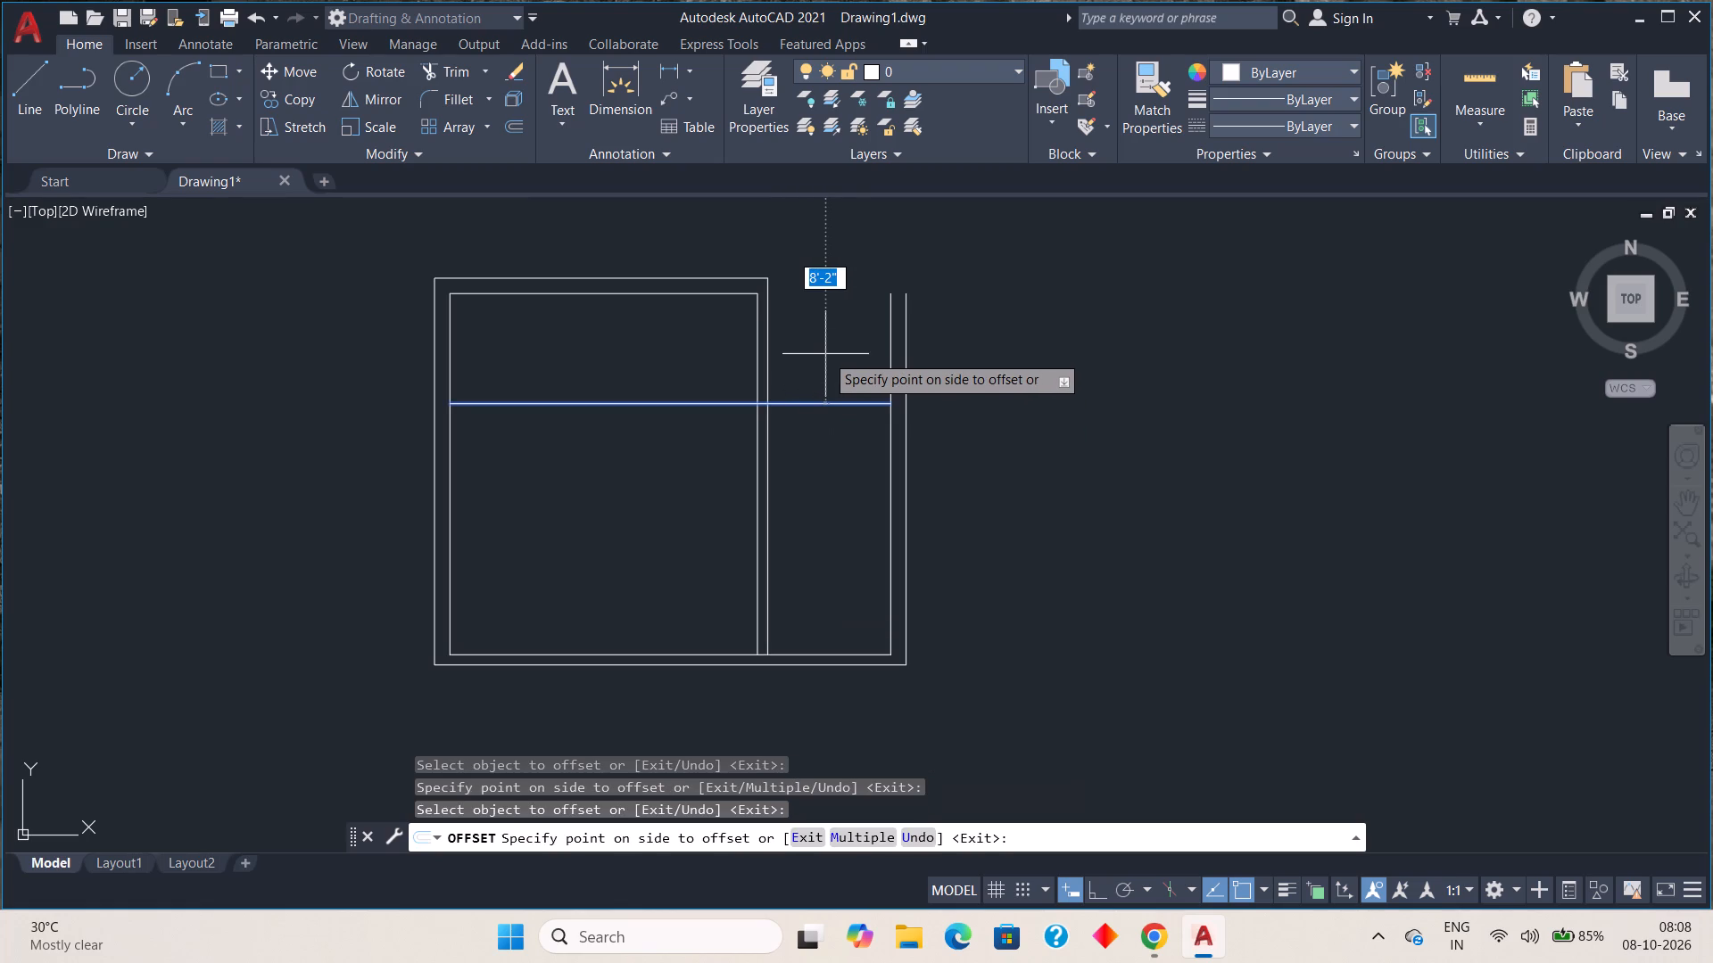
key("4")
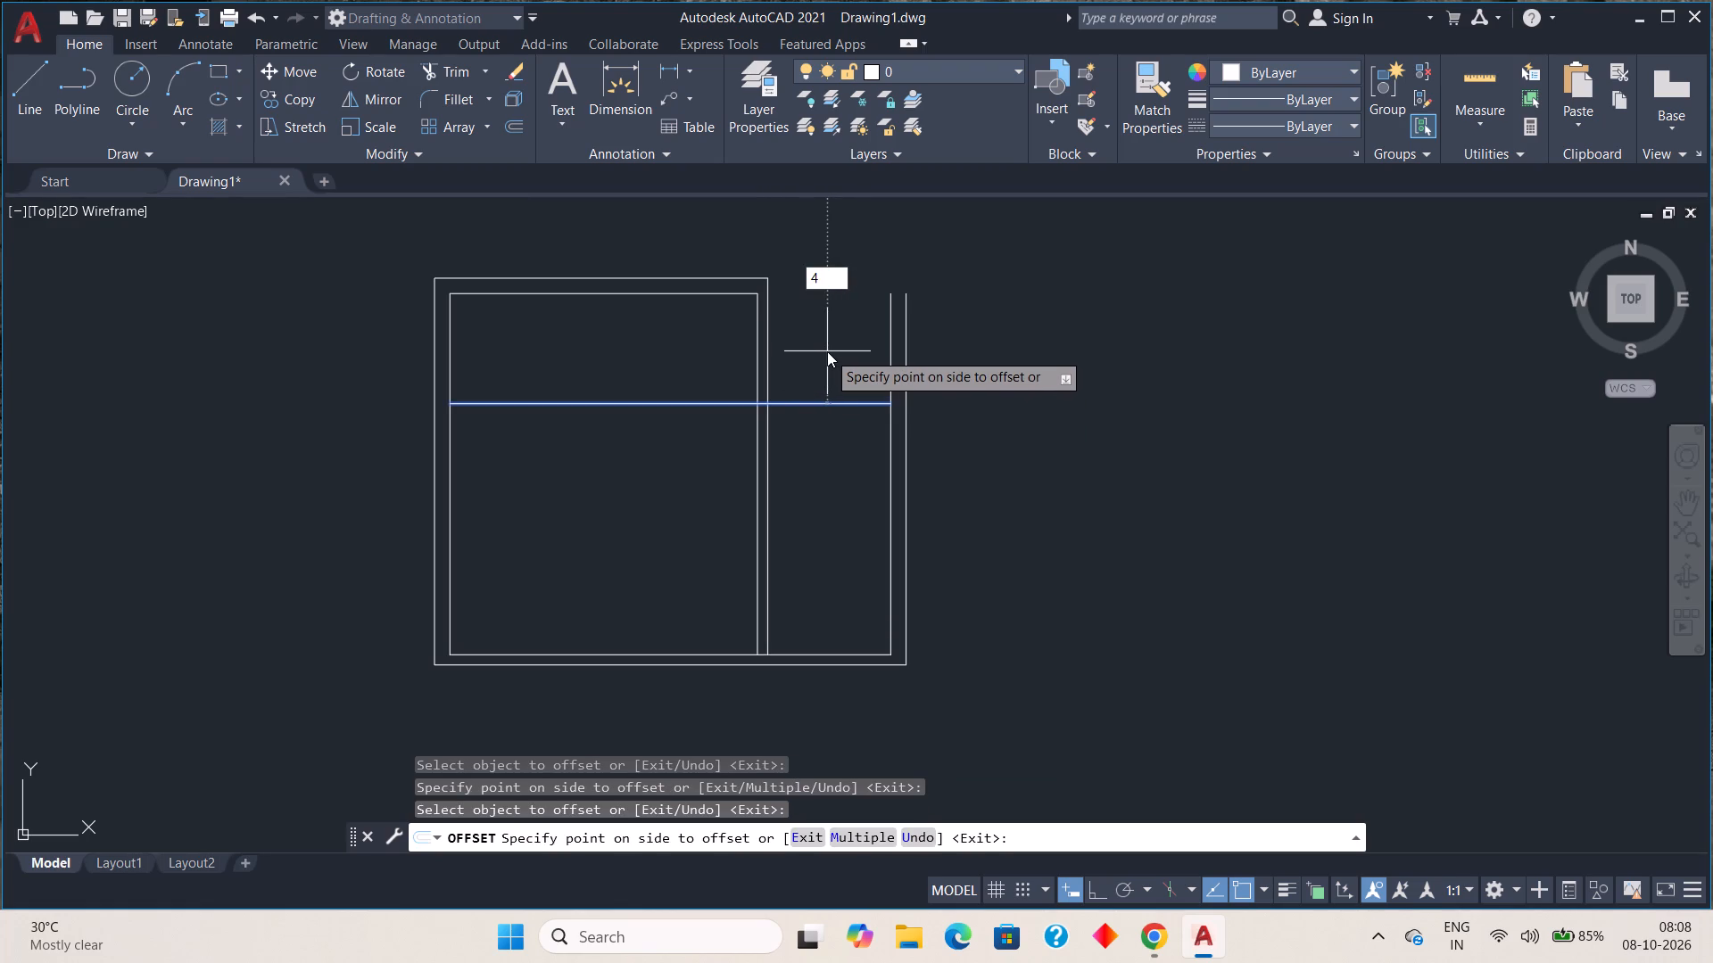
key("shift+quotedbl")
key("Return")
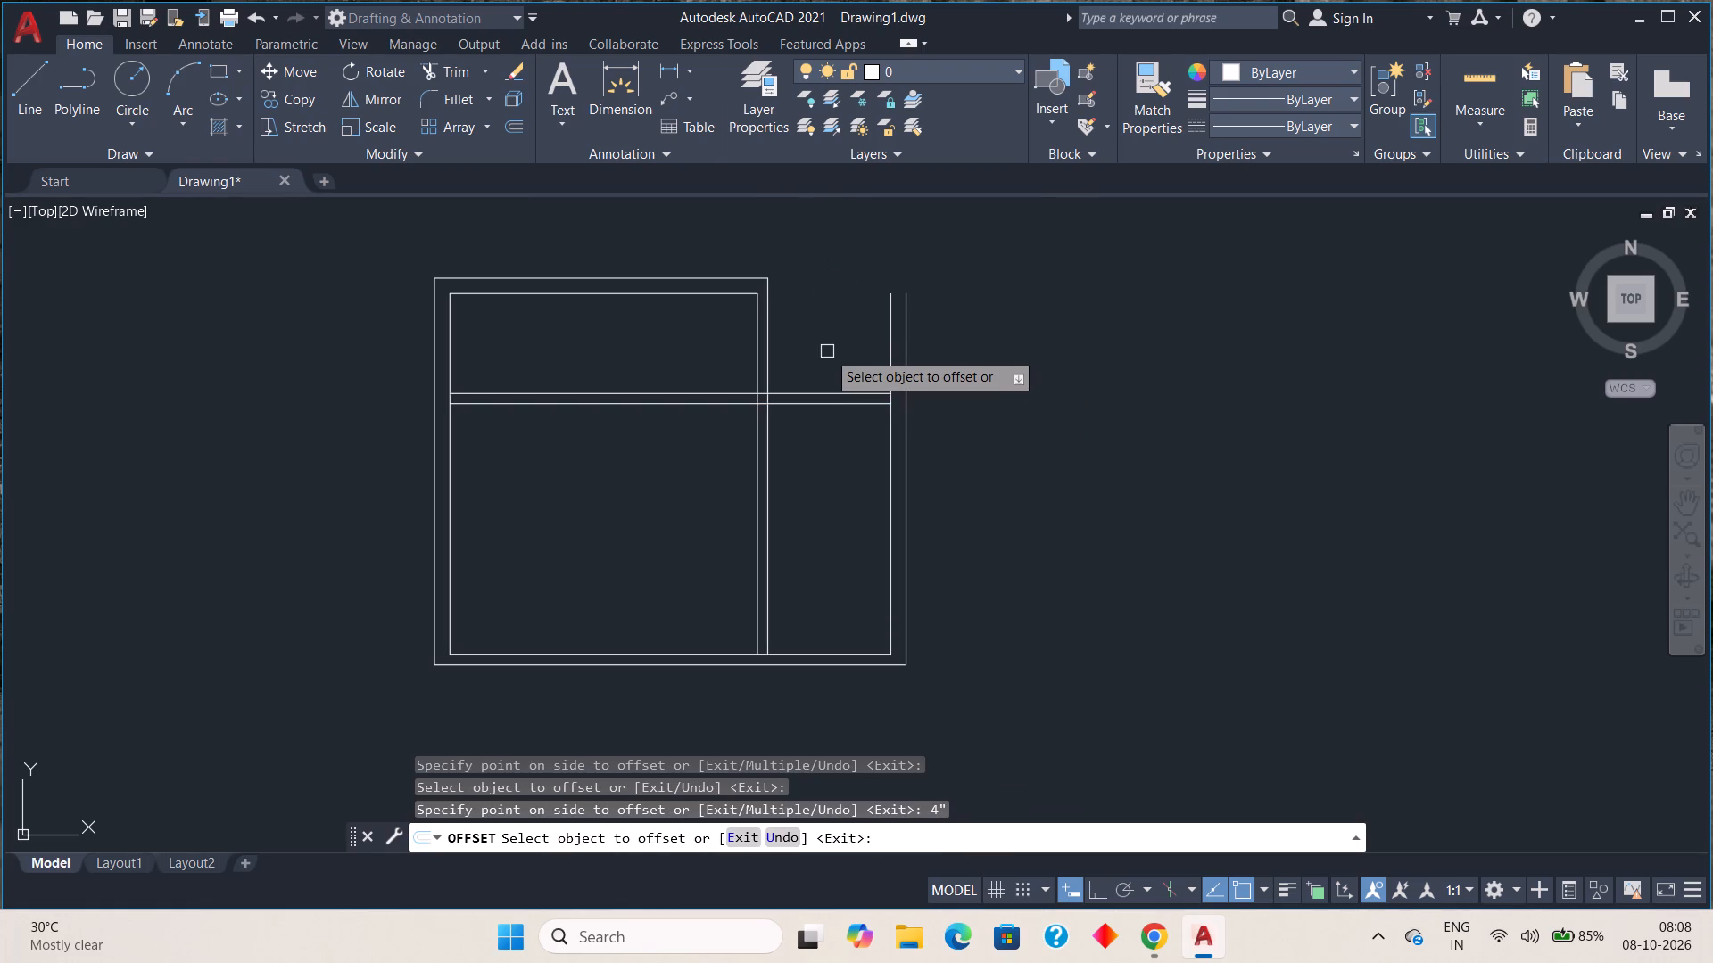
key("Escape")
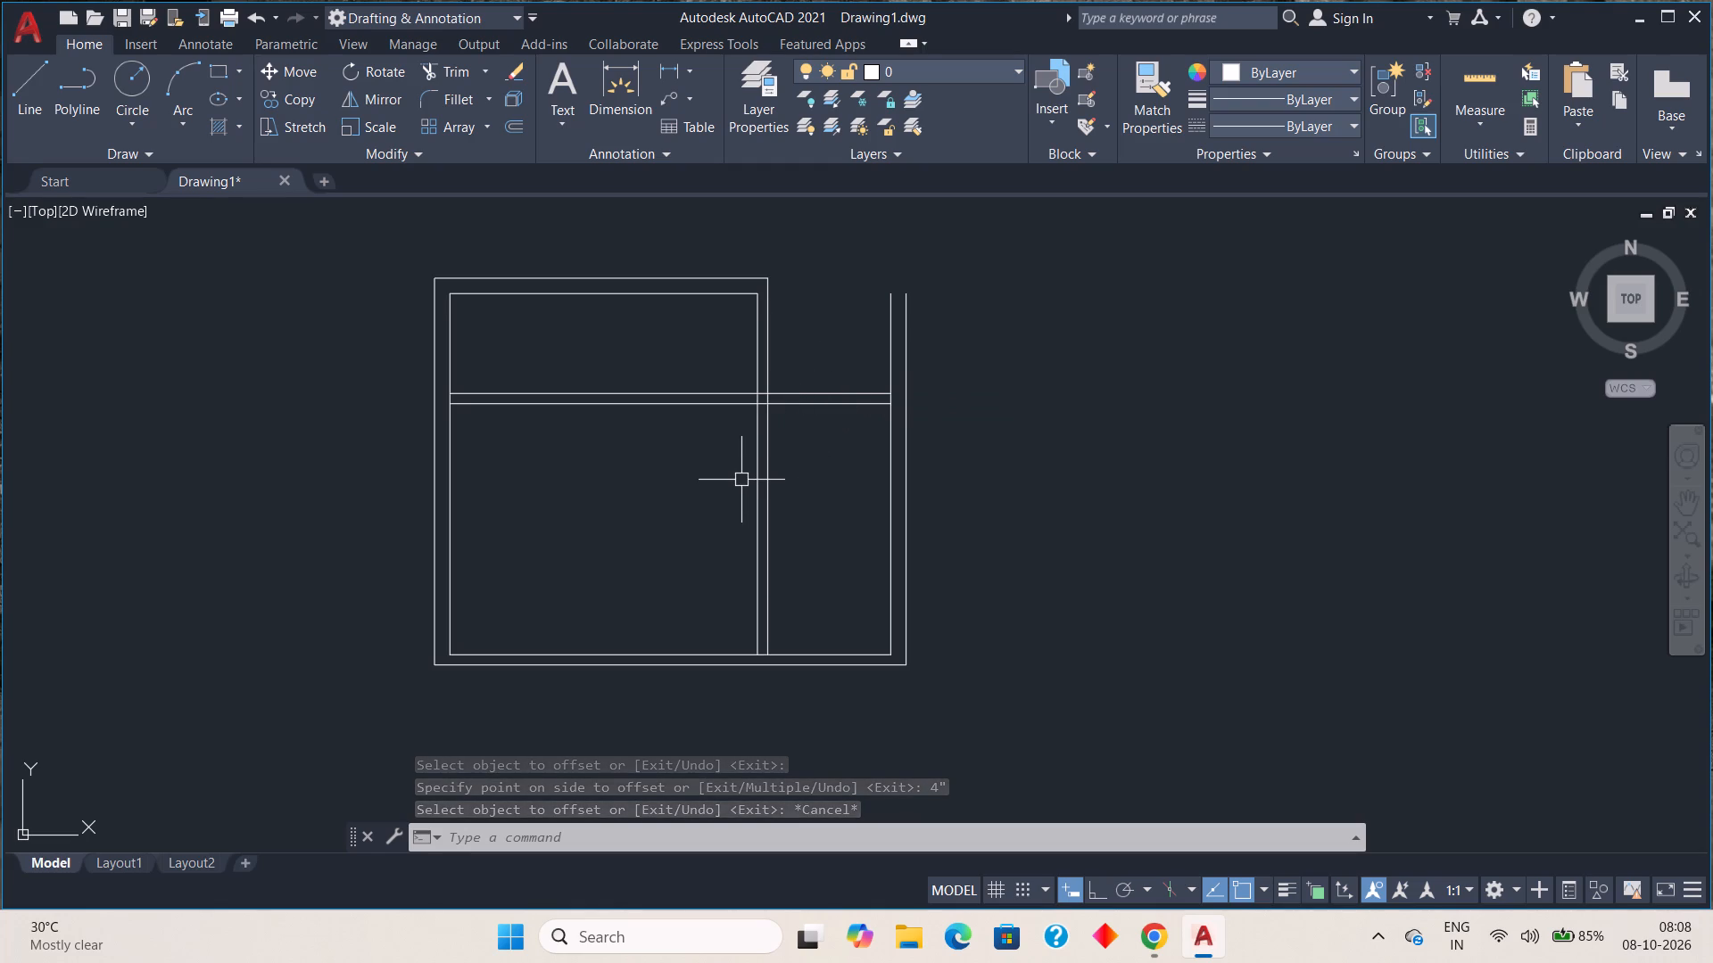
Trim the parts of the two horizontal partition lines that cross the inside of the large room.
type("tr")
key("space")
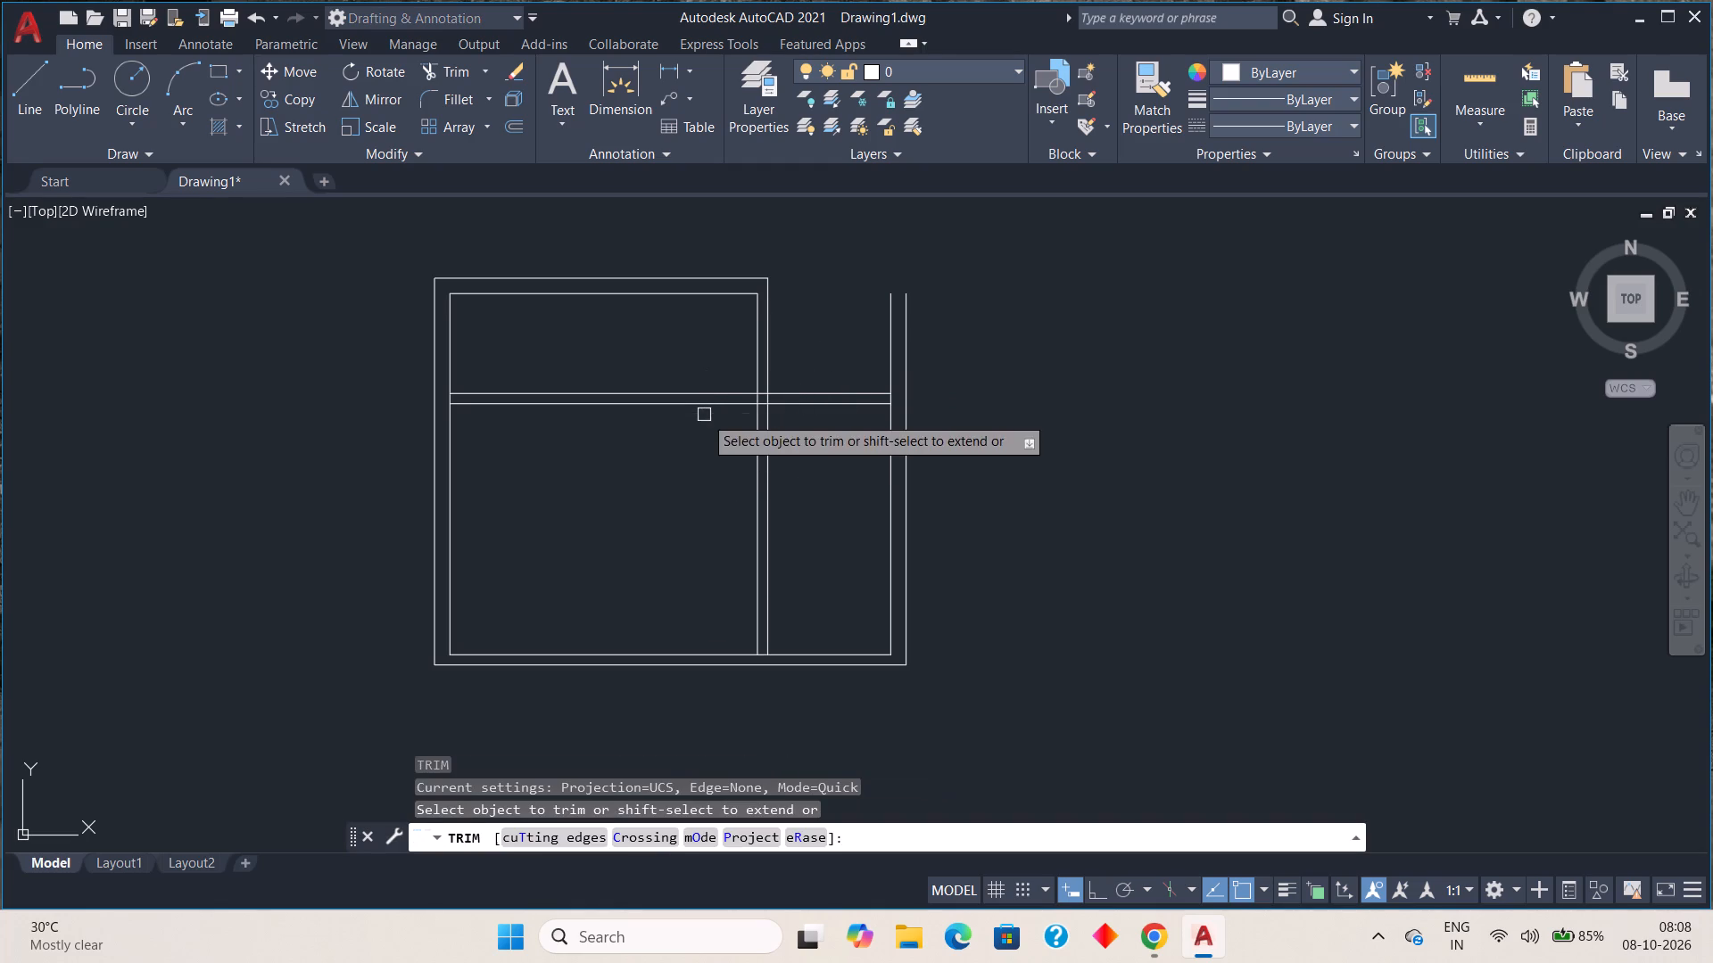
left_click_drag(683, 358, 685, 427)
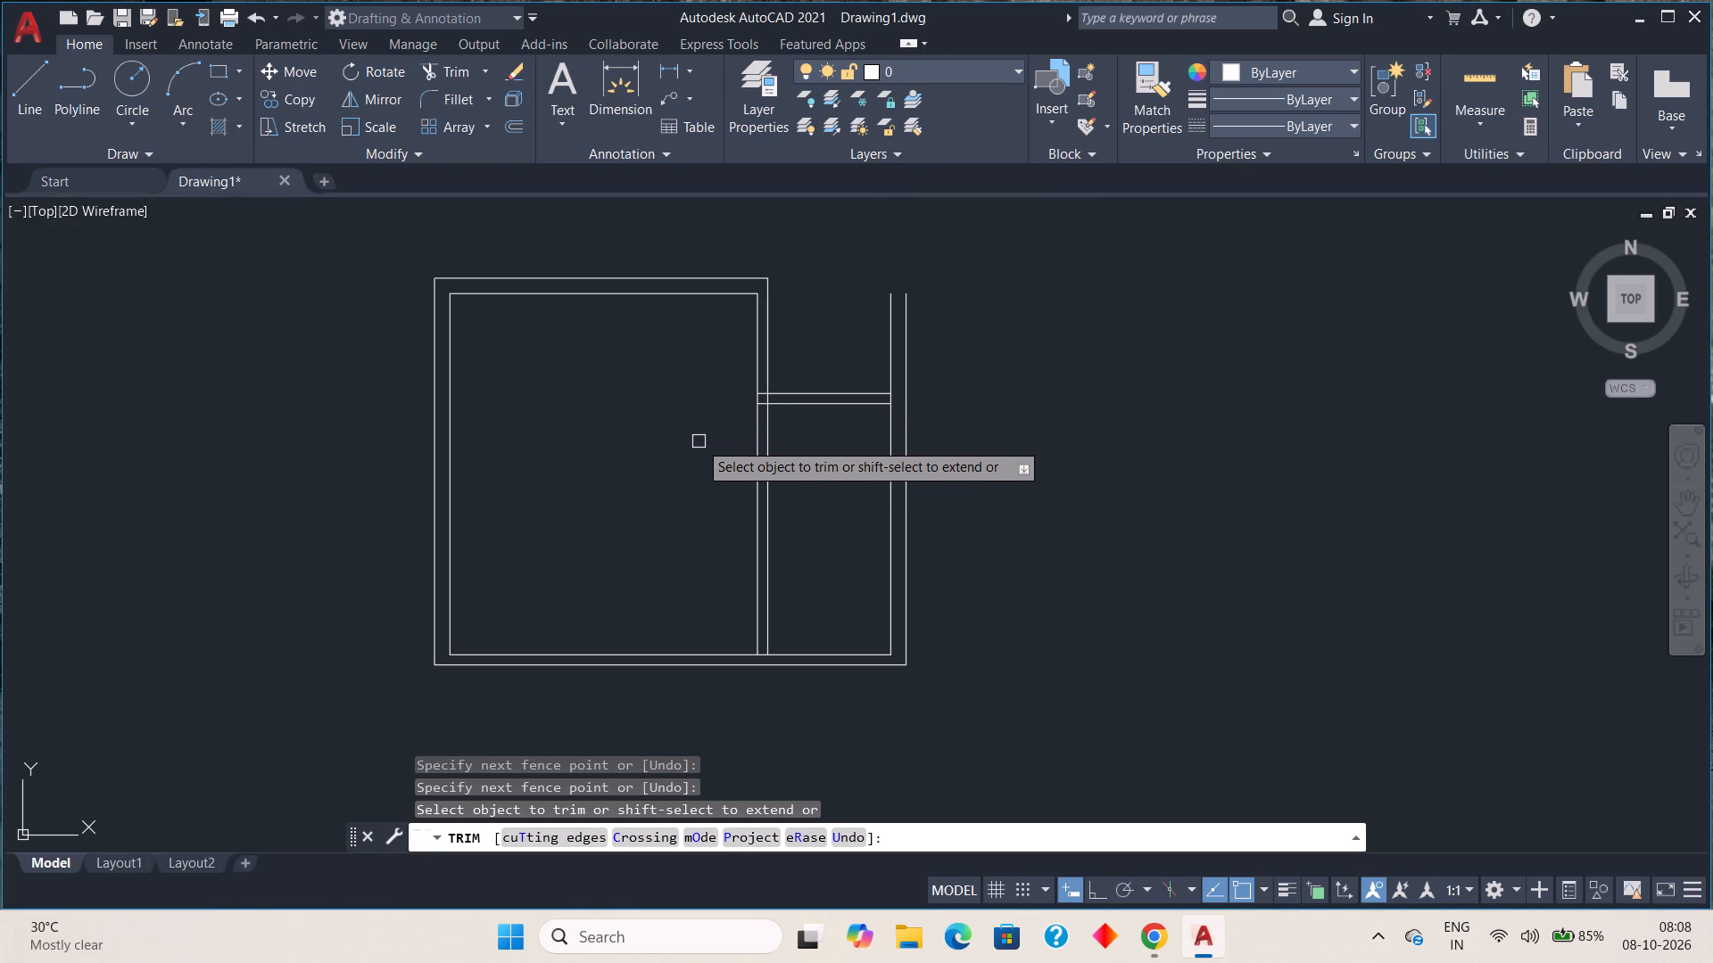
key("Escape")
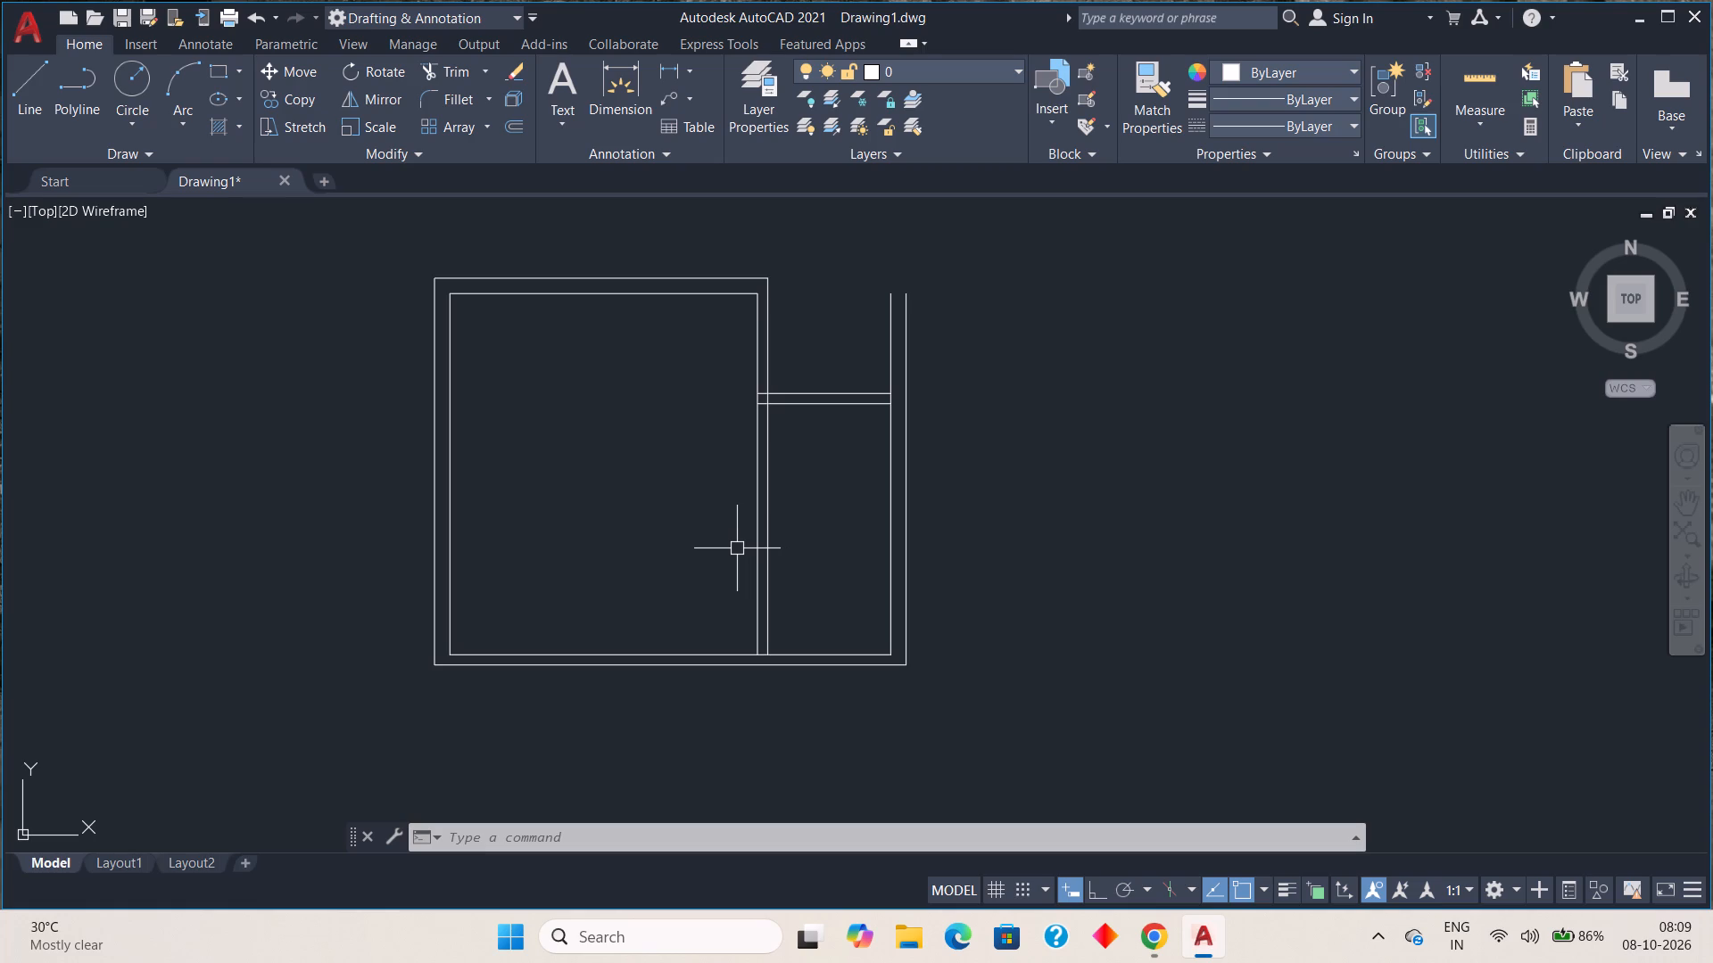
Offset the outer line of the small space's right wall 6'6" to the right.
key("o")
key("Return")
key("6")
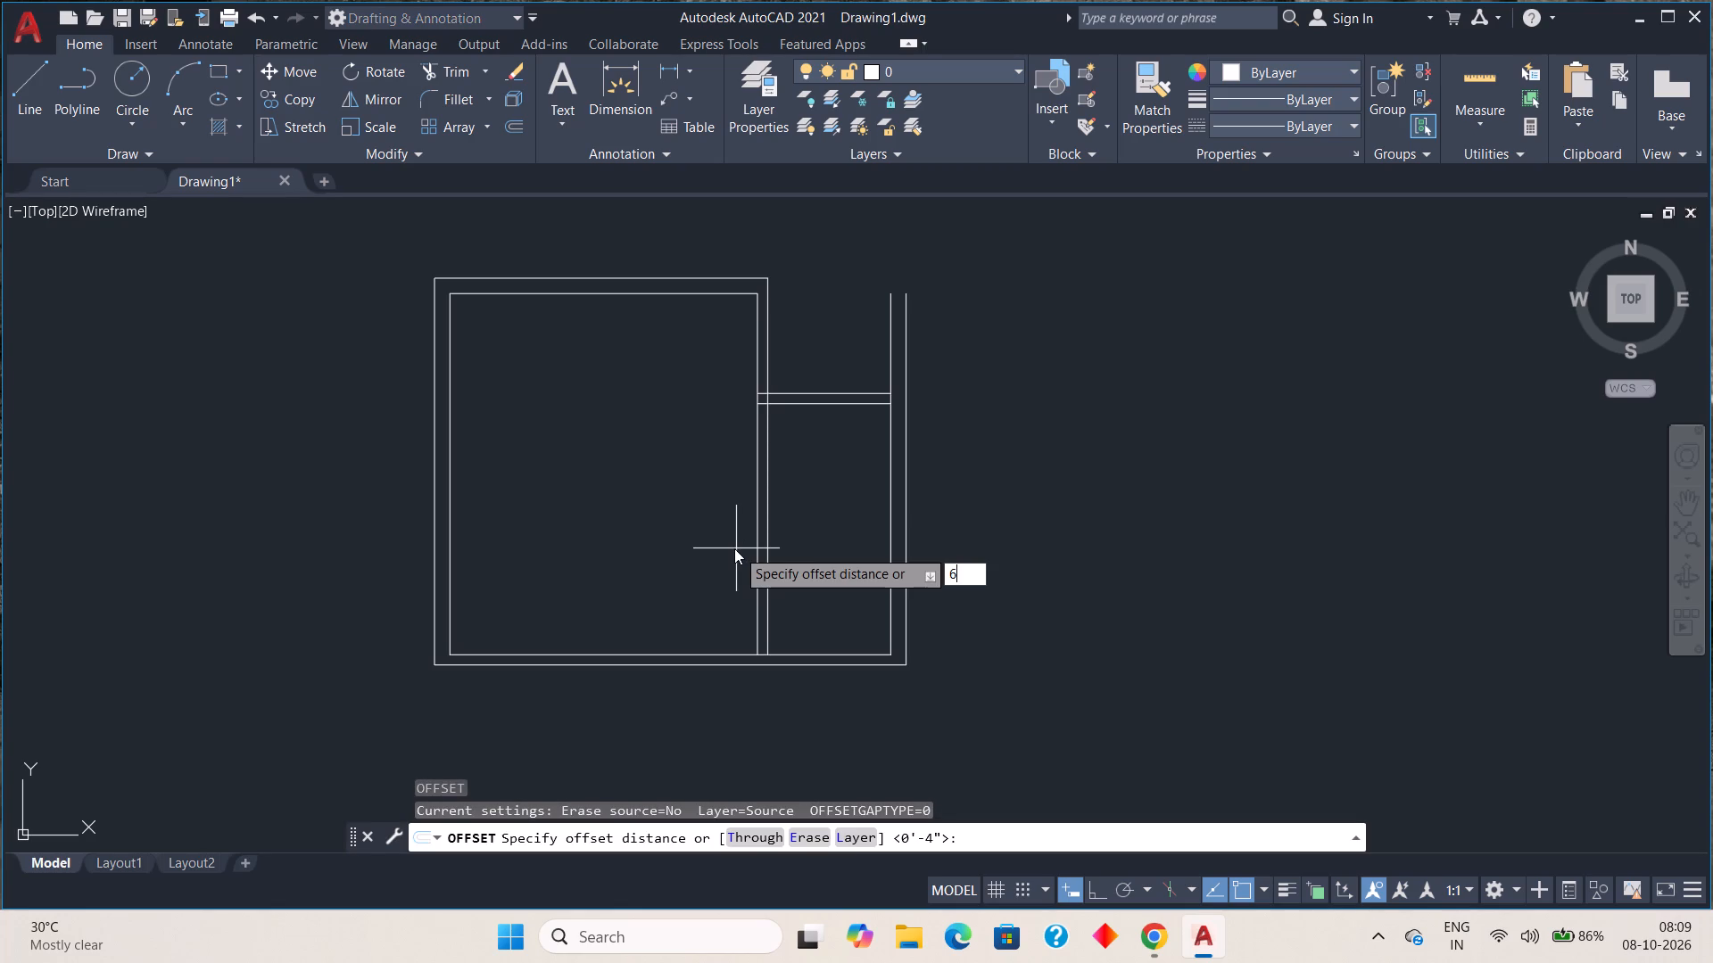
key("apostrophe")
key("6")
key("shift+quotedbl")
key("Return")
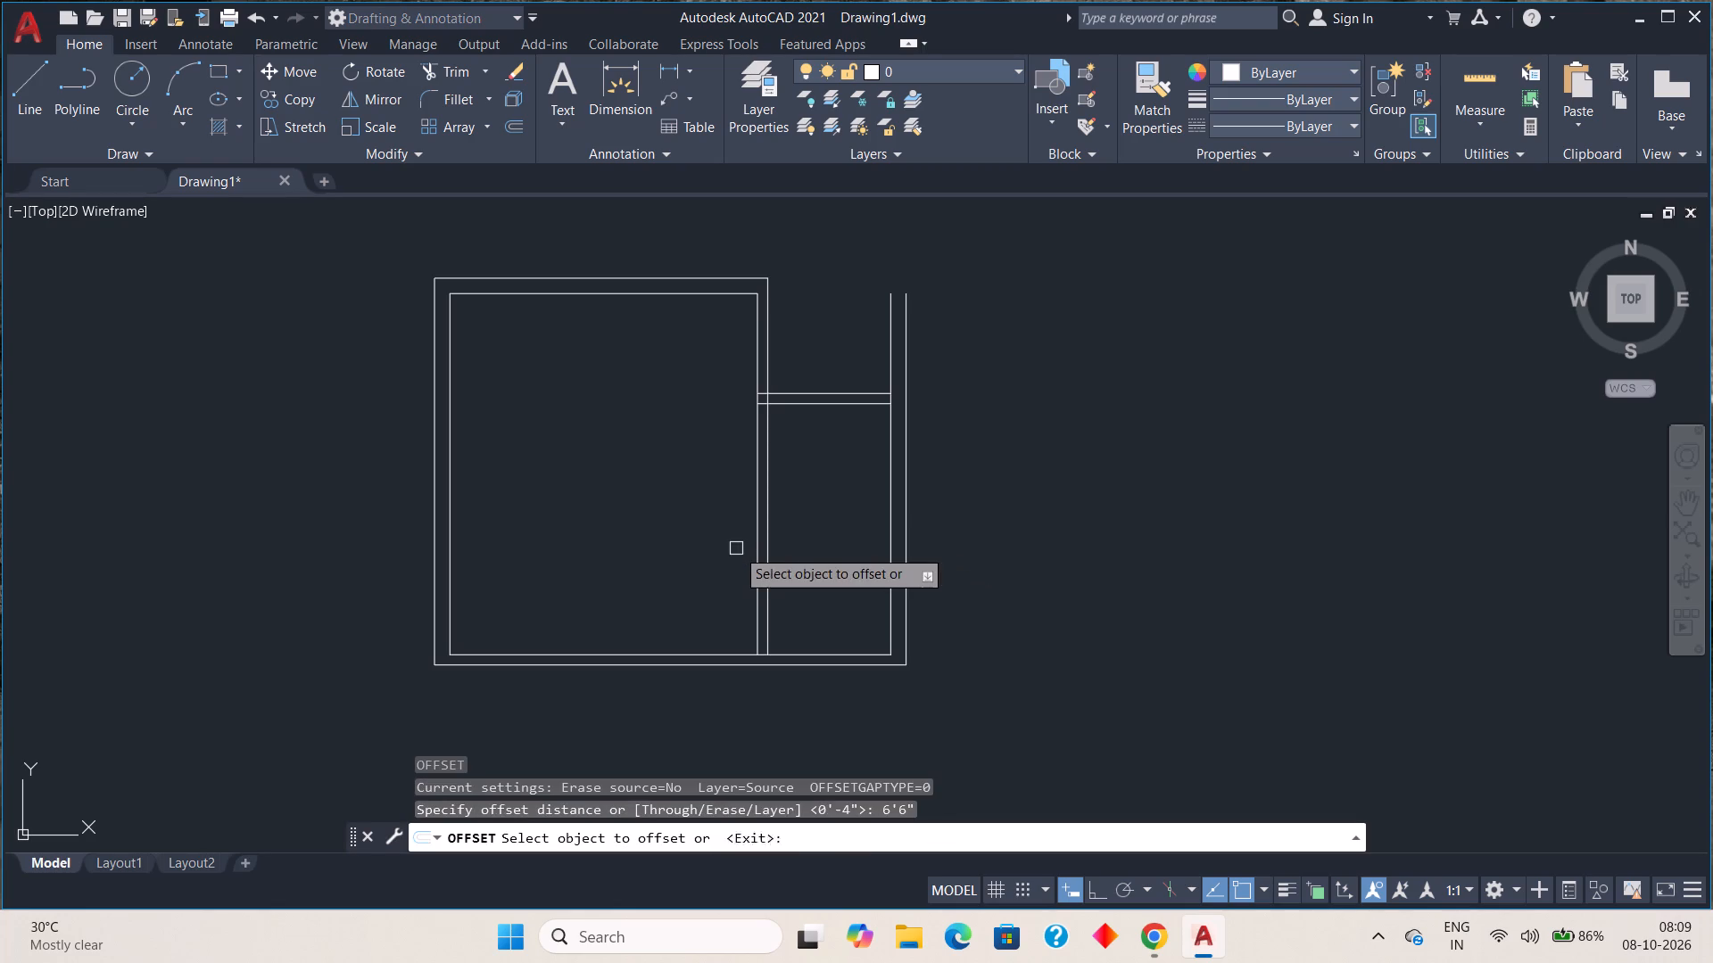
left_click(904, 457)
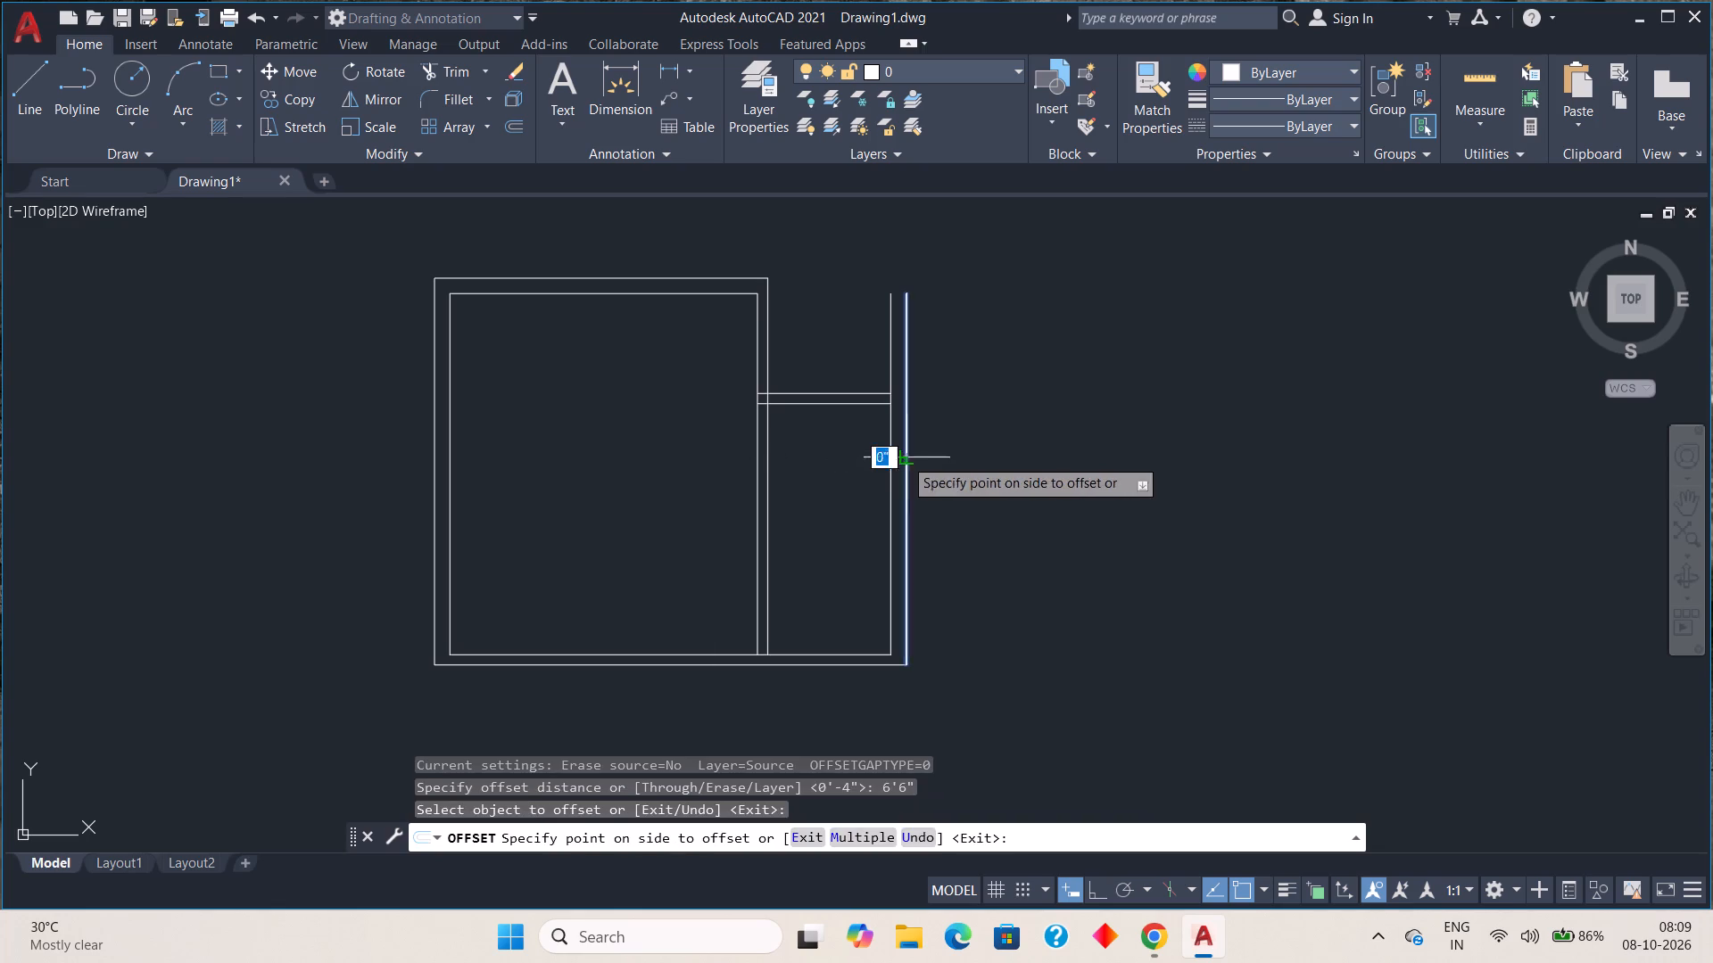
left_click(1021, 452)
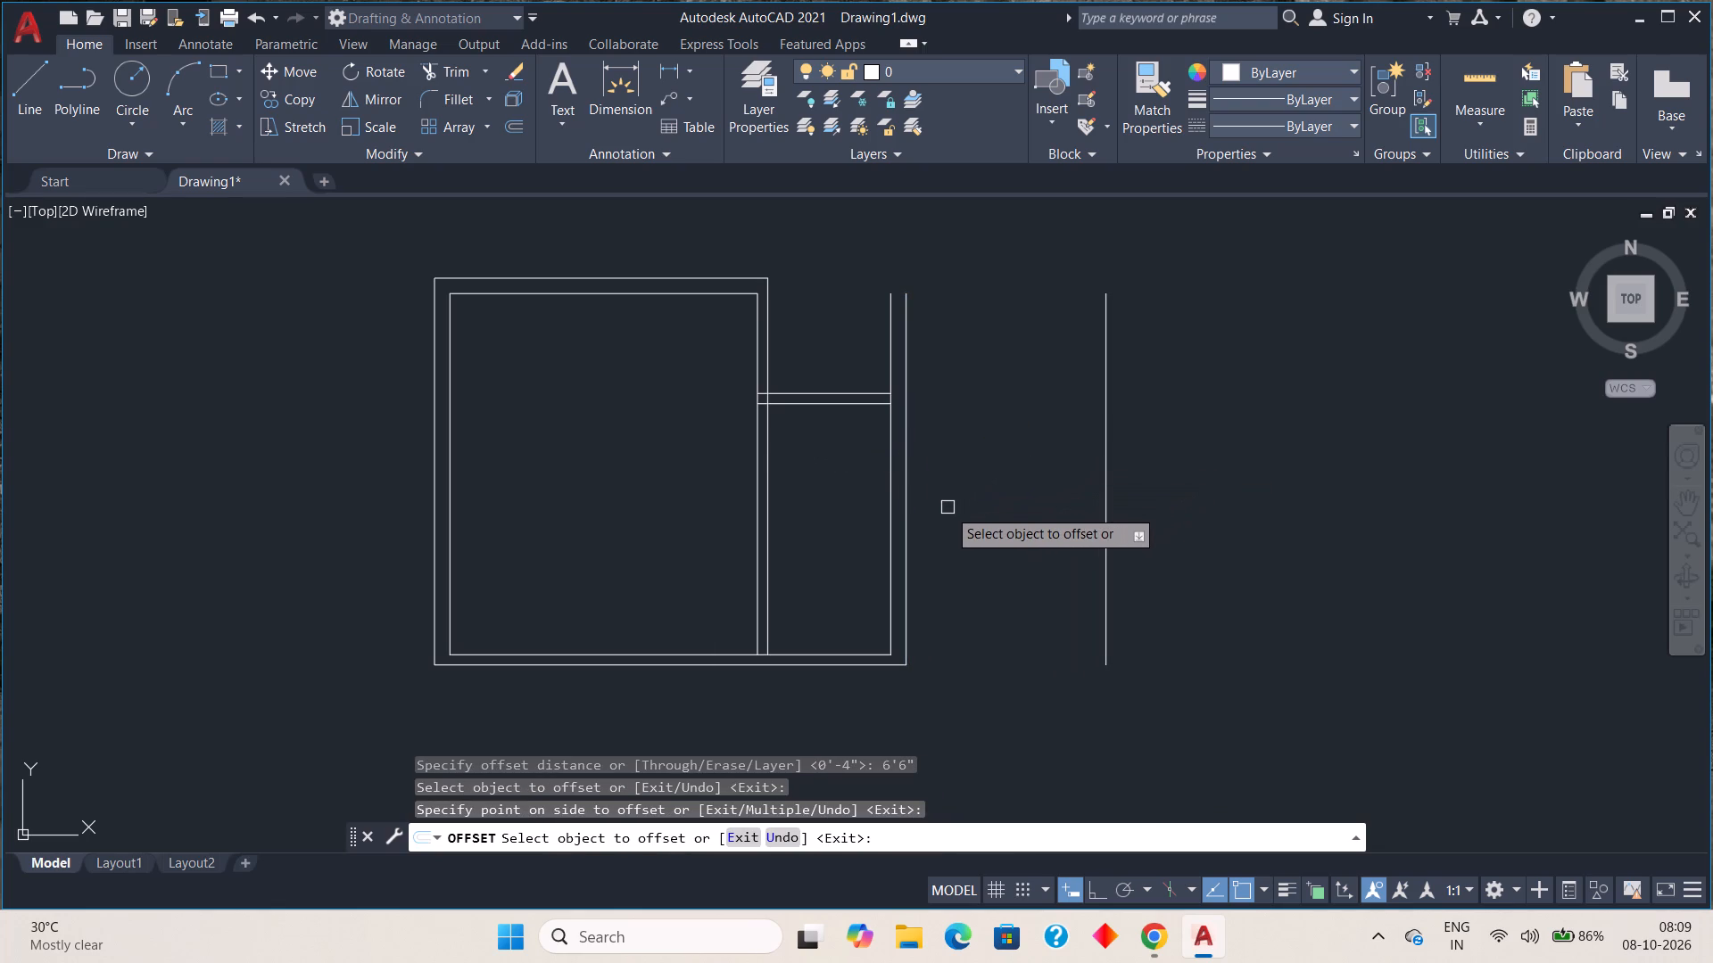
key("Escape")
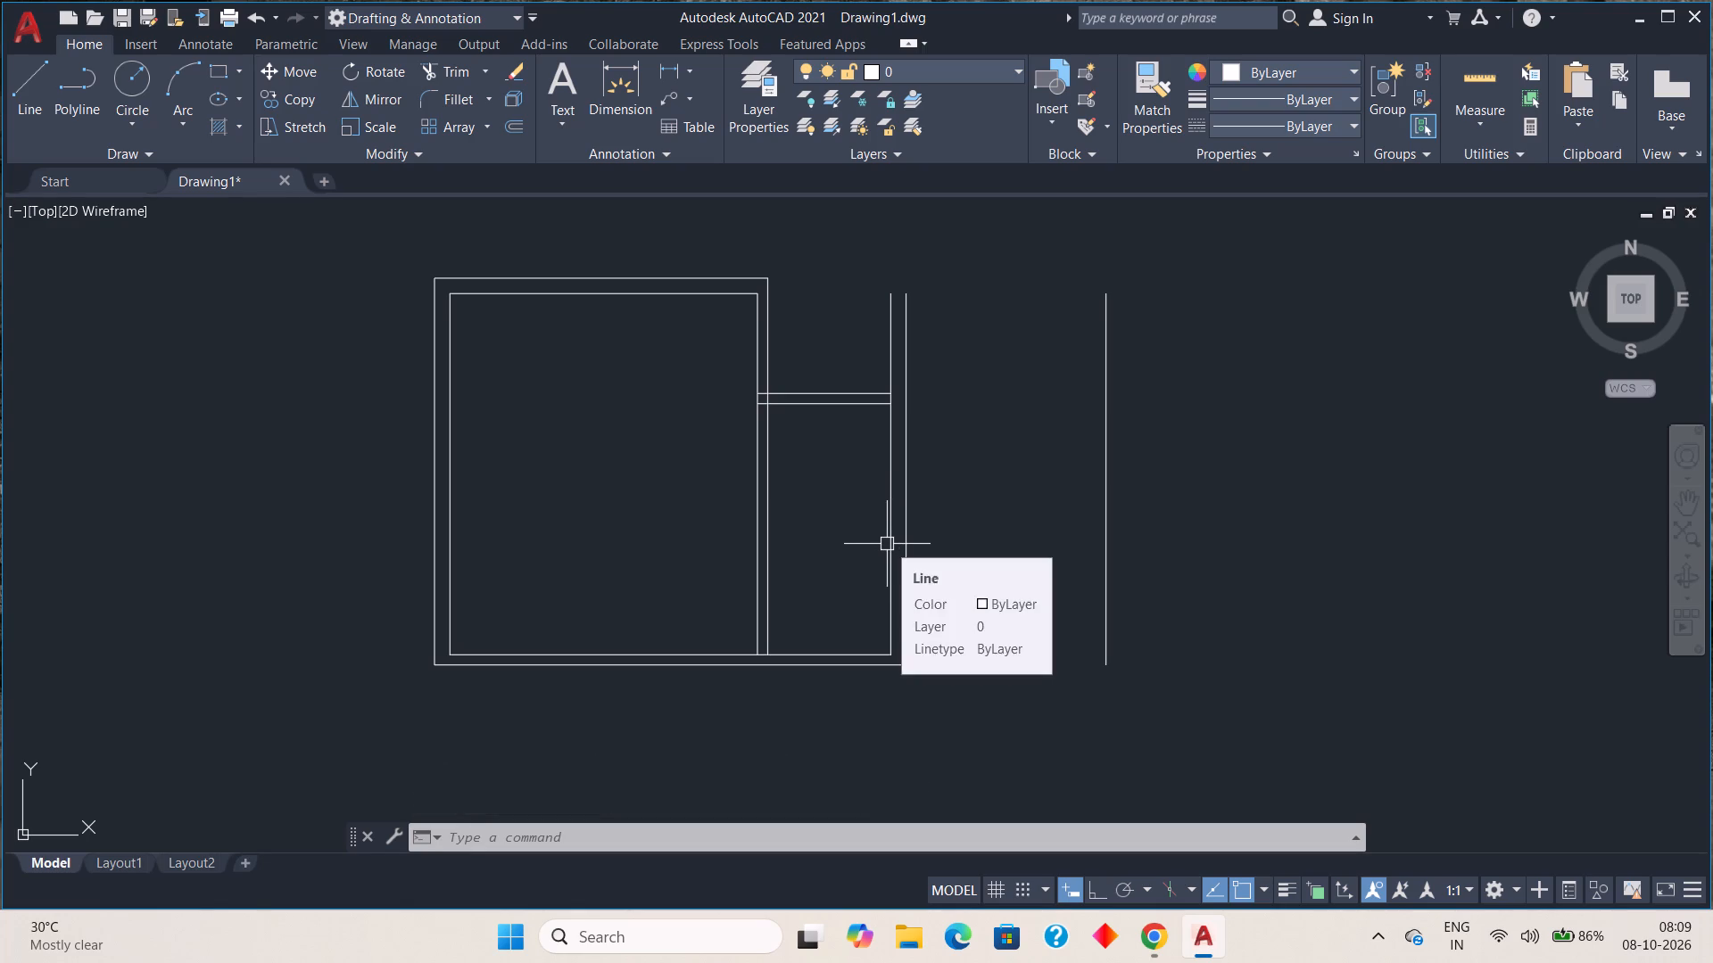
Erase the outer line of the small space's right wall and the line offset 6'6" from it.
left_click(908, 558)
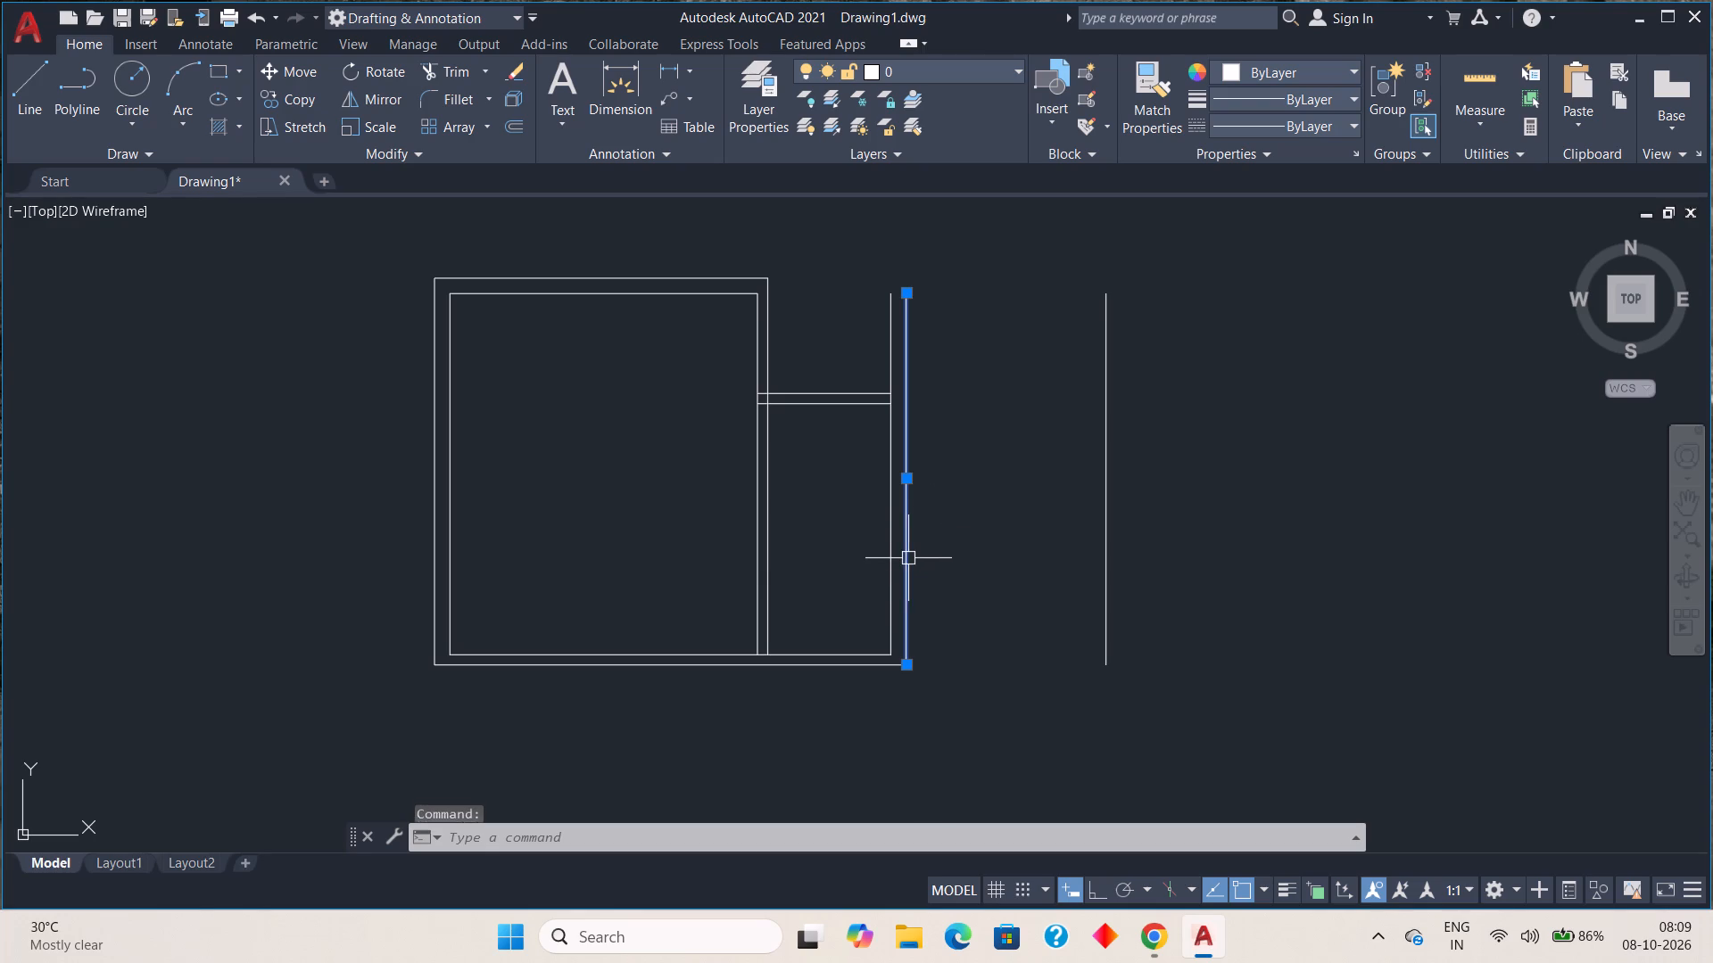
key("Delete")
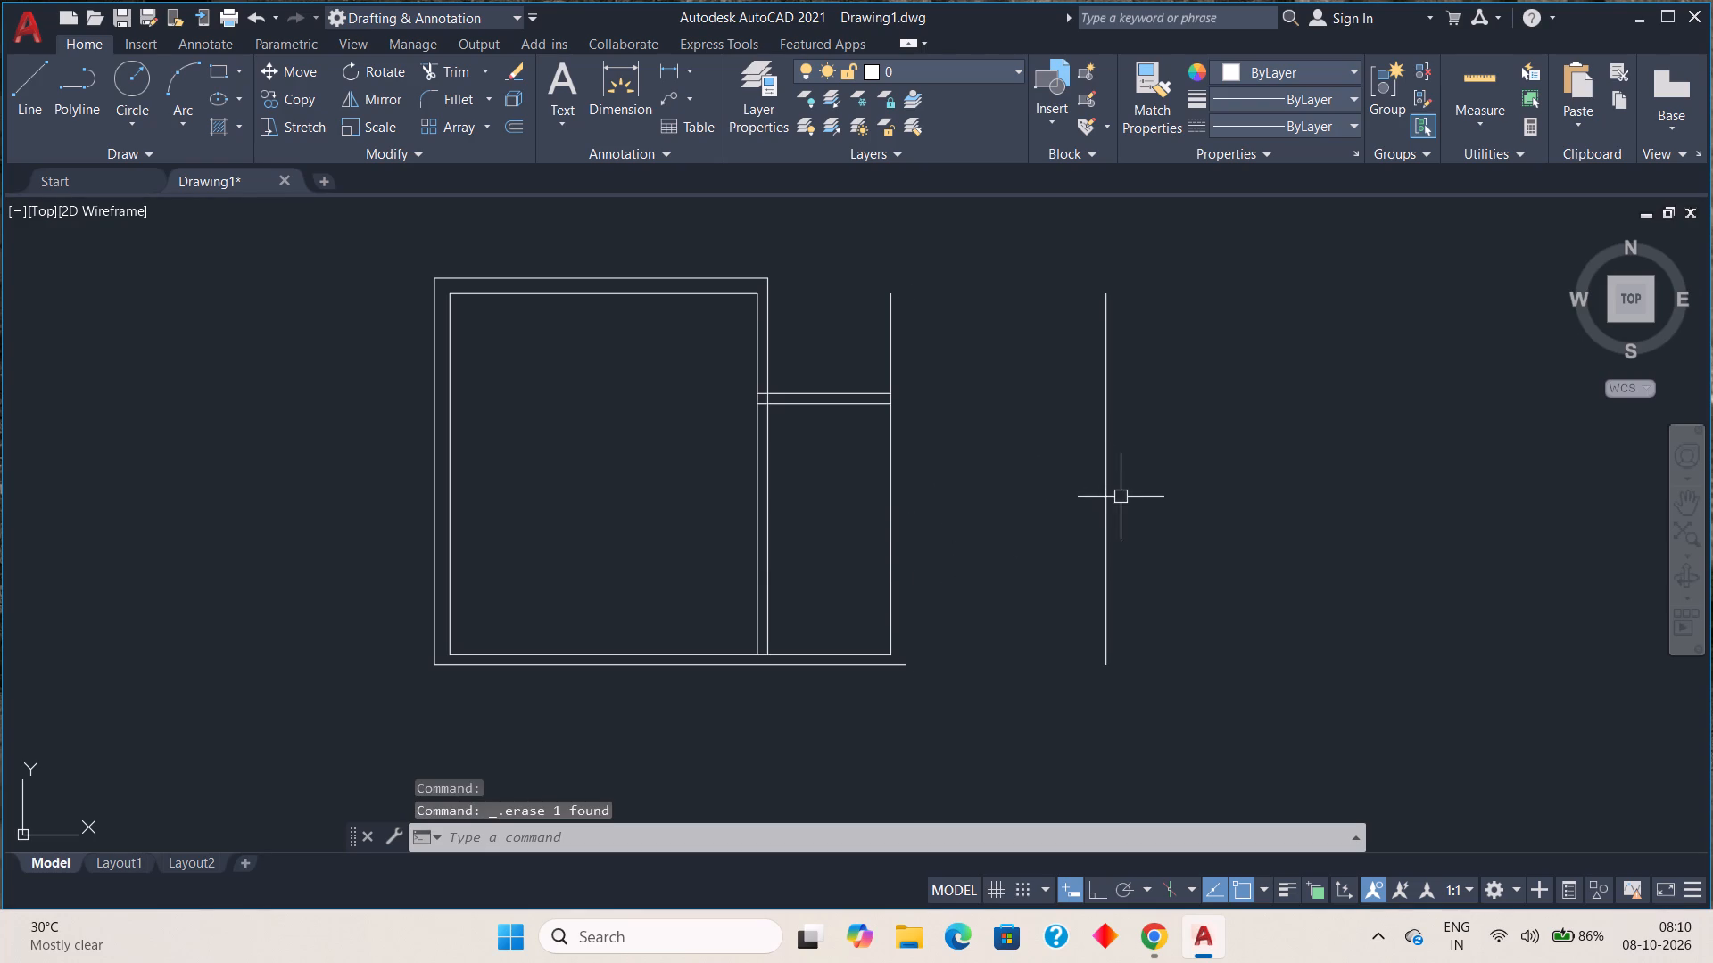
left_click(1106, 507)
key("Delete")
Offset the inner line of the small space's right wall 4" to the right.
key("o")
key("Return")
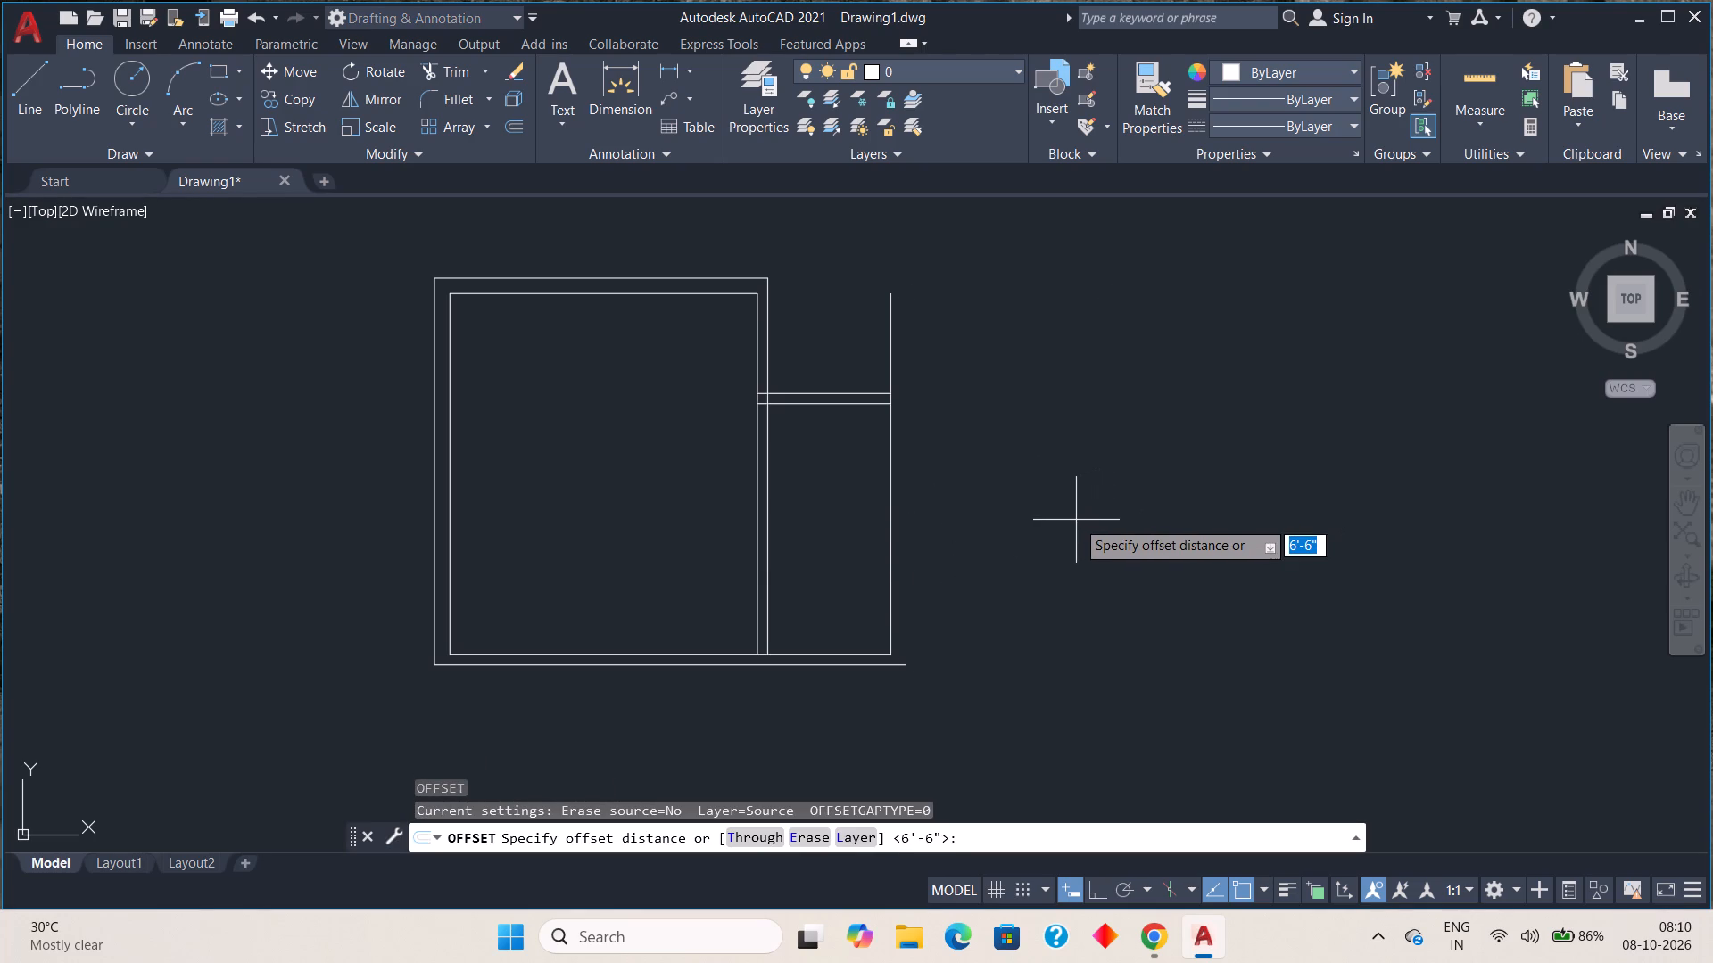
key("4")
key("shift+quotedbl")
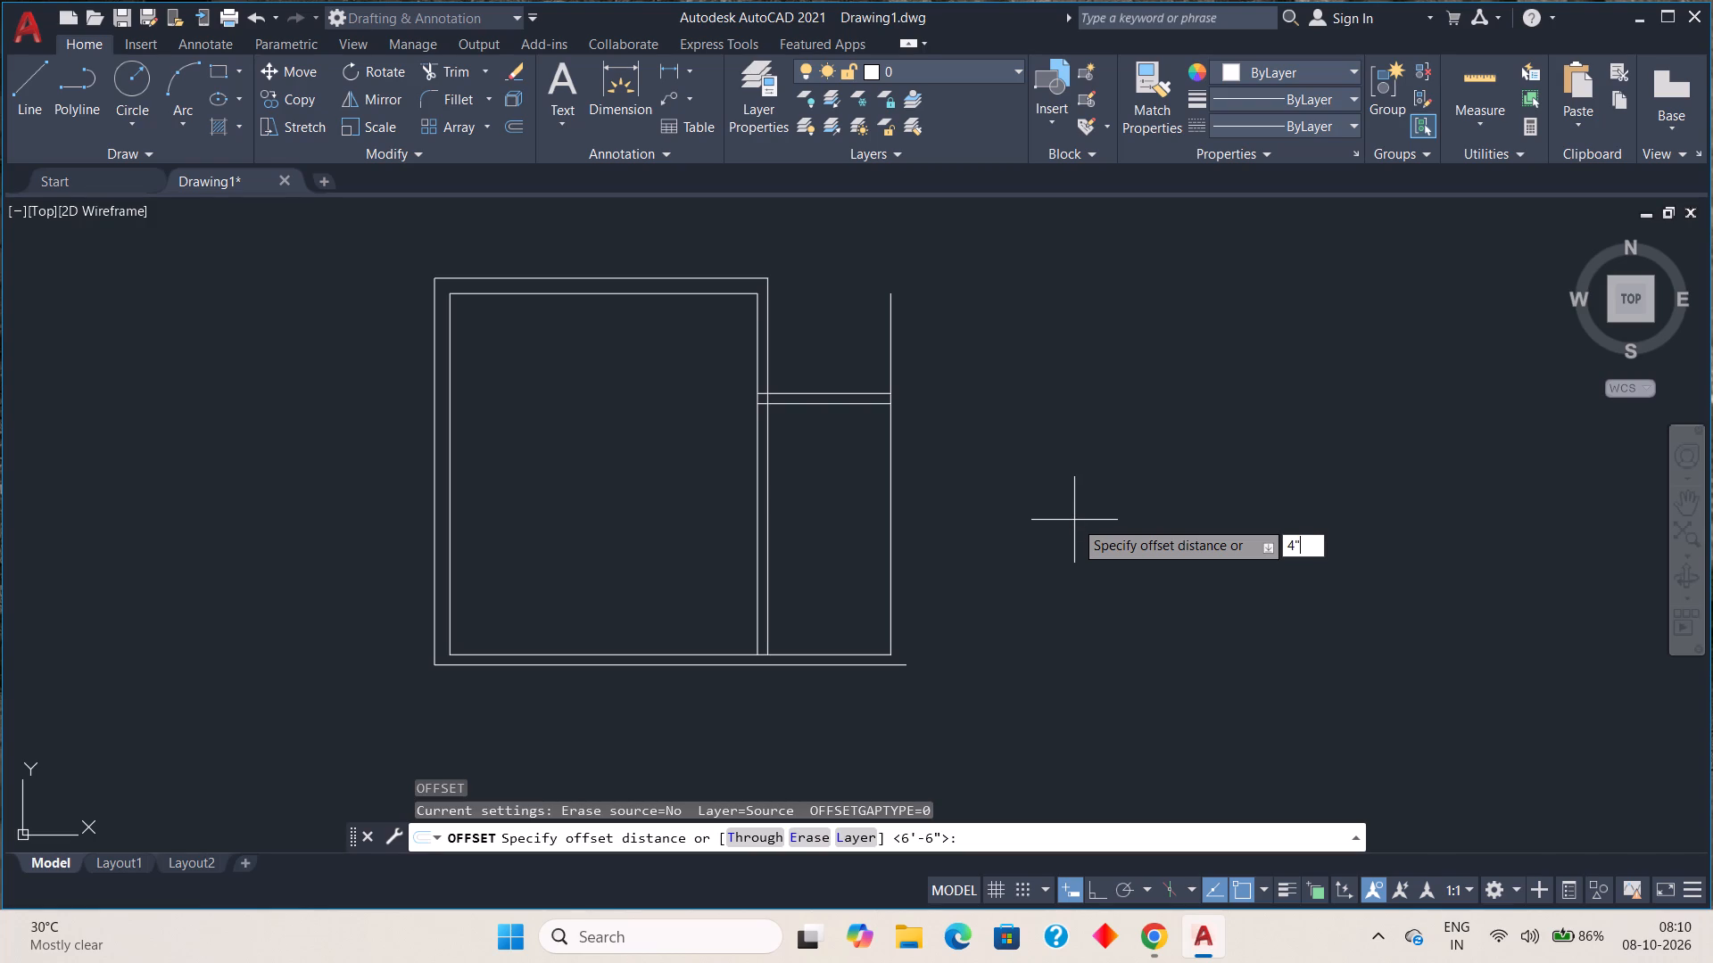
key("space")
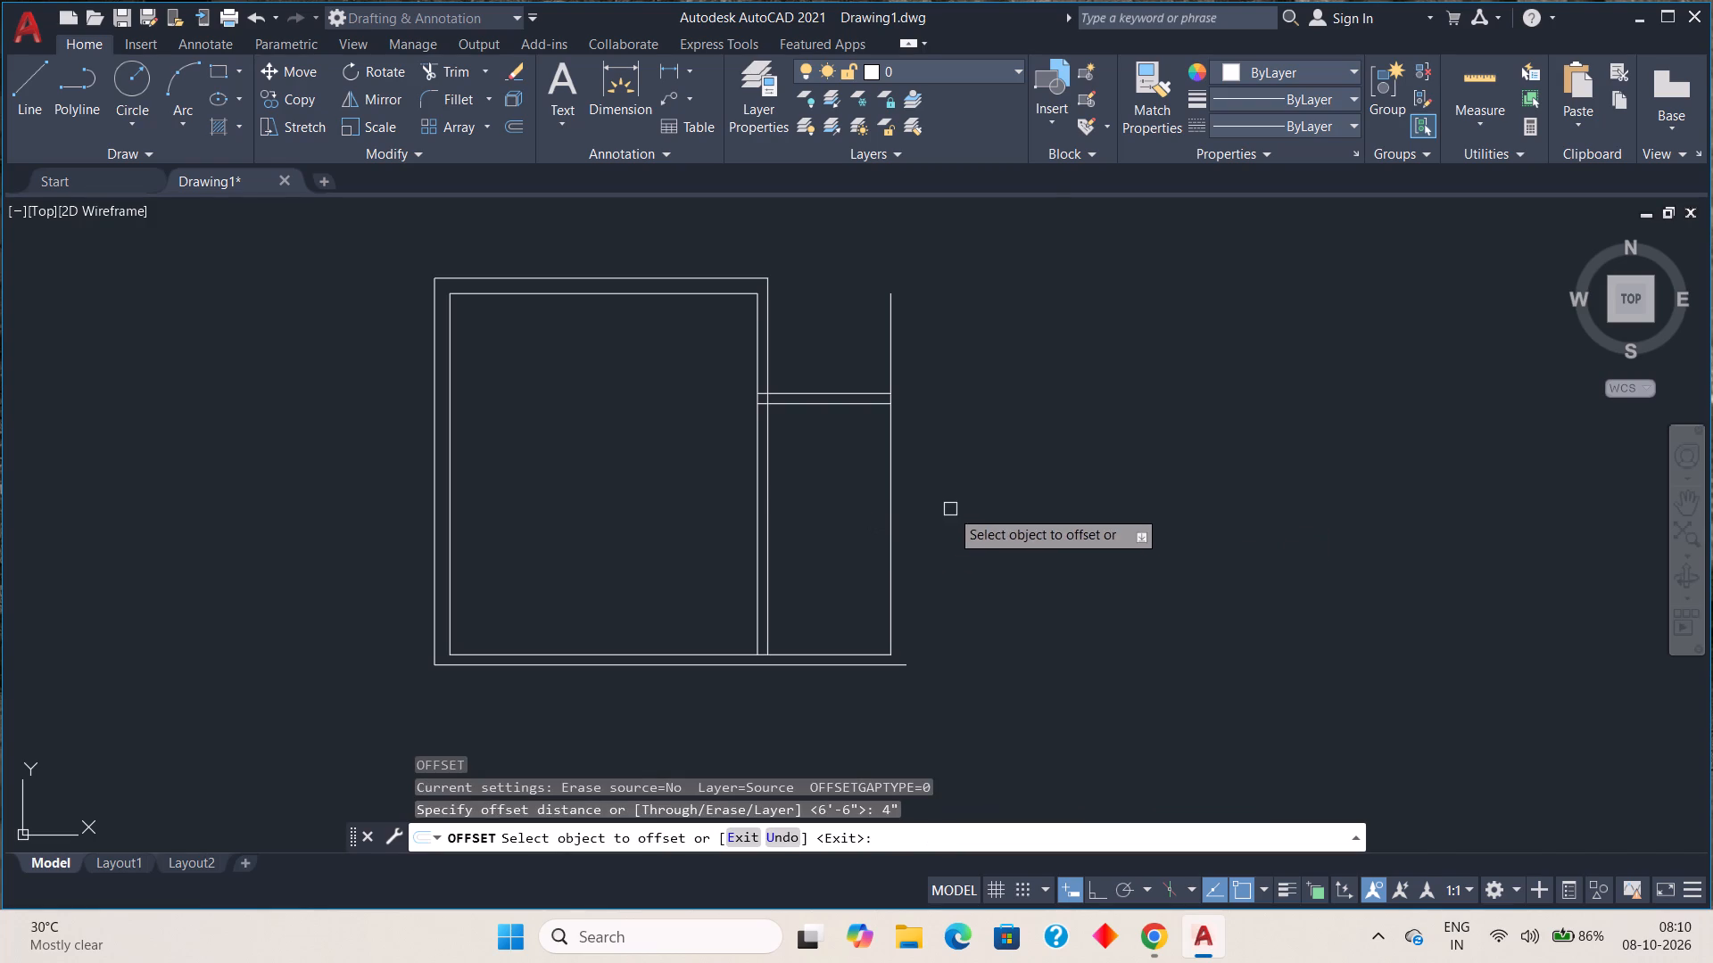
left_click(890, 536)
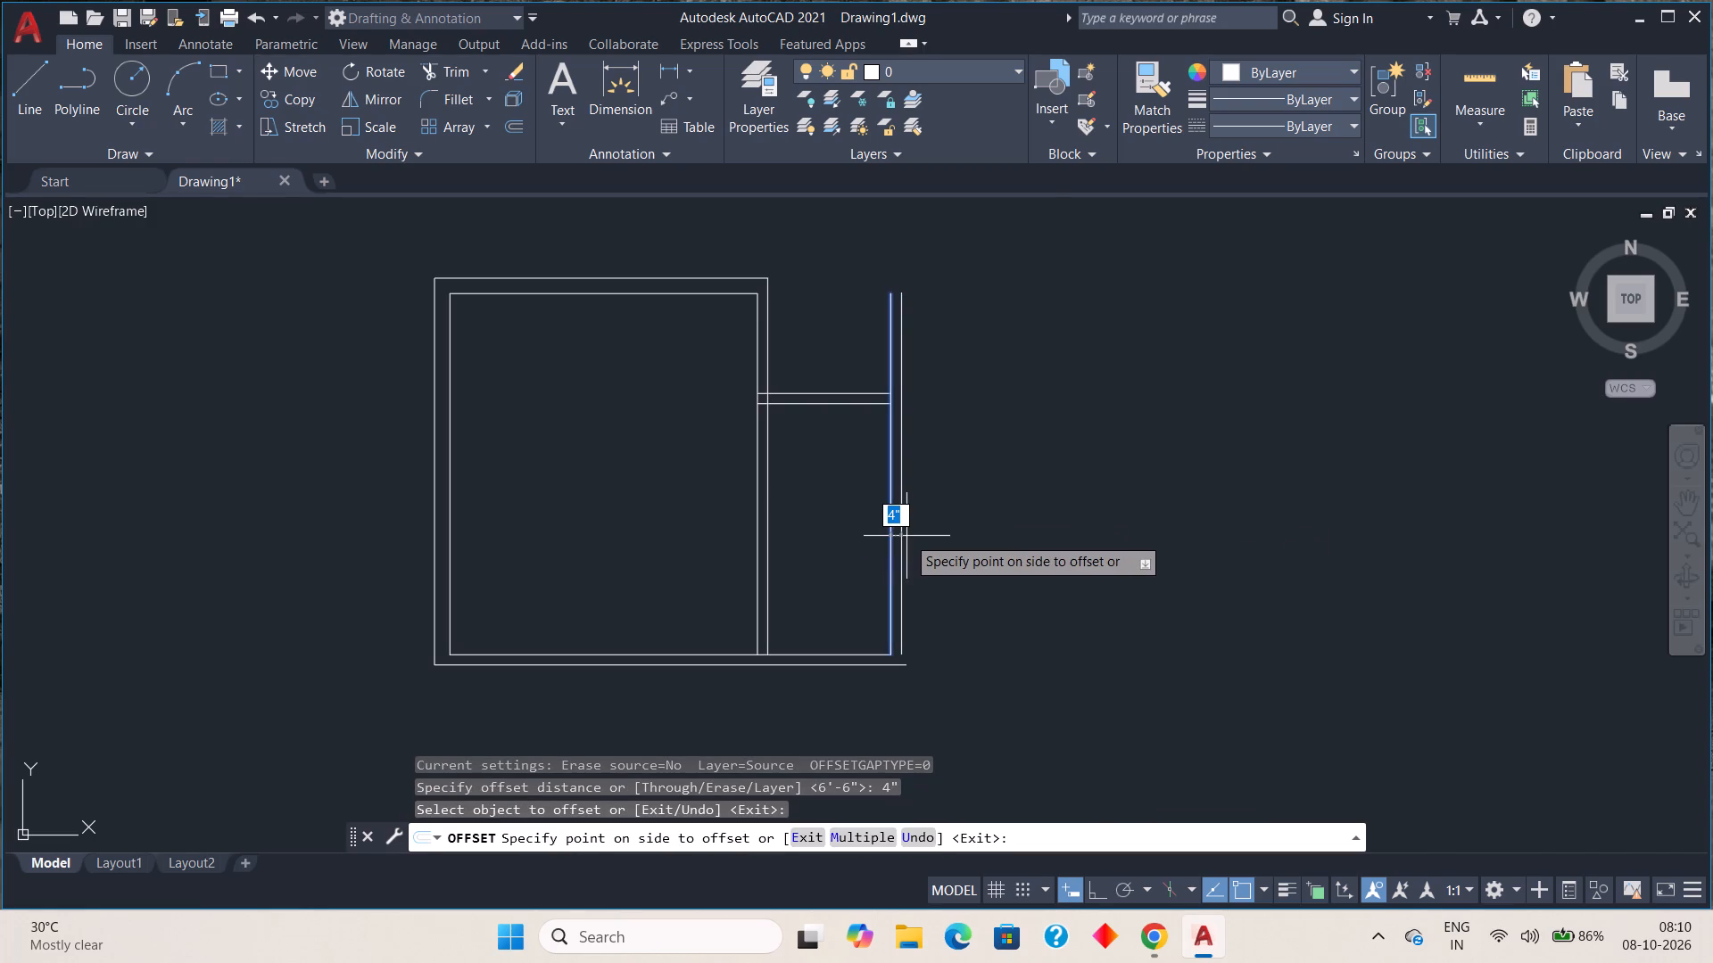
left_click(906, 536)
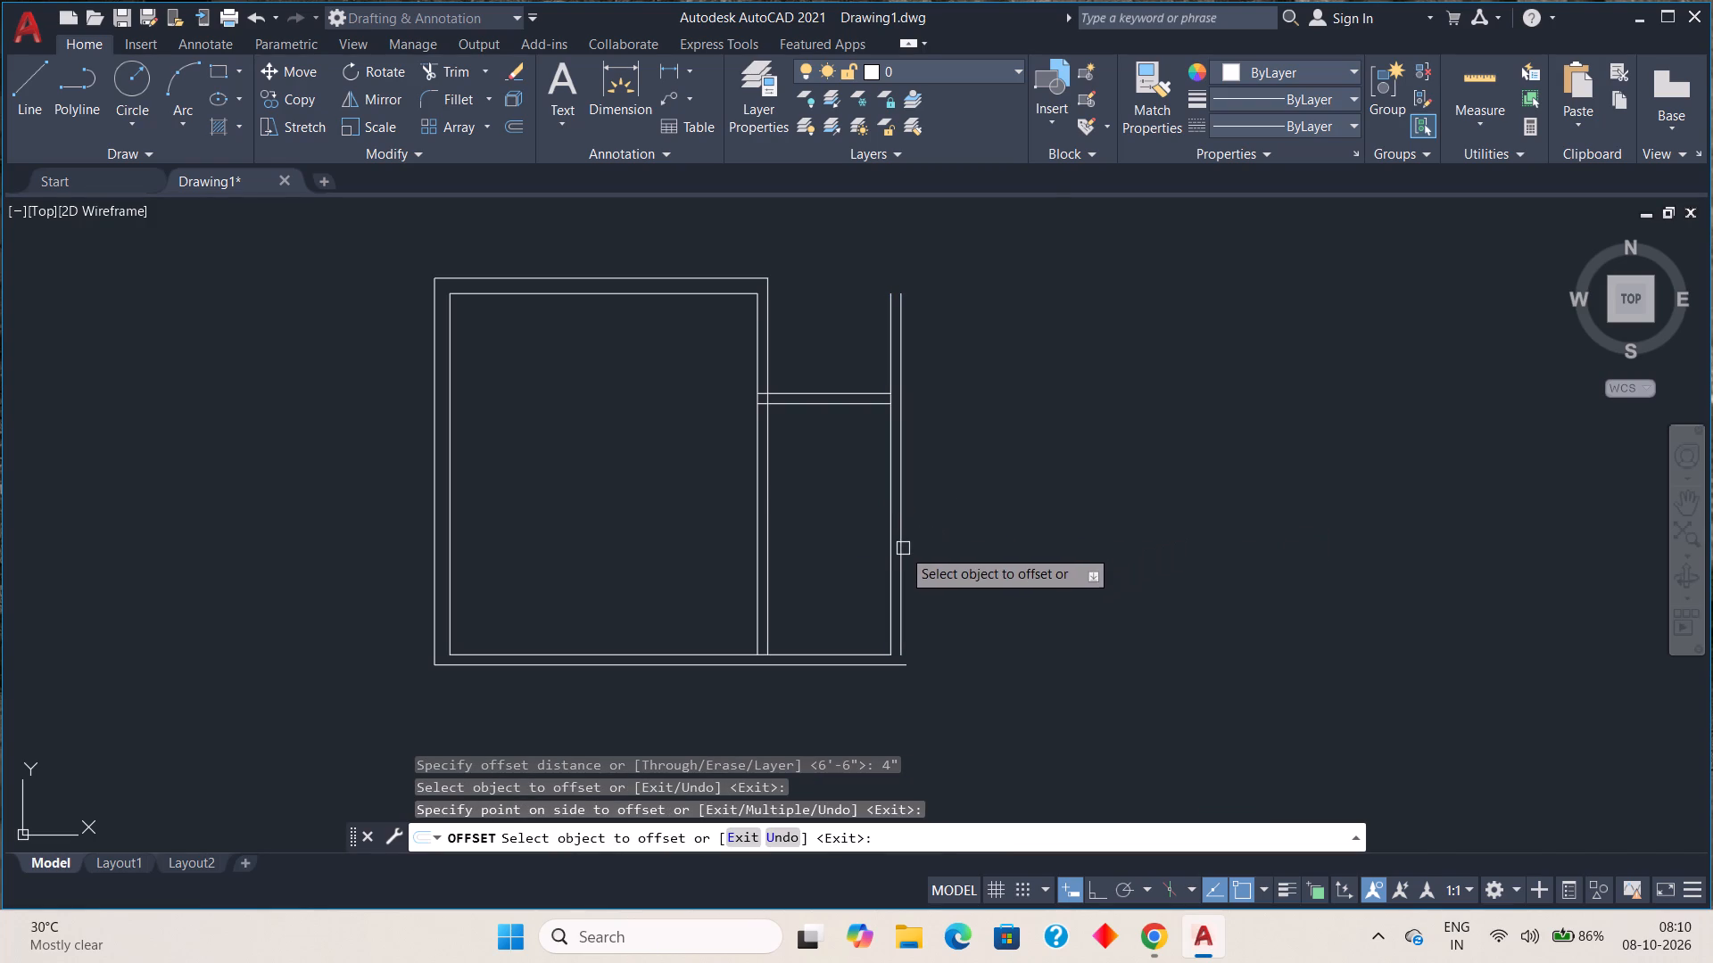
Offset the outer line of the small space's 4" right wall 6'6" to the right.
left_click(901, 548)
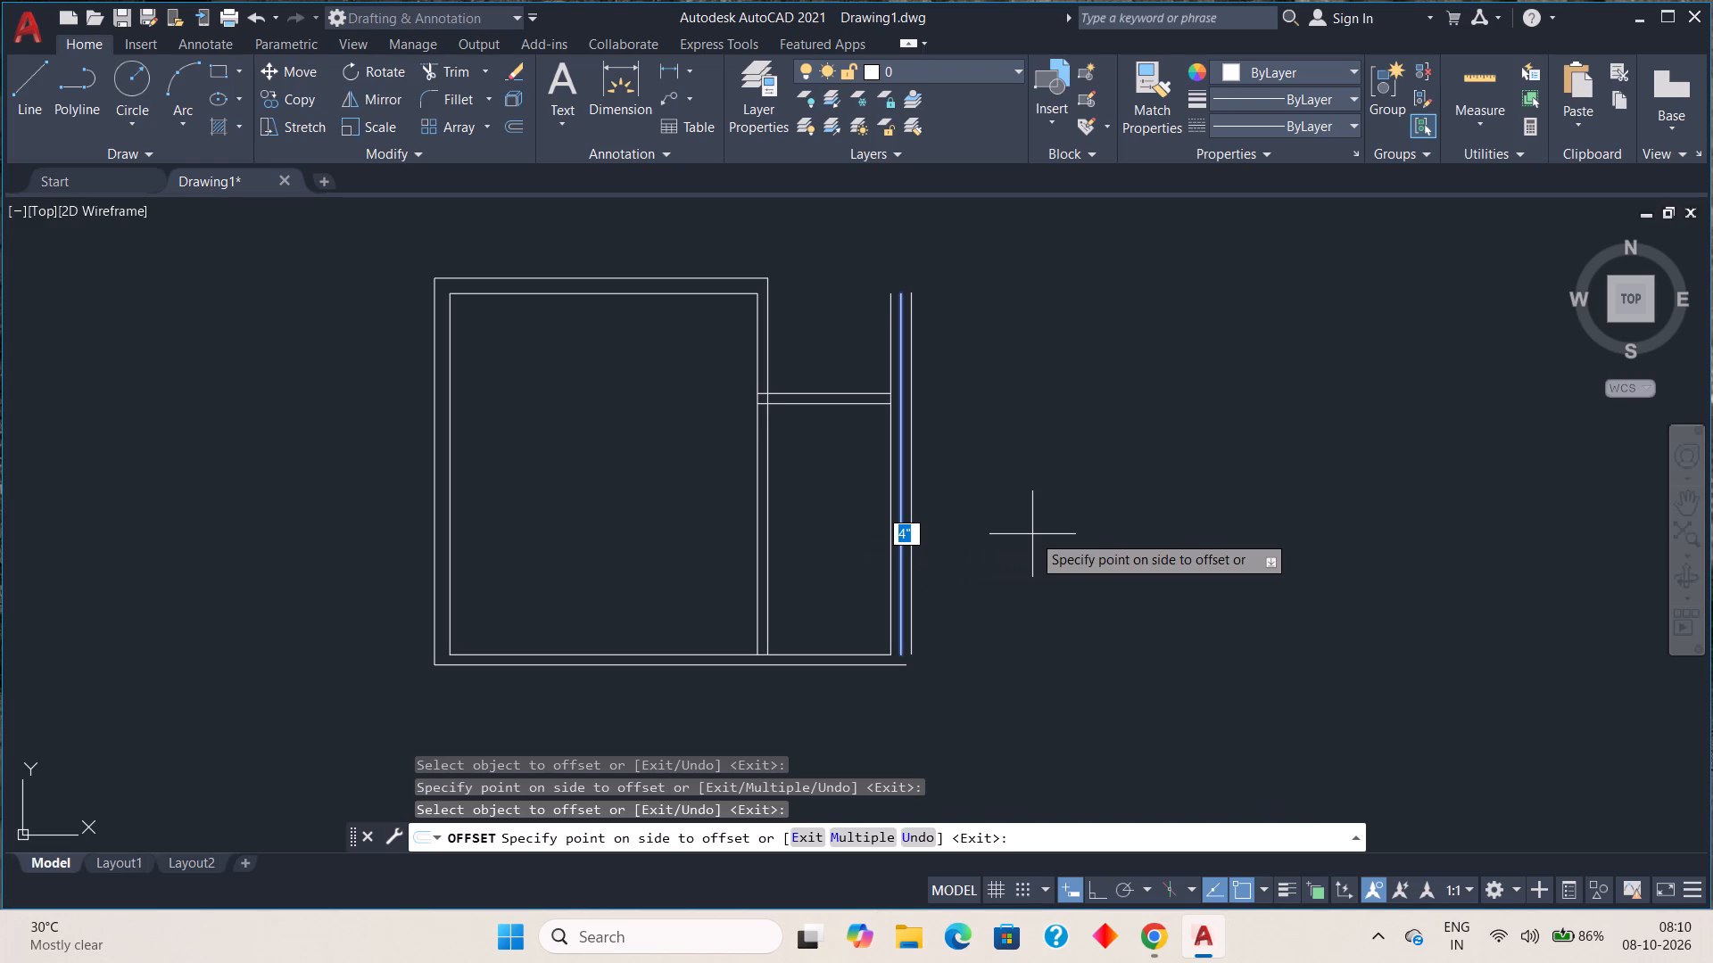
key("6")
key("apostrophe")
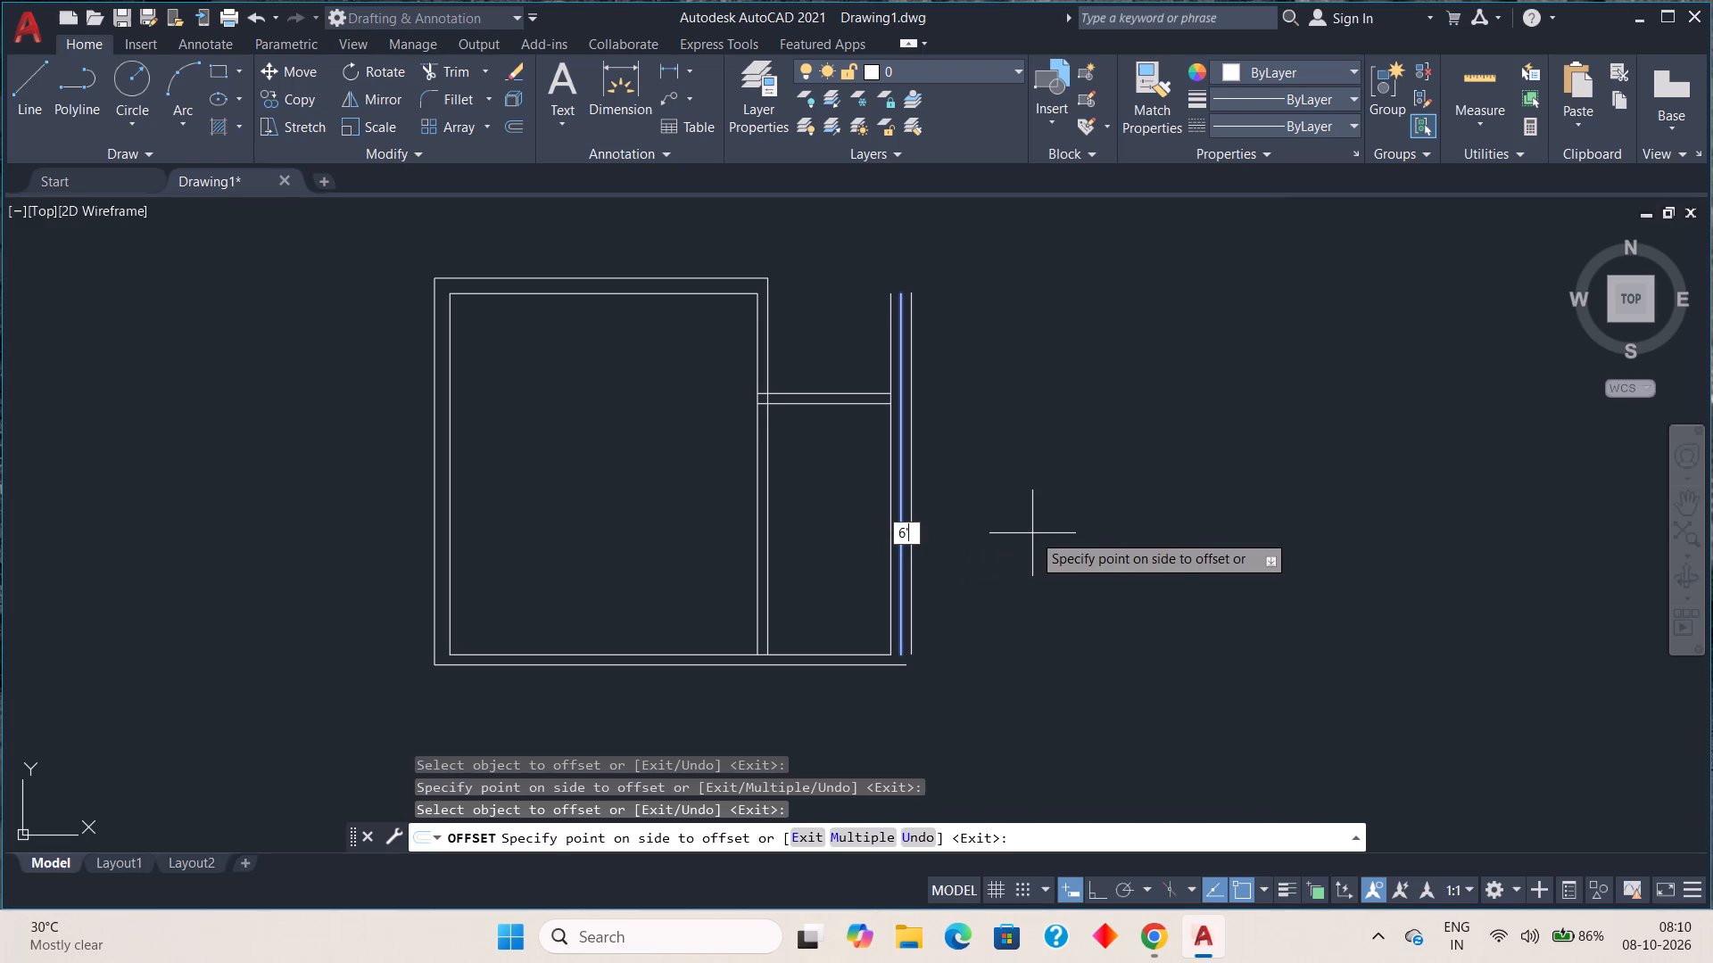
key("6")
key("shift+quotedbl")
key("space")
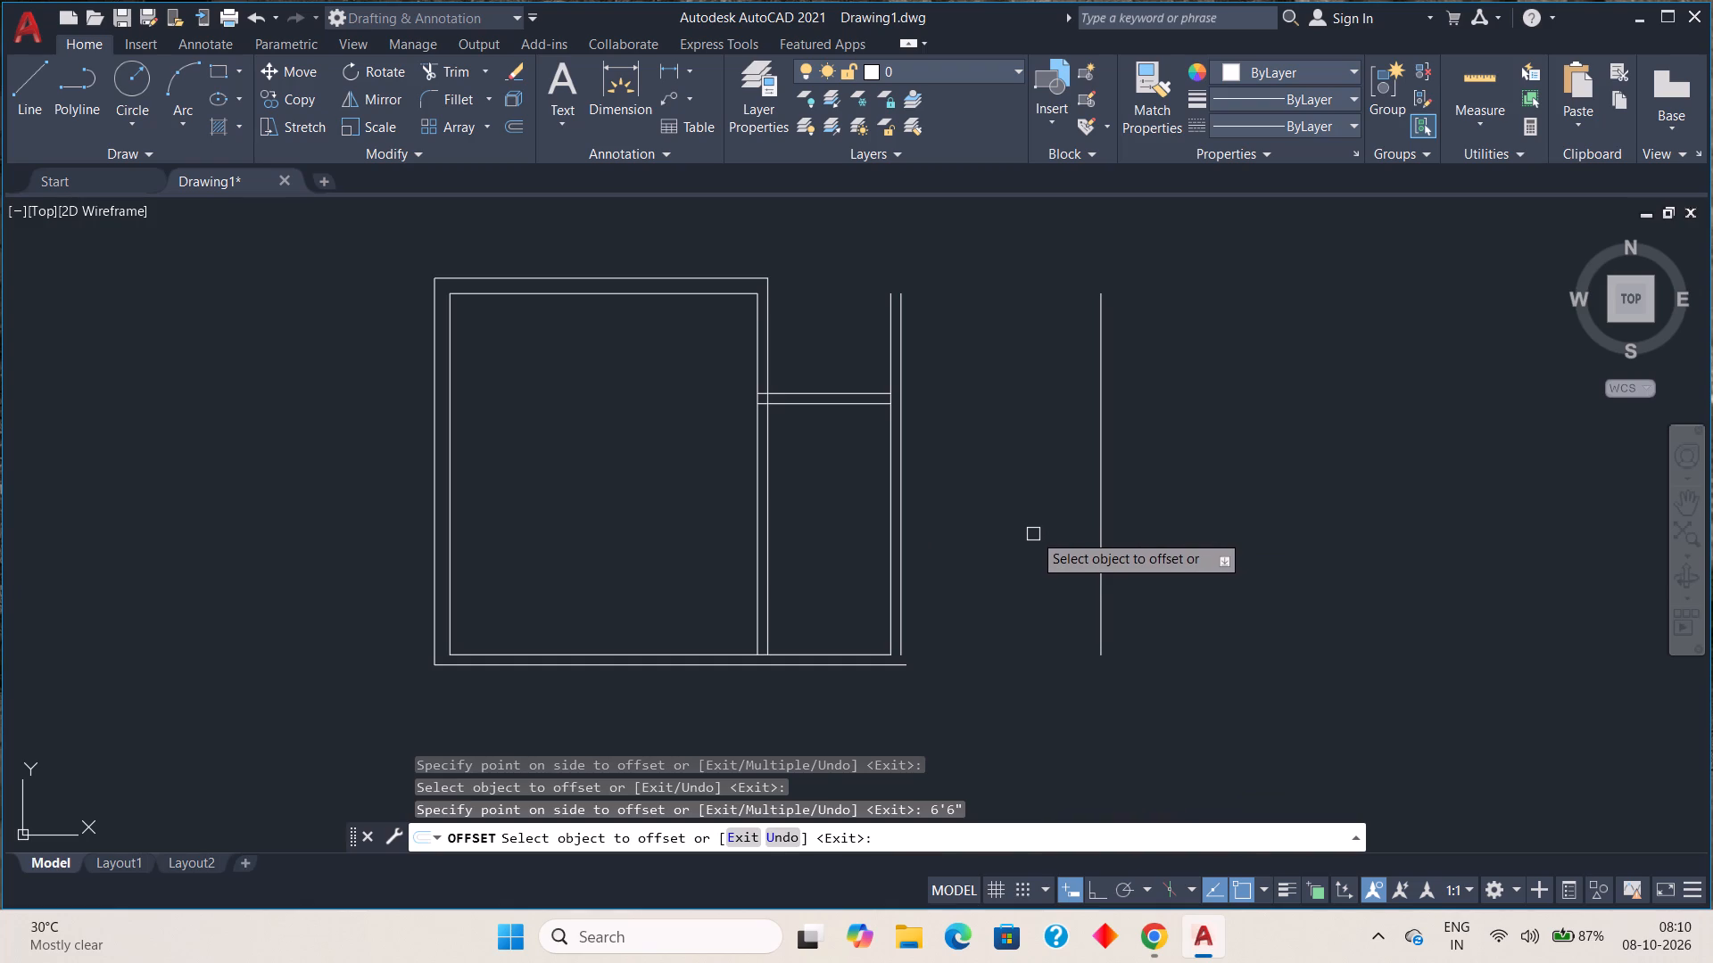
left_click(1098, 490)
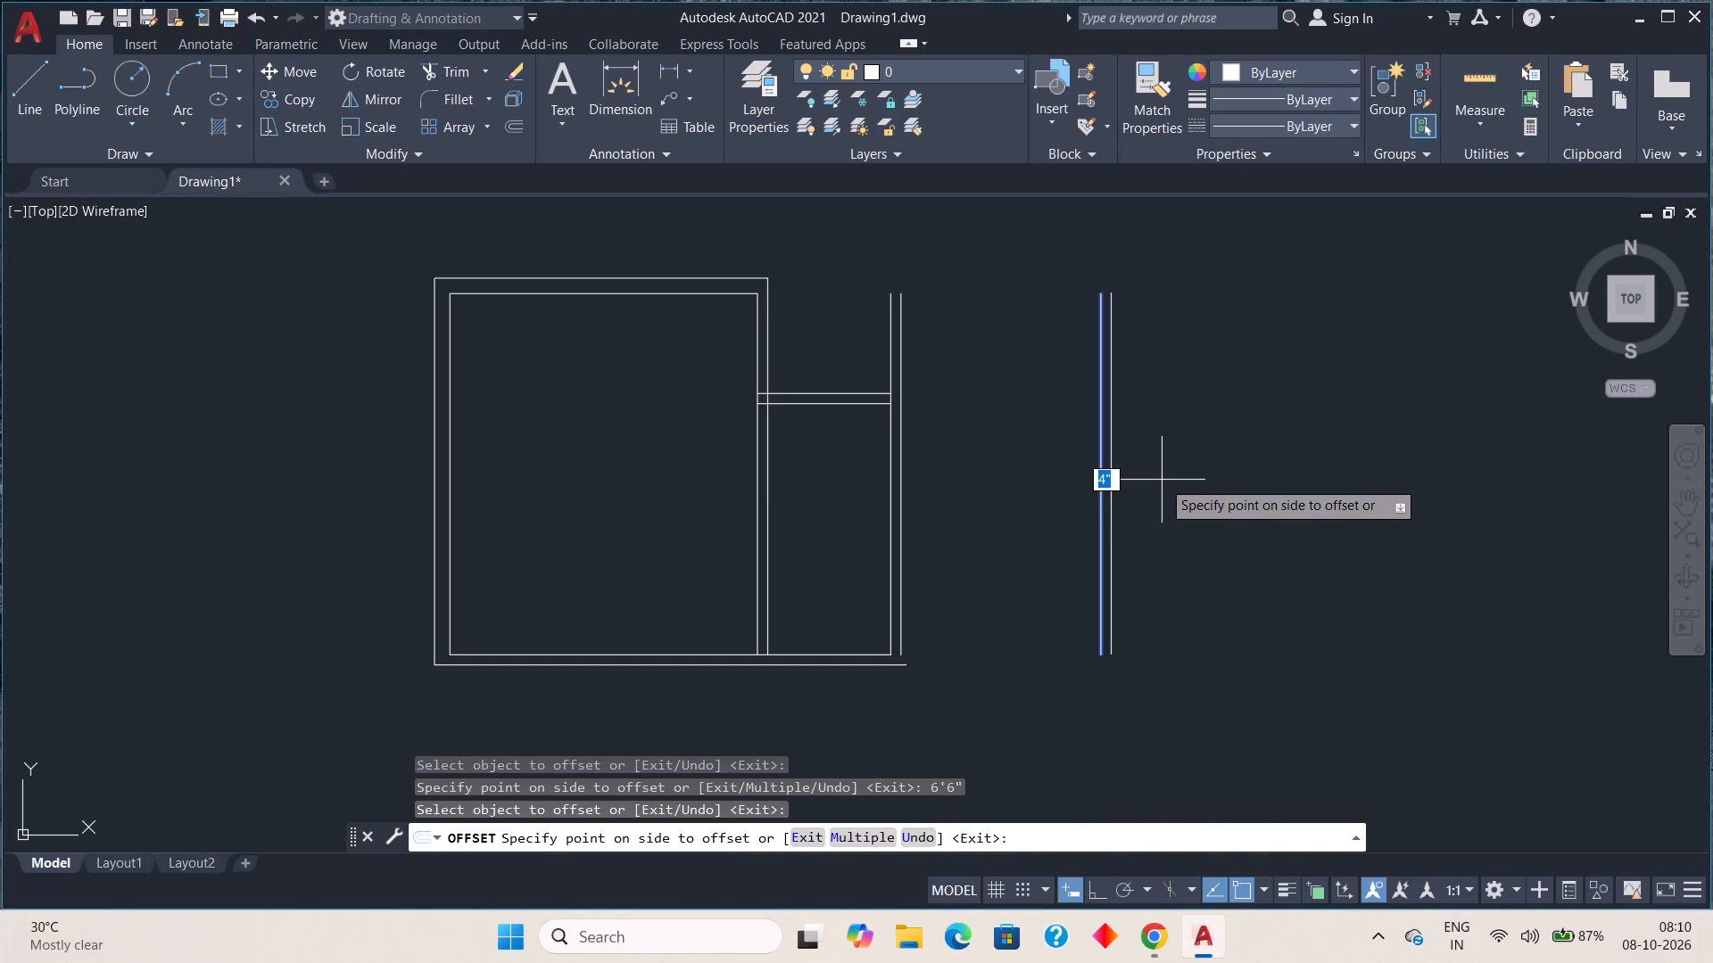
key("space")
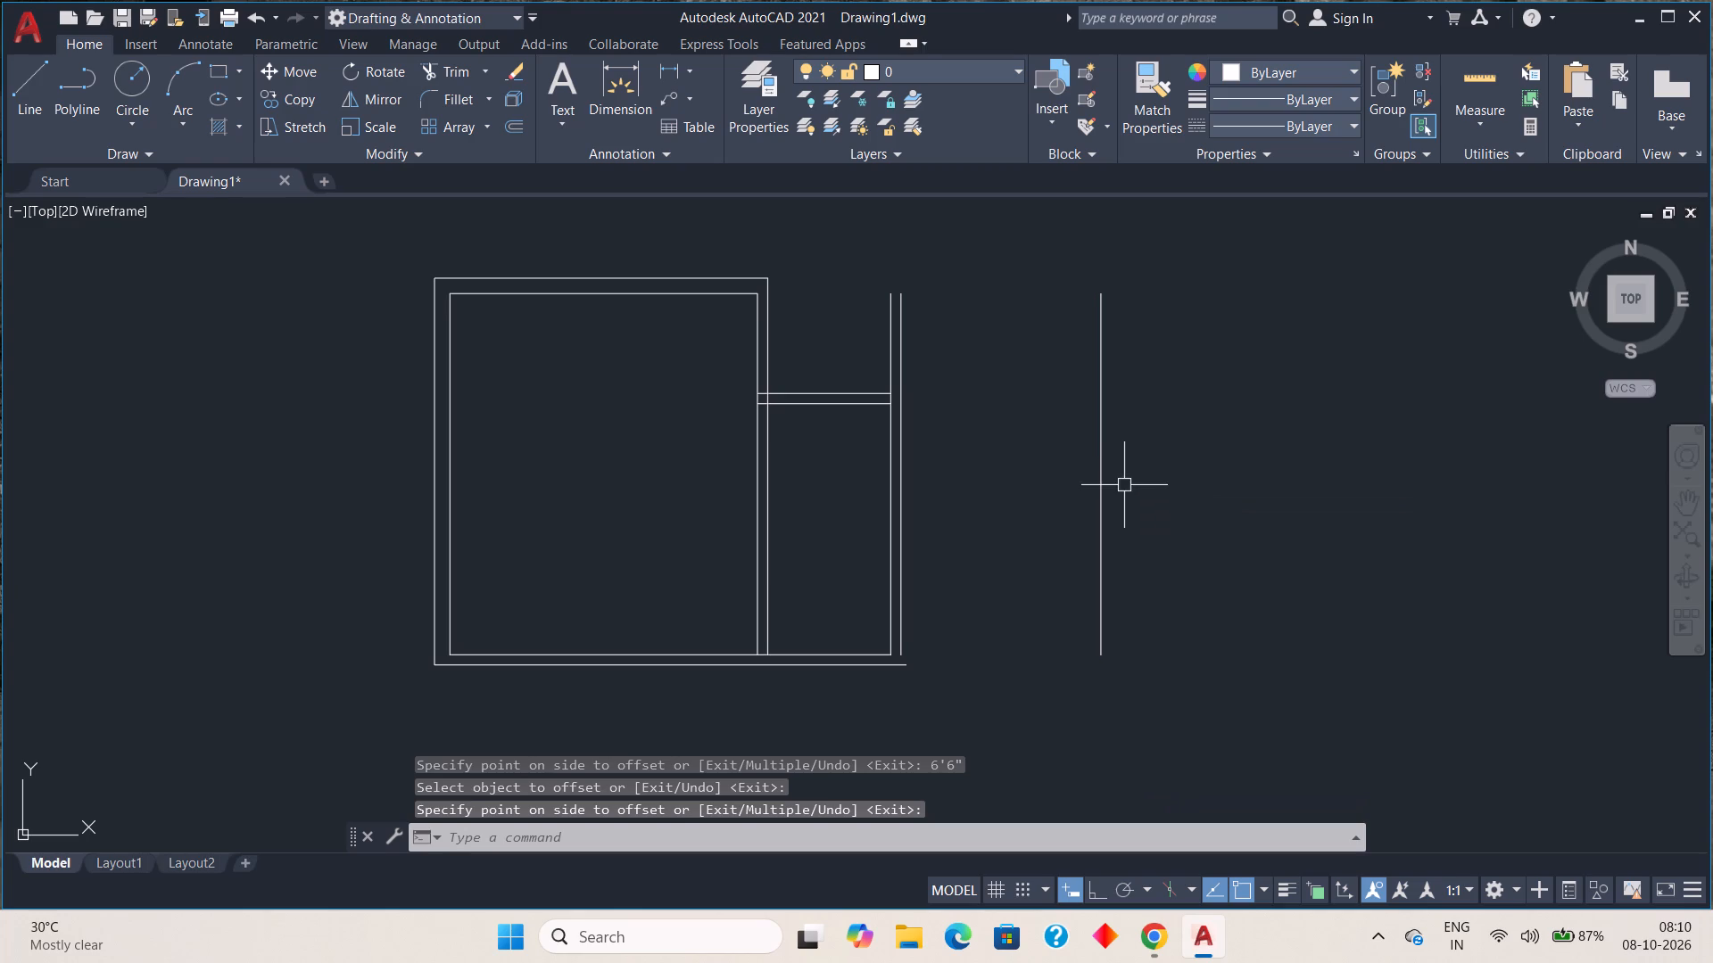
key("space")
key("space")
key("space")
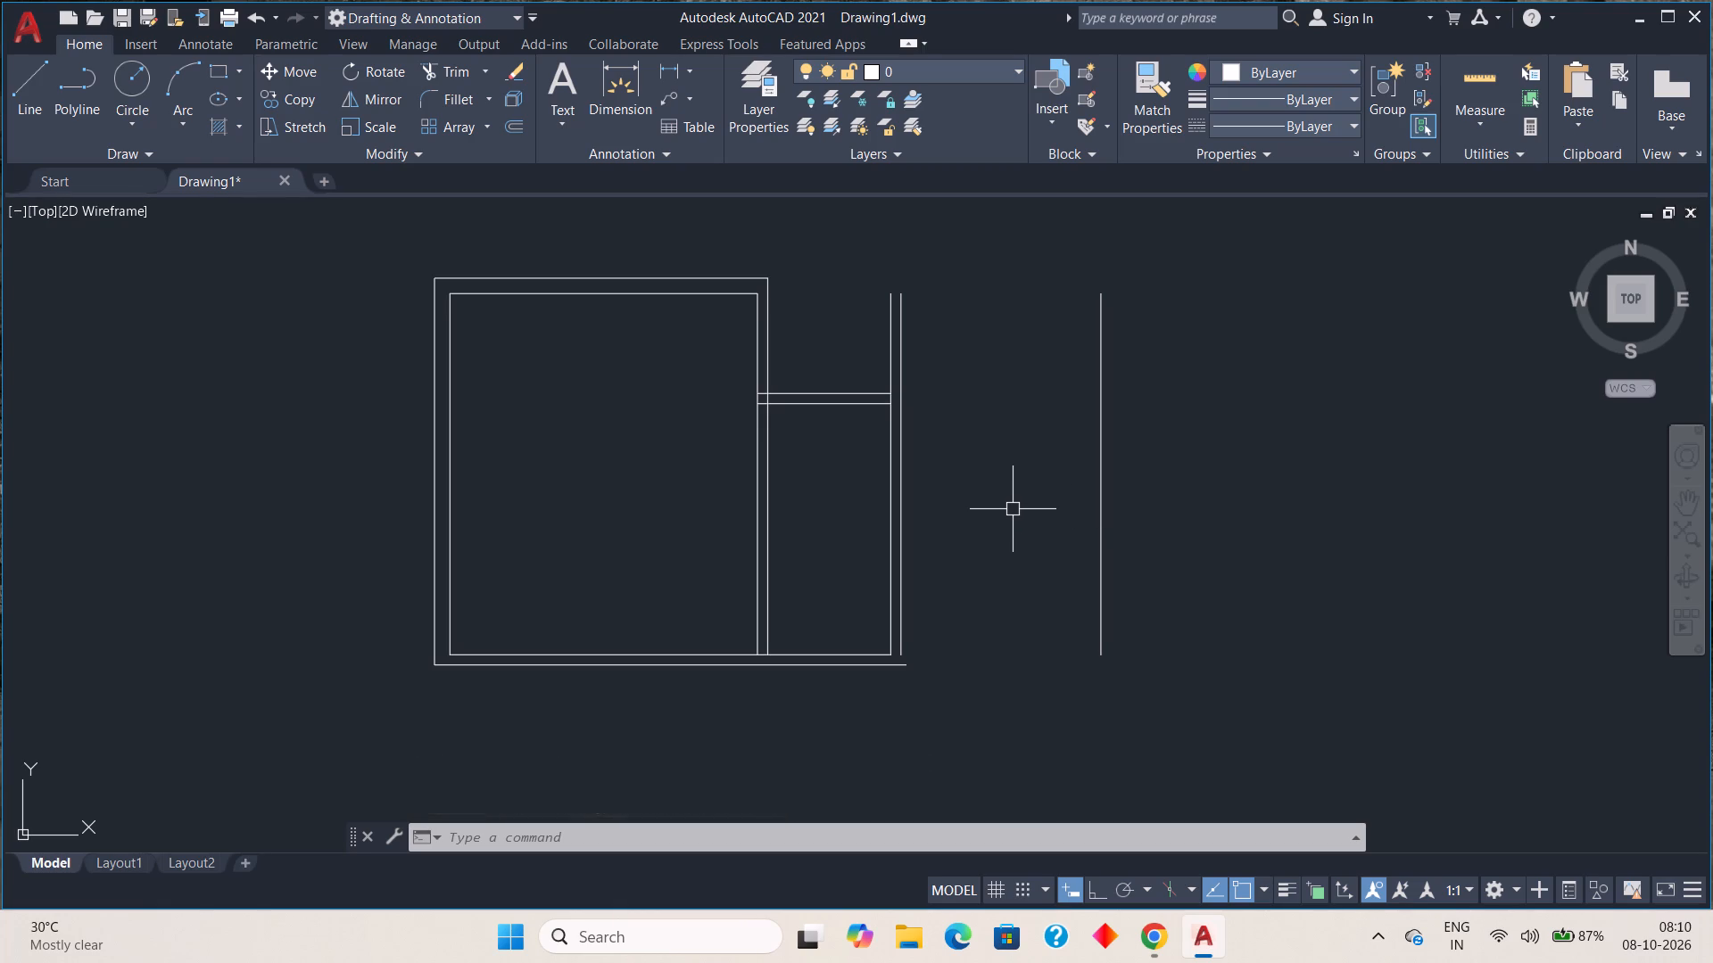
Offset the far-right vertical line 4" to the right to give that wall its thickness.
key("o")
key("Return")
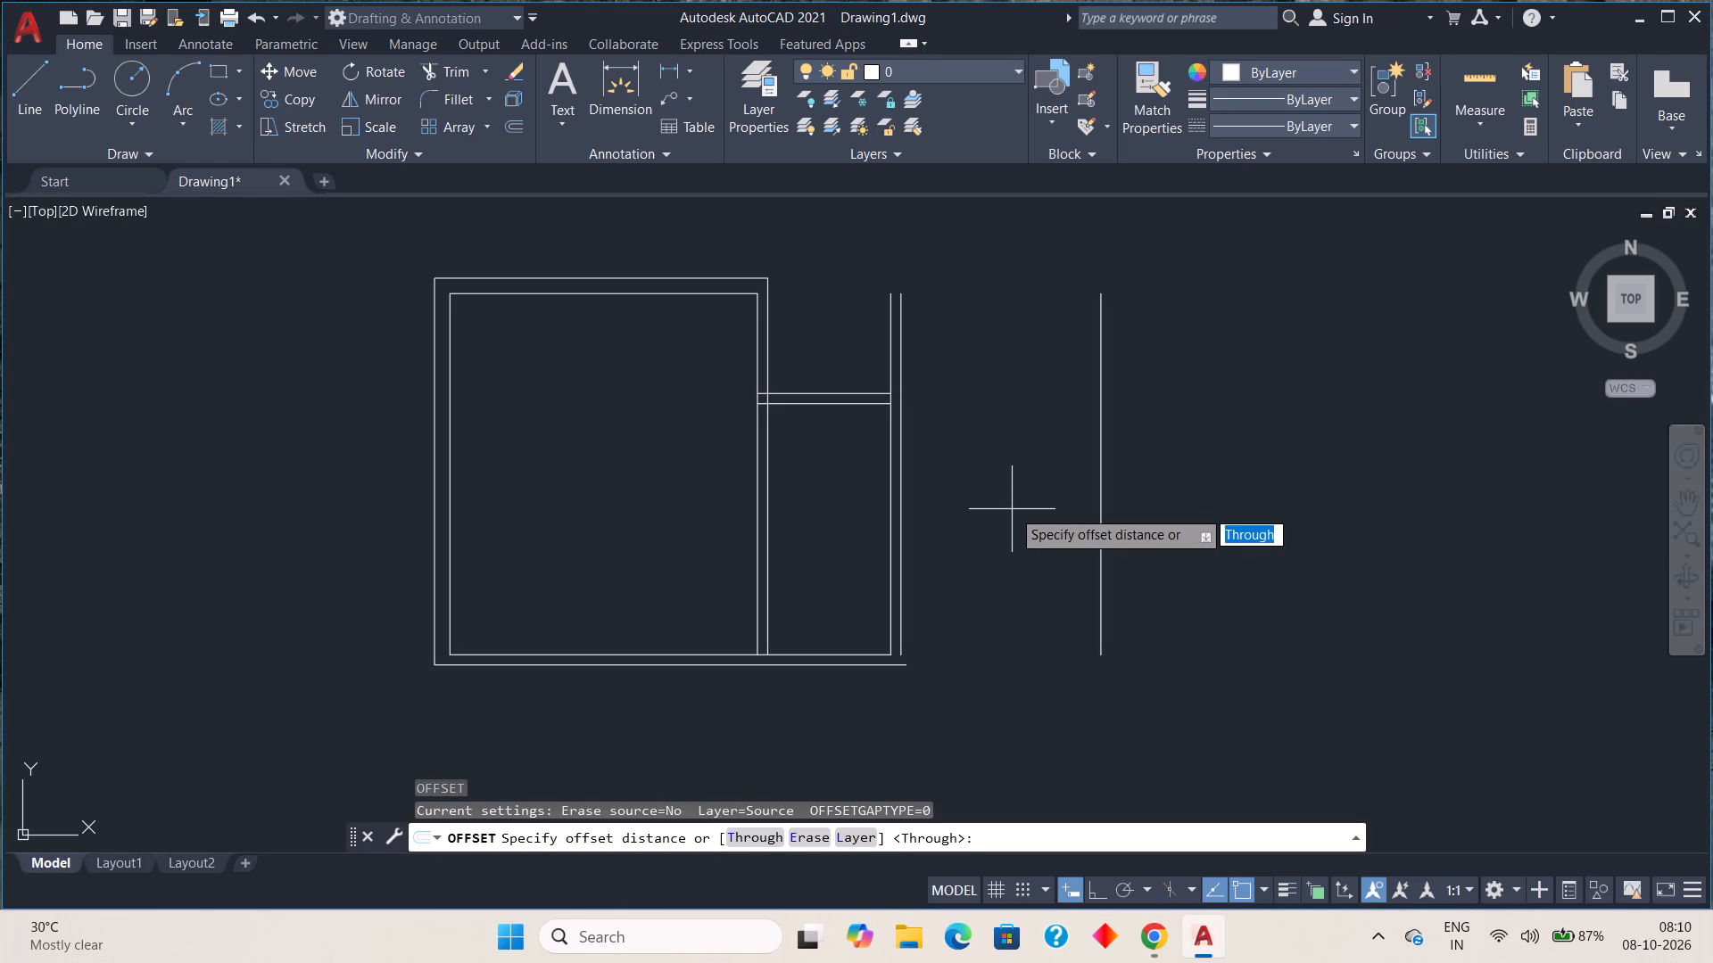
key("4")
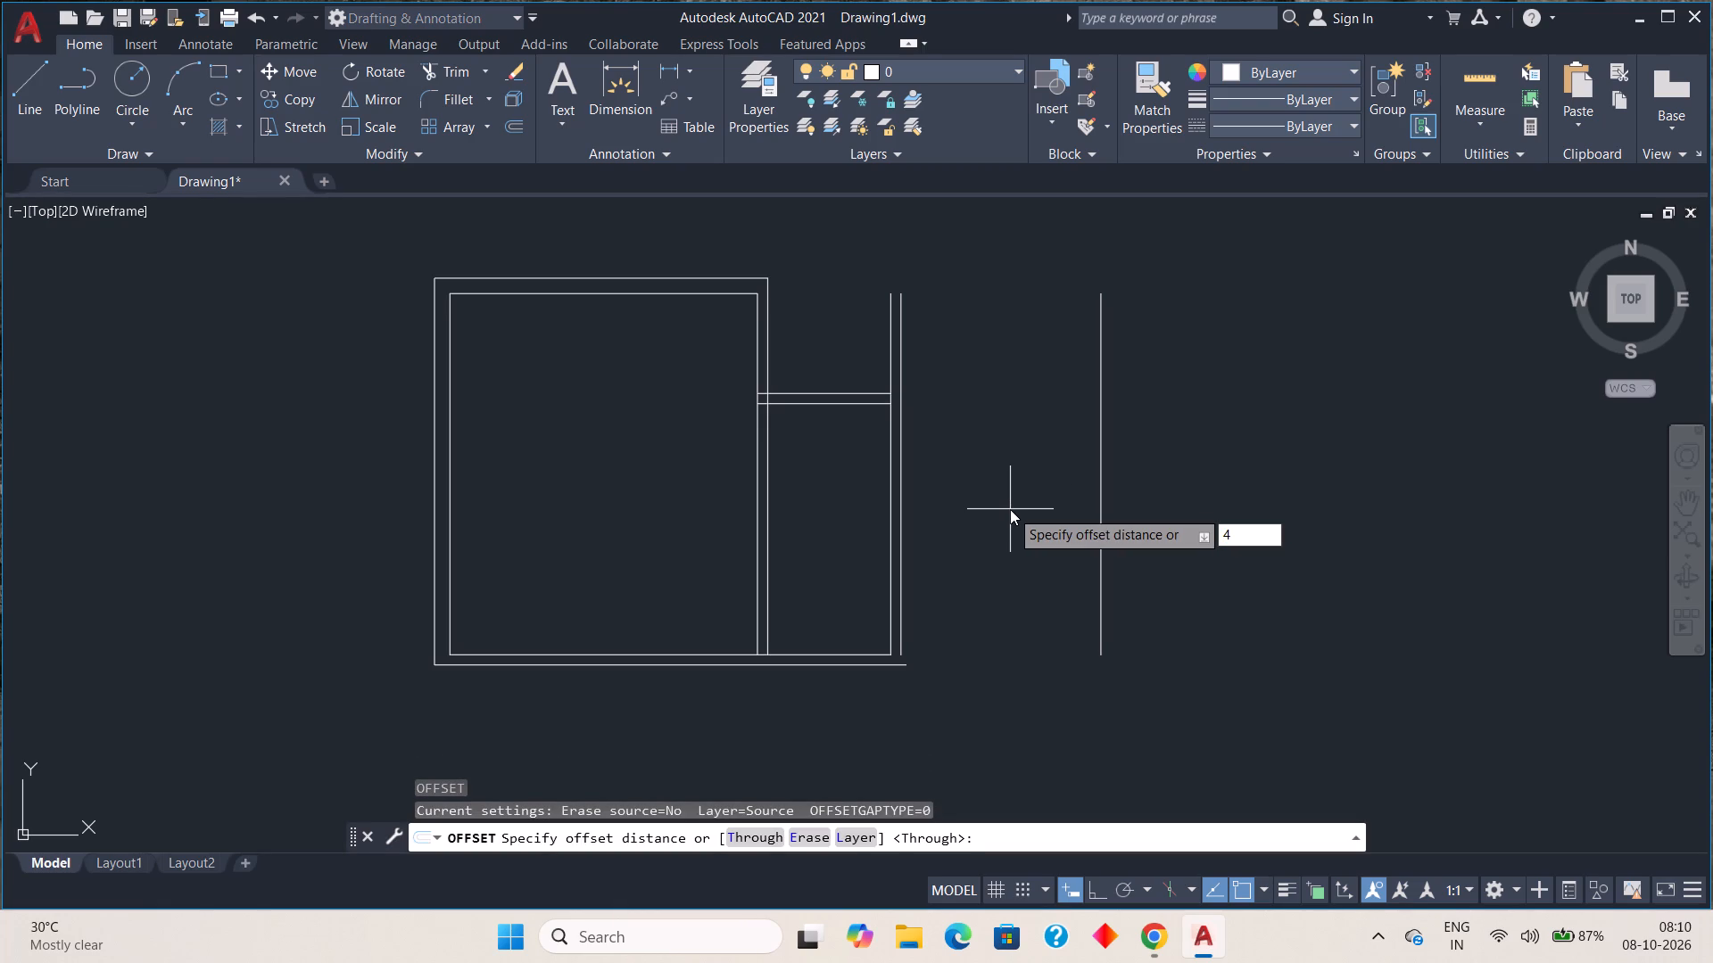
key("shift+quotedbl")
key("space")
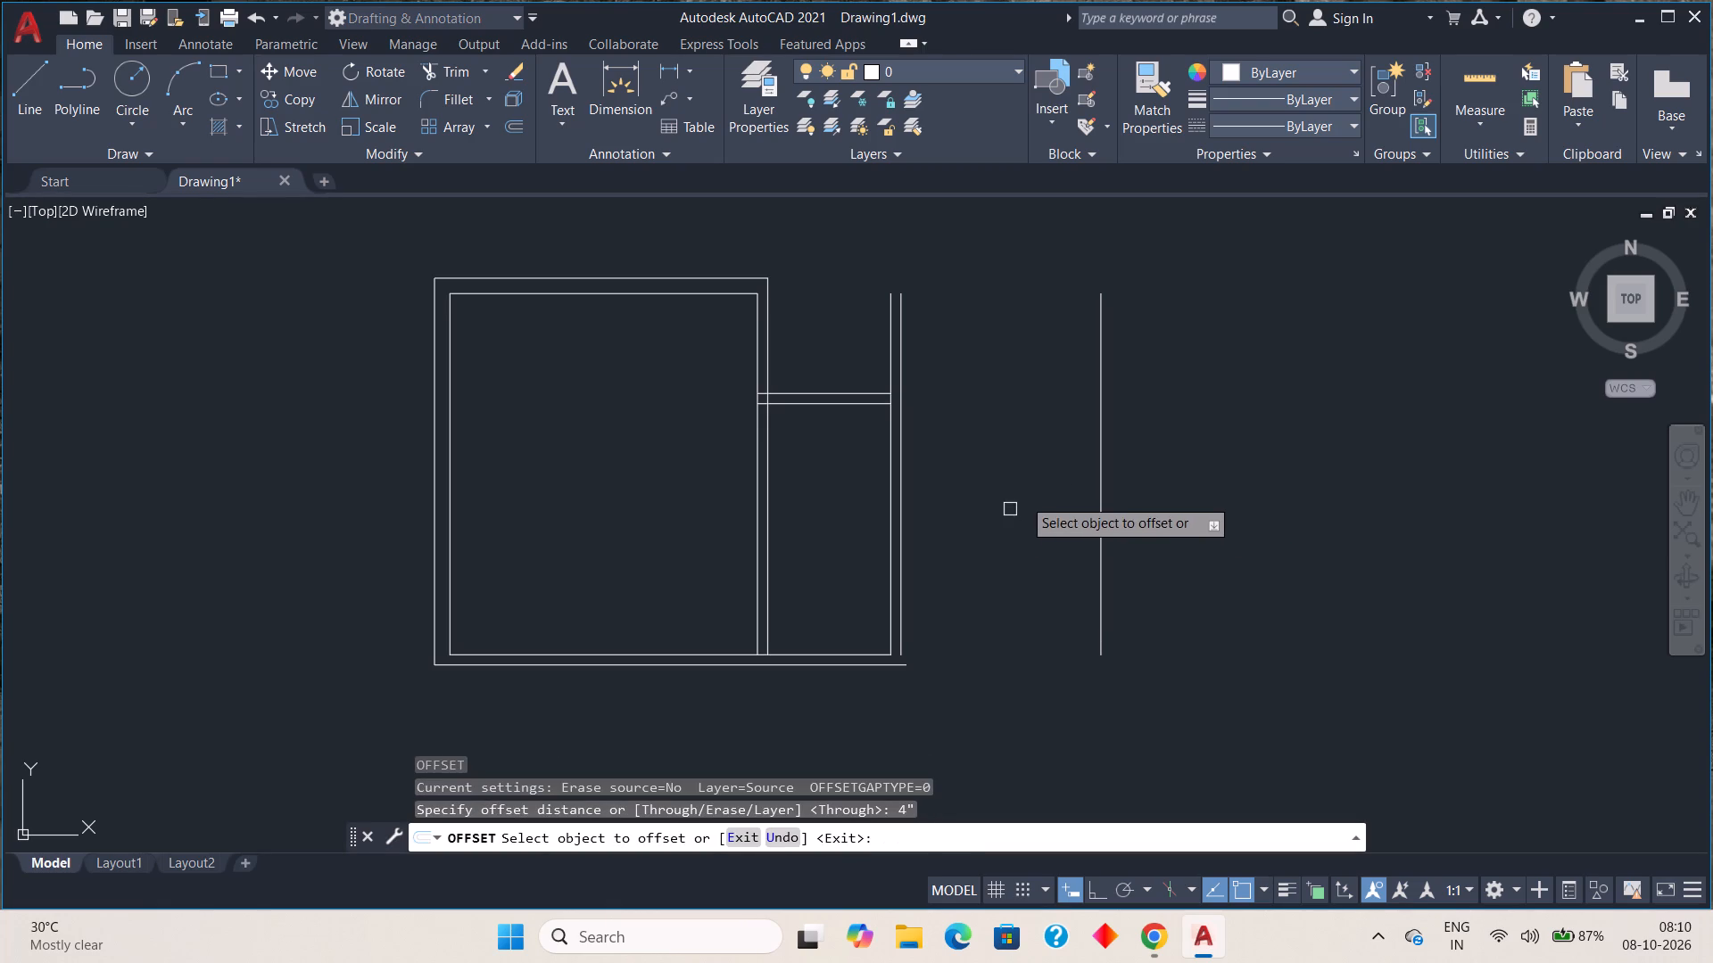
left_click(1102, 429)
left_click(1147, 429)
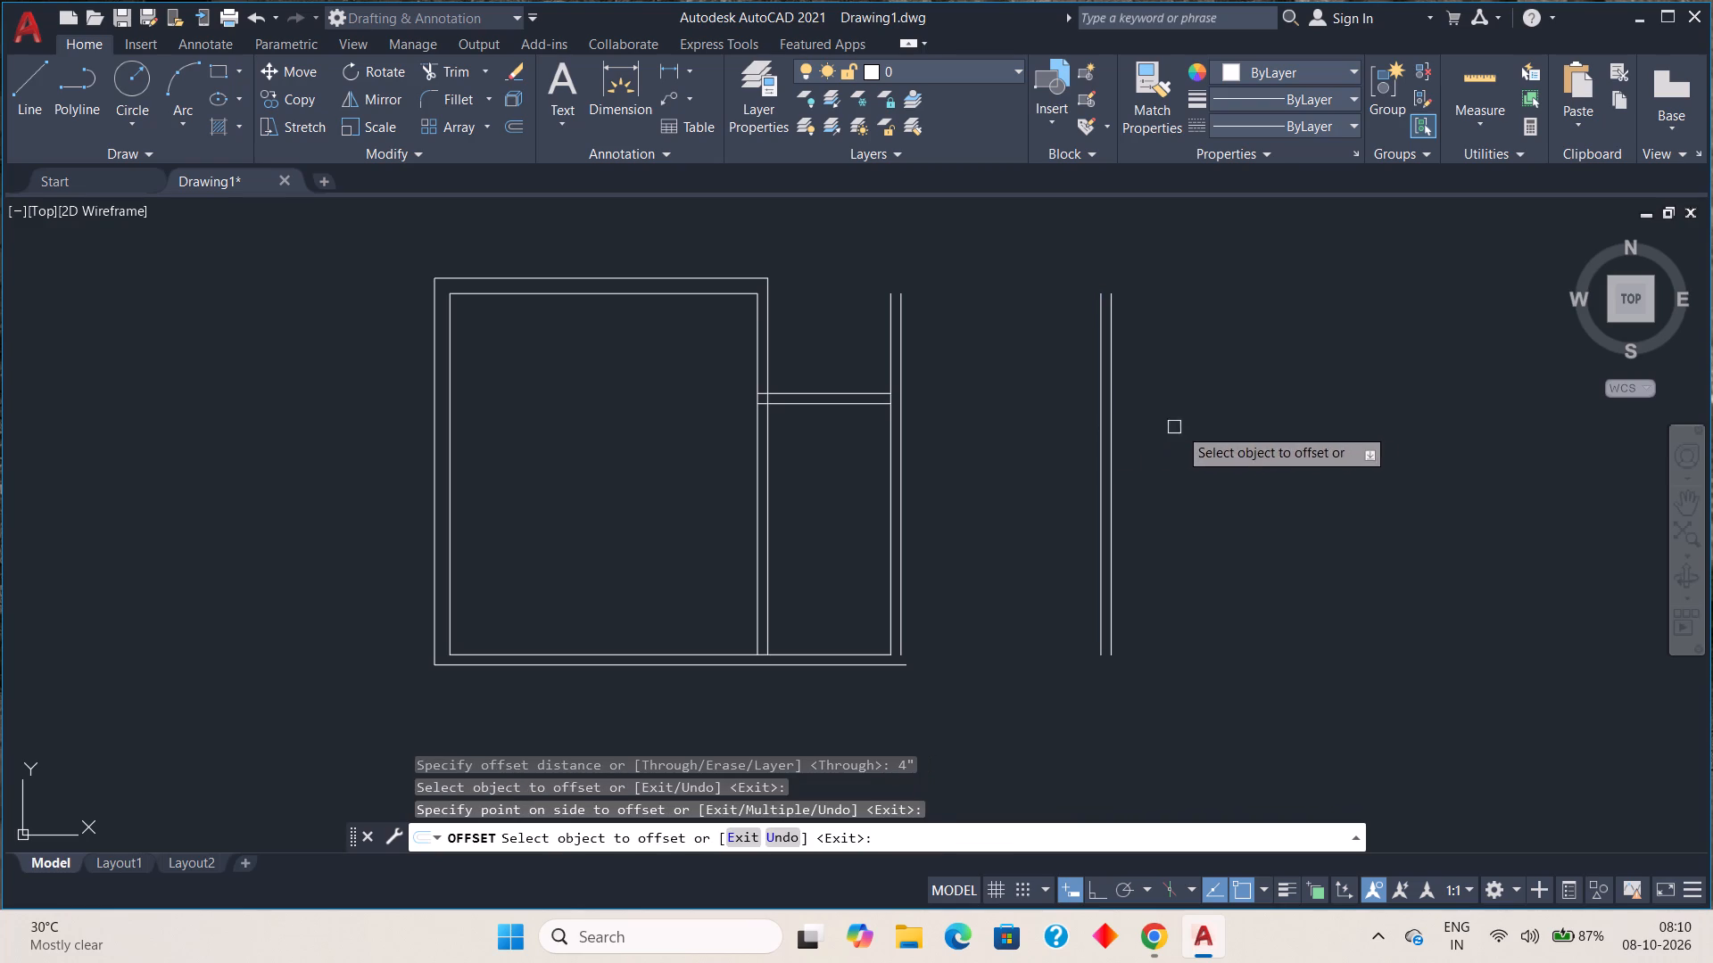
key("Escape")
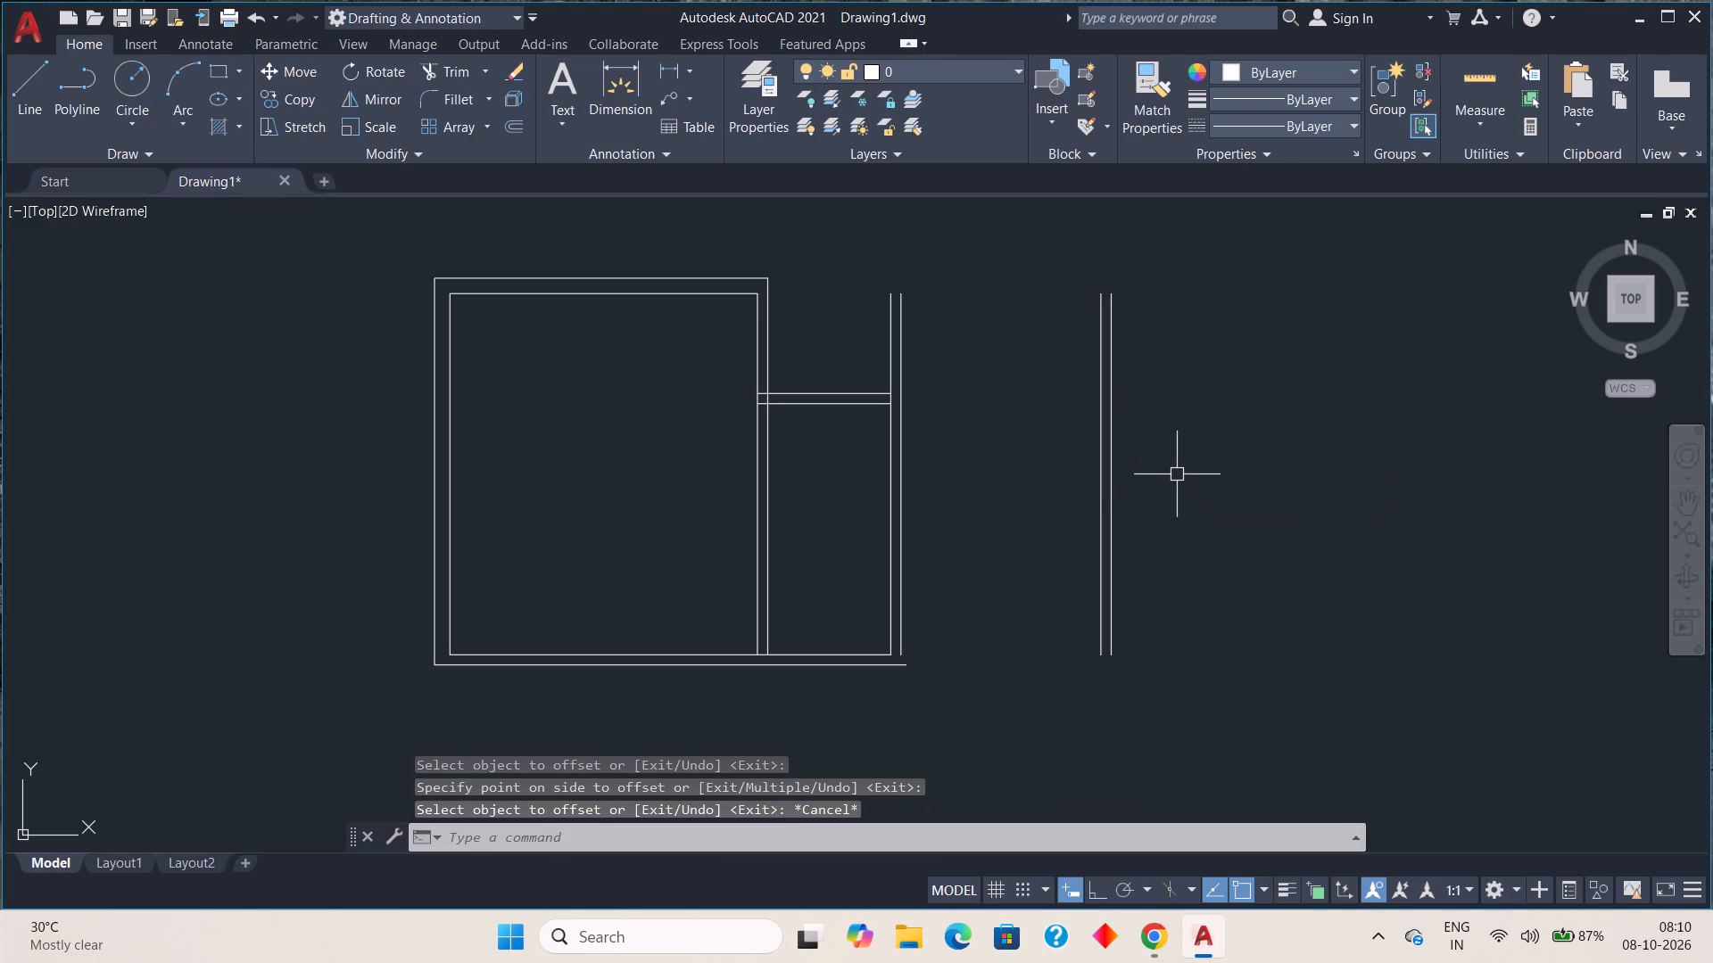
Close the small space's outer bottom-right wall corner with a zero-radius fillet.
type("f")
key("space")
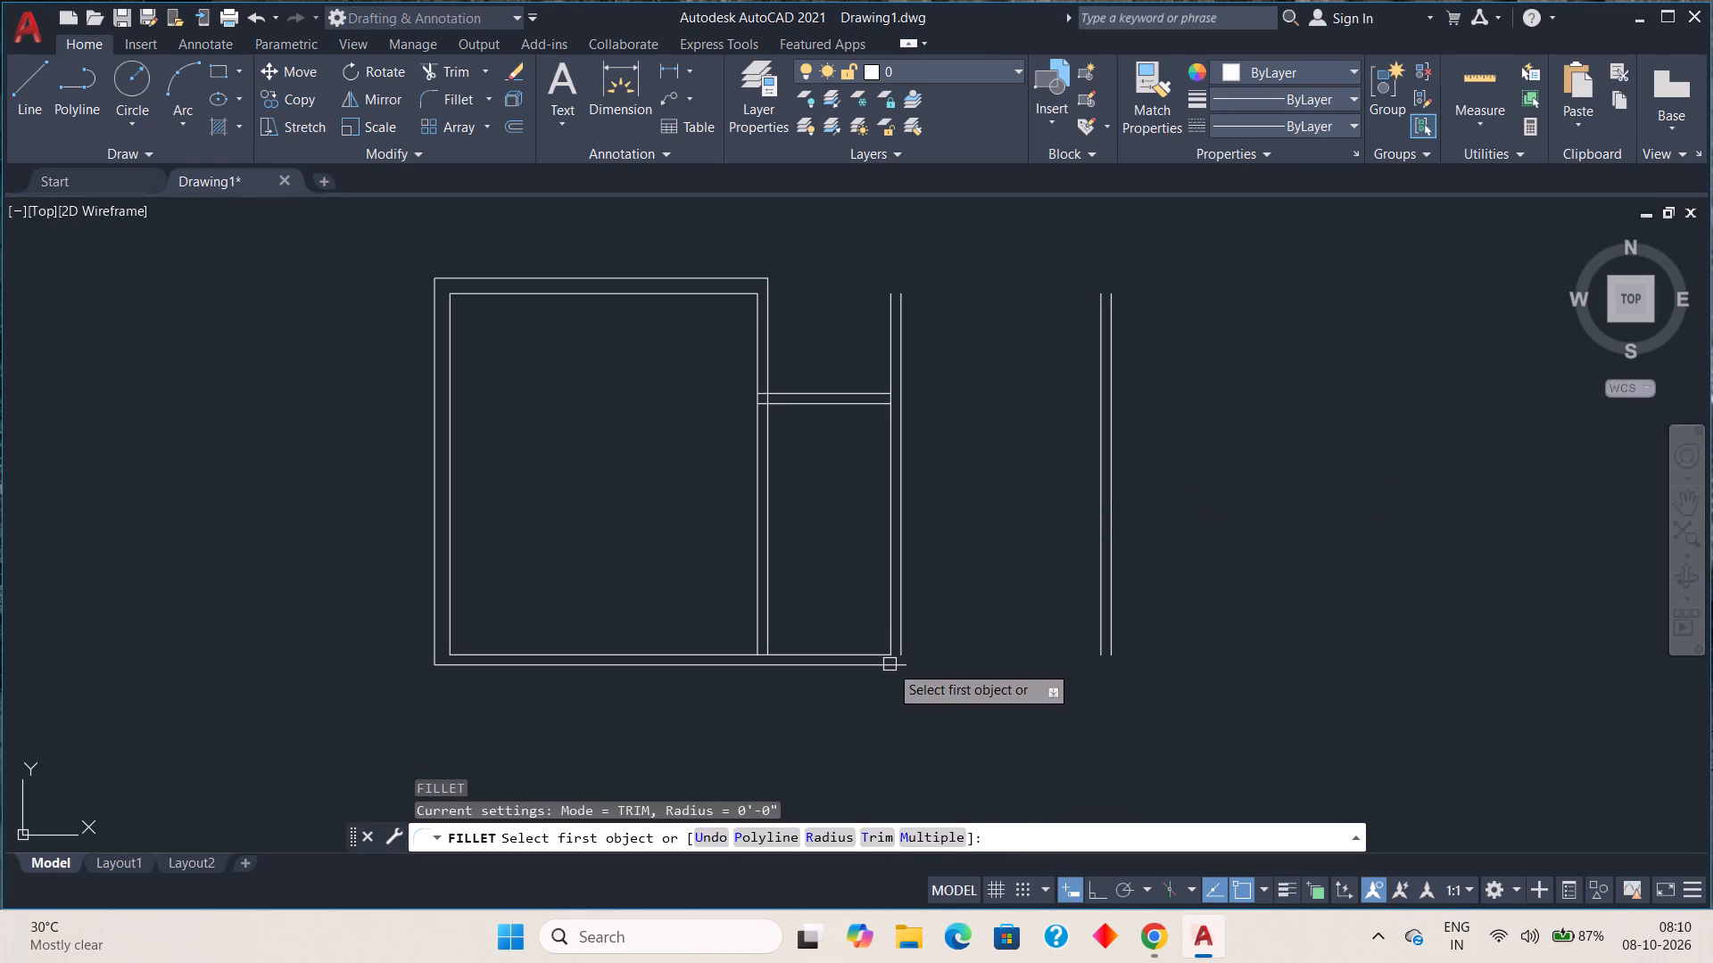
type("r")
key("space")
key("space")
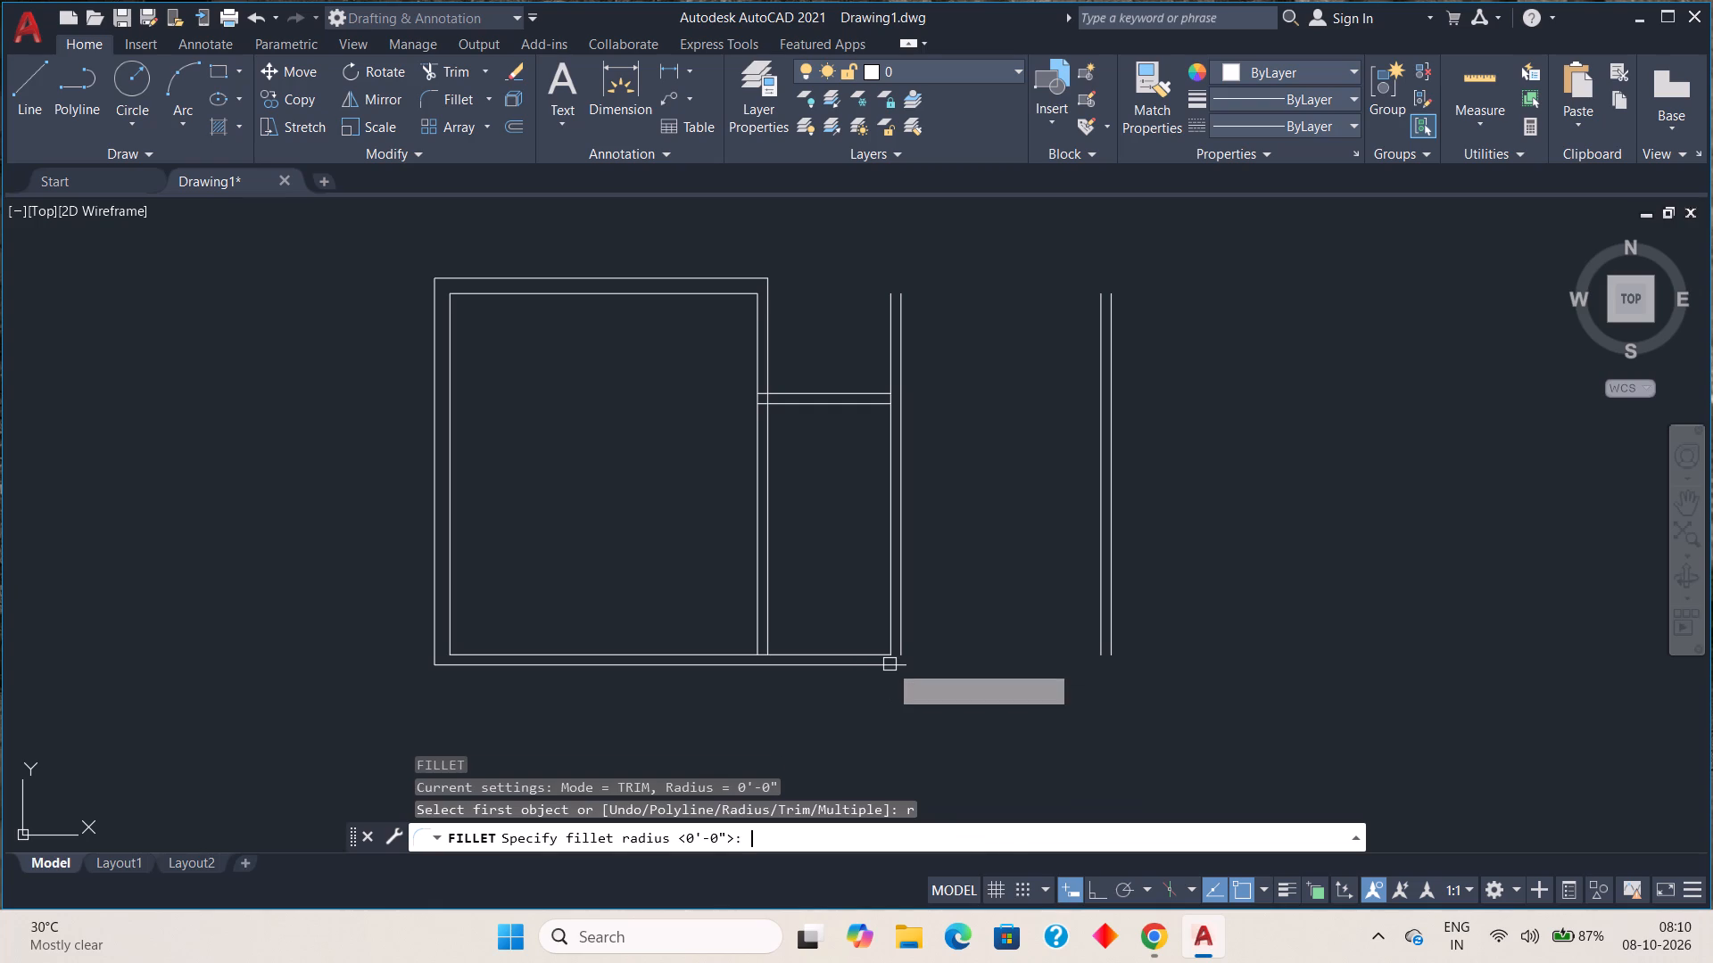
left_click(890, 665)
left_click(899, 648)
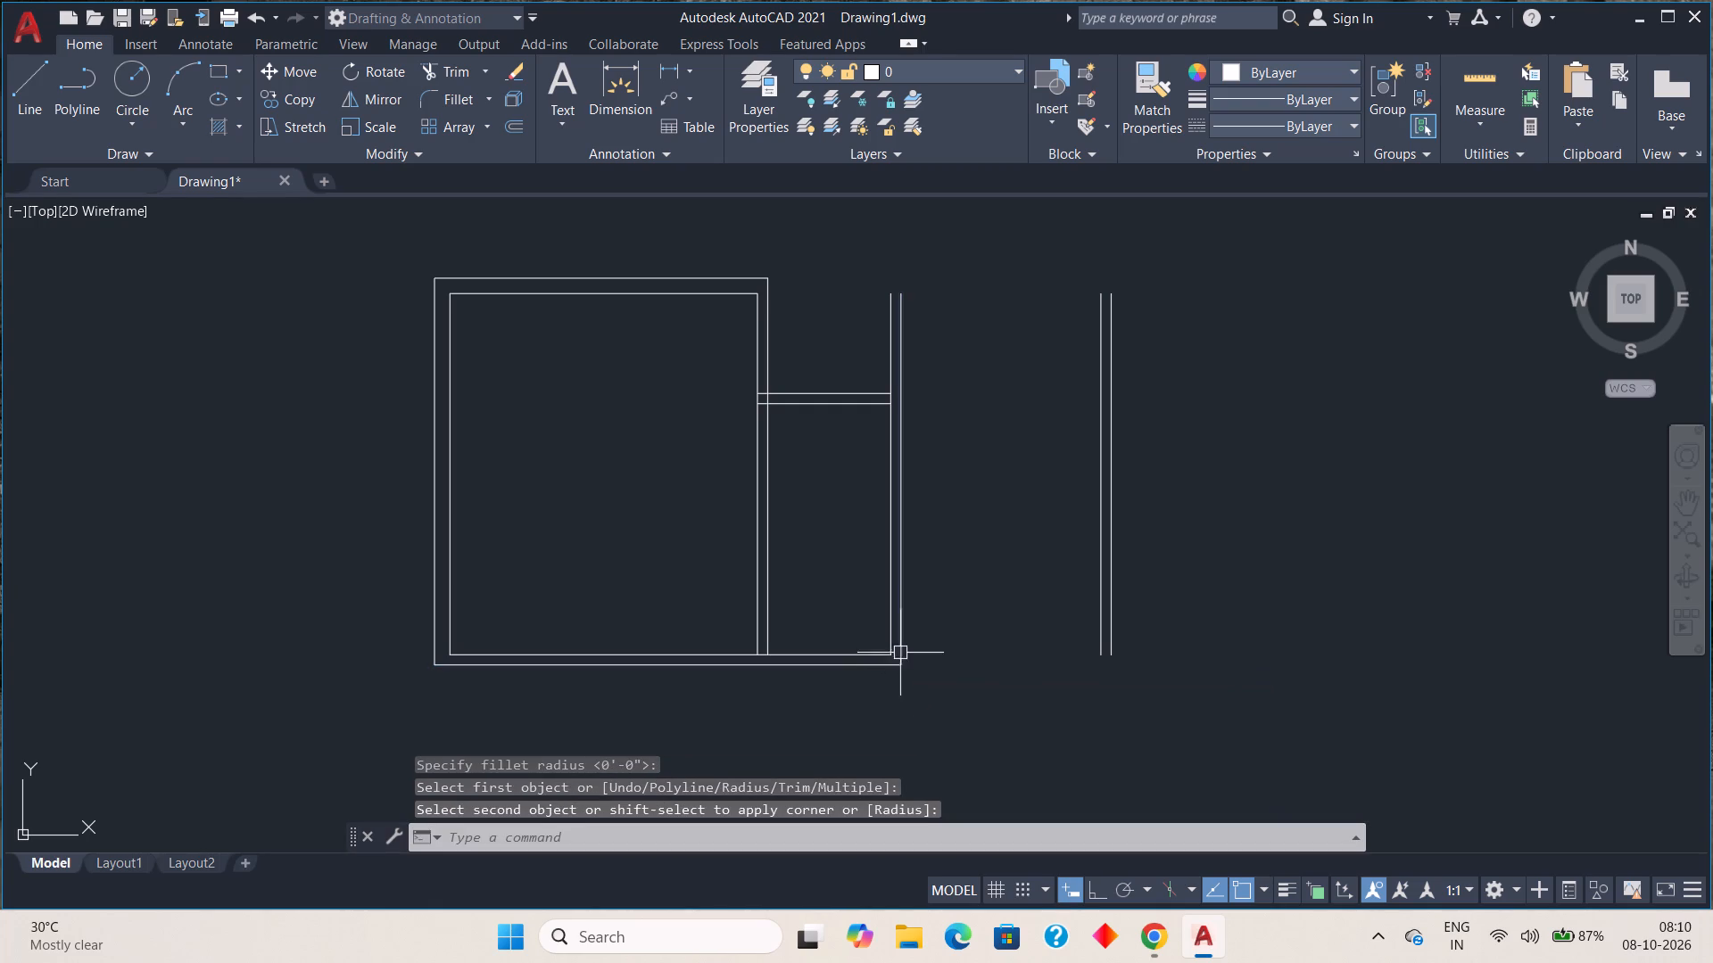
scroll(900, 657, "up", 3)
scroll(900, 656, "down", 3)
Extend the small space's two top wall lines to the far-right wall, closing the outer and inner corners with zero-radius fillets.
key("space")
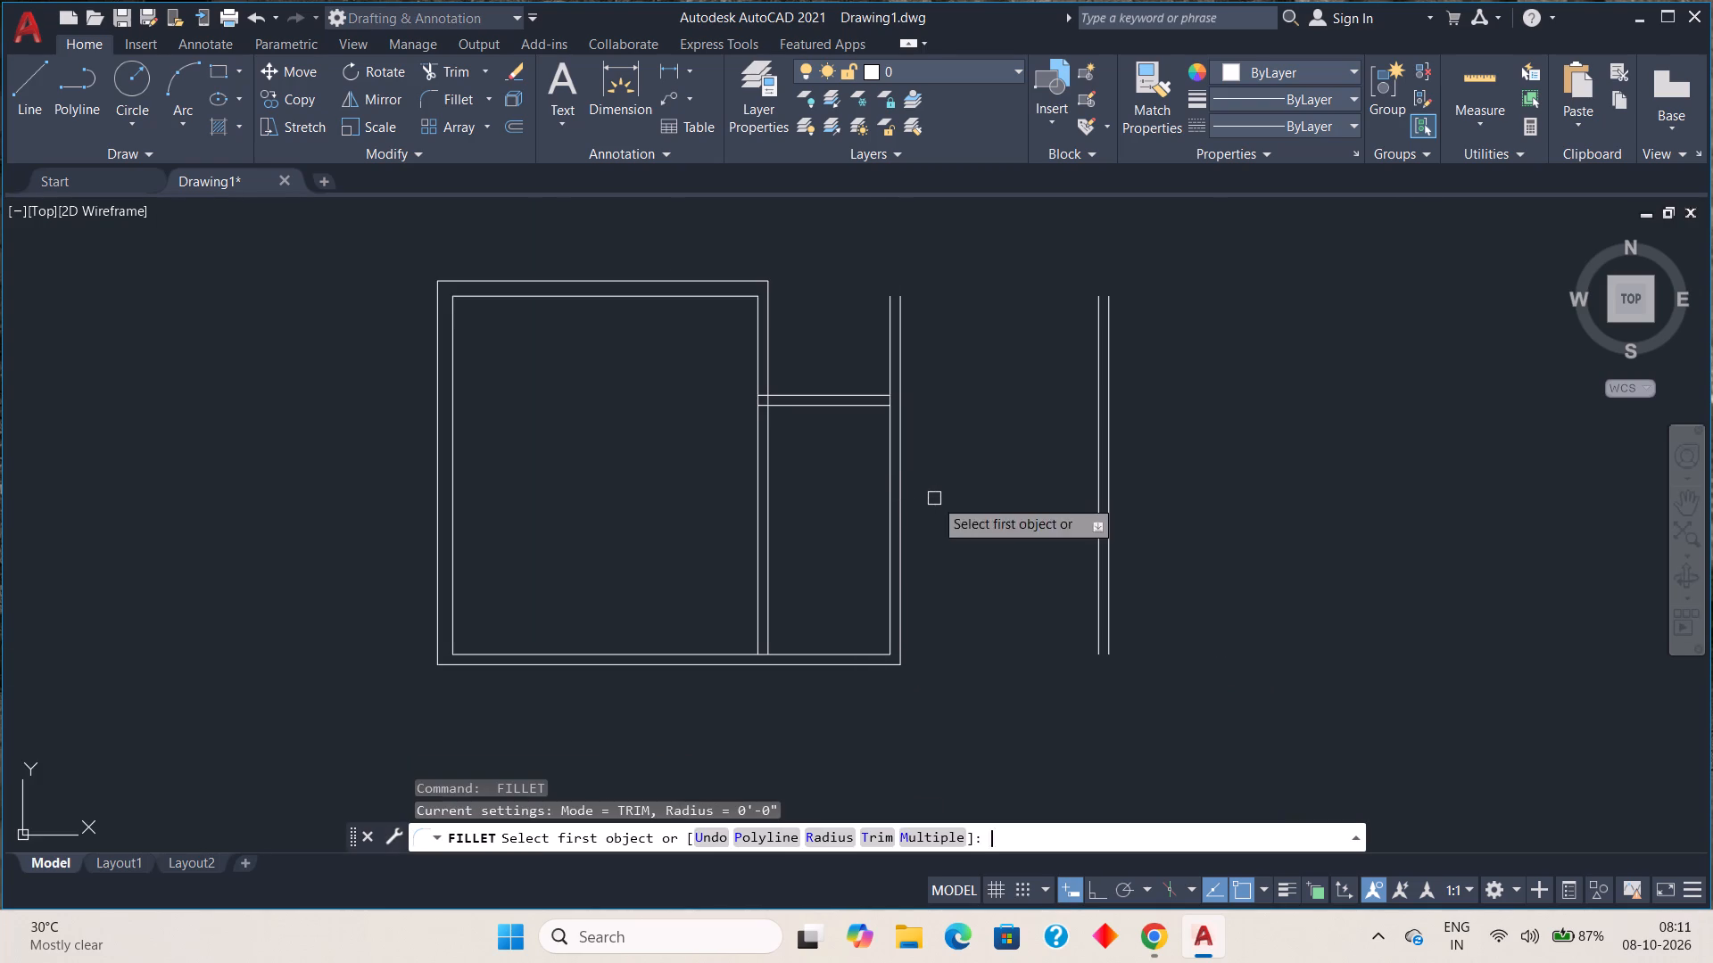
middle_click_drag(928, 395, 912, 539)
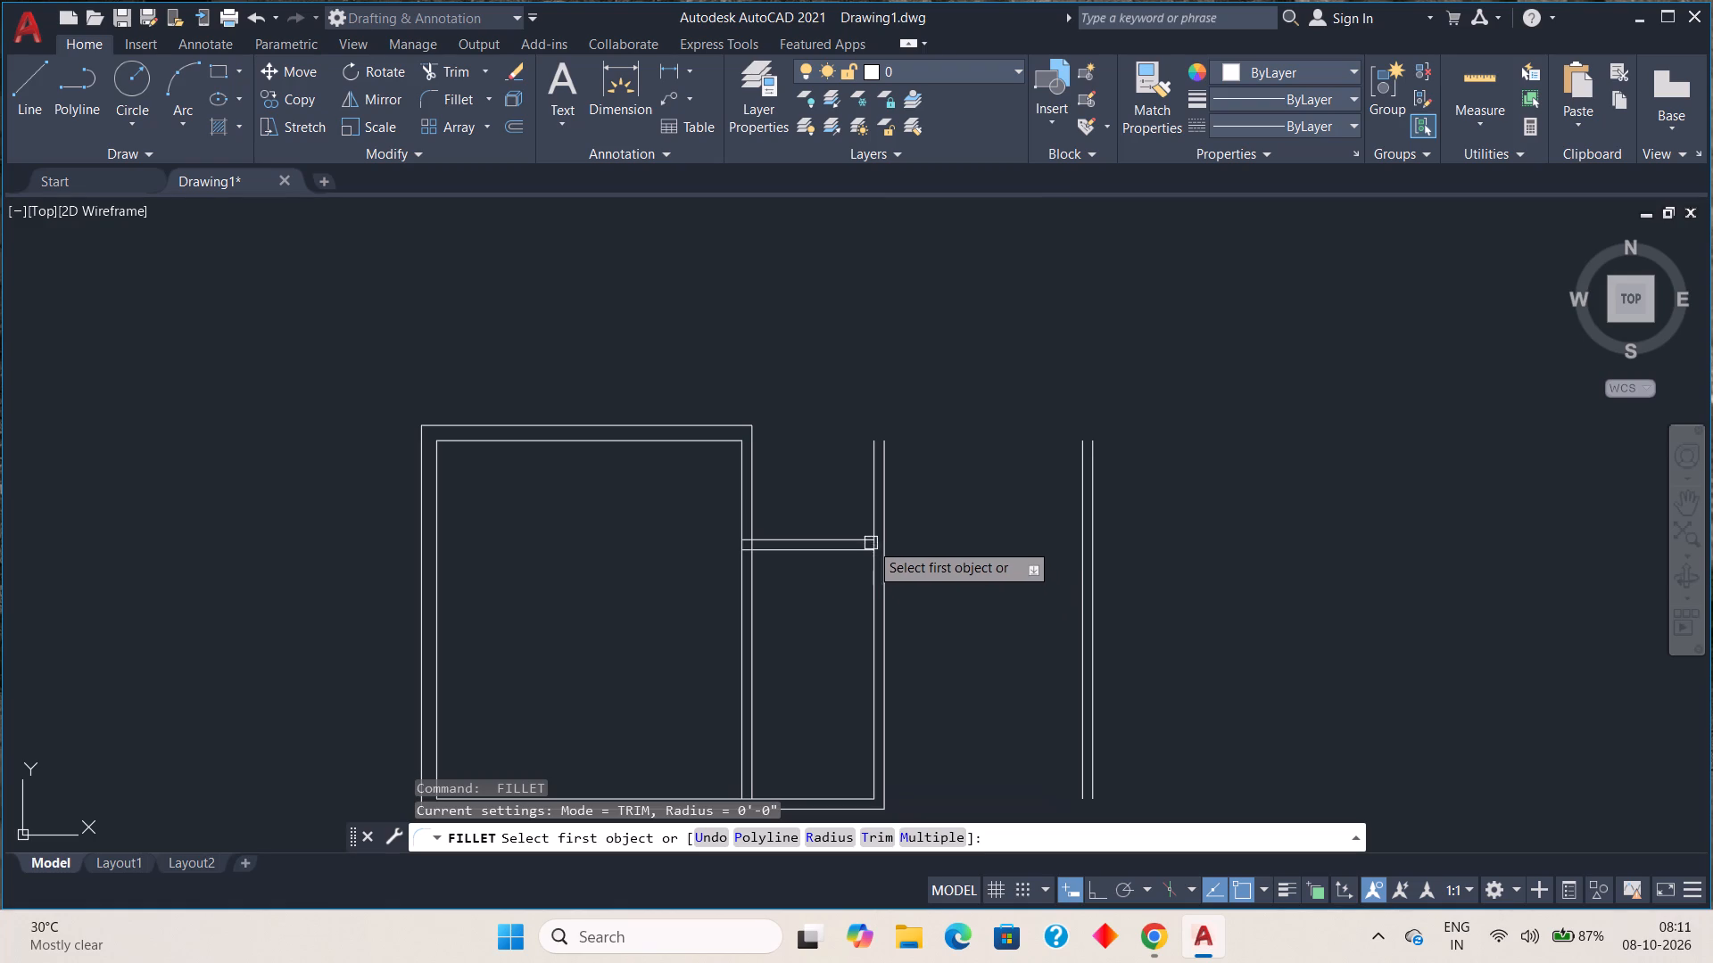
left_click(844, 537)
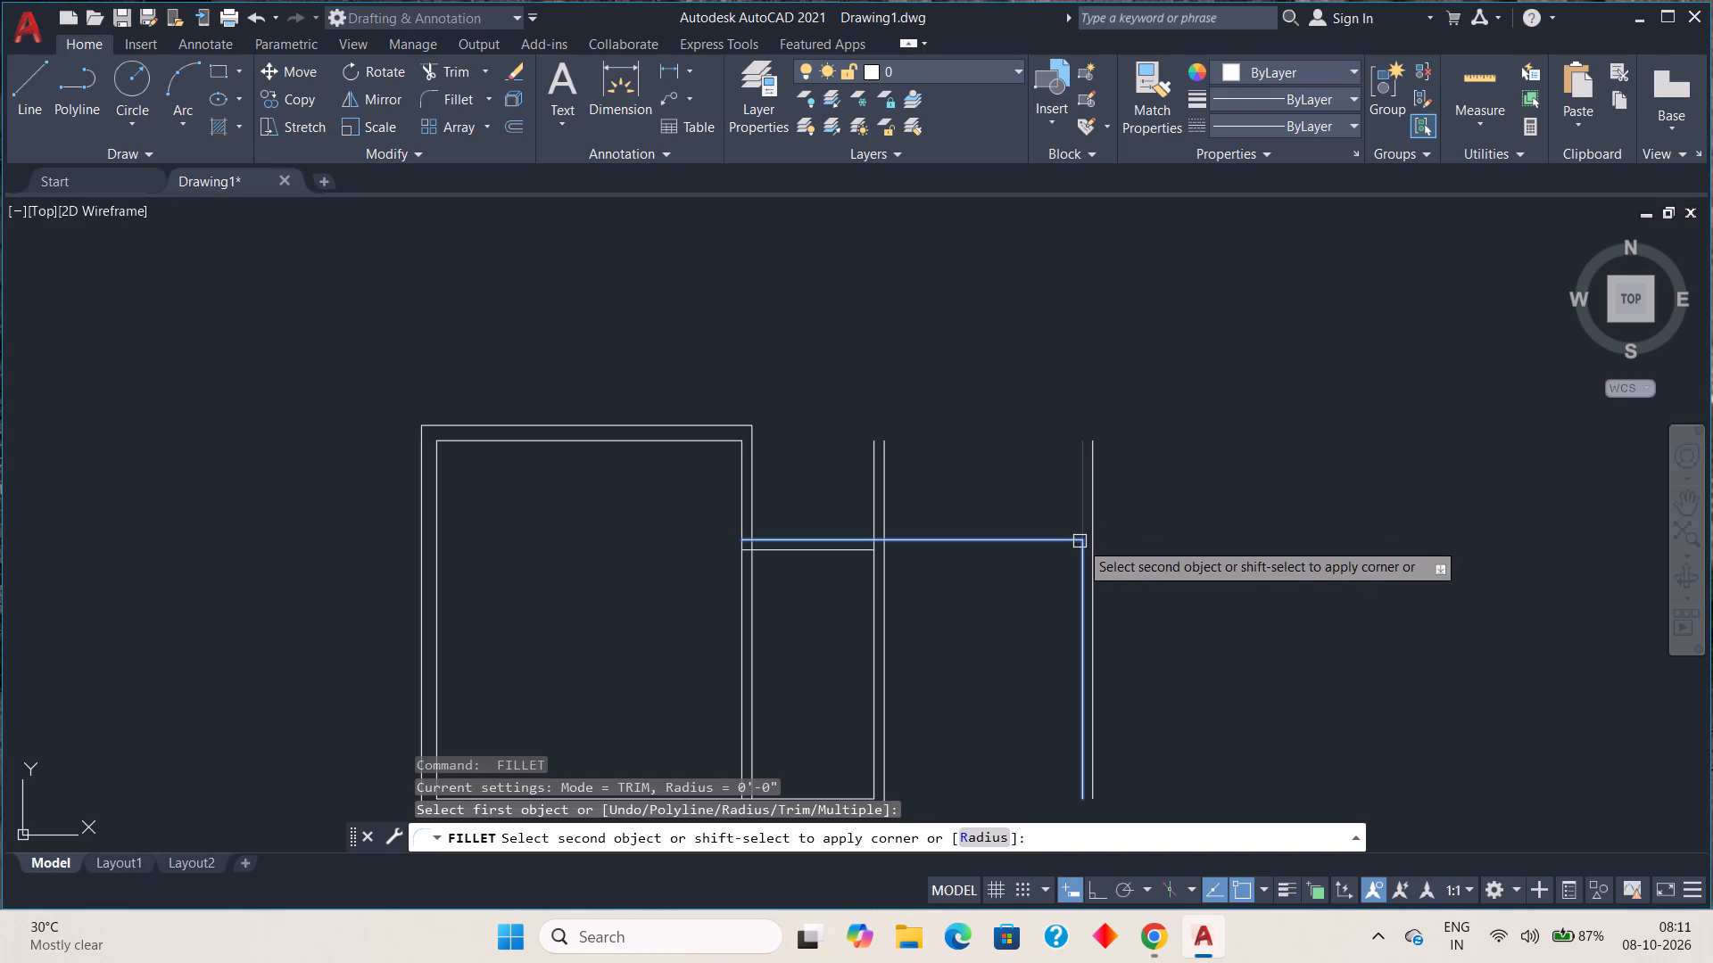
left_click(1093, 555)
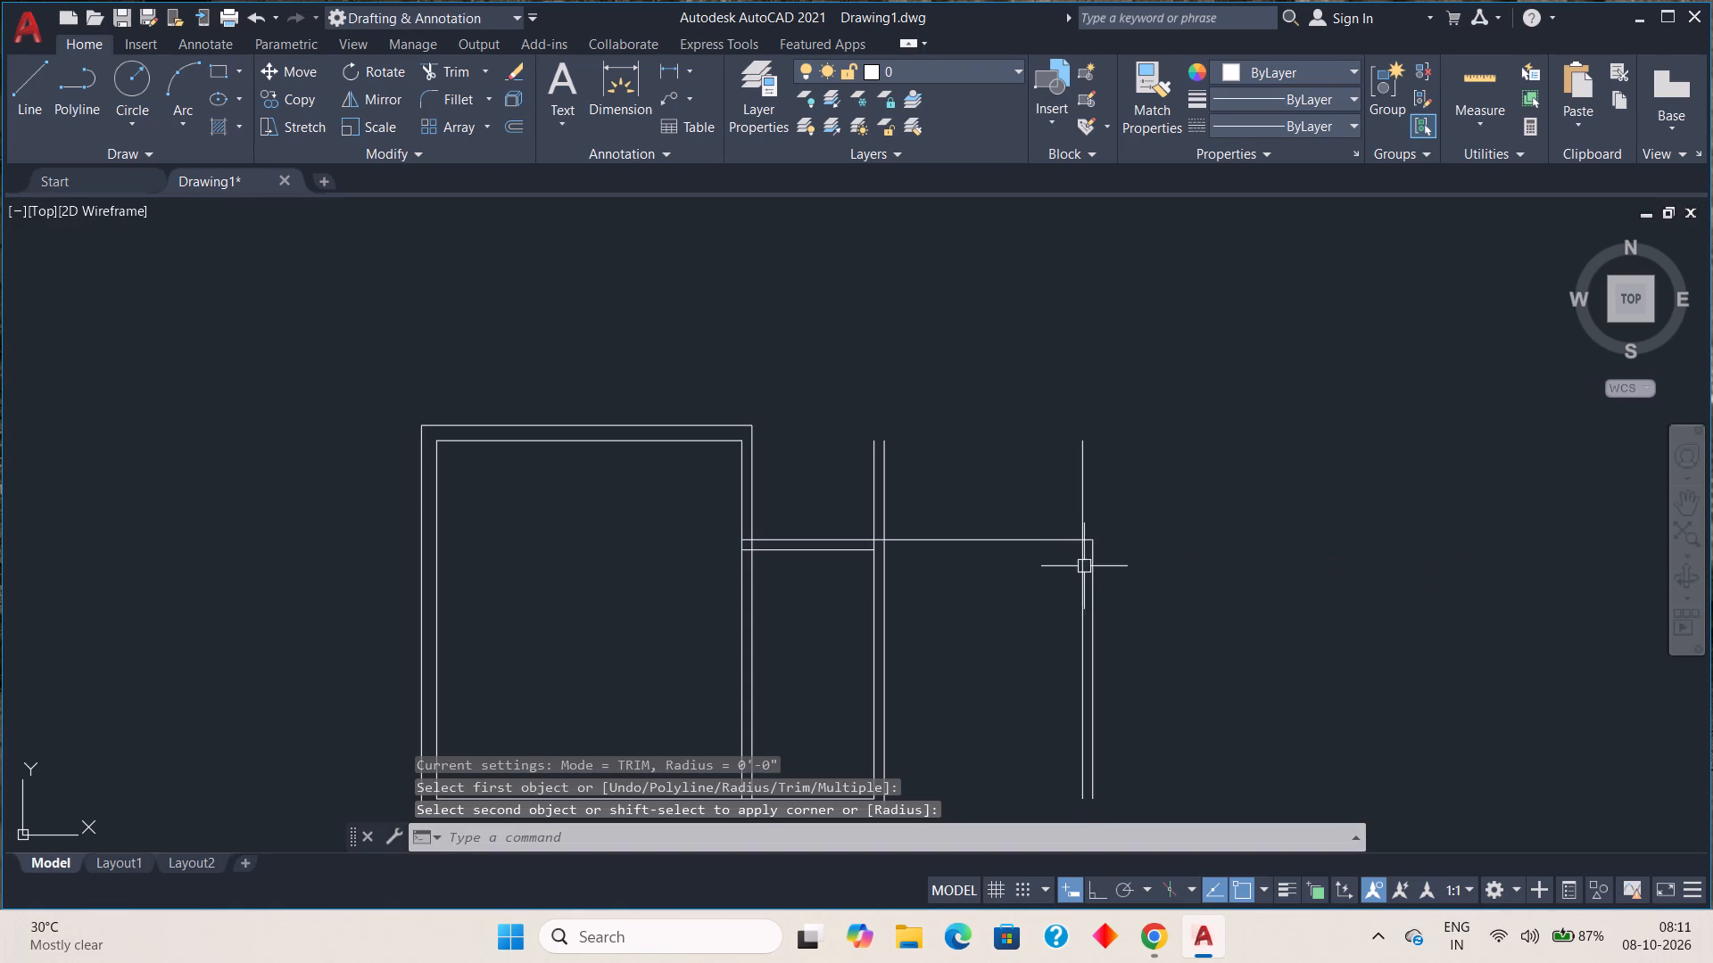
key("space")
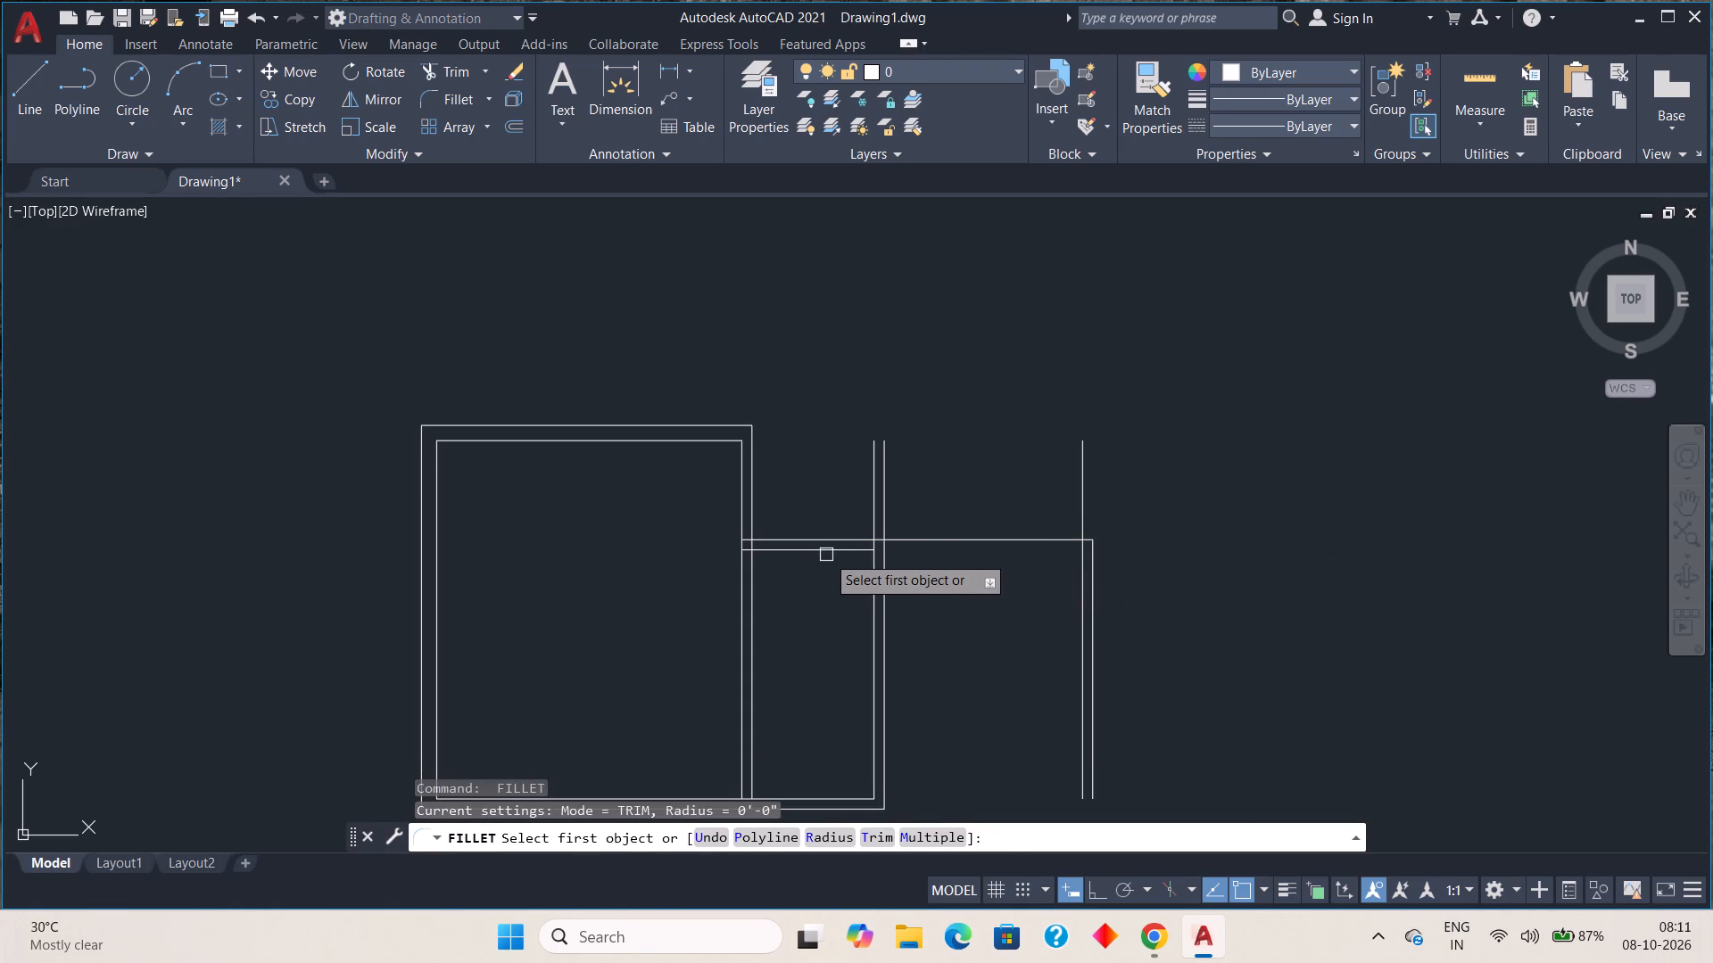
left_click(826, 555)
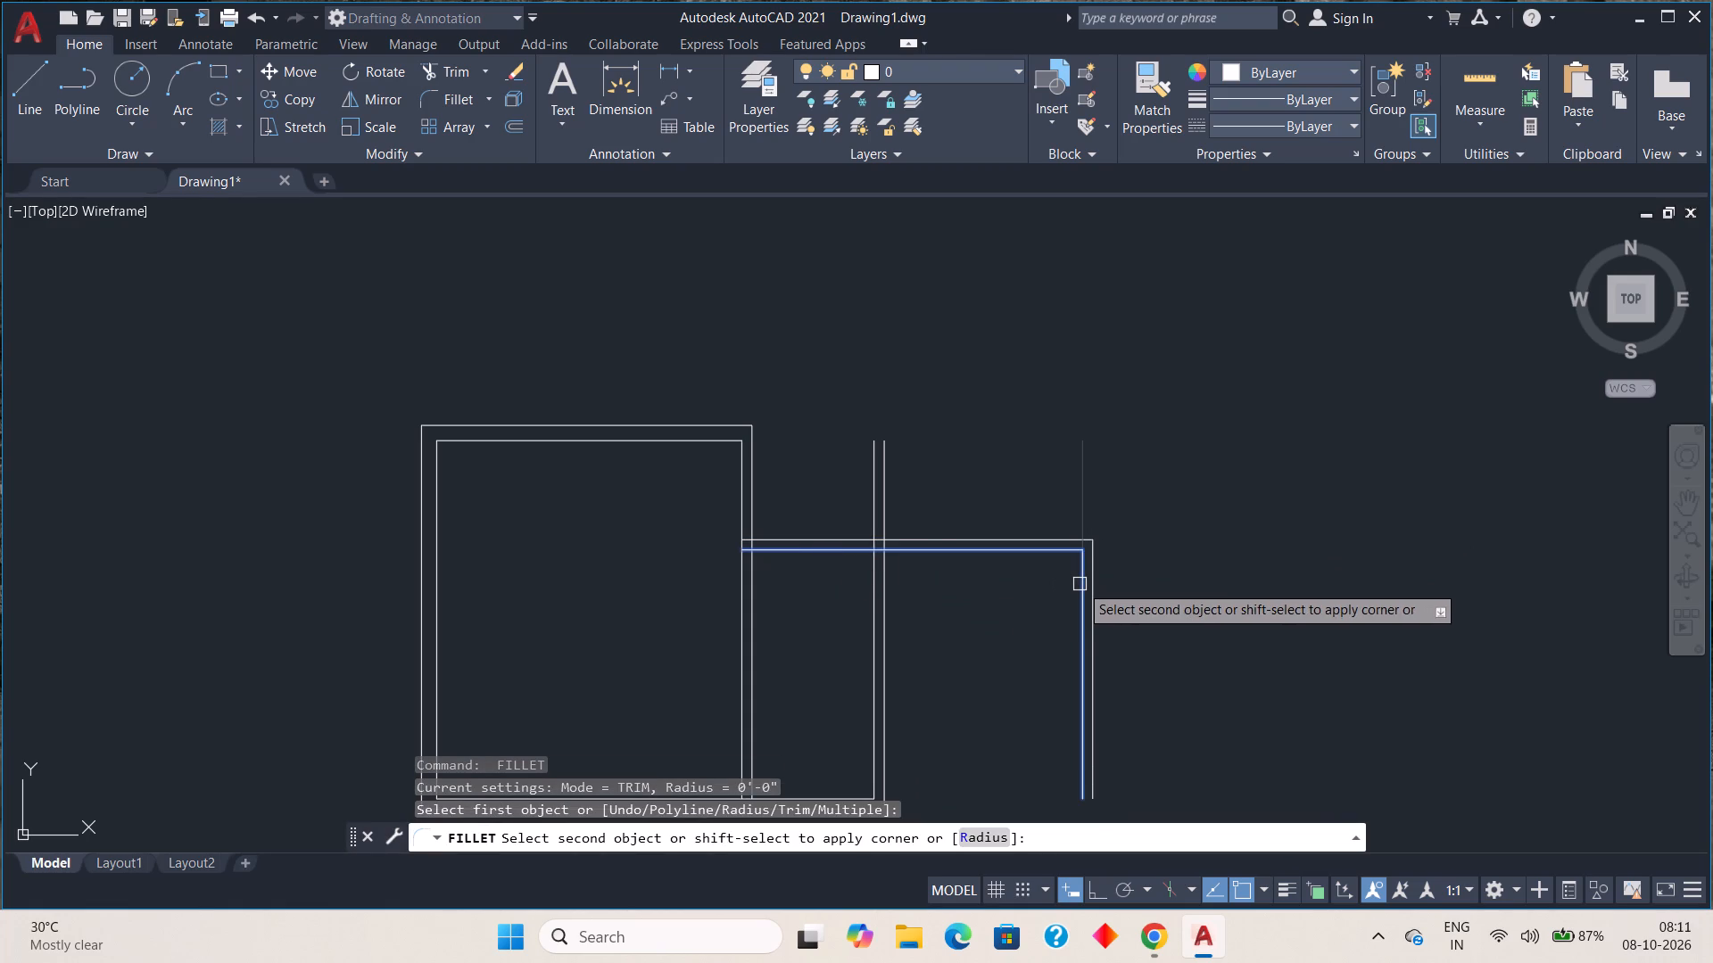
left_click(1080, 584)
key("Escape")
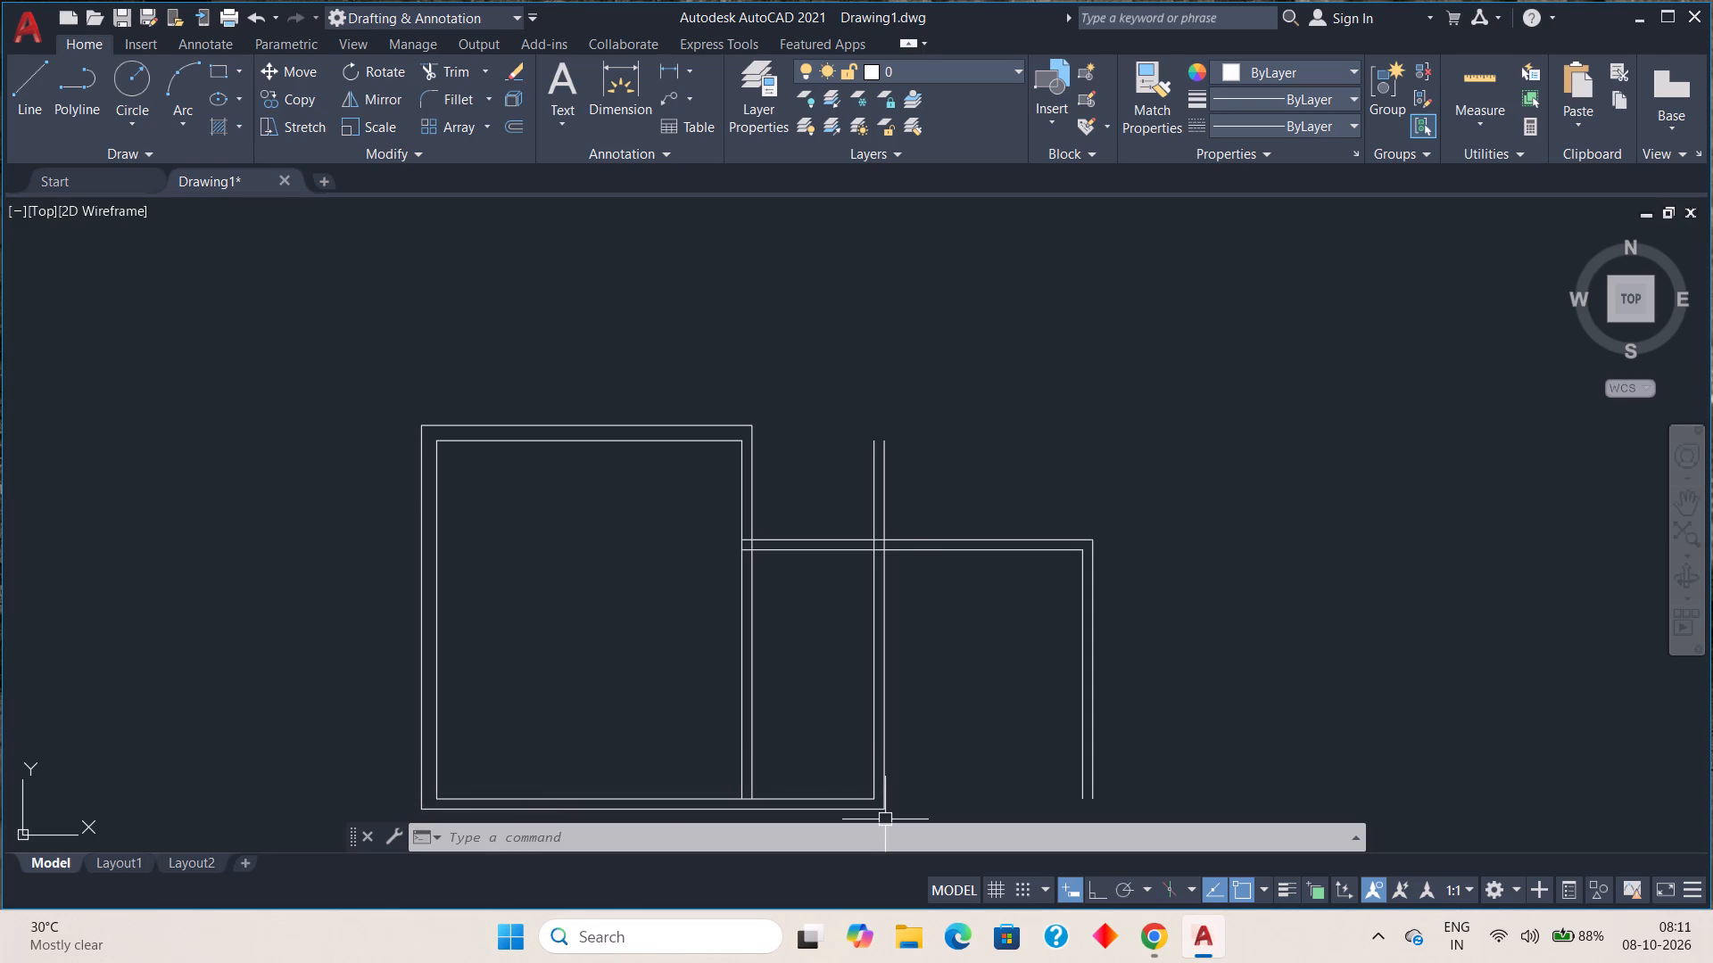
Offset the inner line of the 6'6" space's top wall 4' downward.
scroll(1042, 649, "down", 1)
middle_click_drag(1039, 652, 1008, 664)
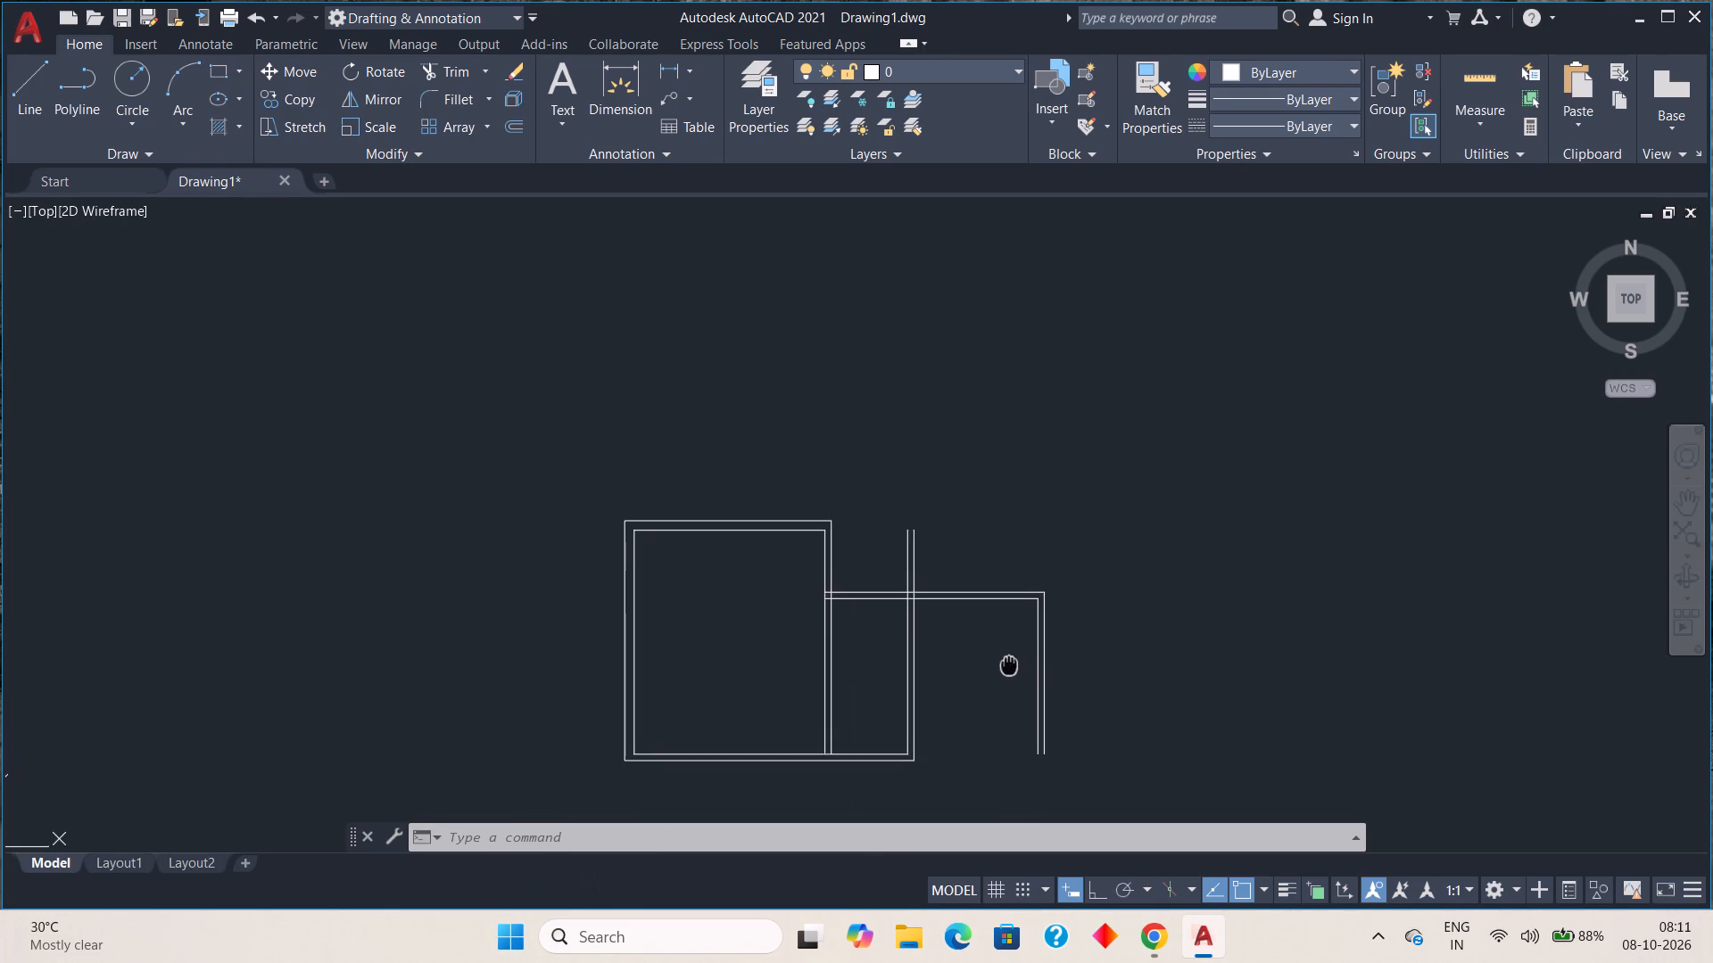
middle_click_drag(1008, 664, 1002, 632)
key("o")
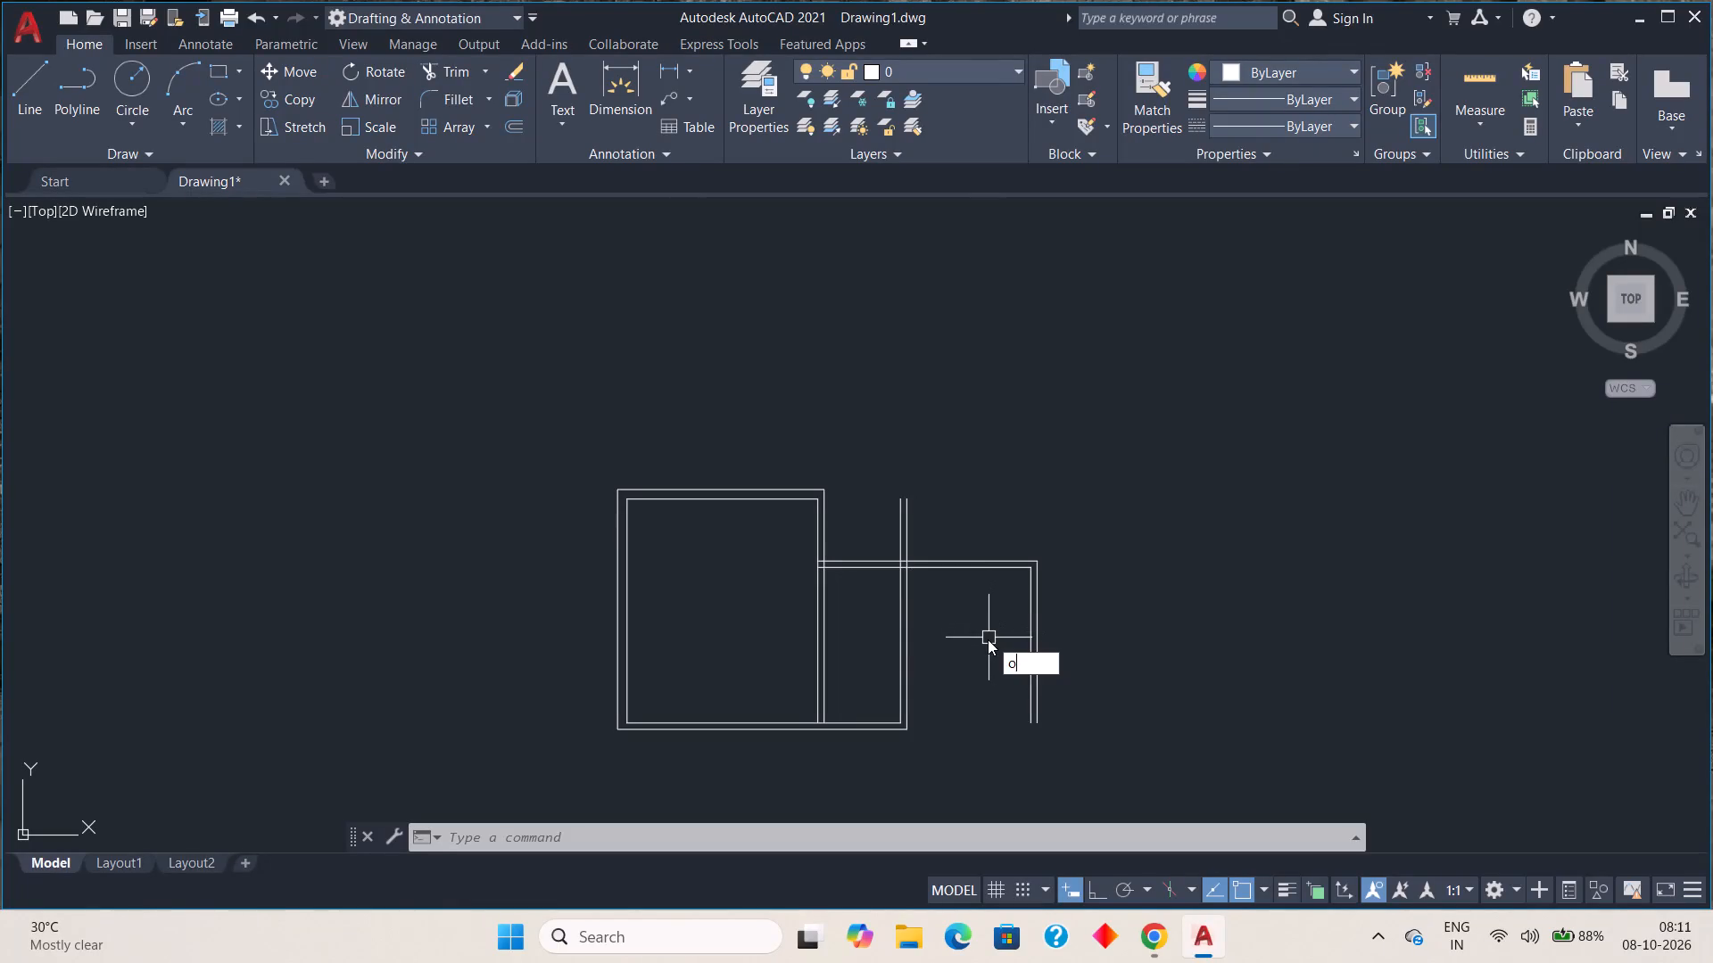
key("Return")
key("4")
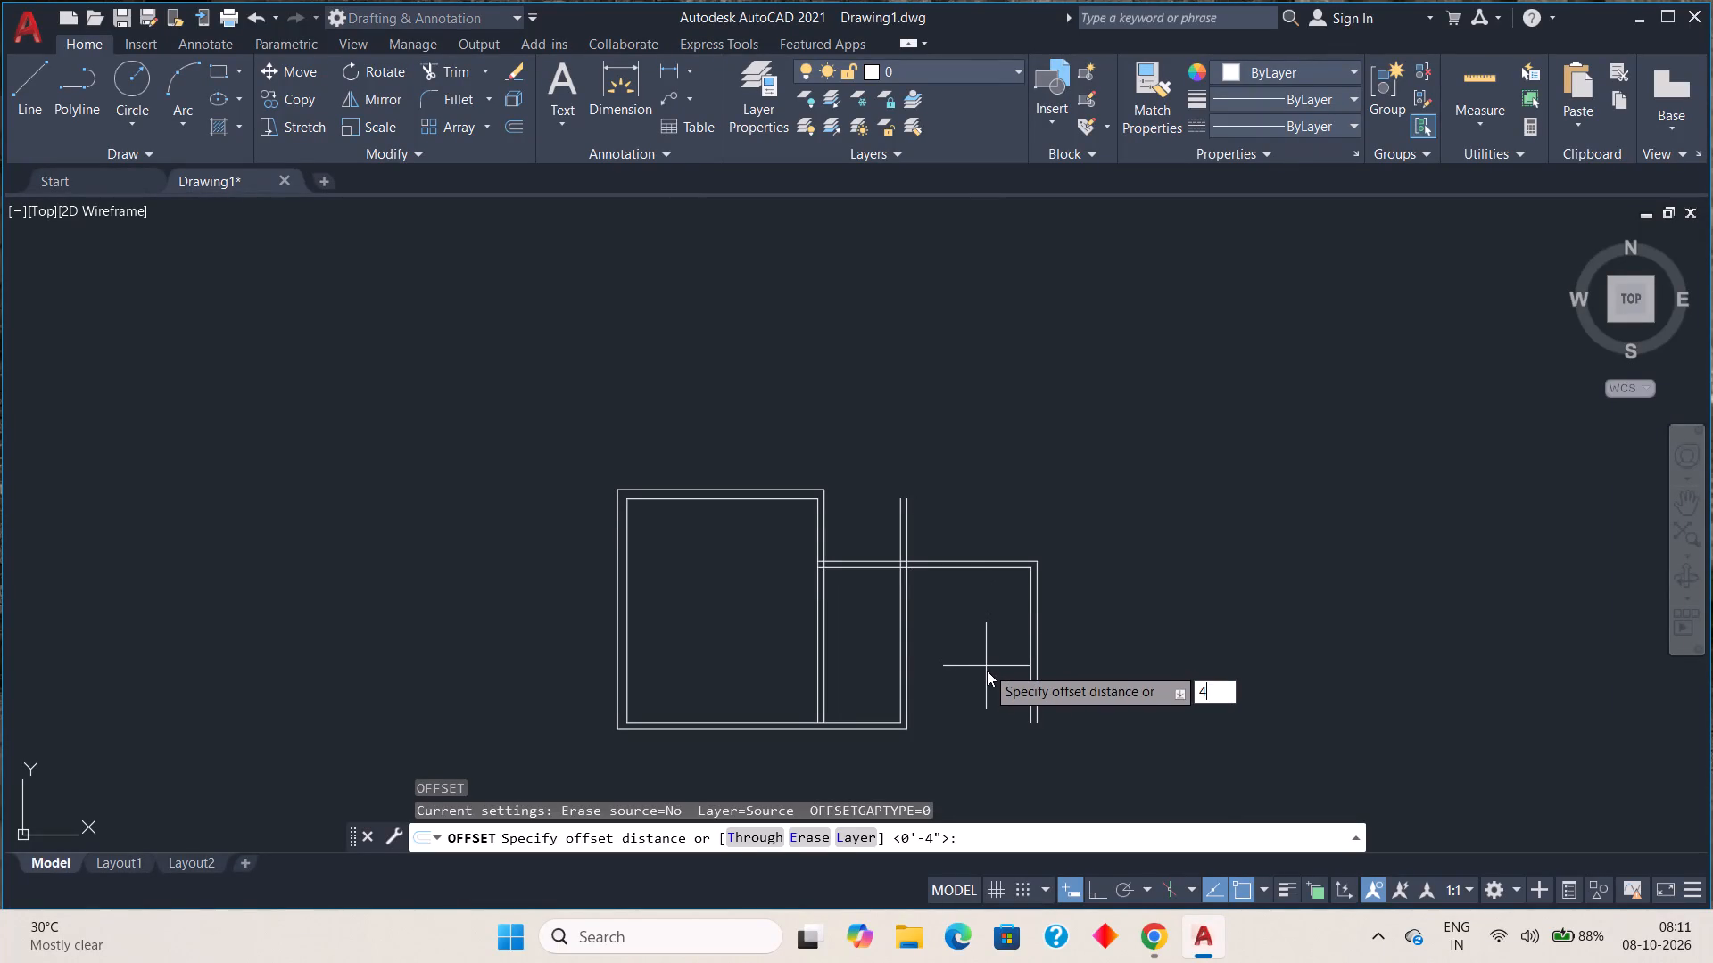
key("apostrophe")
key("Return")
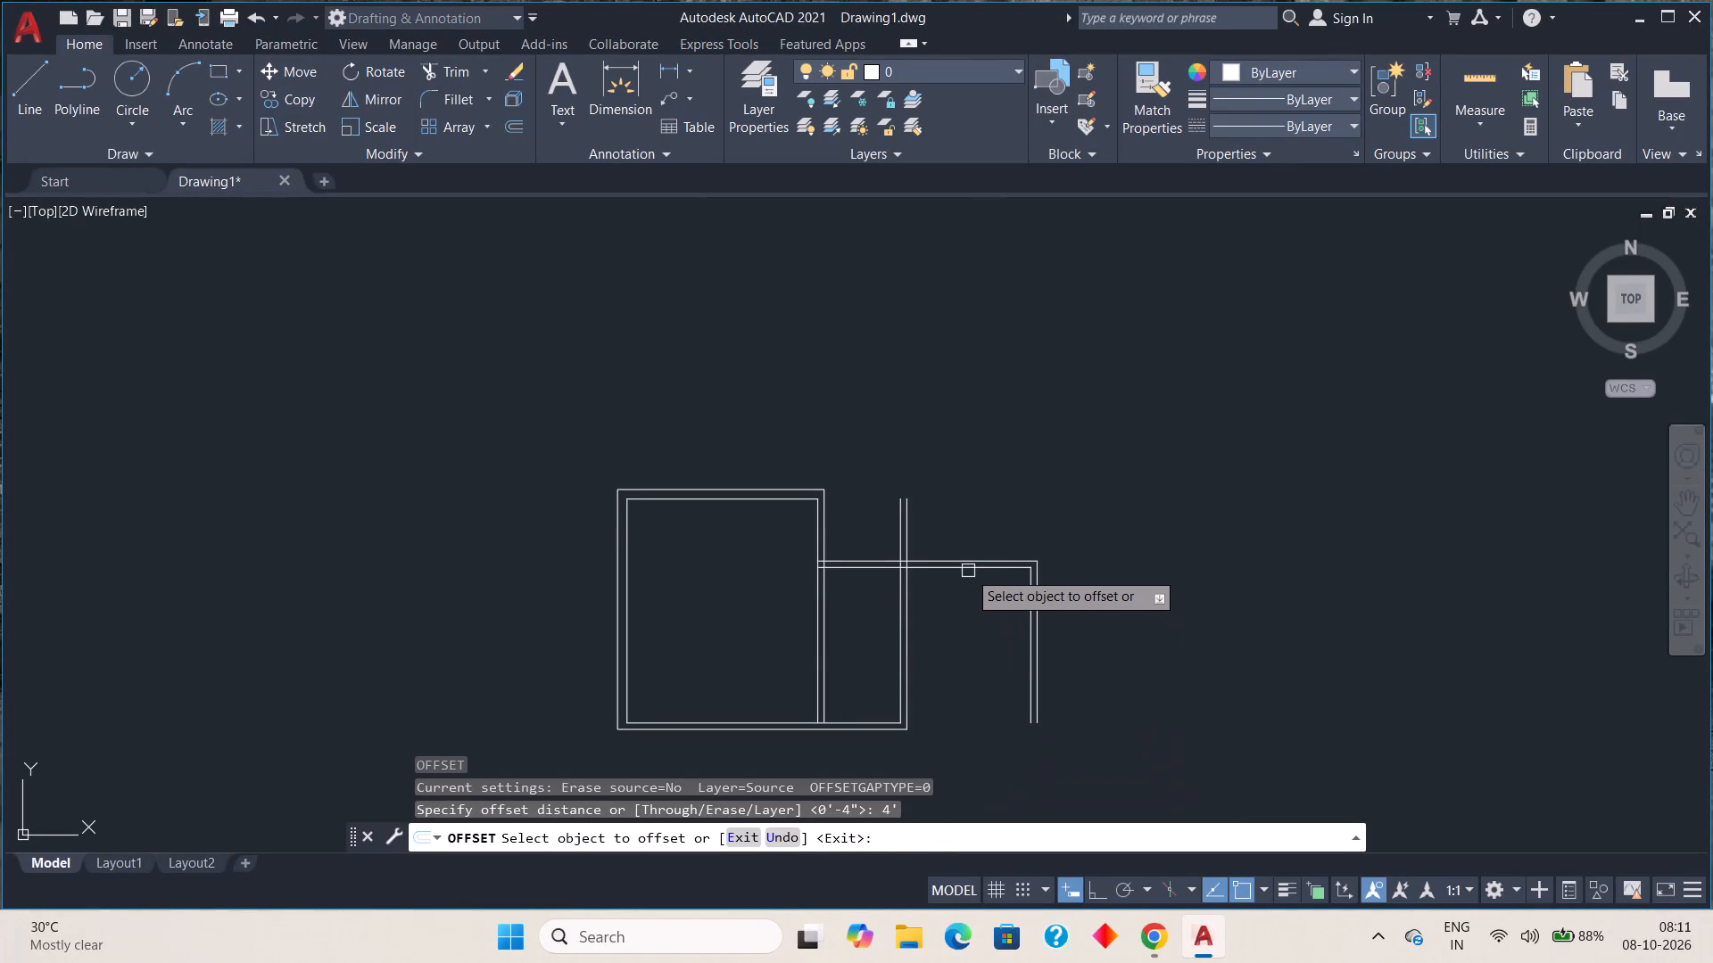
left_click(968, 571)
left_click(972, 624)
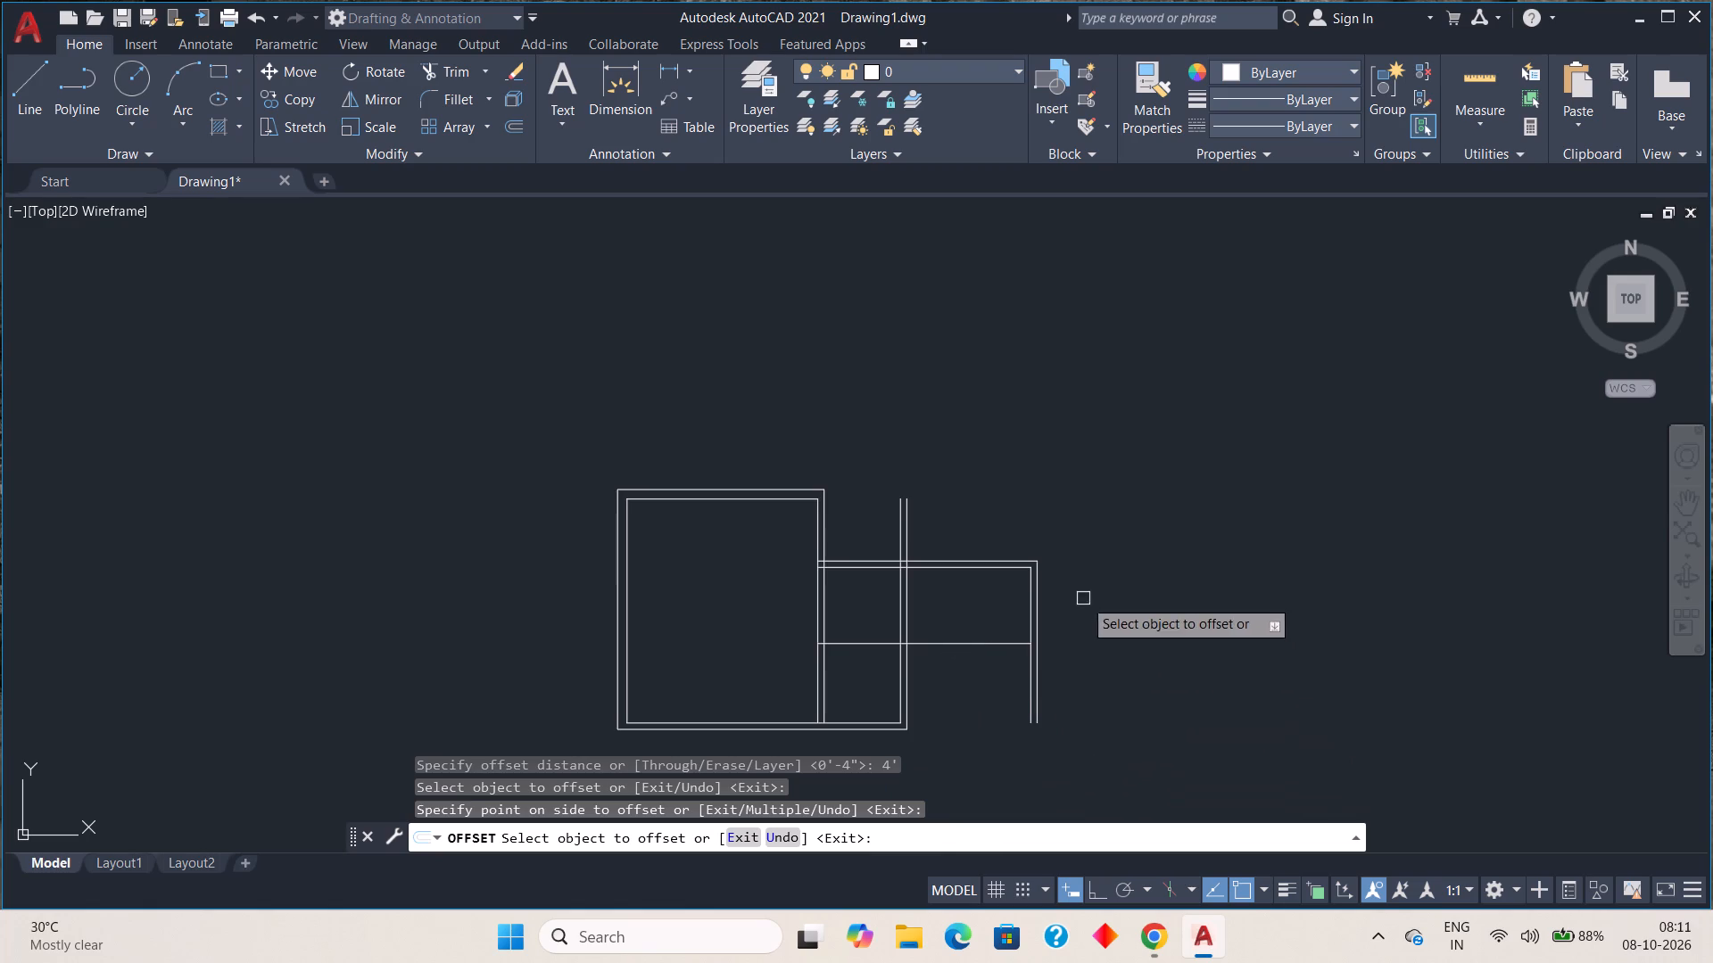
Offset the new horizontal line 6" downward to give the 6'6" space's bottom wall its thickness.
left_click(972, 640)
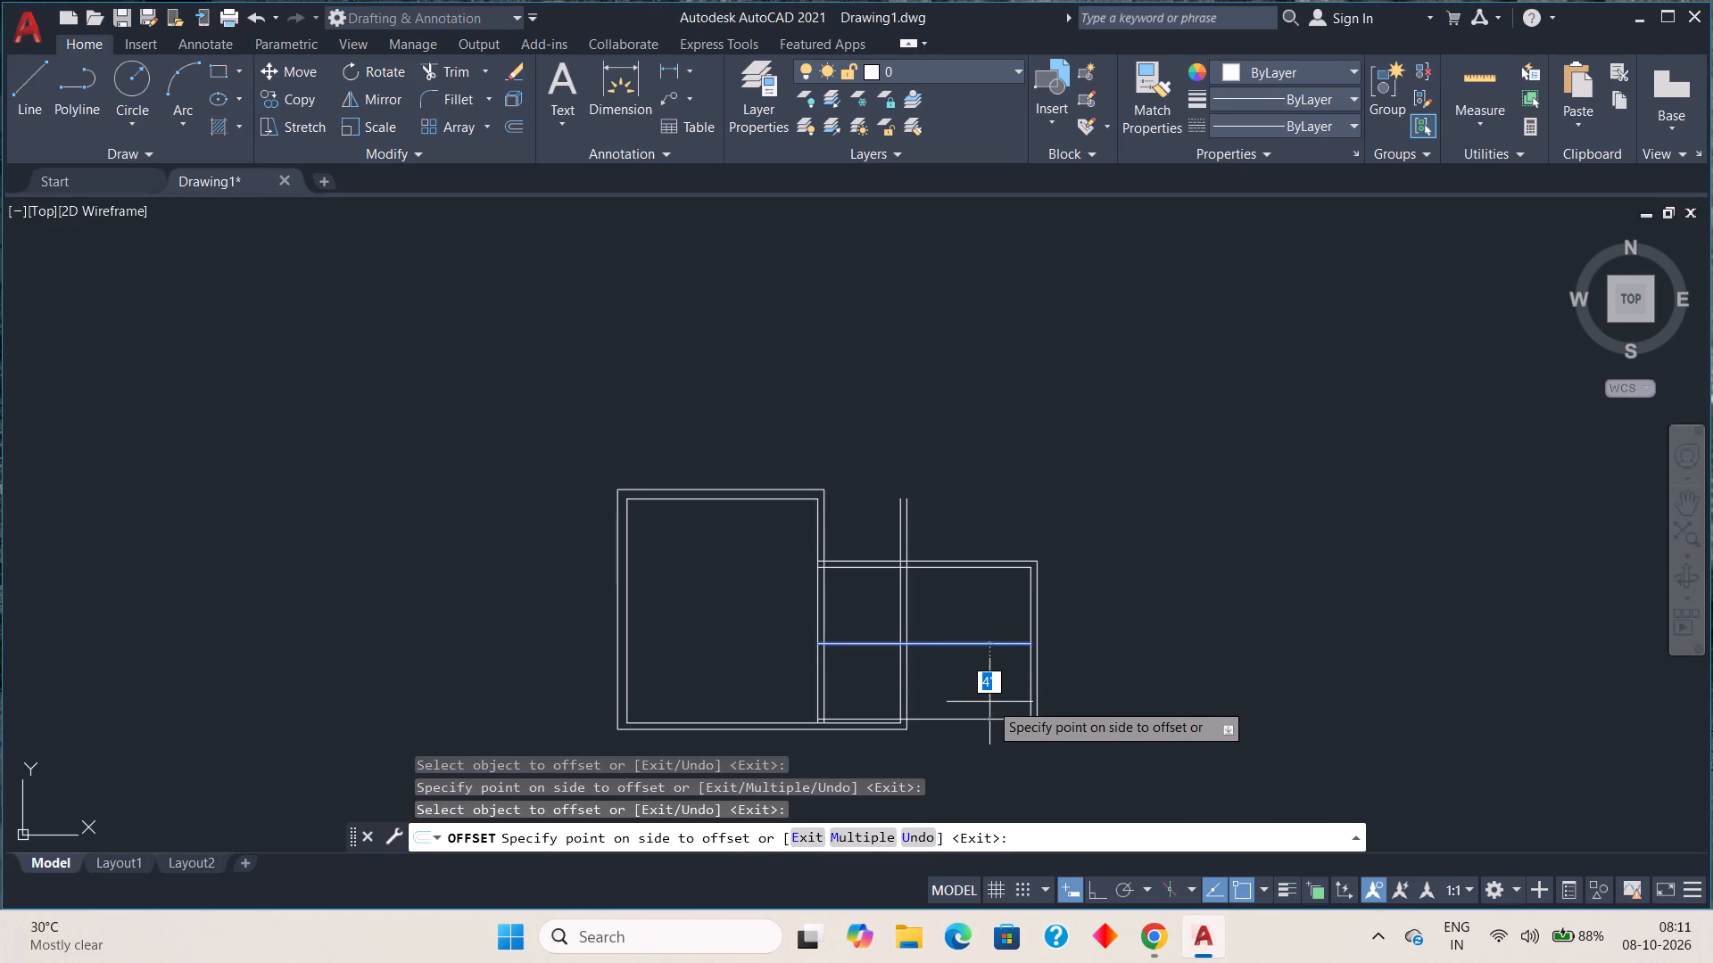
key("6")
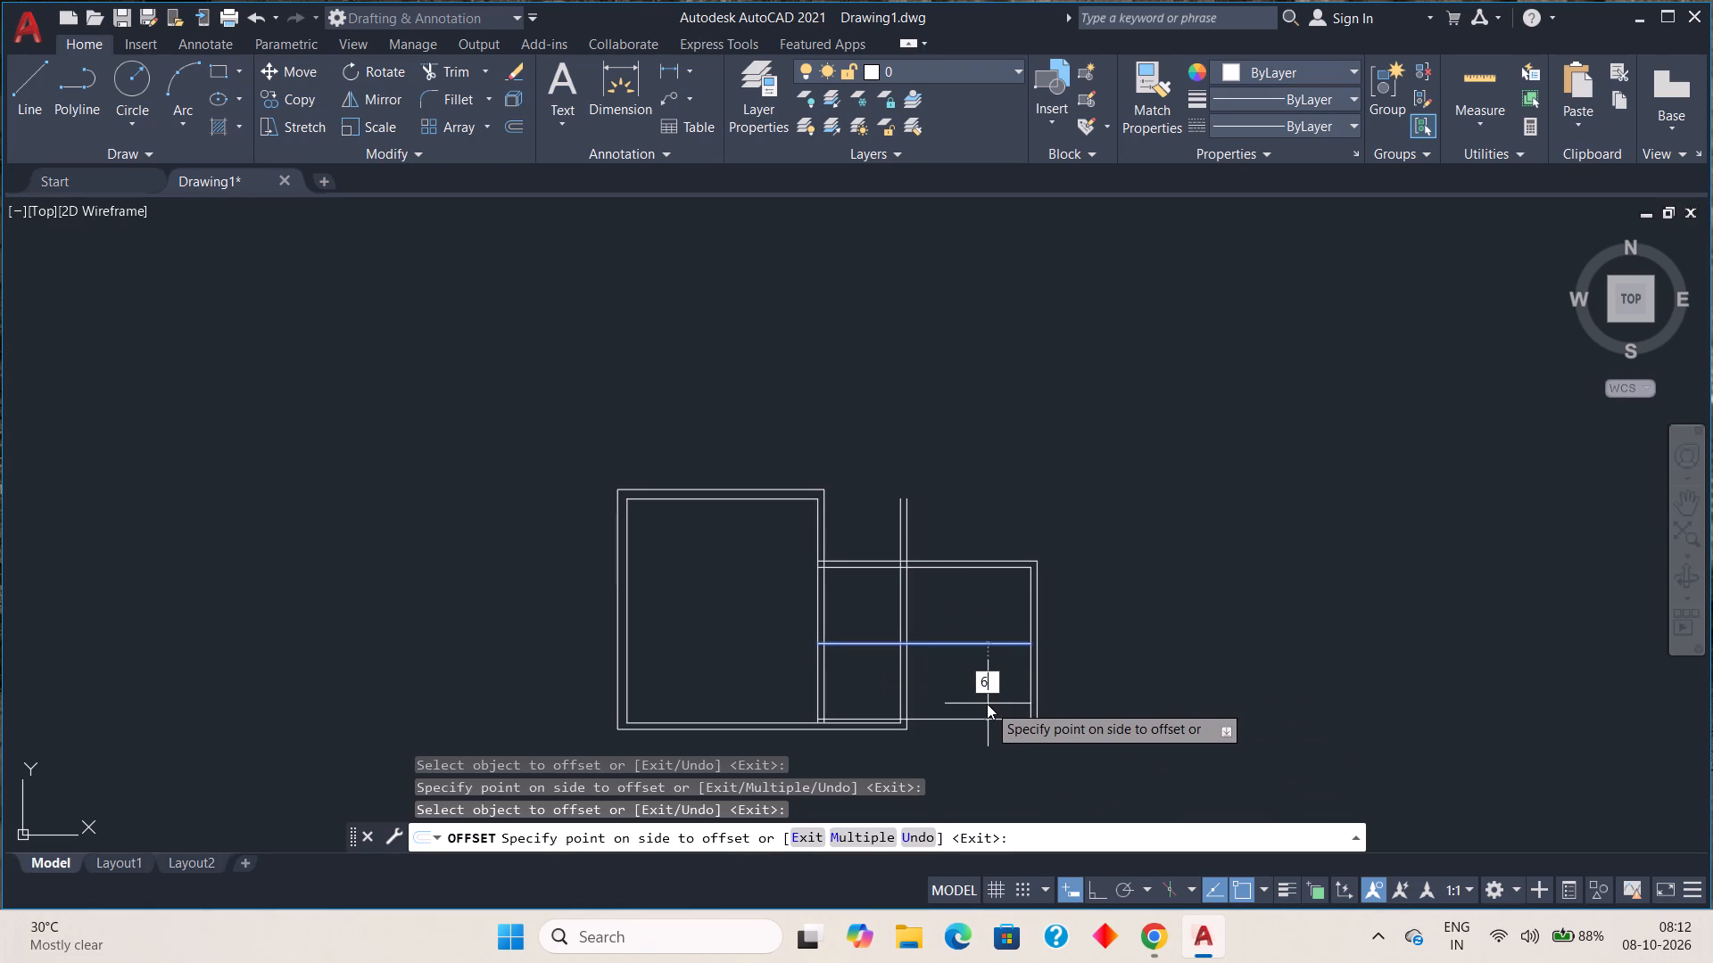
key("shift+quotedbl")
key("space")
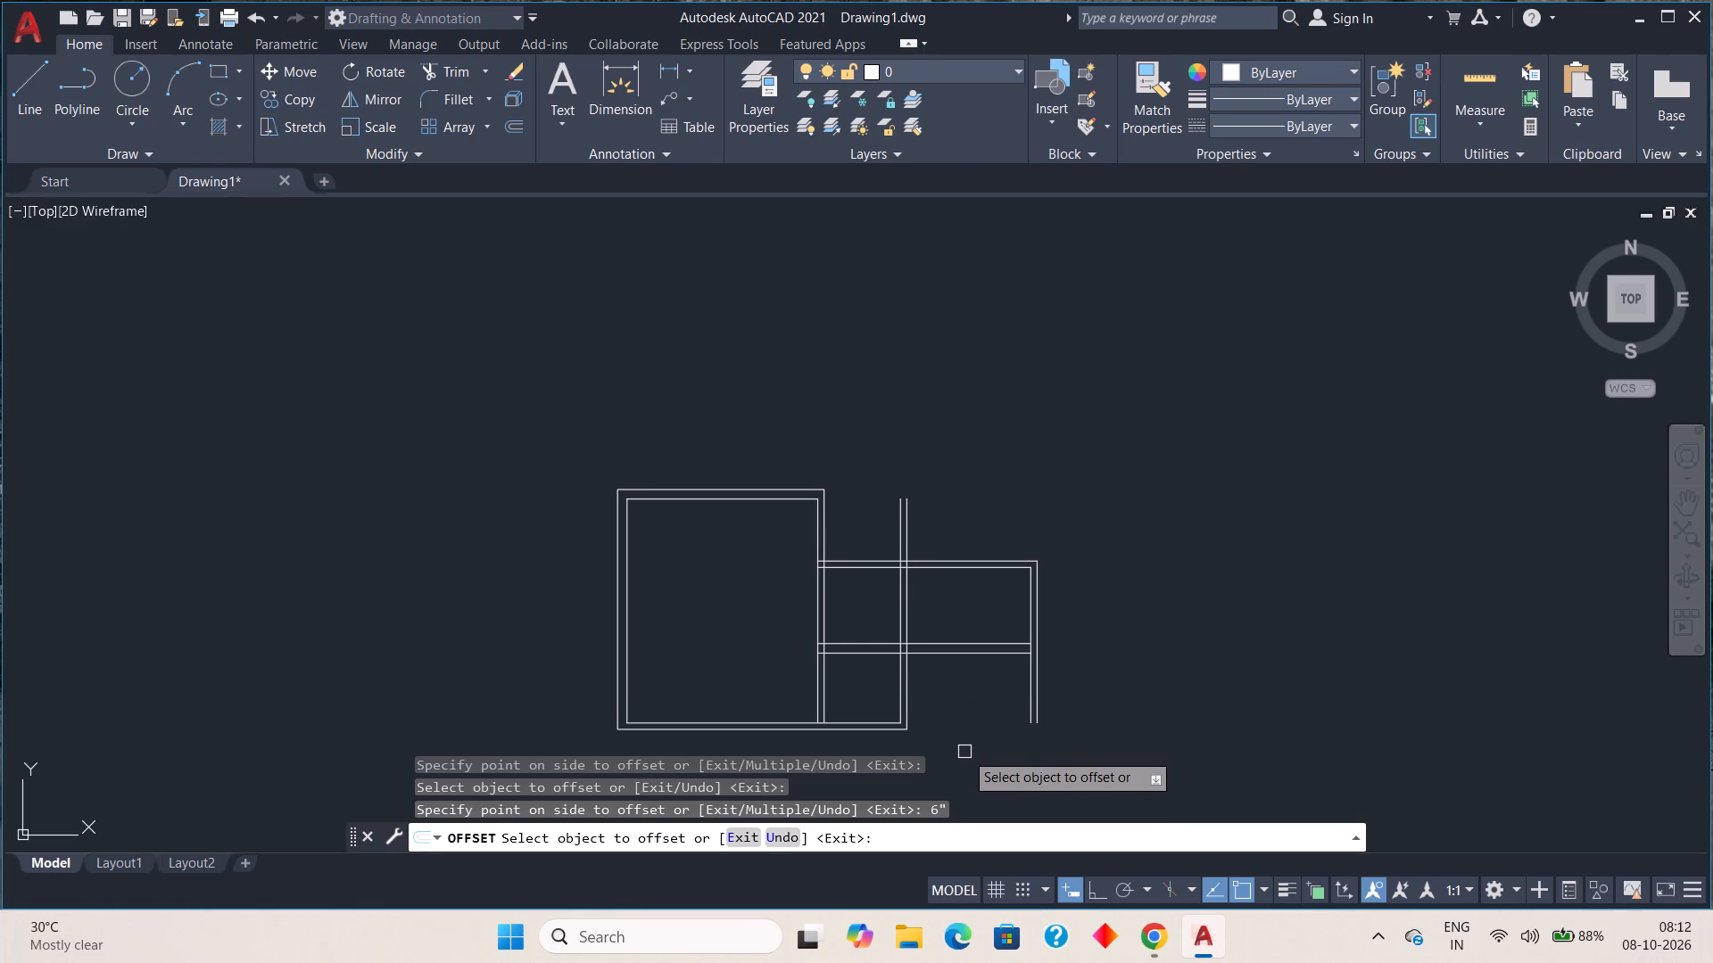
key("Escape")
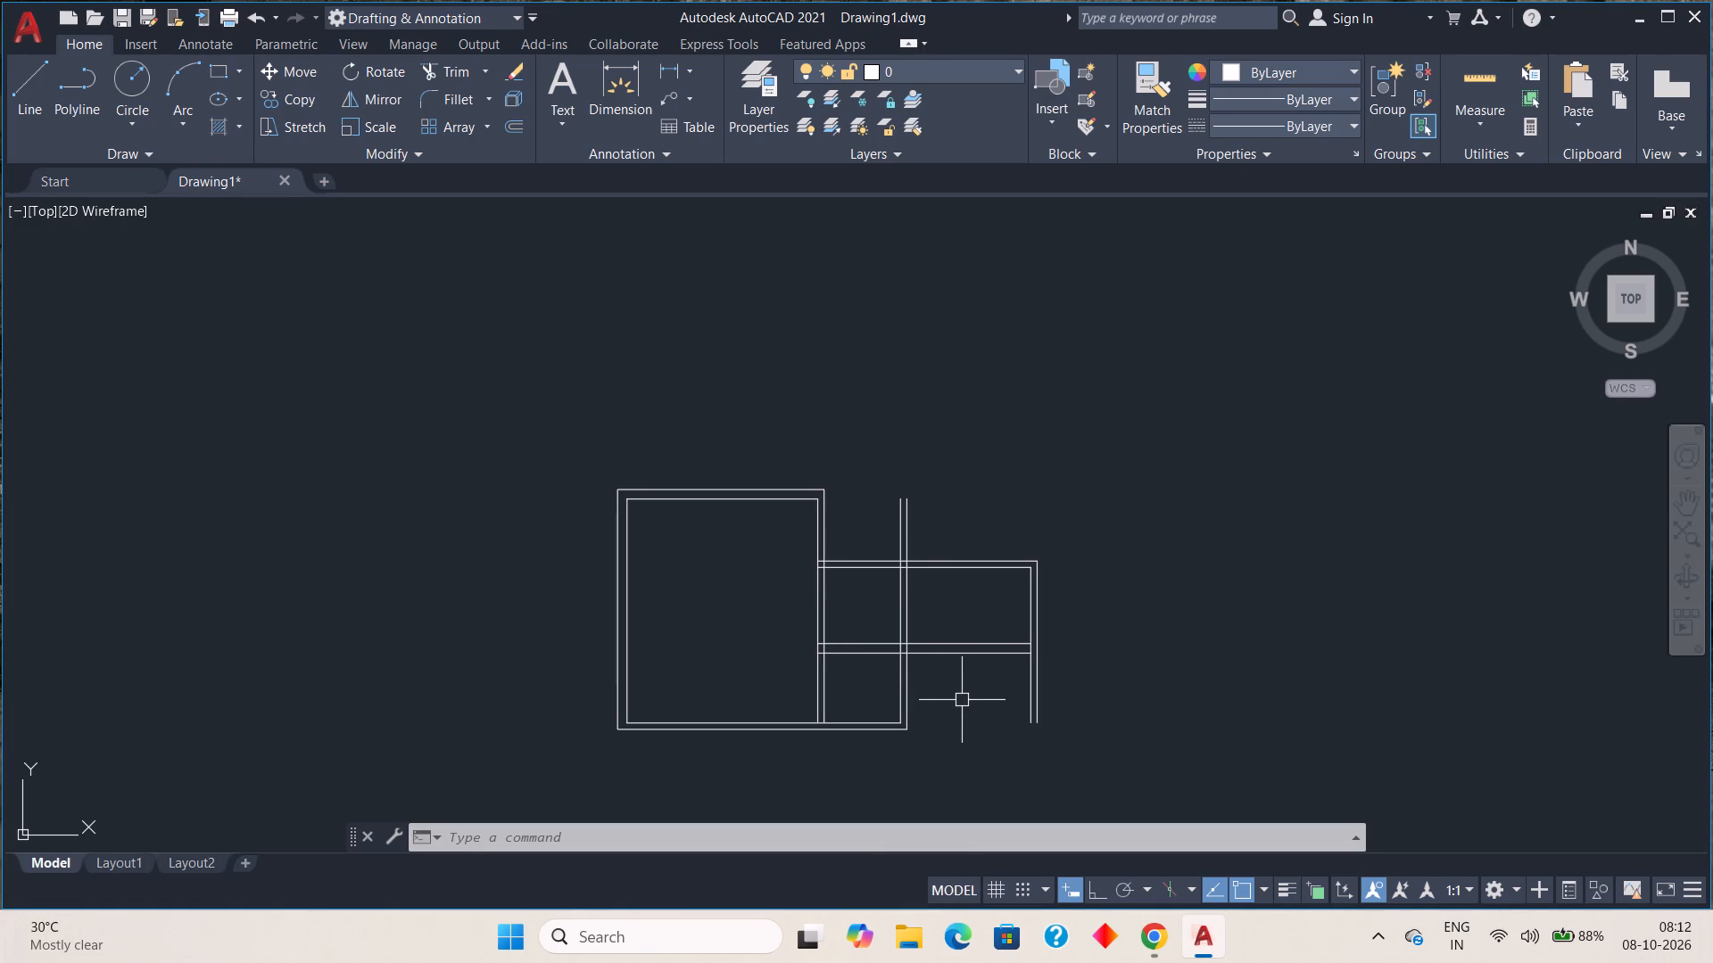
Trim the new horizontal lines inside the small space and the dividing wall's lines projecting above the top wall.
type("tr")
key("space")
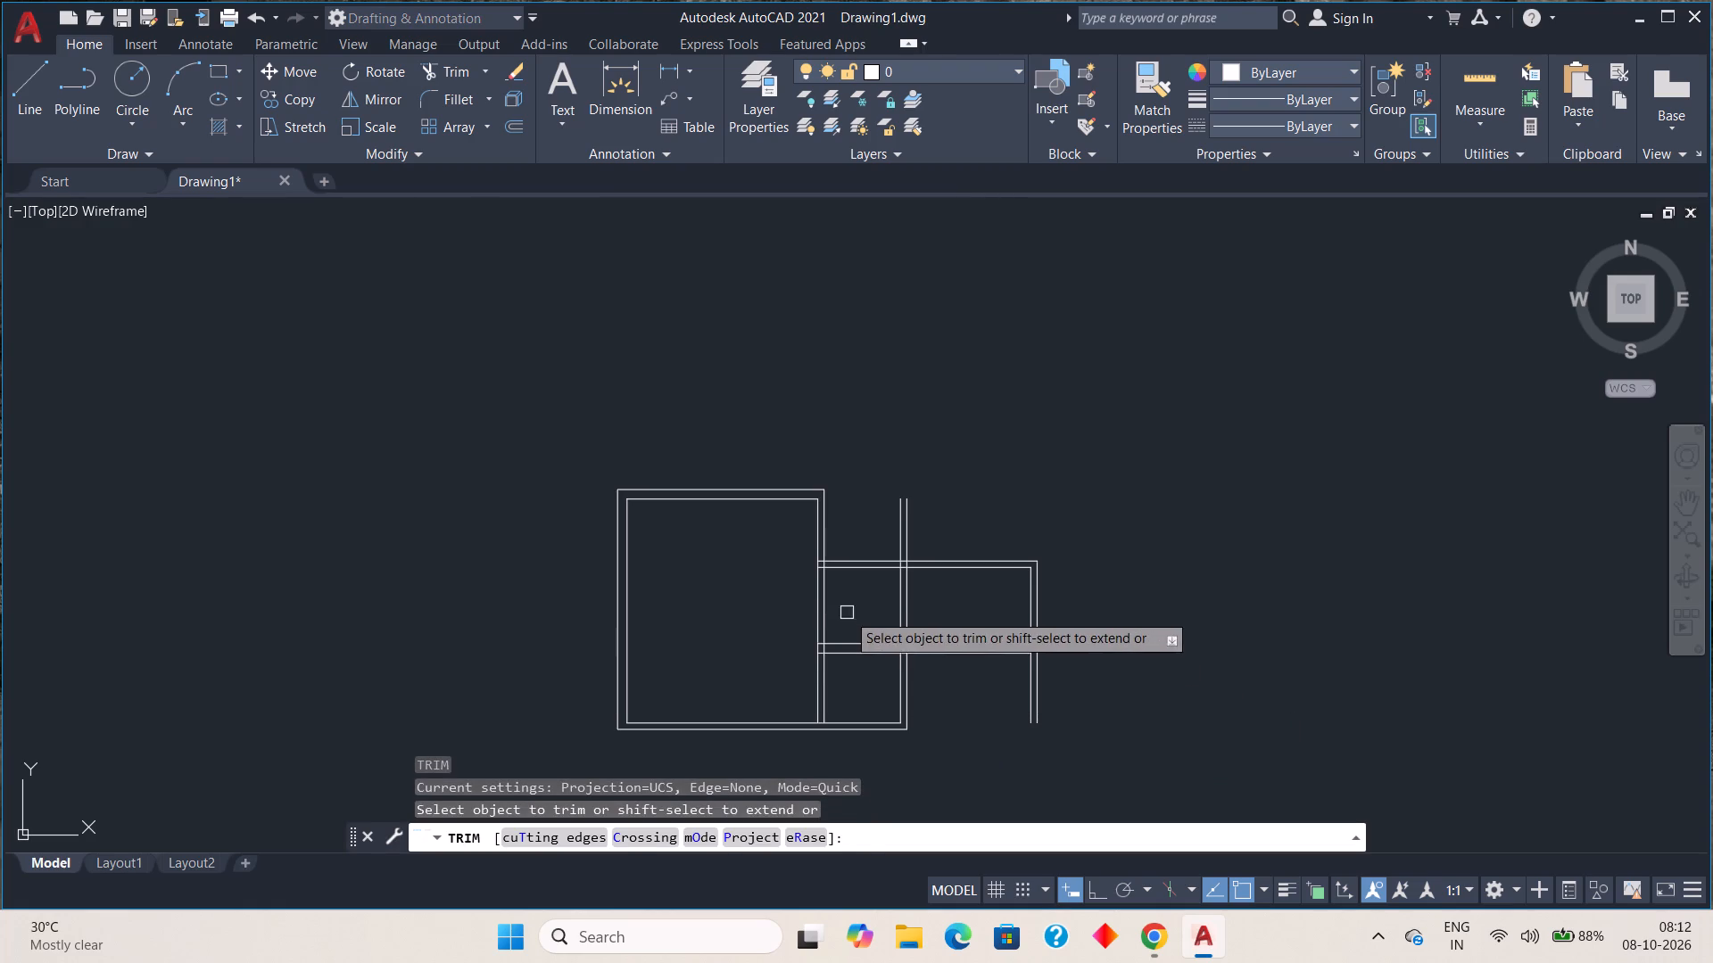
left_click_drag(847, 613, 873, 675)
left_click_drag(854, 520, 943, 511)
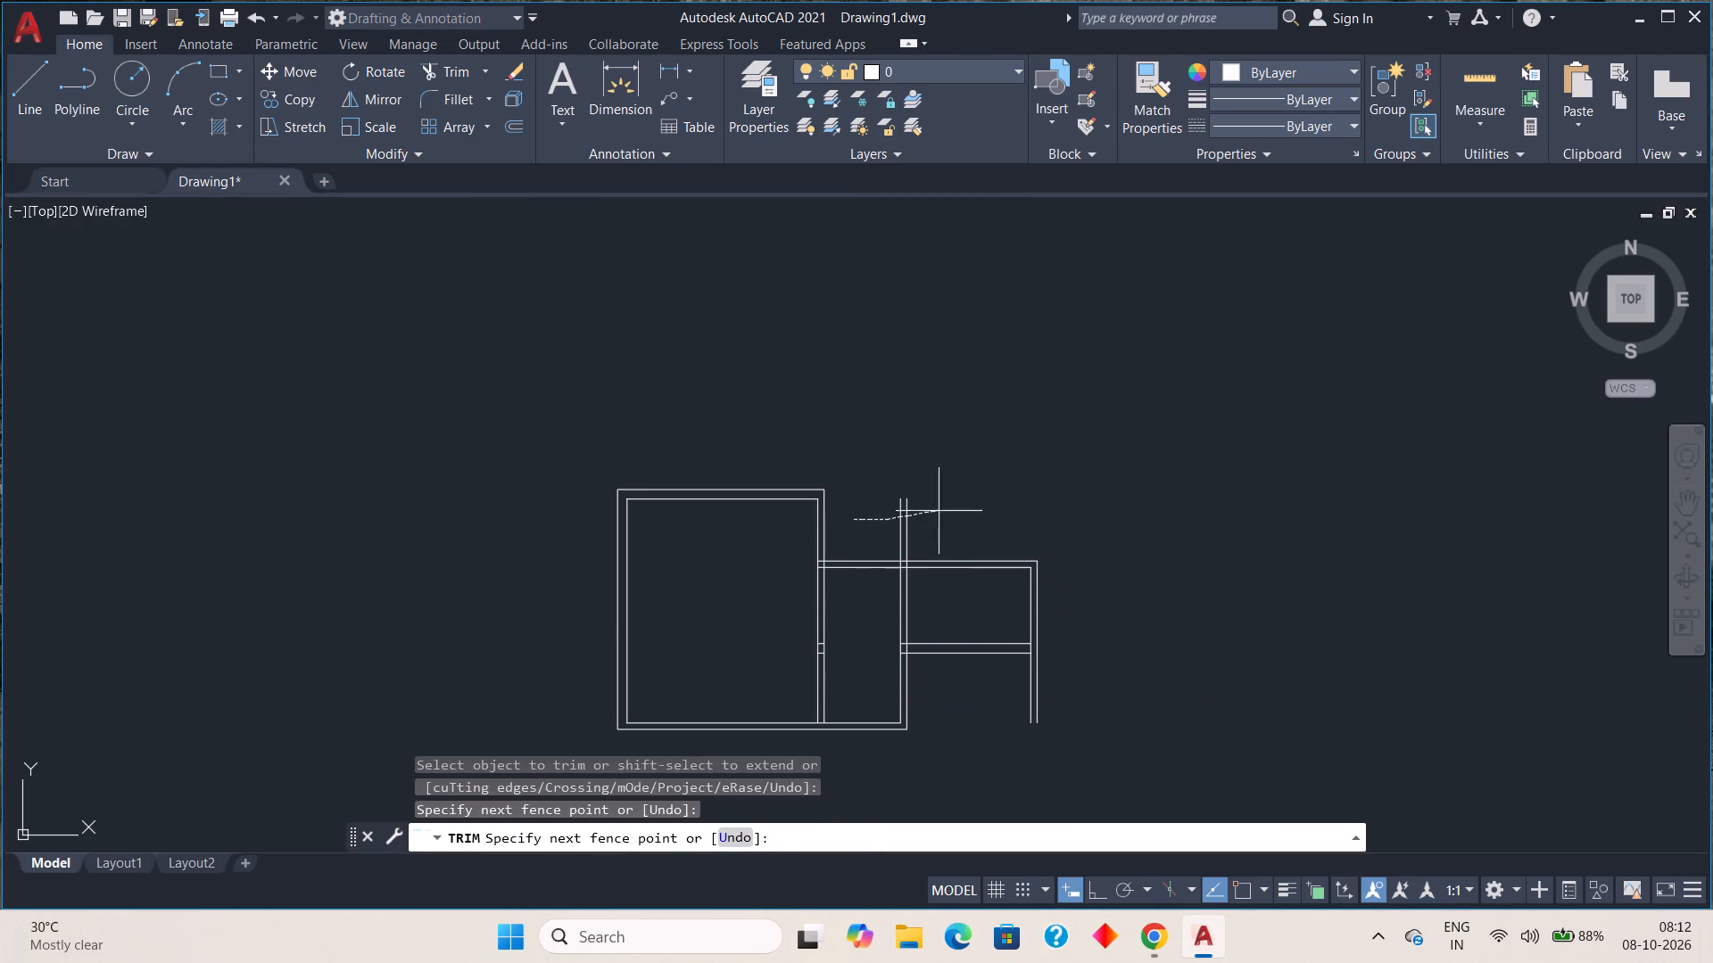
left_click_drag(943, 511, 969, 507)
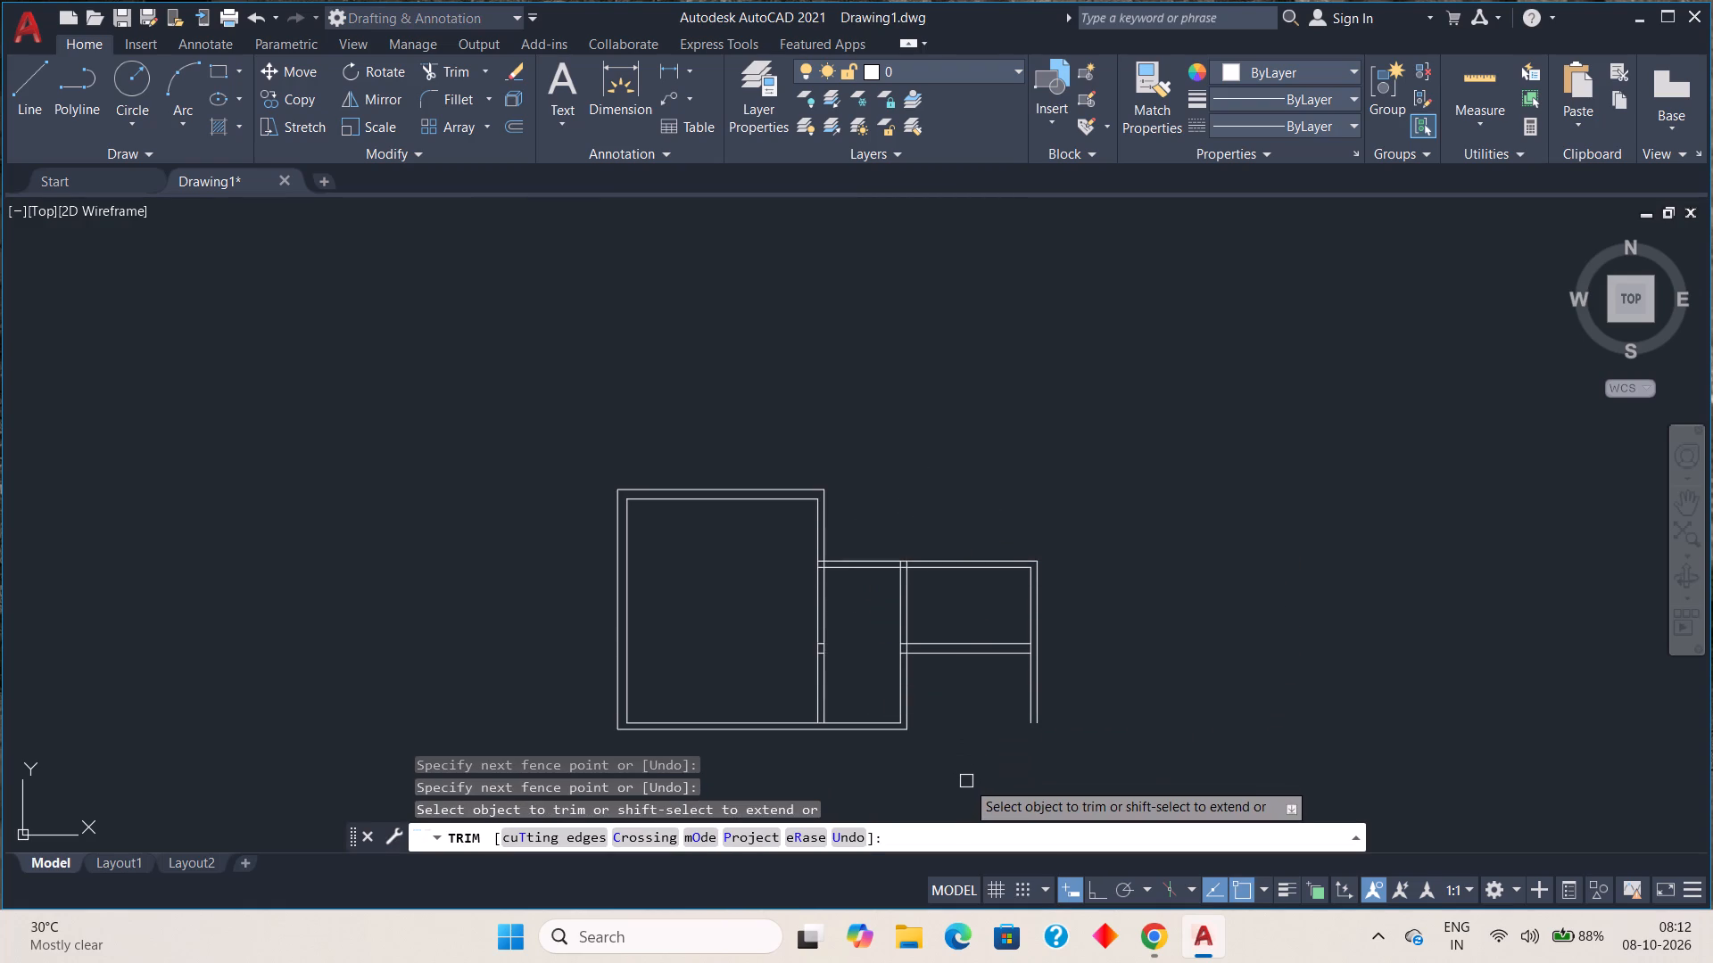
key("Escape")
Close the outer bottom-right wall corner of the 6'6" space with a zero-radius fillet.
key("f")
key("space")
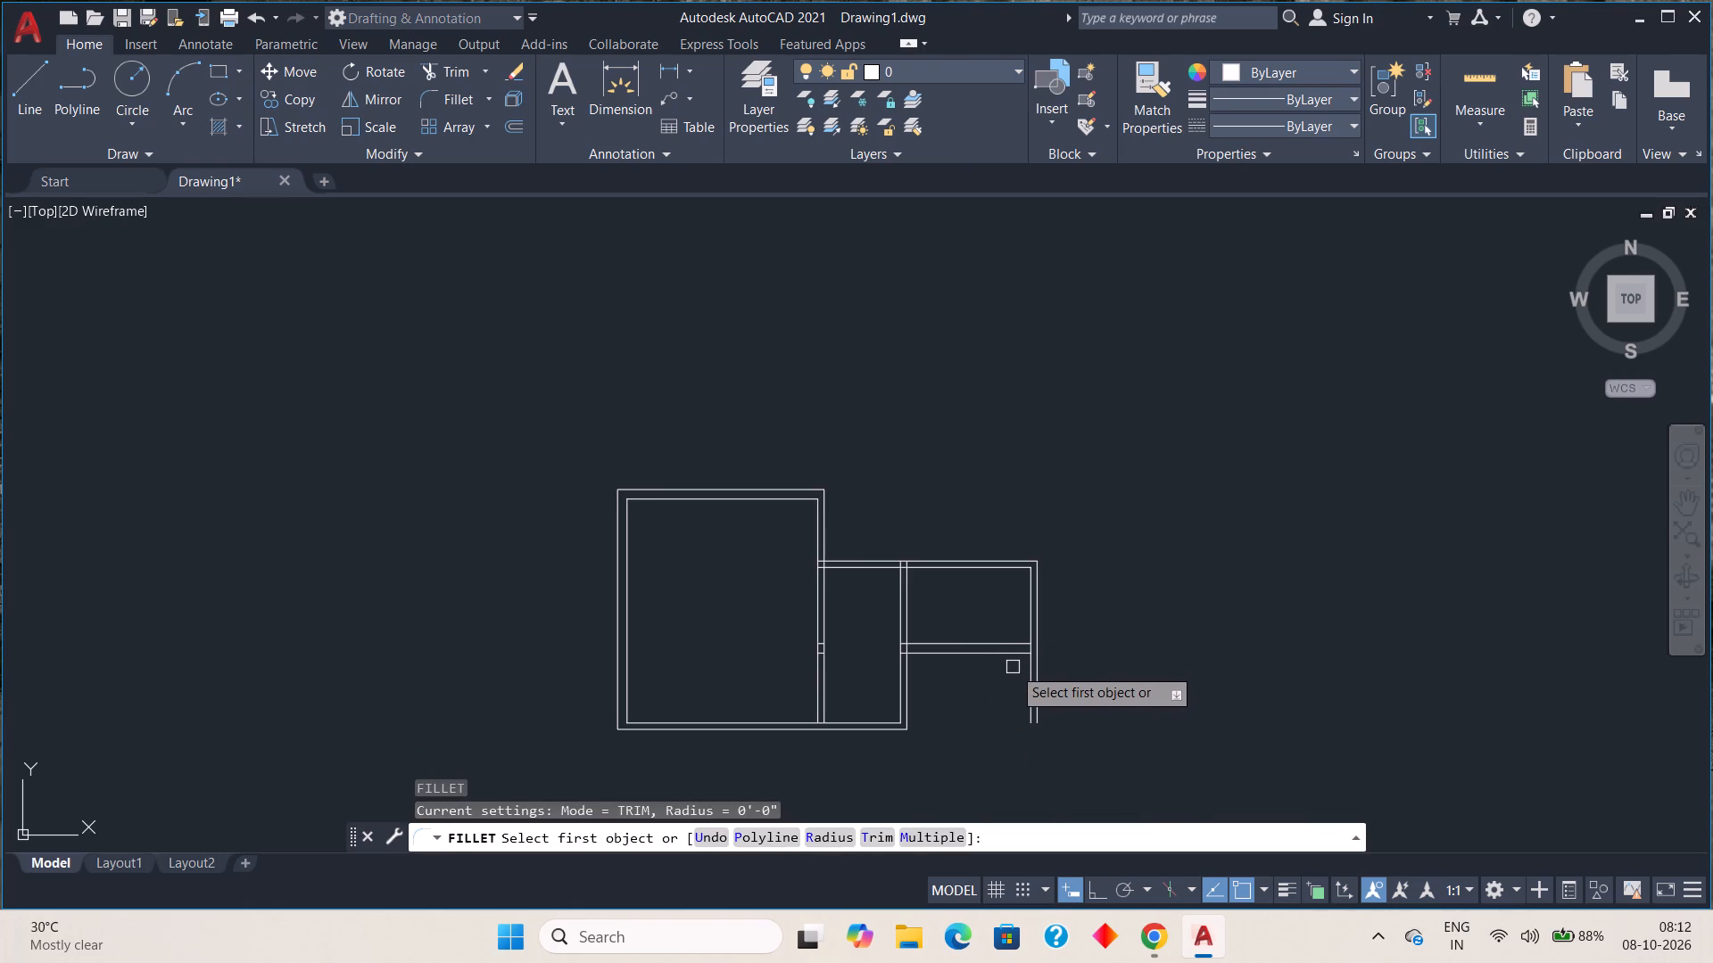
type("r")
key("space")
key("space")
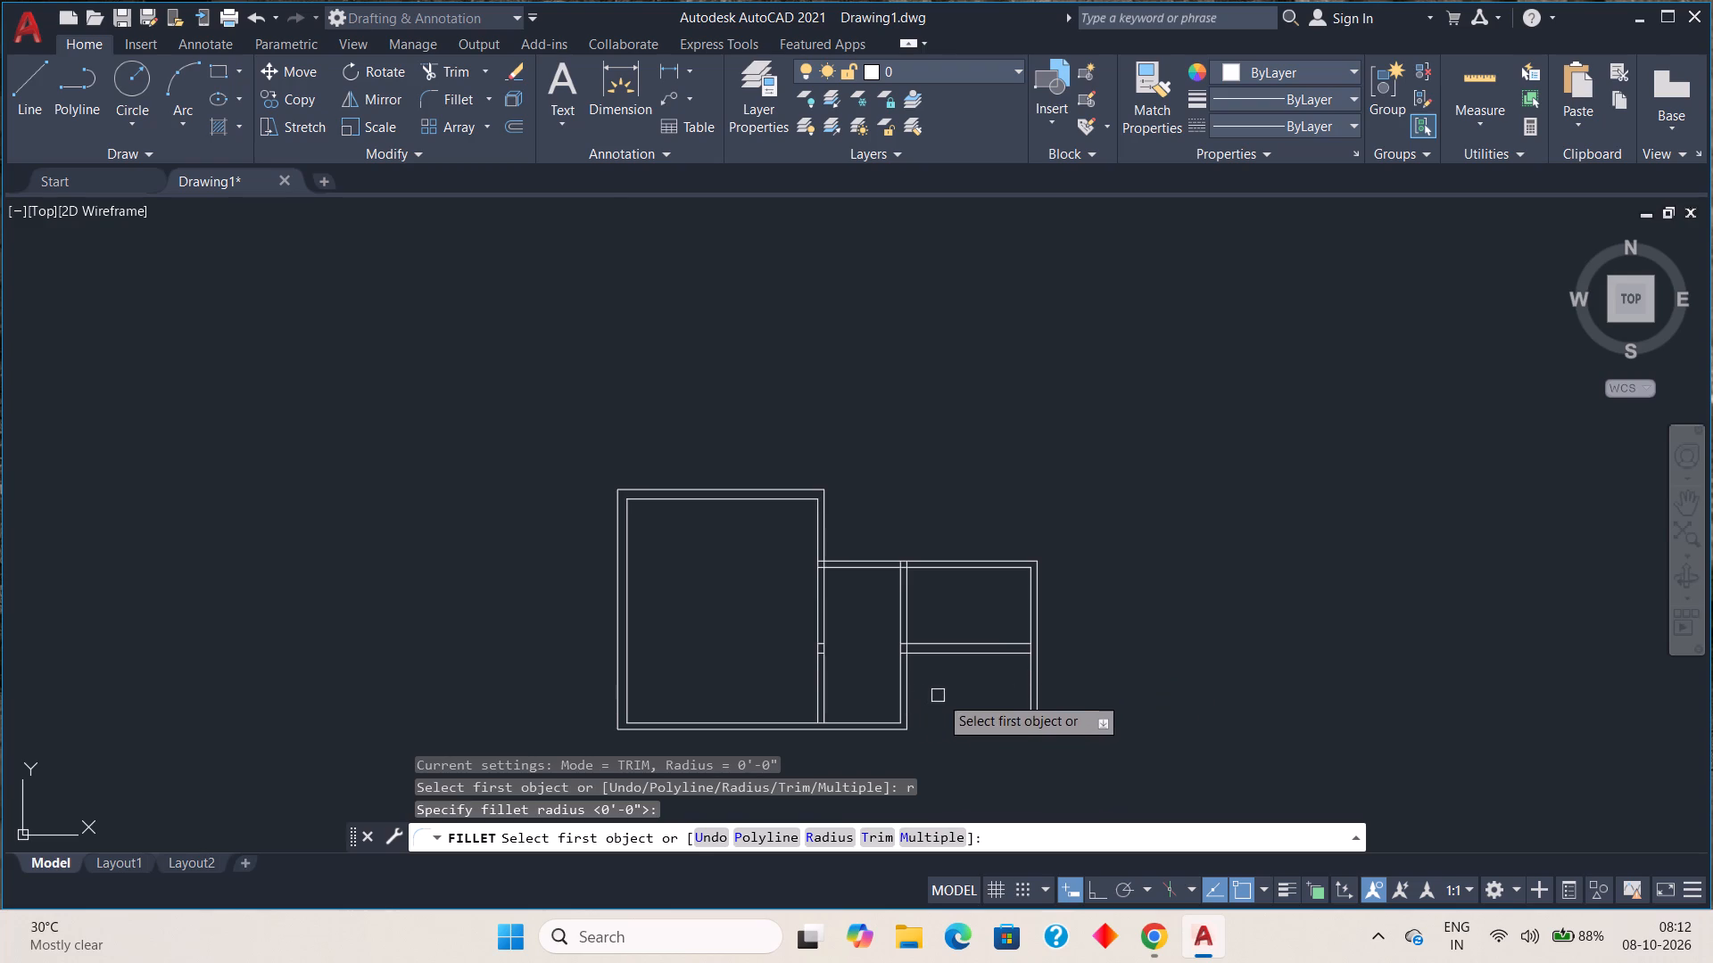
scroll(960, 680, "up", 2)
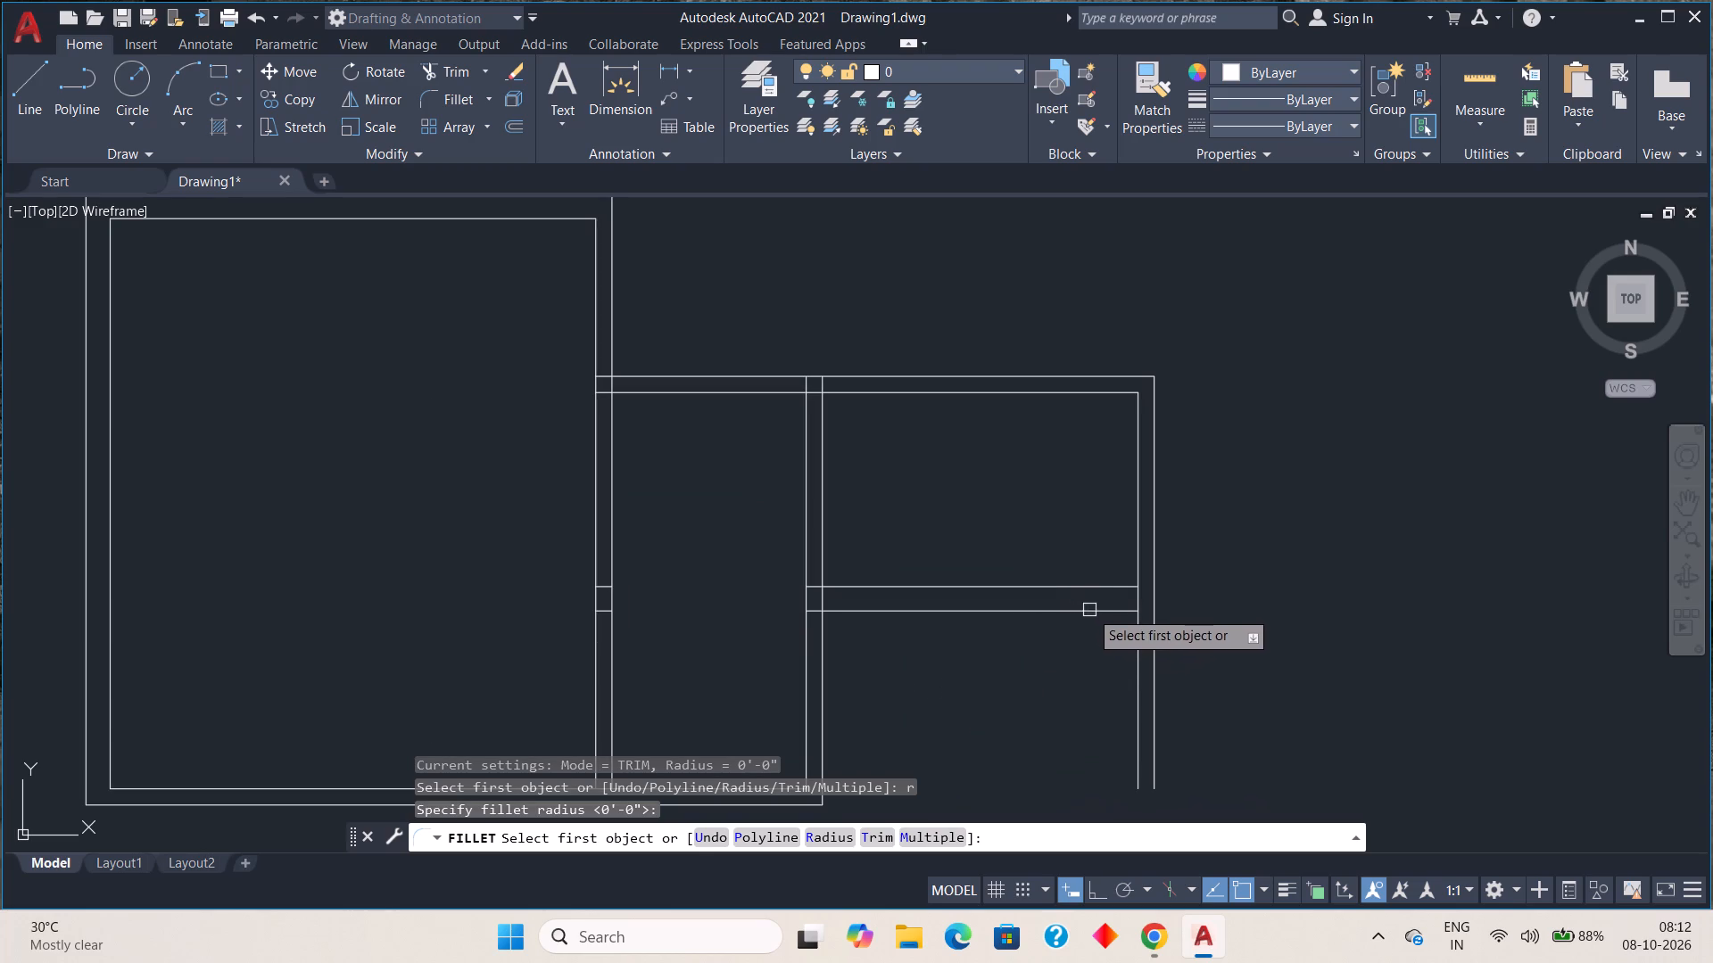
left_click(1094, 613)
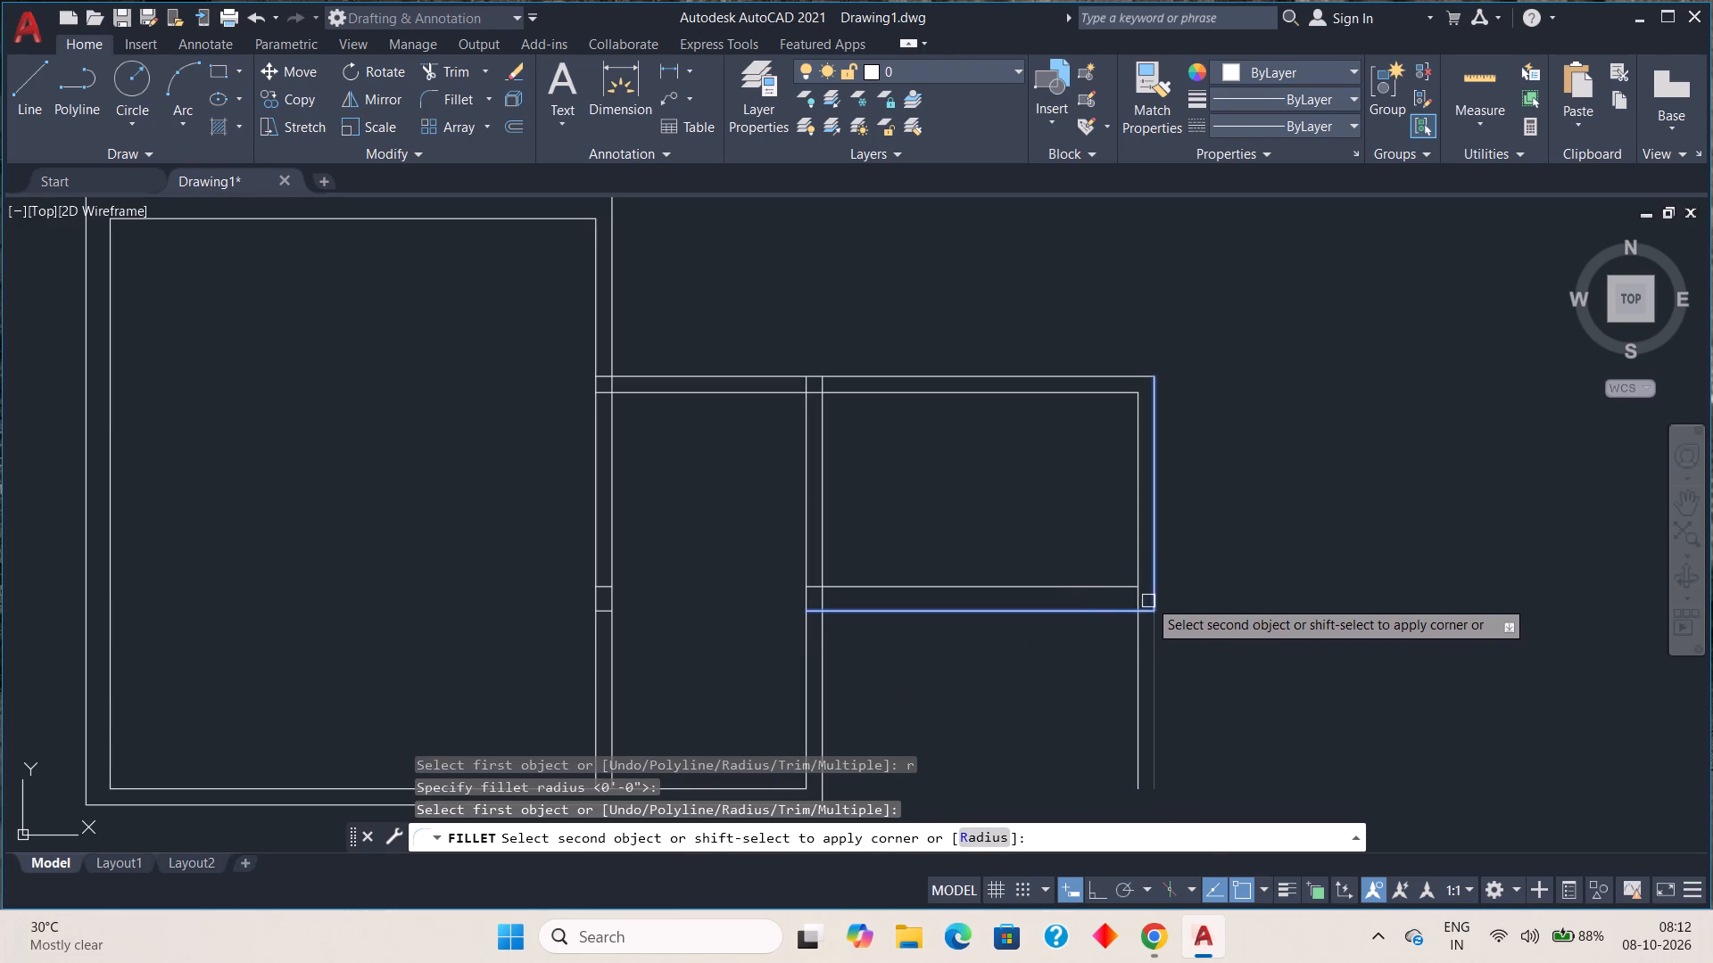
left_click(1156, 585)
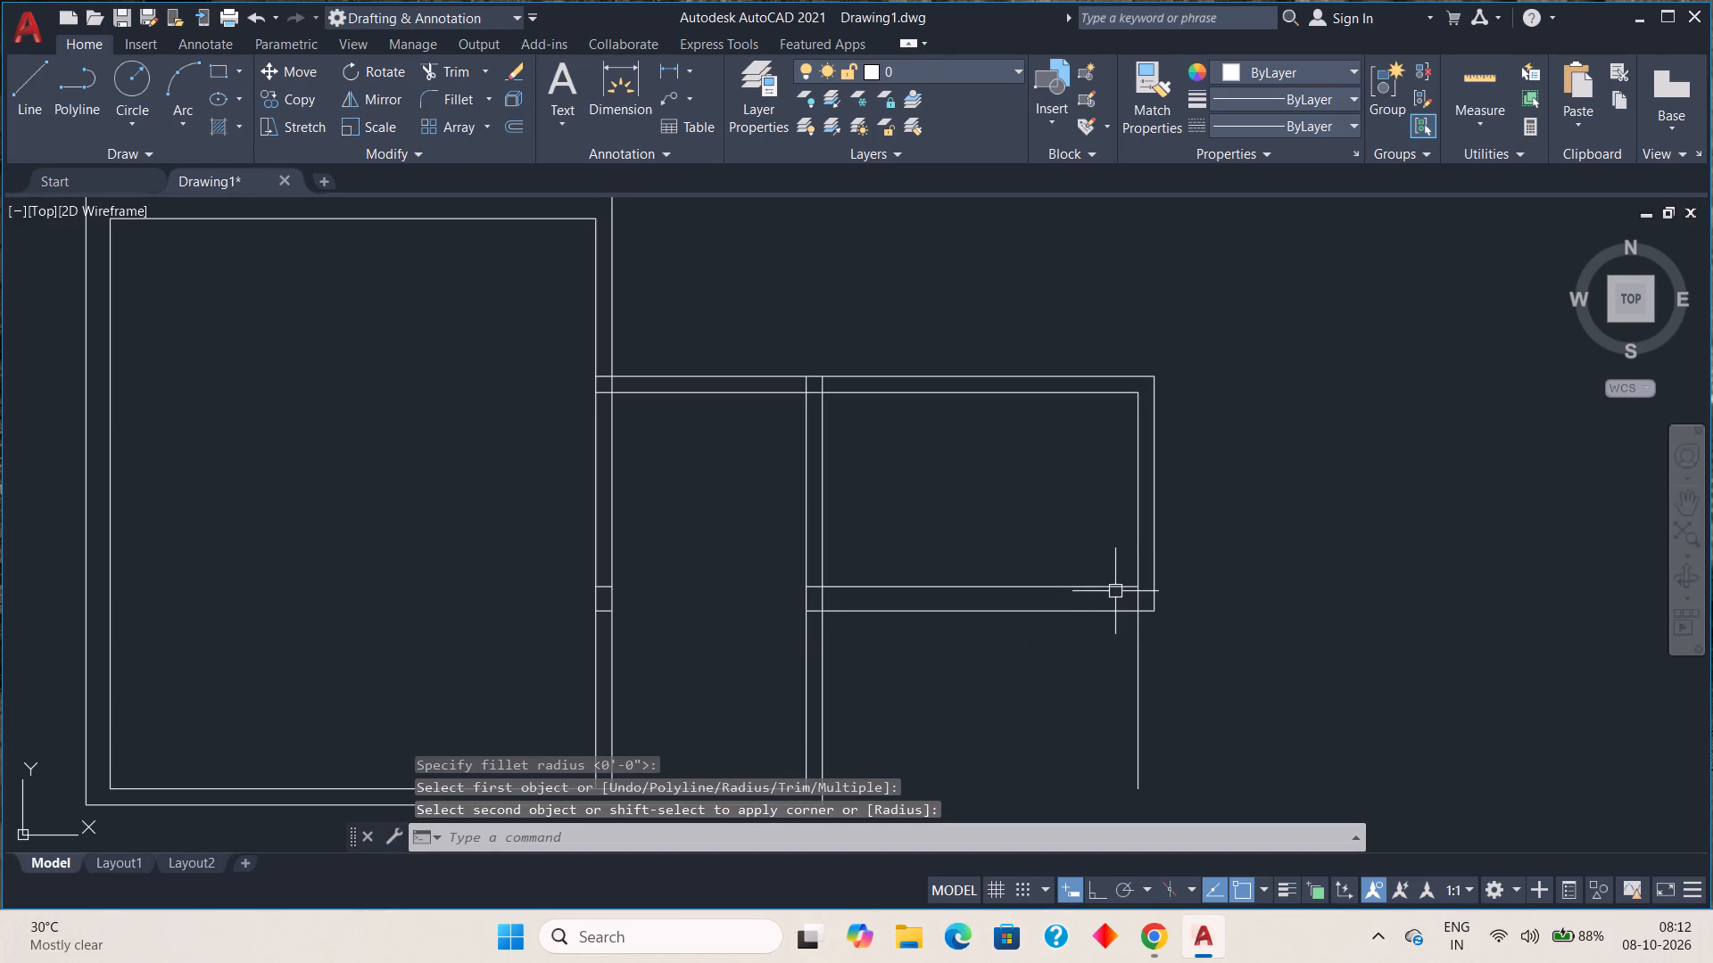
Close the inner bottom-right wall corner of the 6'6" space with a zero-radius fillet.
key("space")
left_click(1114, 588)
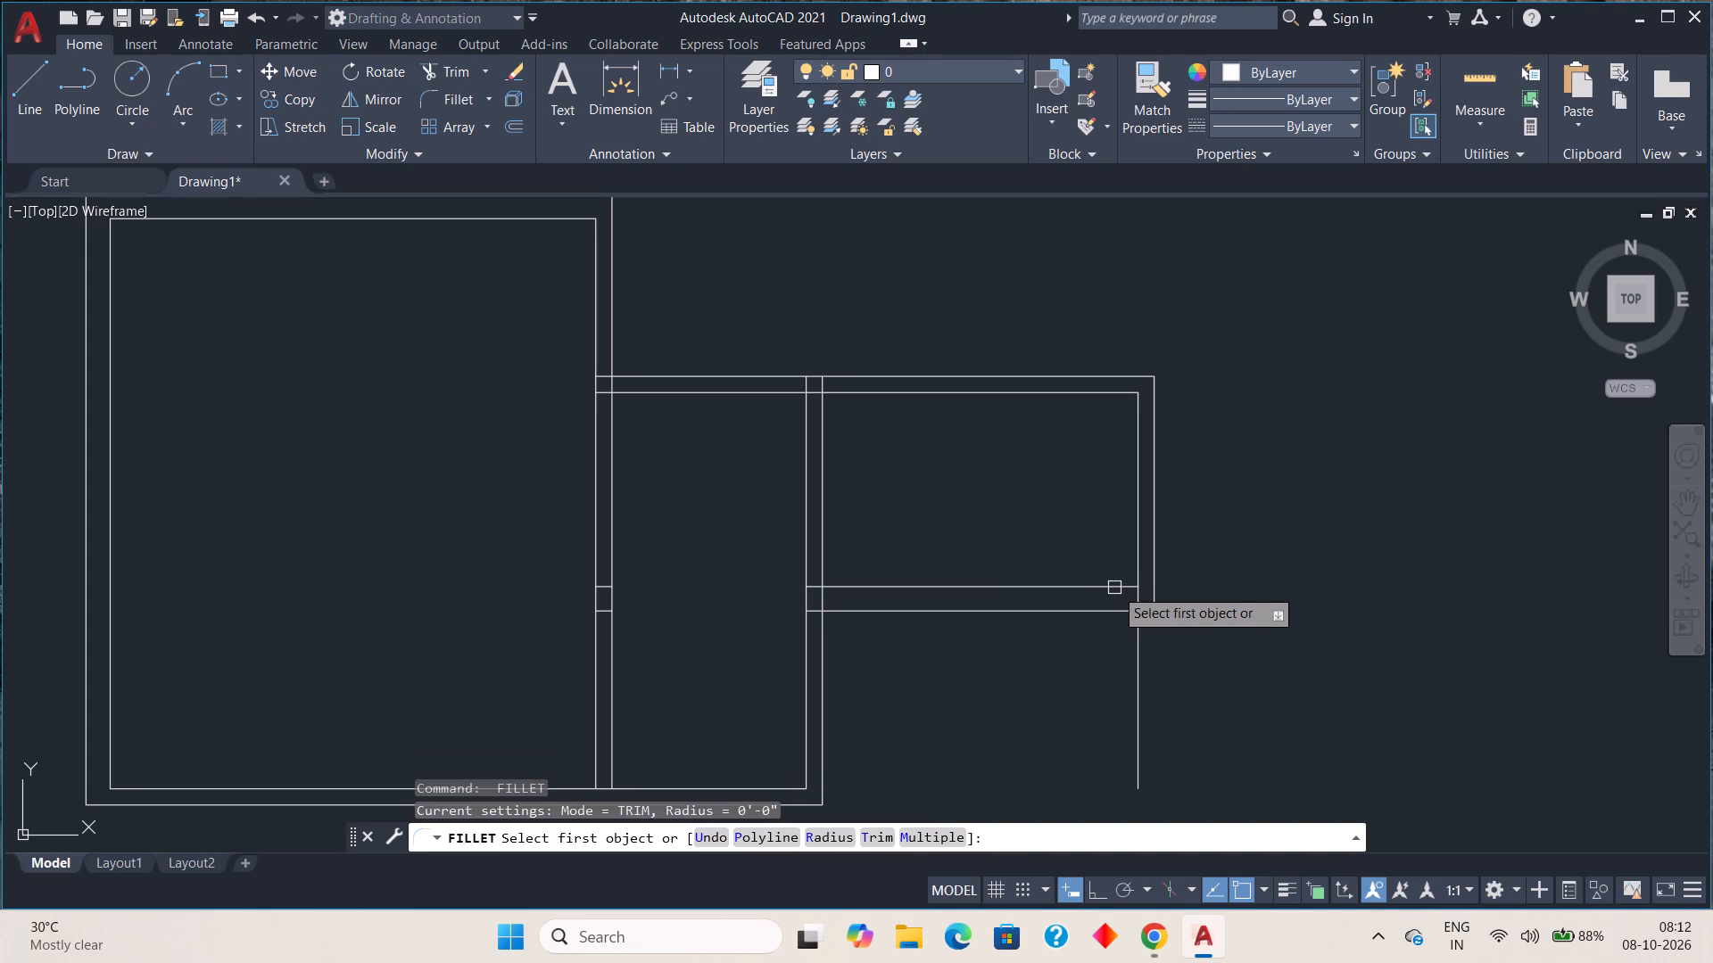
key("space")
left_click(1113, 587)
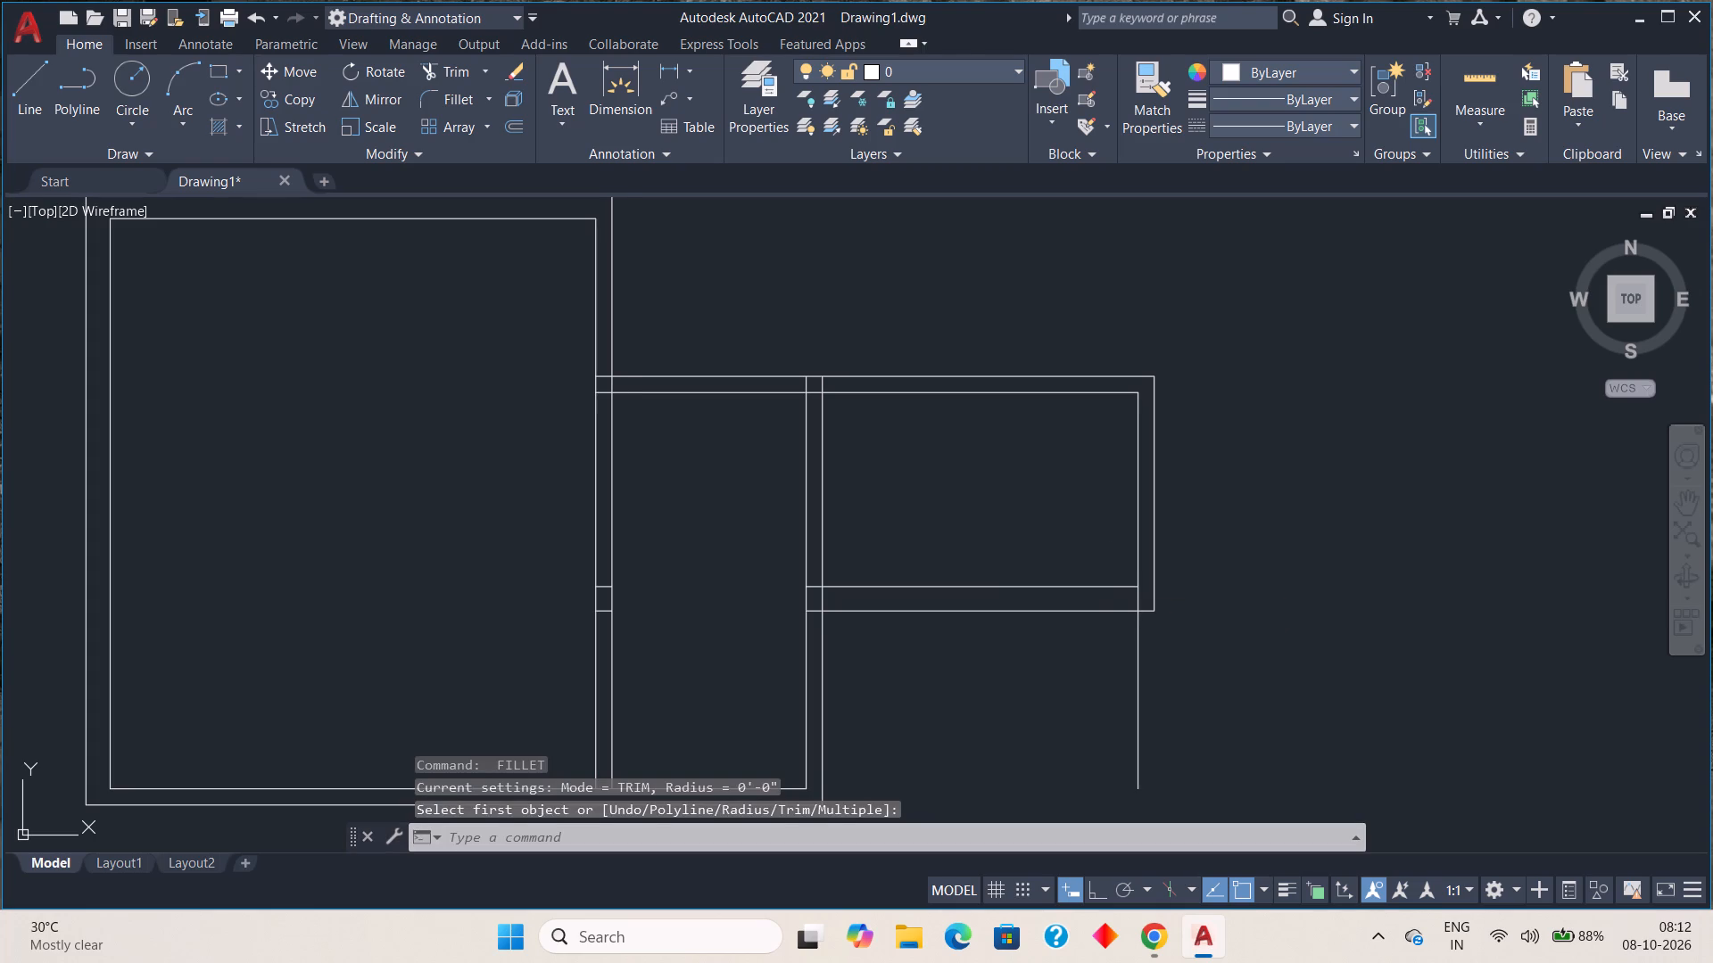
type("f")
key("space")
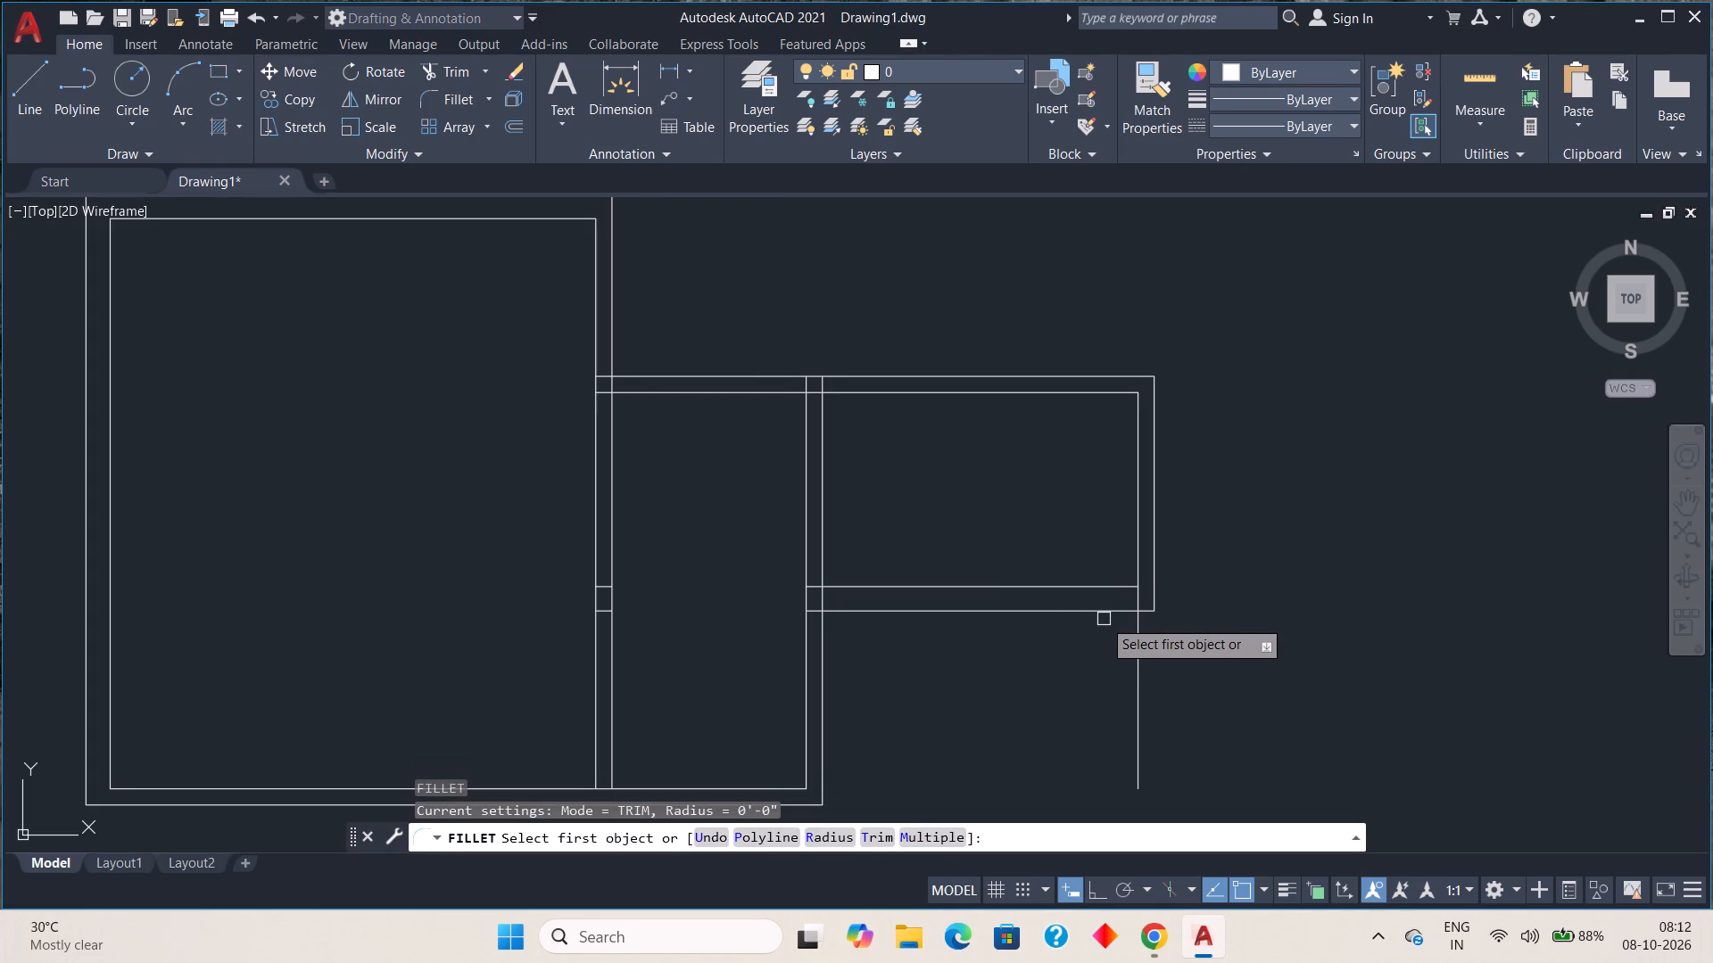
type("r")
key("space")
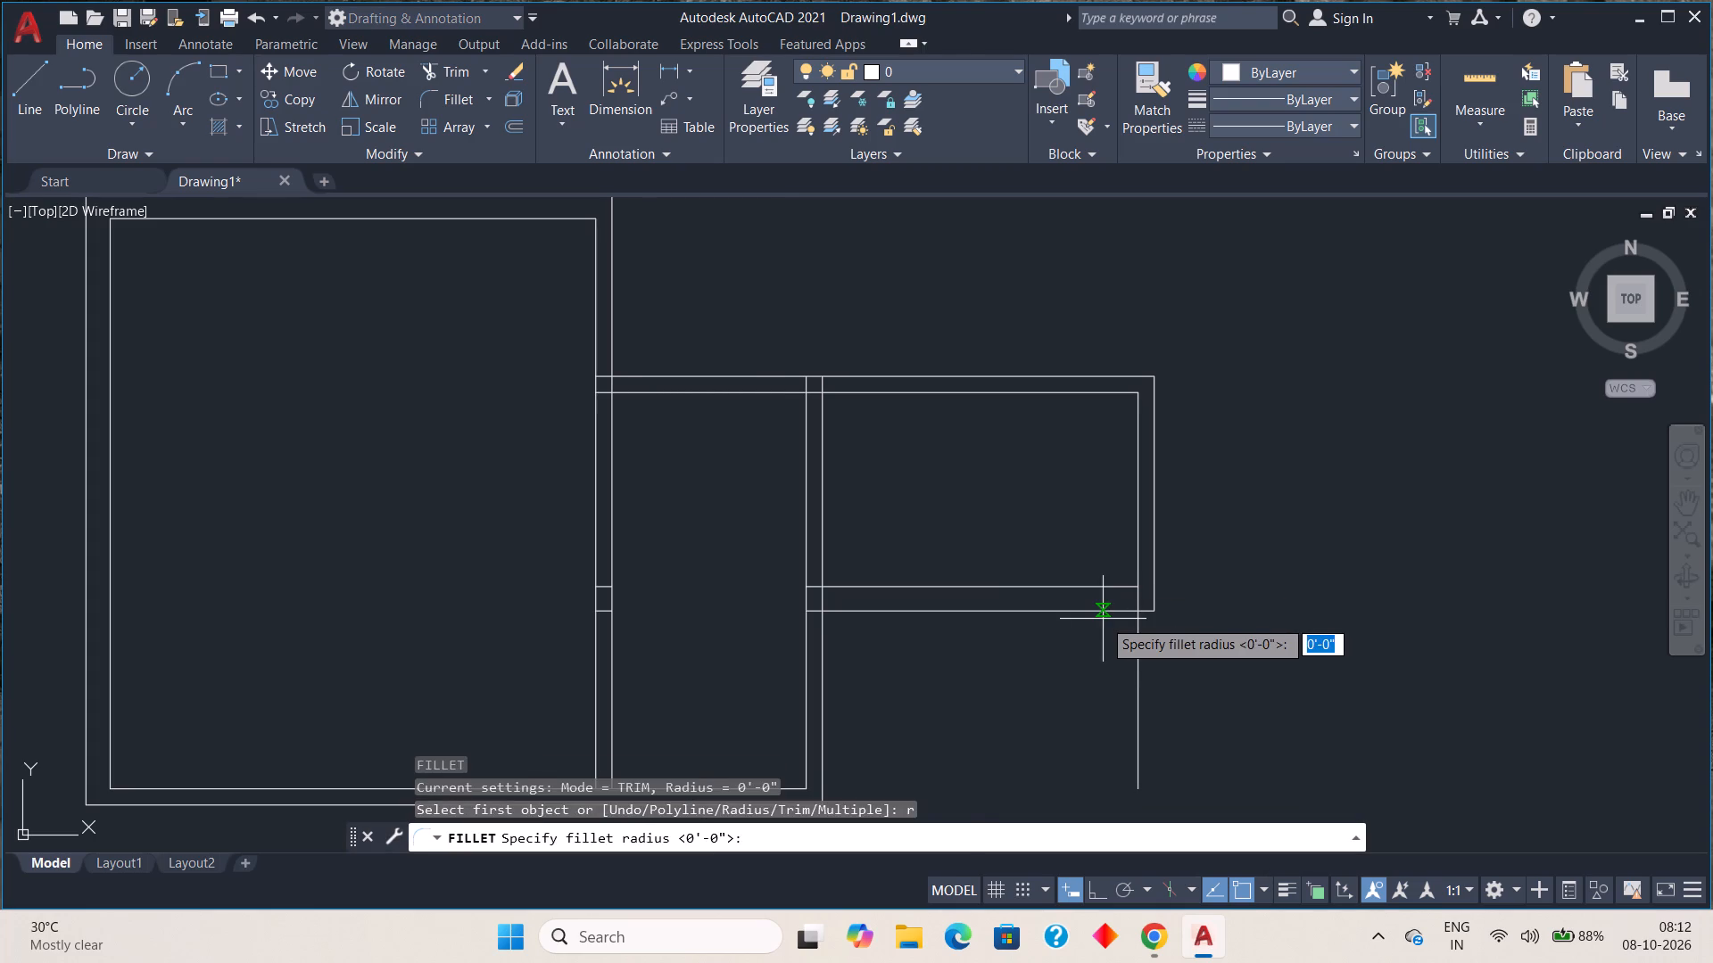
key("space")
left_click(1096, 587)
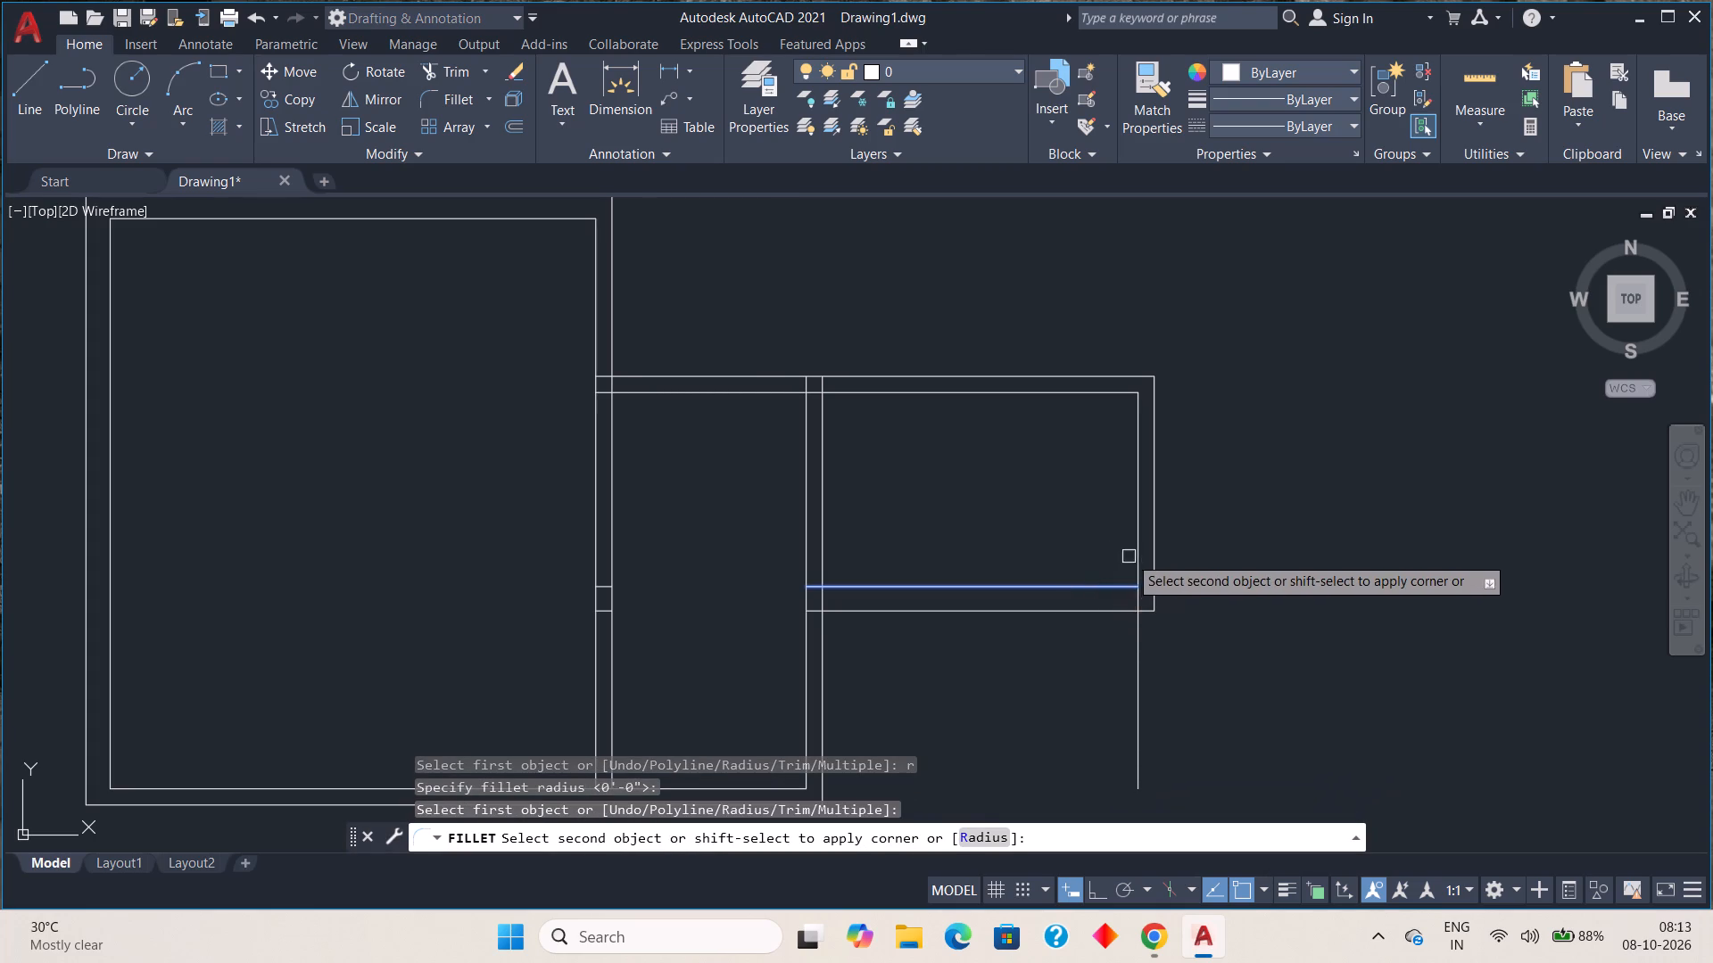
left_click(1135, 551)
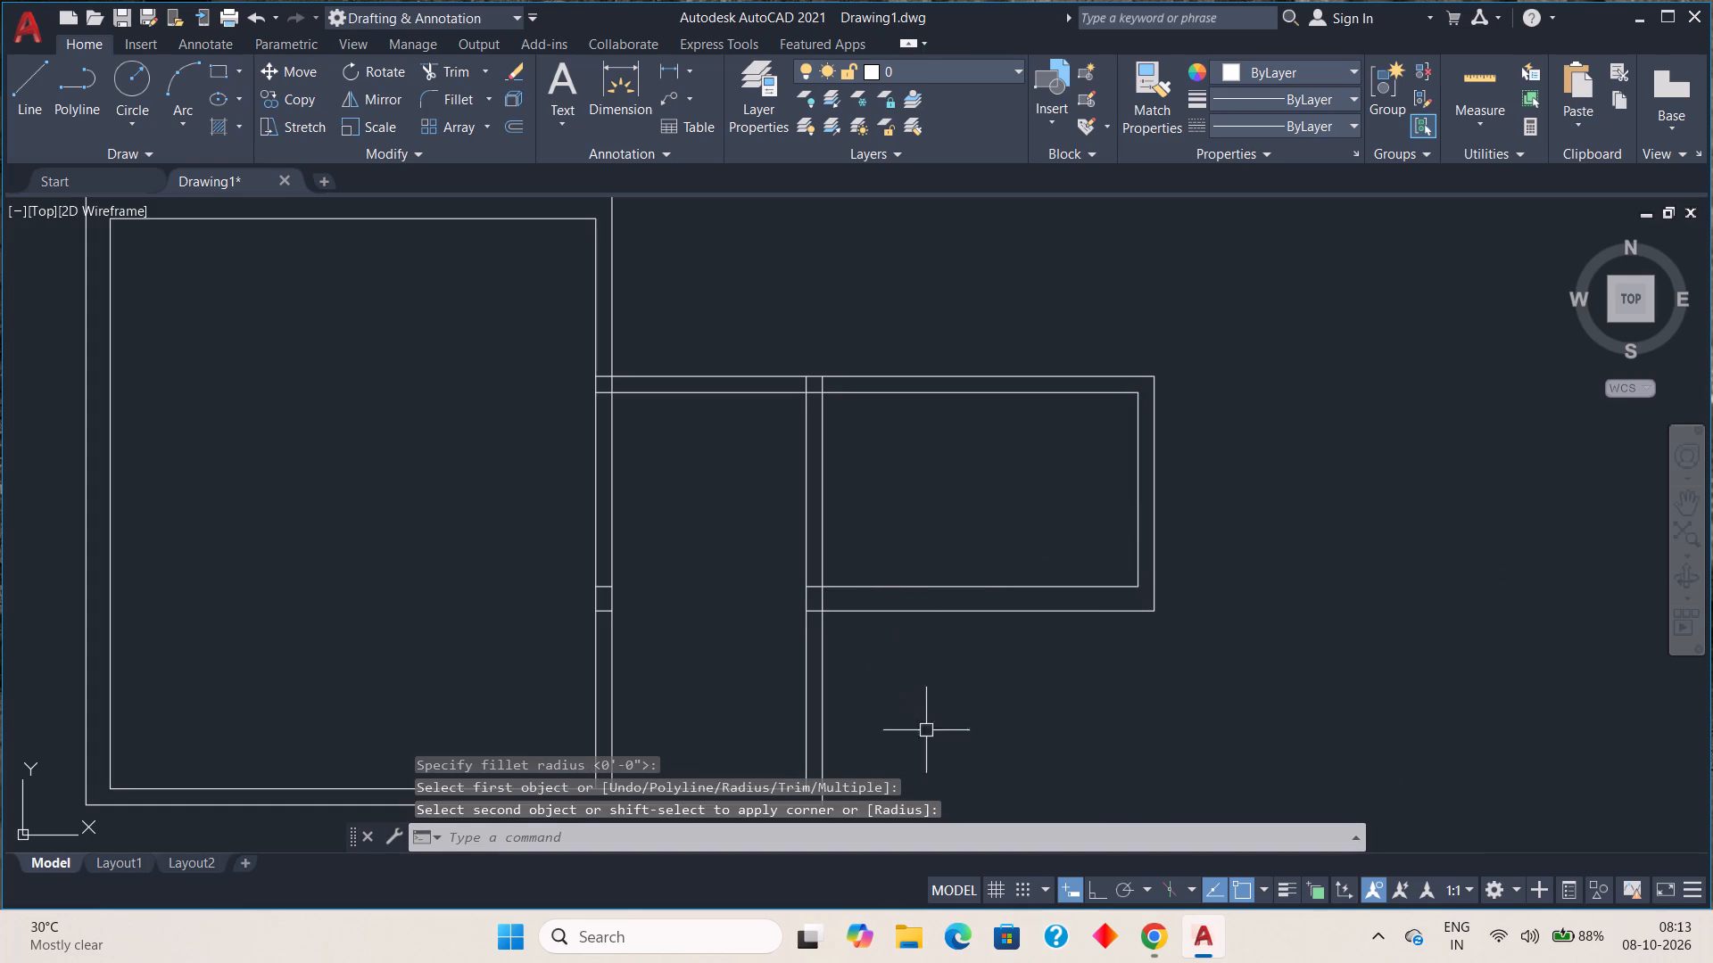
Offset the outer line of the top wall shared by the two smaller spaces 3' upward.
scroll(952, 777, "down", 1)
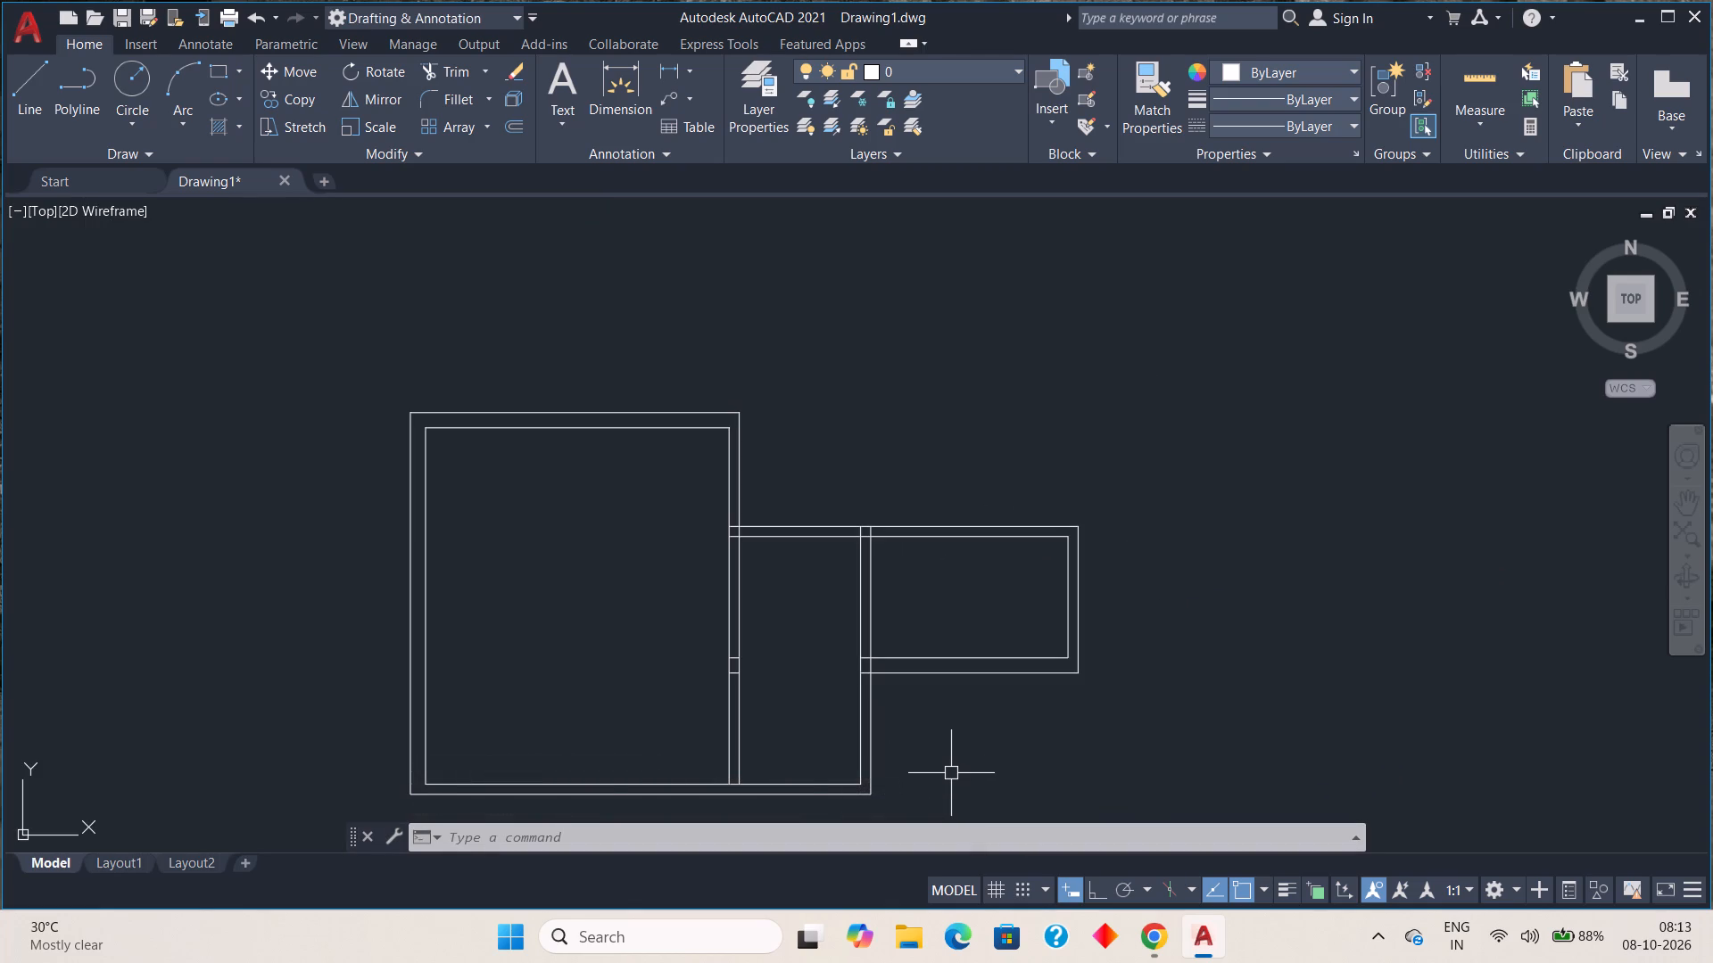
scroll(951, 773, "down", 1)
middle_click_drag(945, 764, 922, 711)
key("Escape")
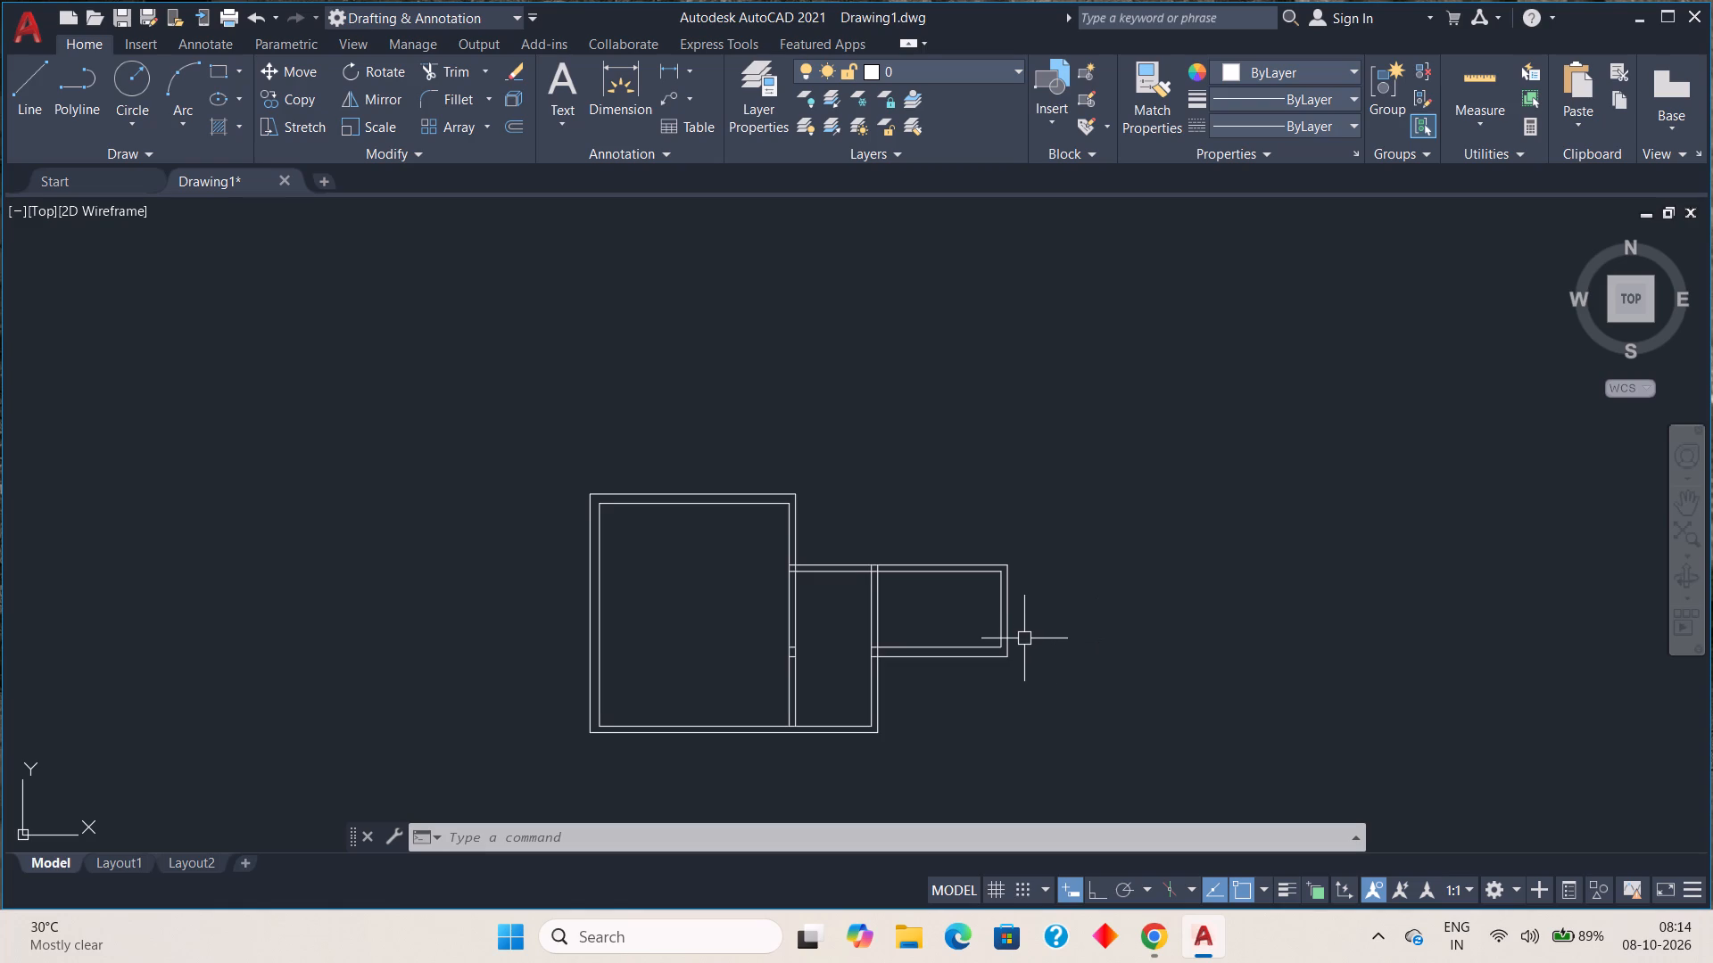
key("o")
key("Return")
key("3")
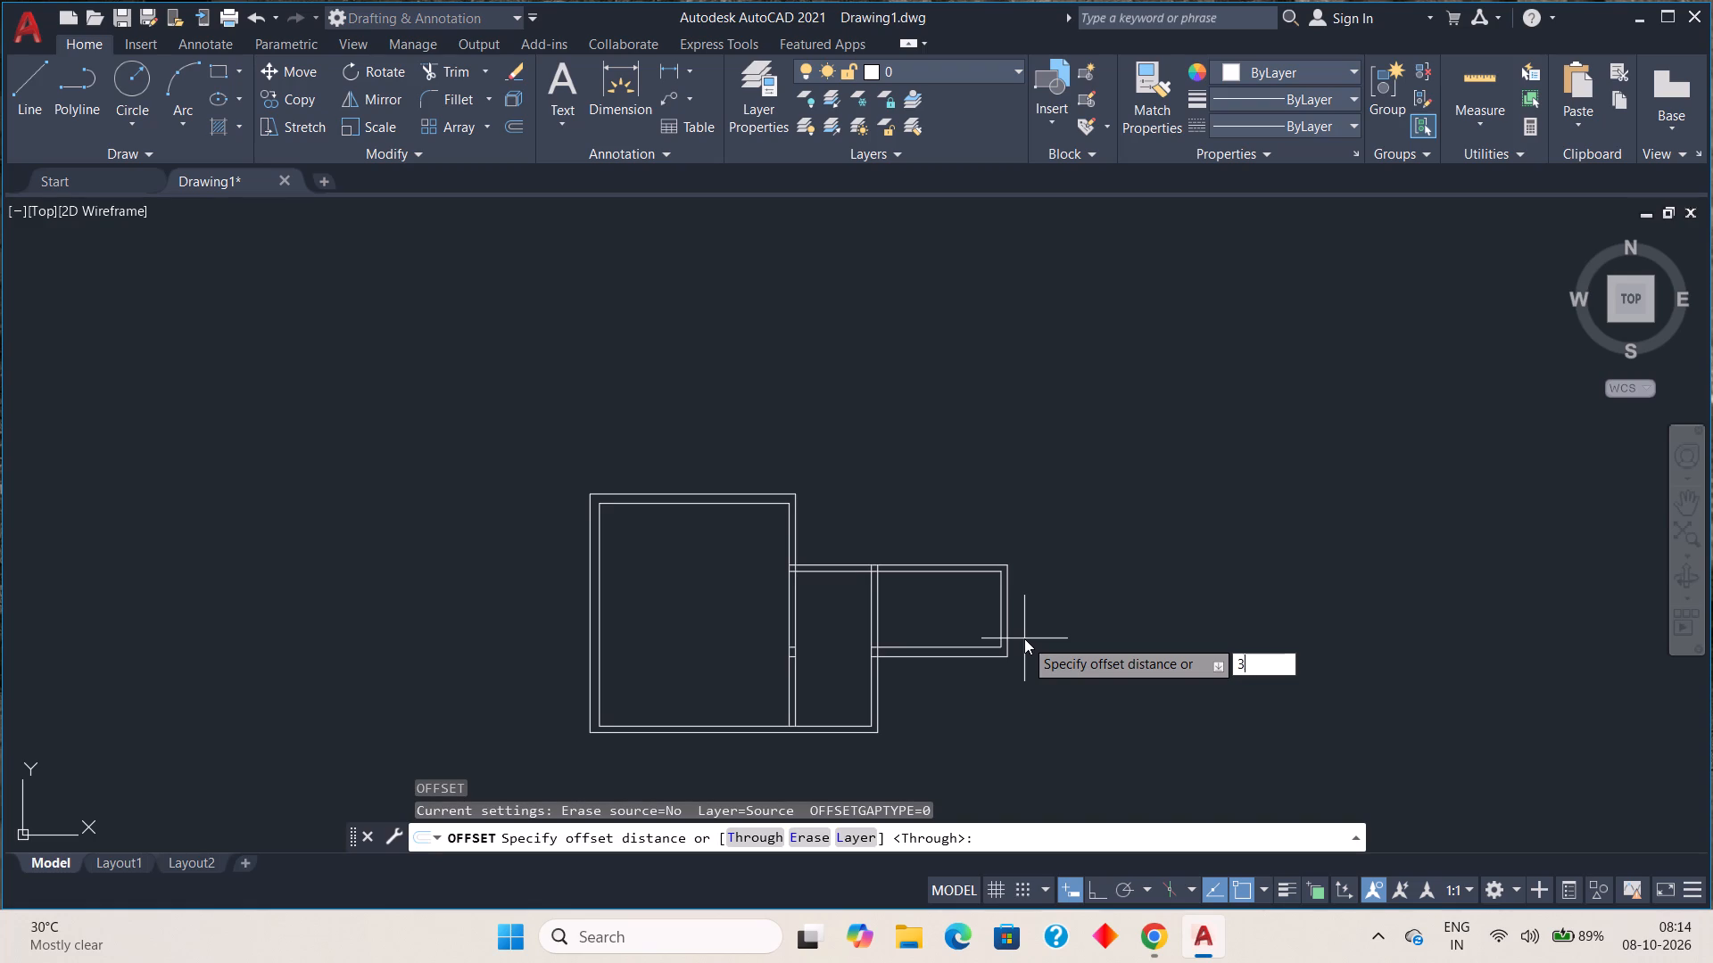
key("apostrophe")
key("Return")
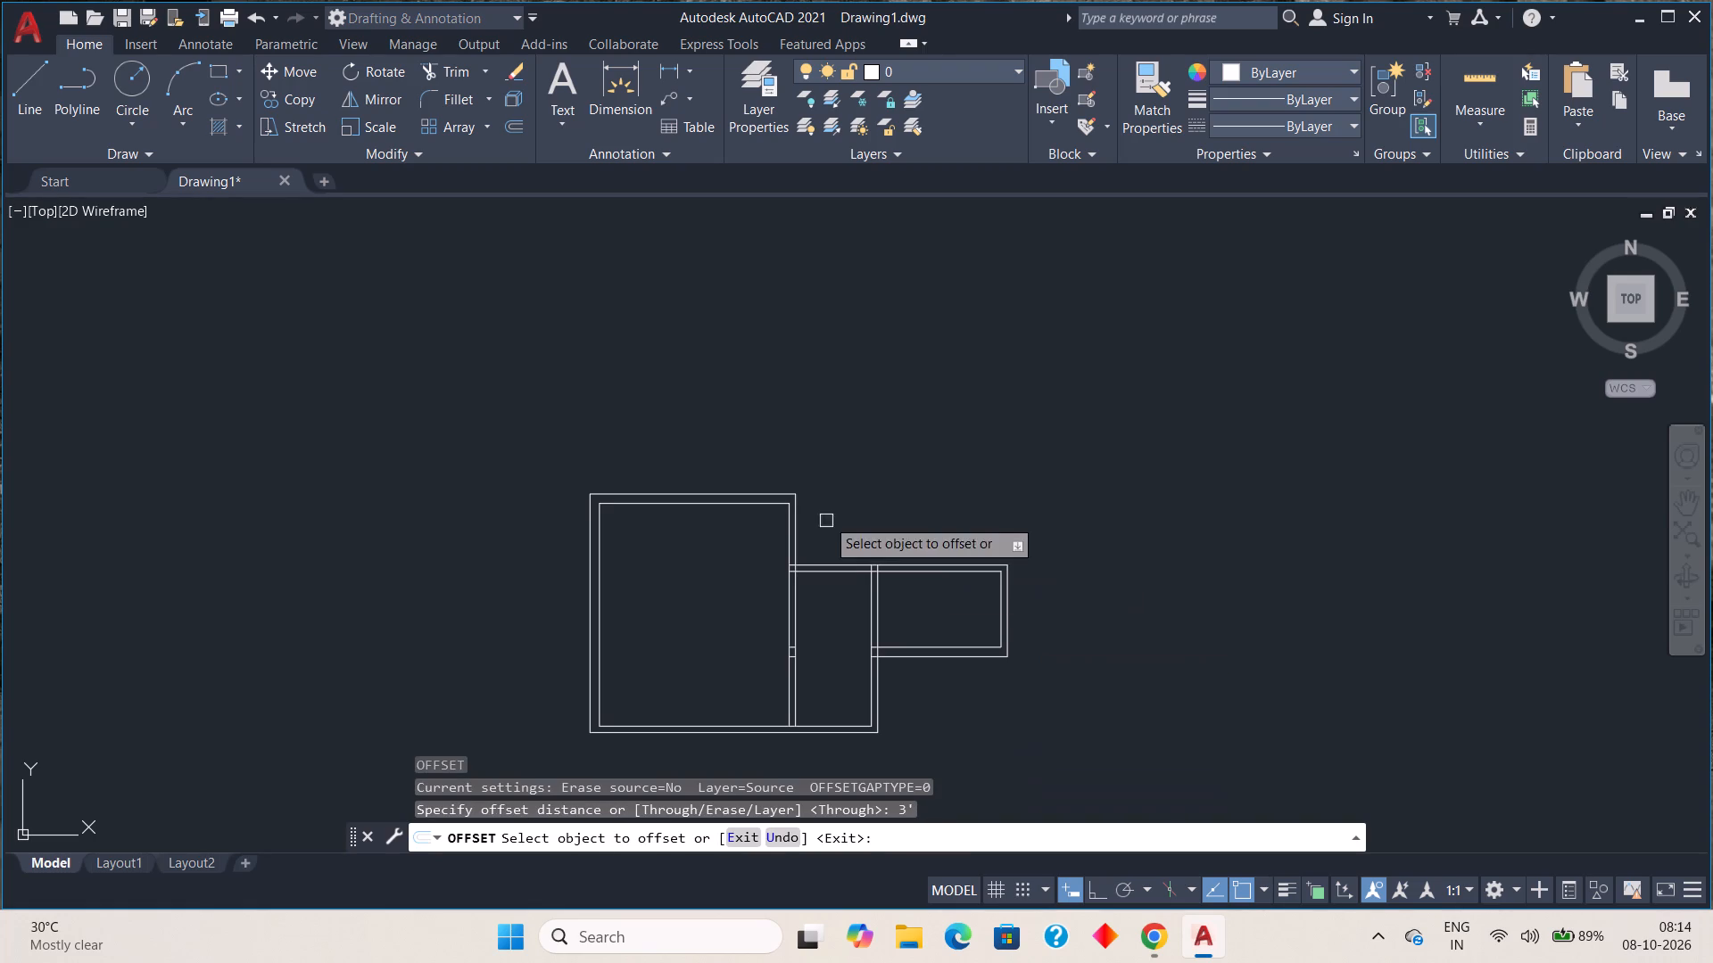
left_click(974, 561)
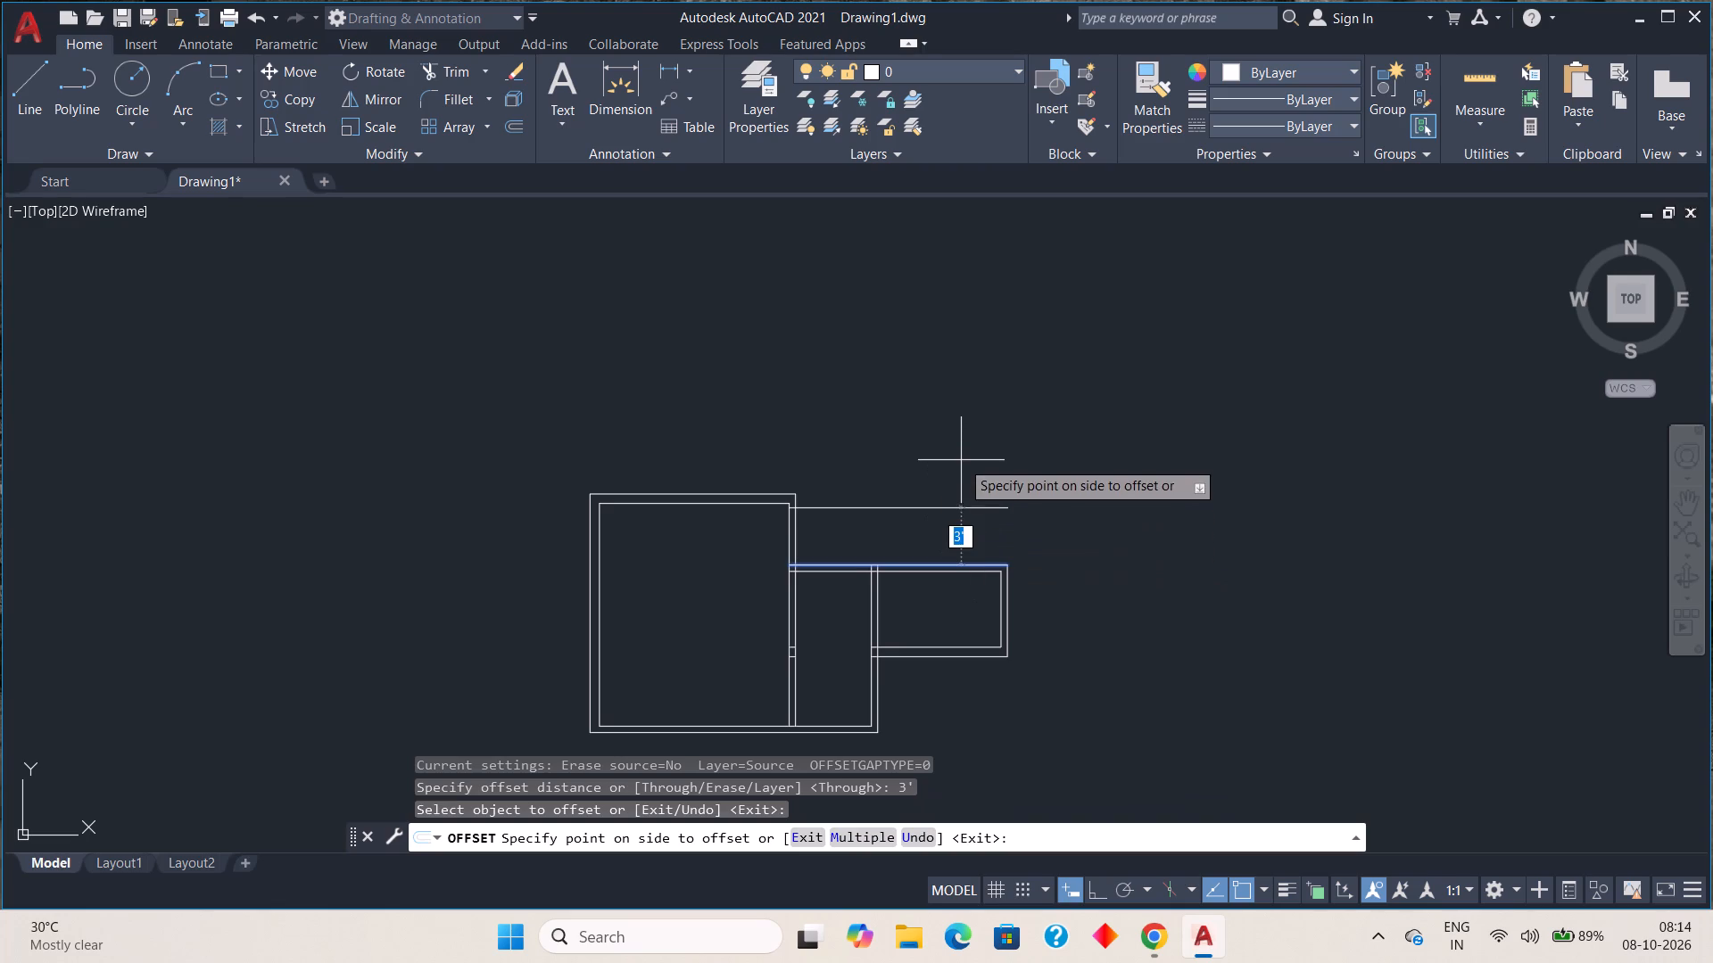
left_click(961, 451)
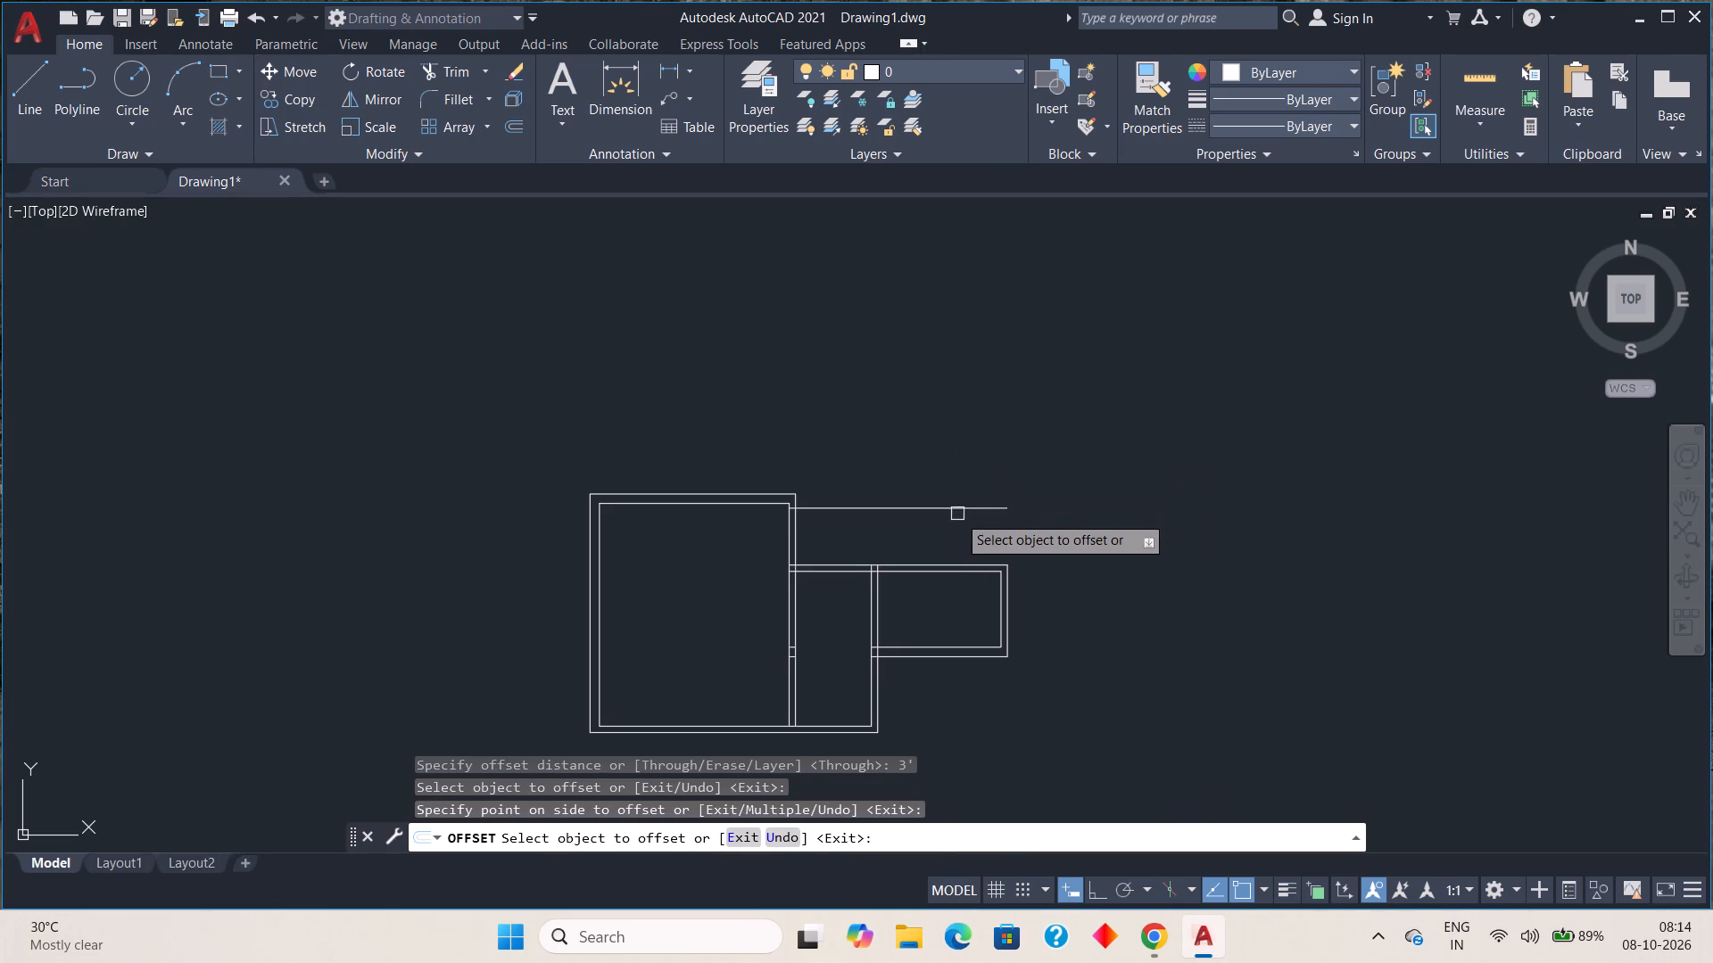
Offset the new upper horizontal line 4" upward to give that wall its thickness.
left_click(955, 504)
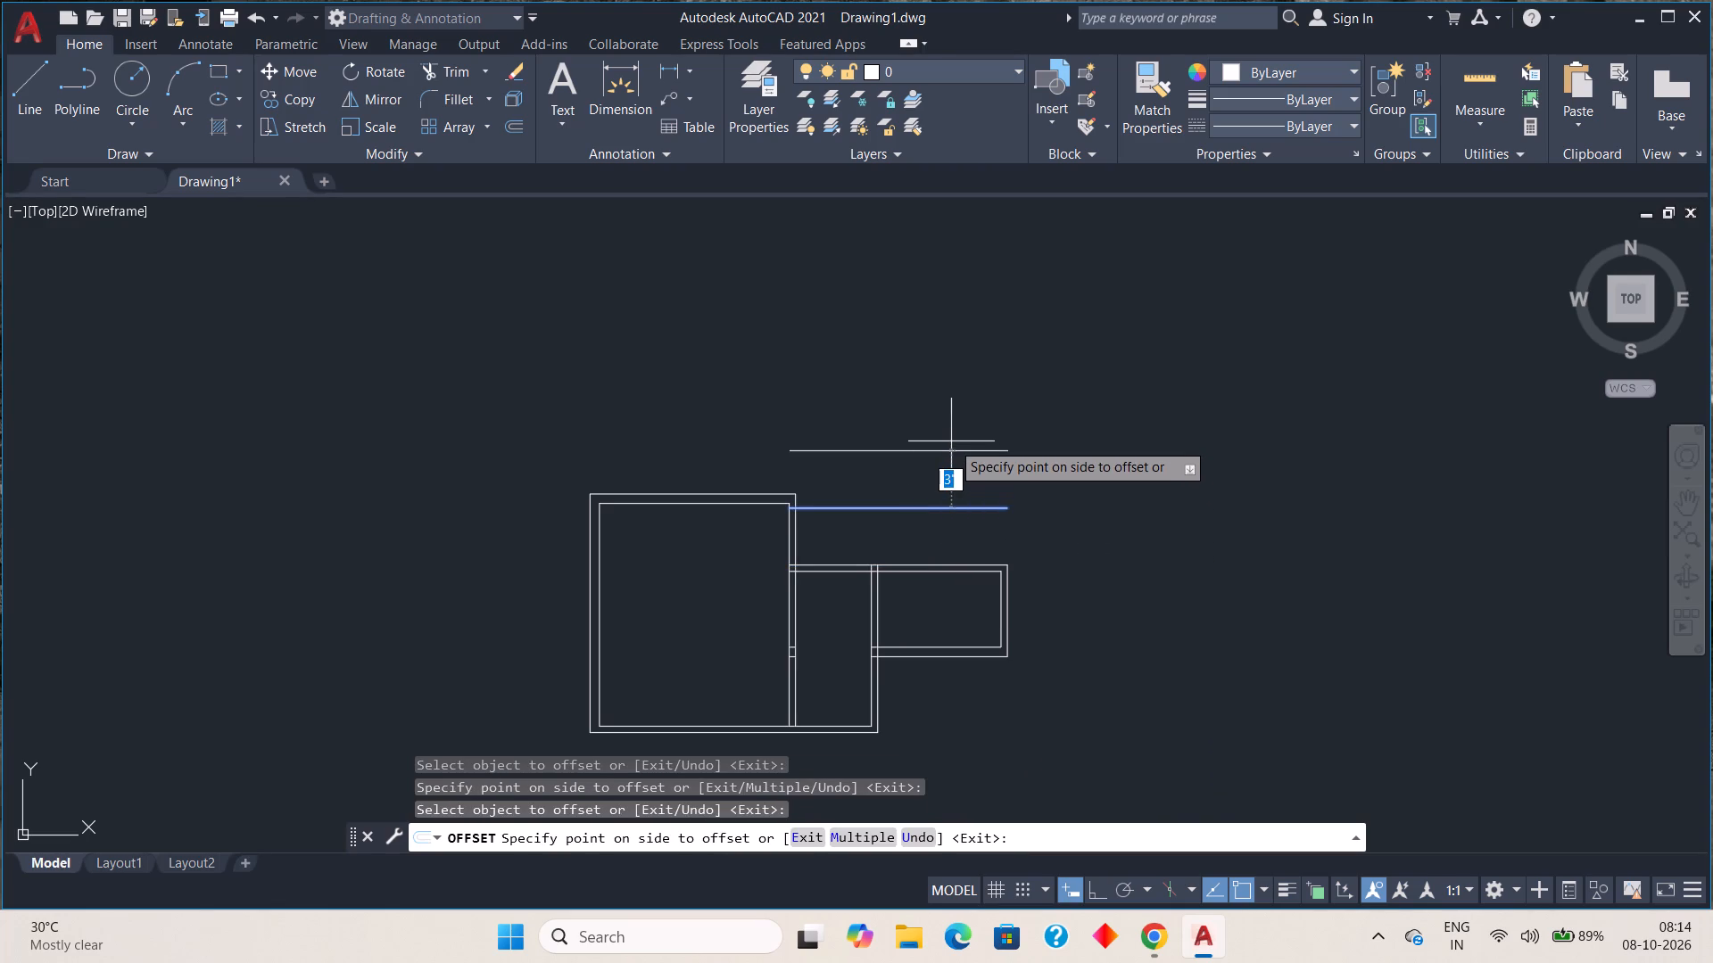
key("4")
key("shift+quotedbl")
key("Return")
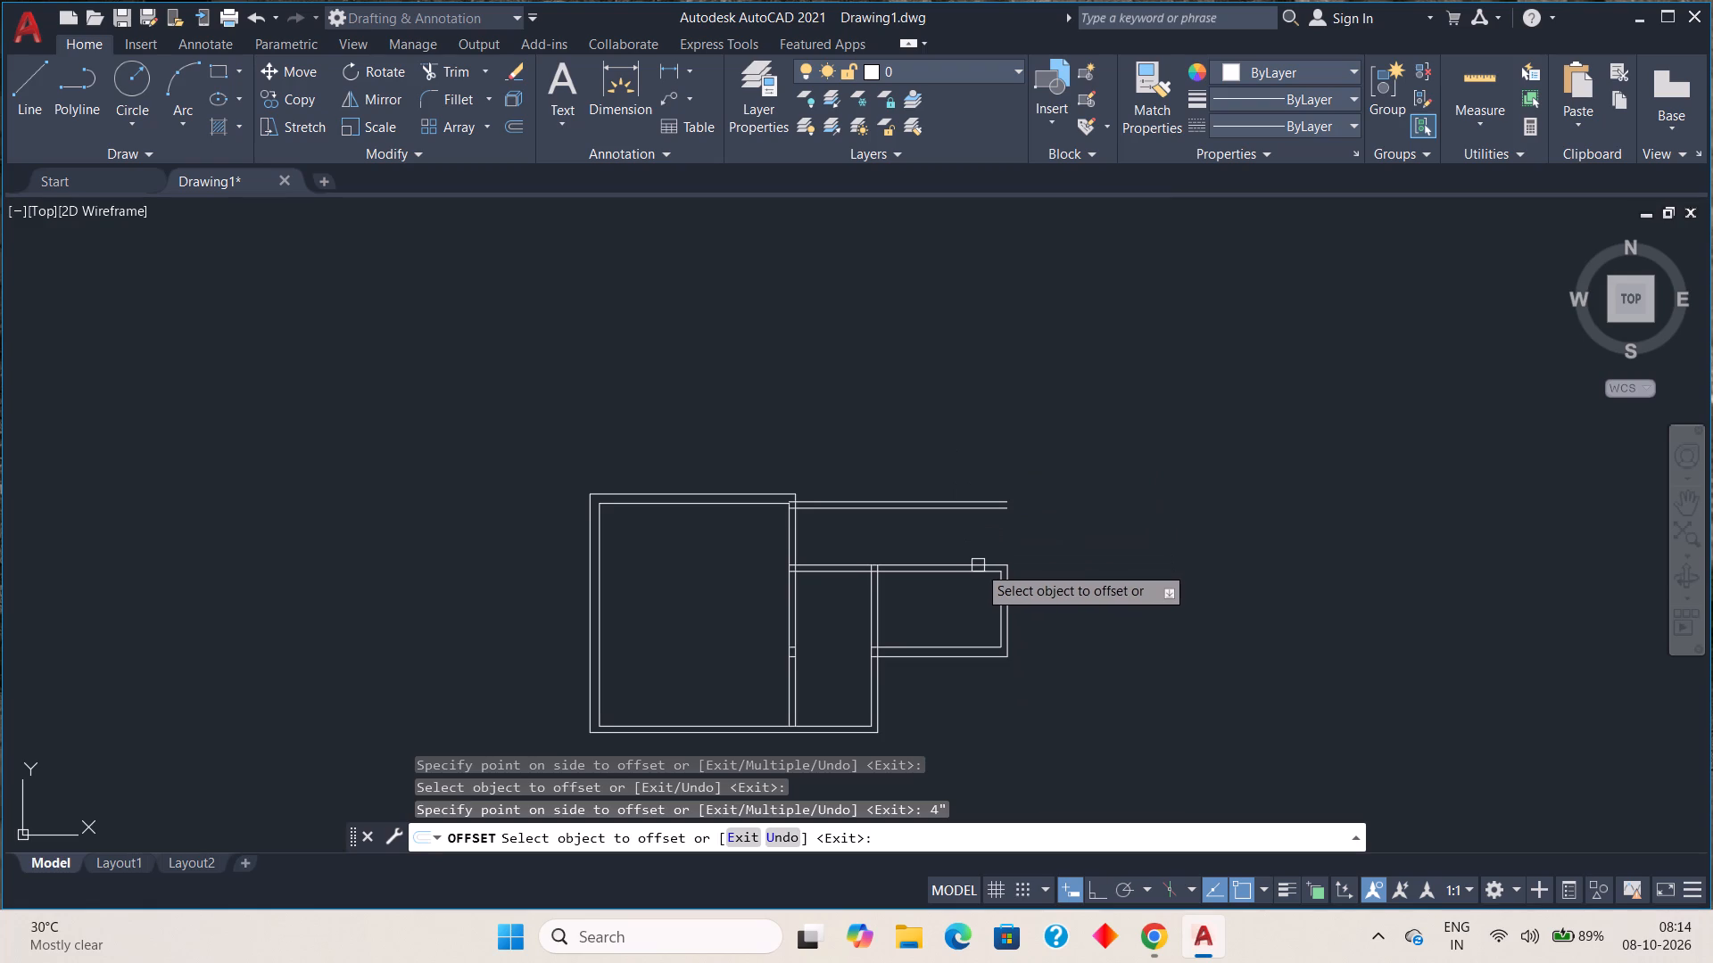
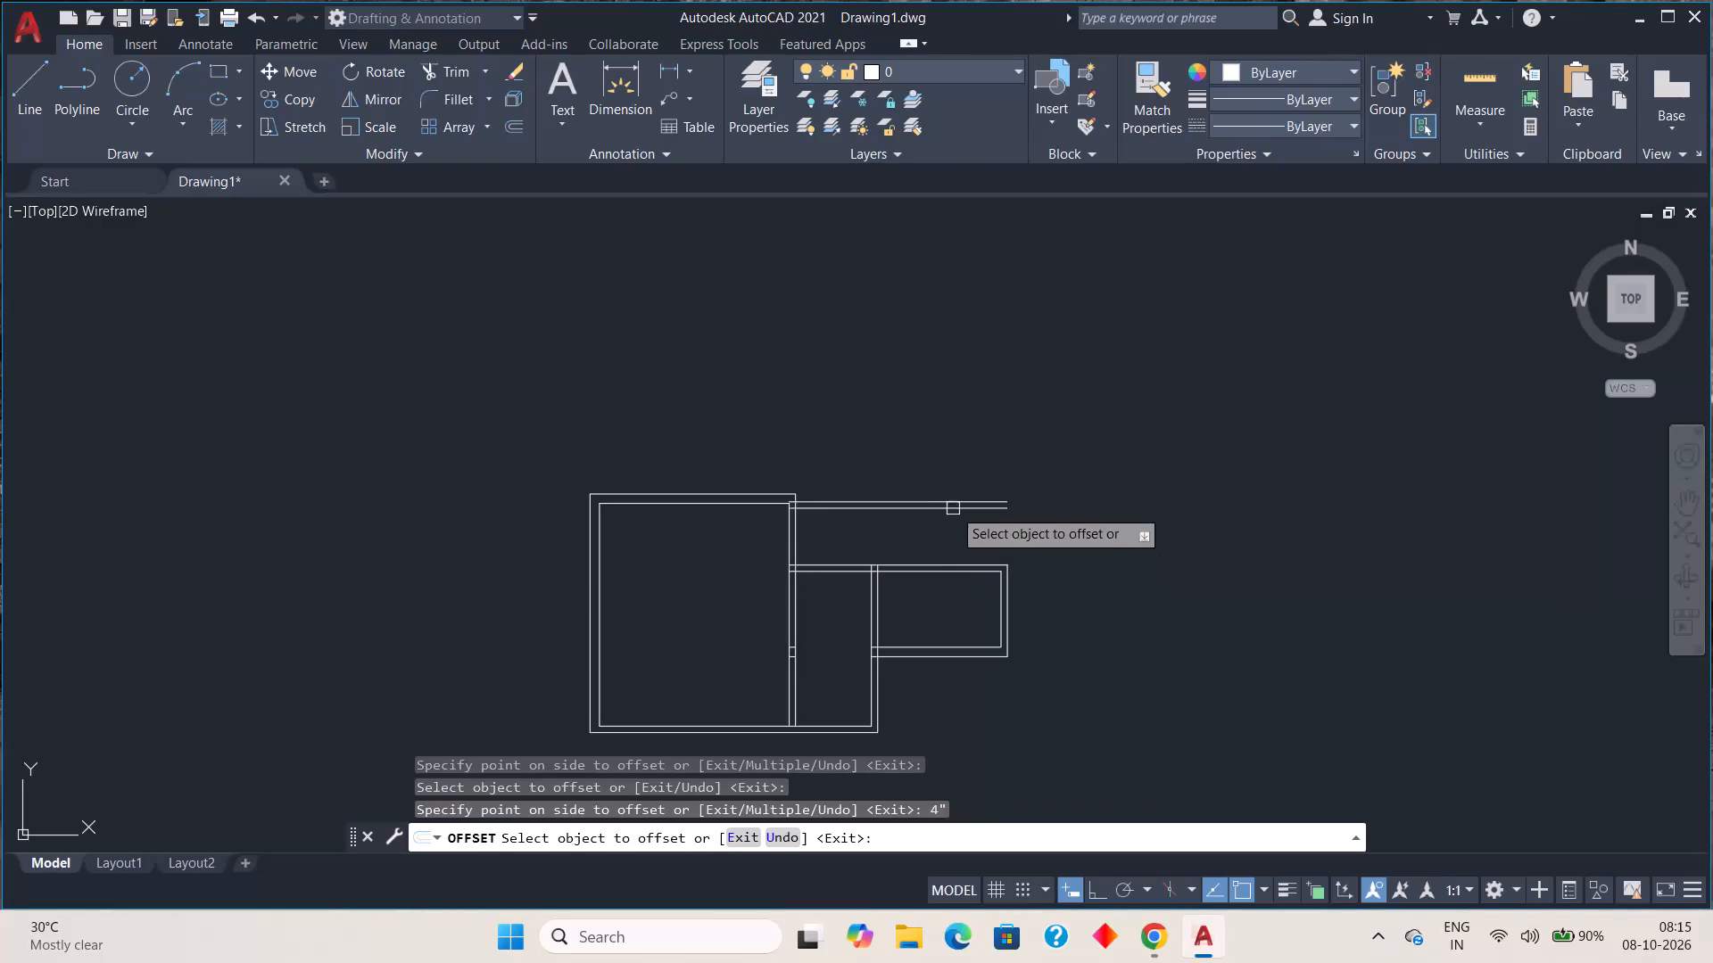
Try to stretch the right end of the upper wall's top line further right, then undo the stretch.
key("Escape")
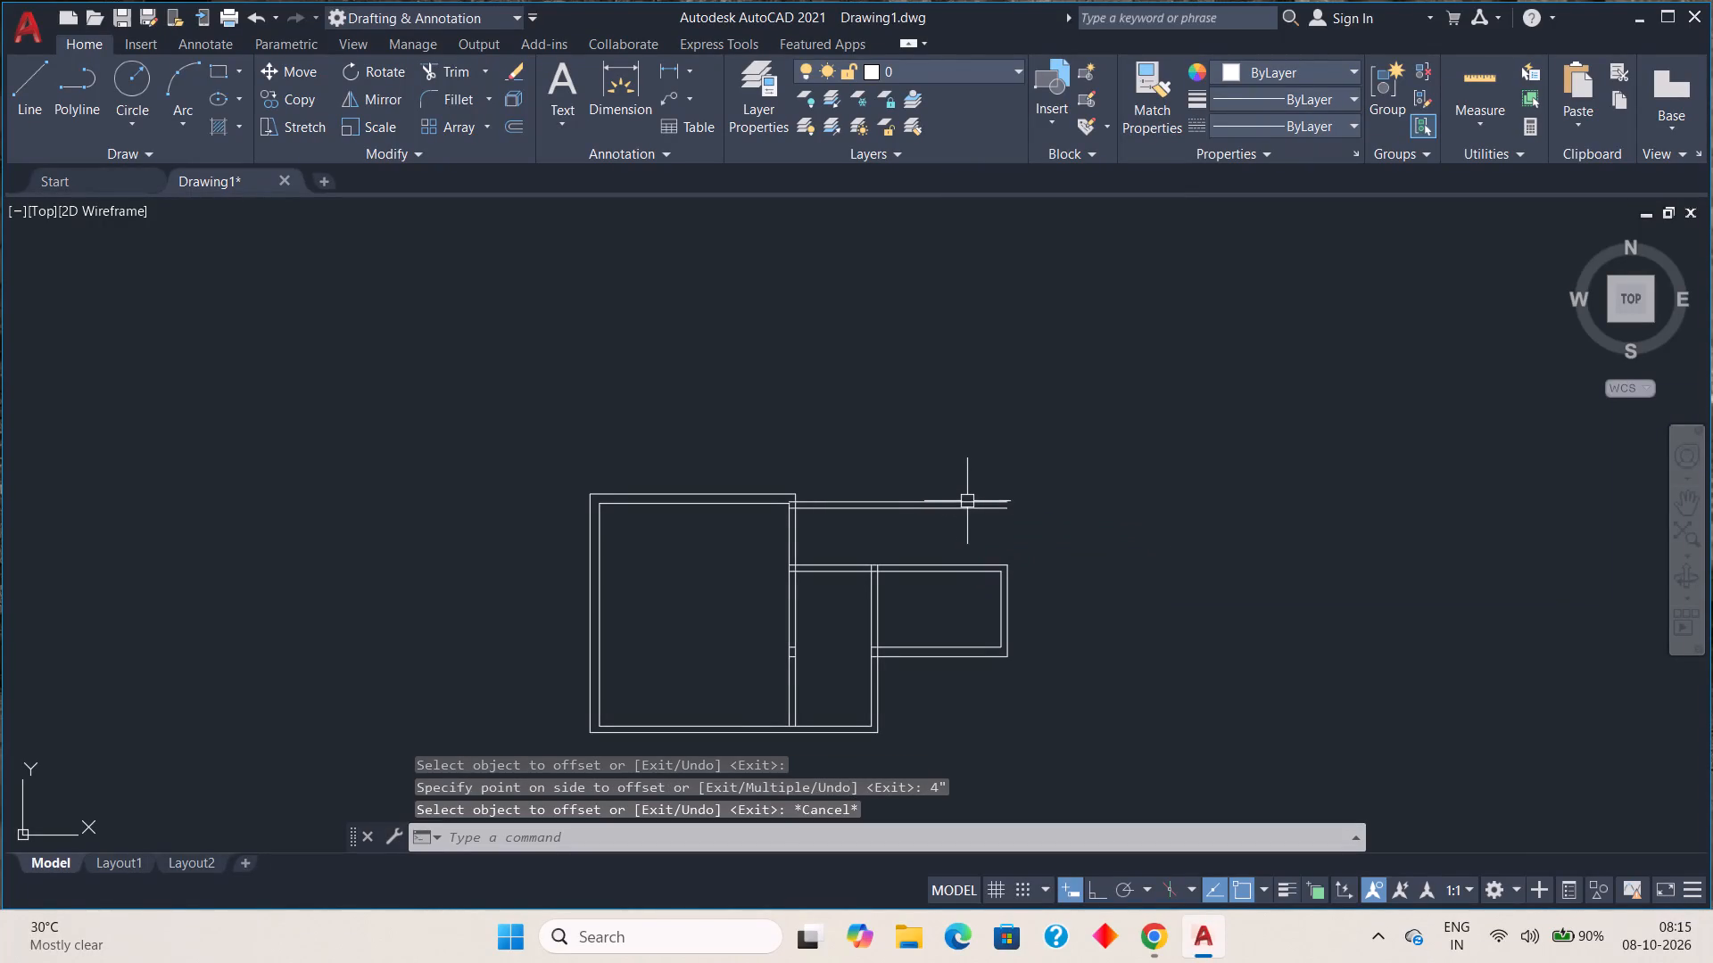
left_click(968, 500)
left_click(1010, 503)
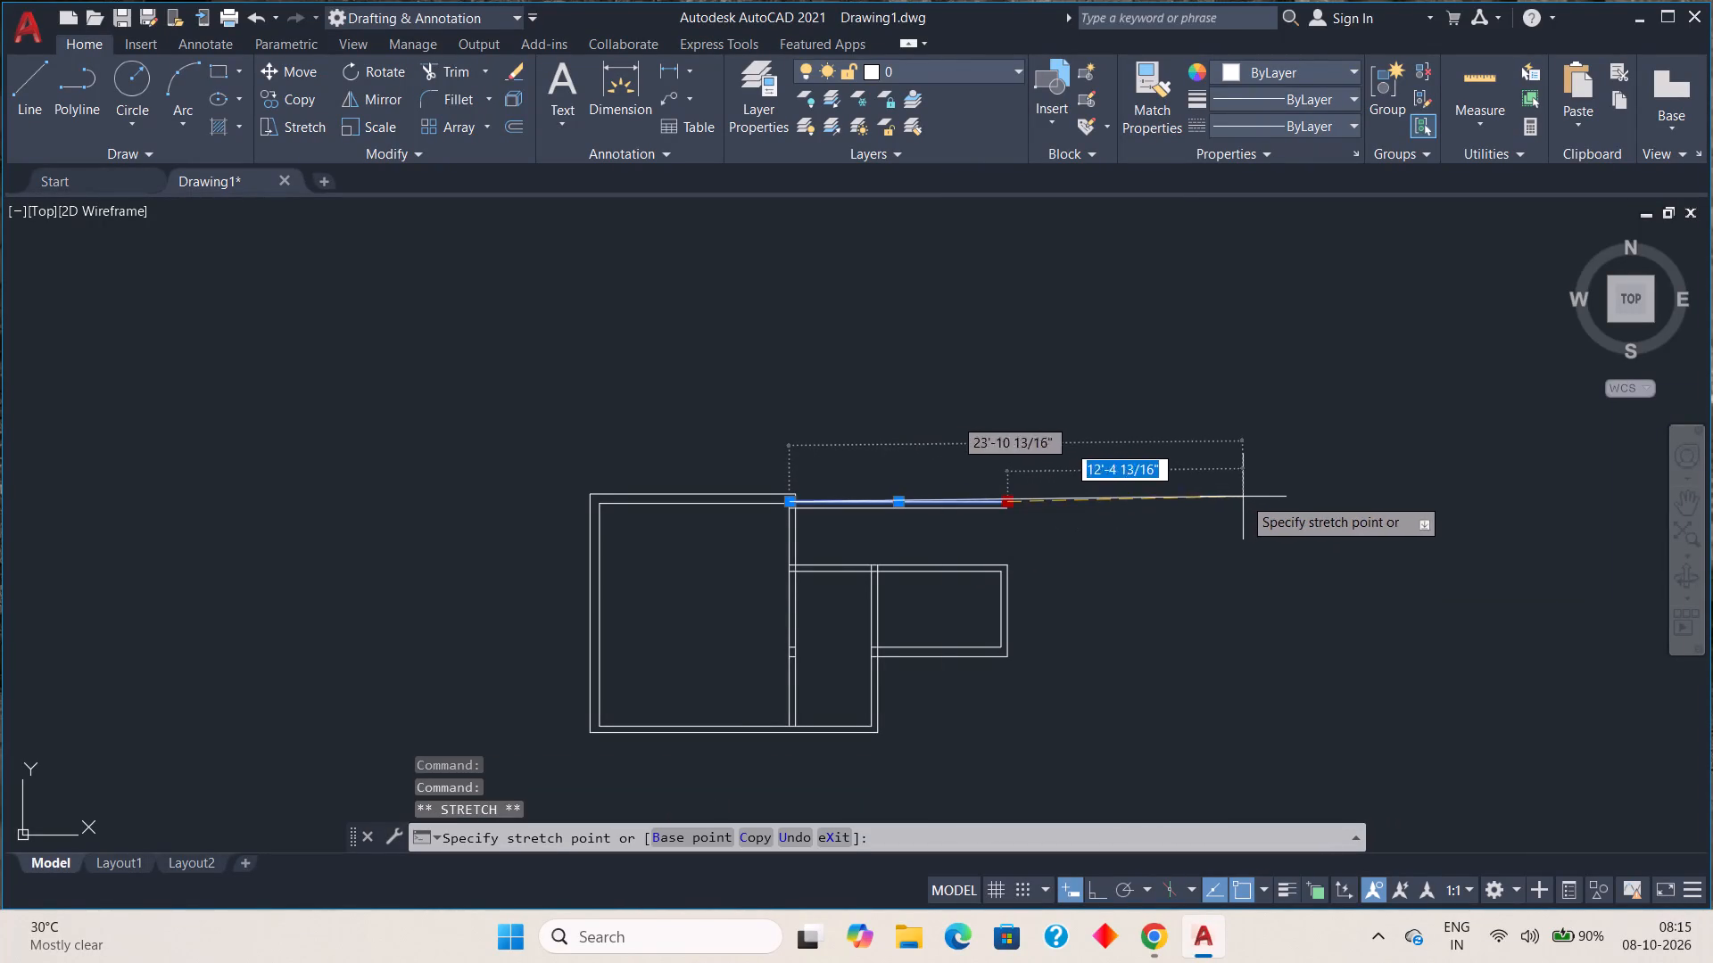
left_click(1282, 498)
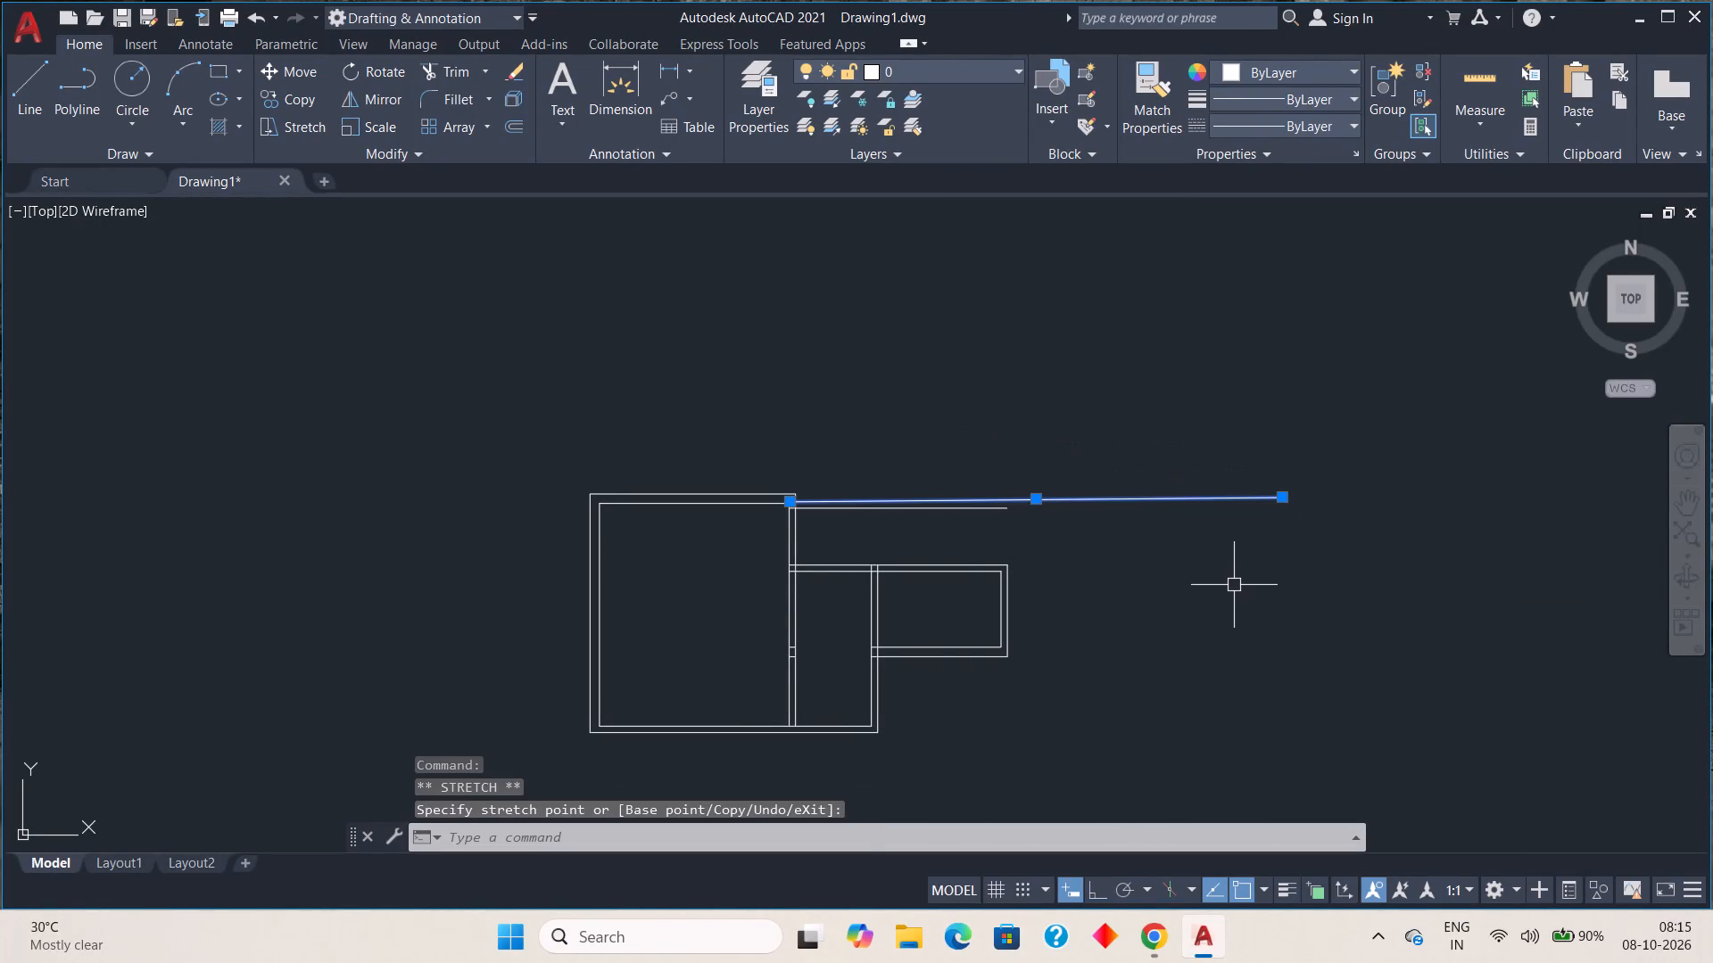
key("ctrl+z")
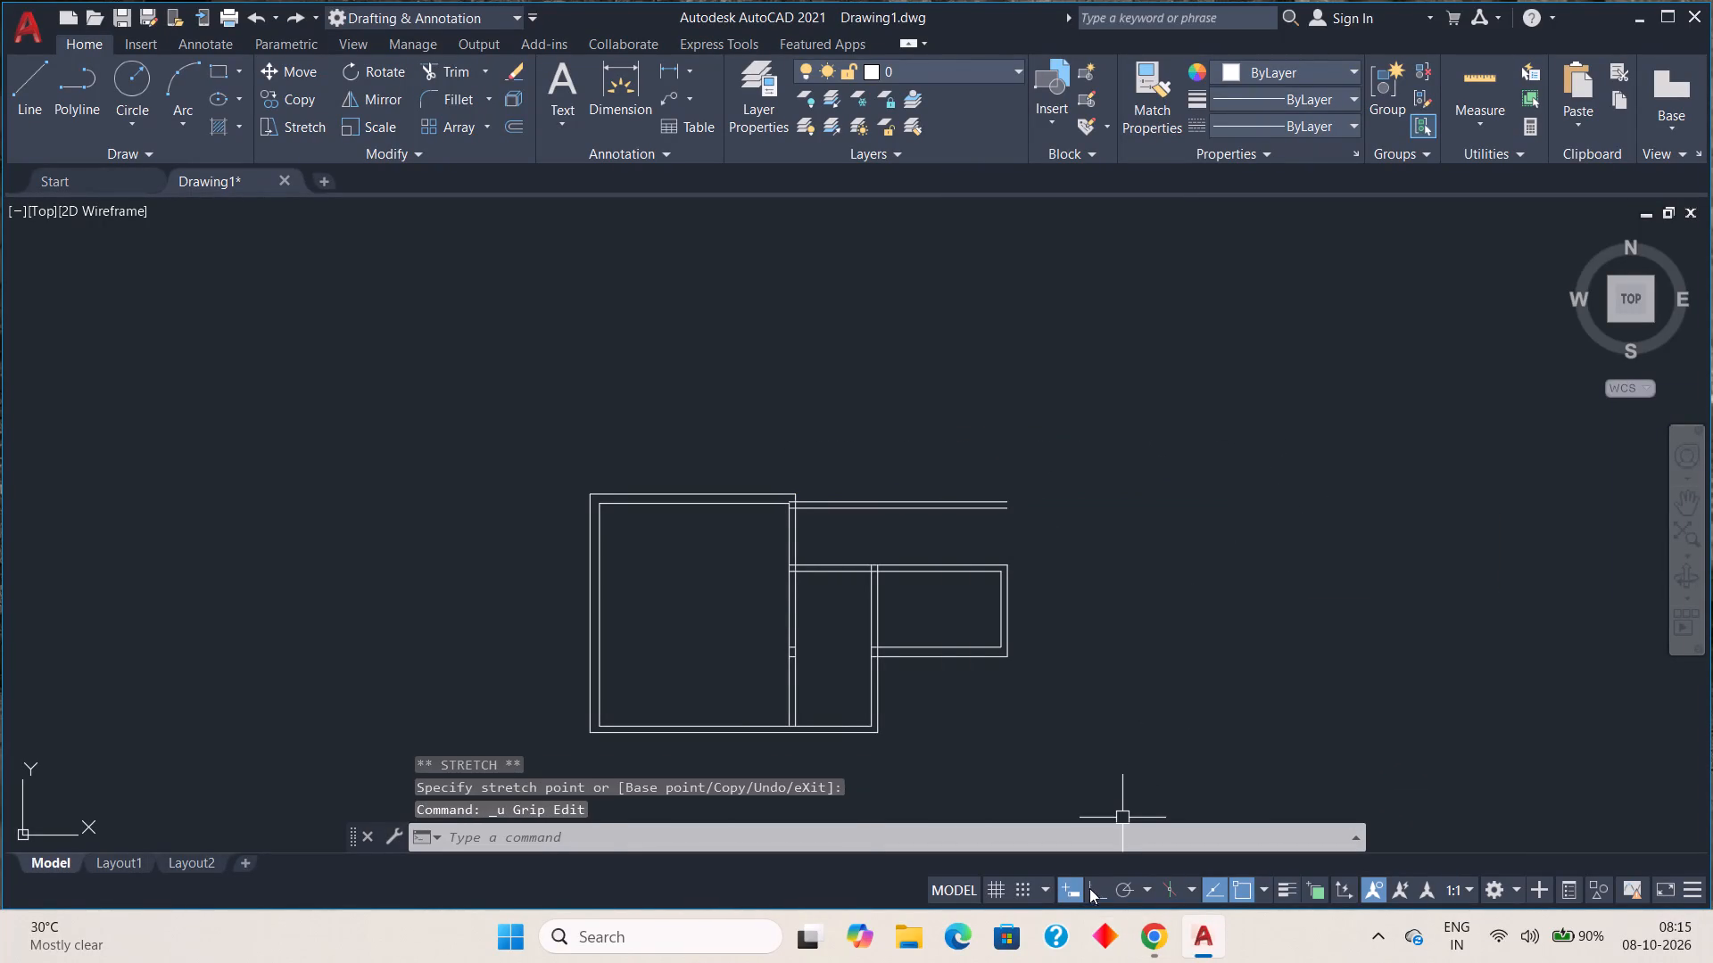
Turn Ortho on and stretch the right ends of both upper wall lines about 14' horizontally to the right.
left_click(1090, 884)
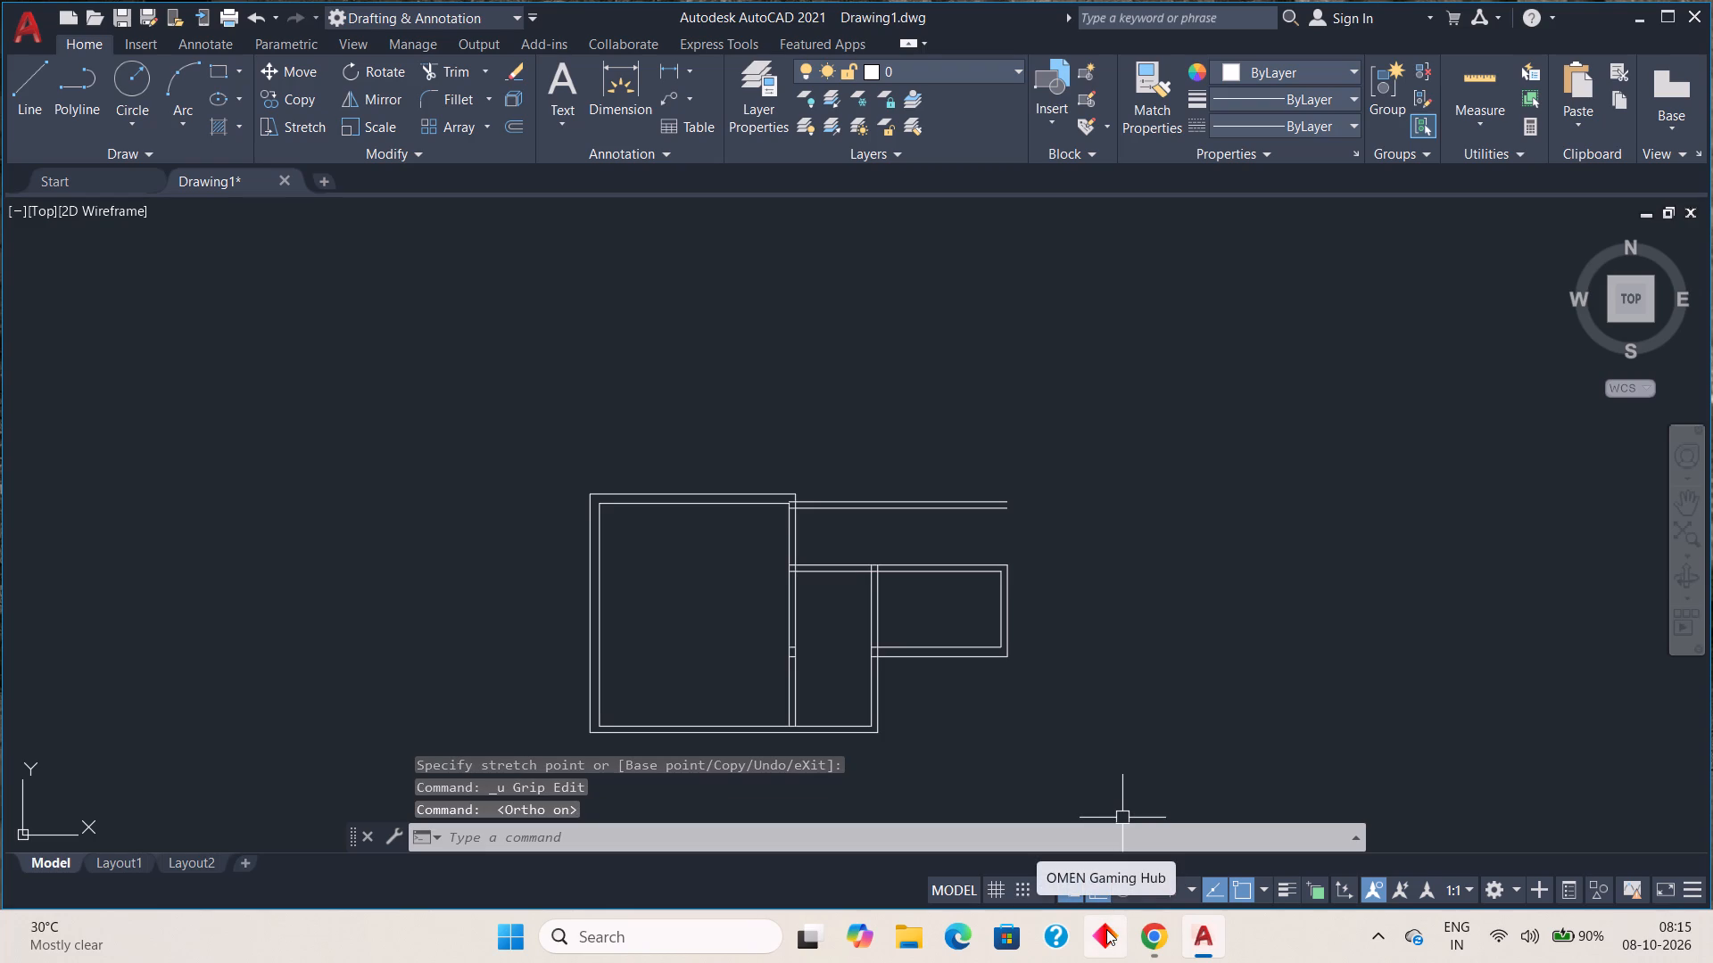
left_click(965, 501)
left_click(1008, 501)
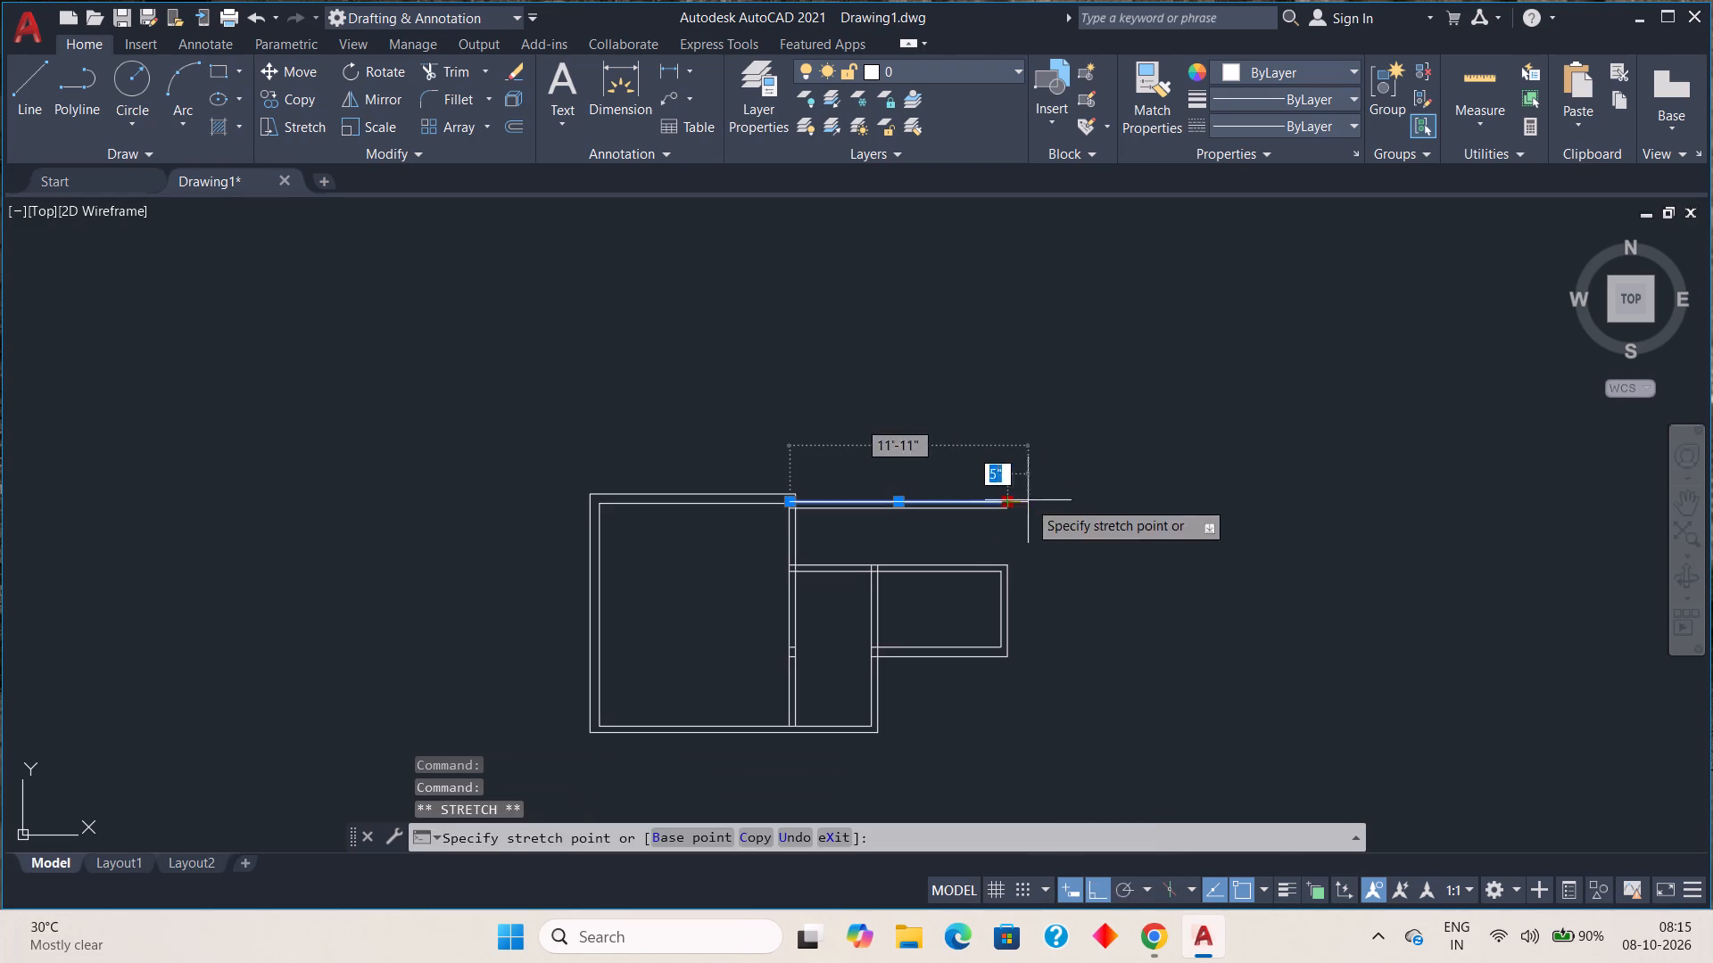
left_click(1274, 495)
key("Escape")
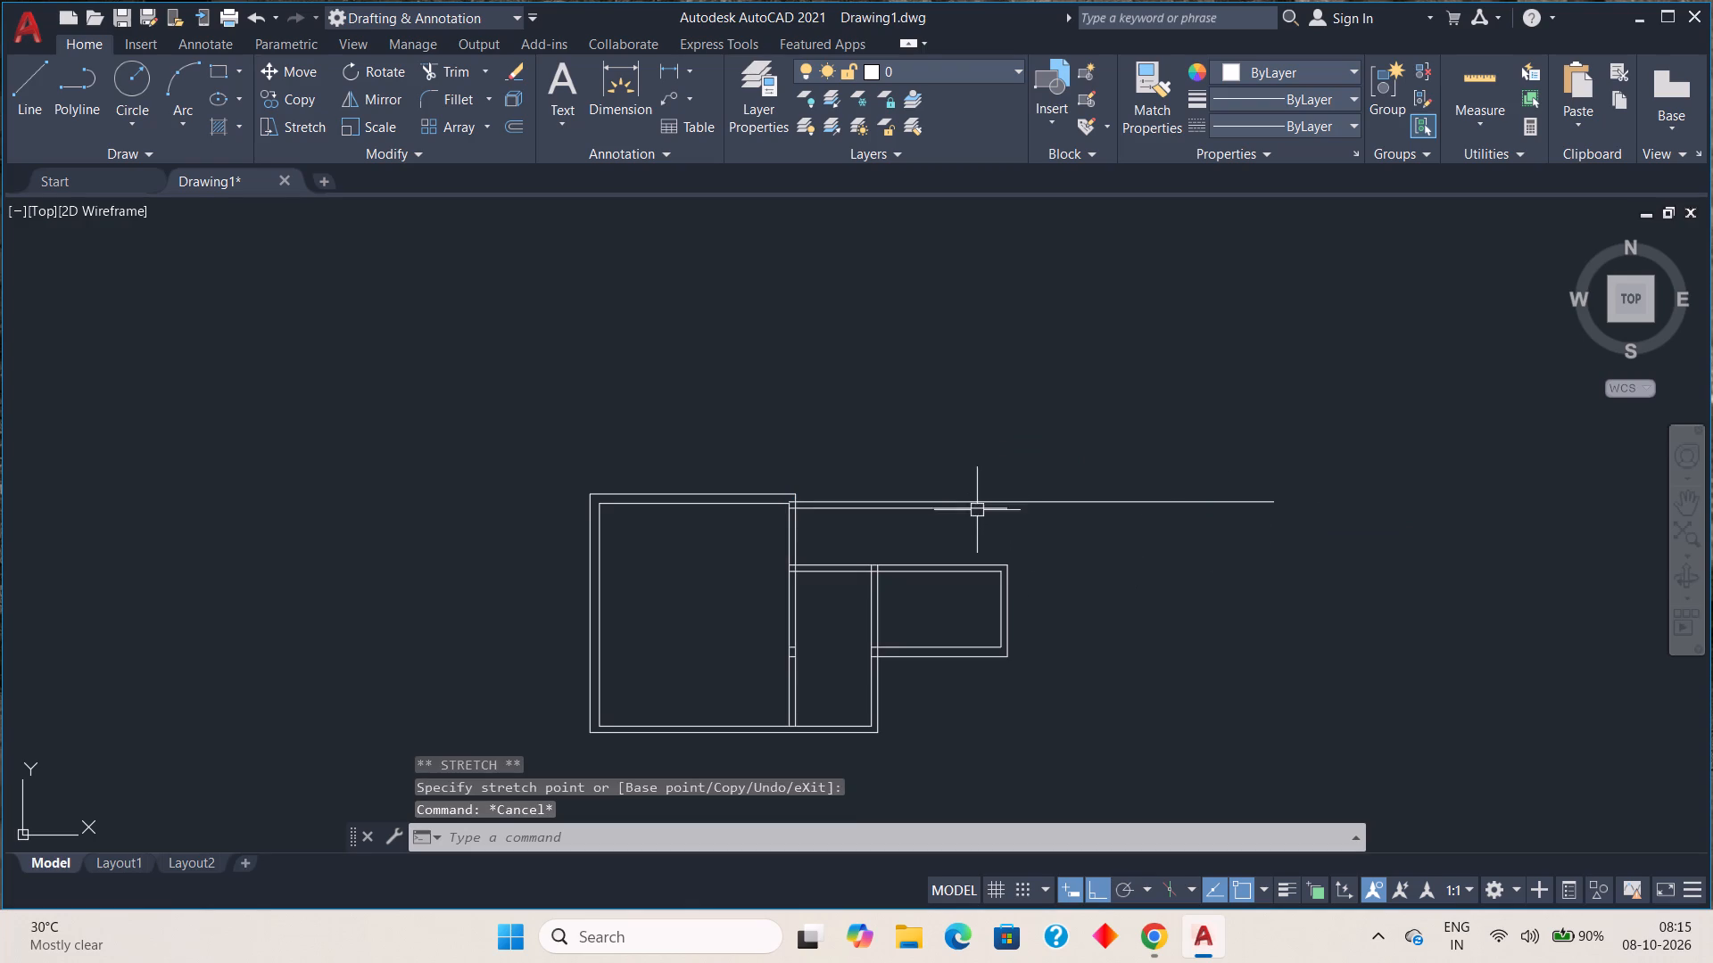
left_click(976, 511)
left_click(1002, 510)
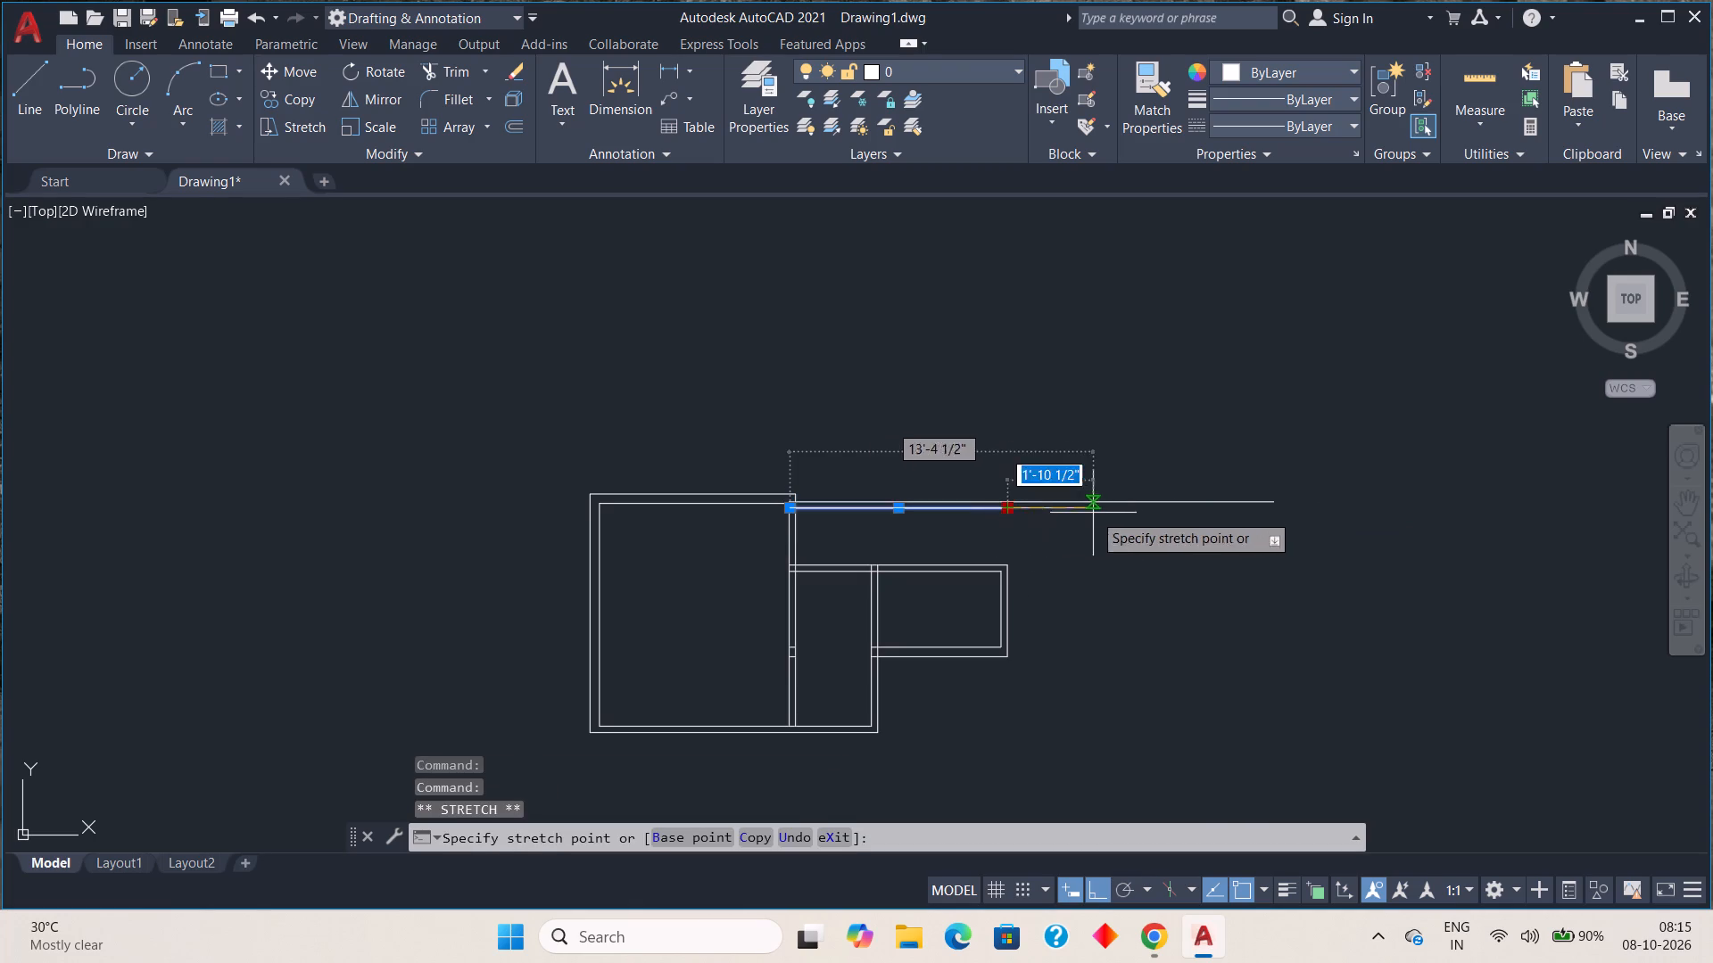
left_click(1273, 514)
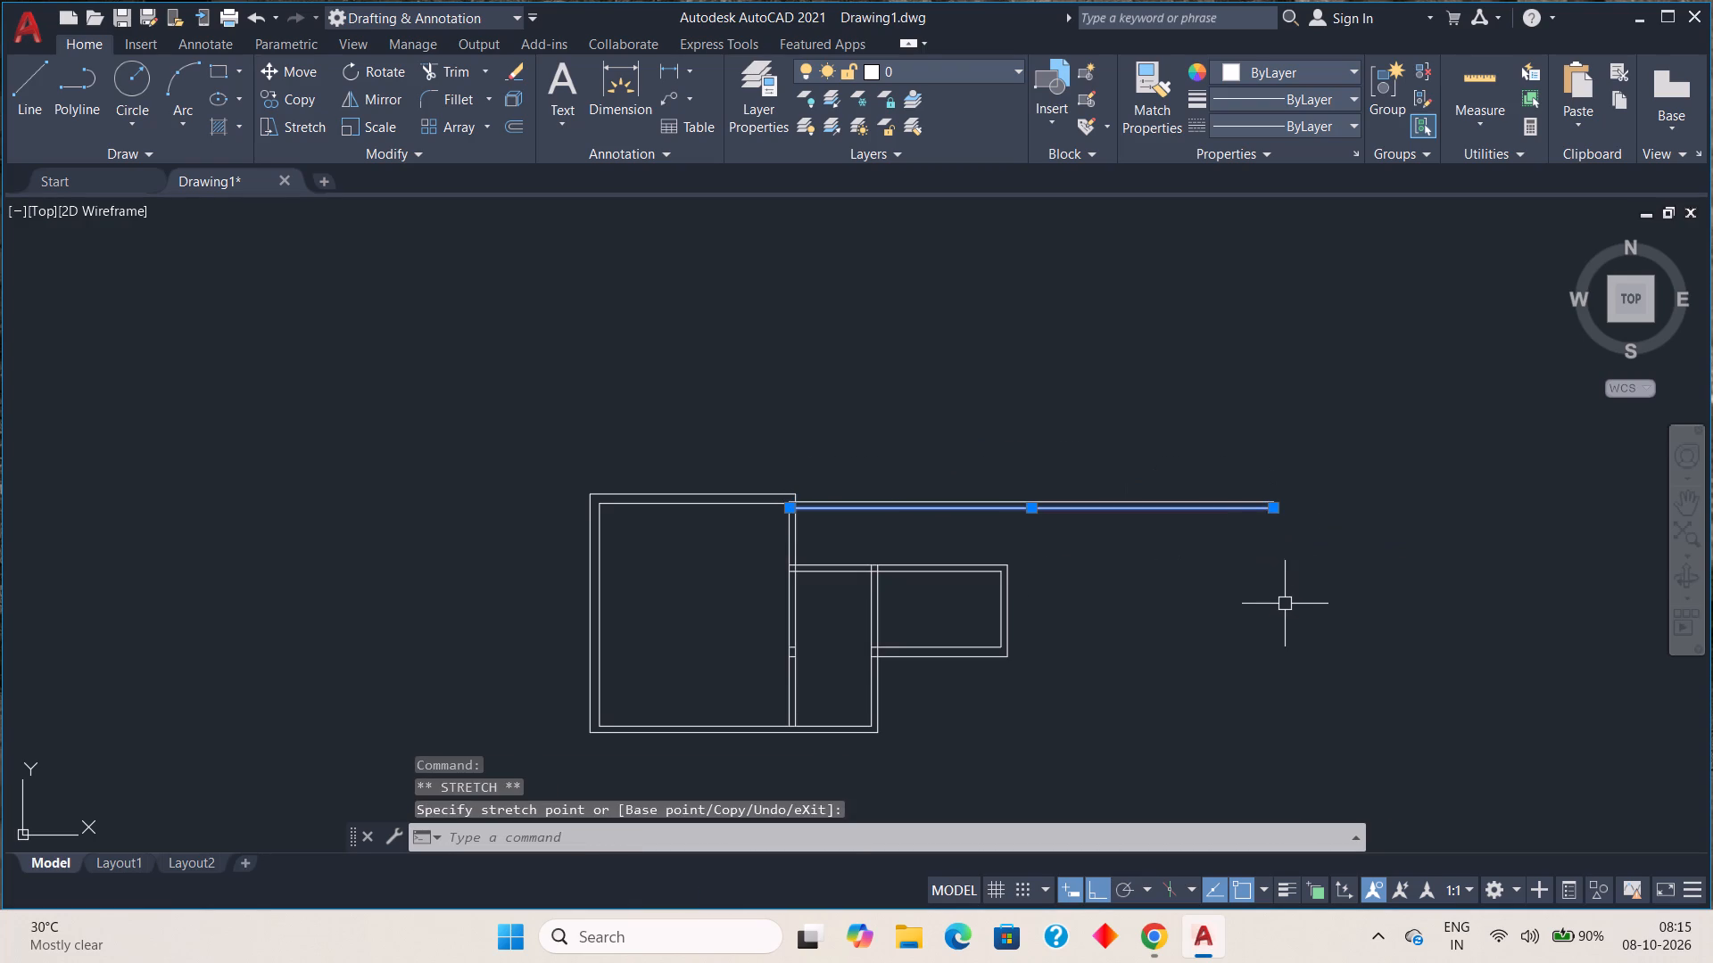
key("Escape")
Offset the lower line of the extended upper wall 9' downward.
key("o")
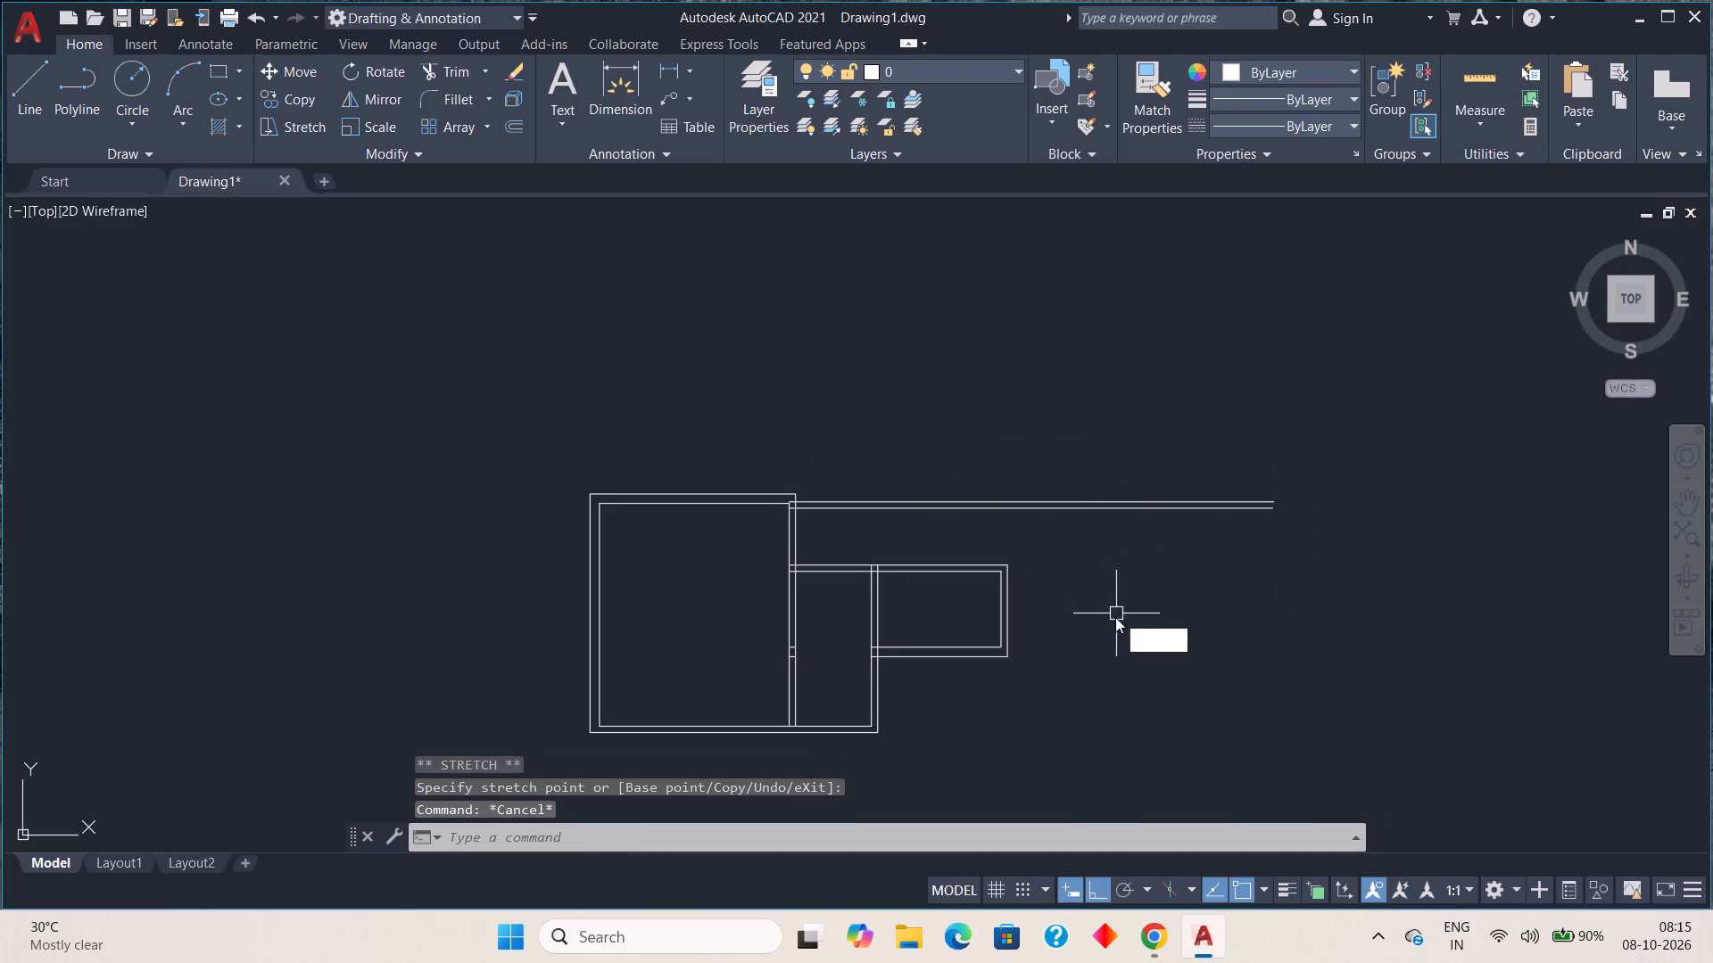
key("Return")
key("9")
key("apostrophe")
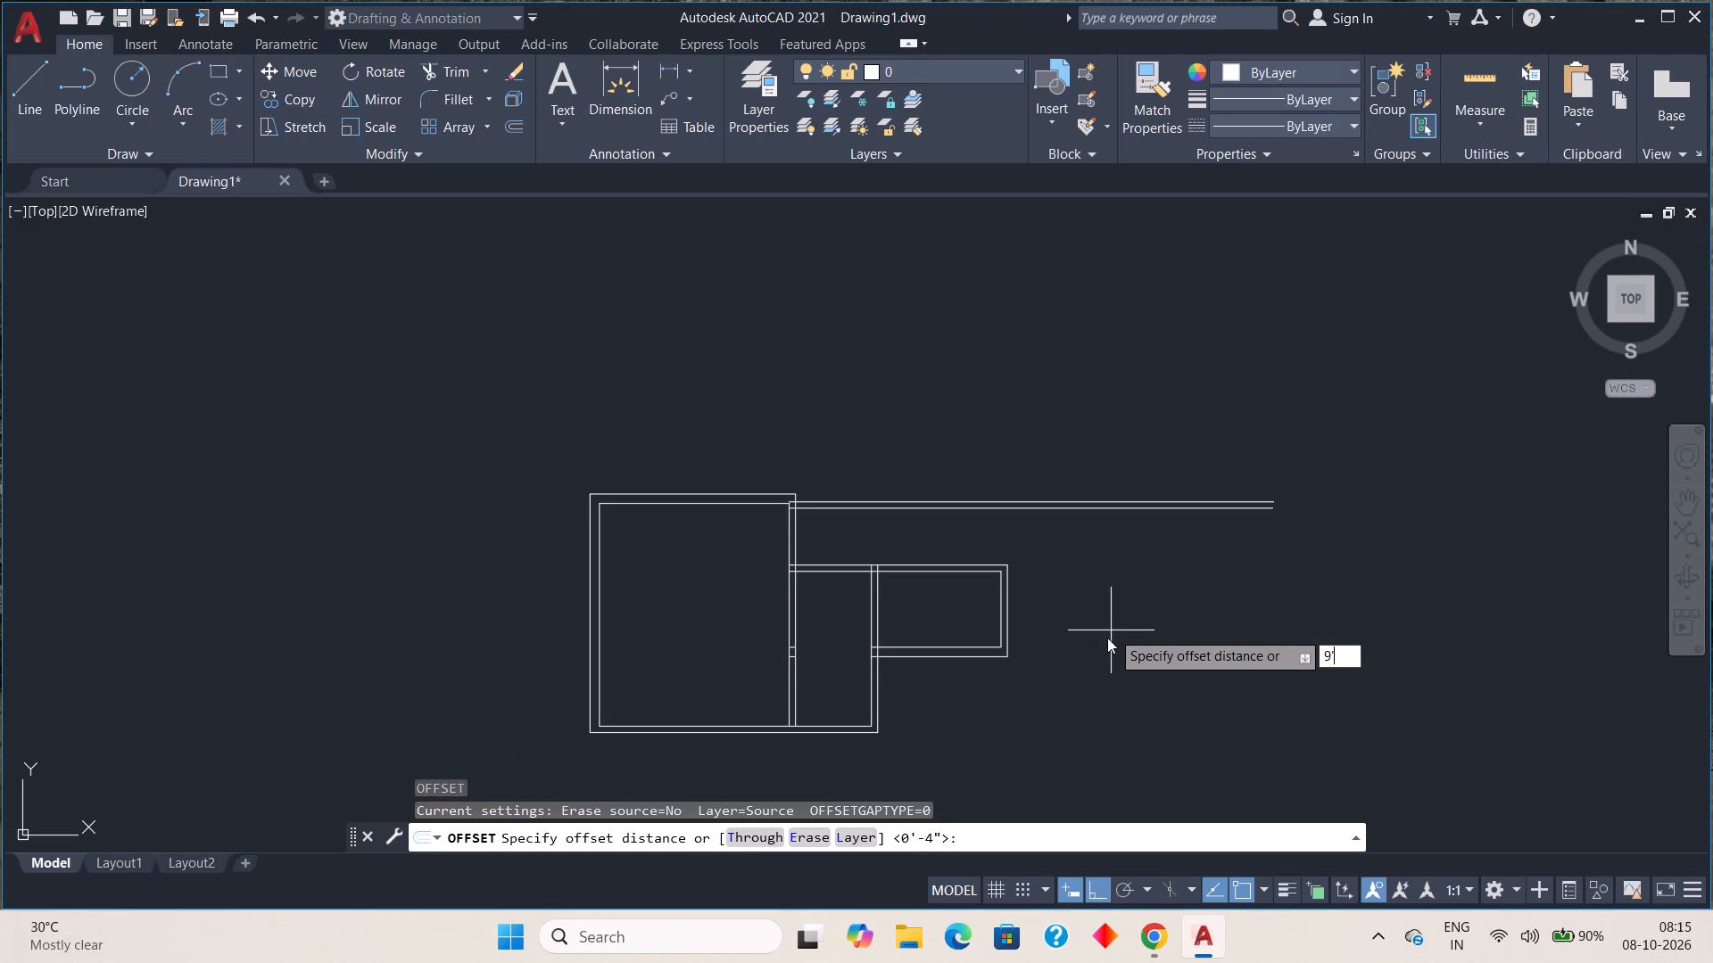
key("Return")
left_click(1116, 511)
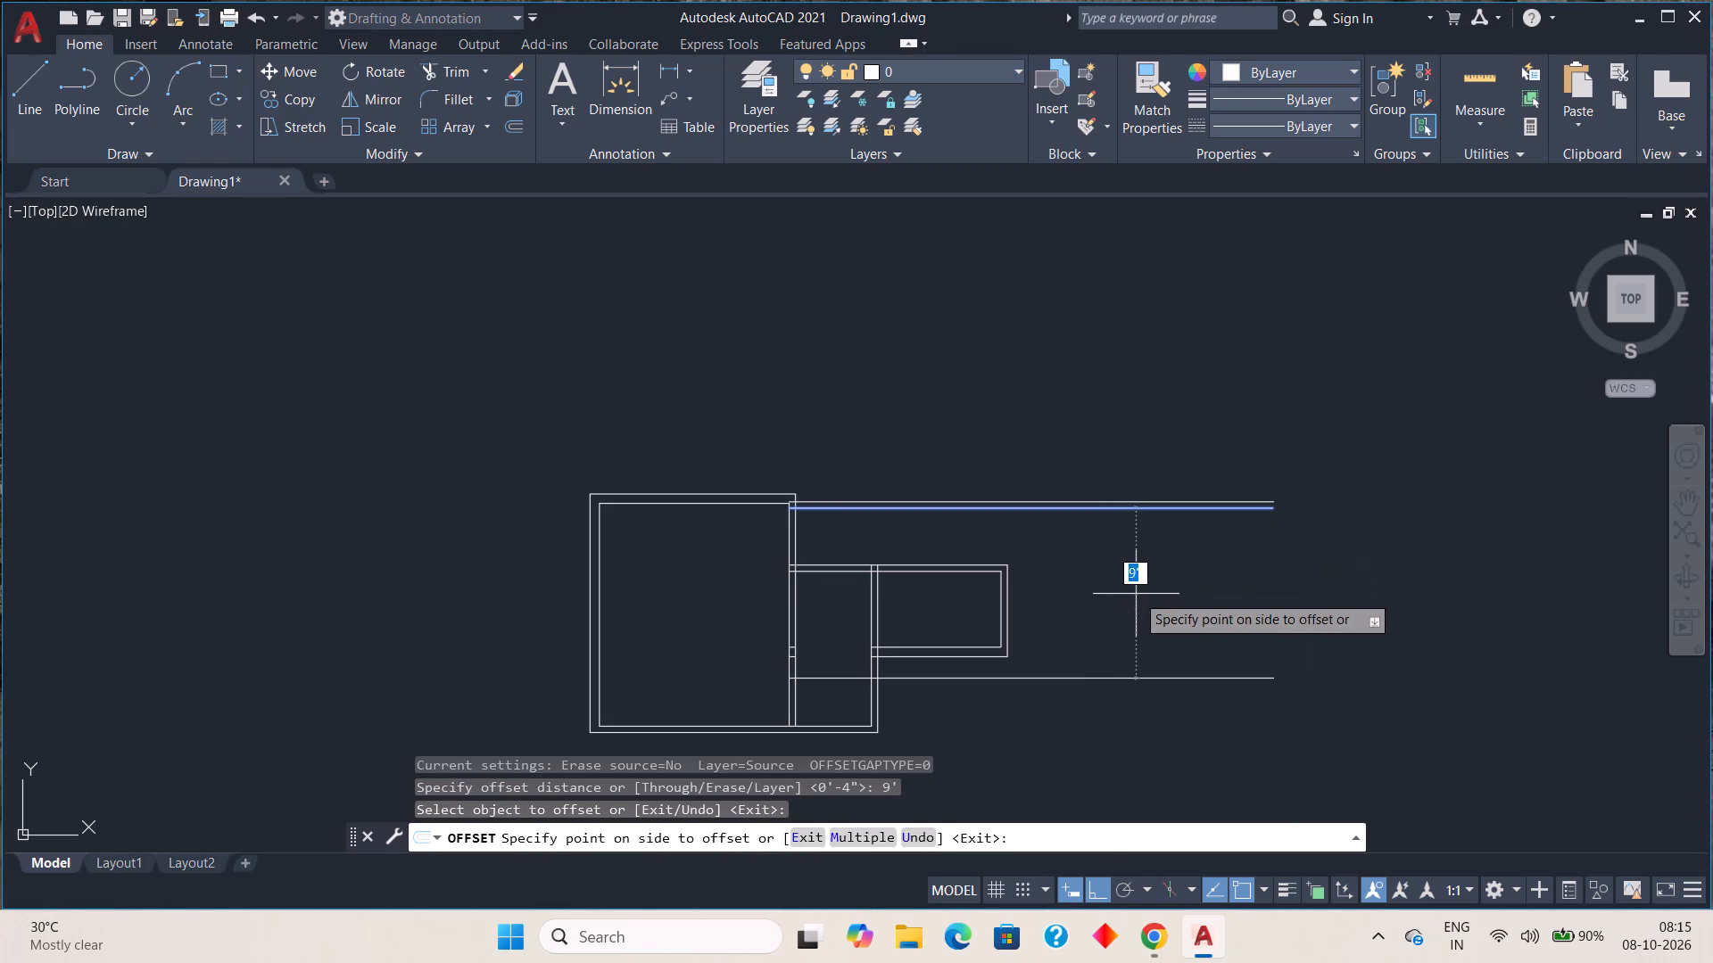
left_click(1136, 594)
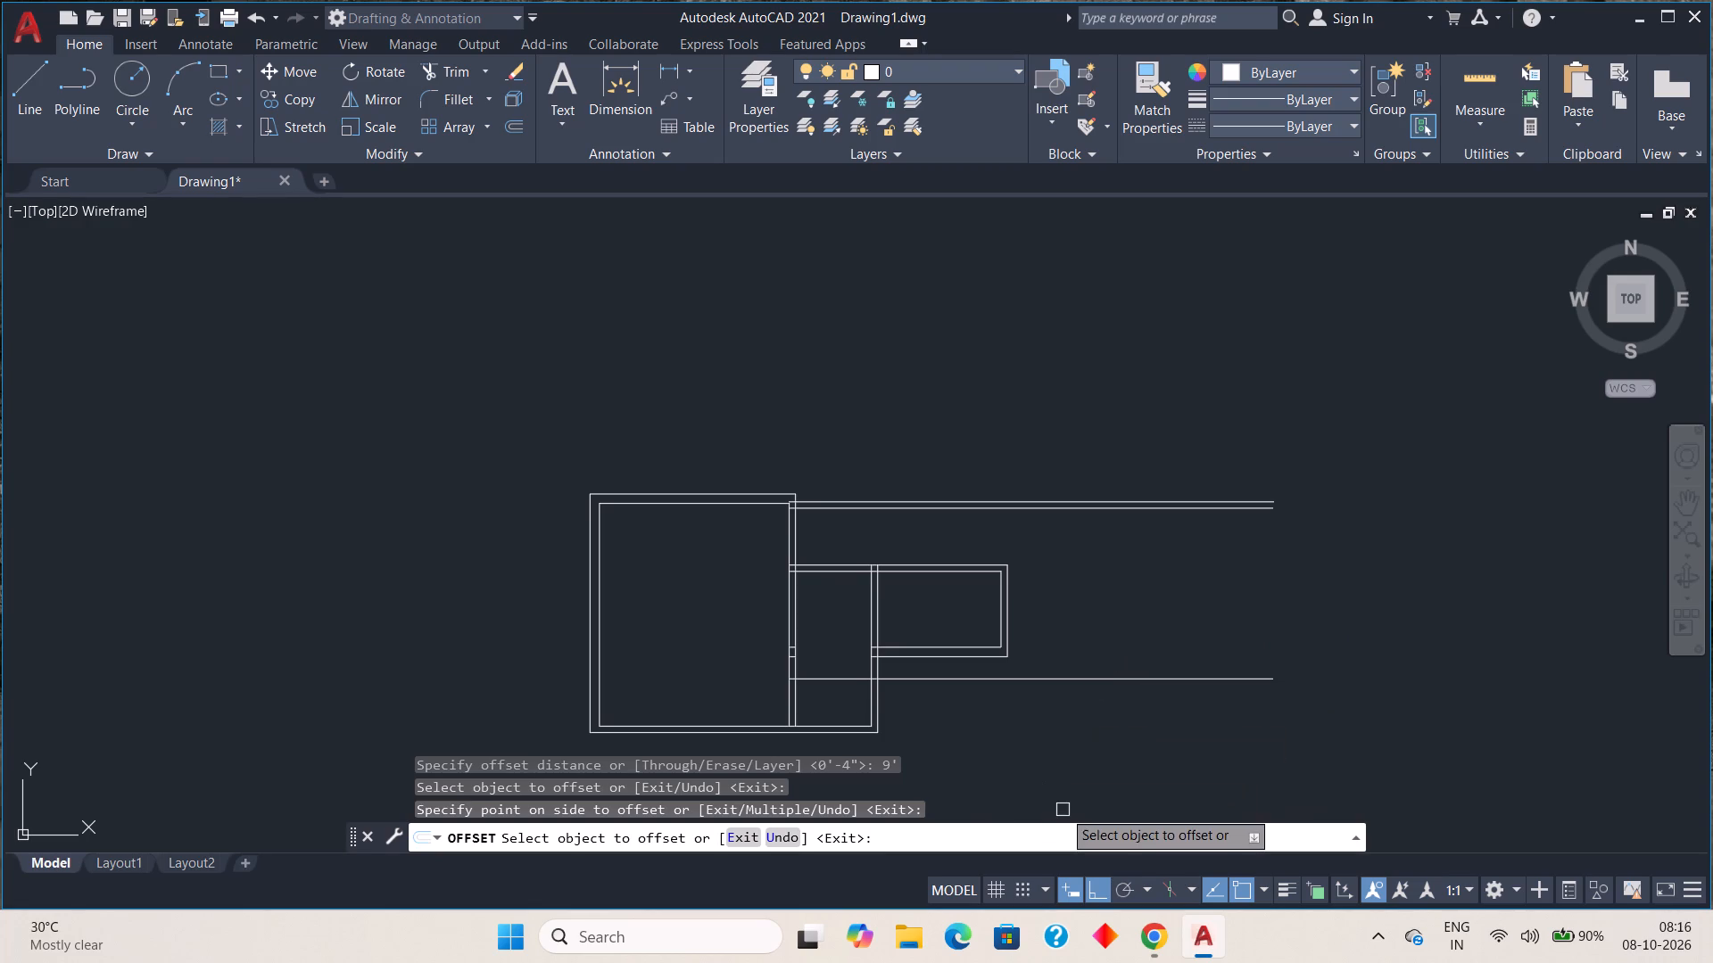
Offset the outer right wall line of the 6'6" space 11' to the right.
left_click(1010, 607)
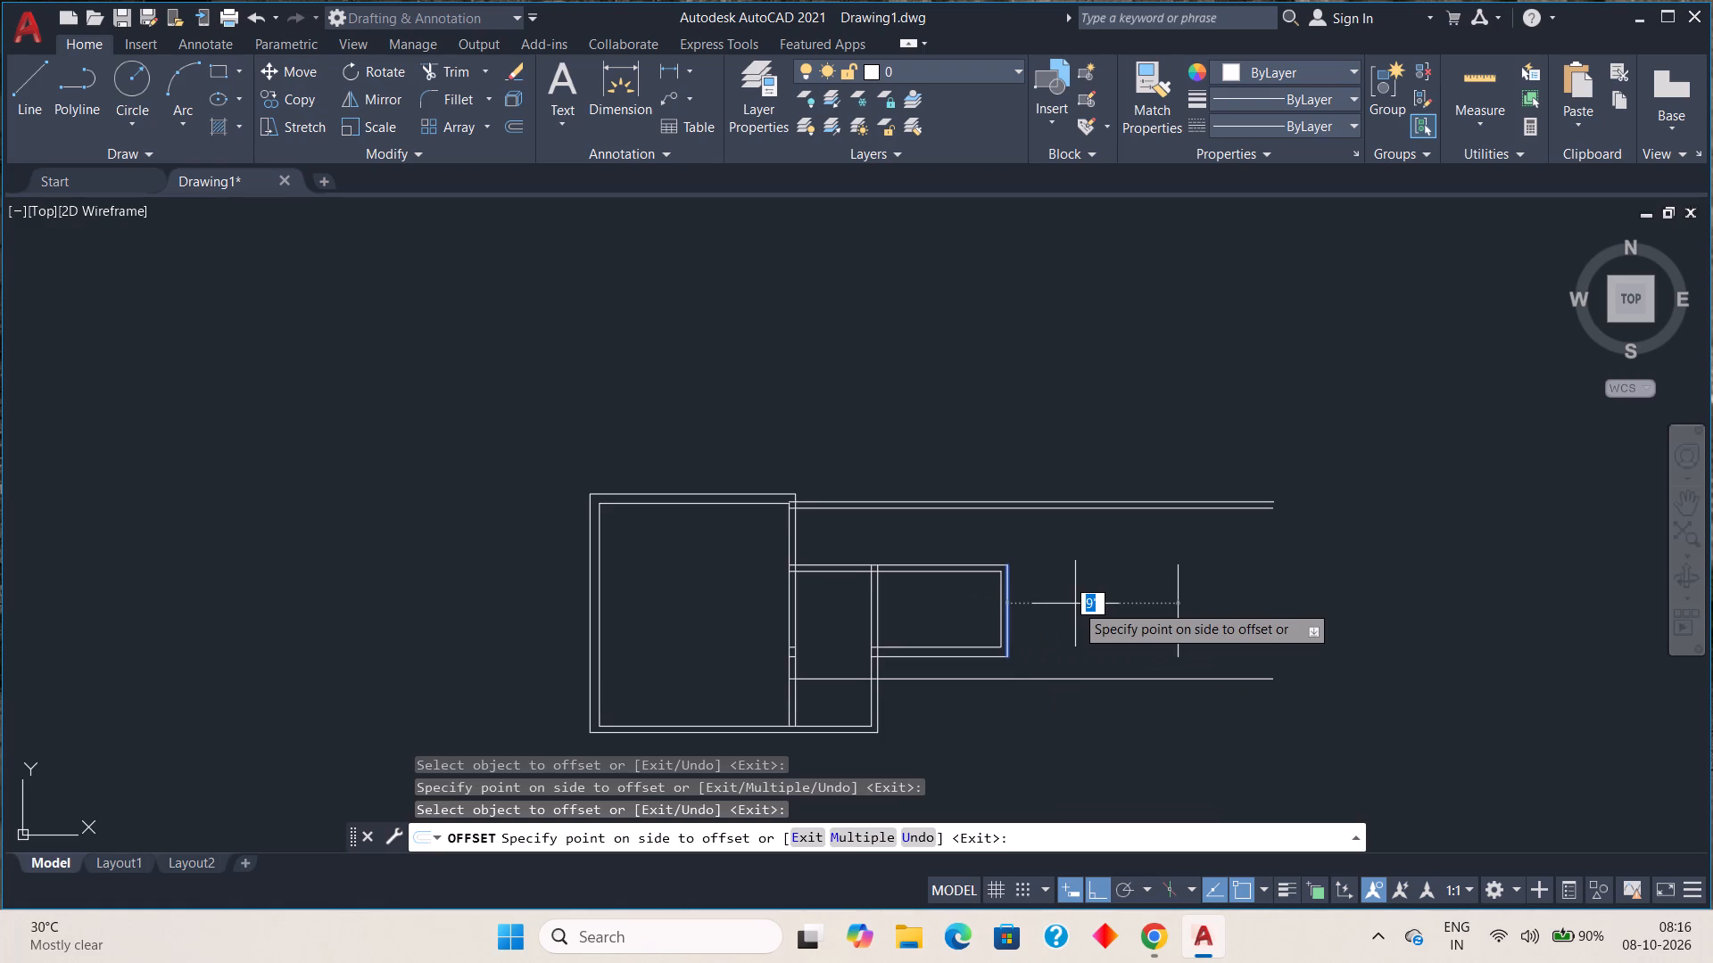
type("11")
key("apostrophe")
key("Return")
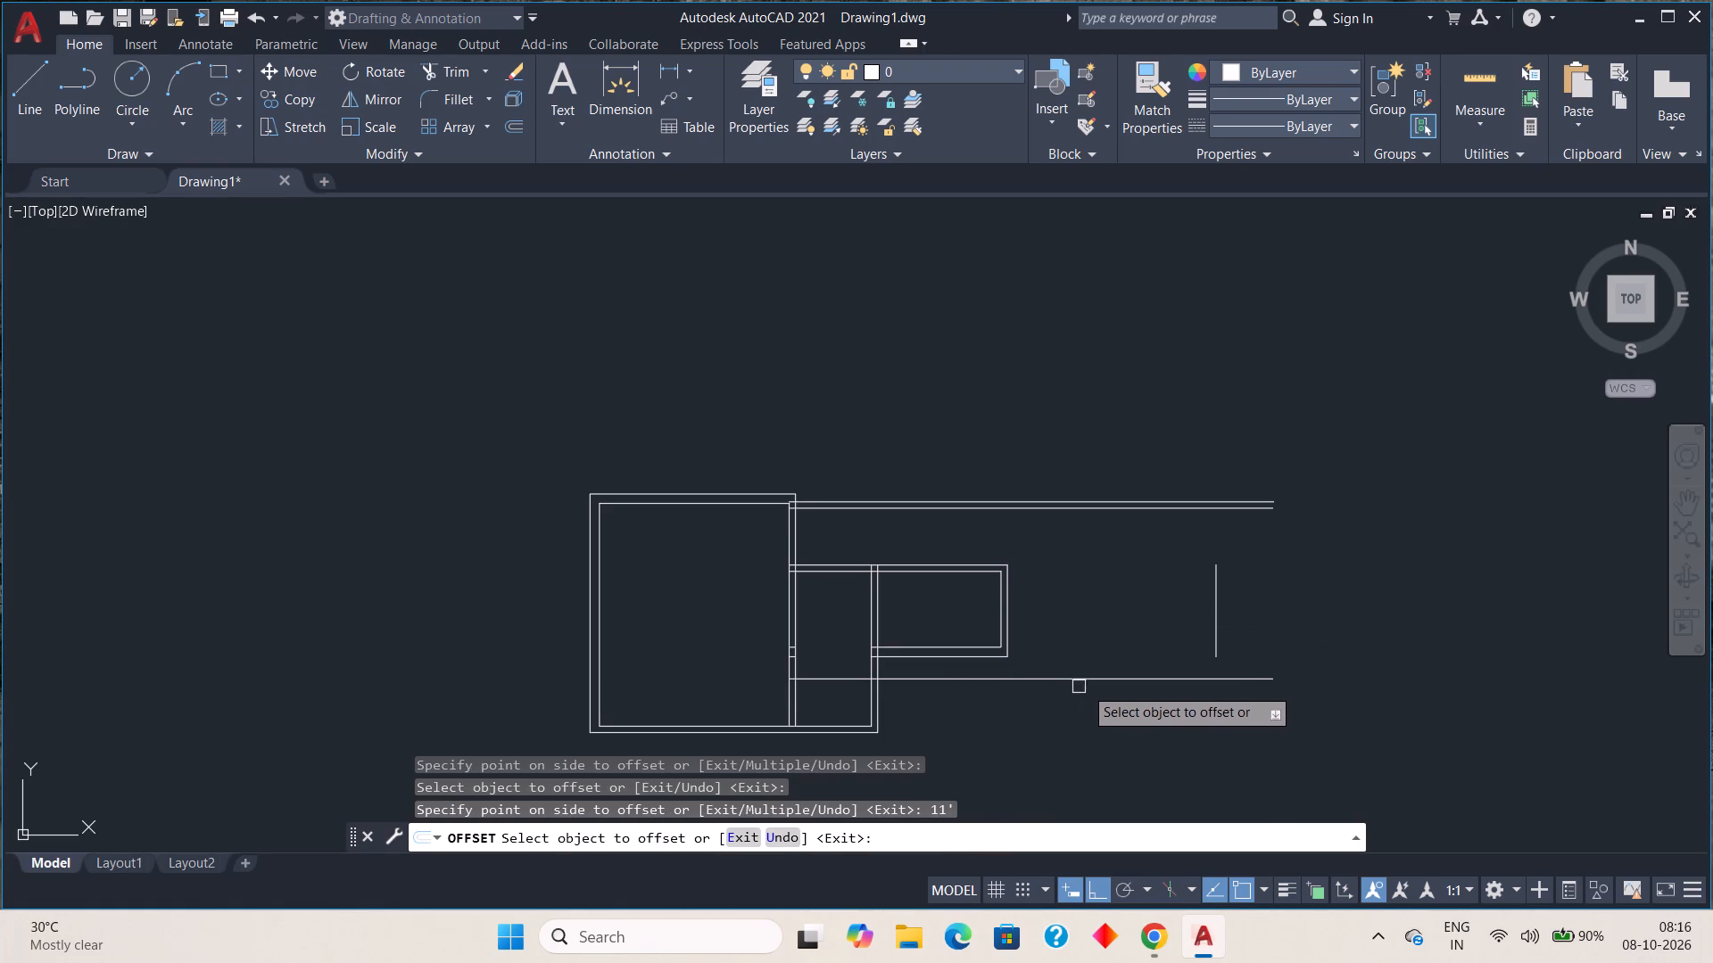
Give the new walls 6" thickness by offsetting the new vertical line to the right and the new lower horizontal line downward.
left_click(1217, 625)
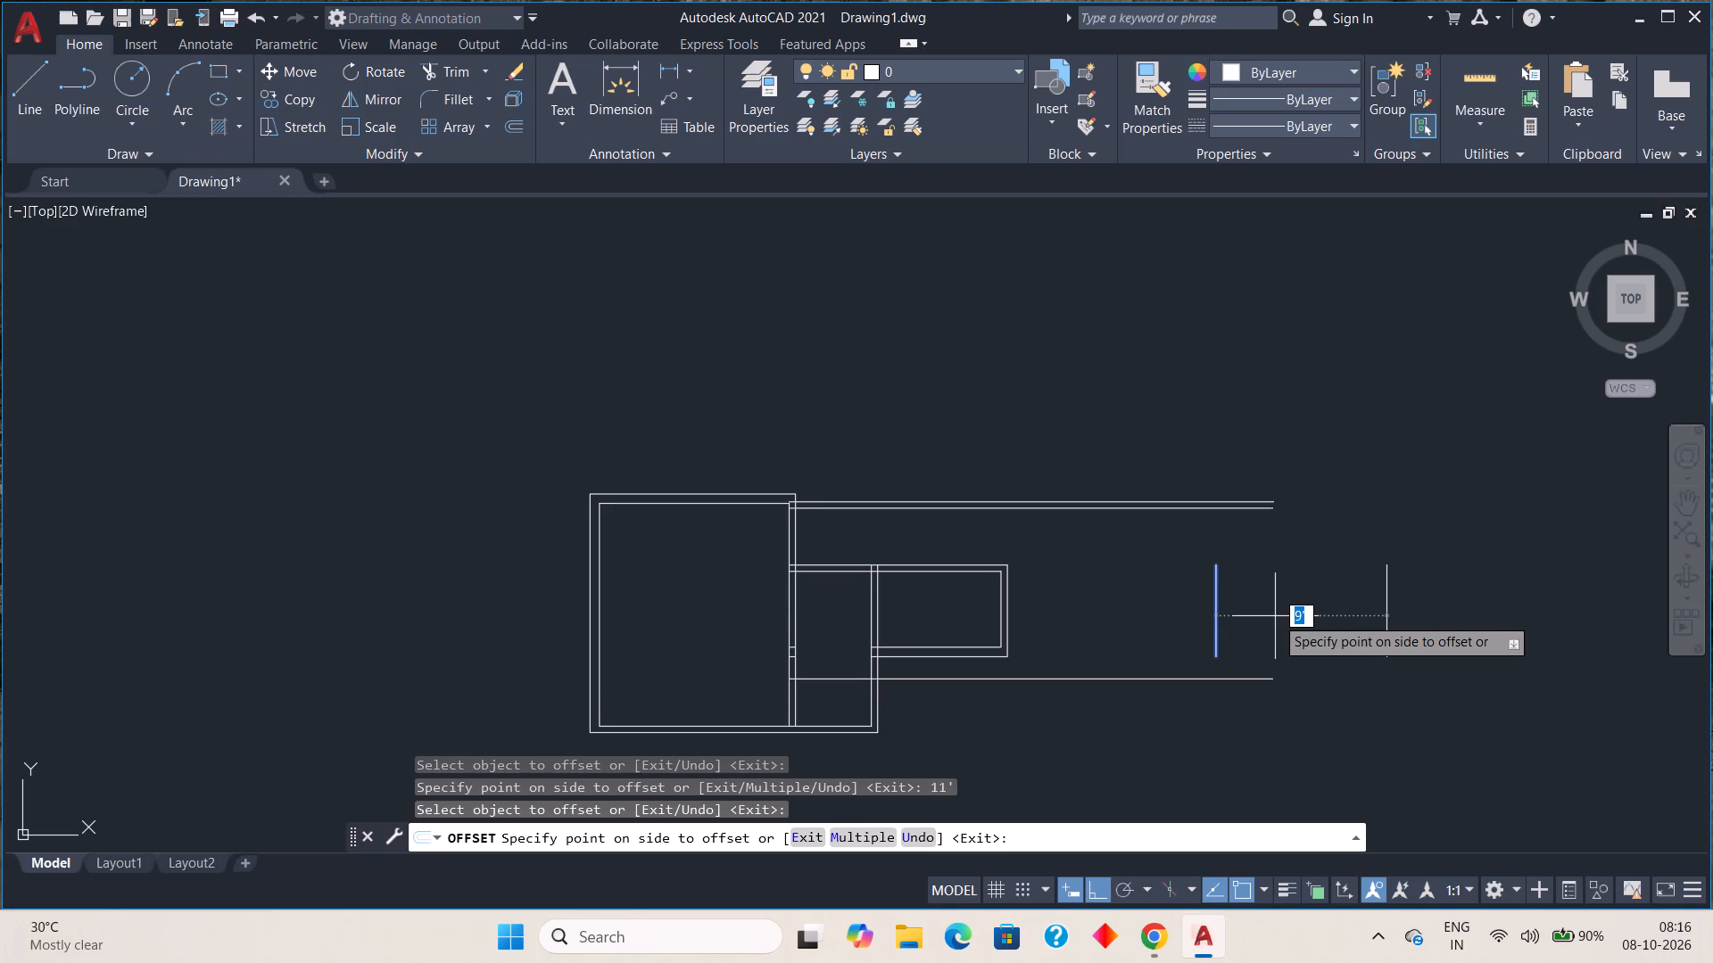
key("6")
key("shift+quotedbl")
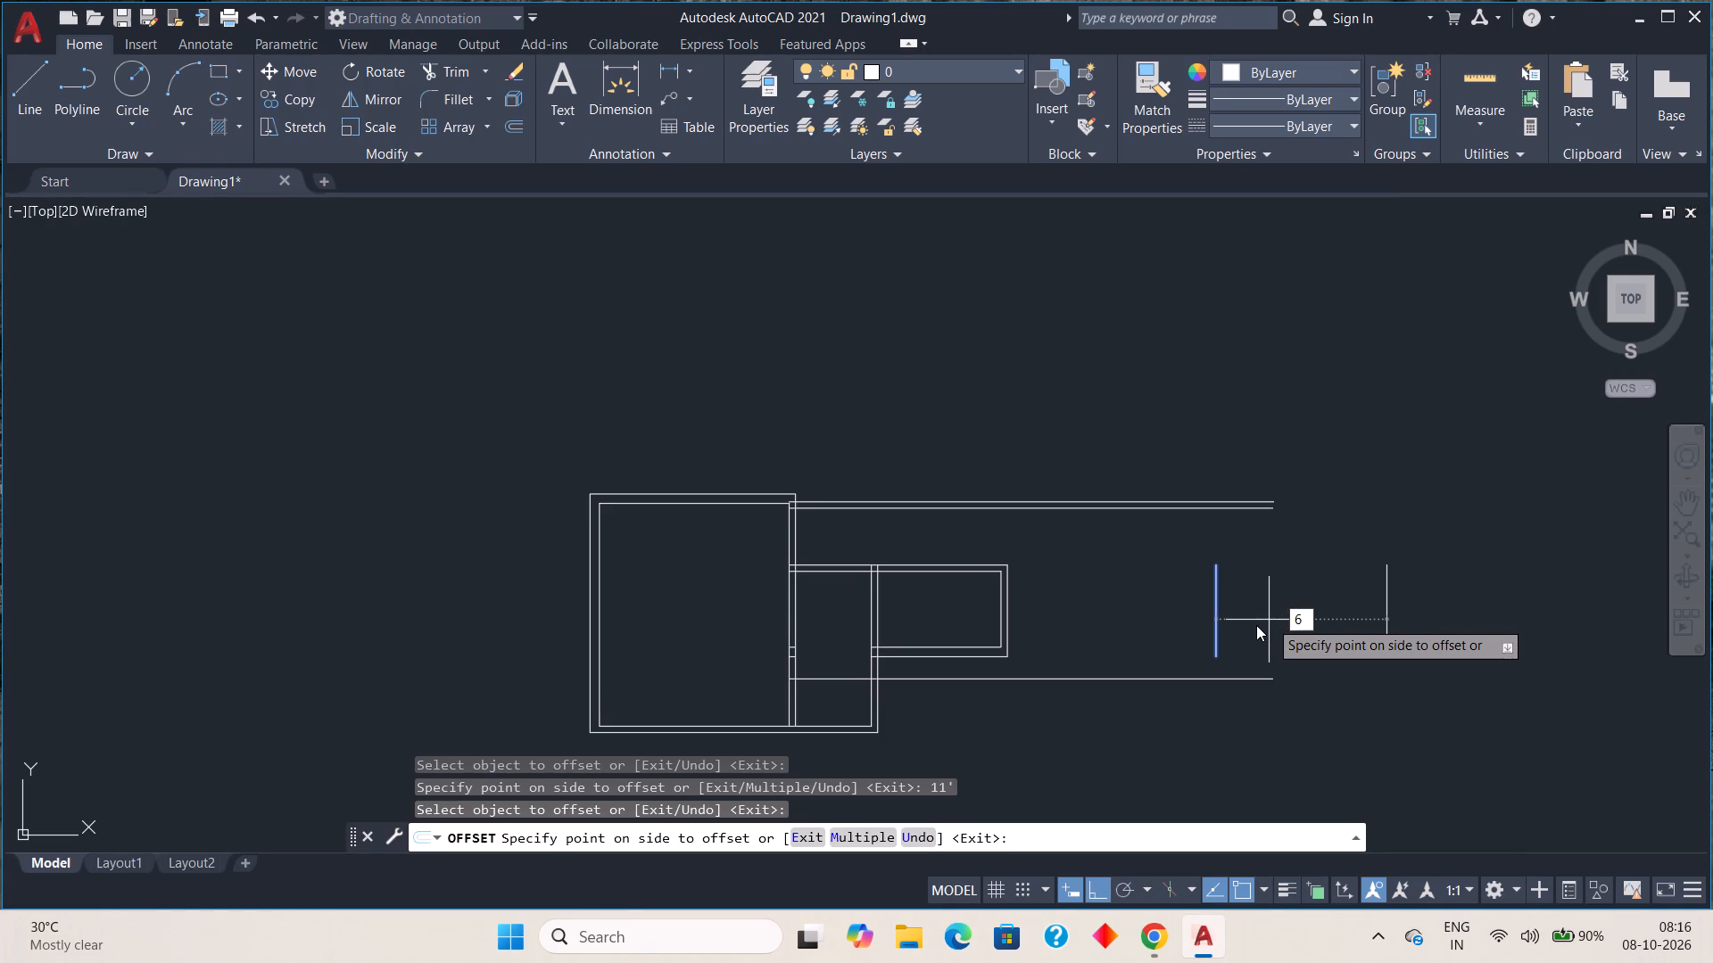
key("Return")
left_click(1179, 679)
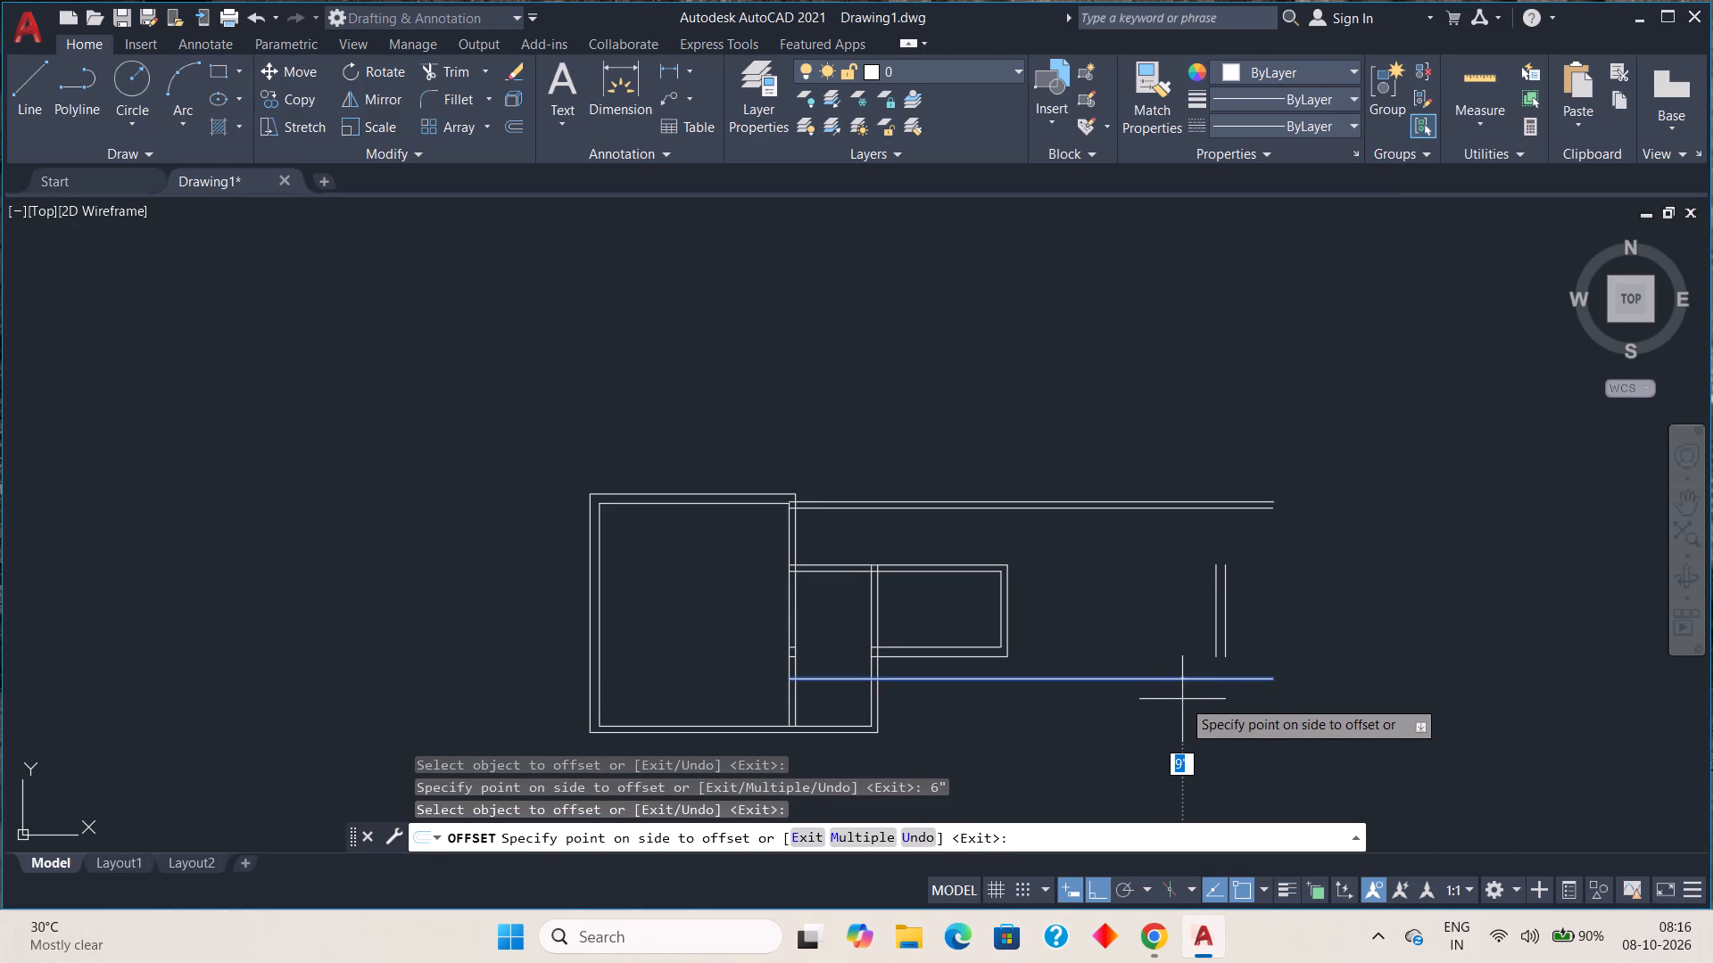
key("6")
key("shift+quotedbl")
key("Return")
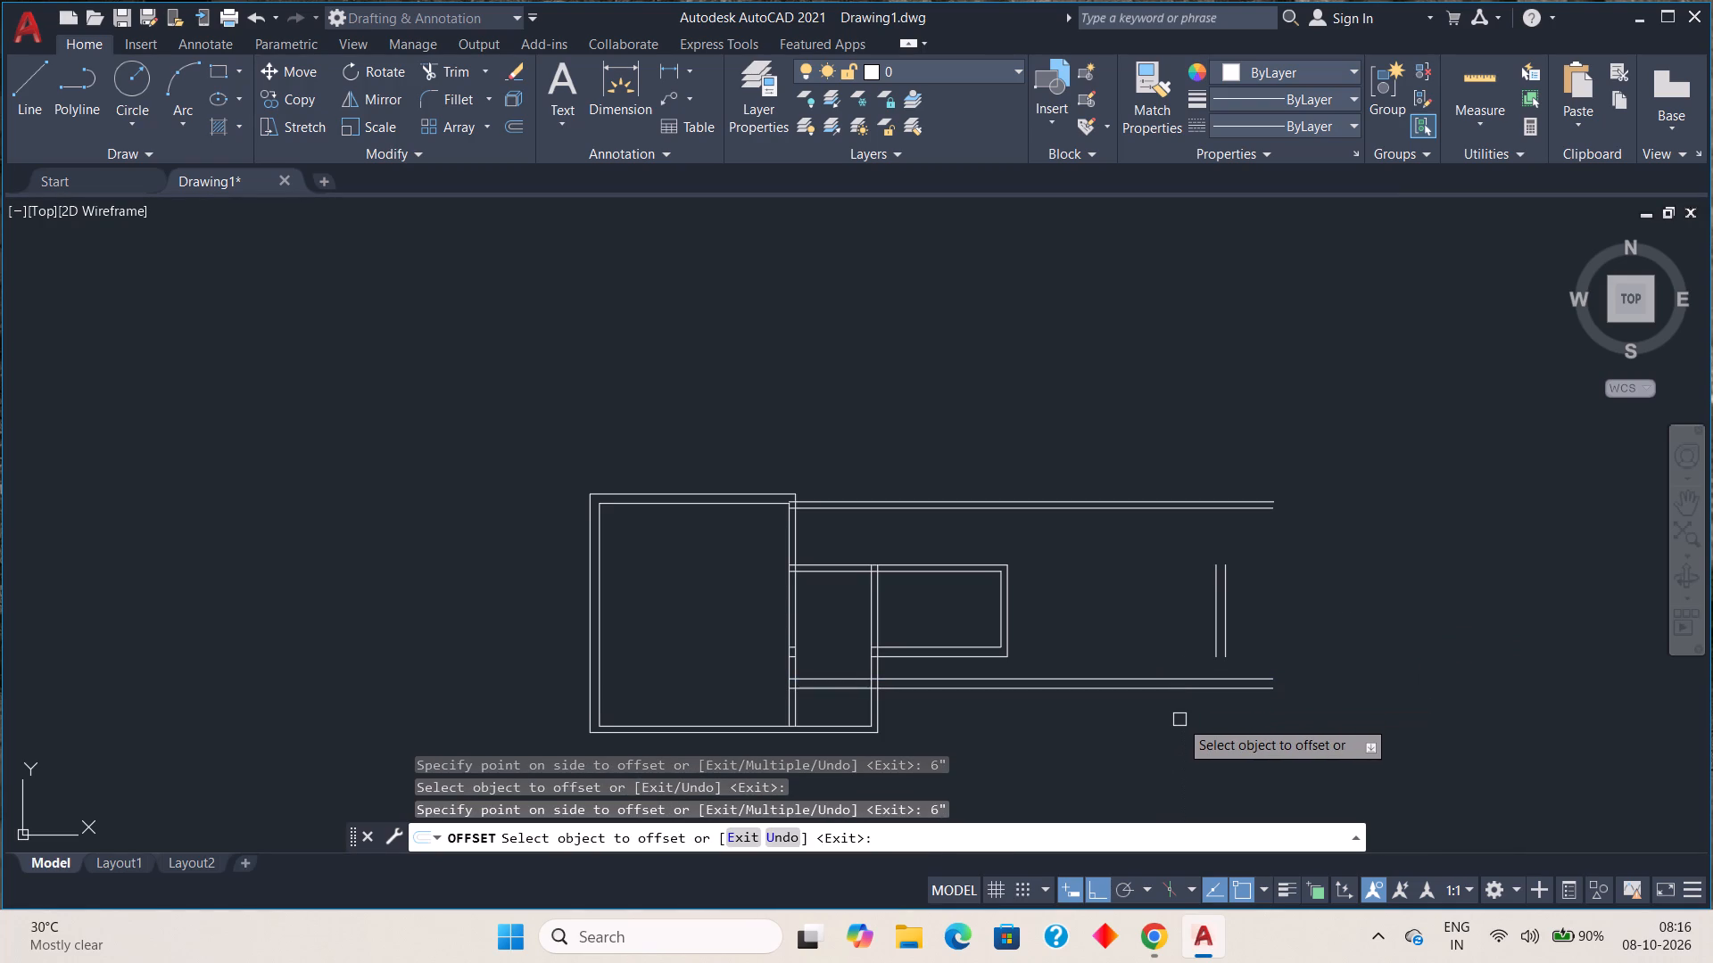
key("Escape")
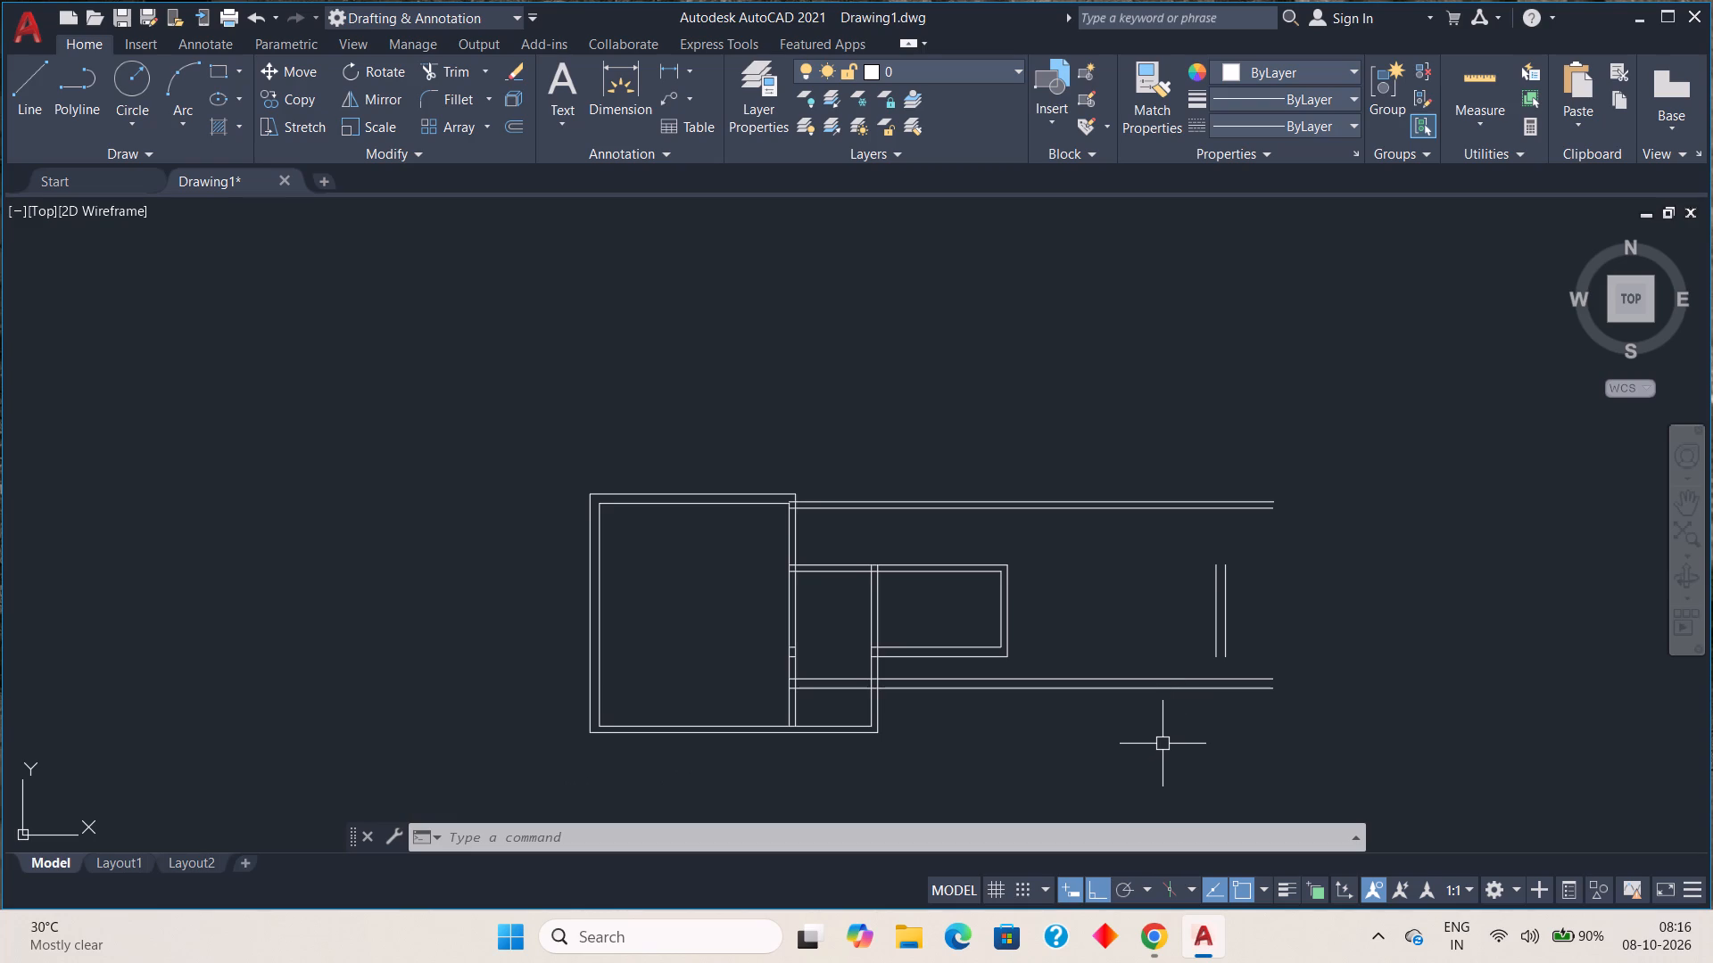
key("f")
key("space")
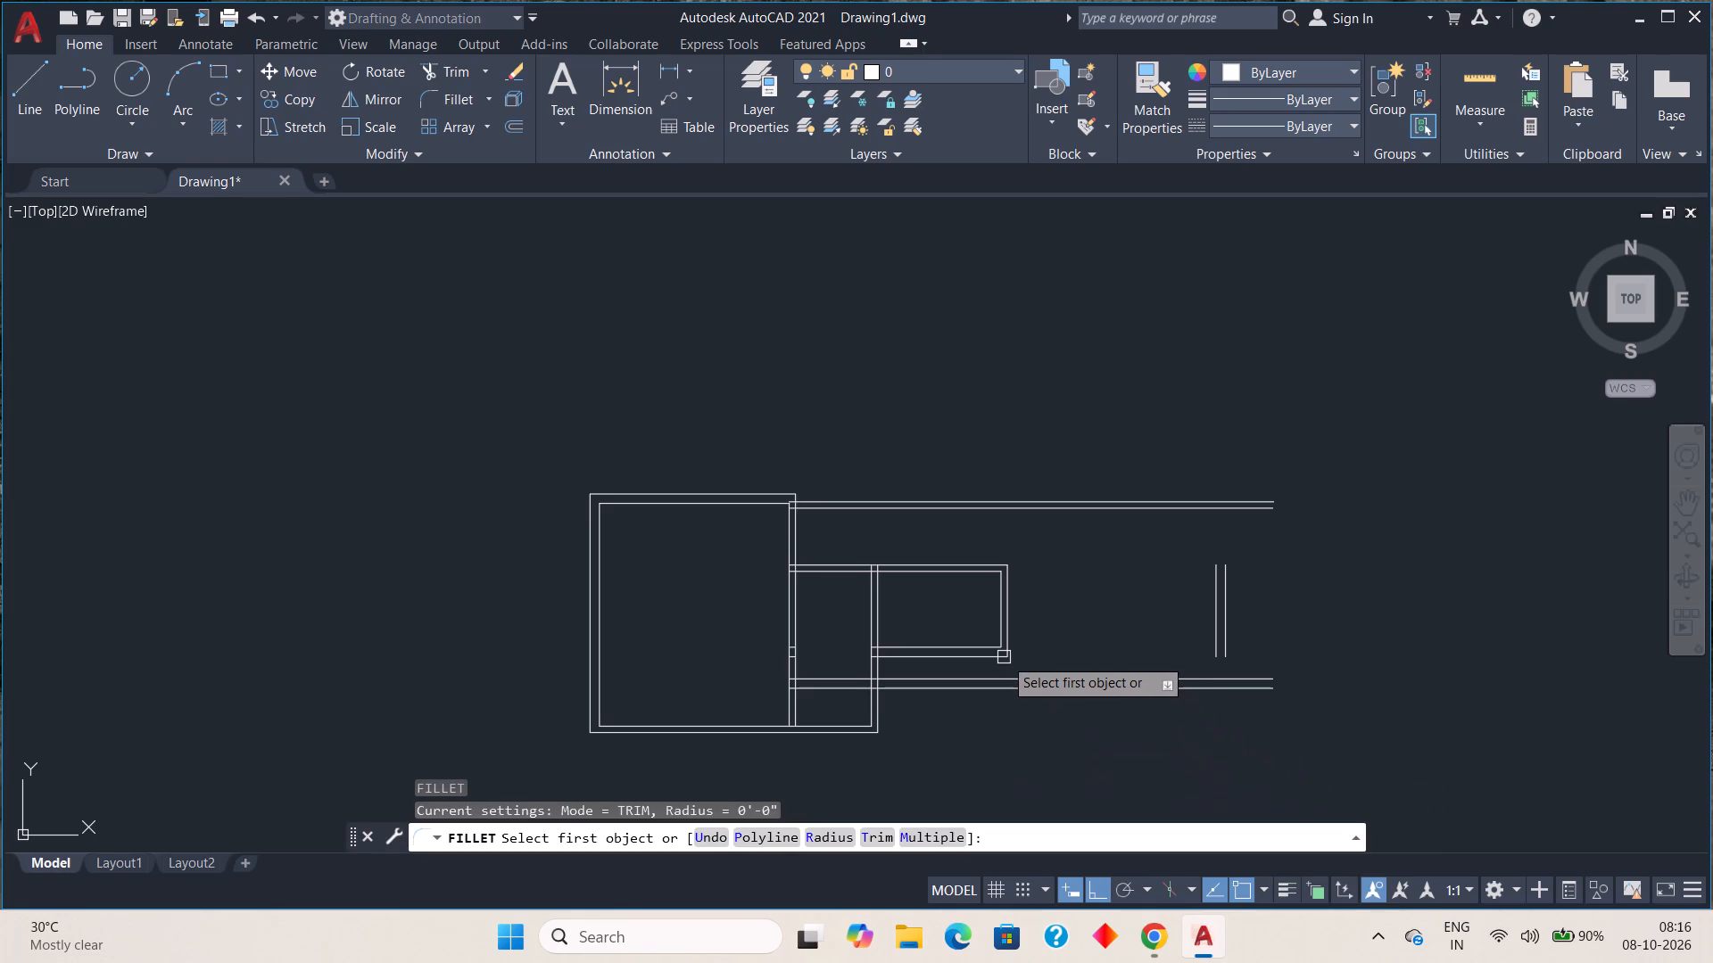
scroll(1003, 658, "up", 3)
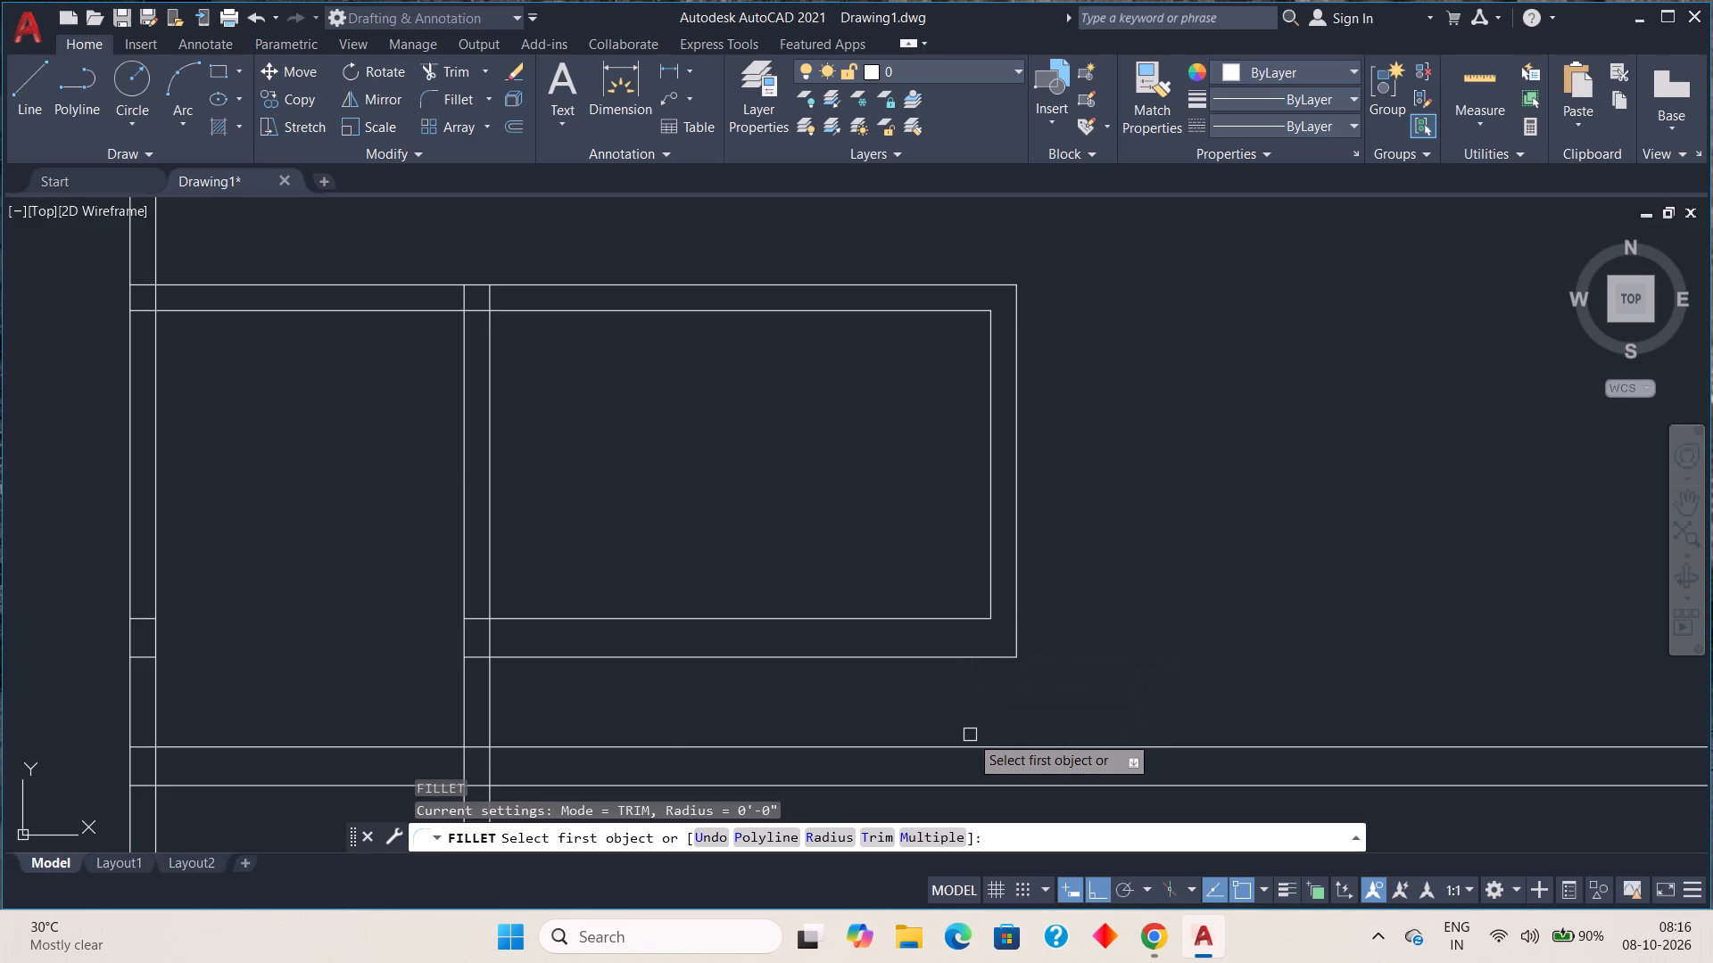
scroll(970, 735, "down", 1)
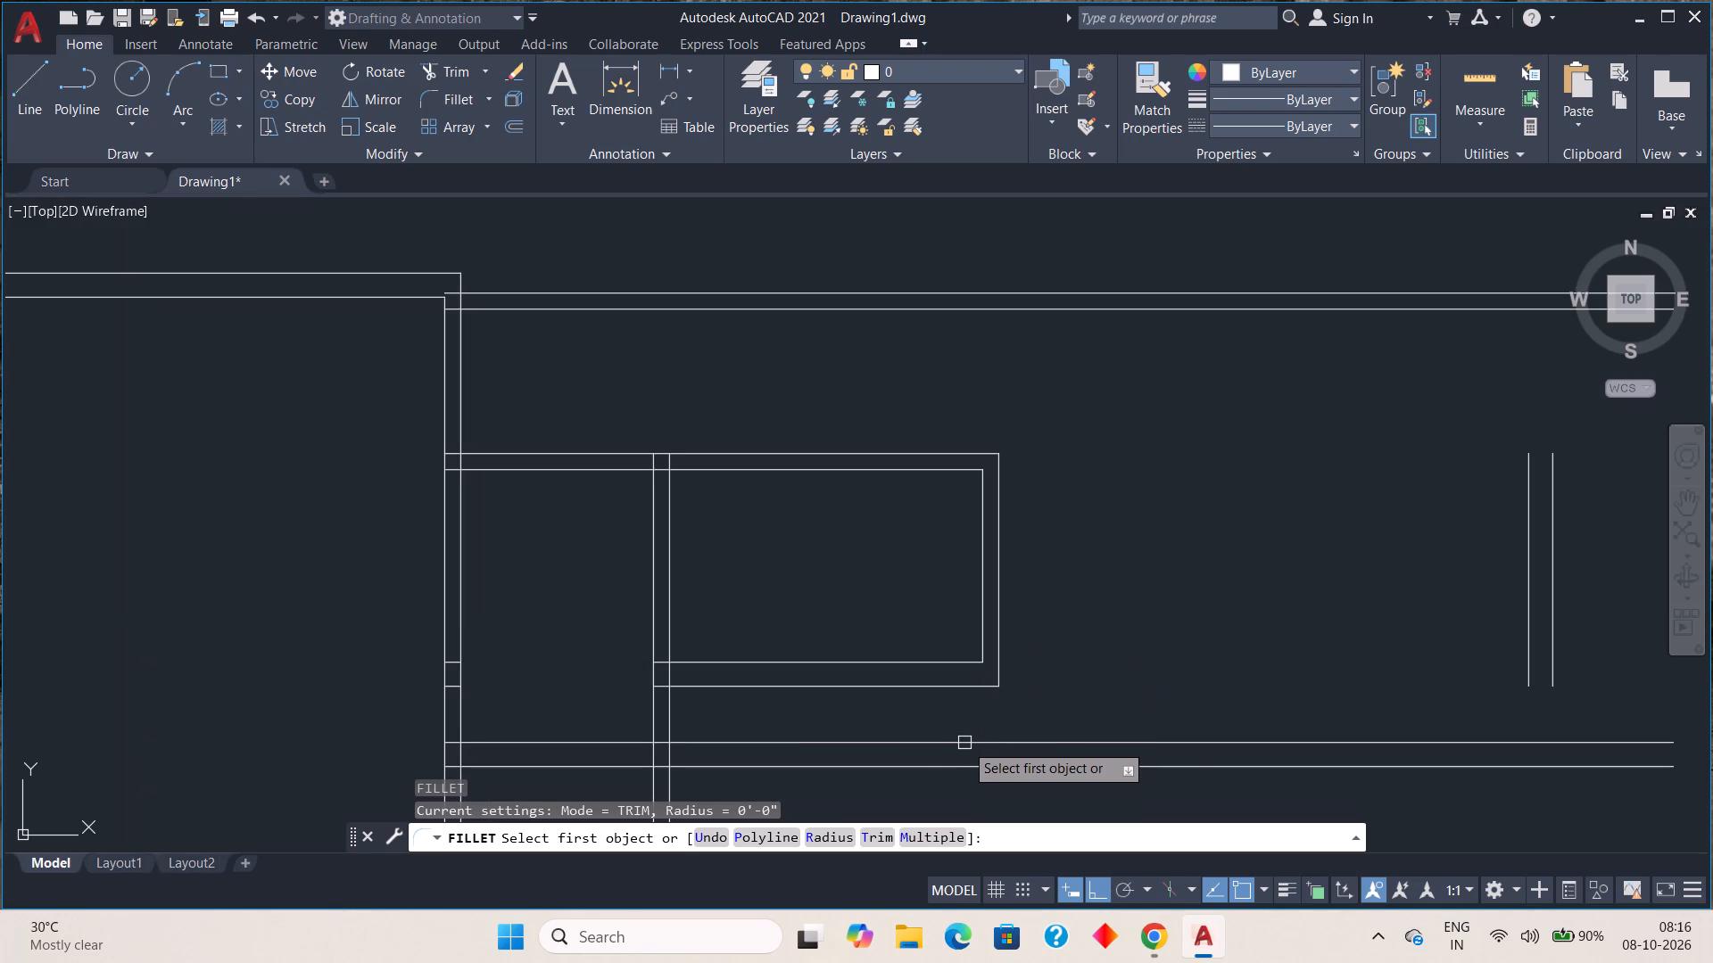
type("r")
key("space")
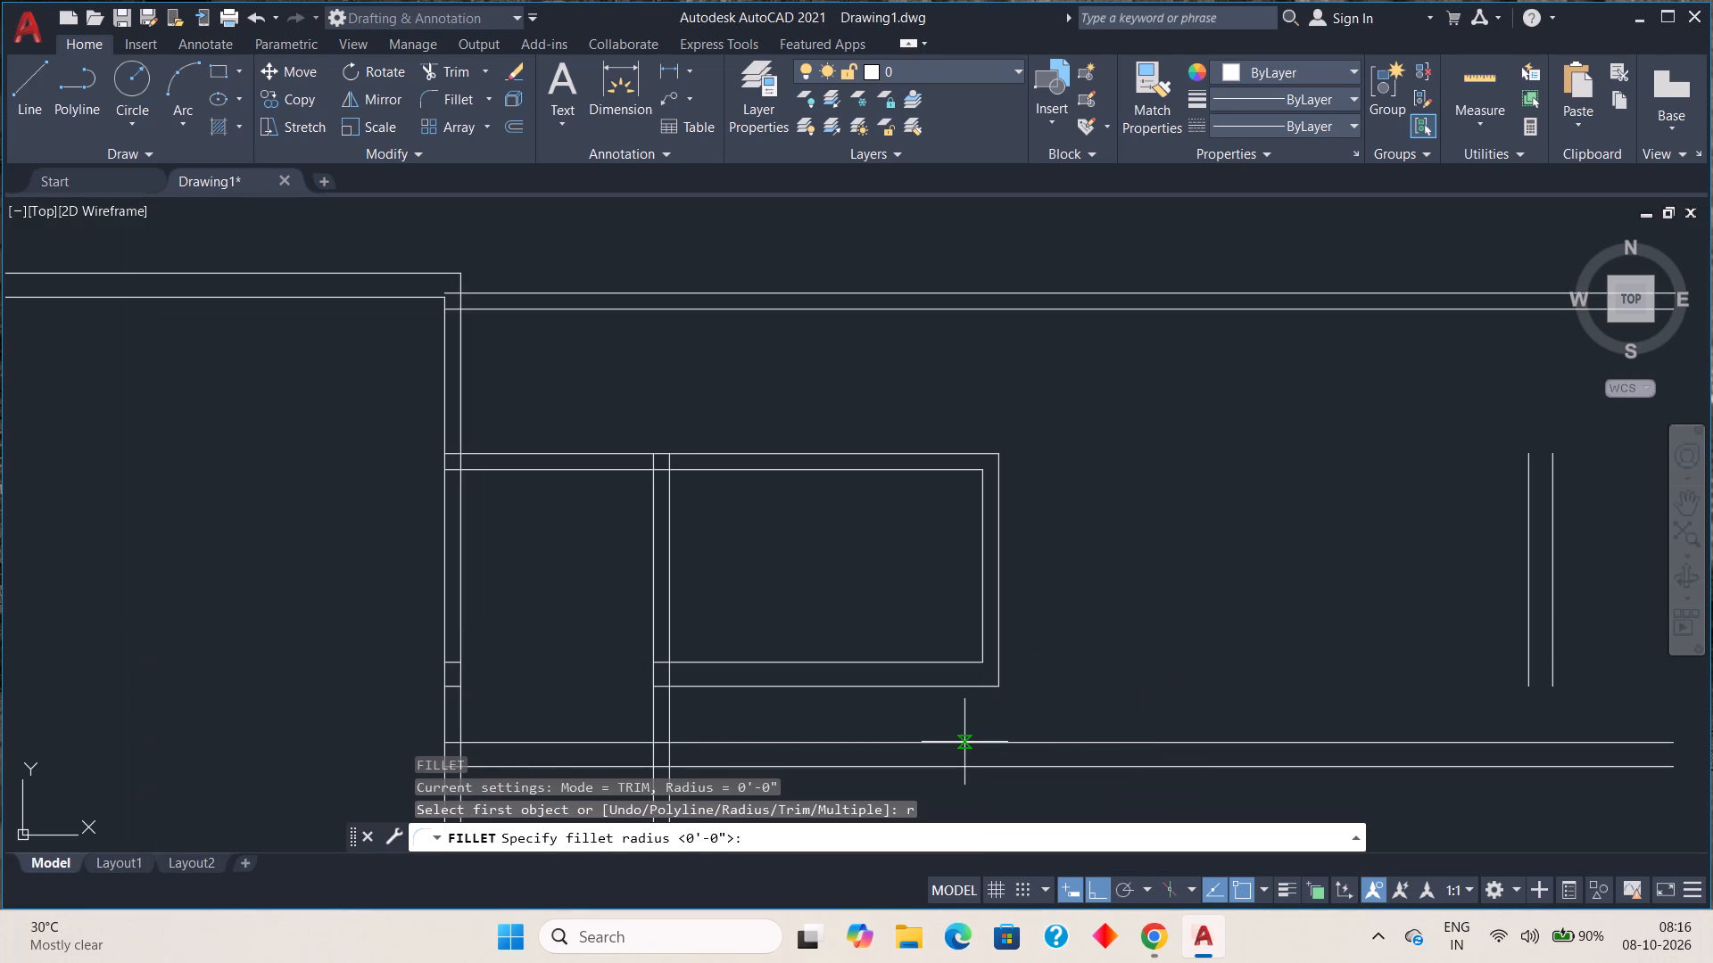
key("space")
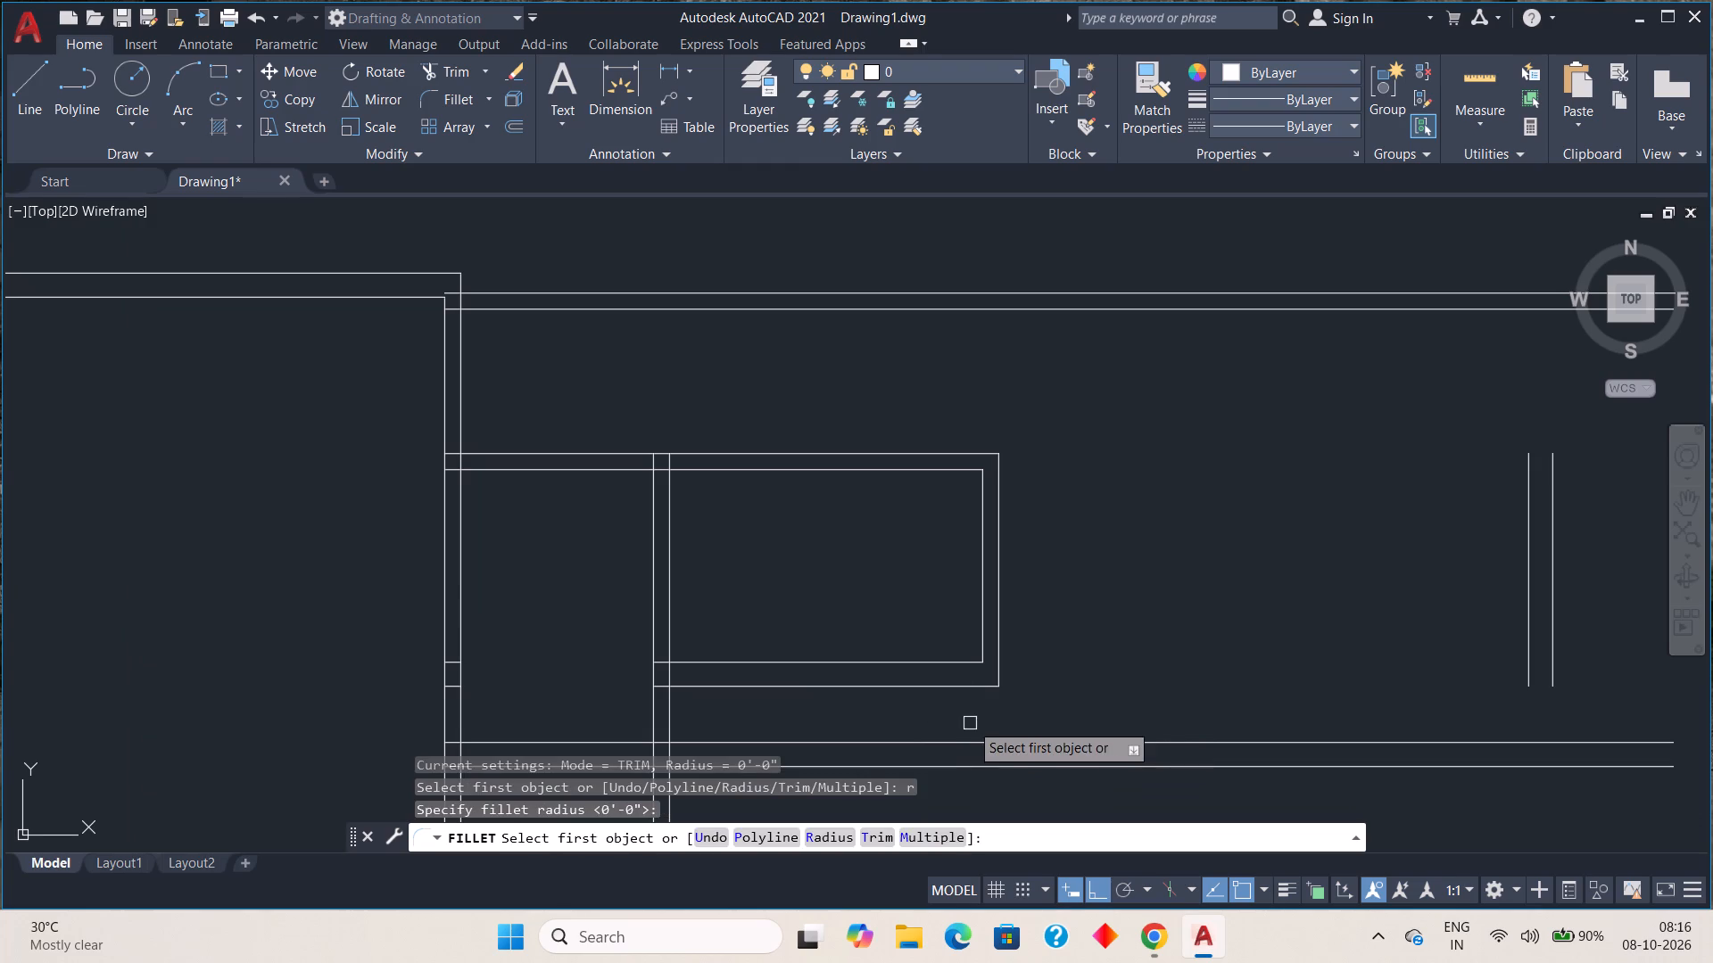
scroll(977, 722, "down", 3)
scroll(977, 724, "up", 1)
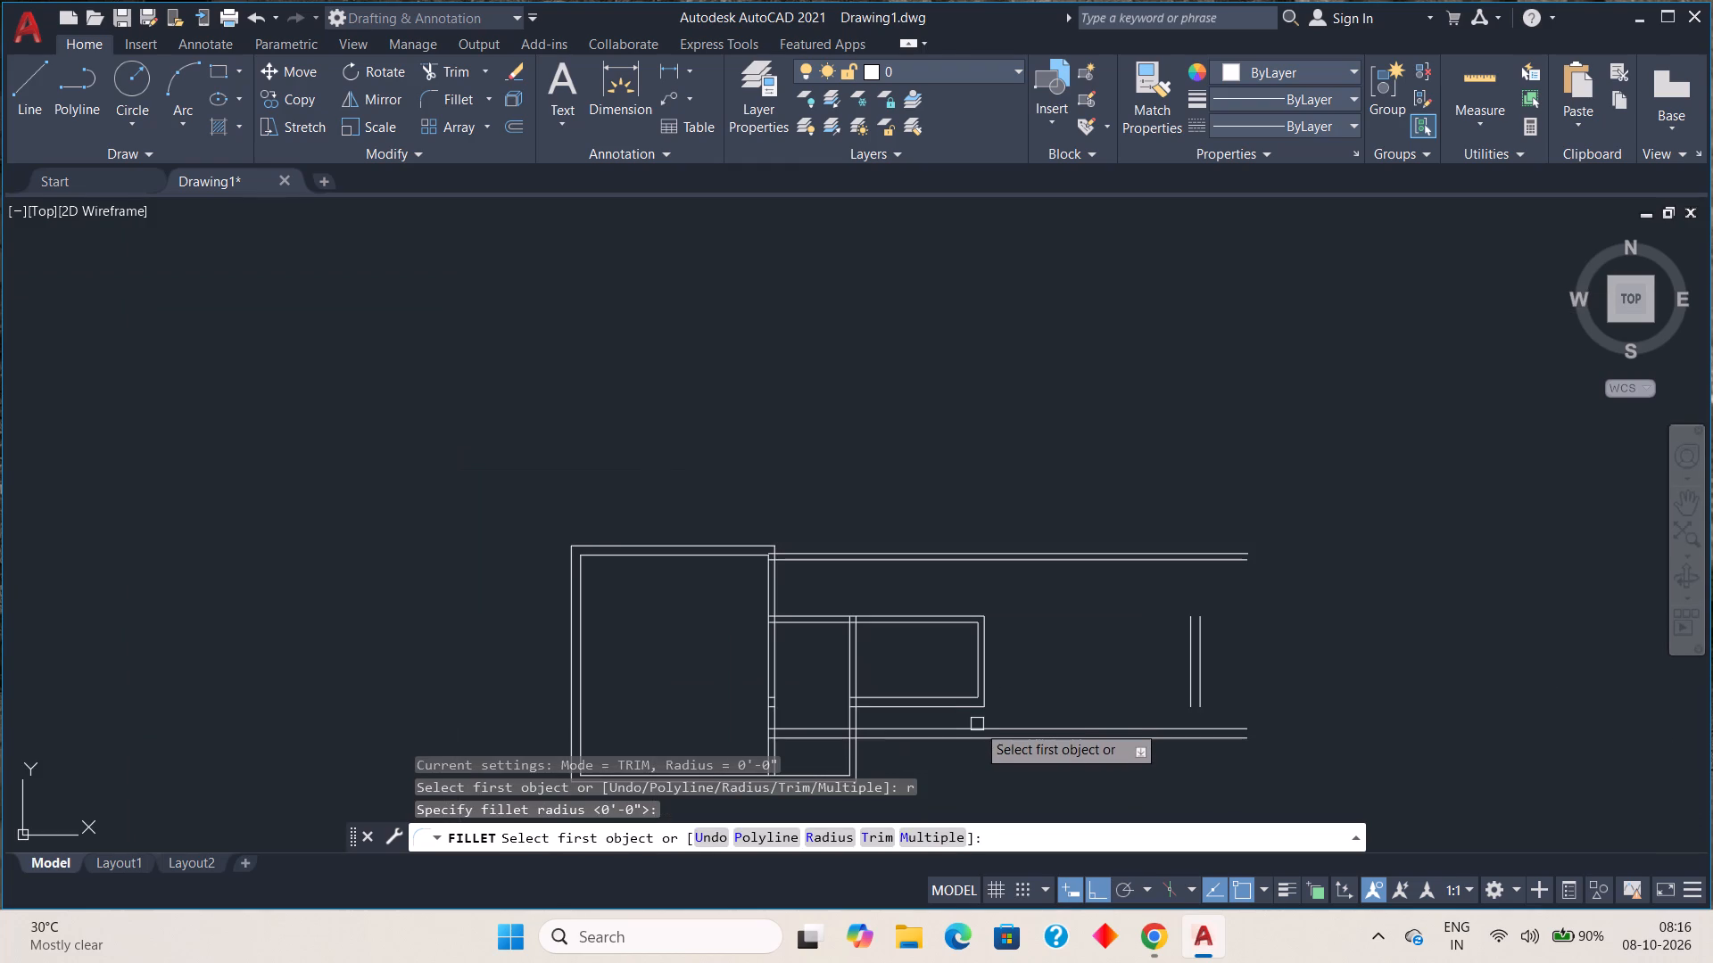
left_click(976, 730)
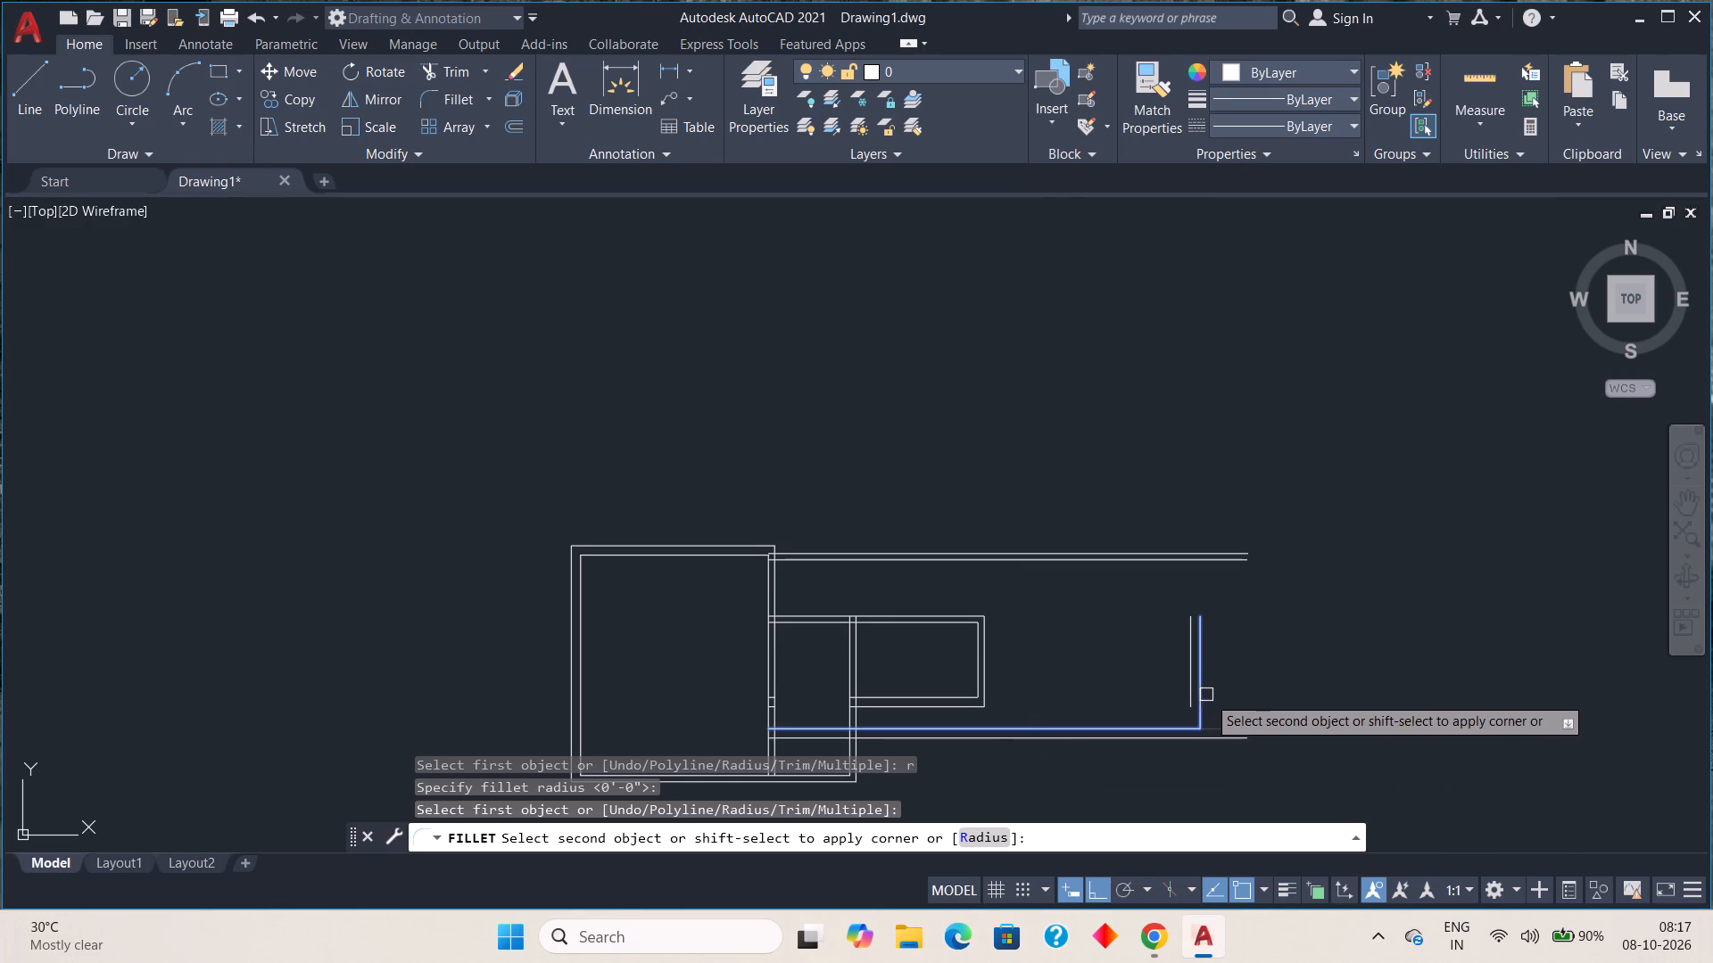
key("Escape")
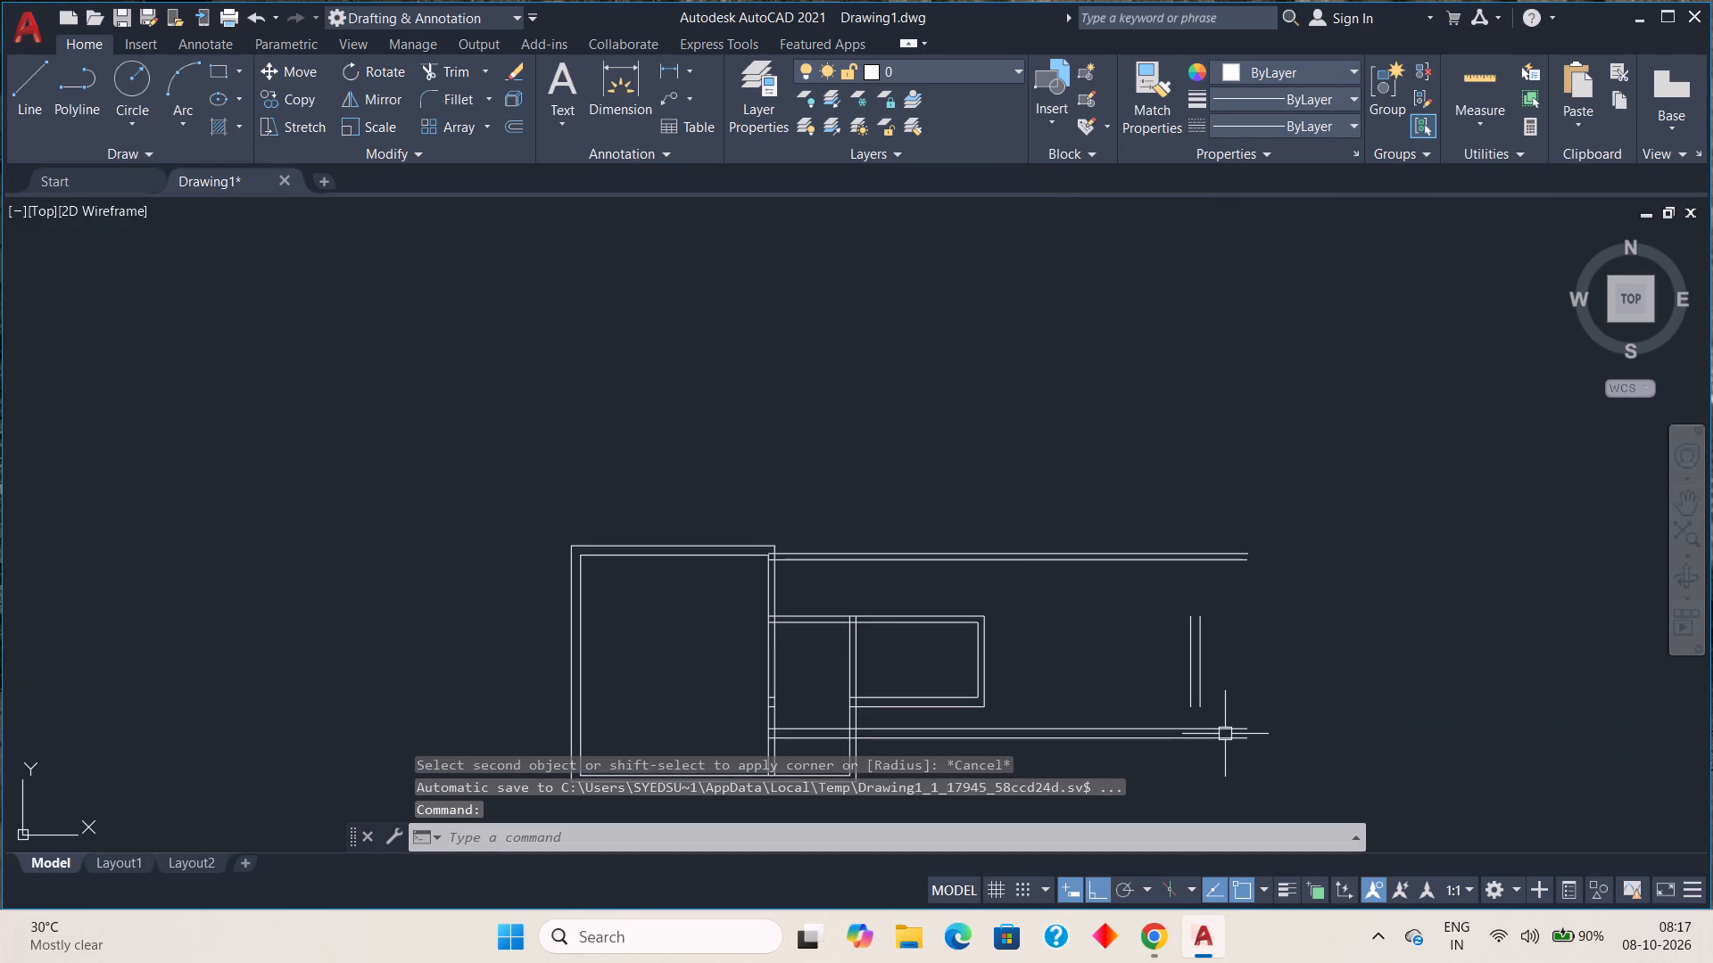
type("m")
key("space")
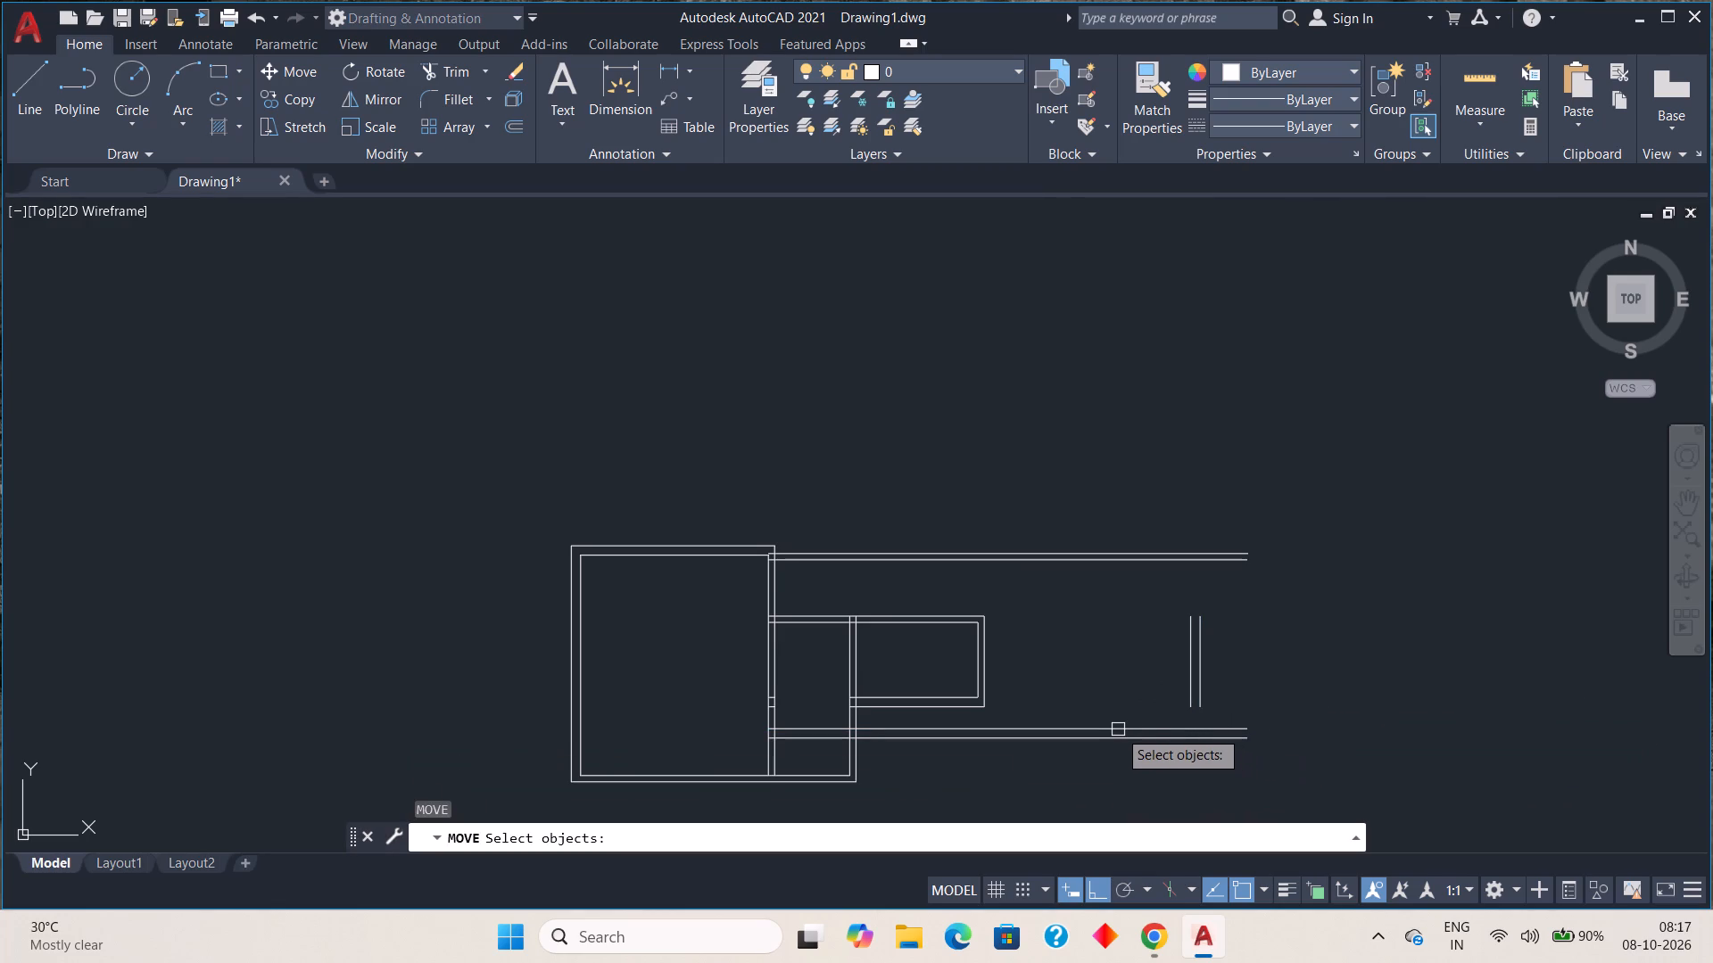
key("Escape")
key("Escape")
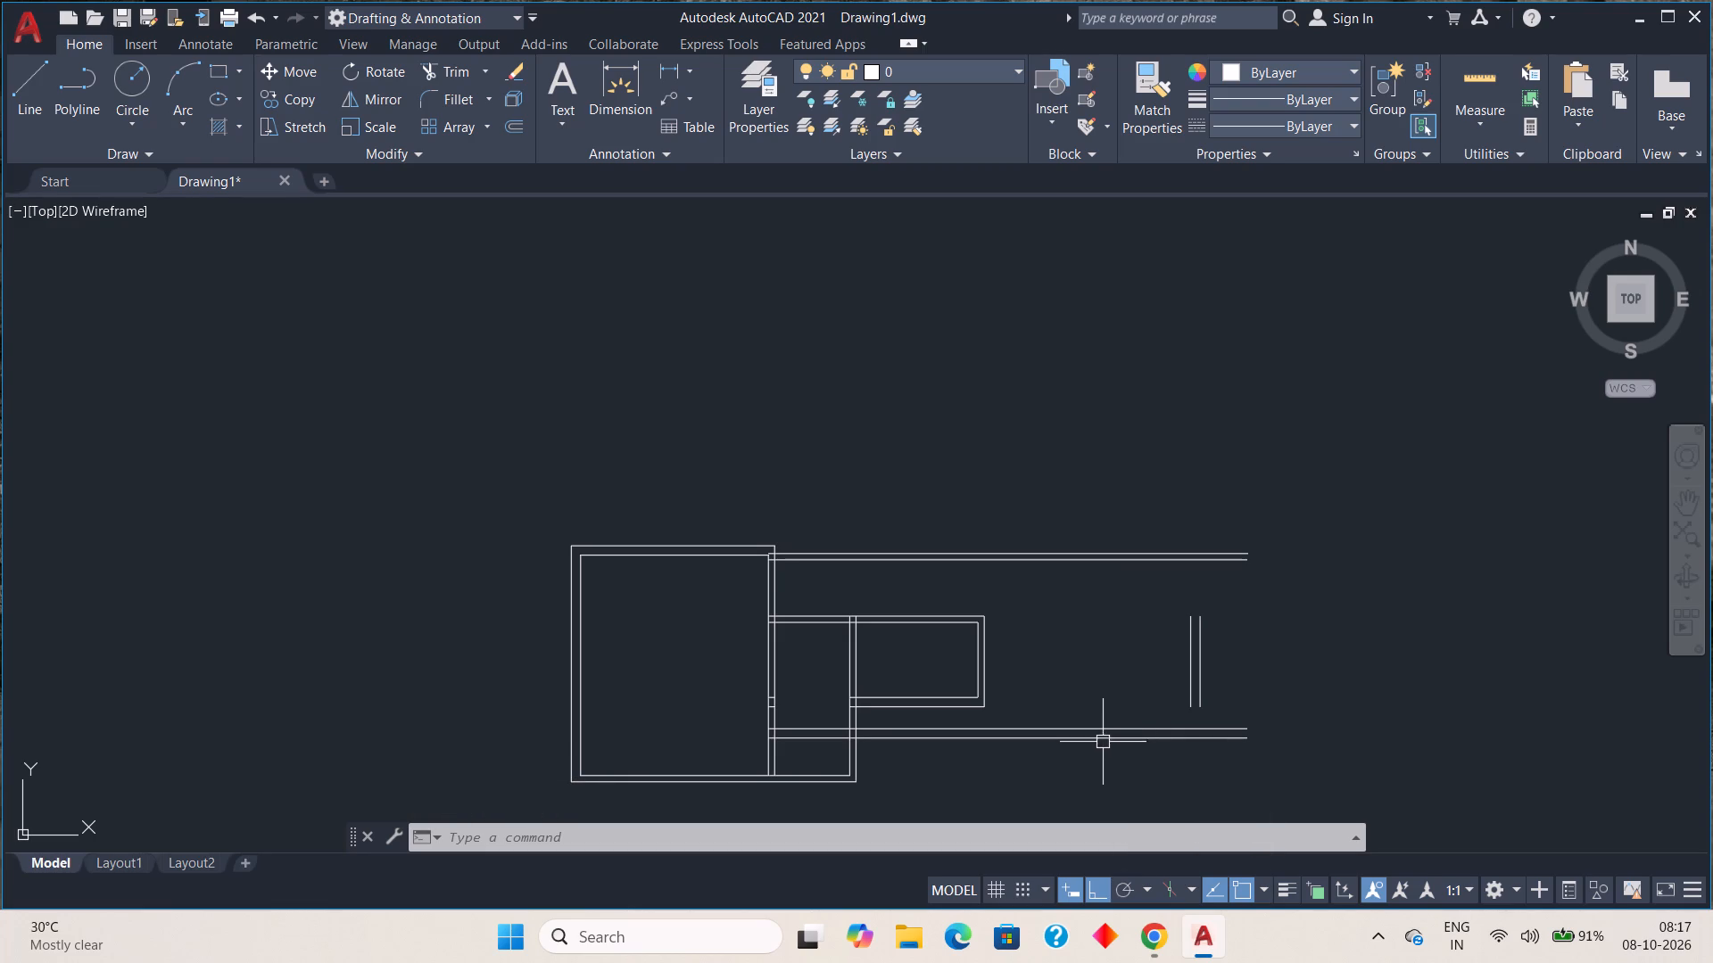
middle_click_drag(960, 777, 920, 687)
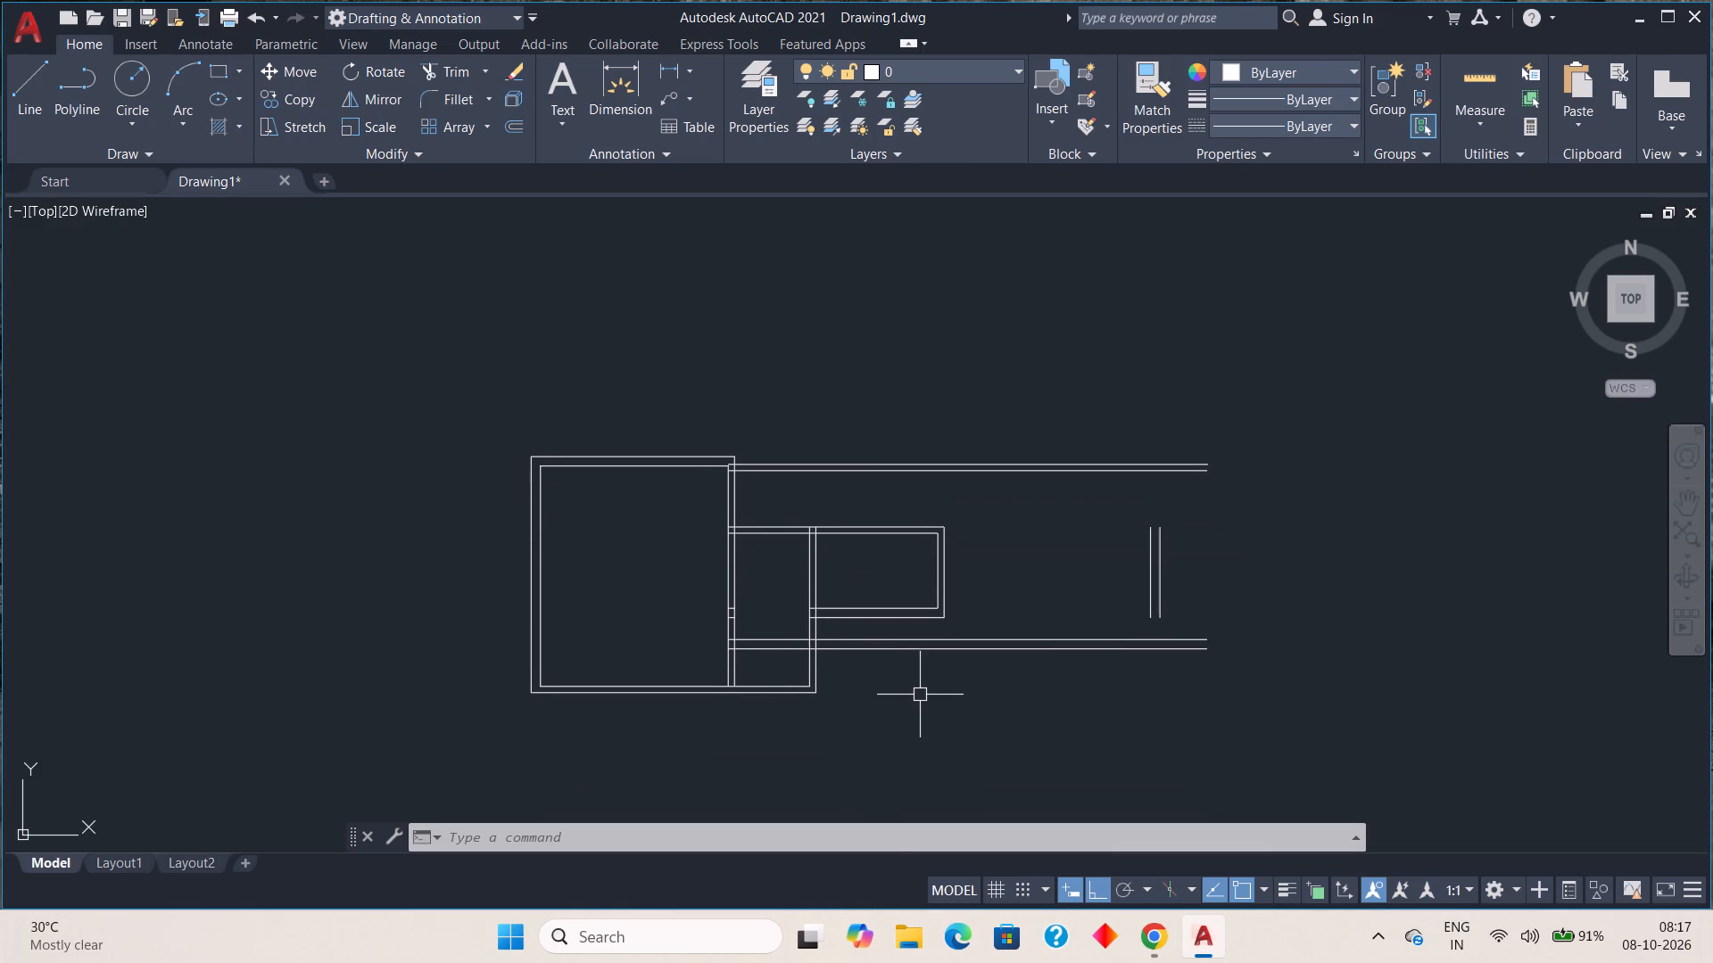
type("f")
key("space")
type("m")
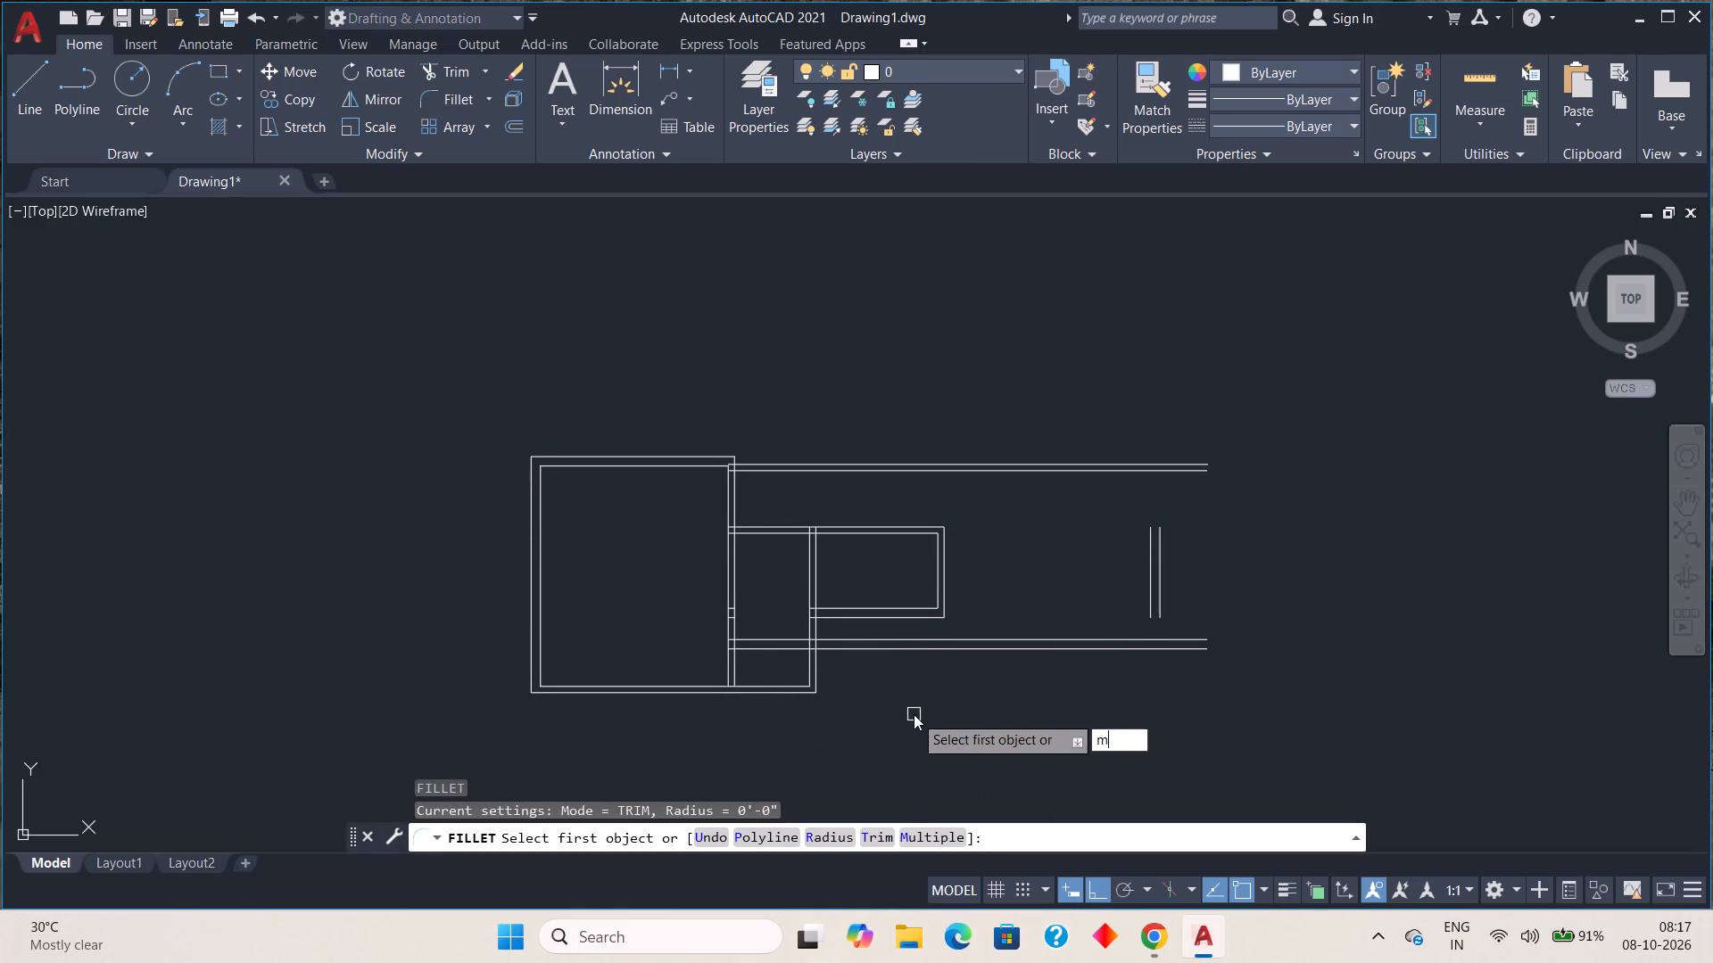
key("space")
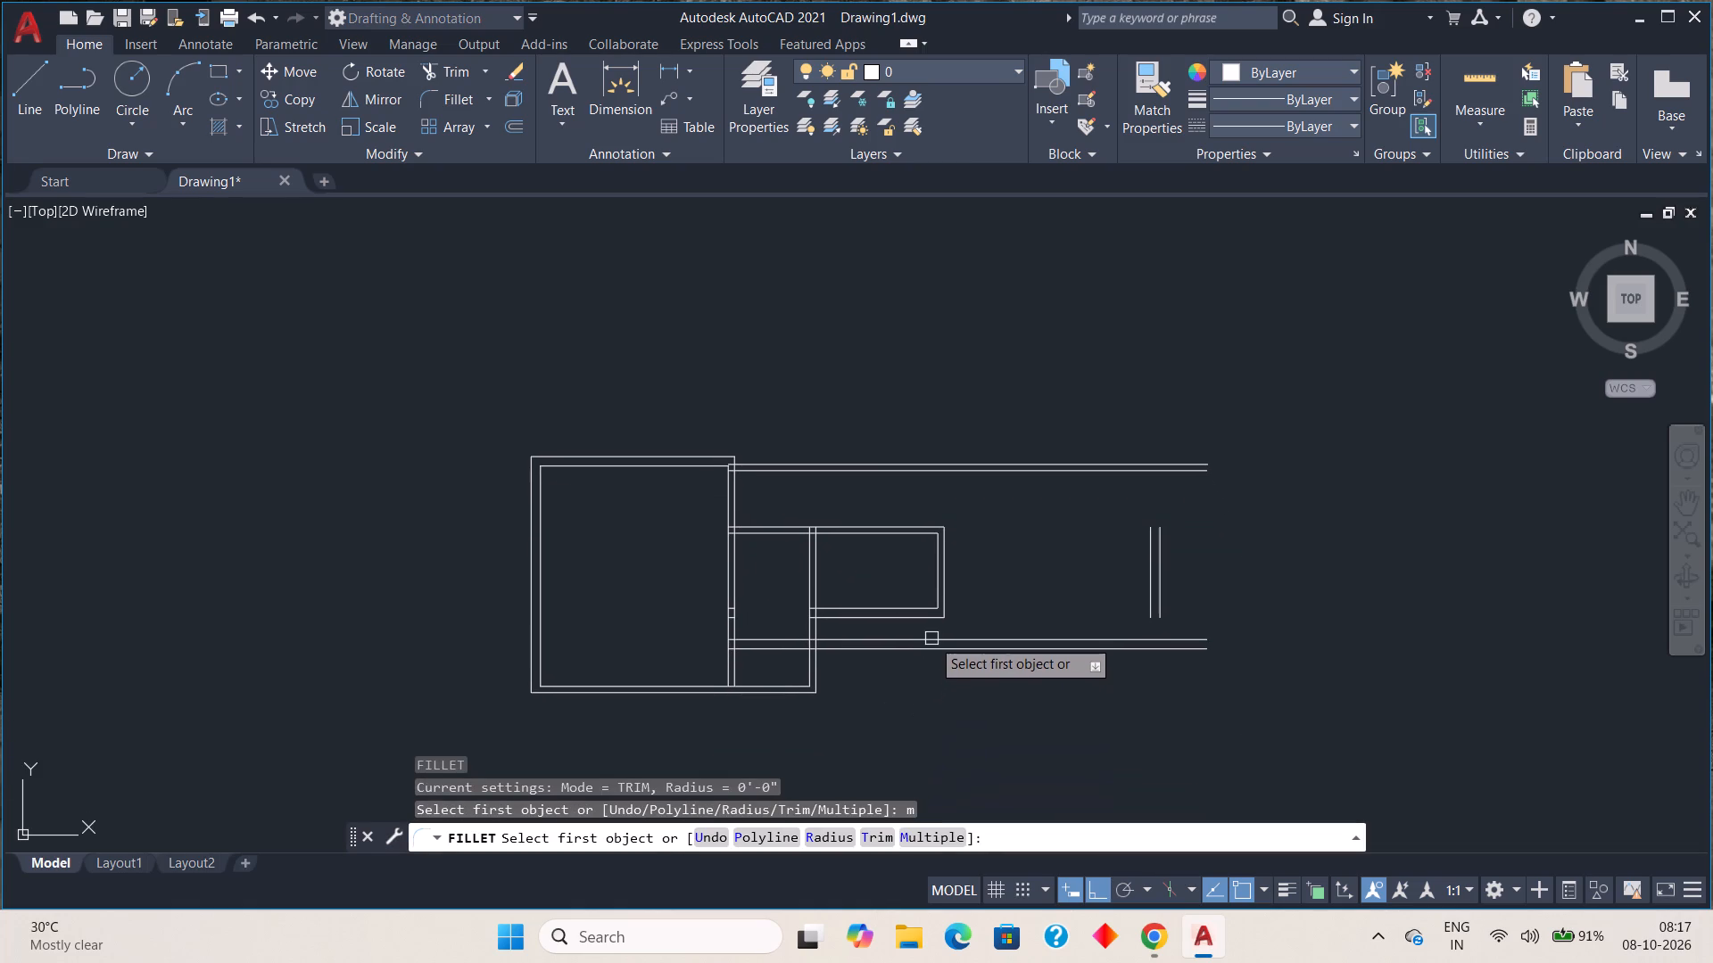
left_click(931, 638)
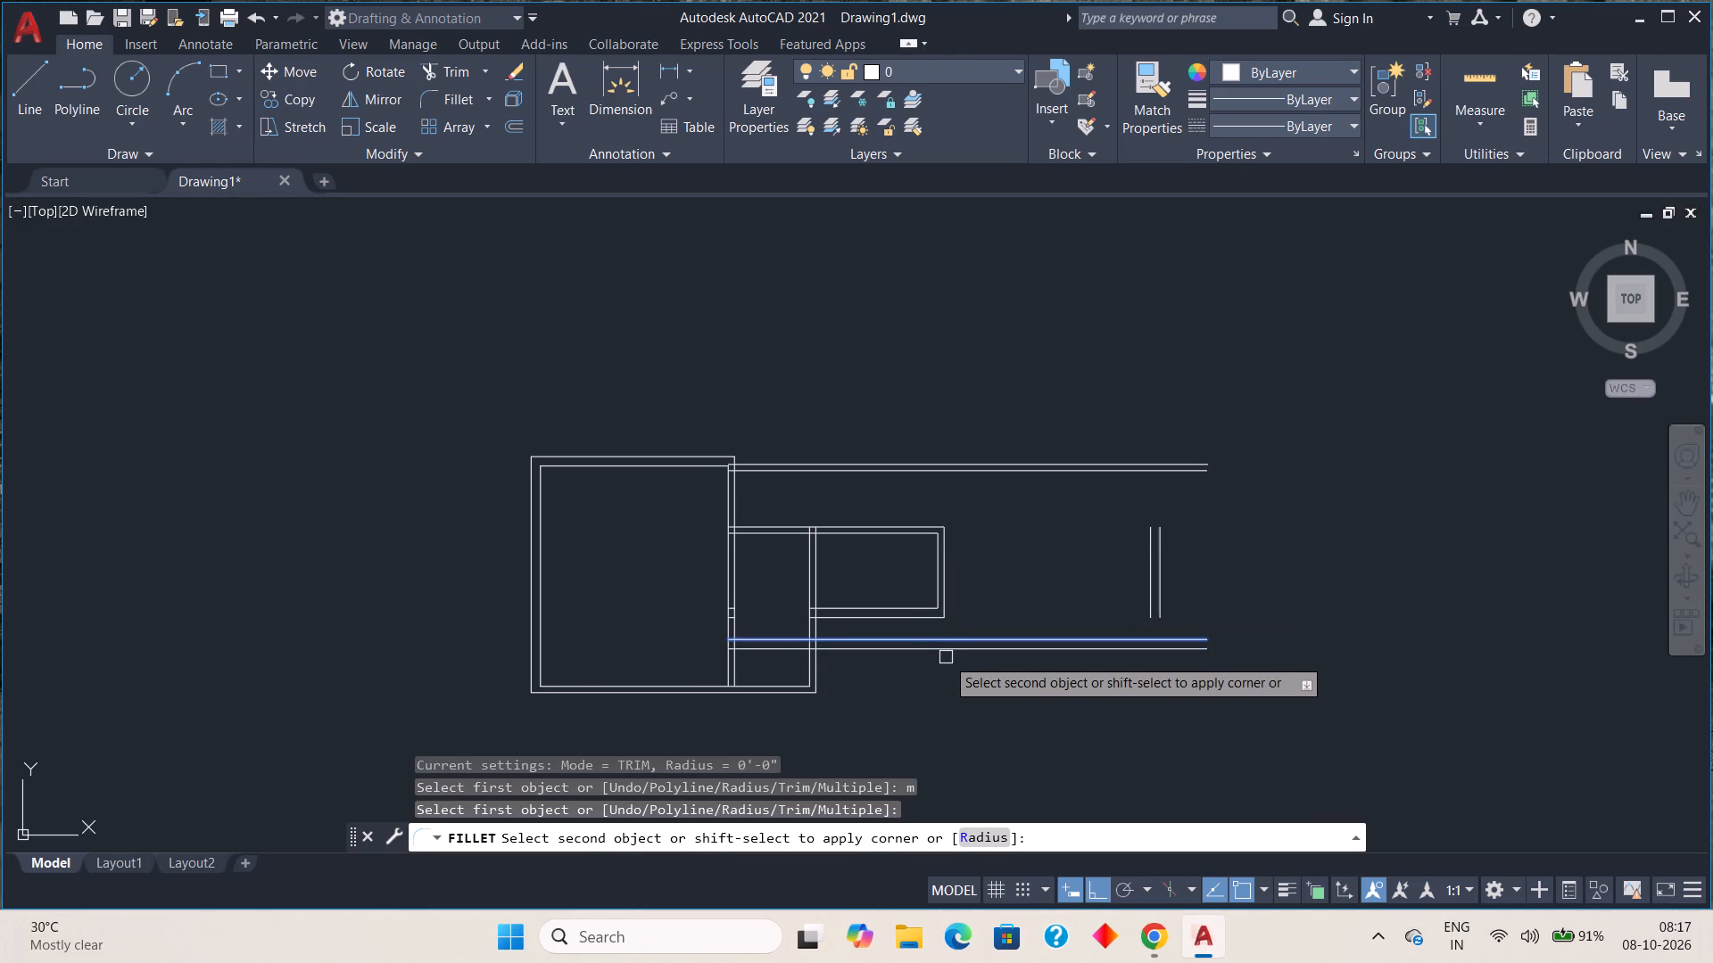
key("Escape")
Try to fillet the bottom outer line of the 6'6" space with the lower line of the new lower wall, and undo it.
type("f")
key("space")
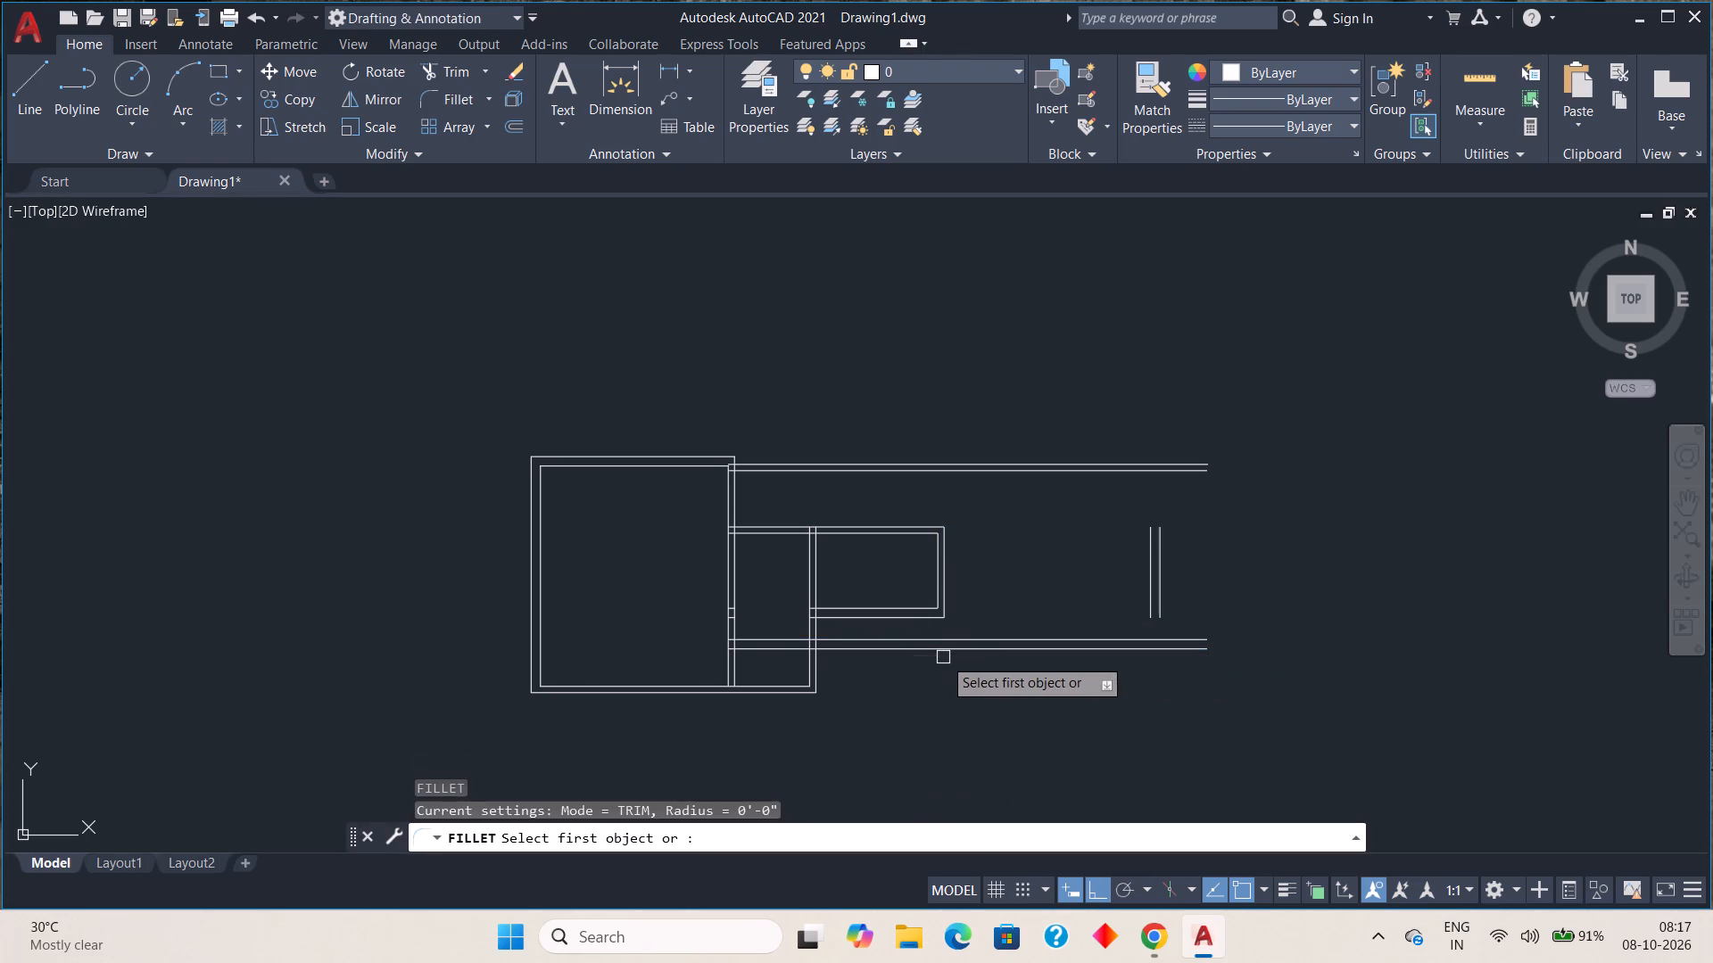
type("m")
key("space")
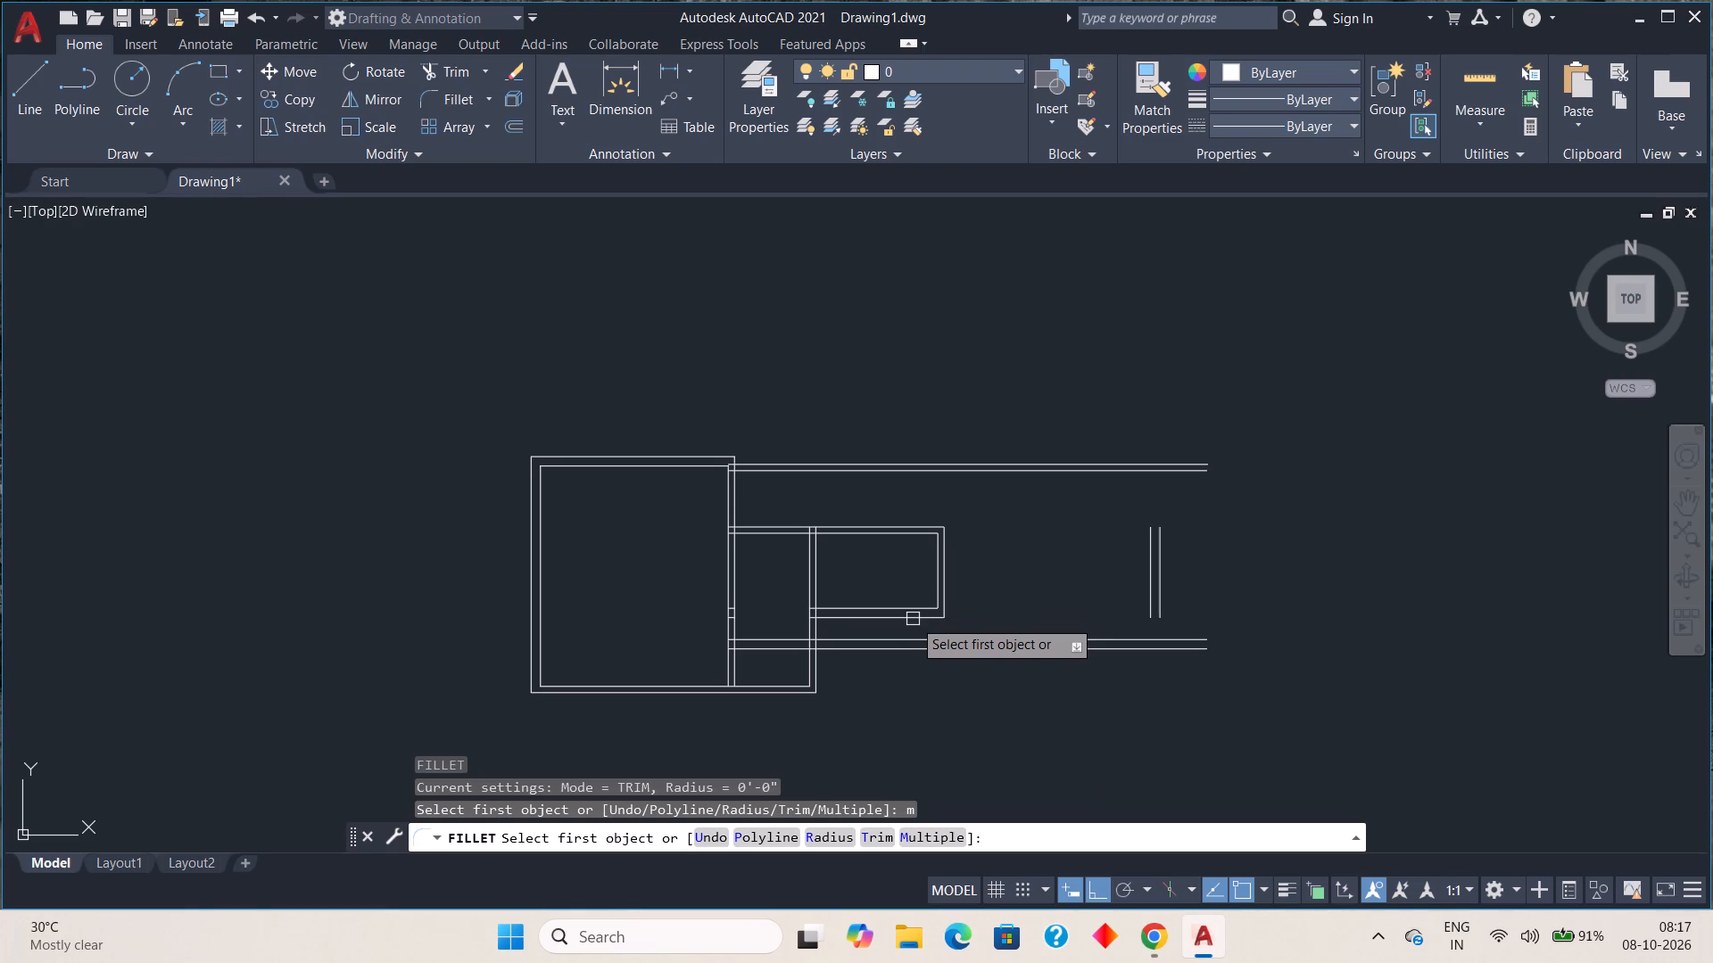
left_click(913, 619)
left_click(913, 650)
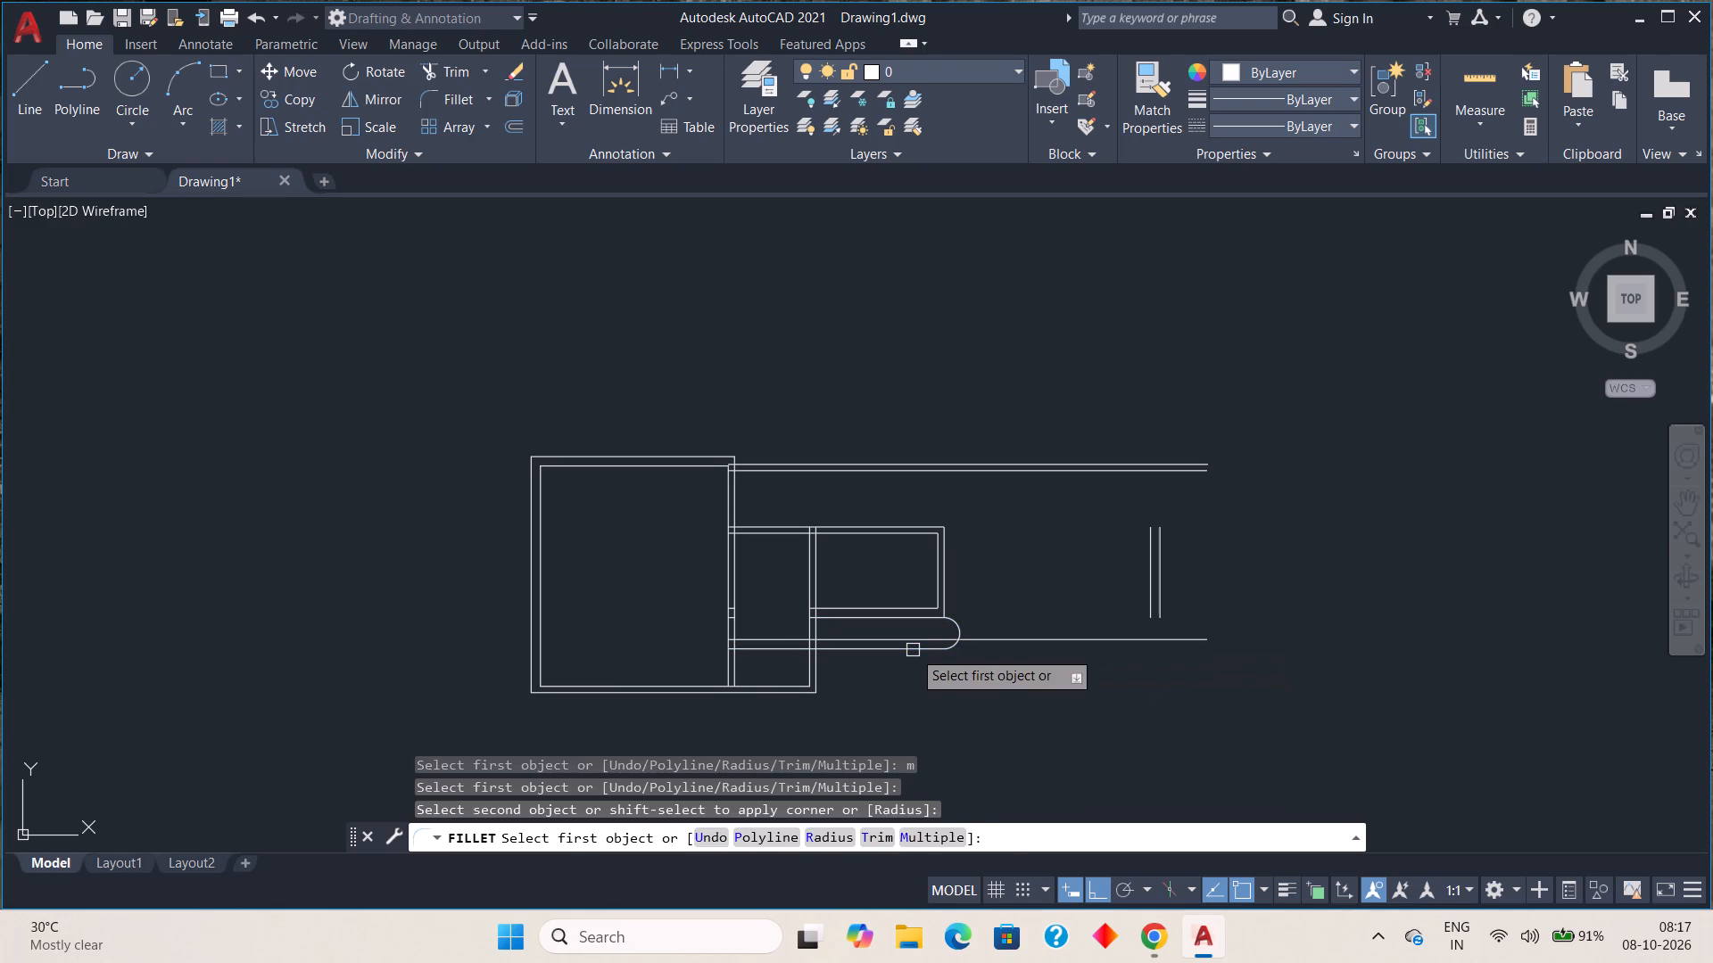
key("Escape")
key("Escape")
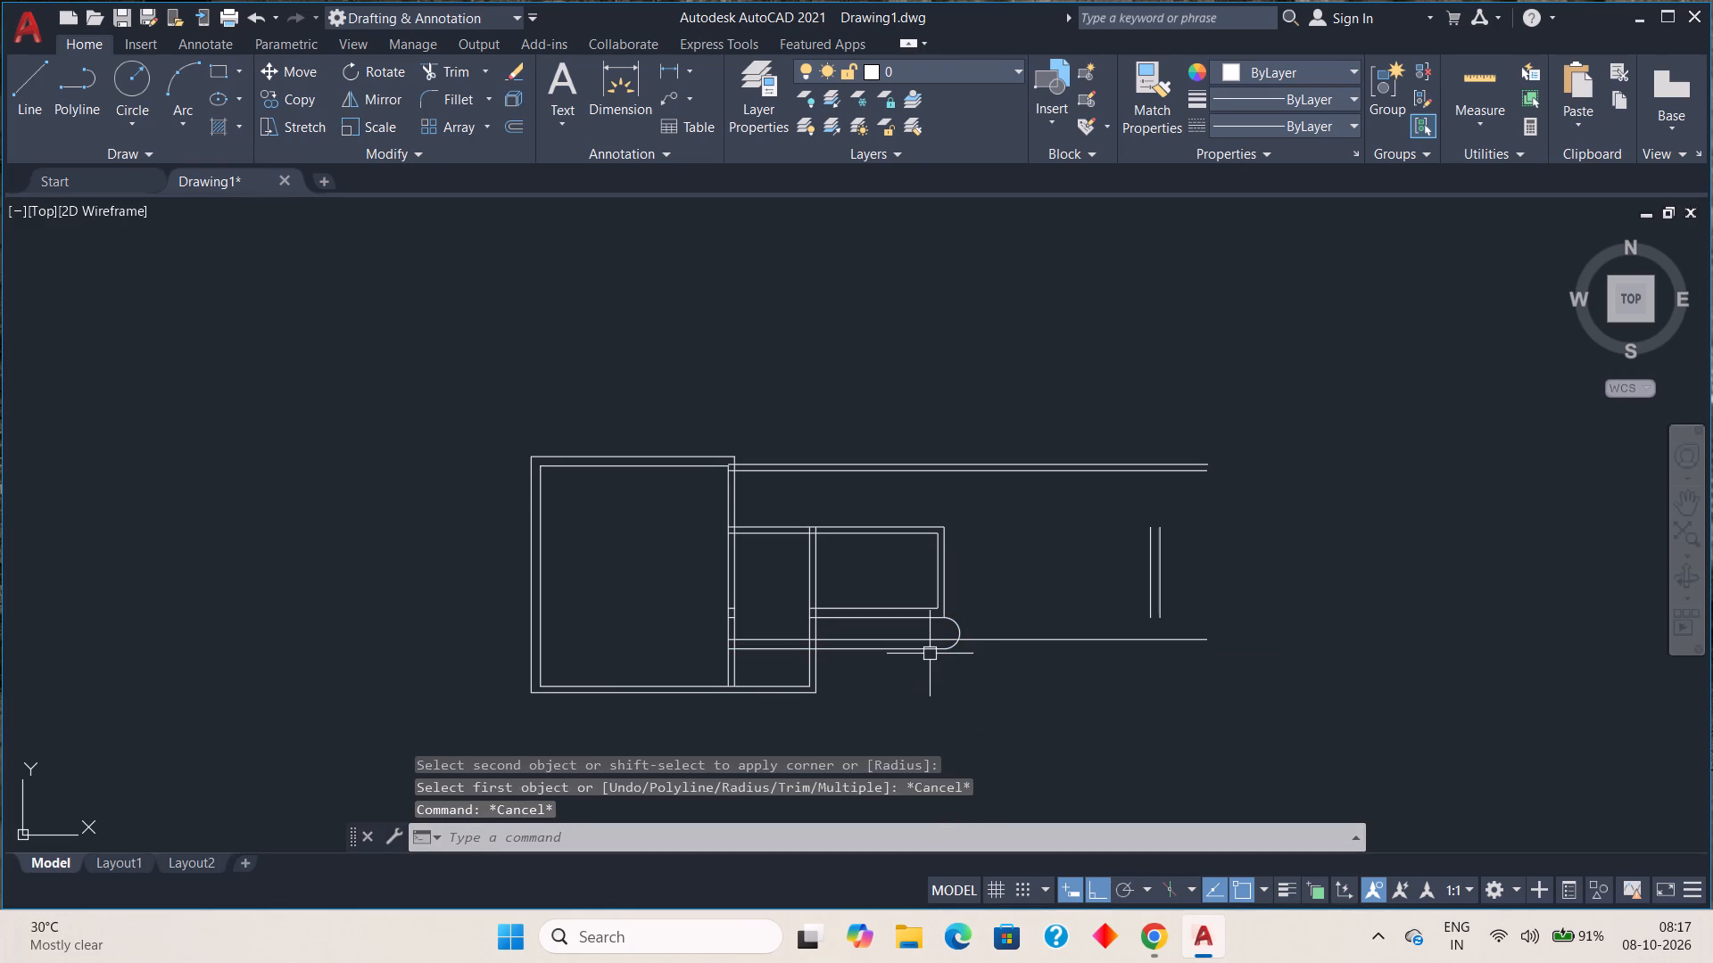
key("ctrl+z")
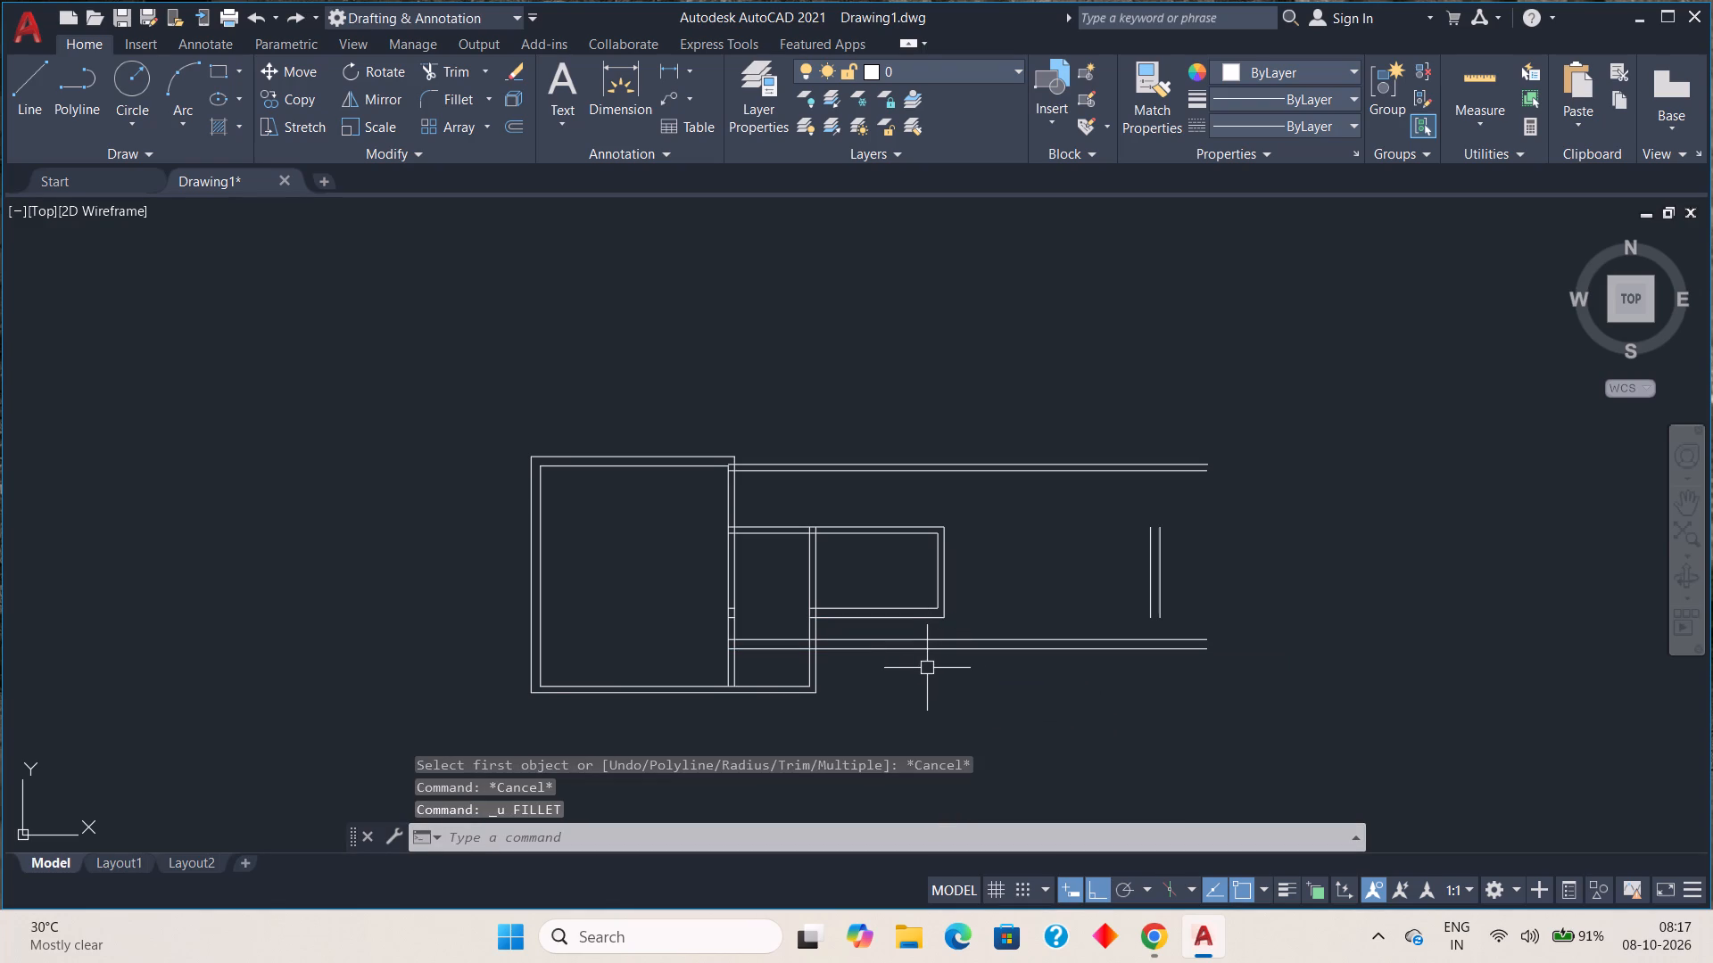
Fillet both right wall lines of the 6'6" space to the new lower wall lines at radius 0'-0", forming a double-line corner.
type("f")
key("space")
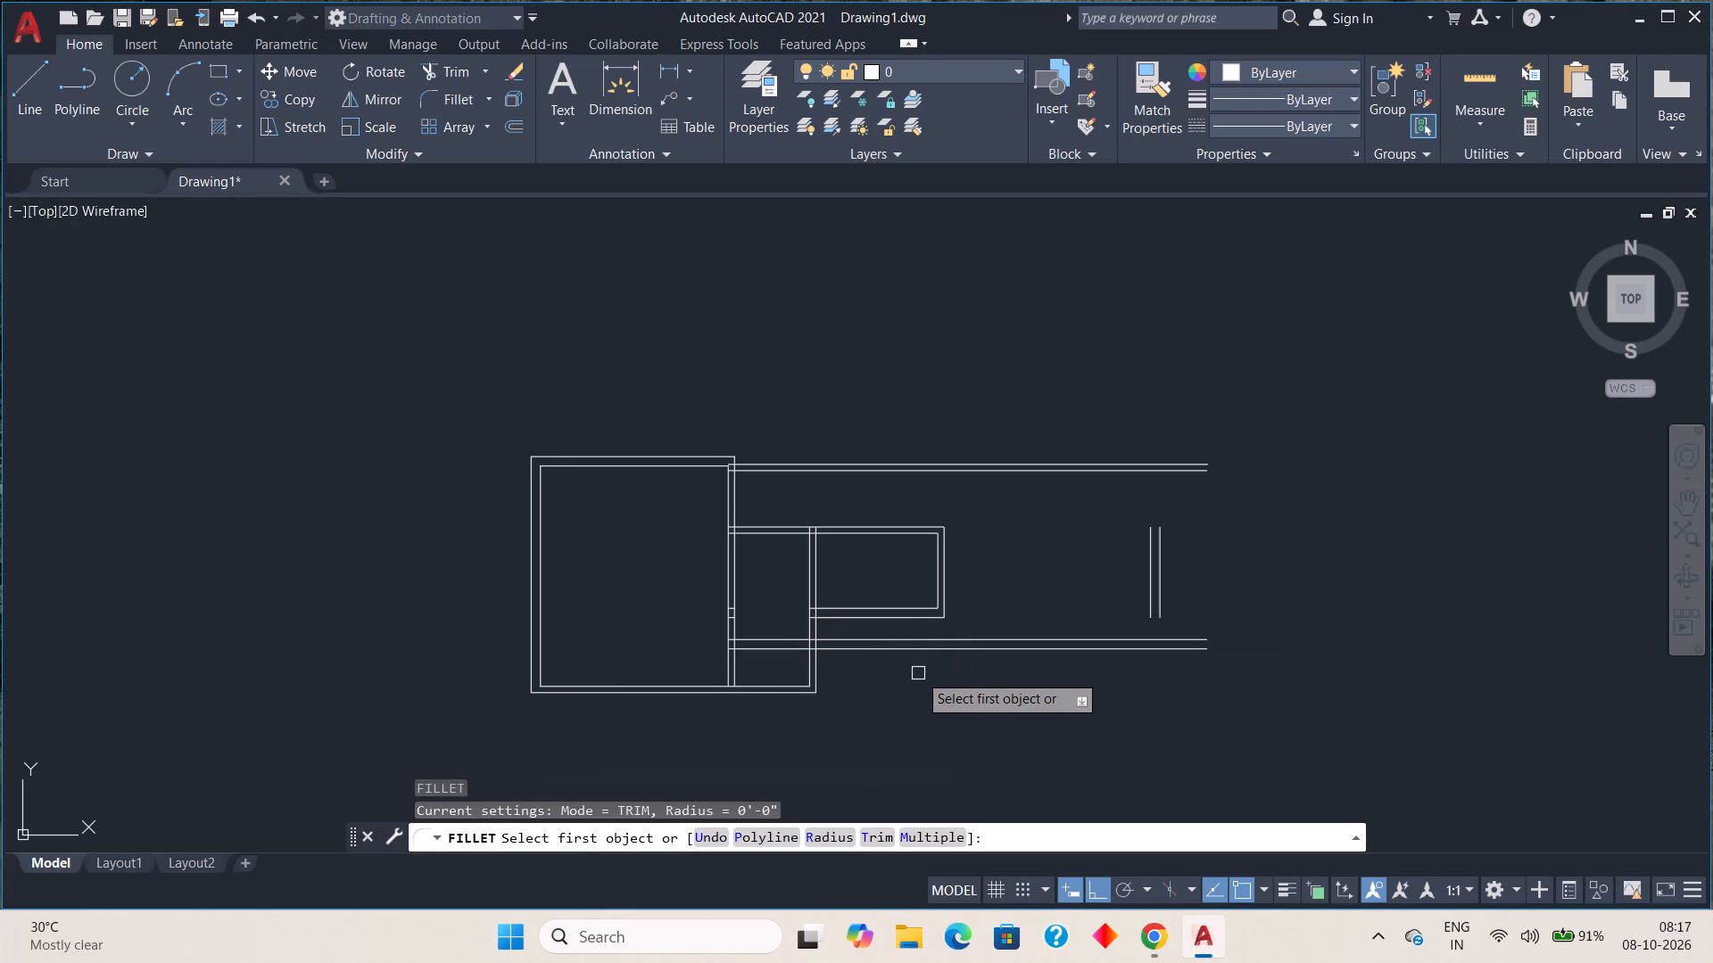
key("r")
key("space")
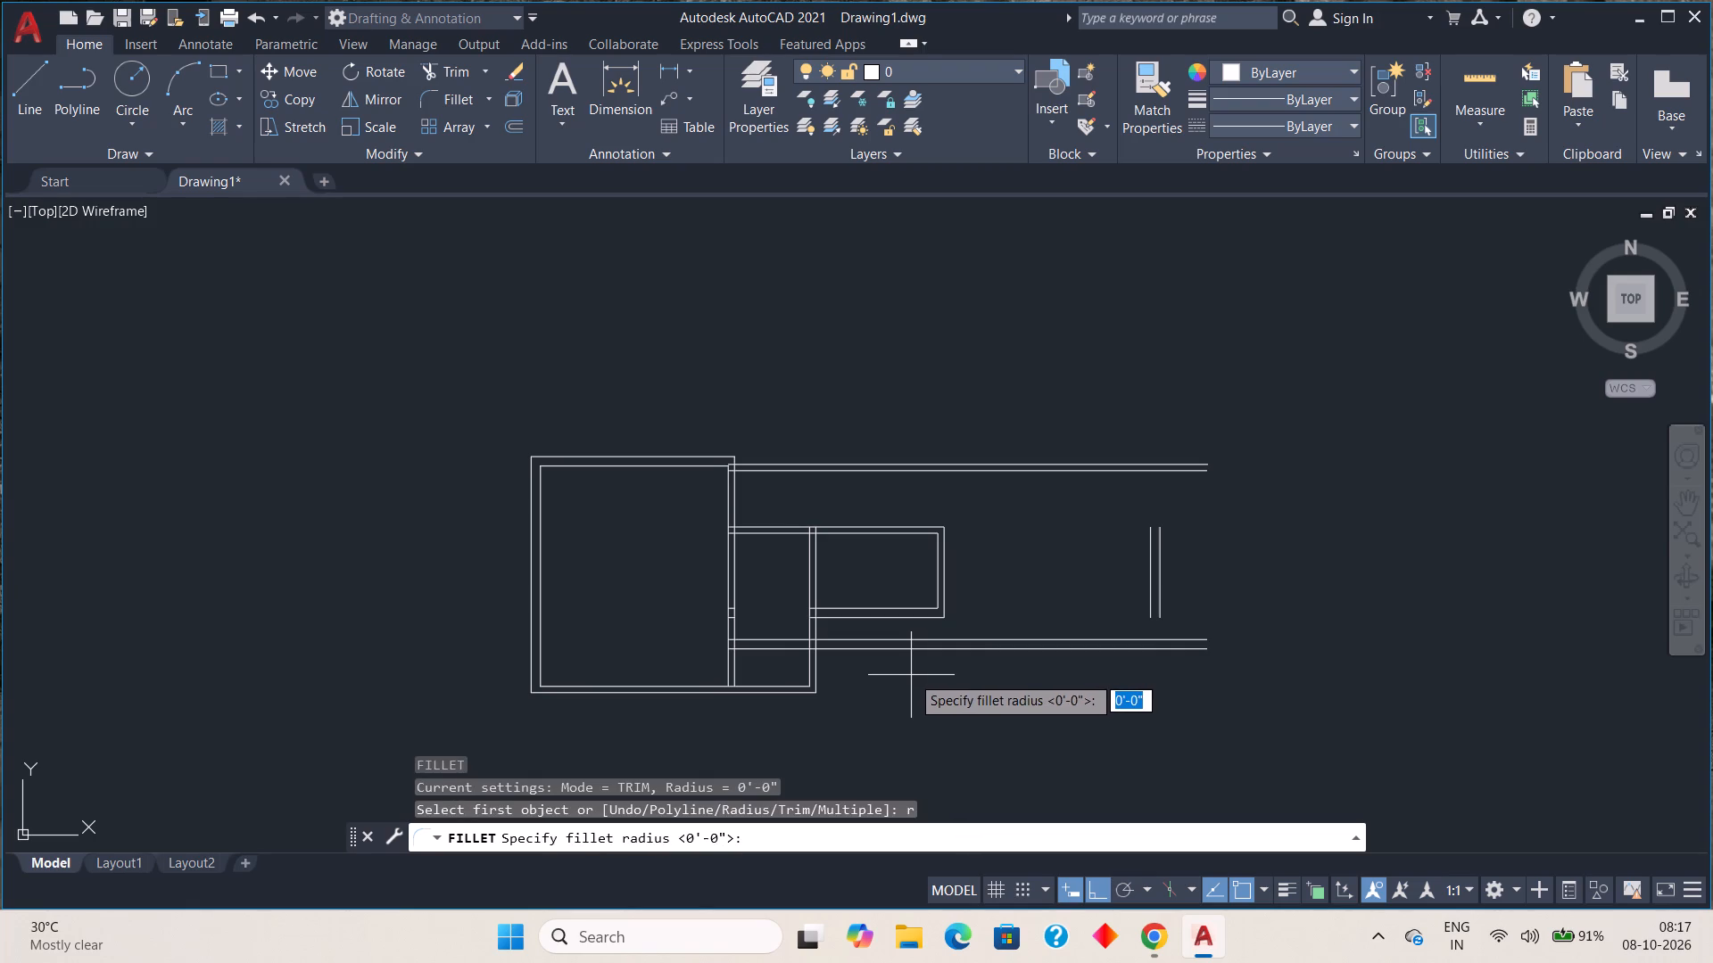
key("space")
key("m")
key("space")
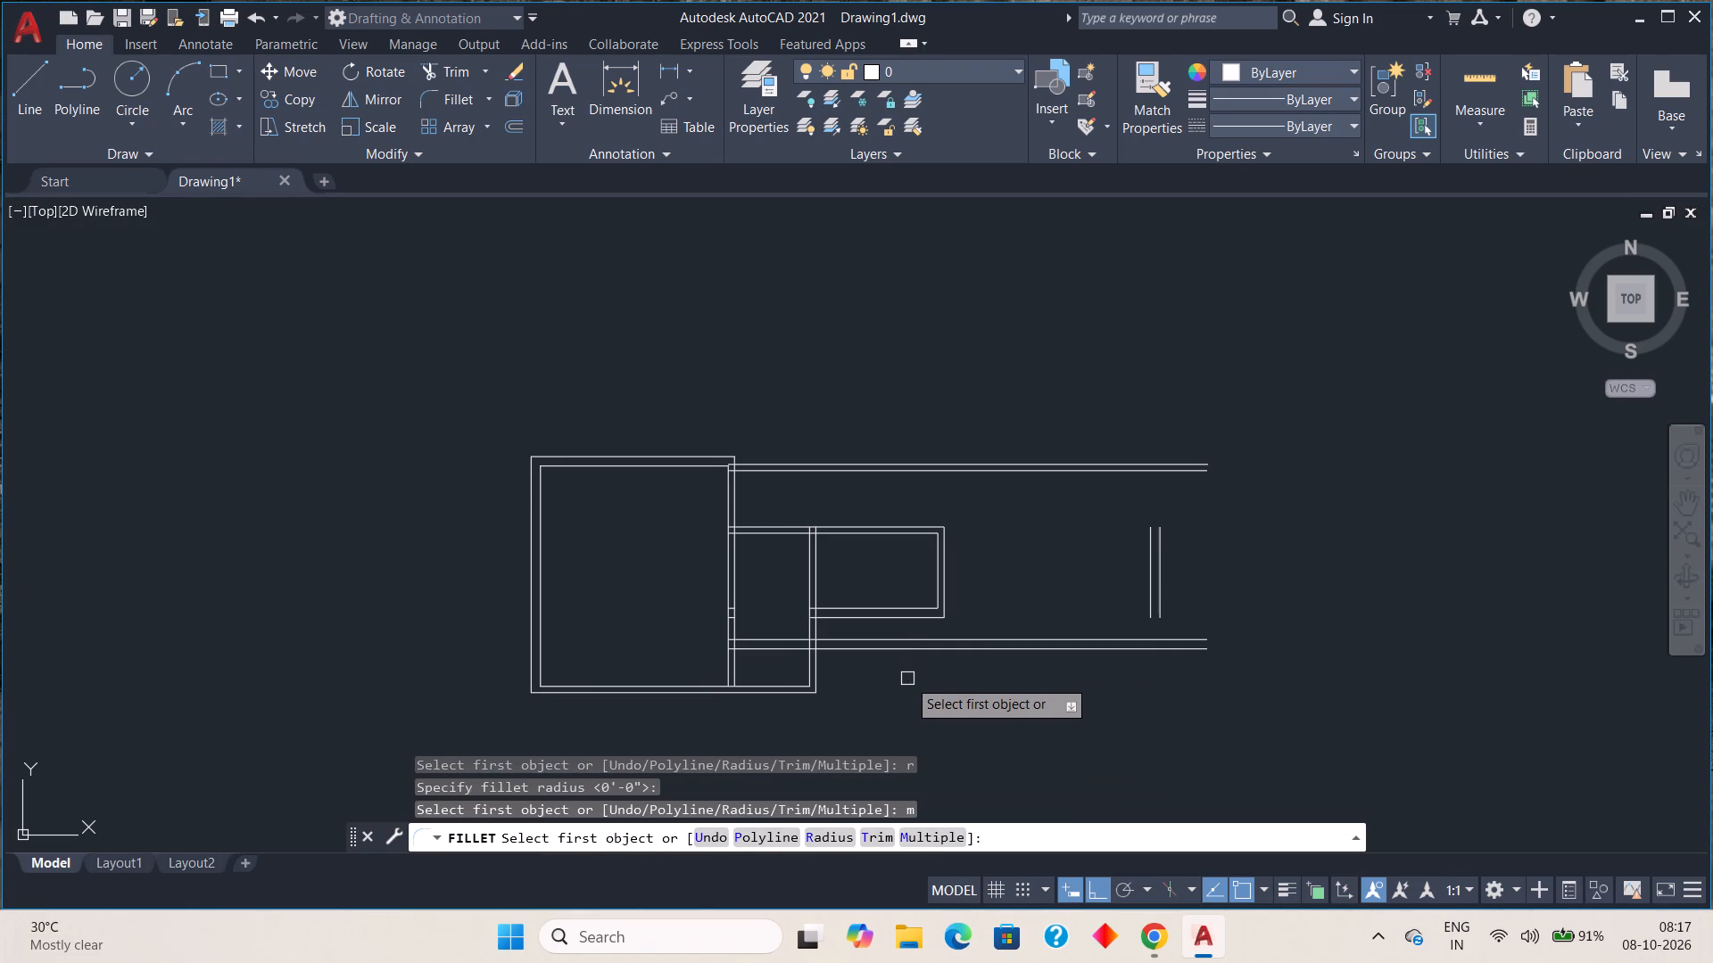
scroll(894, 646, "up", 1)
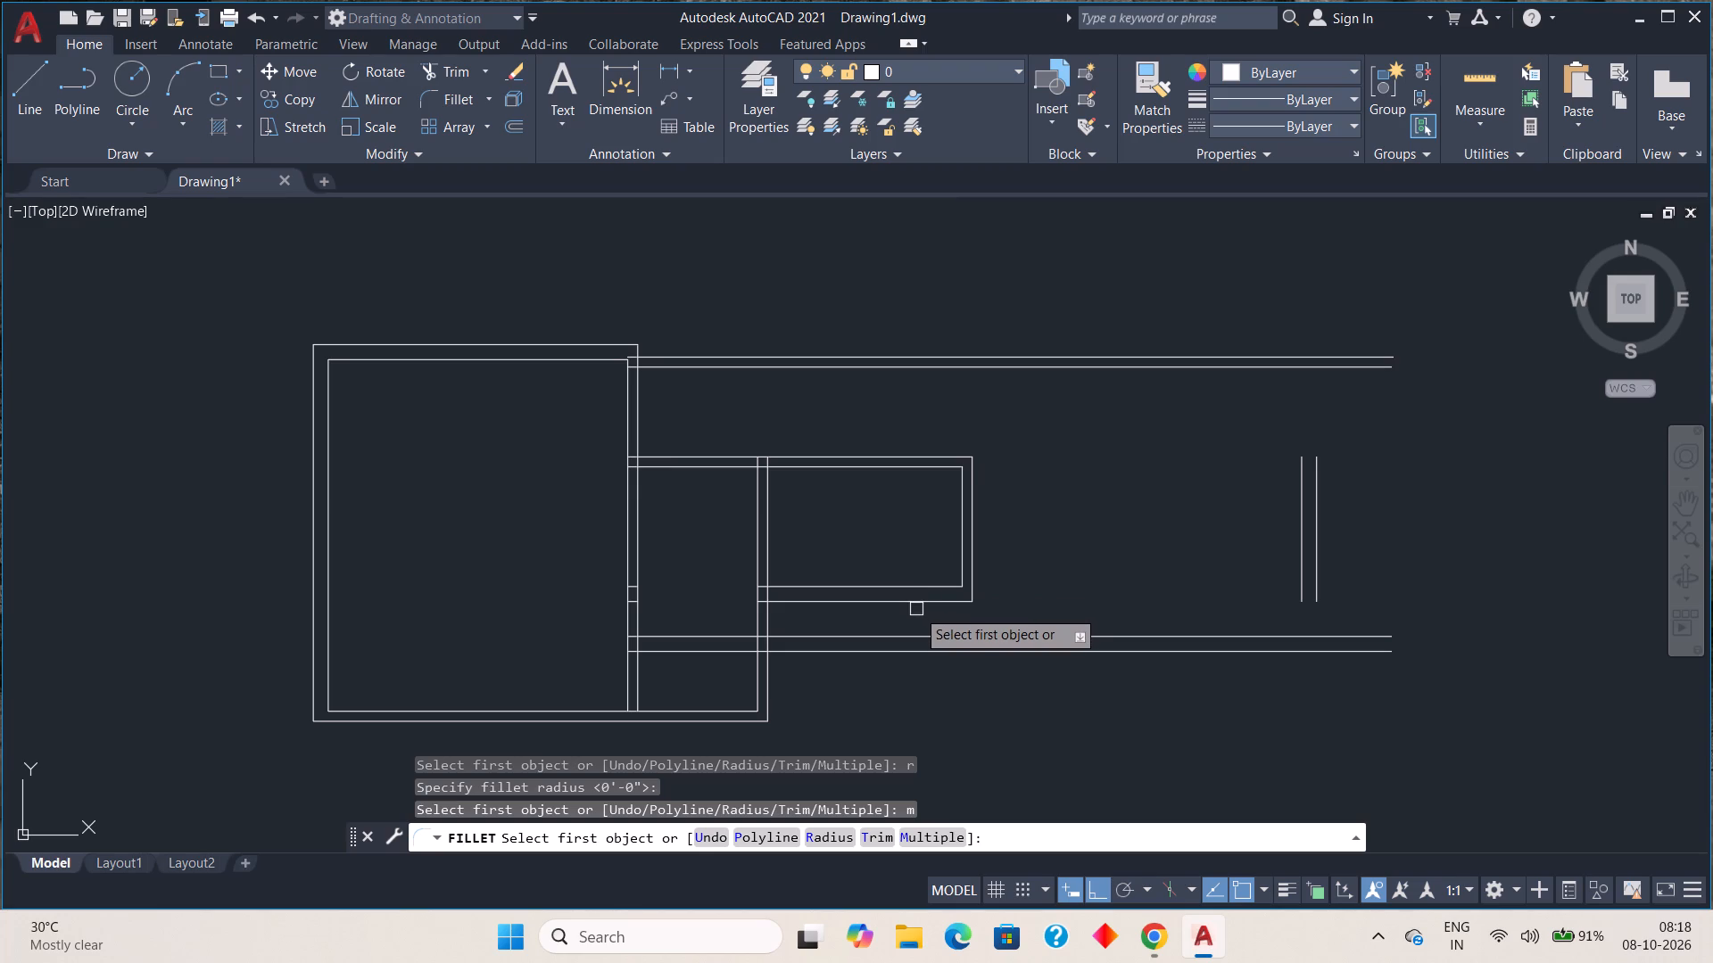
left_click(958, 556)
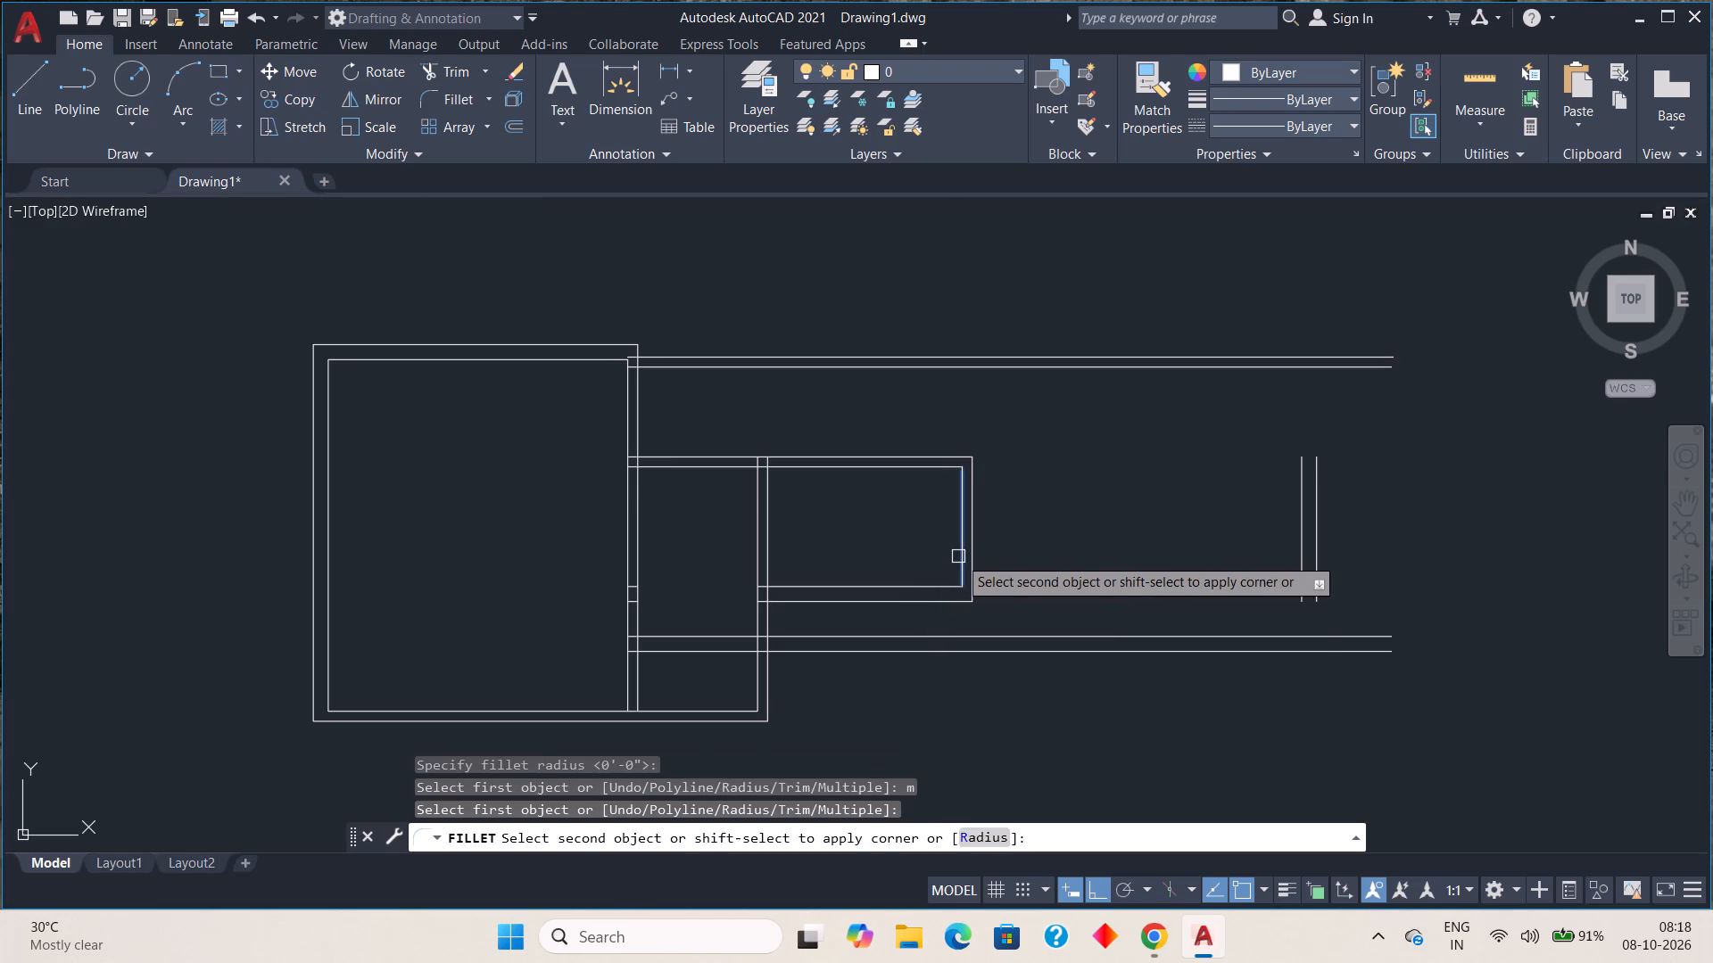
left_click(963, 653)
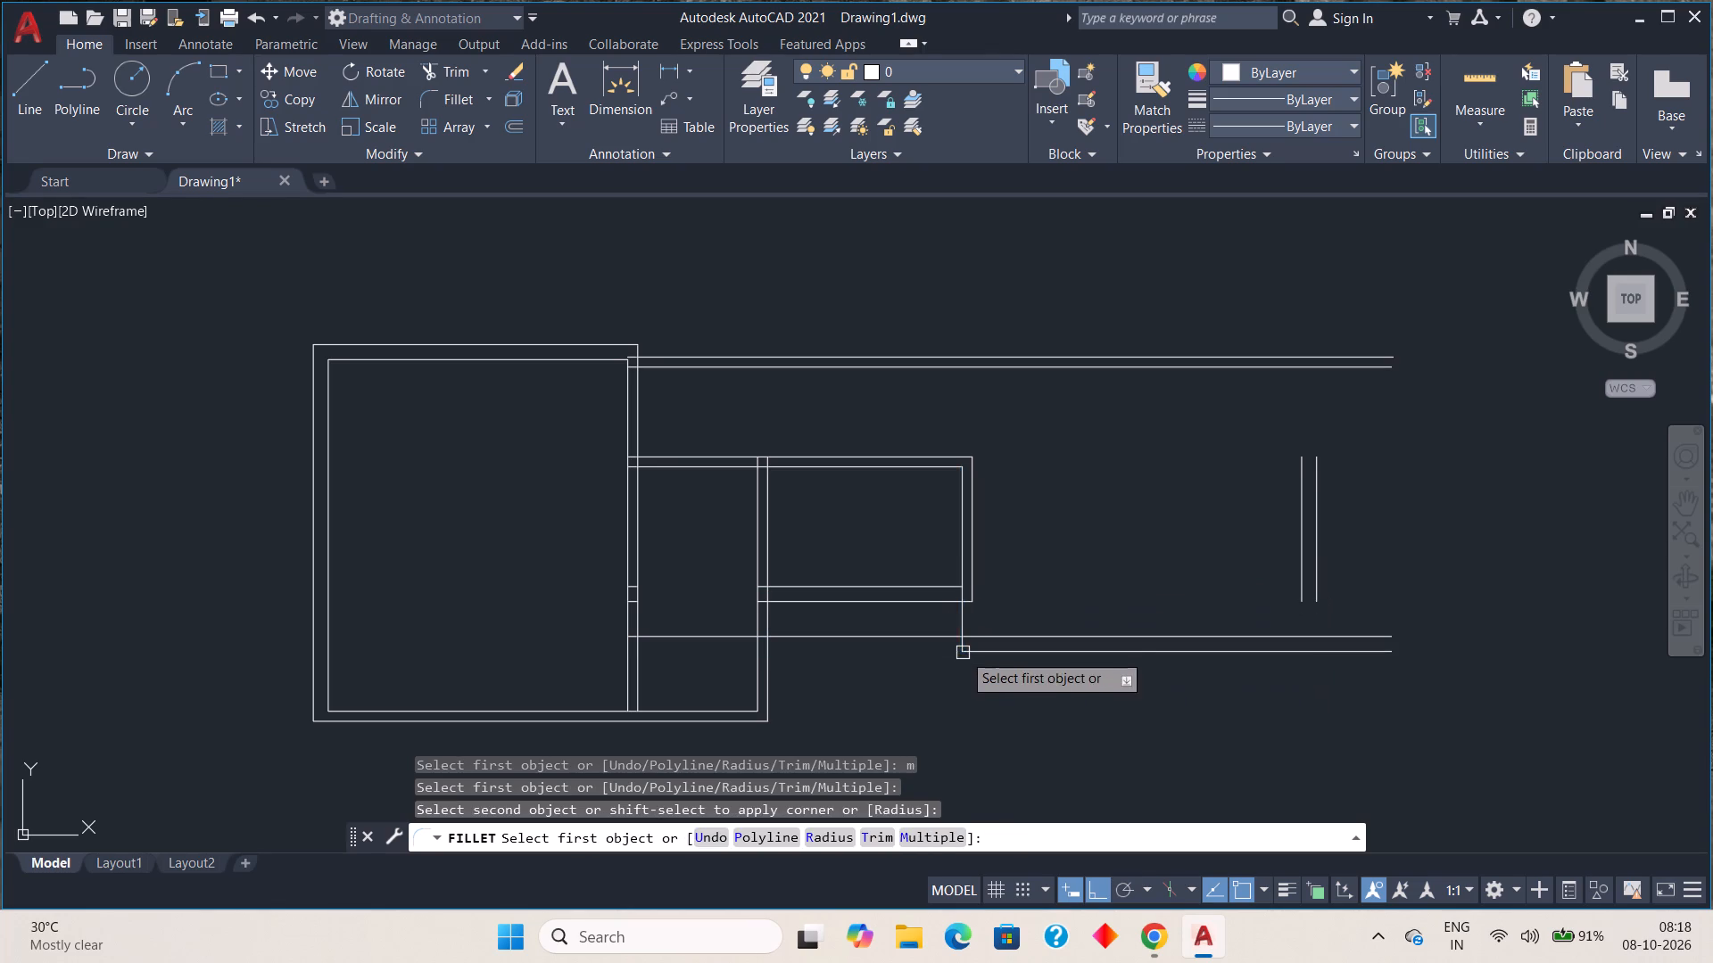
left_click(970, 577)
left_click(981, 633)
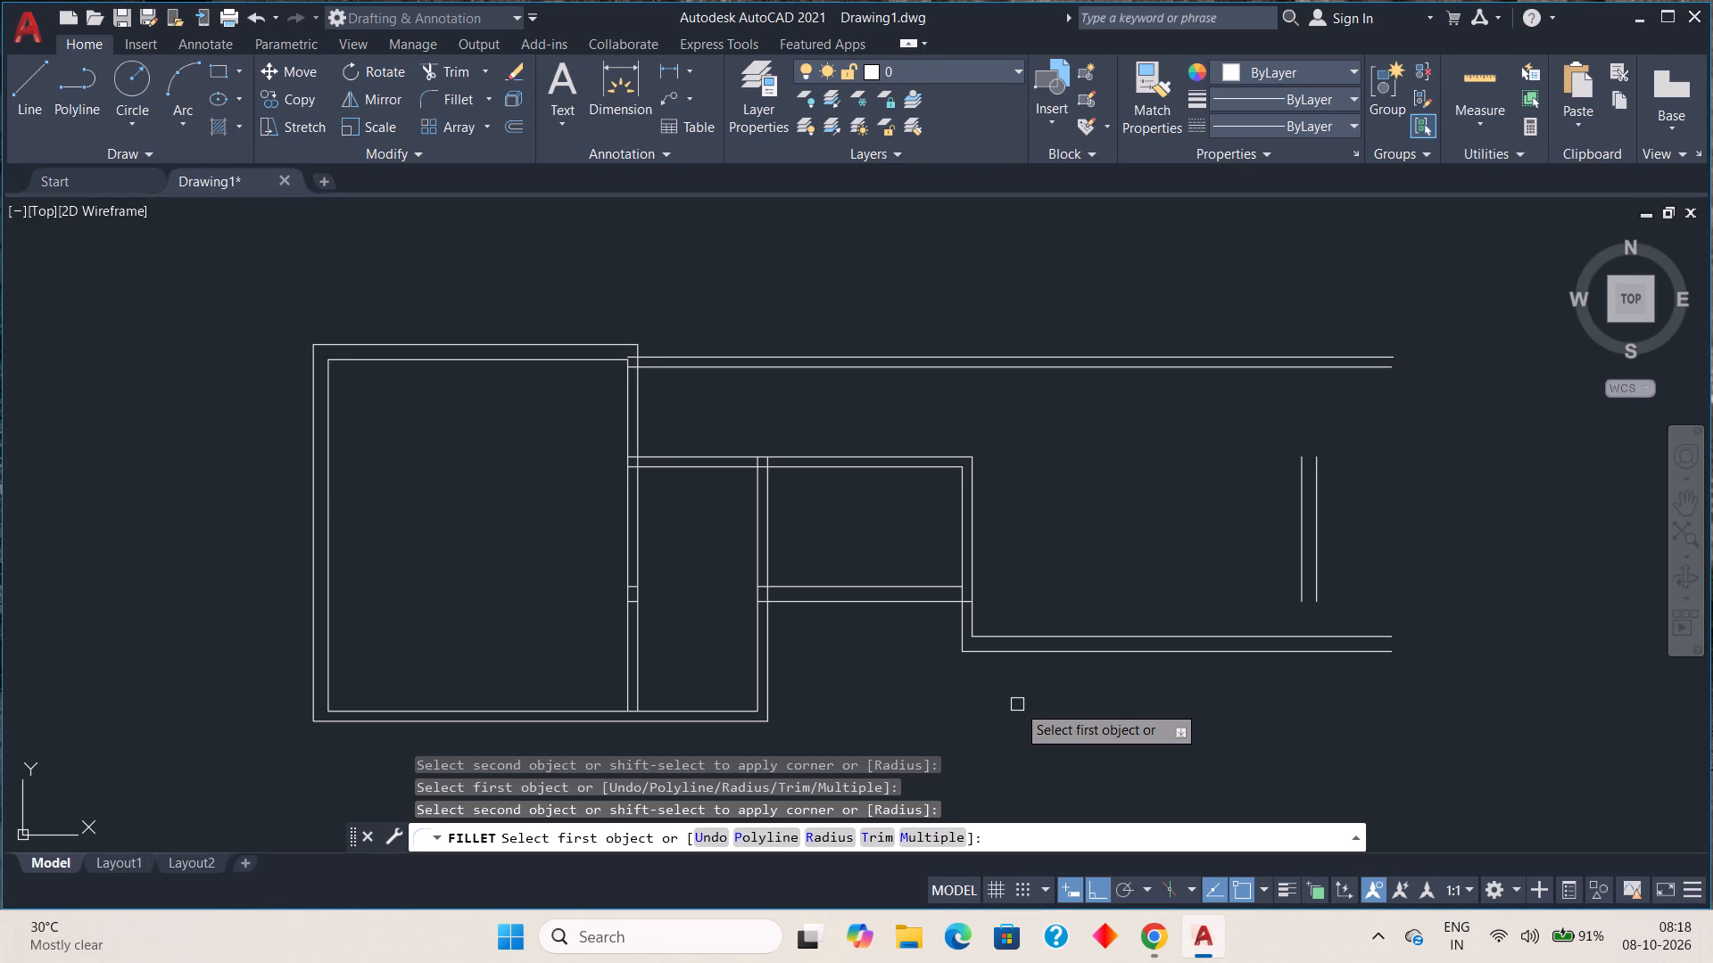
Fillet the inner upper wall line with the inner line of the 11'-wide space's right wall into a square corner.
left_click(1263, 369)
left_click(1301, 507)
left_click(1335, 358)
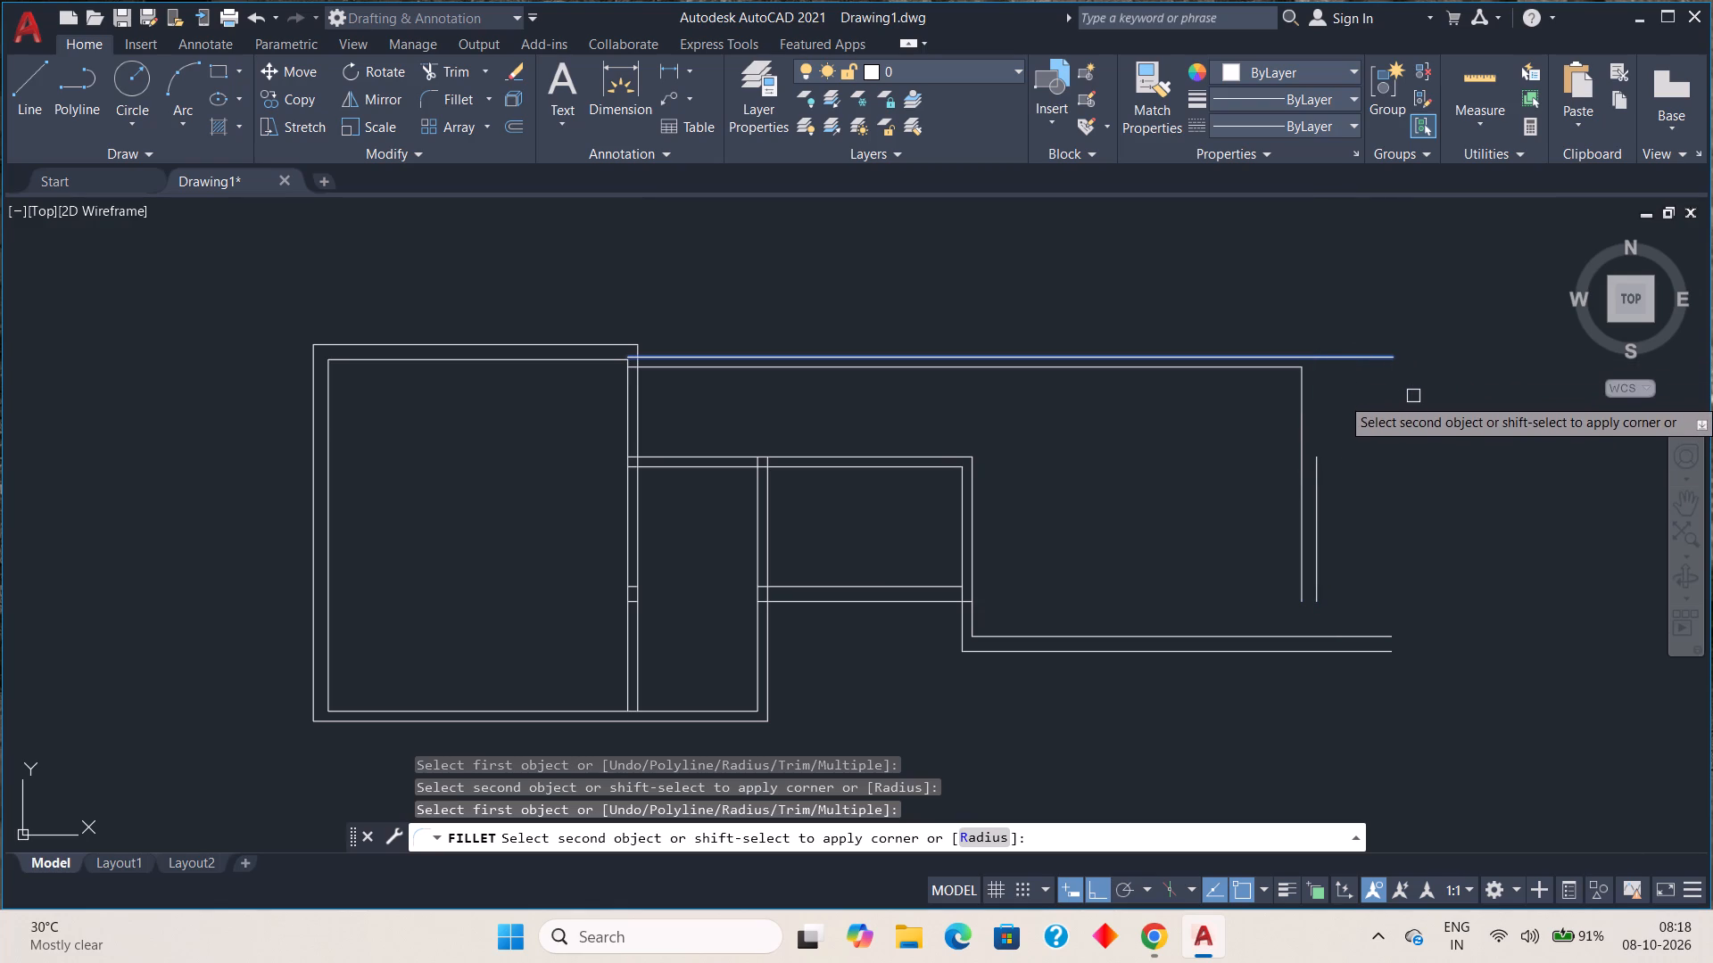
key("Escape")
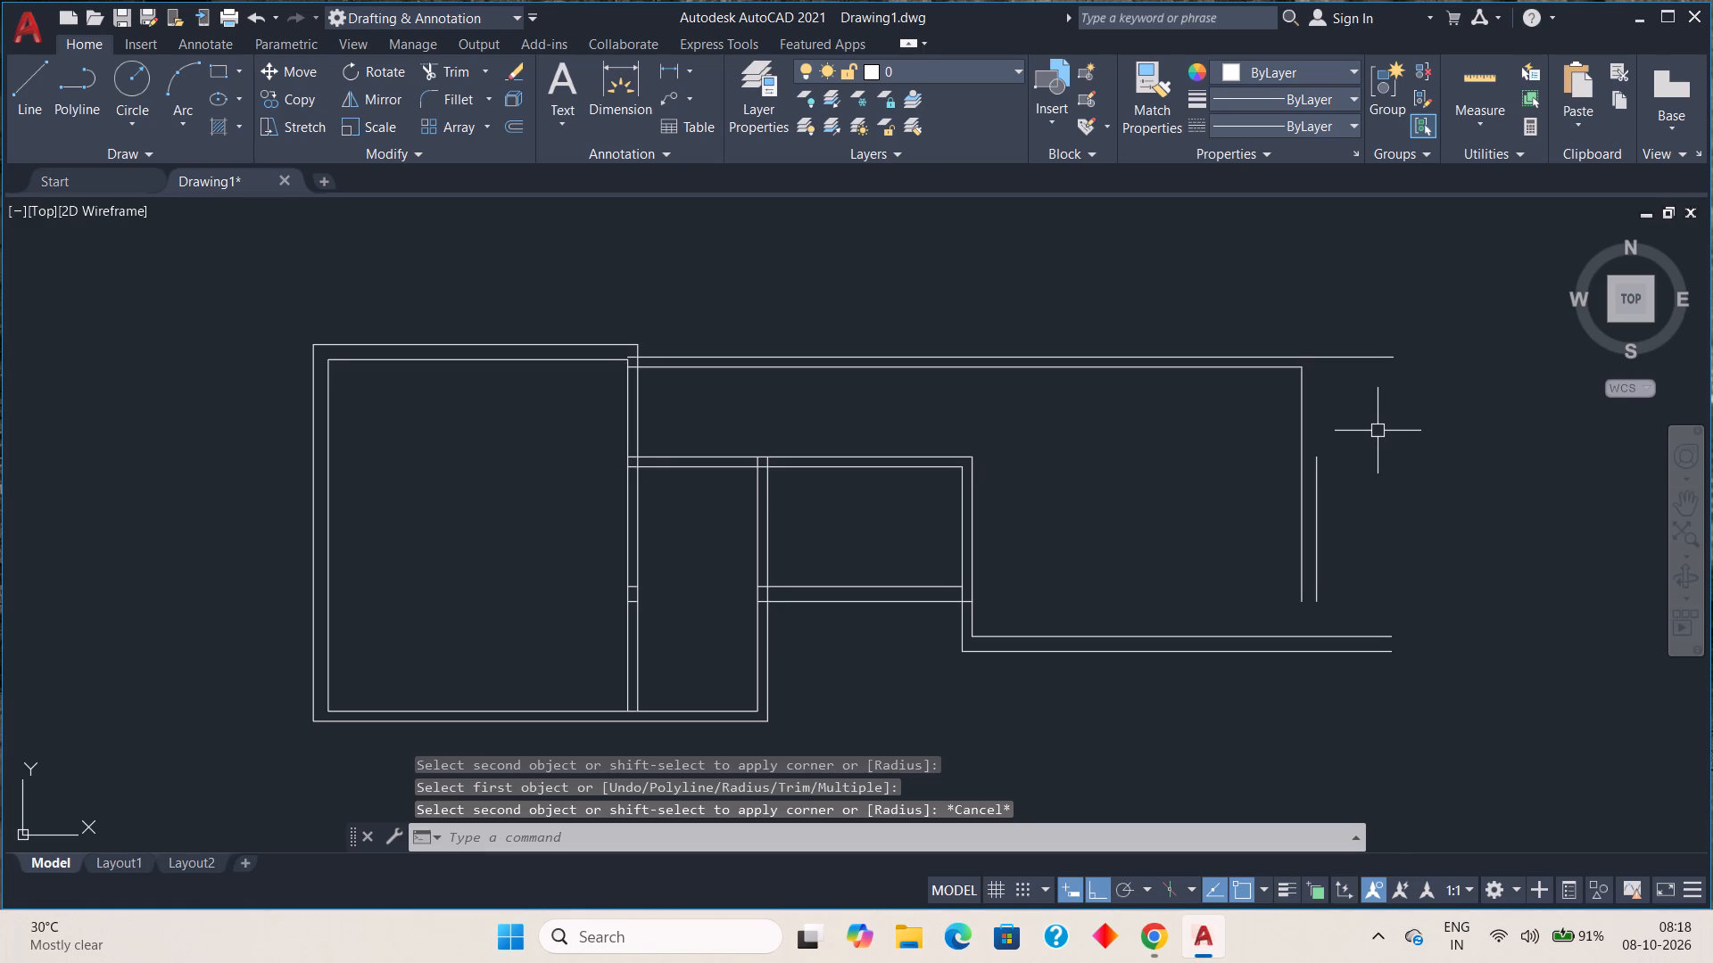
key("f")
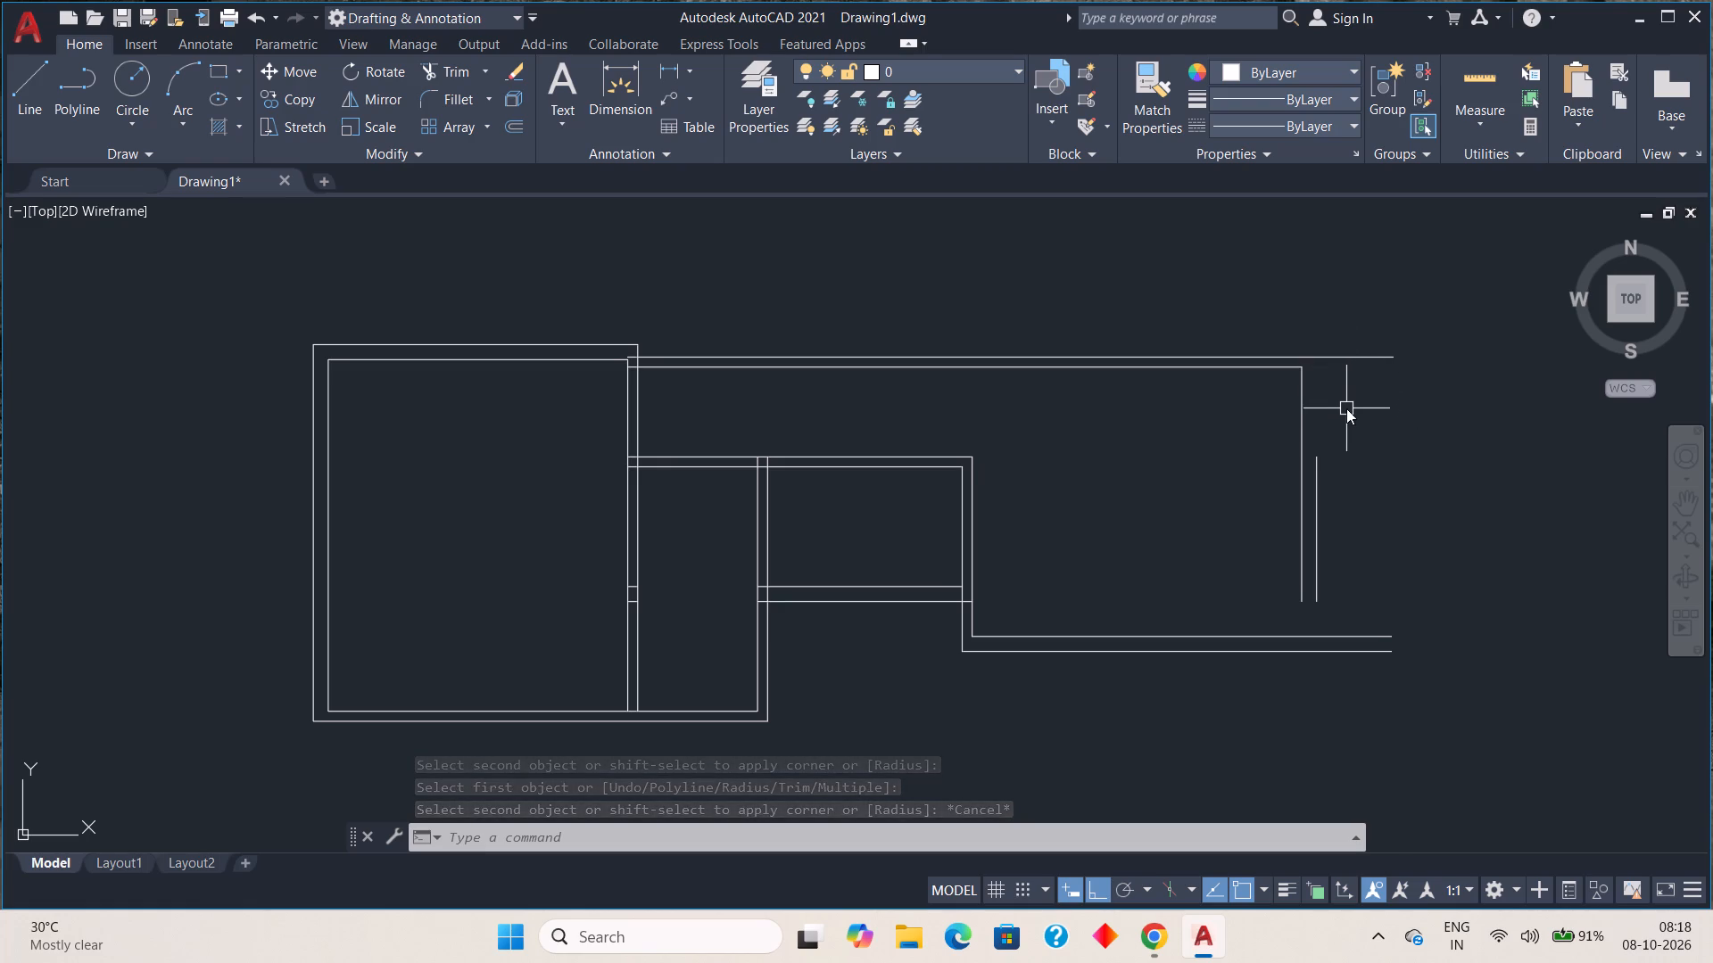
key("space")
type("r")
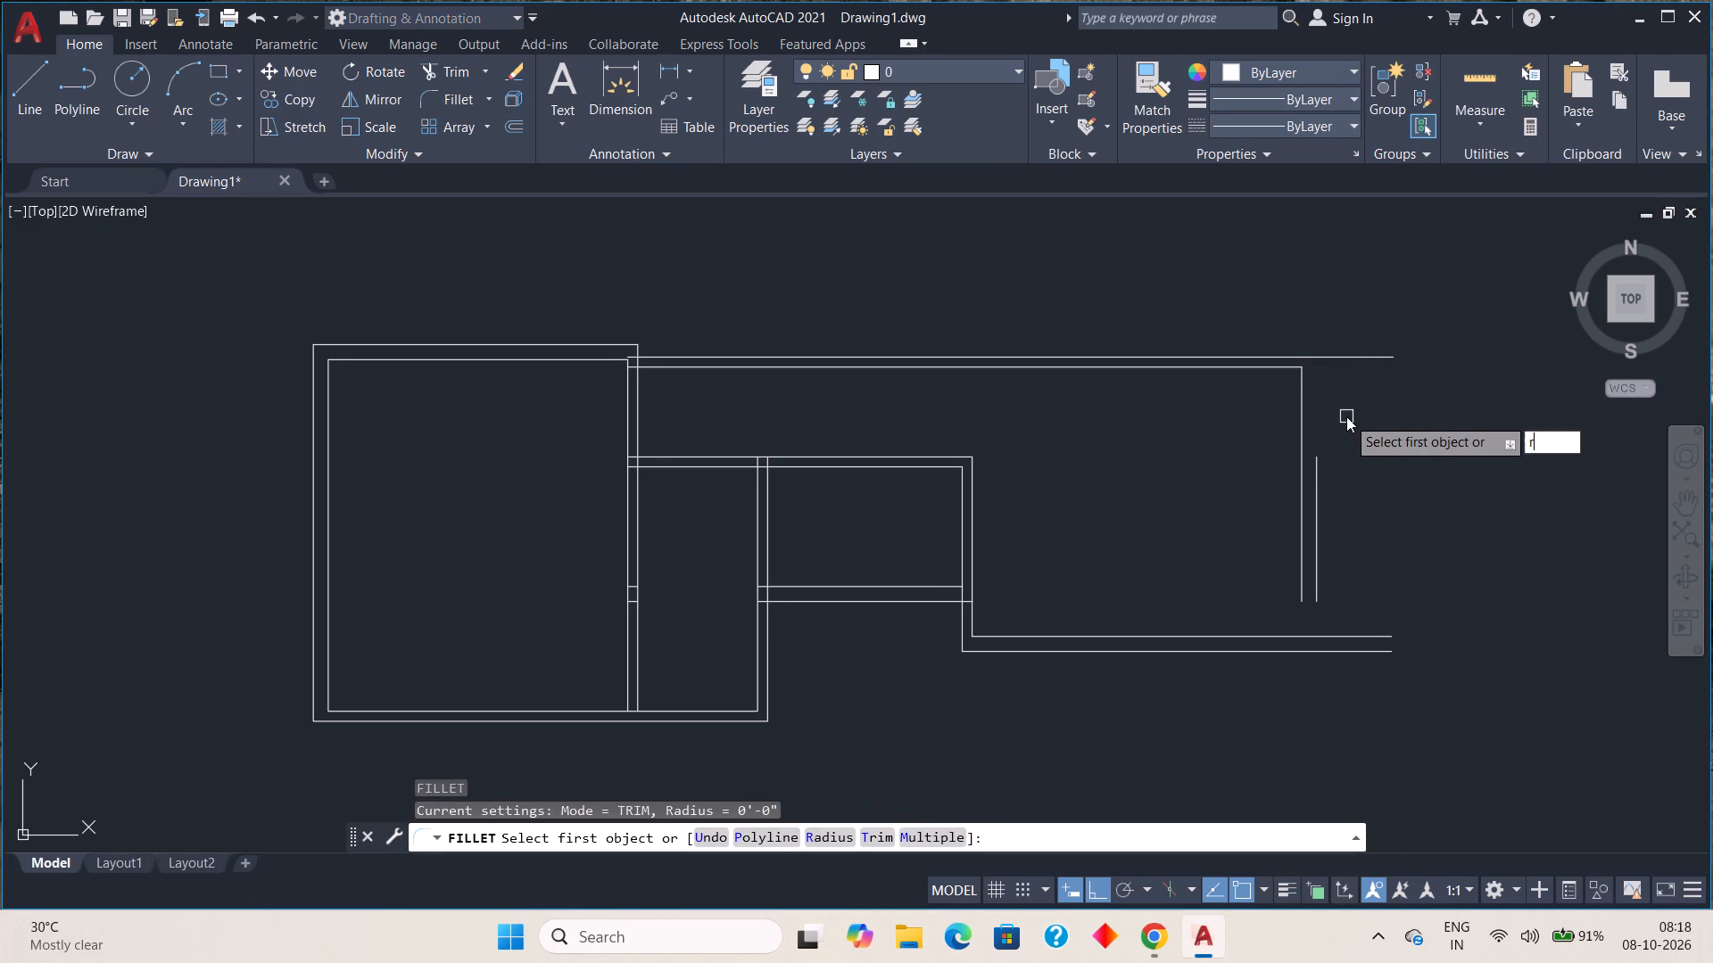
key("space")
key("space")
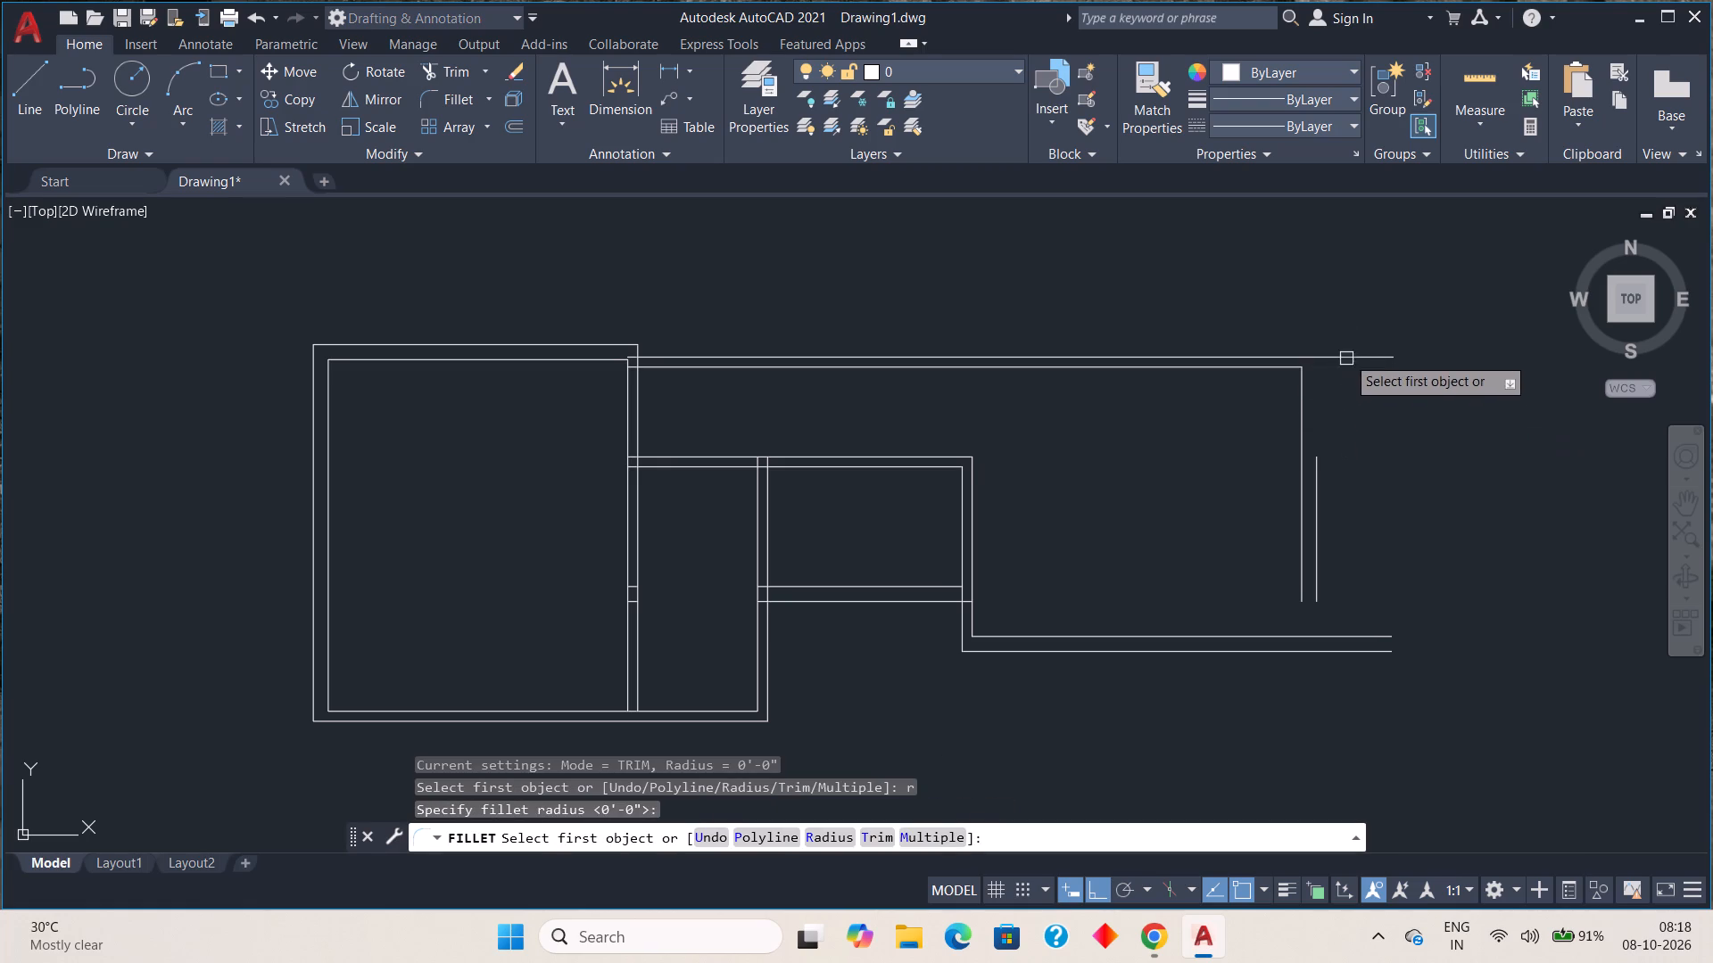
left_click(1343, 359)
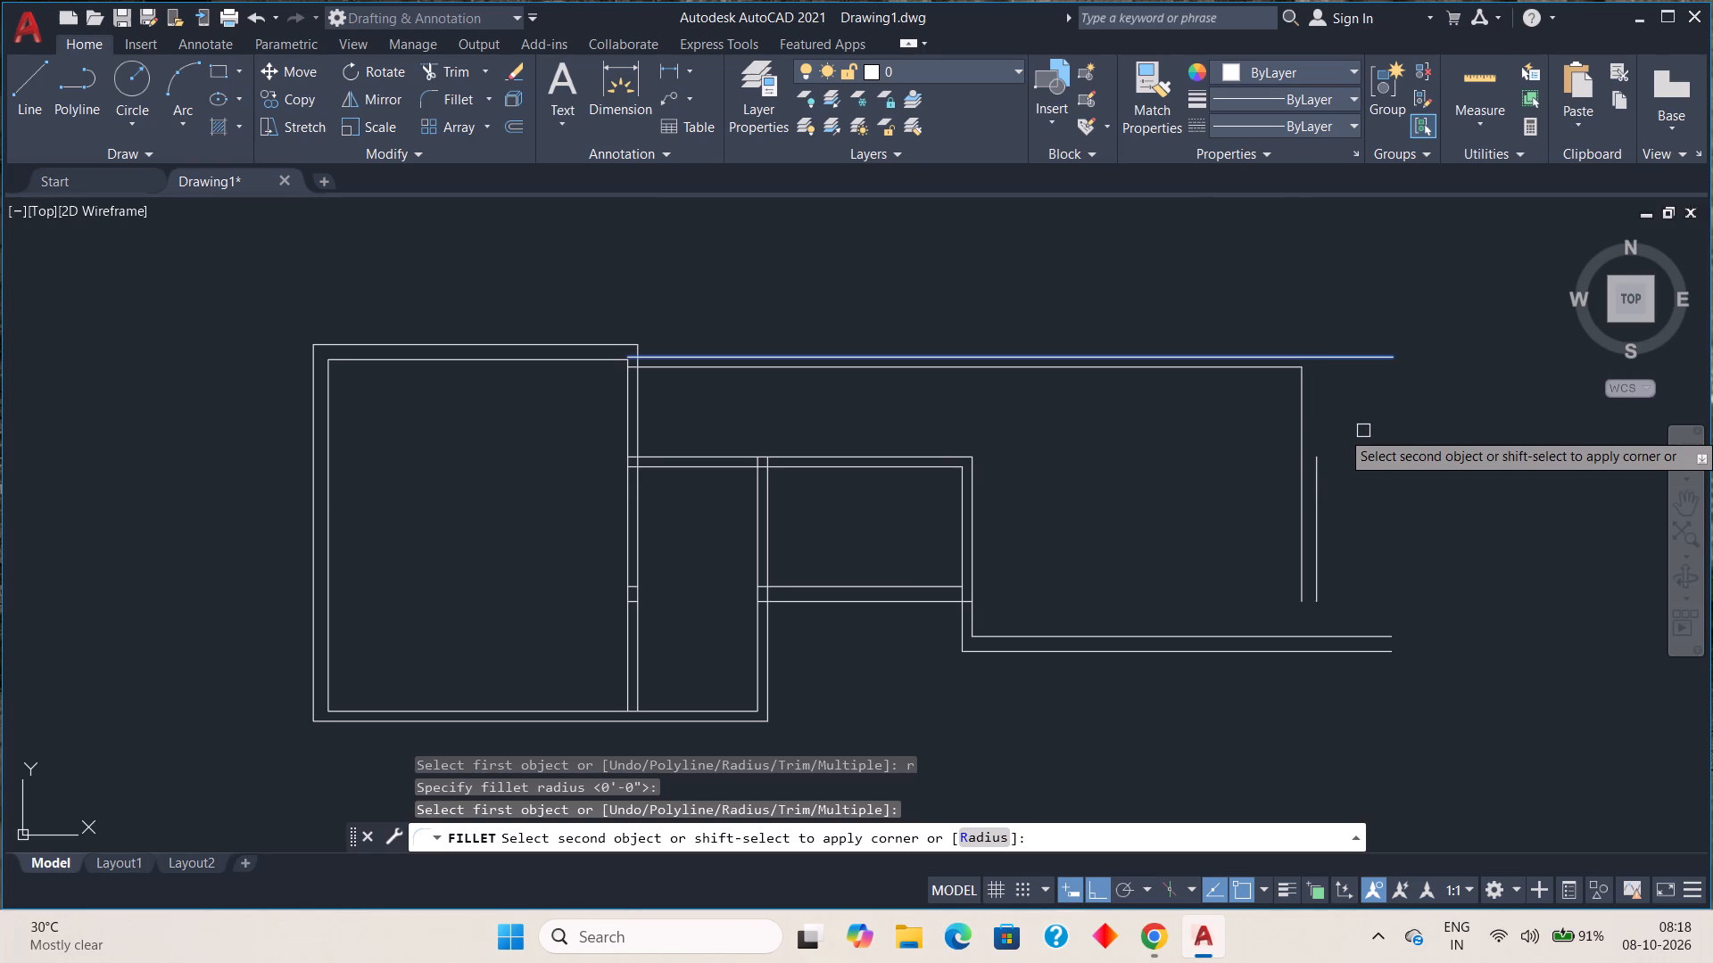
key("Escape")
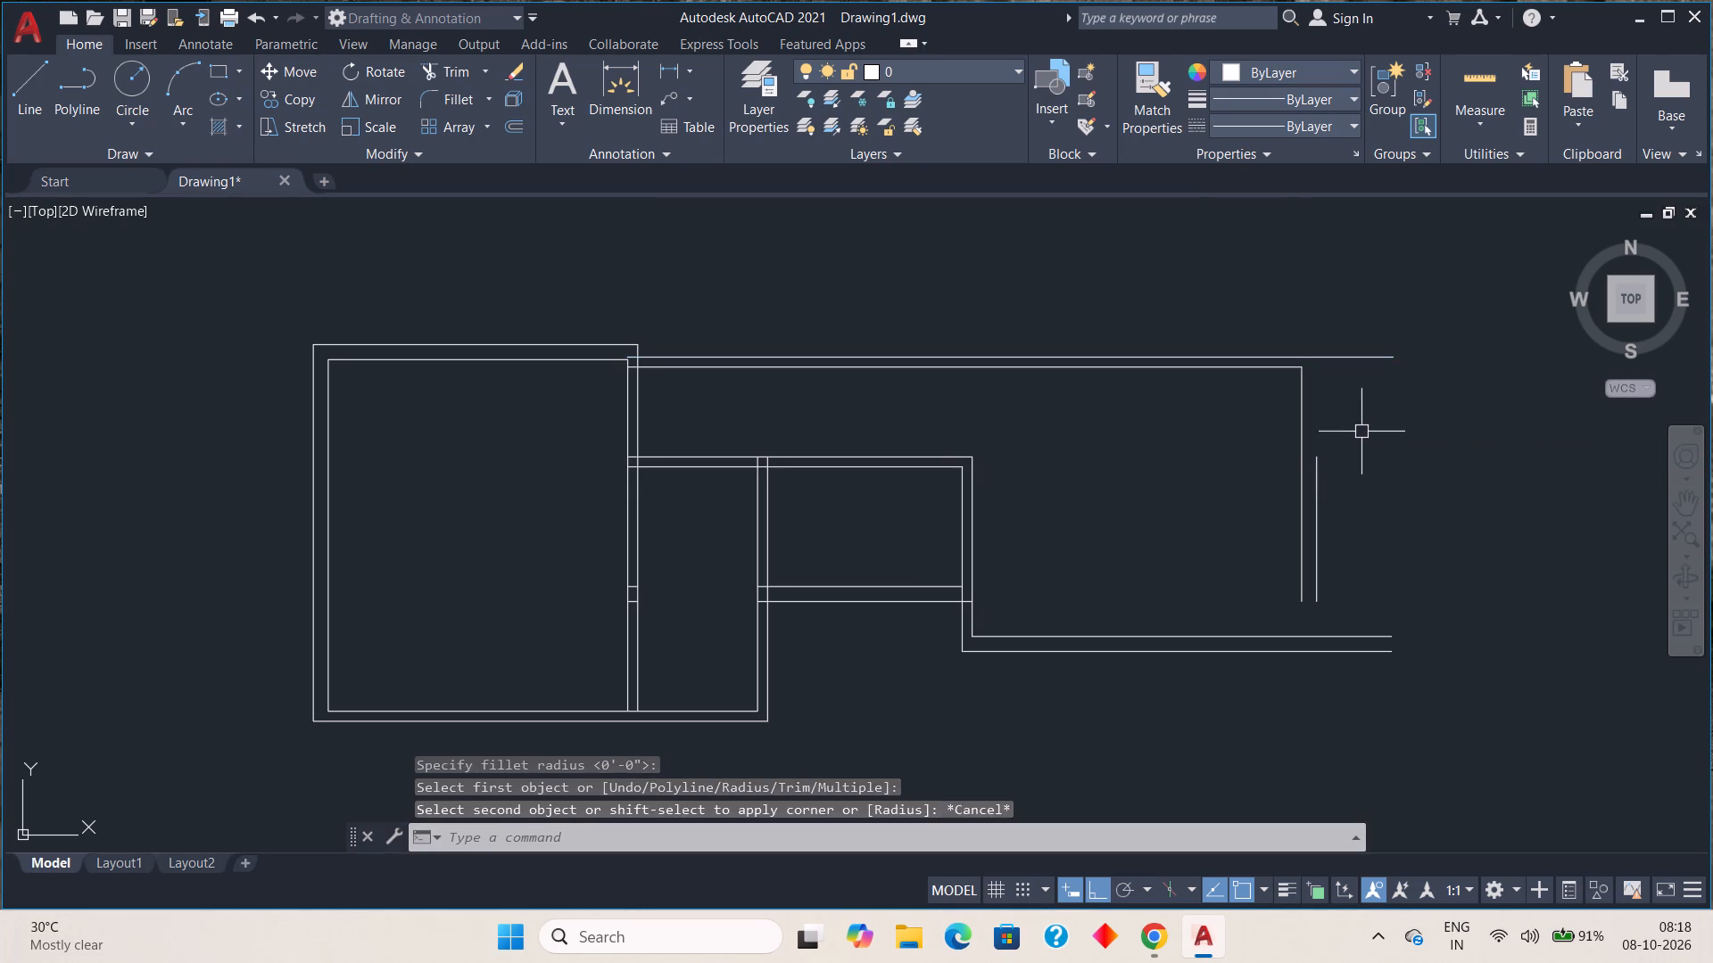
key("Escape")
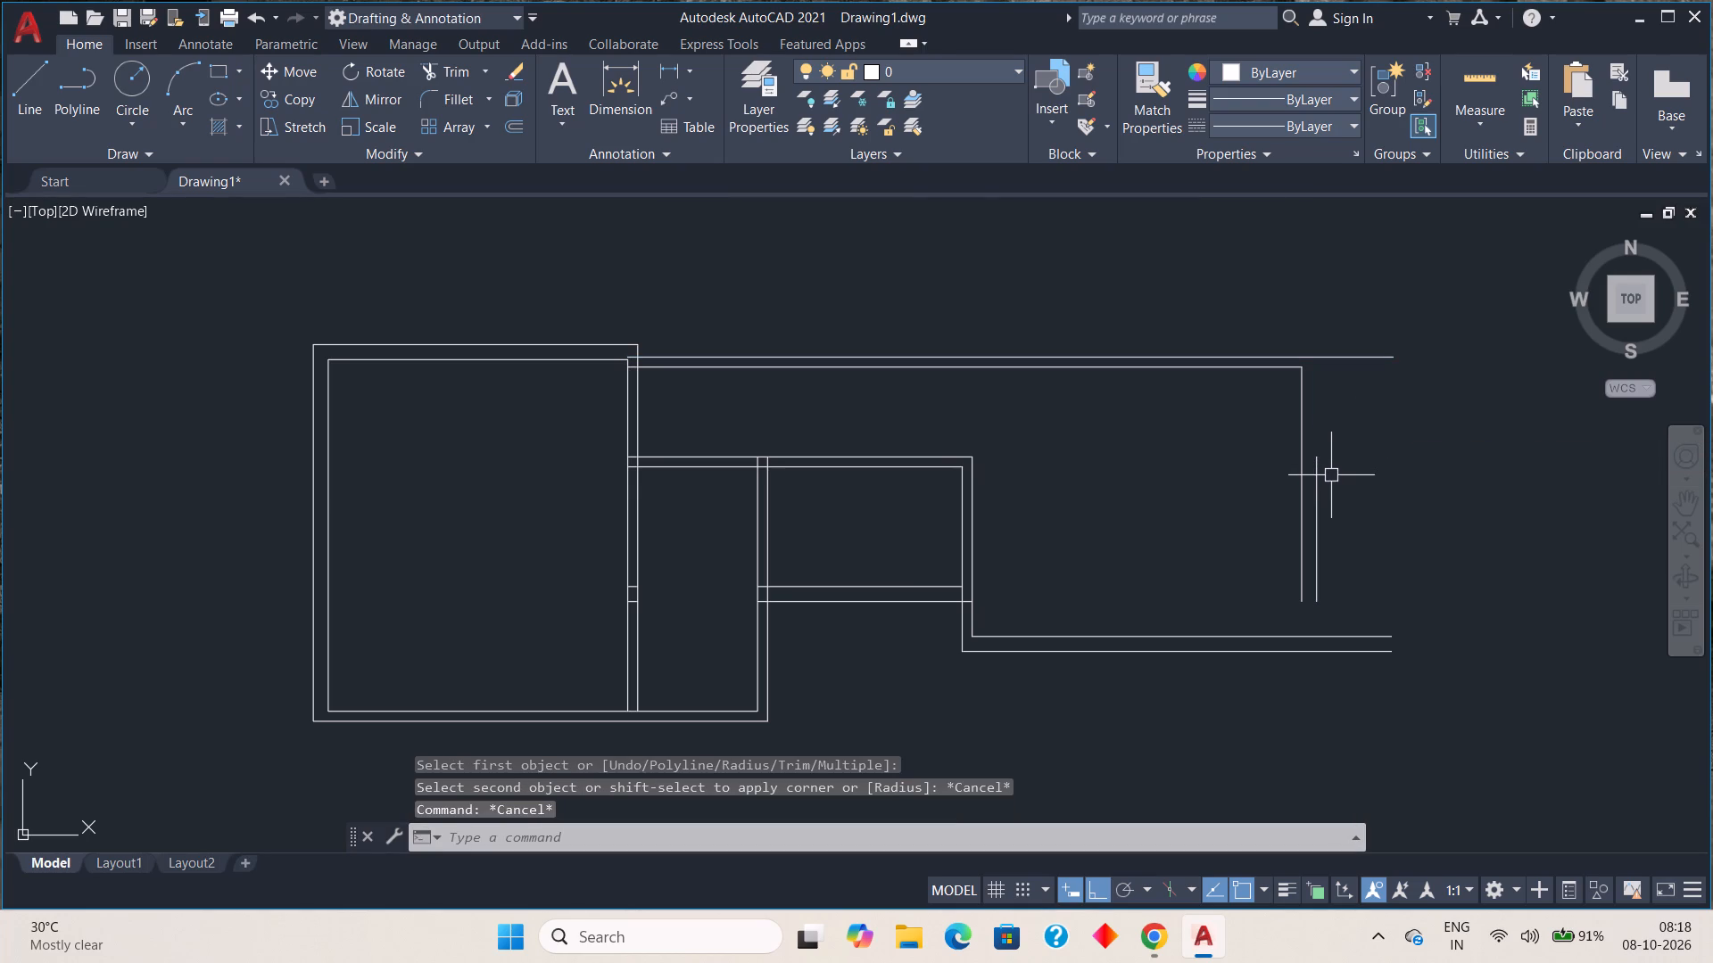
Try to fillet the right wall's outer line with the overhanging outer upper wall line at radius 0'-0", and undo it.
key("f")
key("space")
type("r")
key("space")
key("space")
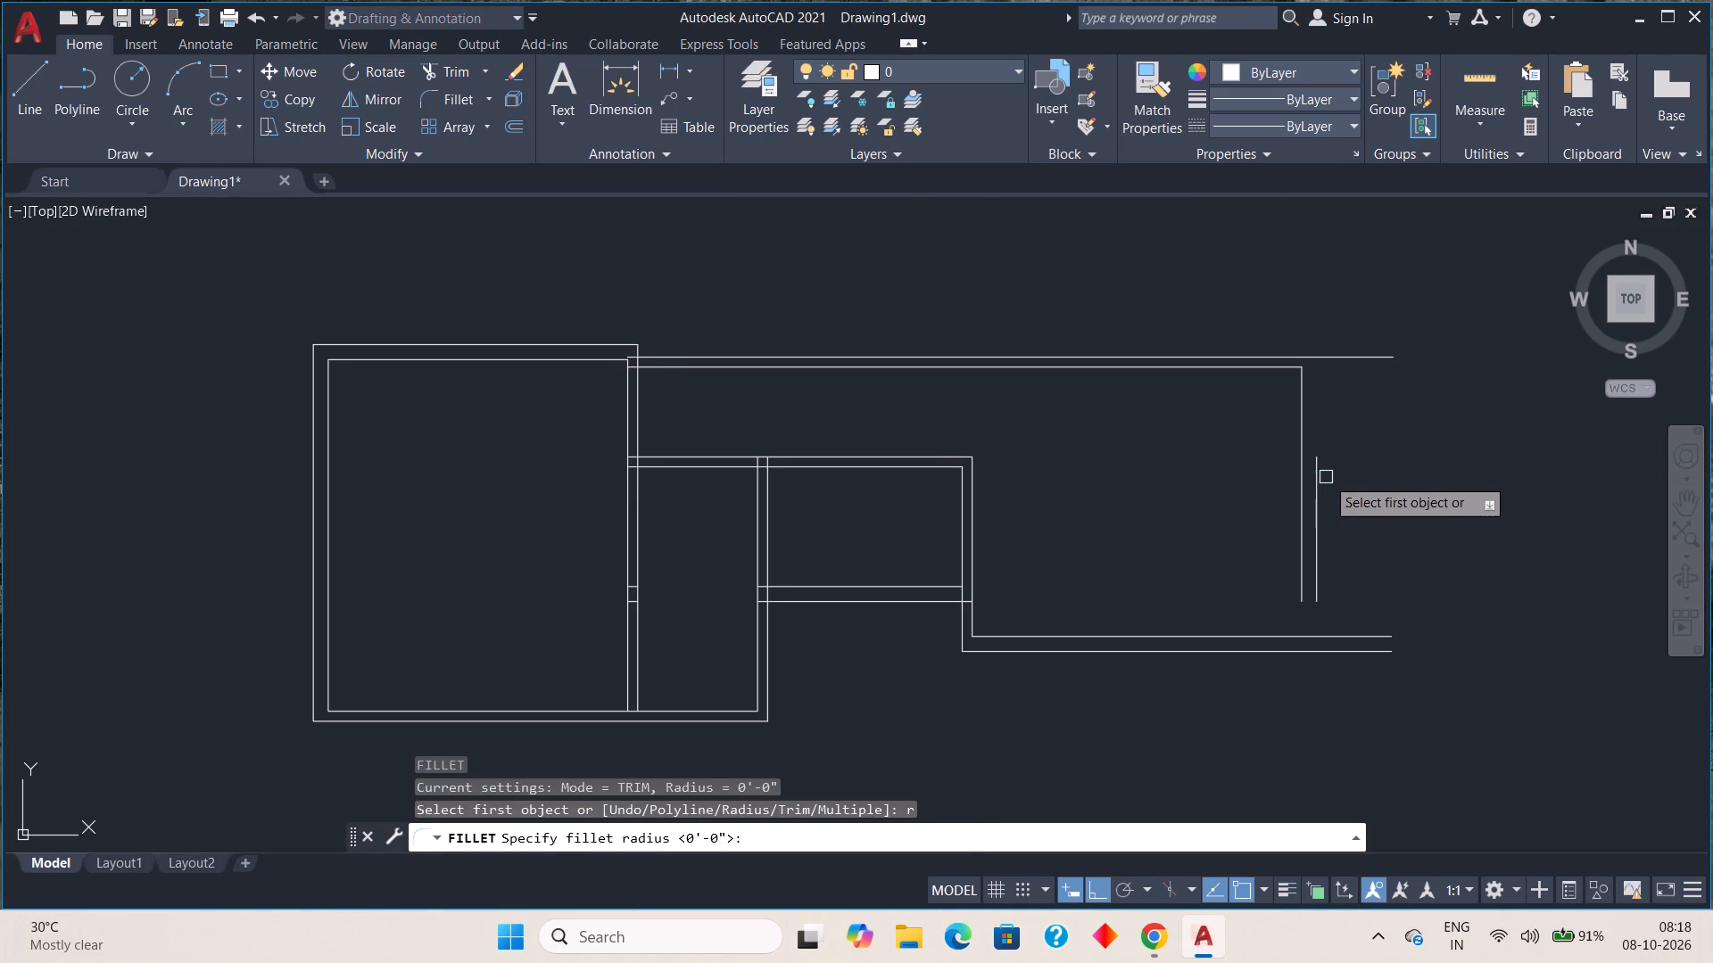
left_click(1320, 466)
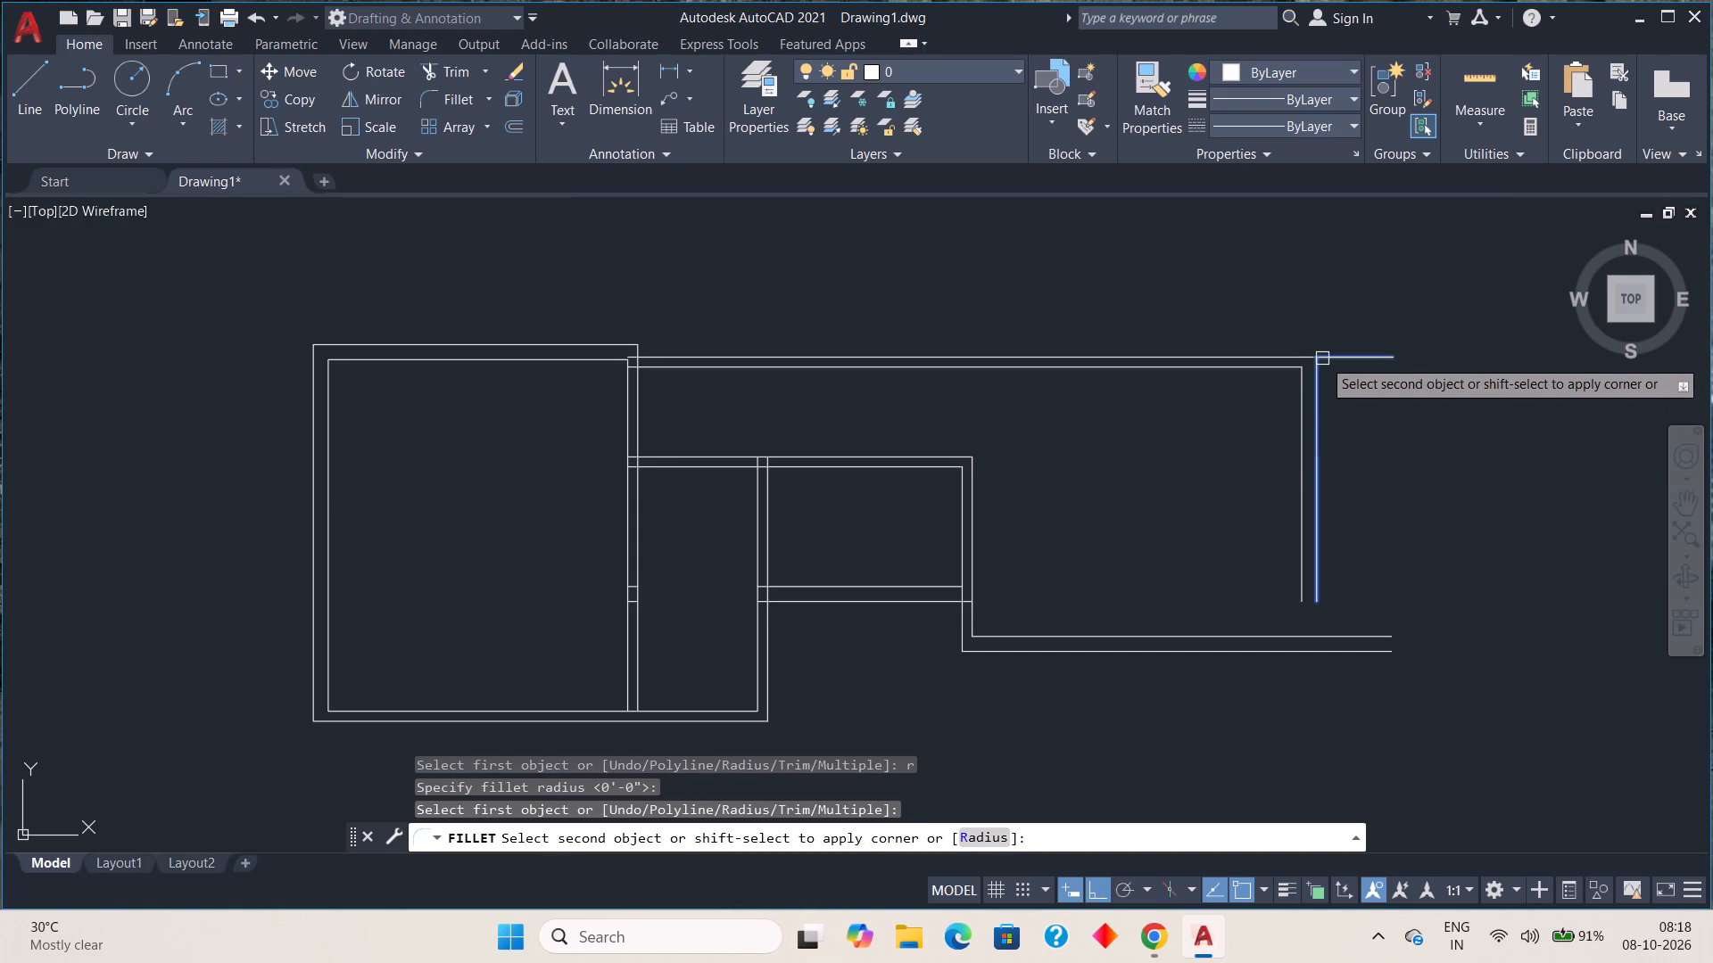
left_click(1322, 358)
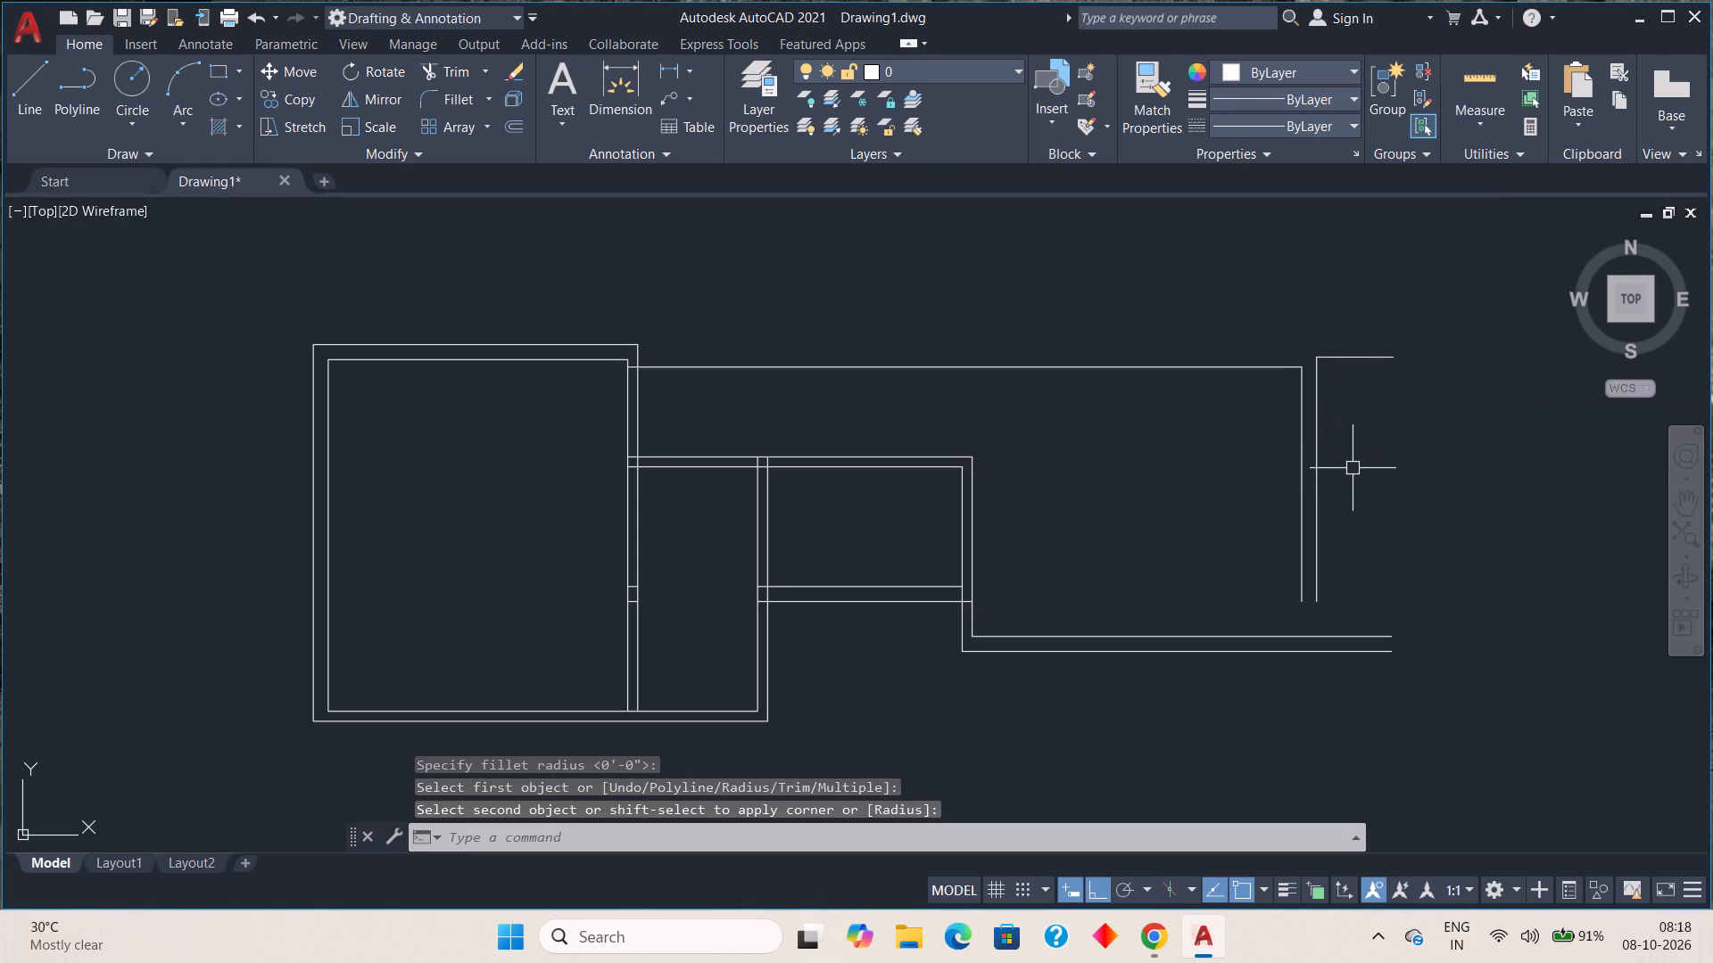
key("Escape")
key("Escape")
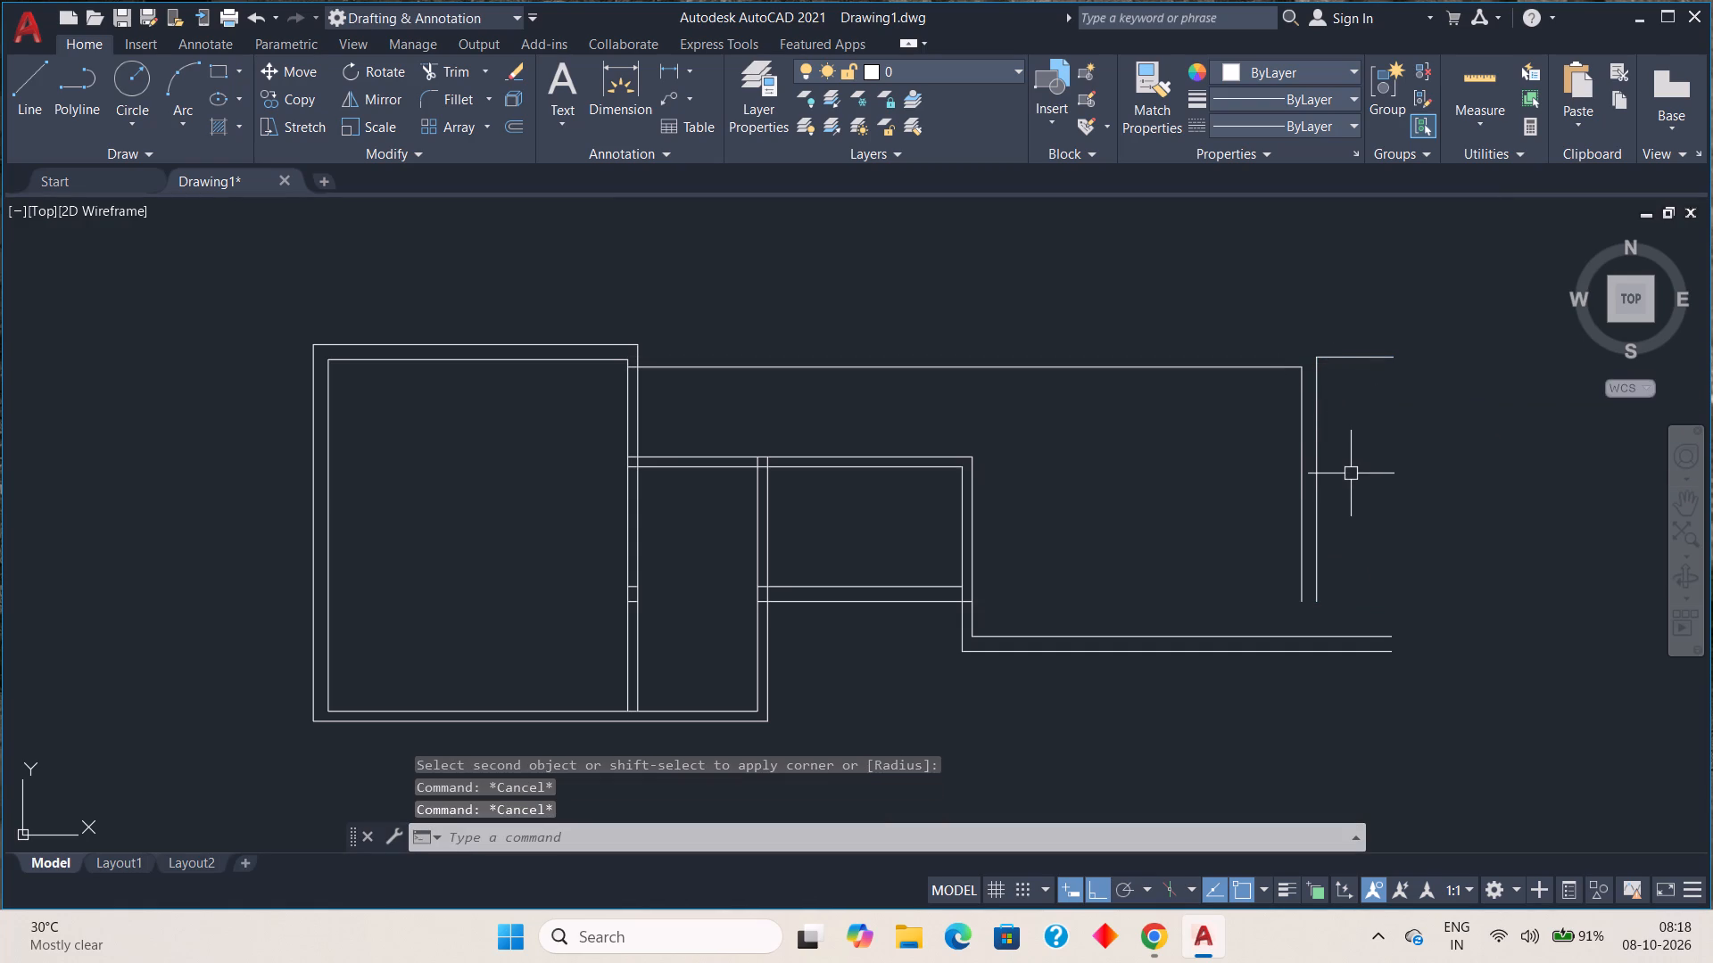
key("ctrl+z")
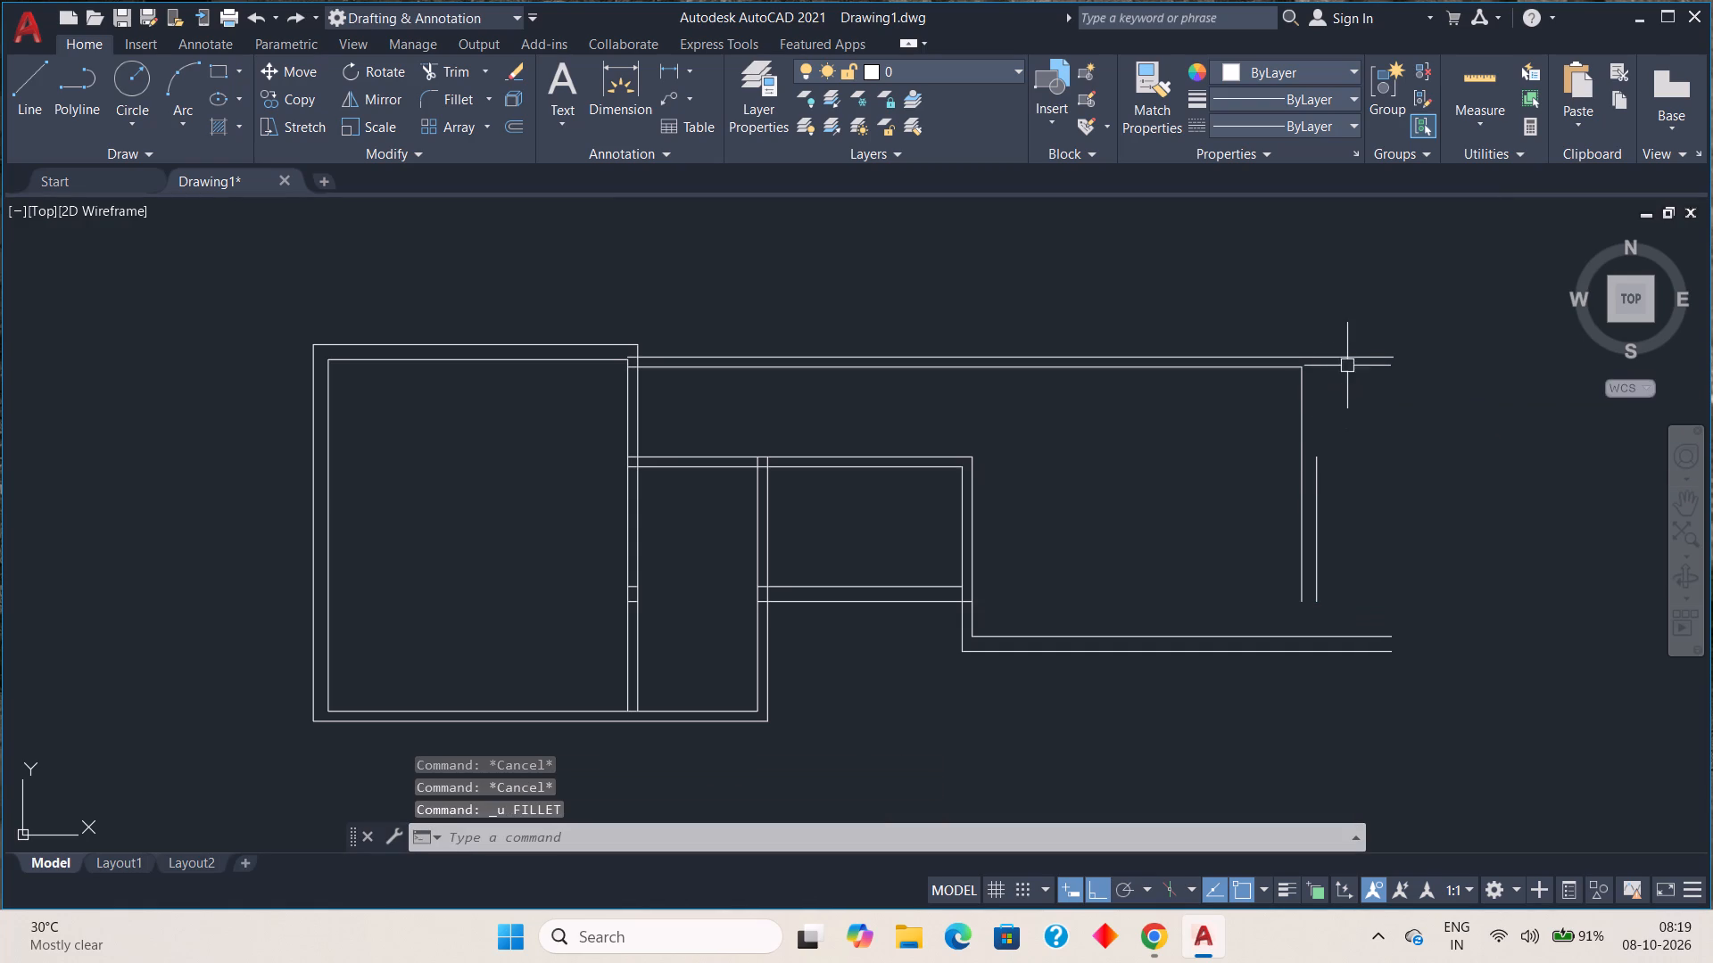
Shorten the outer upper wall line to about 22'-6", ending it in line with the right wall's inner line.
left_click(1347, 356)
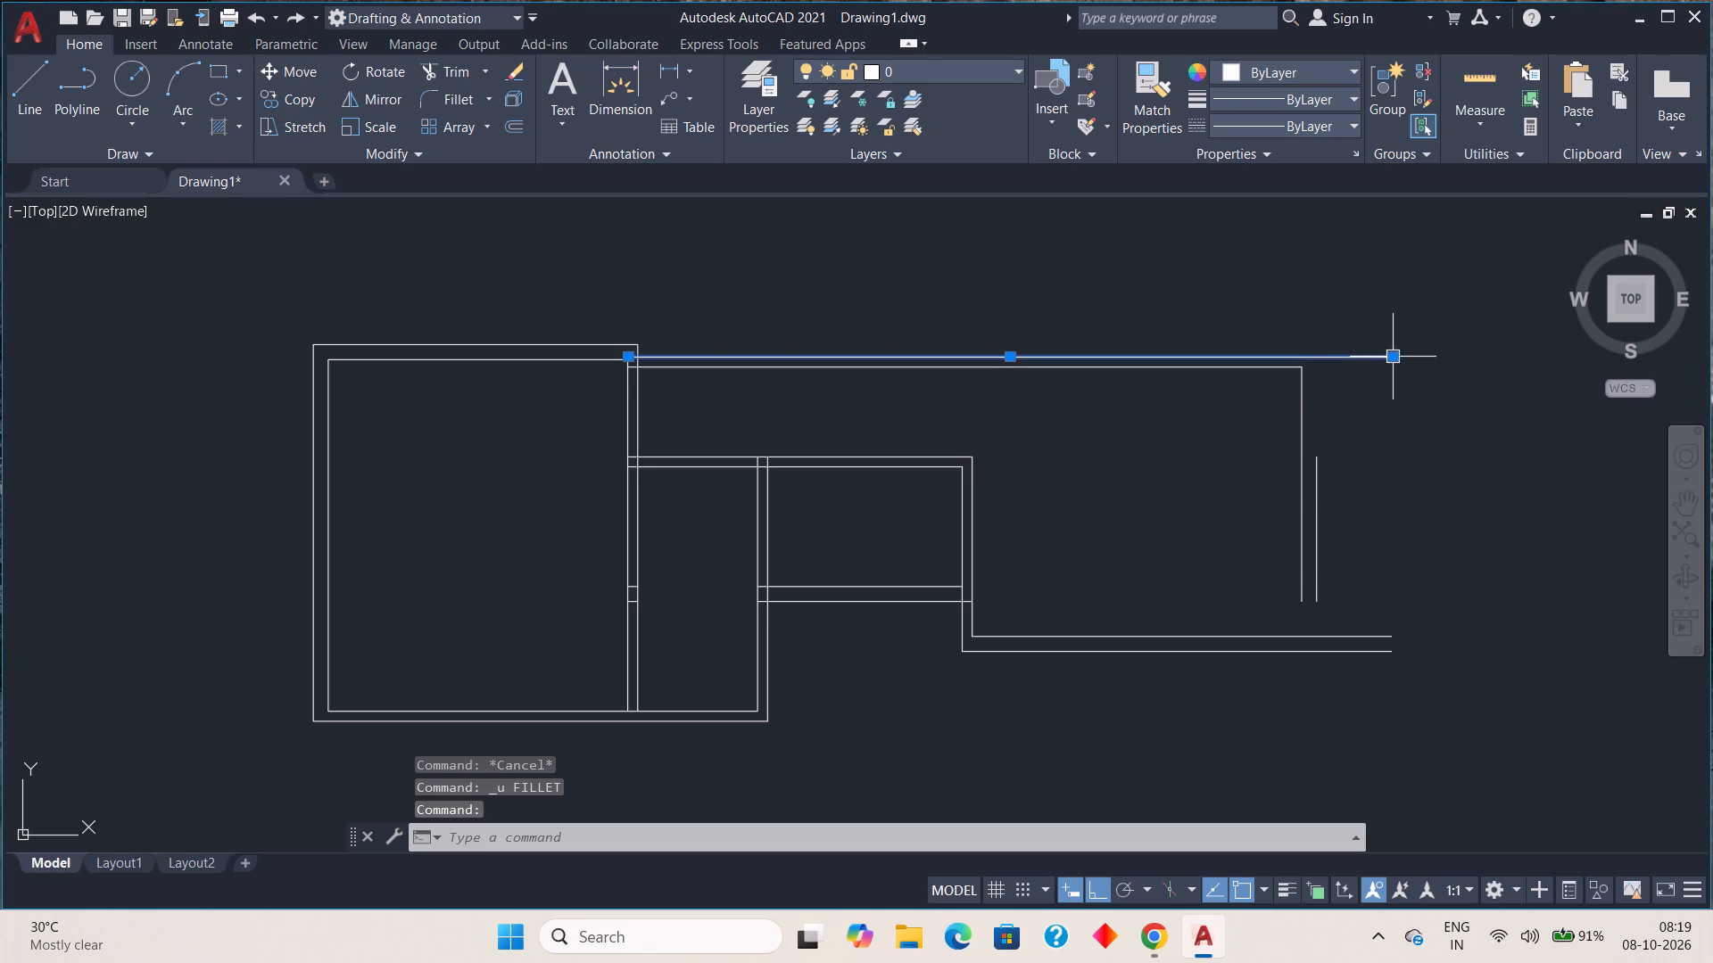
left_click(1388, 357)
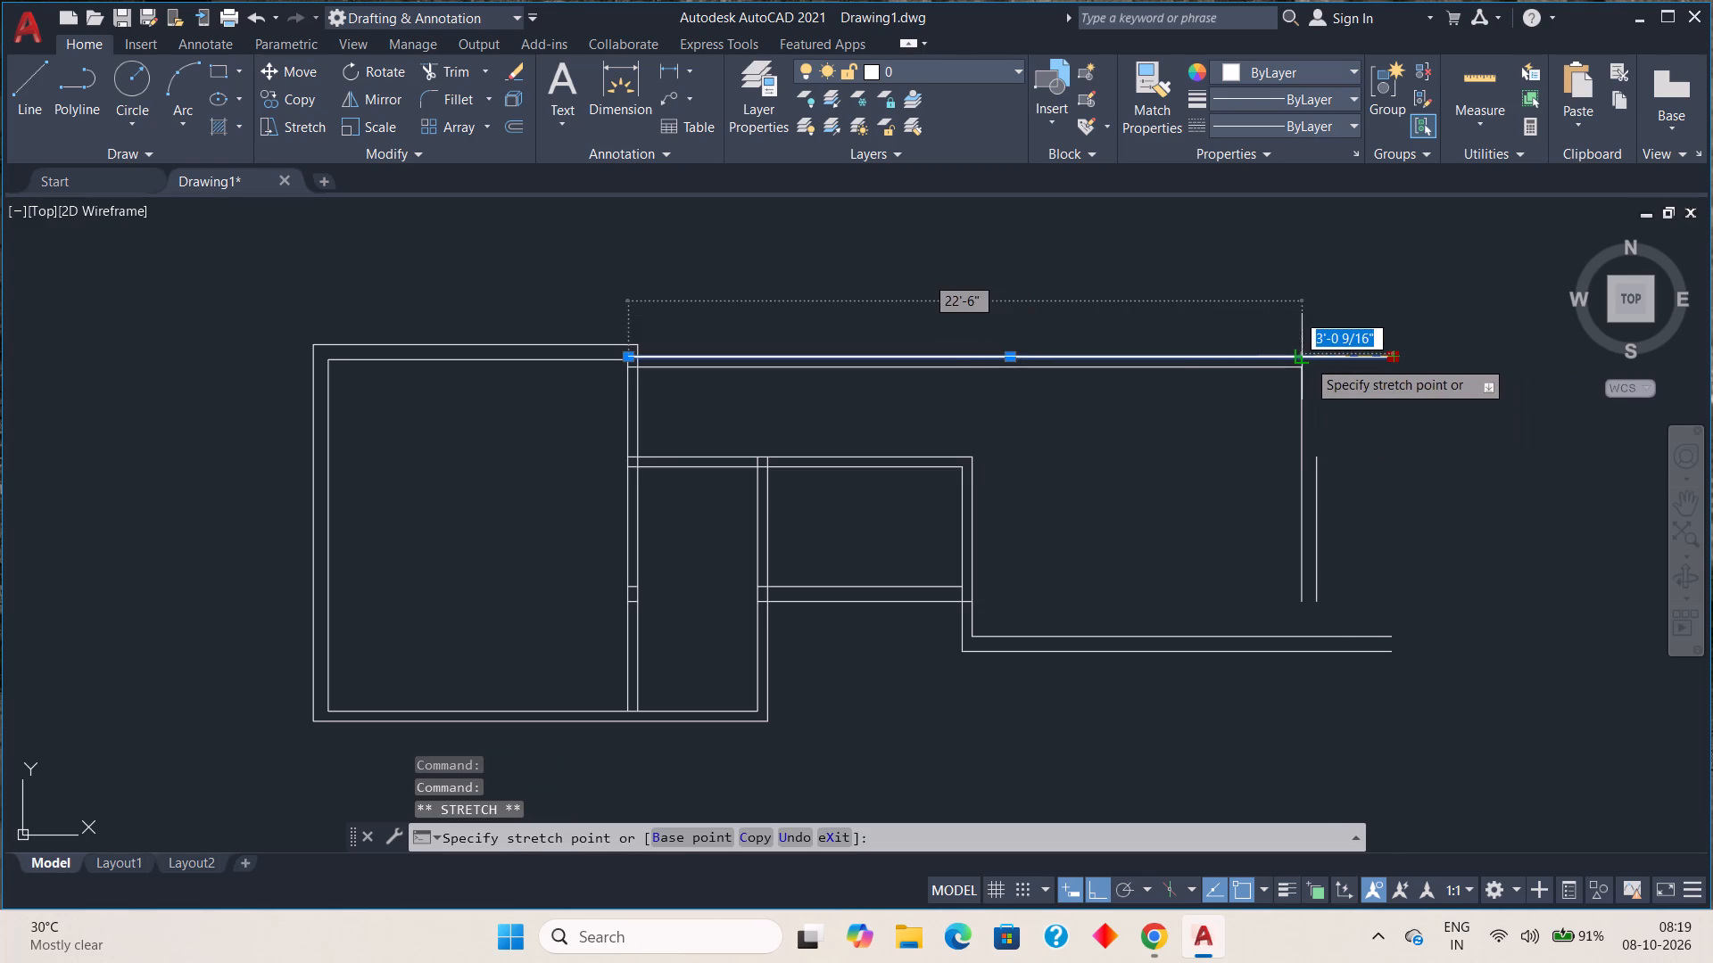
left_click(1307, 359)
key("Escape")
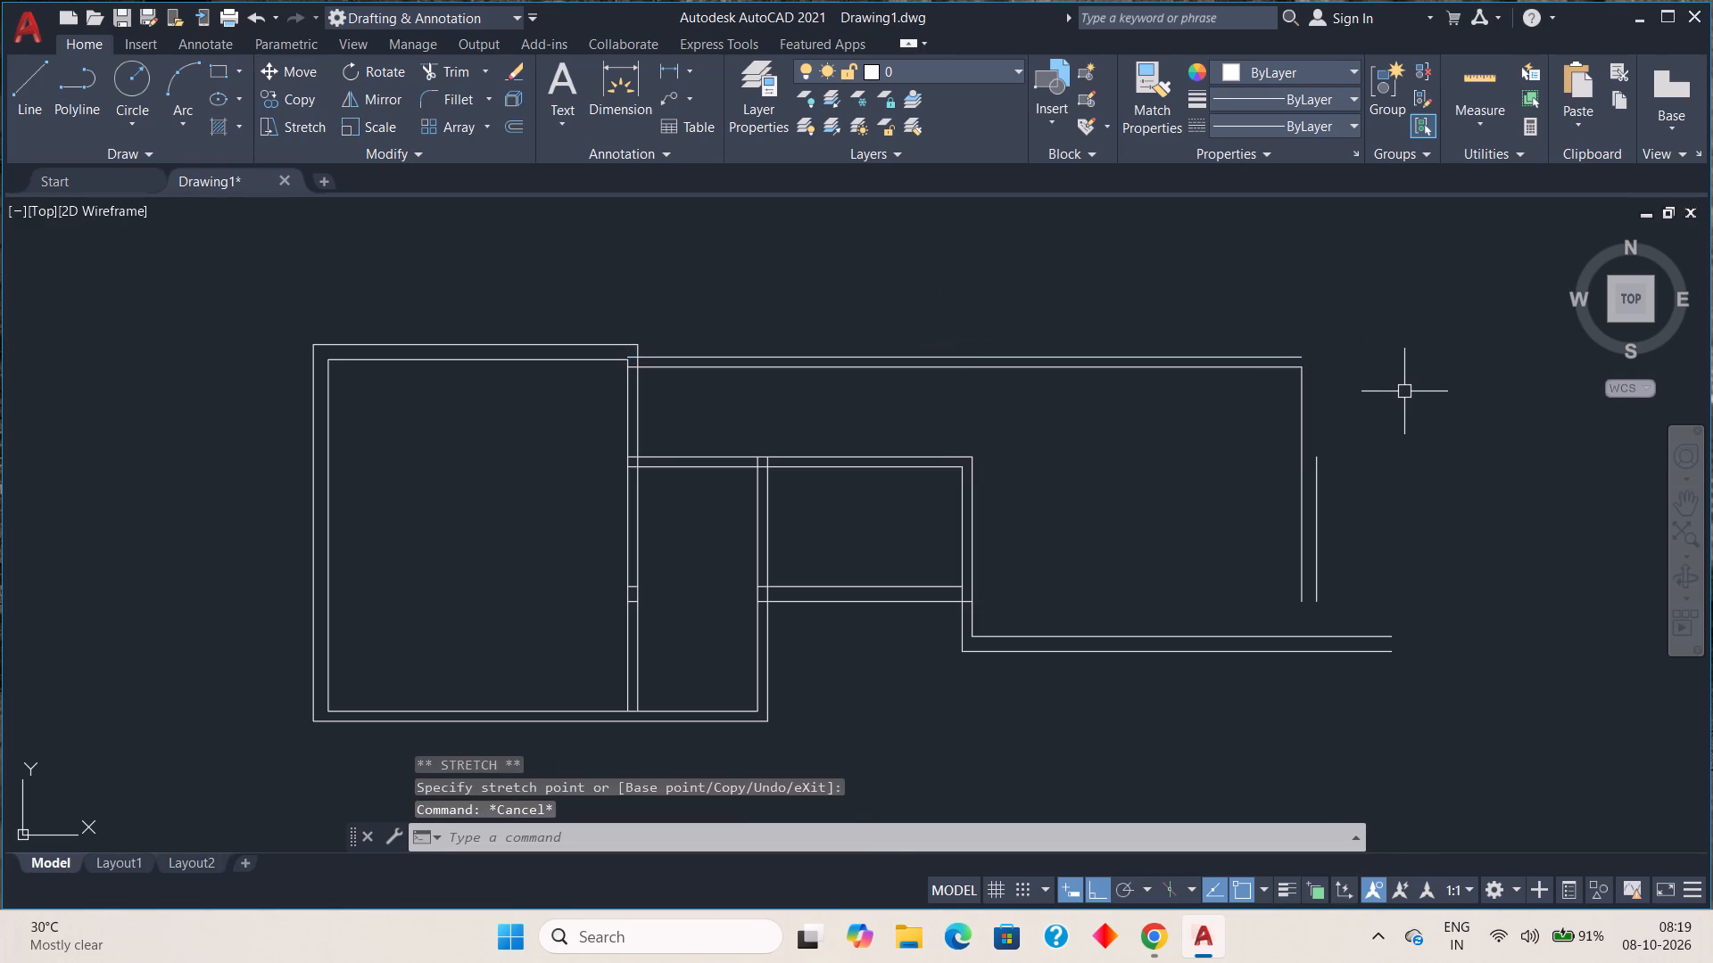
Fillet the outer line of the 11'-wide space's right wall with the outer upper wall line at radius 0'-0".
key("f")
key("space")
key("r")
key("space")
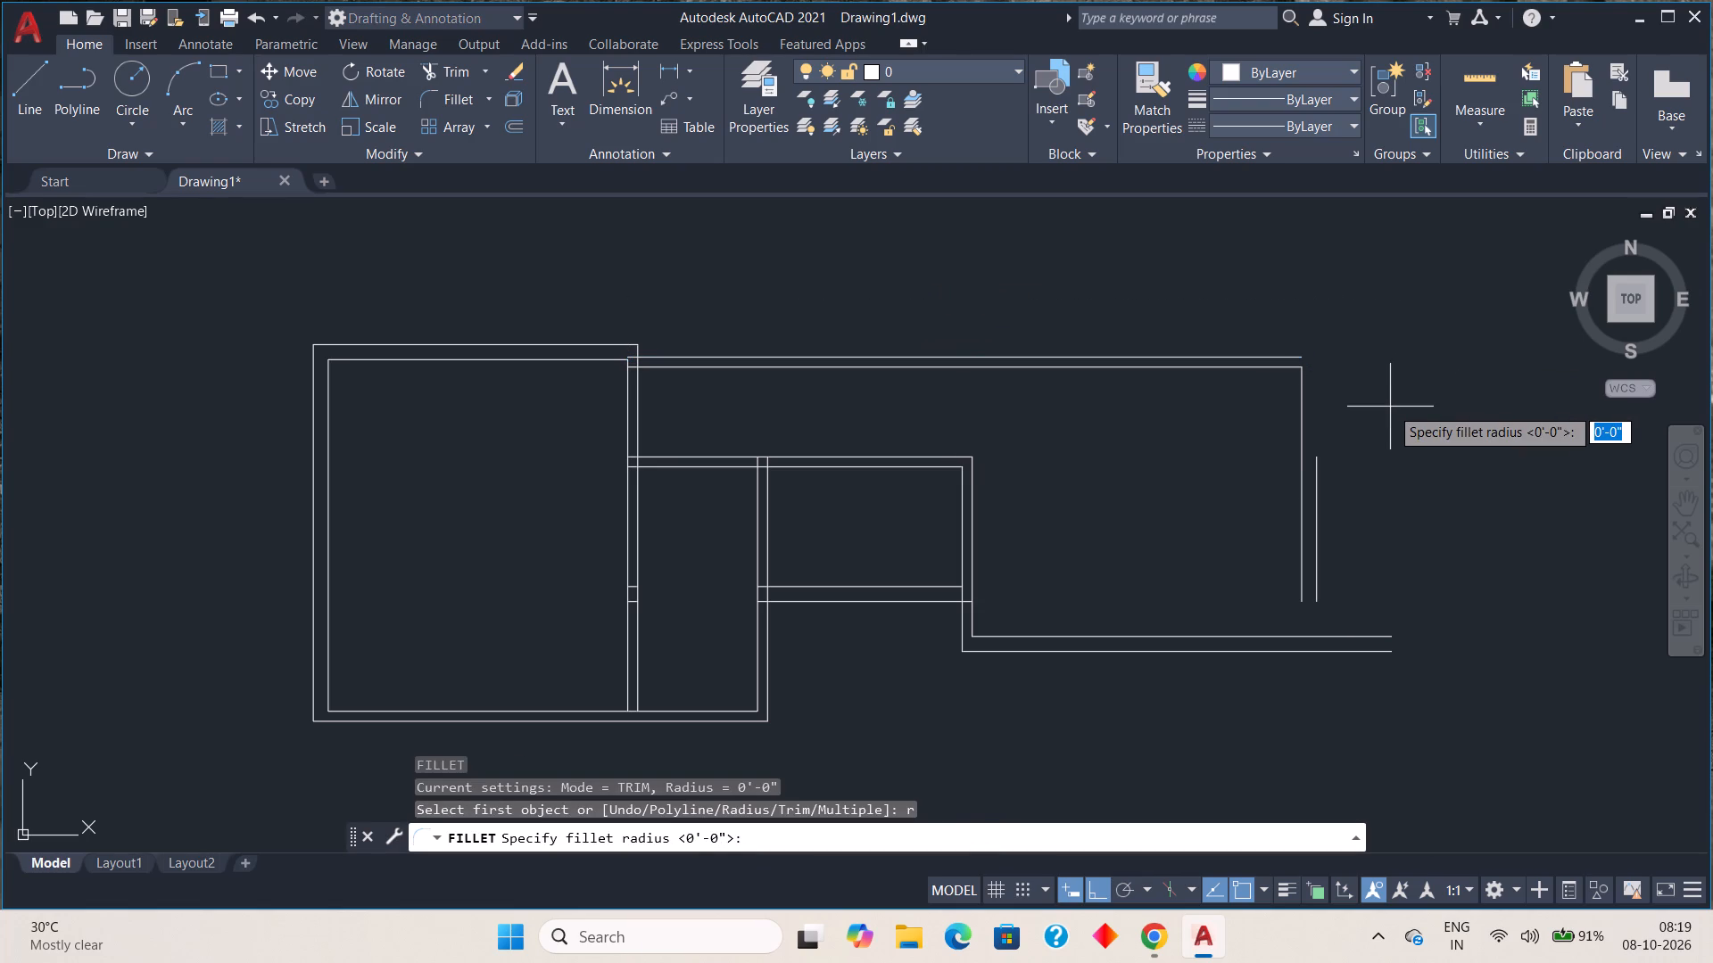
key("space")
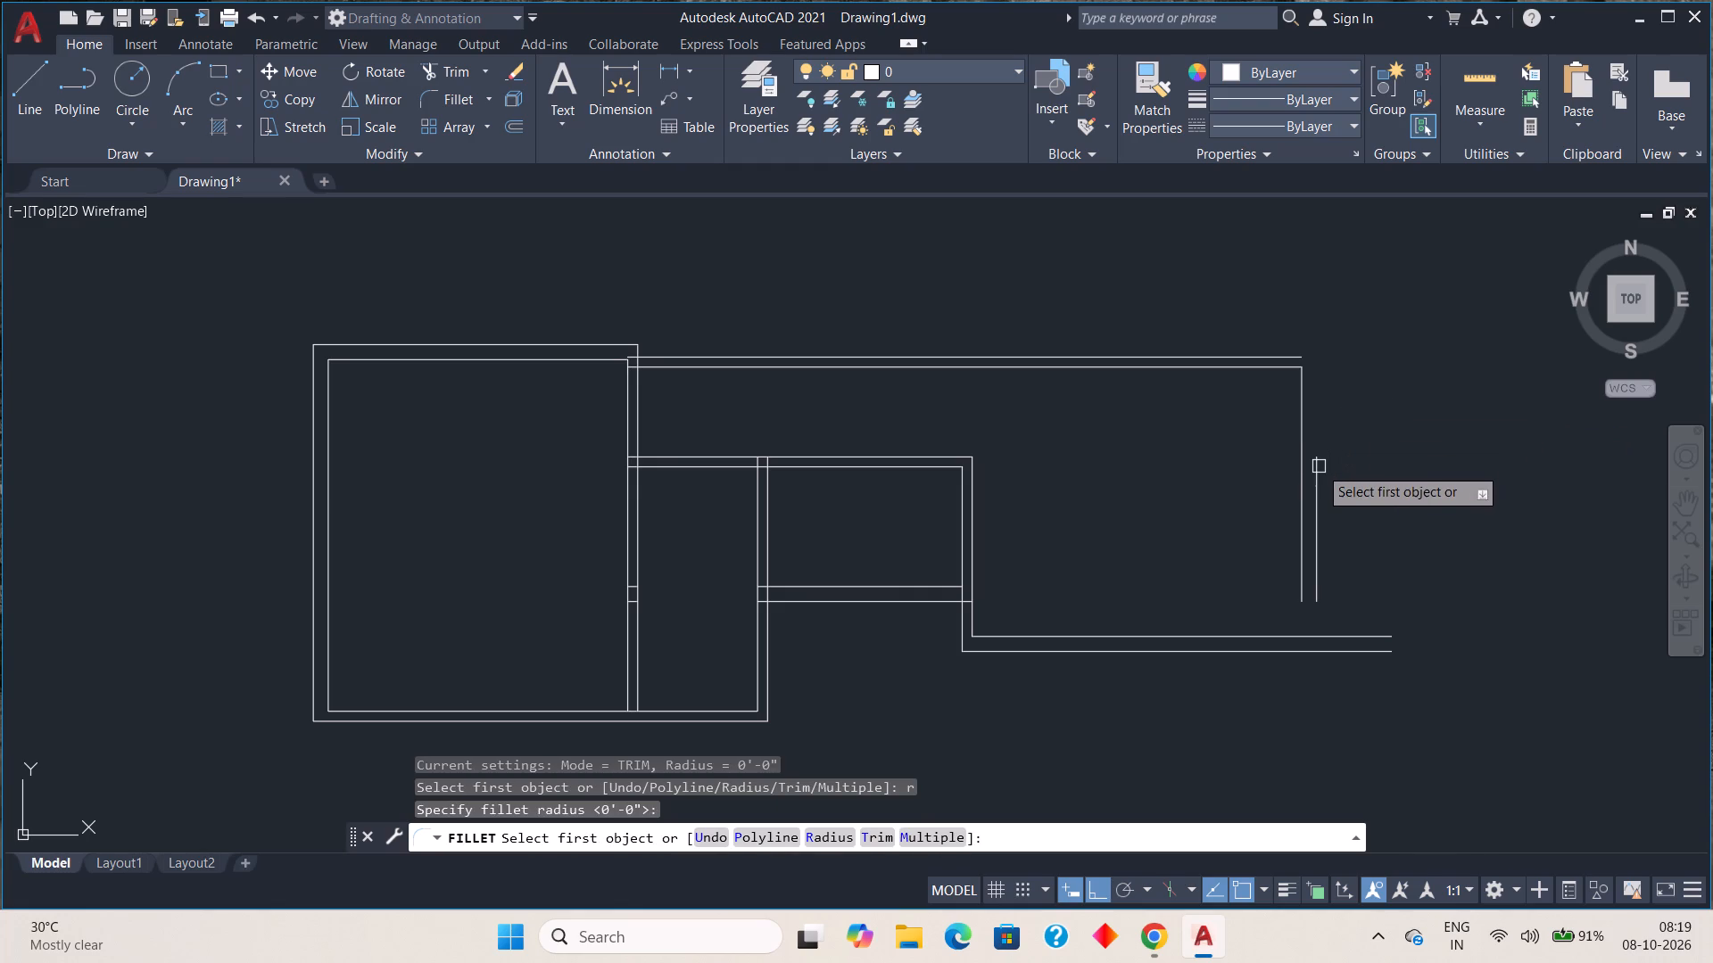
left_click(1319, 466)
left_click(1291, 350)
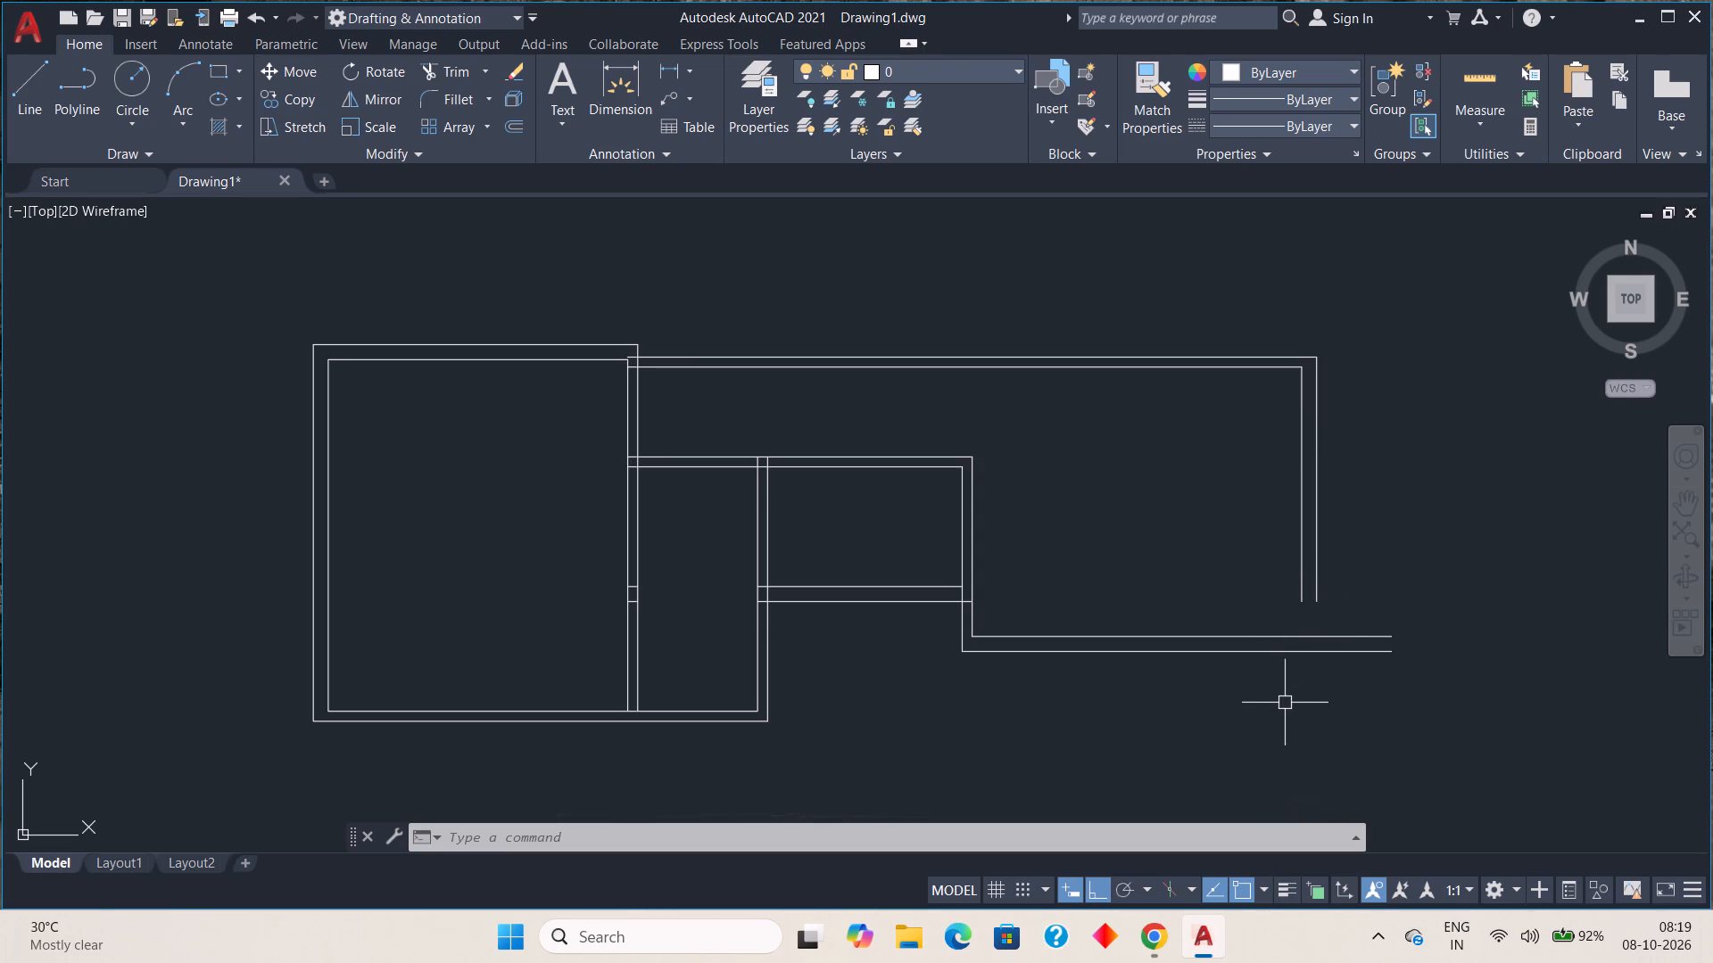
Fillet the inner and outer lower wall lines with the matching right wall lines of the 11'-wide space into square corners.
key("space")
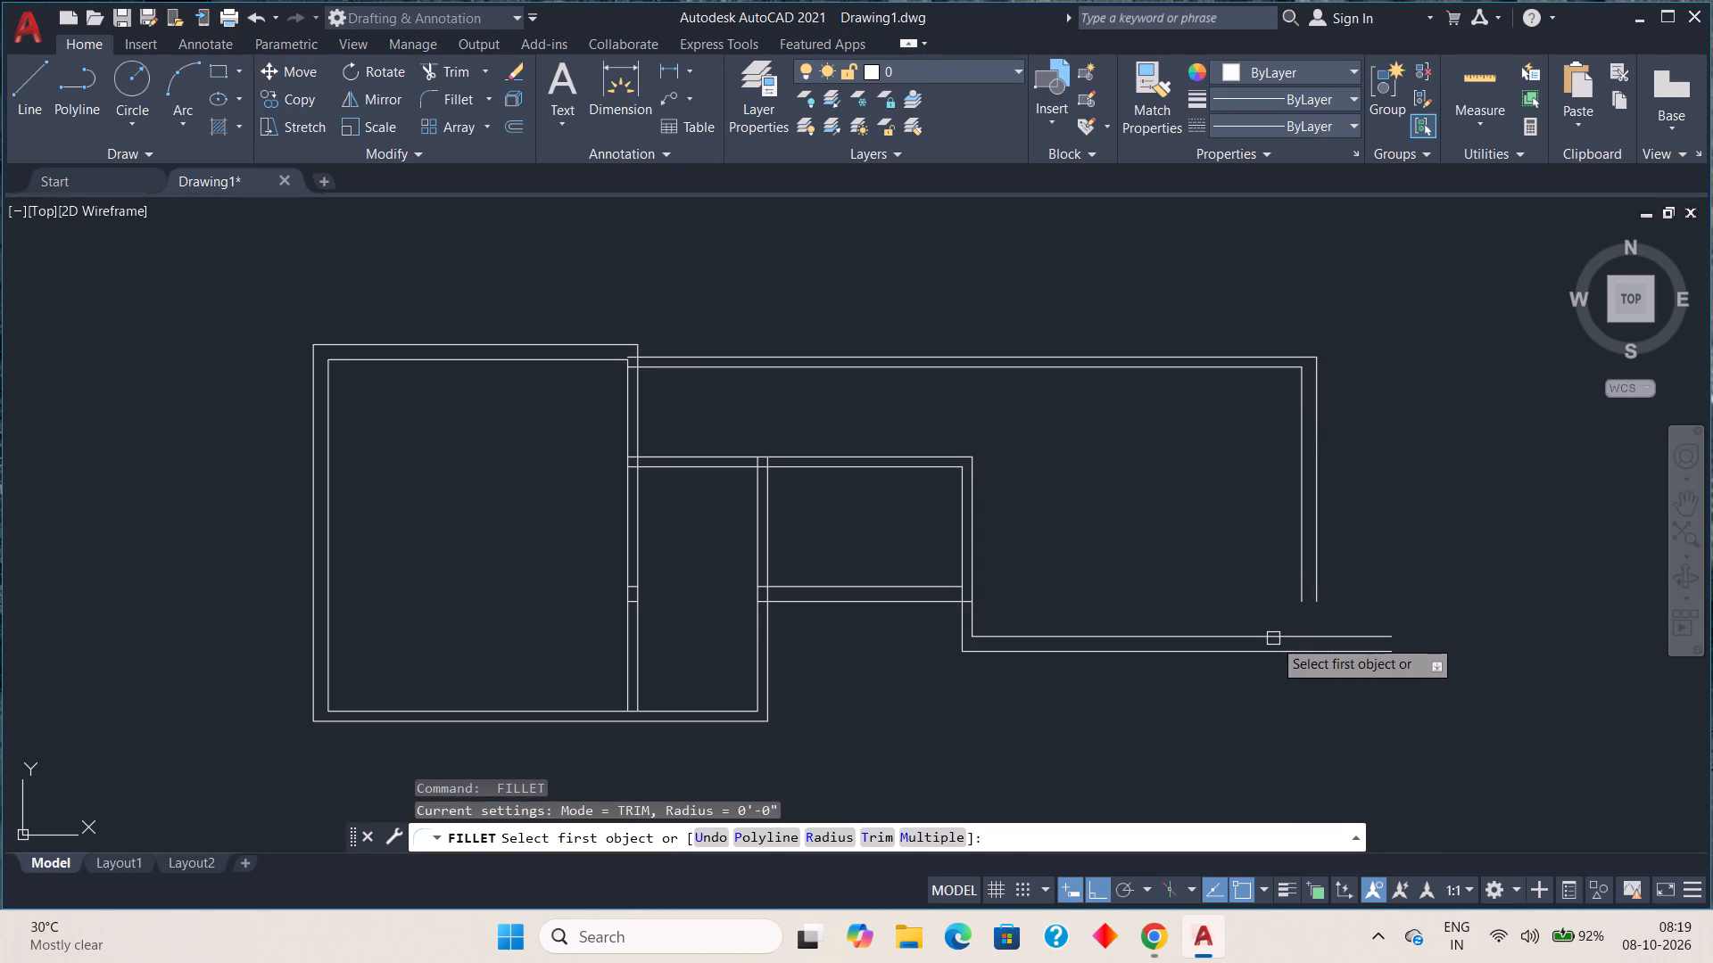
left_click(1273, 638)
left_click(1300, 592)
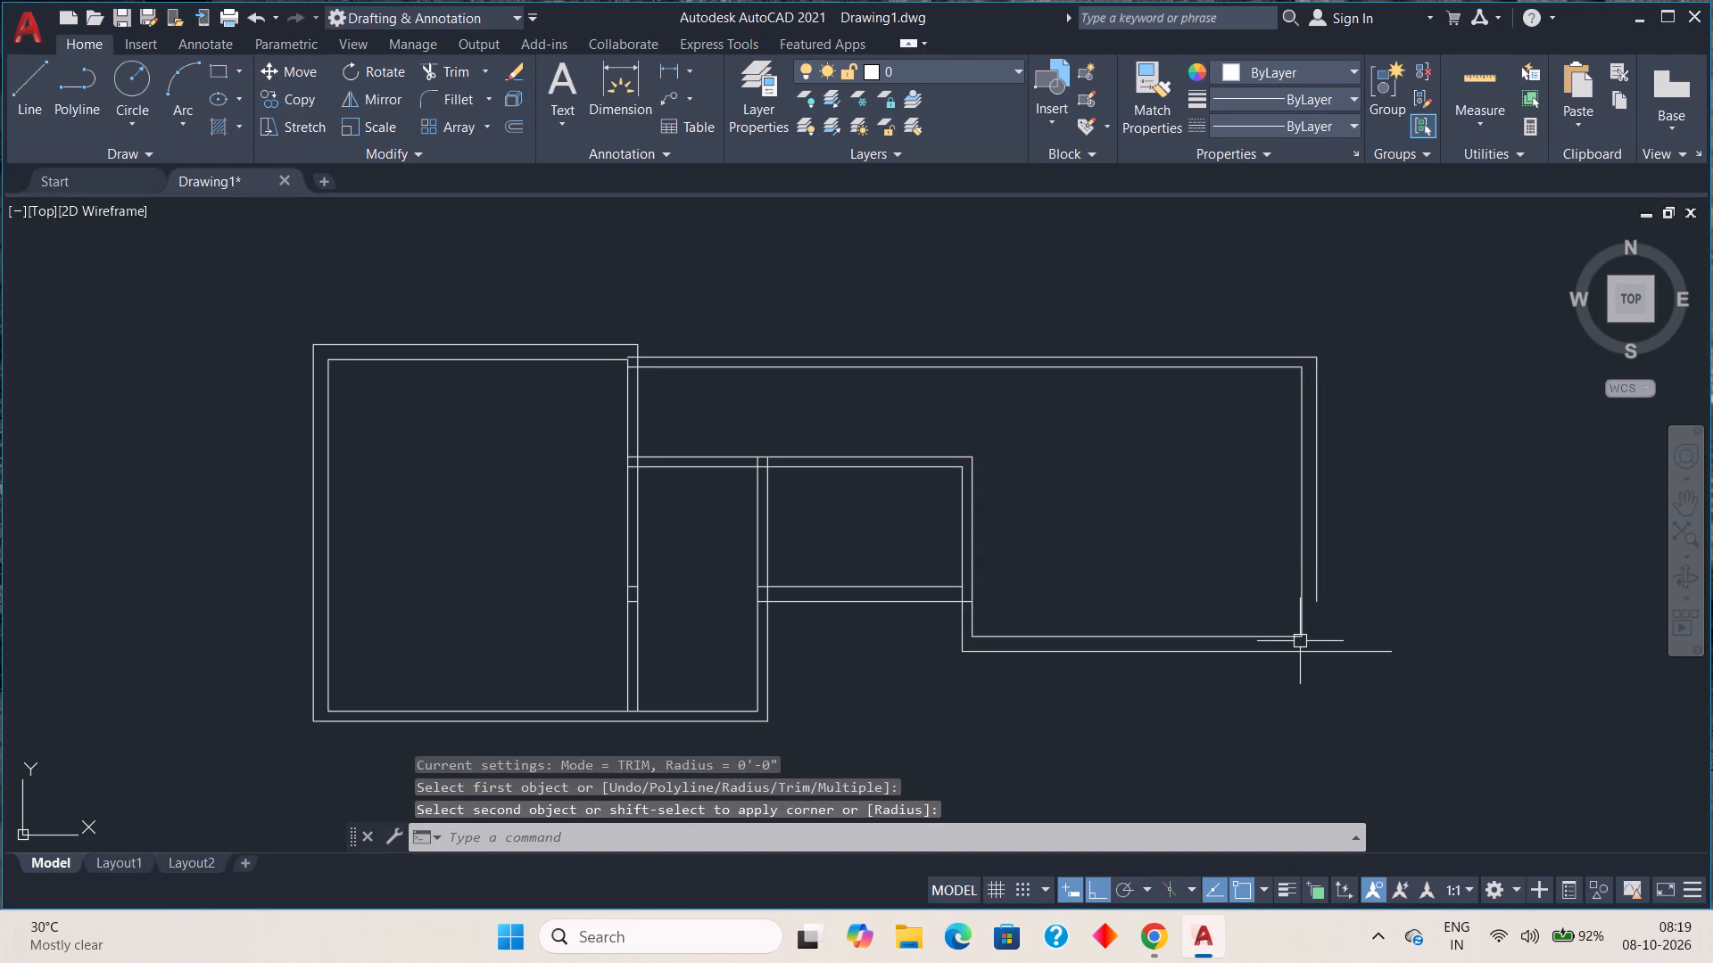
key("space")
left_click(1303, 649)
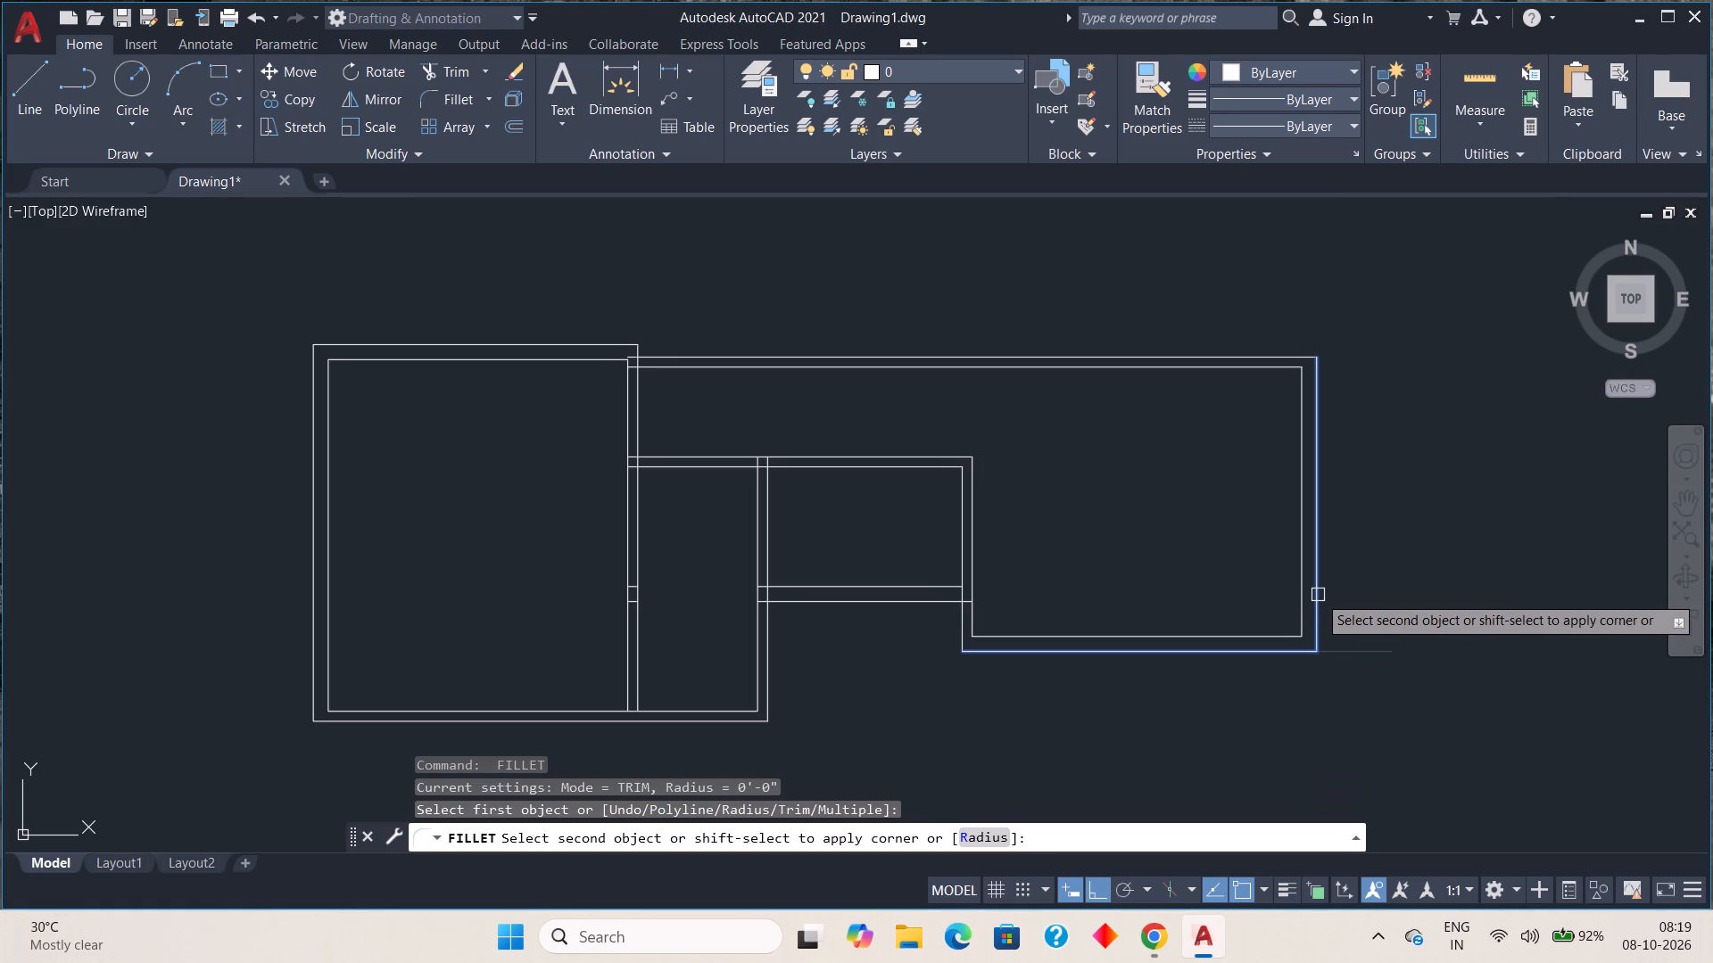
left_click(1318, 595)
key("Escape")
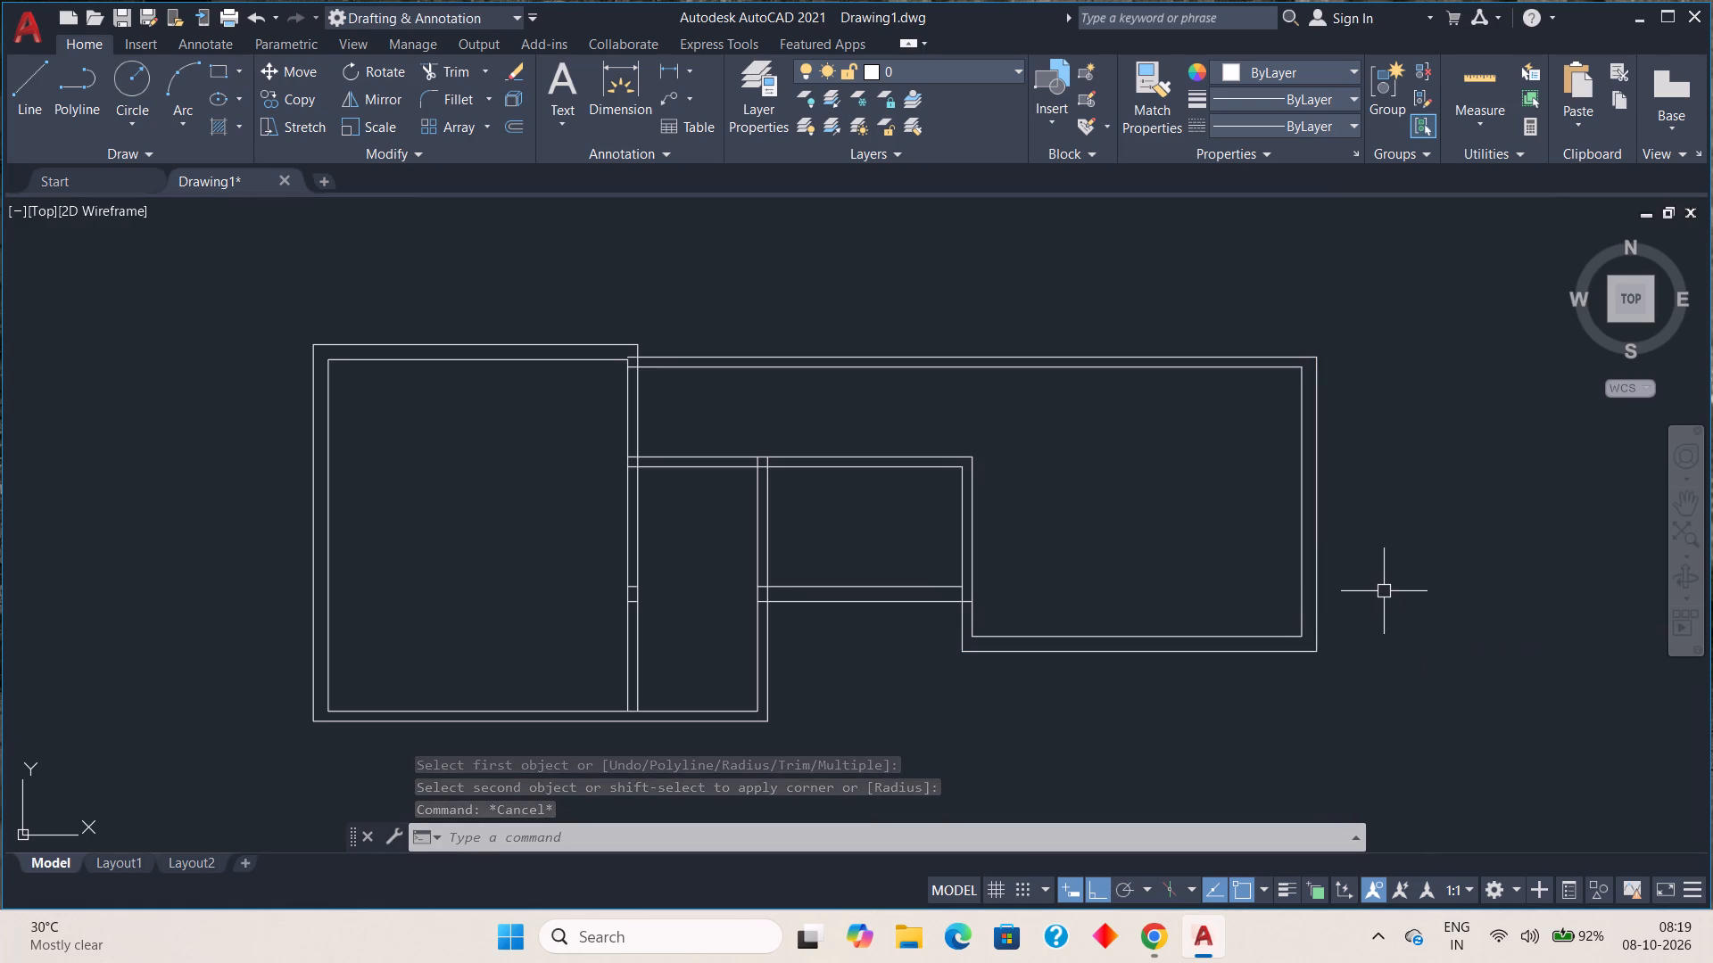
key("Escape")
key("Escape")
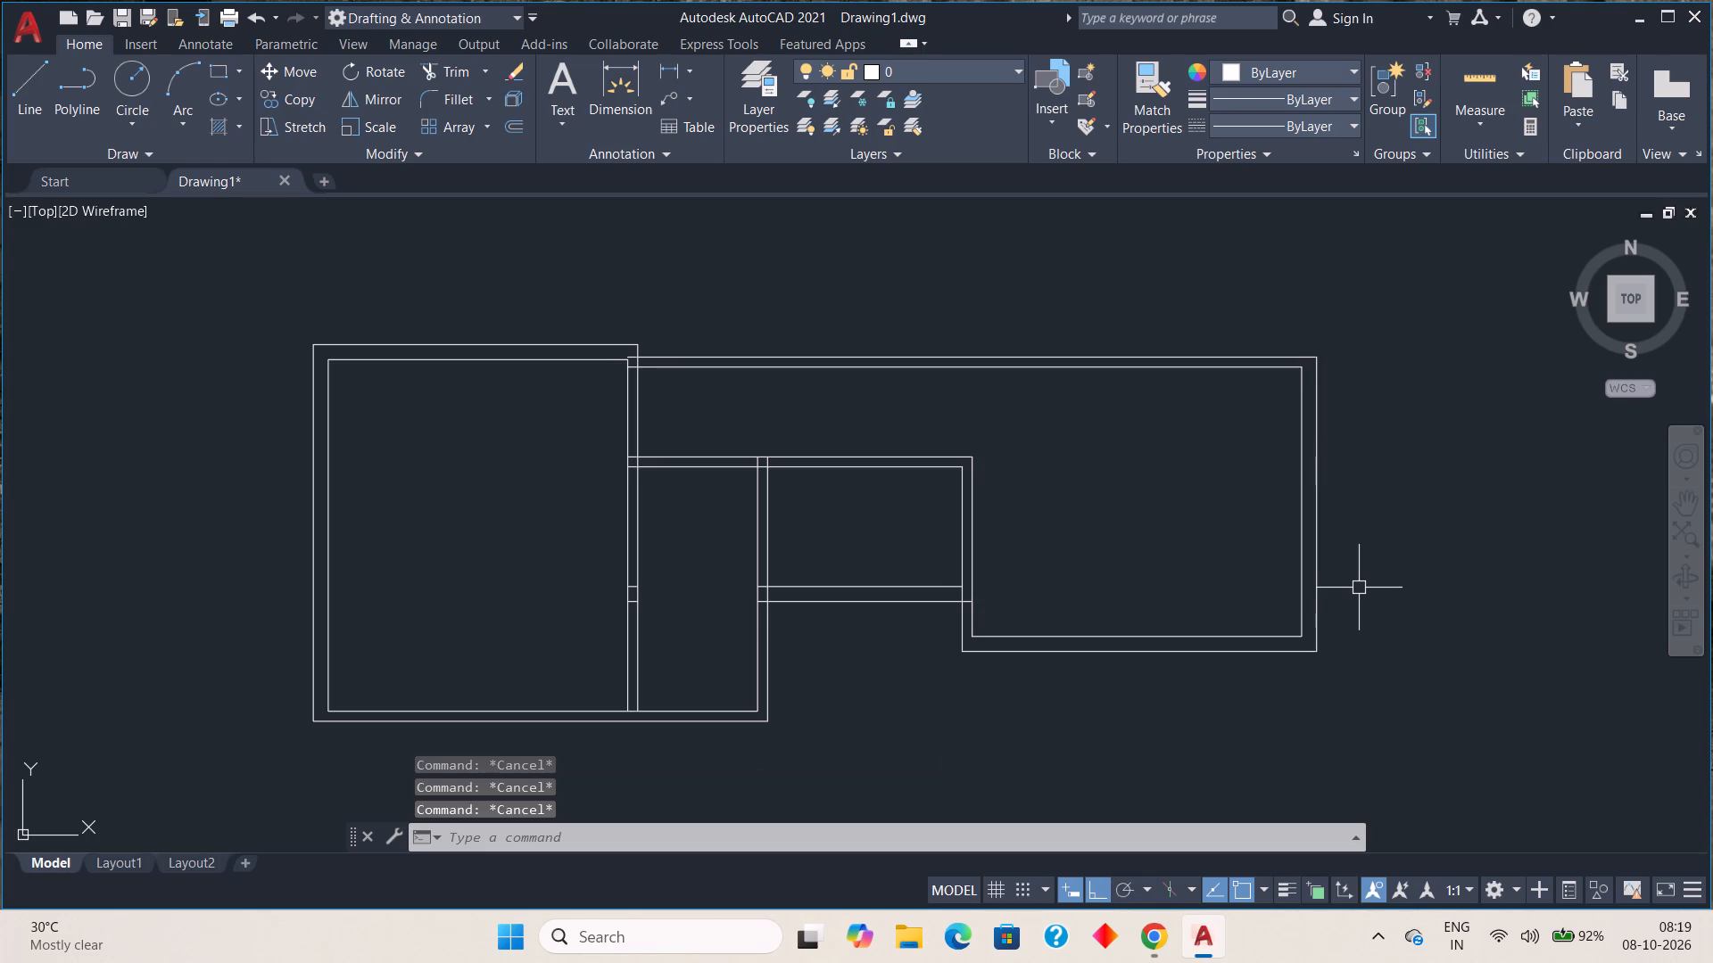
Extend both lines of the wall left of the 11'-wide space up to the inner upper wall line.
type("ex")
key("space")
key("space")
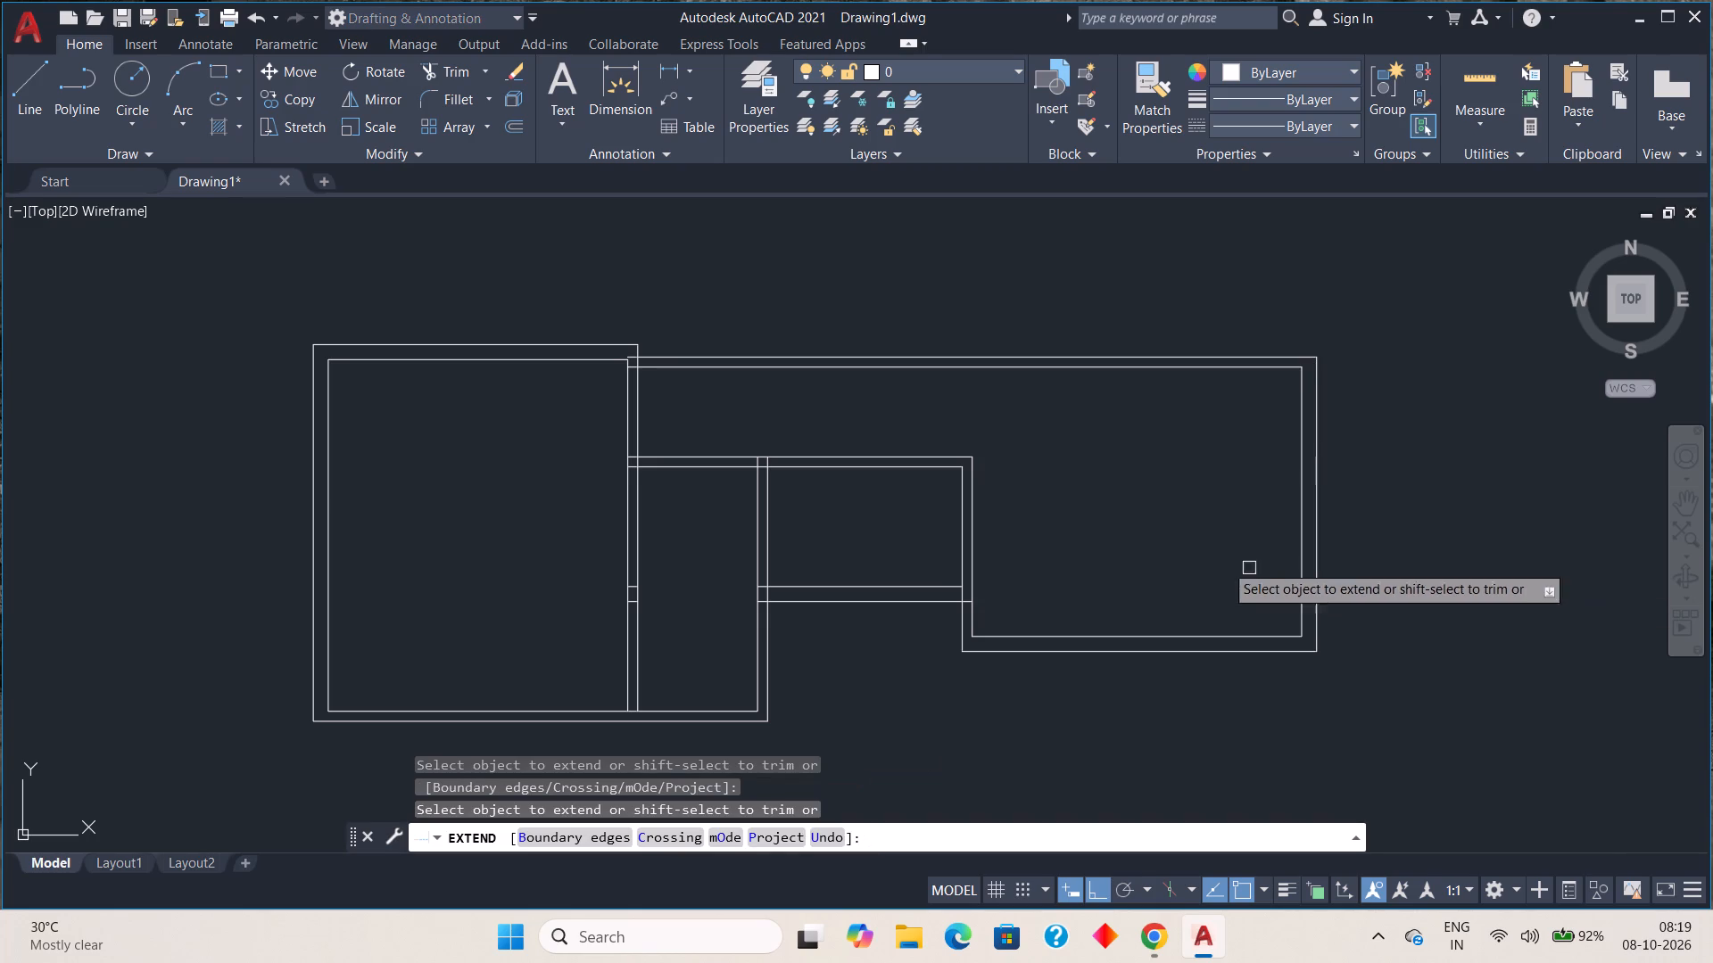
left_click(973, 477)
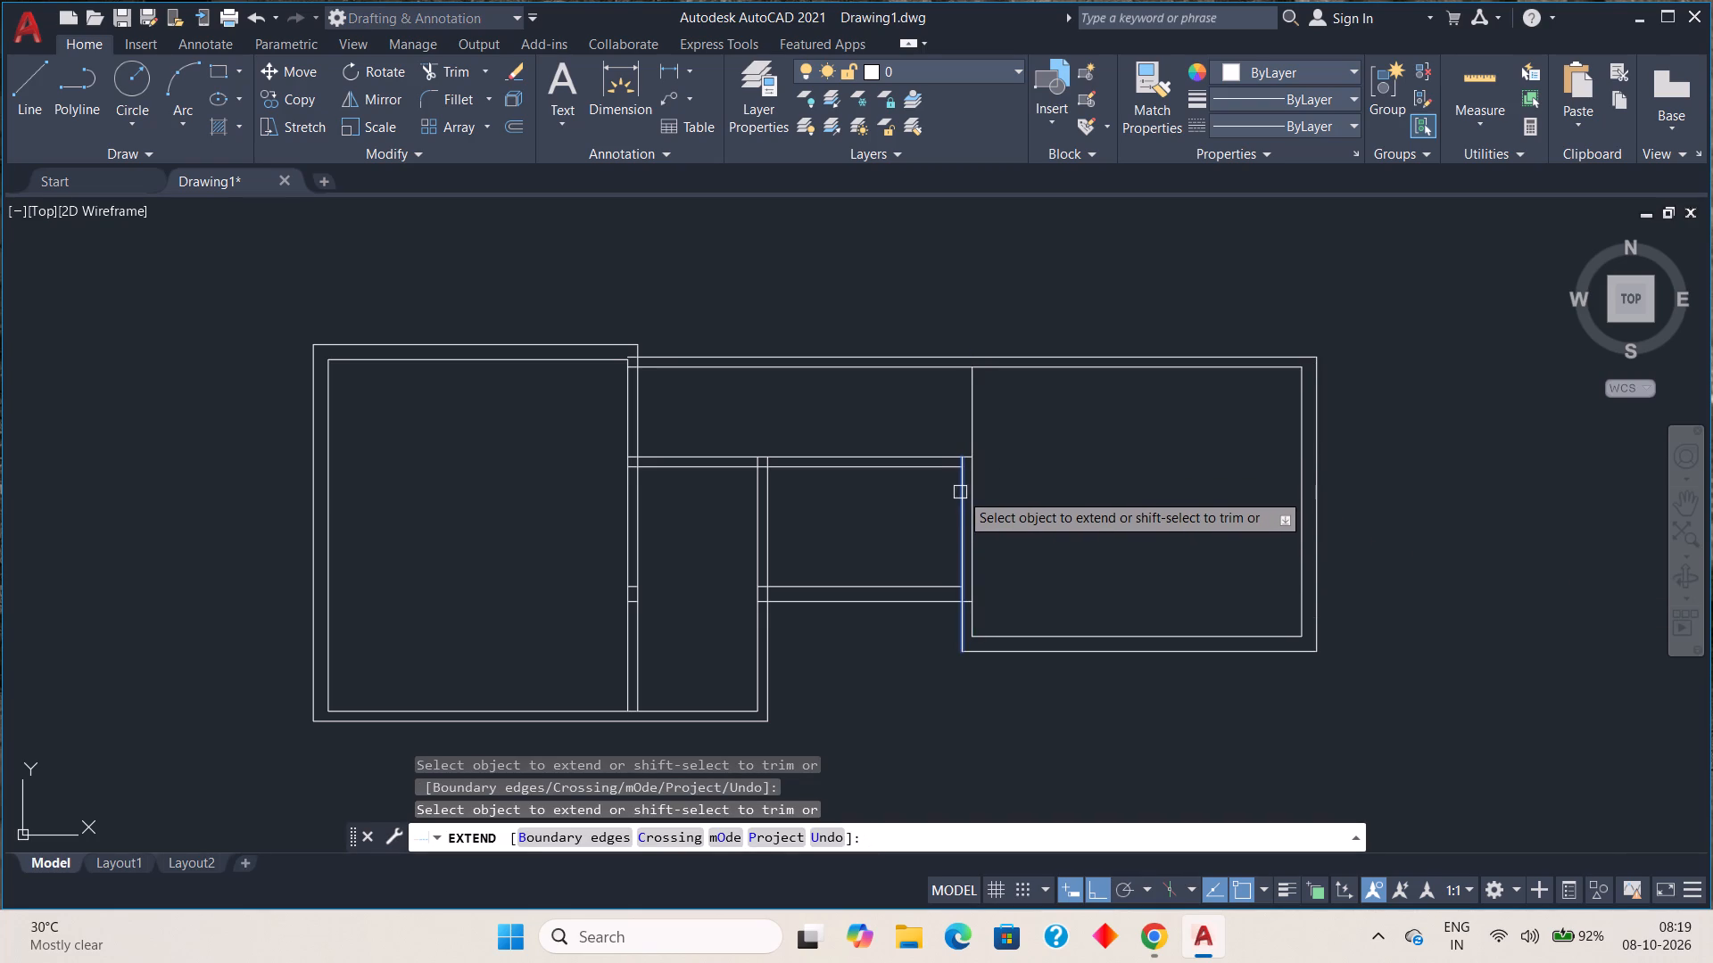
left_click(960, 492)
left_click(960, 492)
left_click(957, 477)
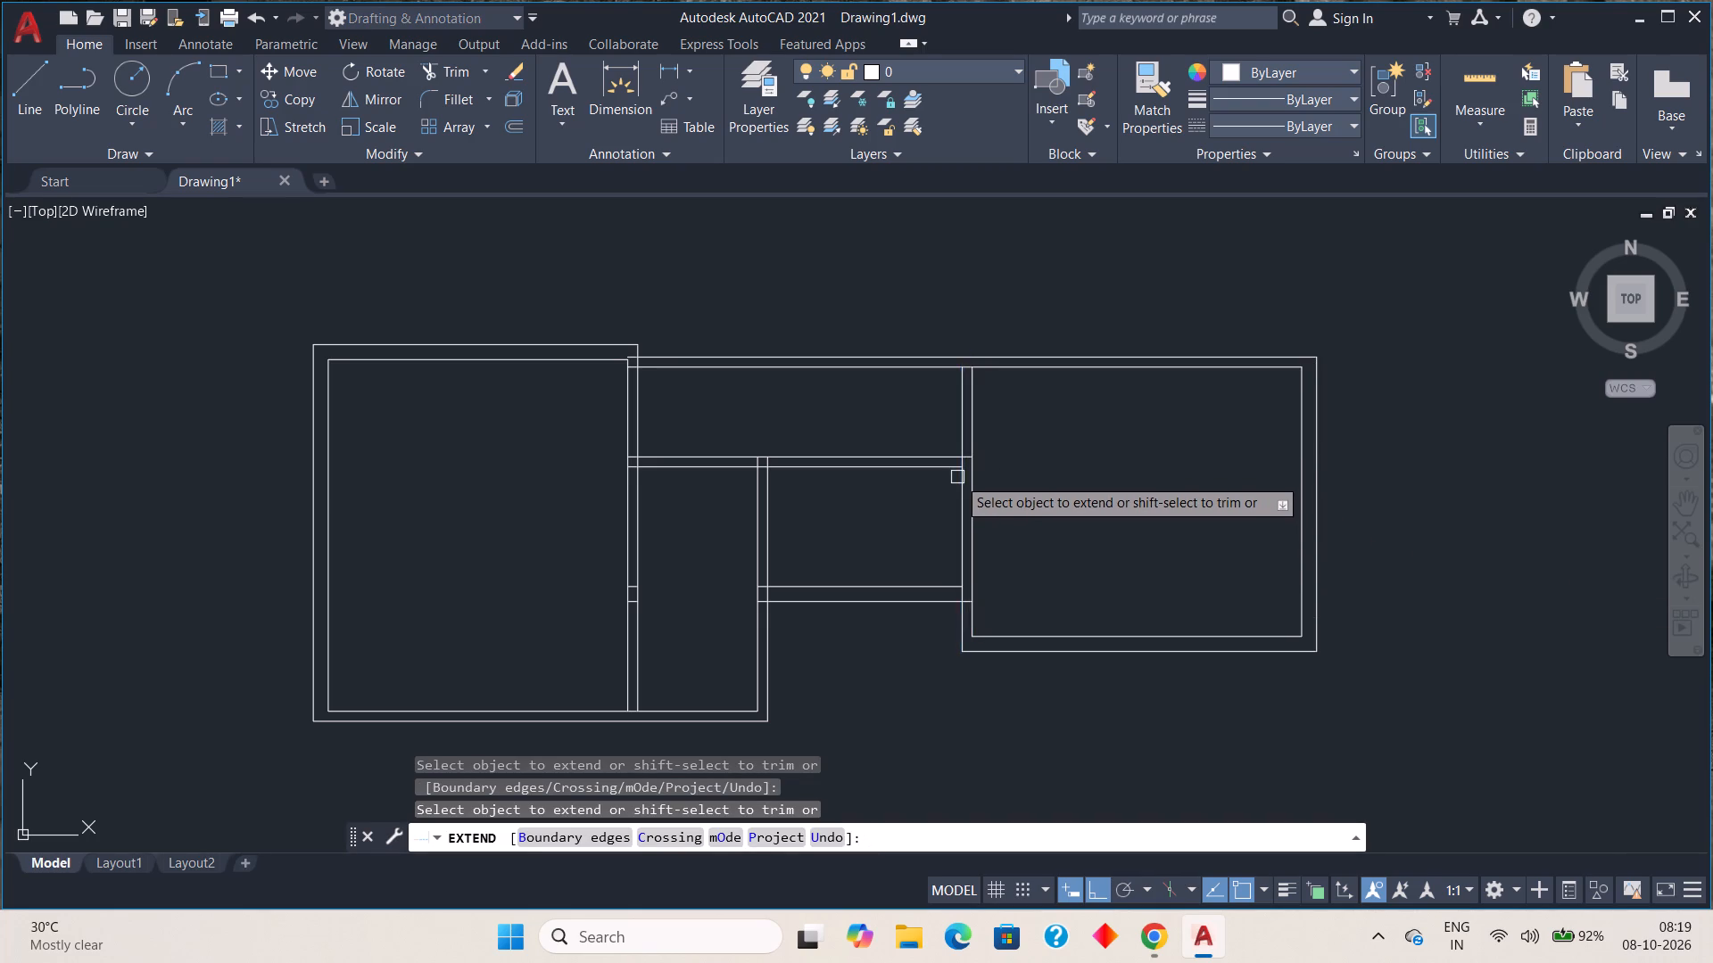
key("Escape")
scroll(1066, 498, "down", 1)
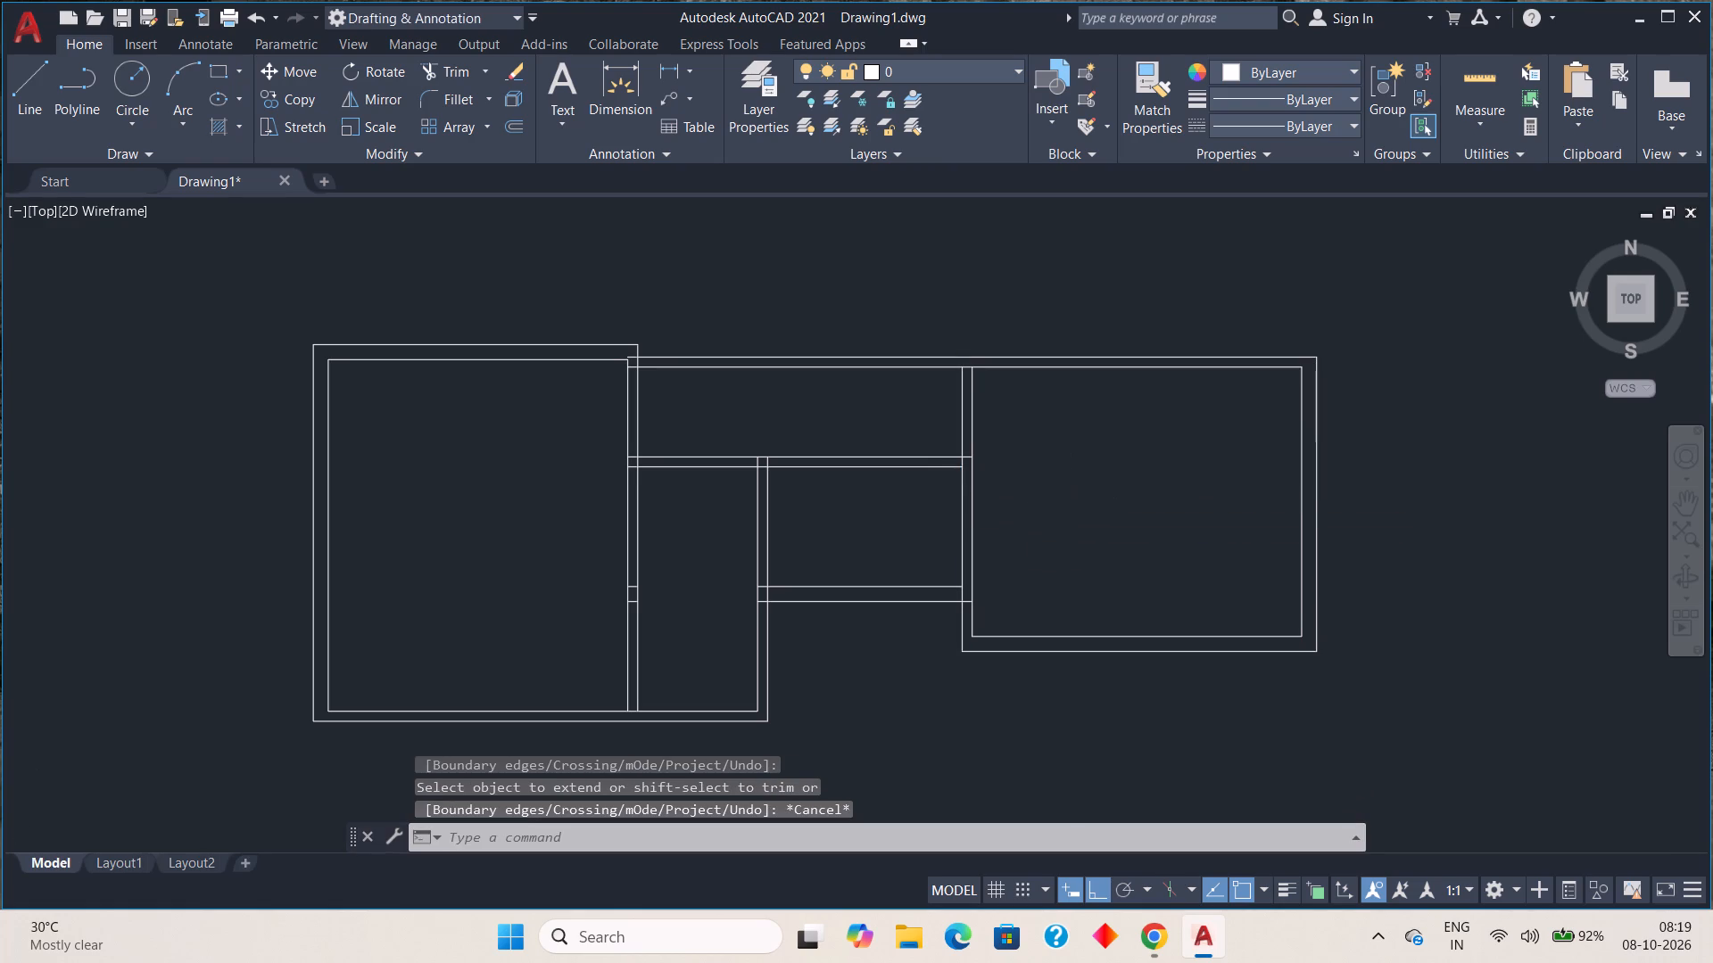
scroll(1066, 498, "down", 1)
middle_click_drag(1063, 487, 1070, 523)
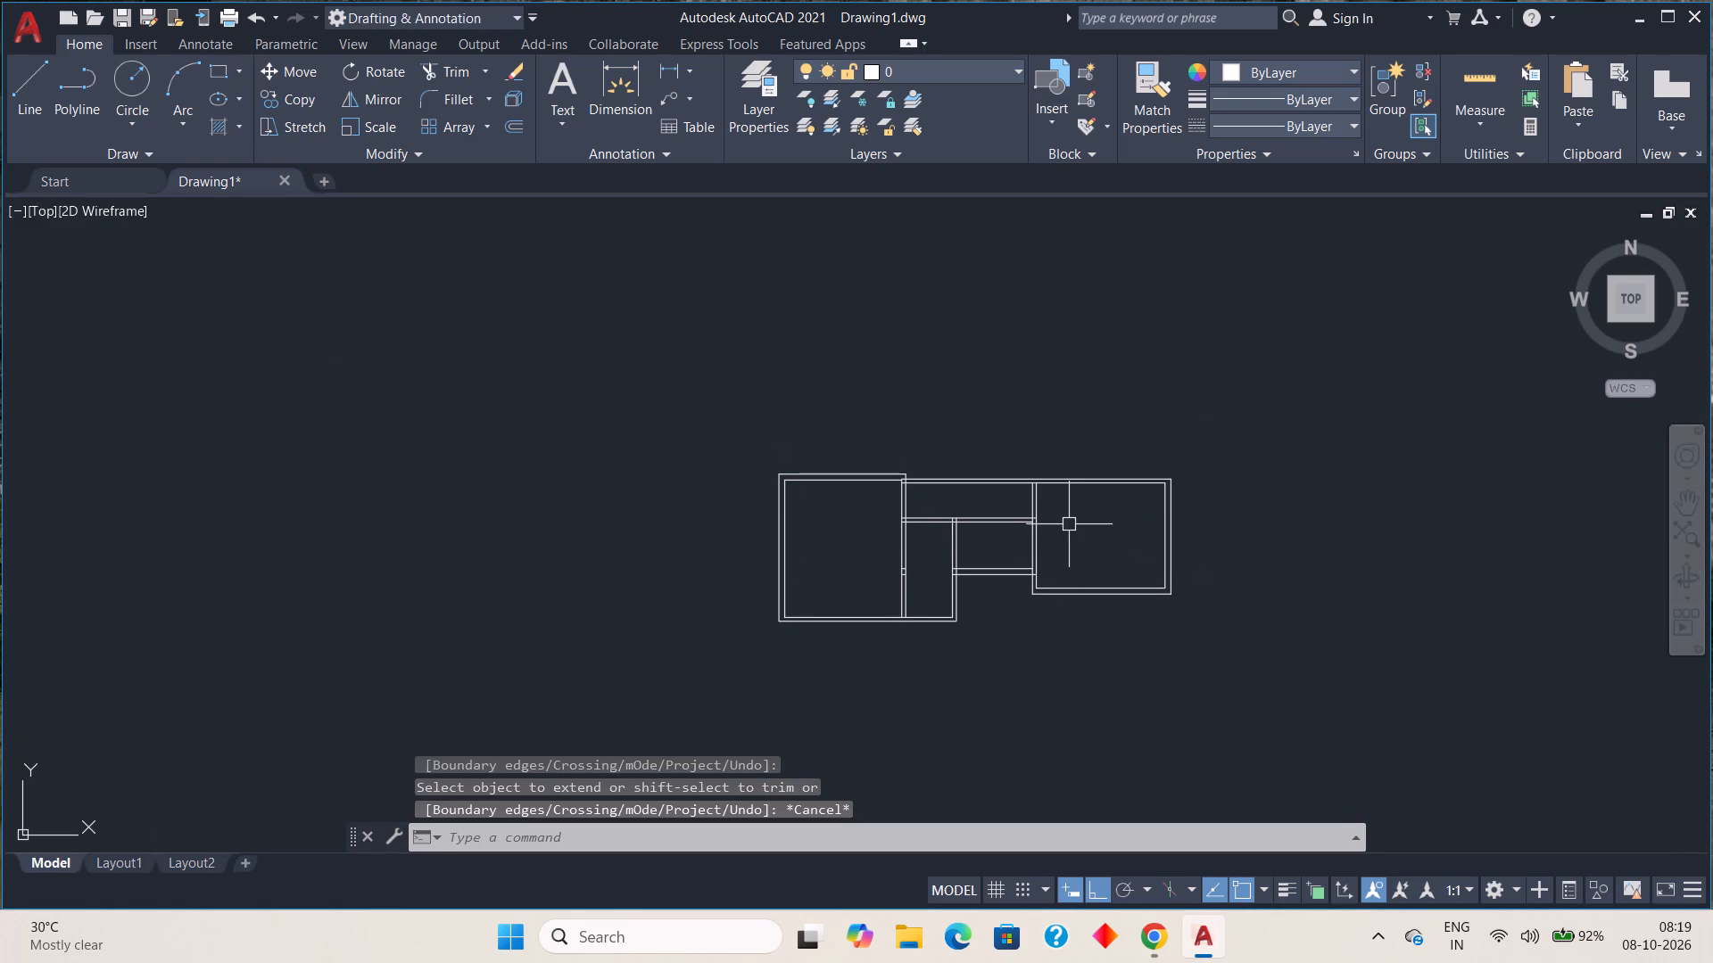
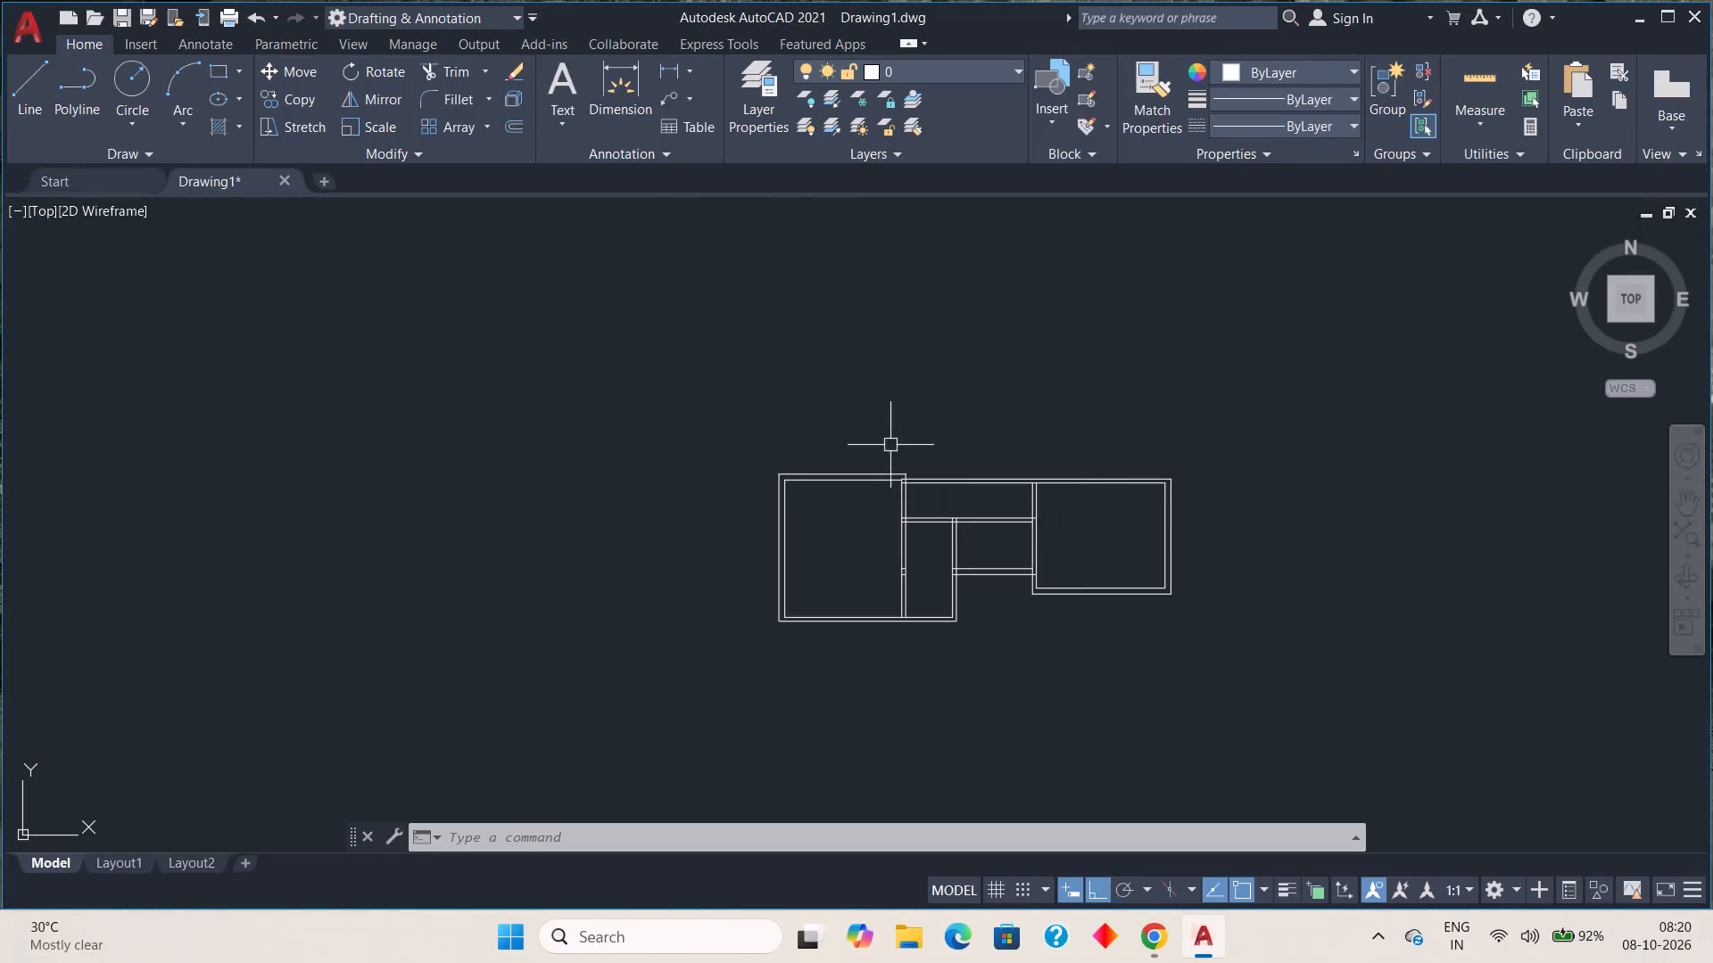
Delete the outer upper wall line of the large room at the plan's left end.
scroll(838, 444, "up", 4)
scroll(873, 479, "down", 2)
left_click(909, 519)
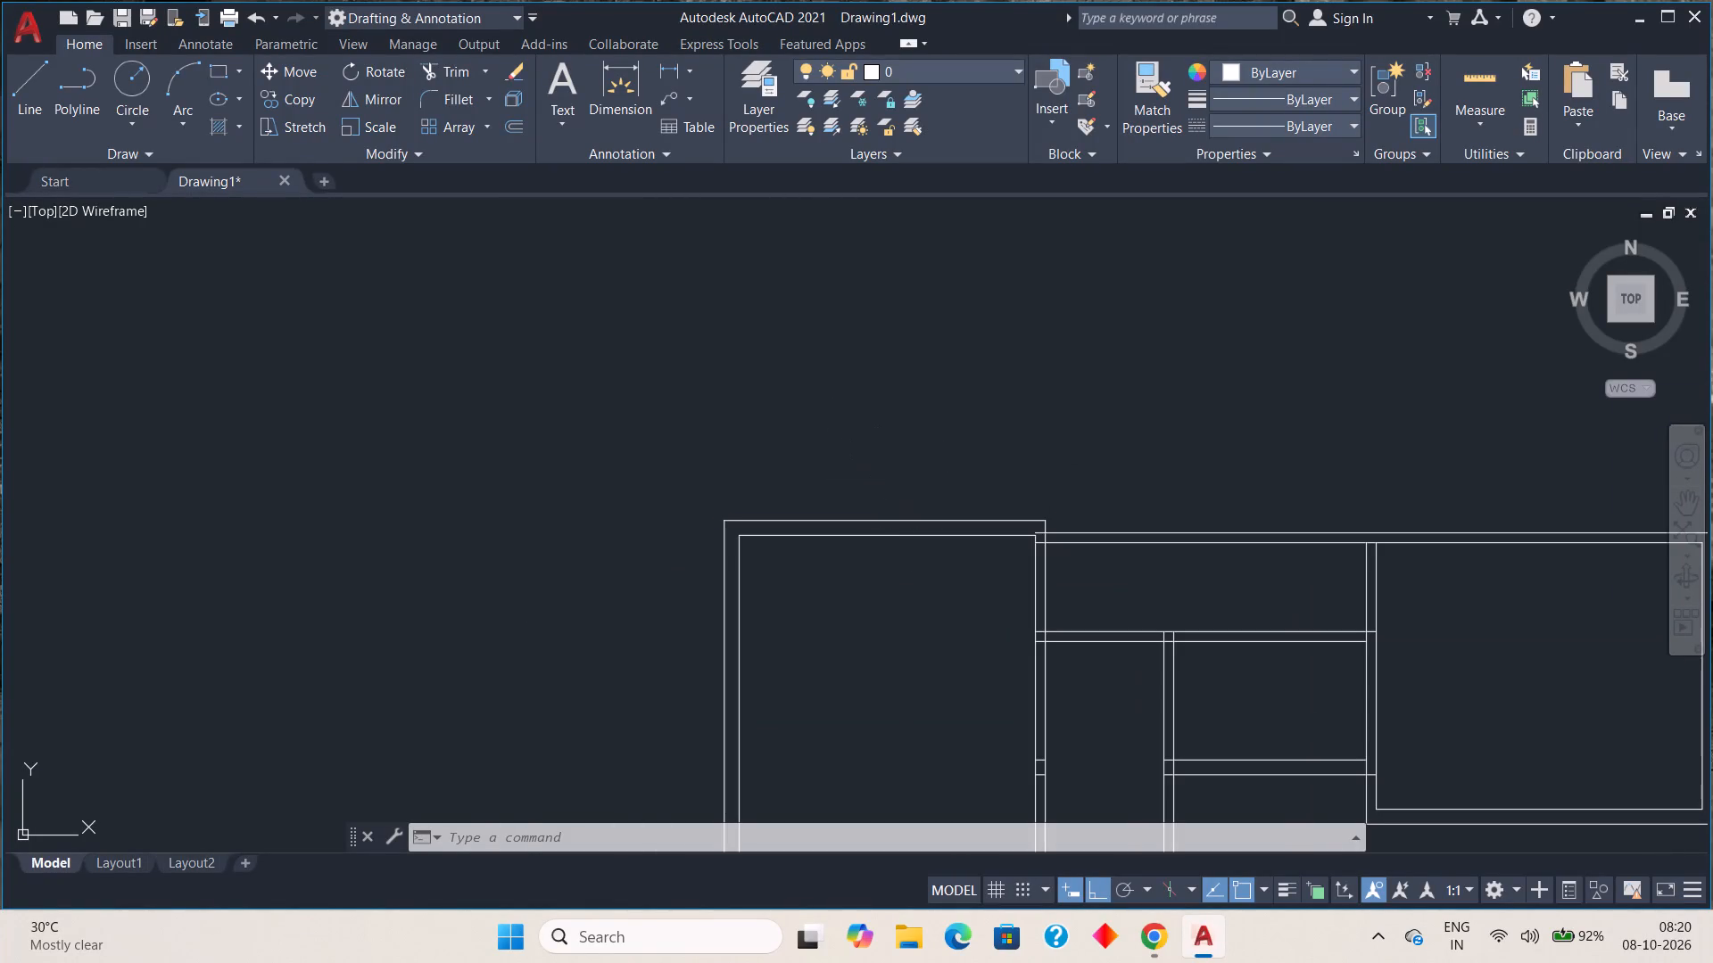
key("Delete")
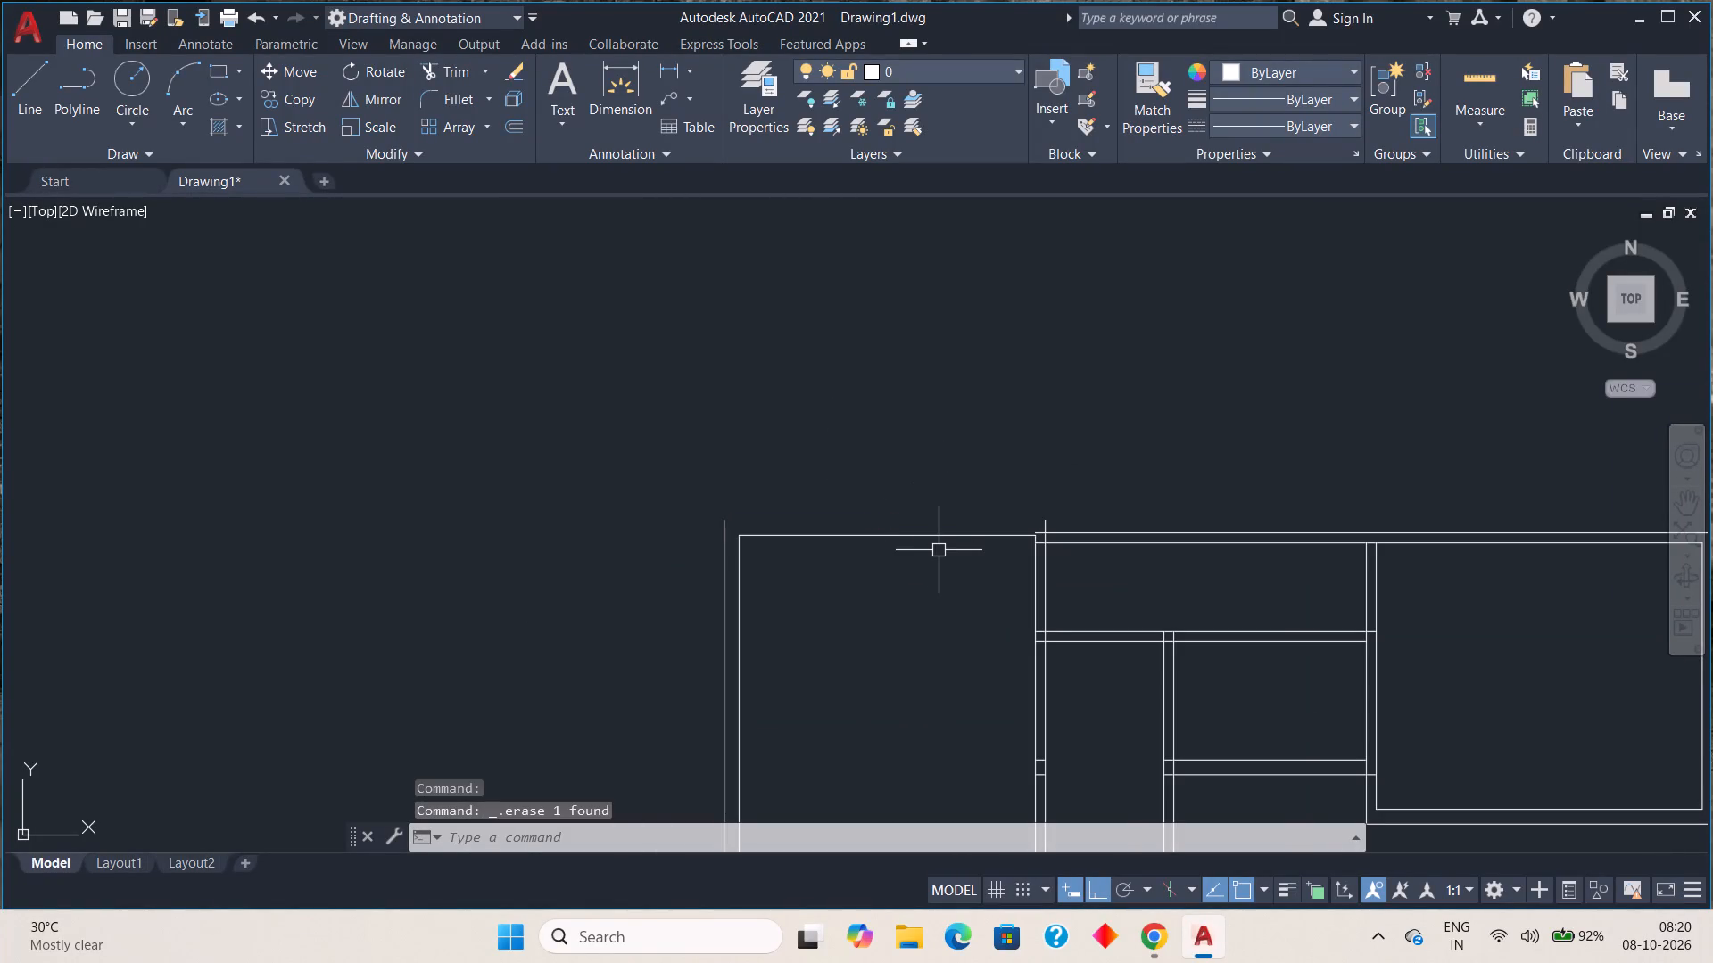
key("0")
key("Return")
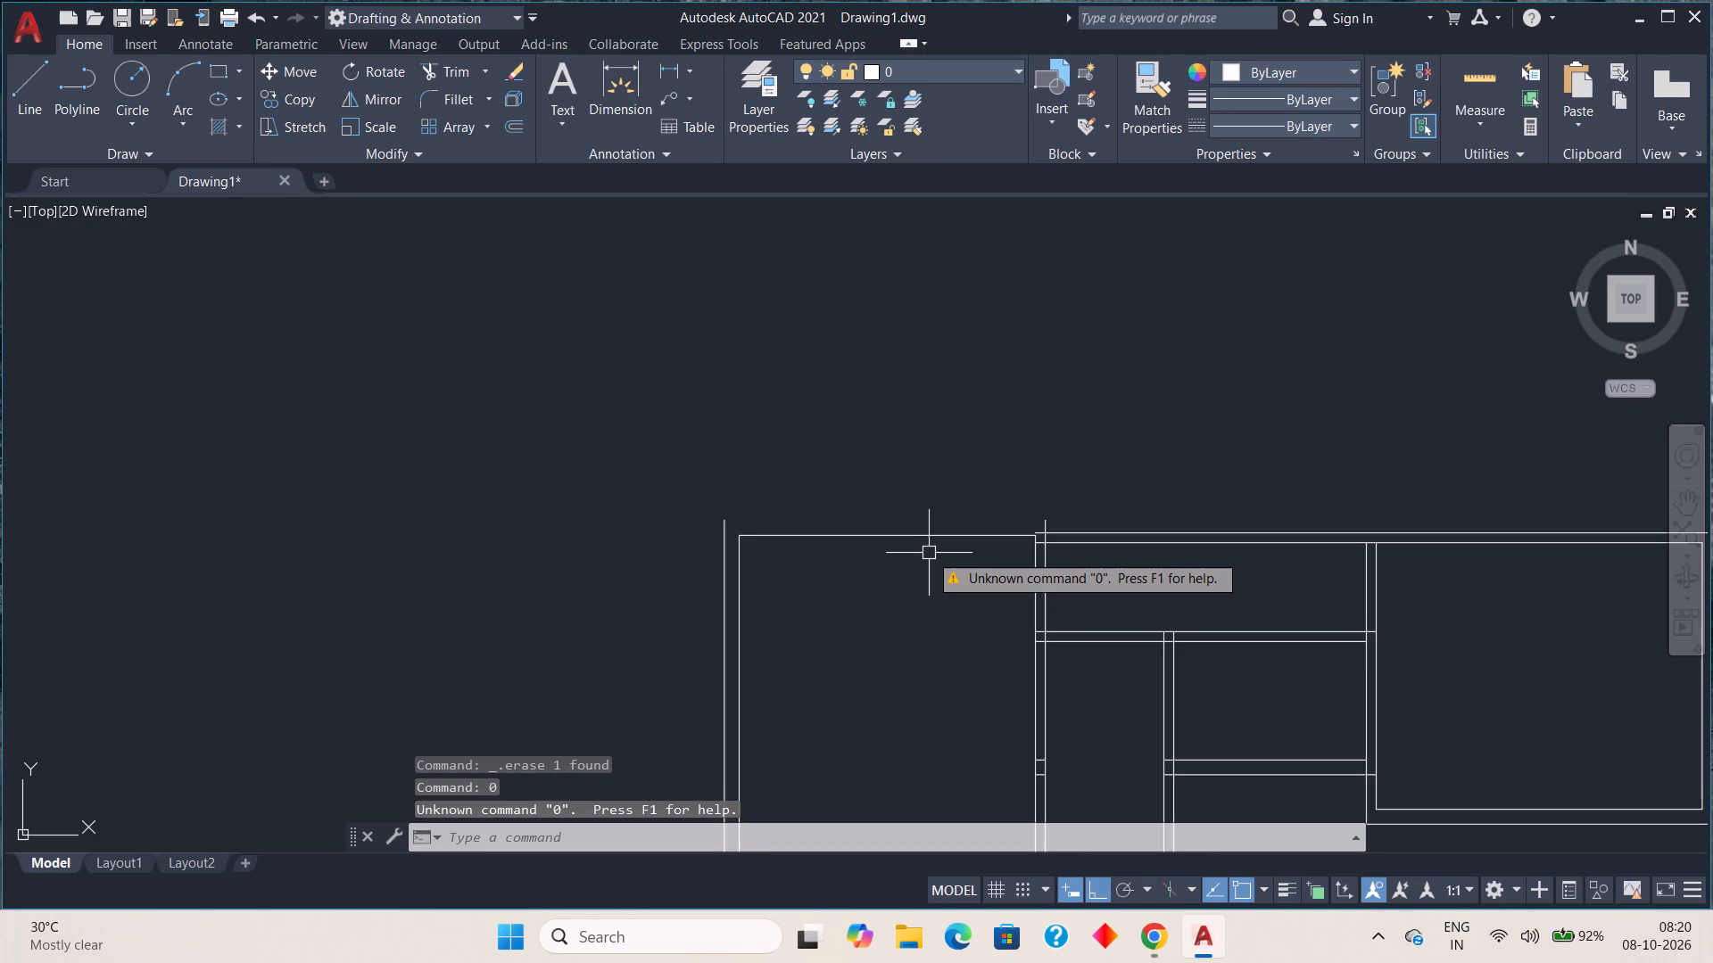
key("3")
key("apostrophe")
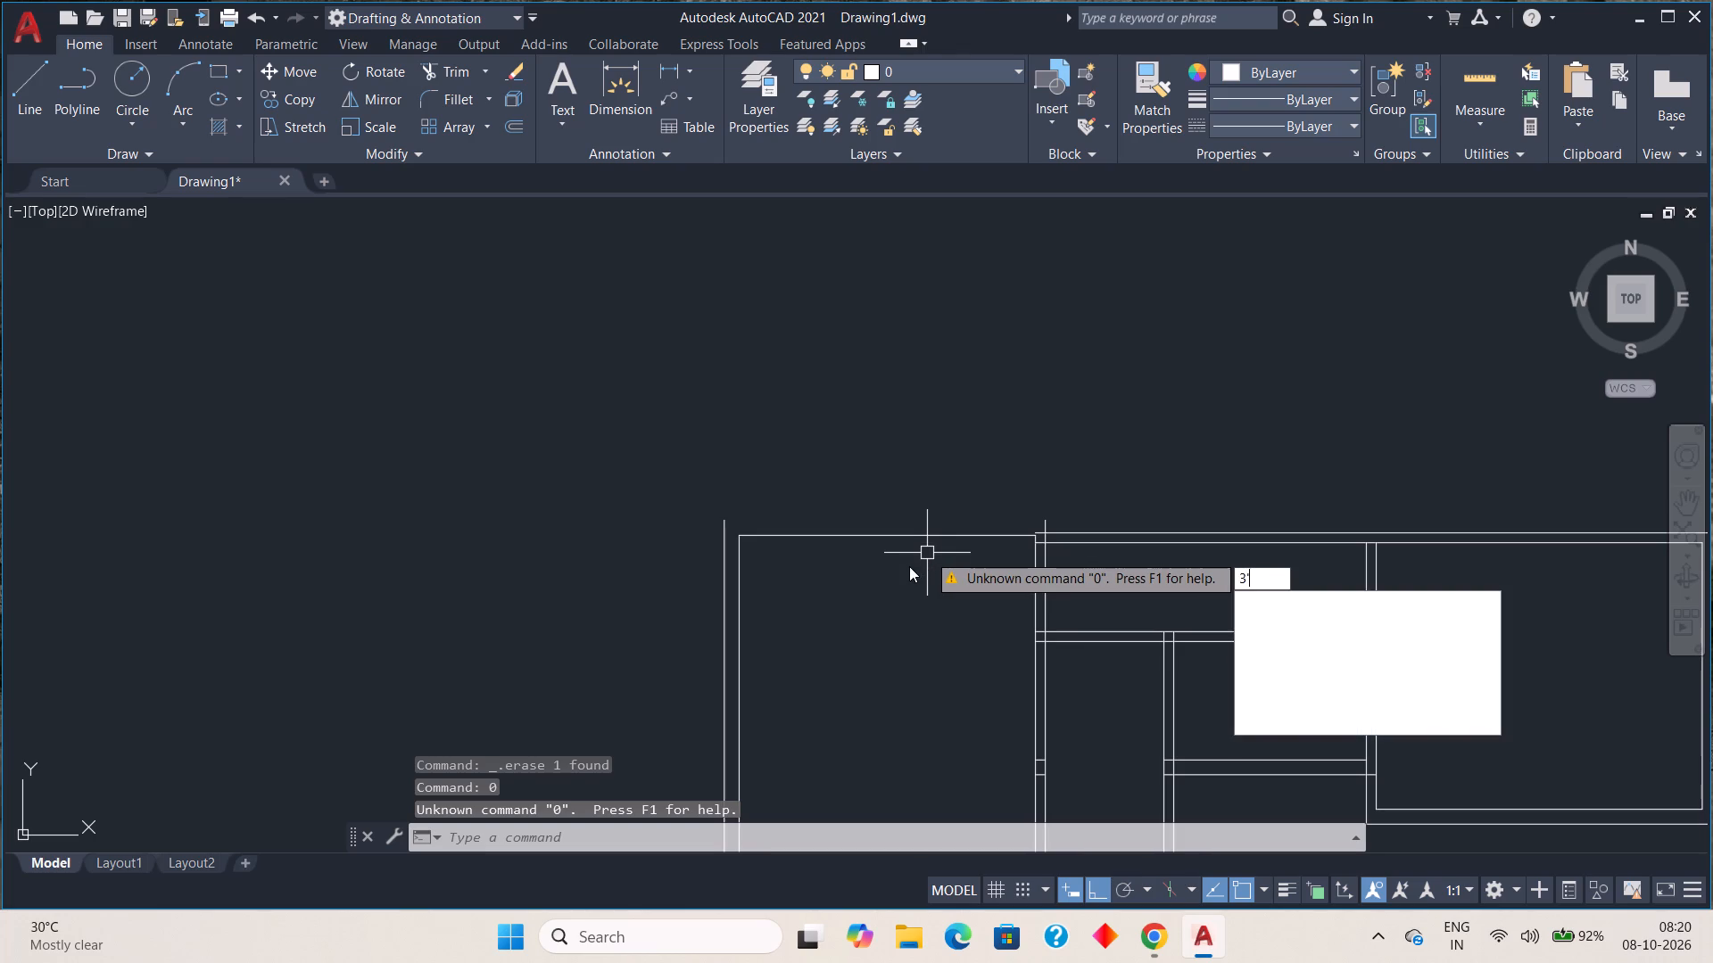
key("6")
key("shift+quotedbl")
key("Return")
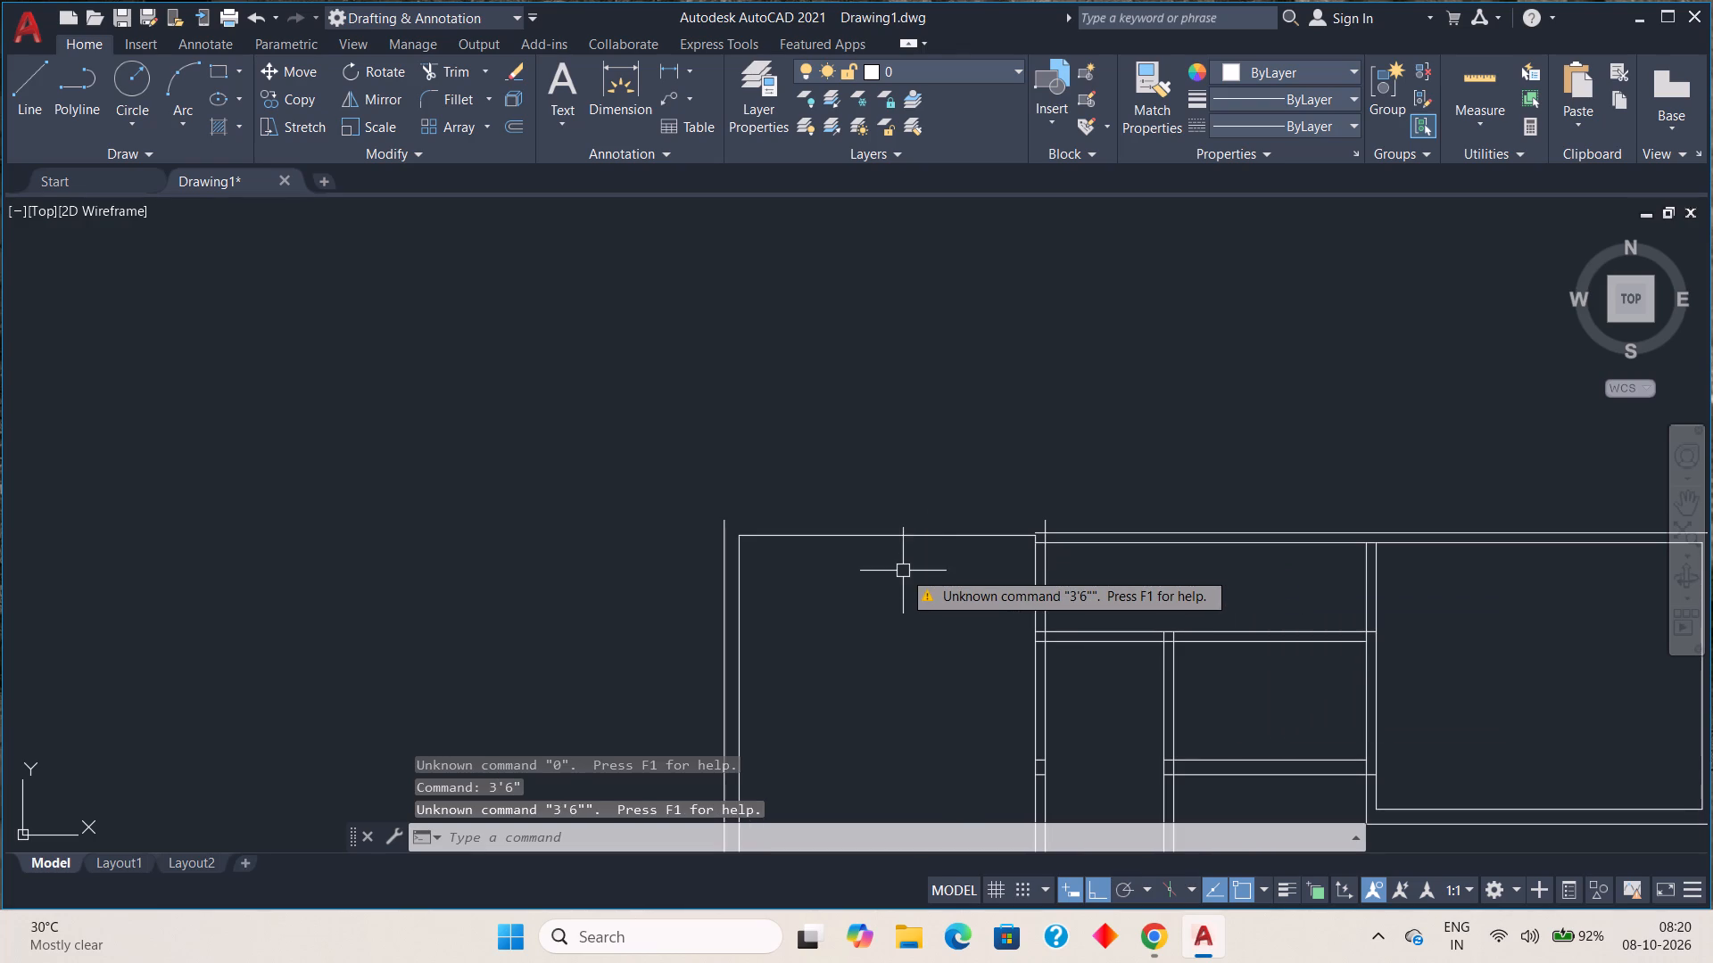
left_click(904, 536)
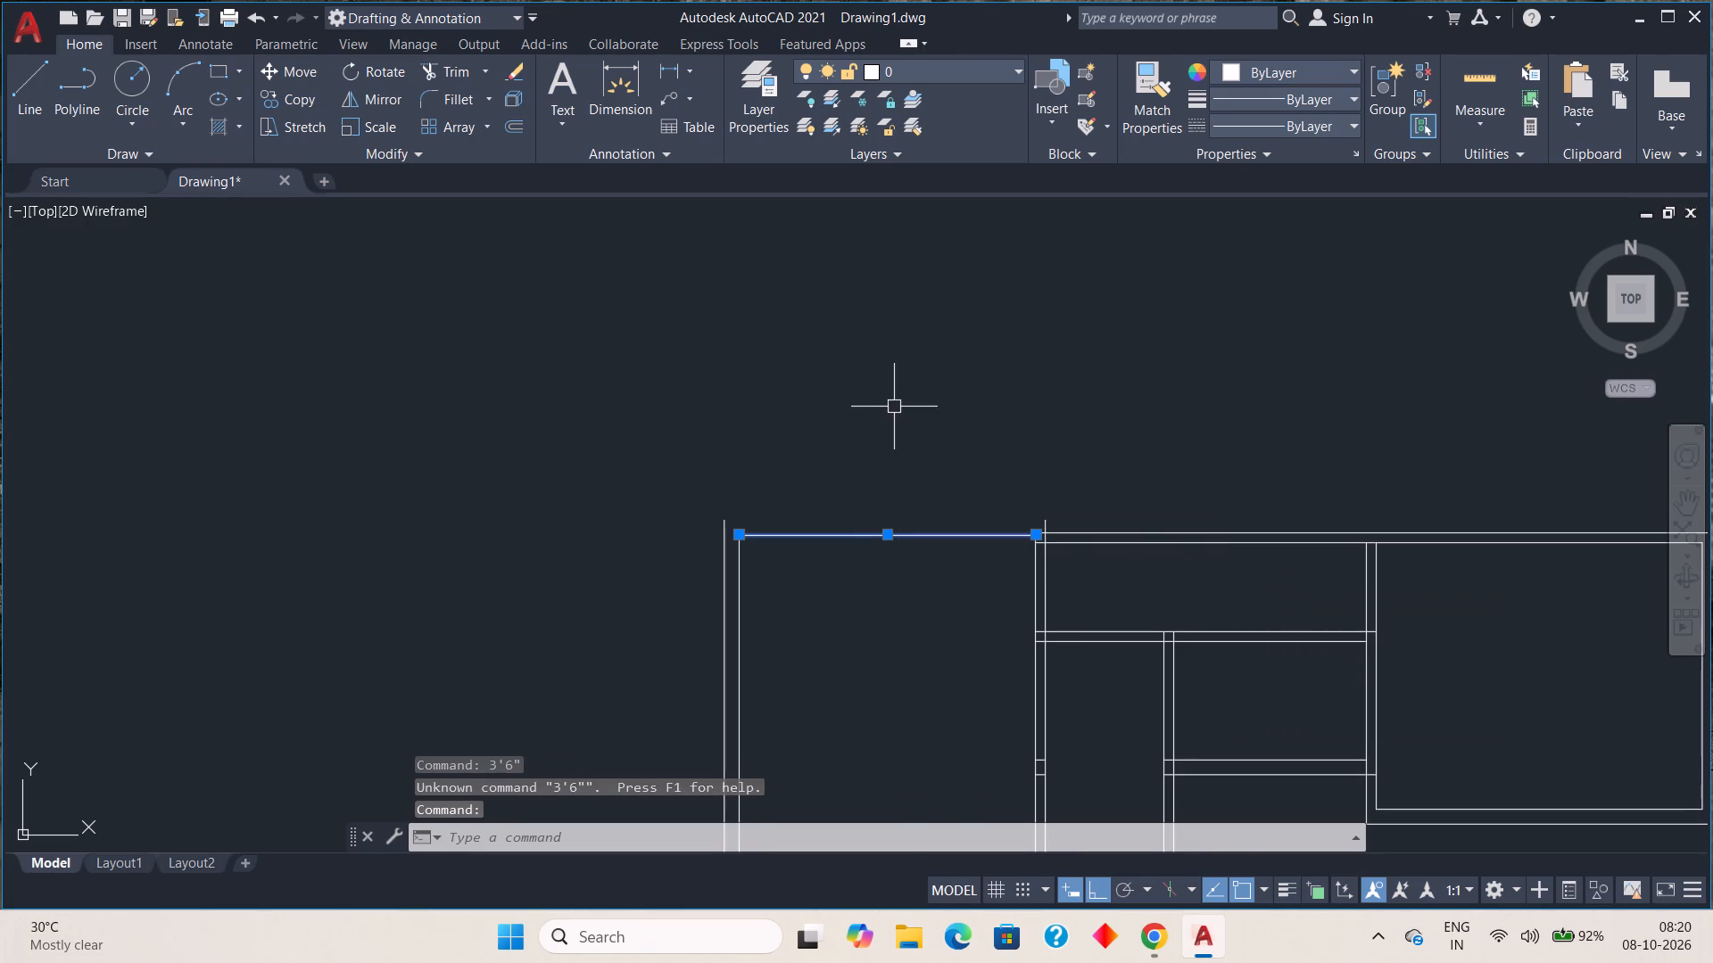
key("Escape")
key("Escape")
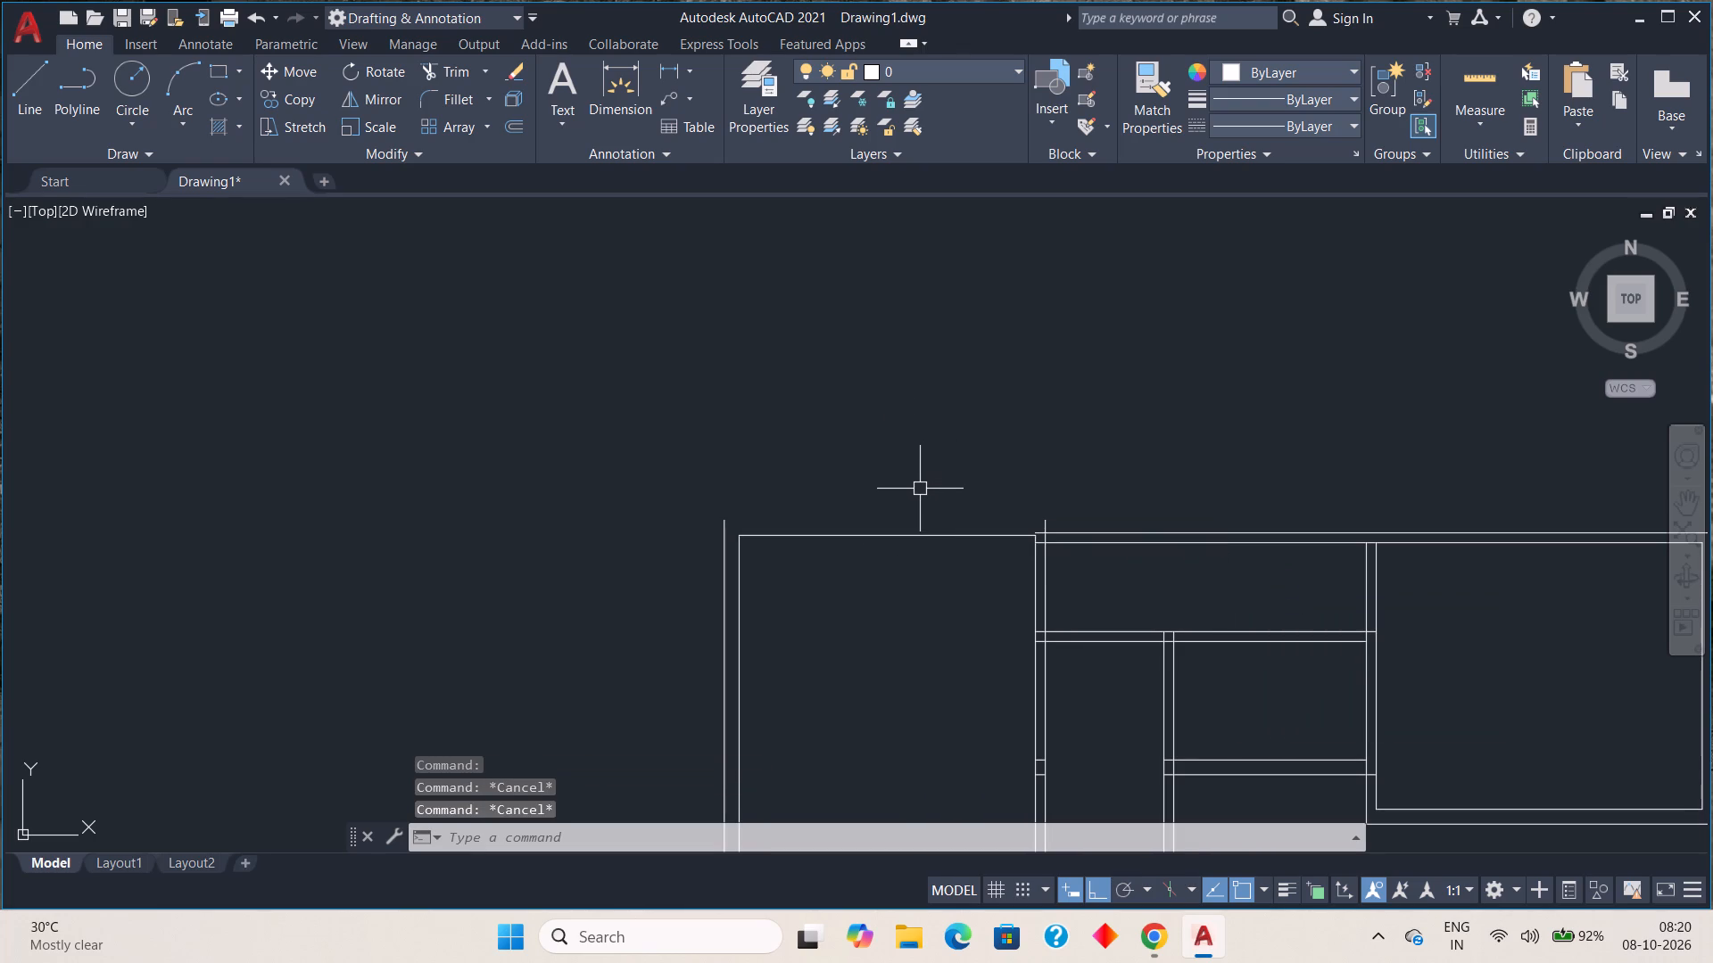
Offset the left room's remaining upper wall line 3'6" upward, outside the room.
key("o")
key("Return")
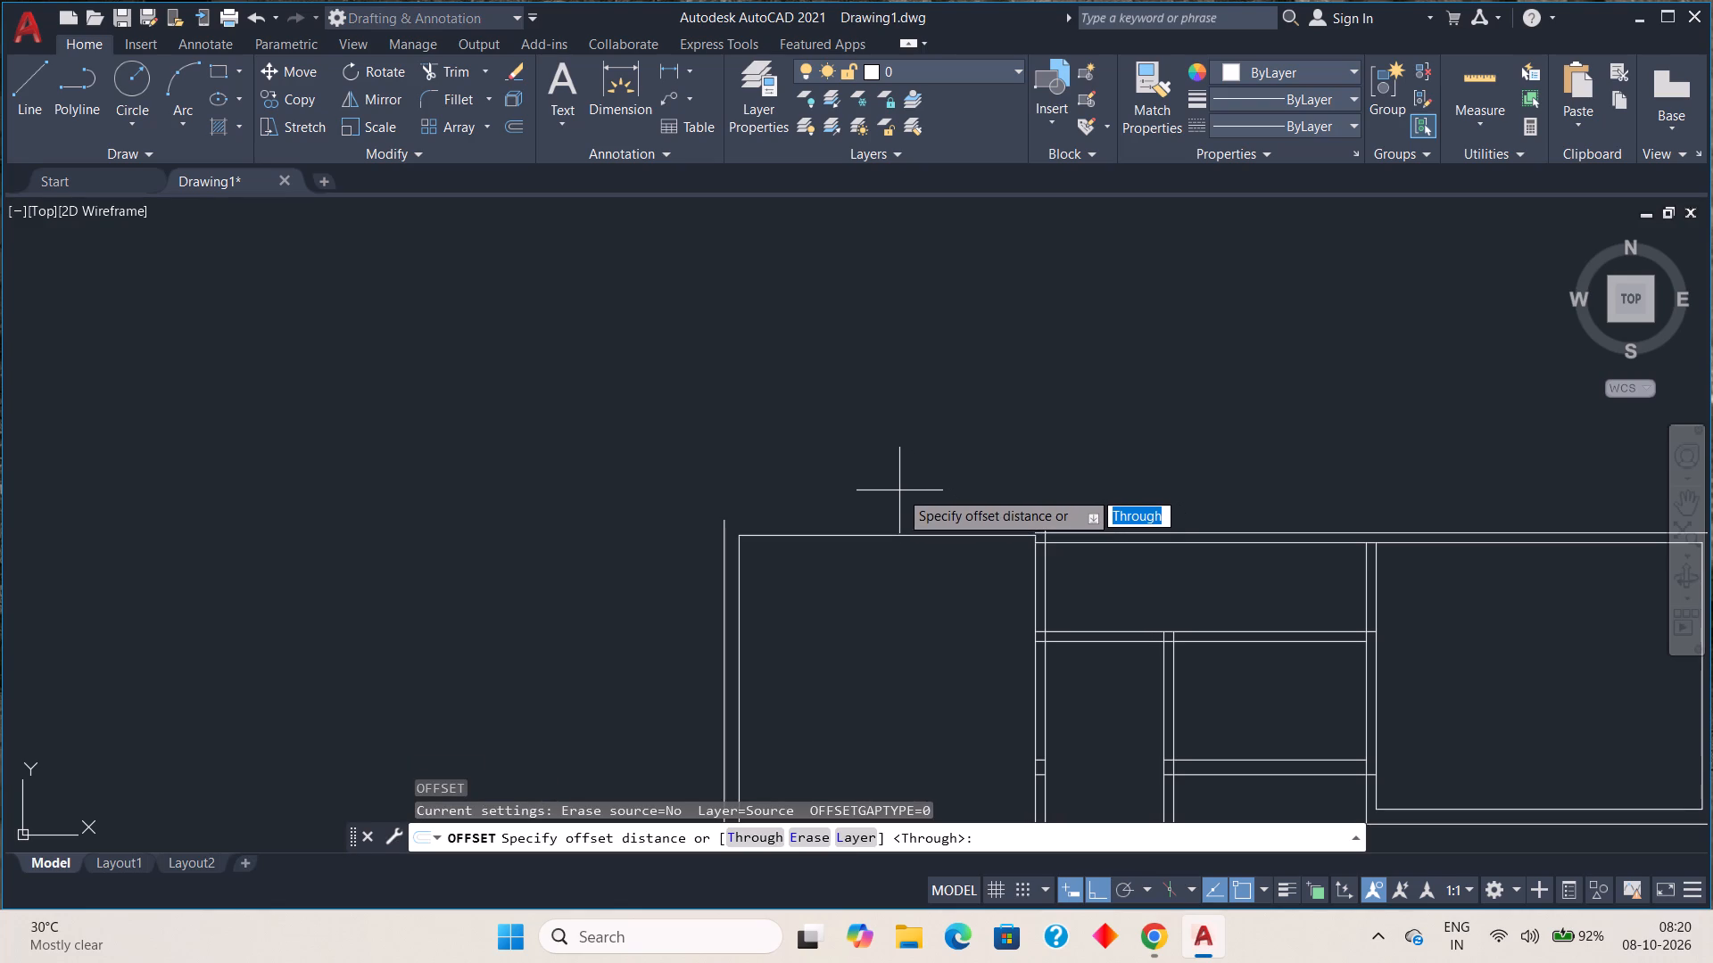
key("3")
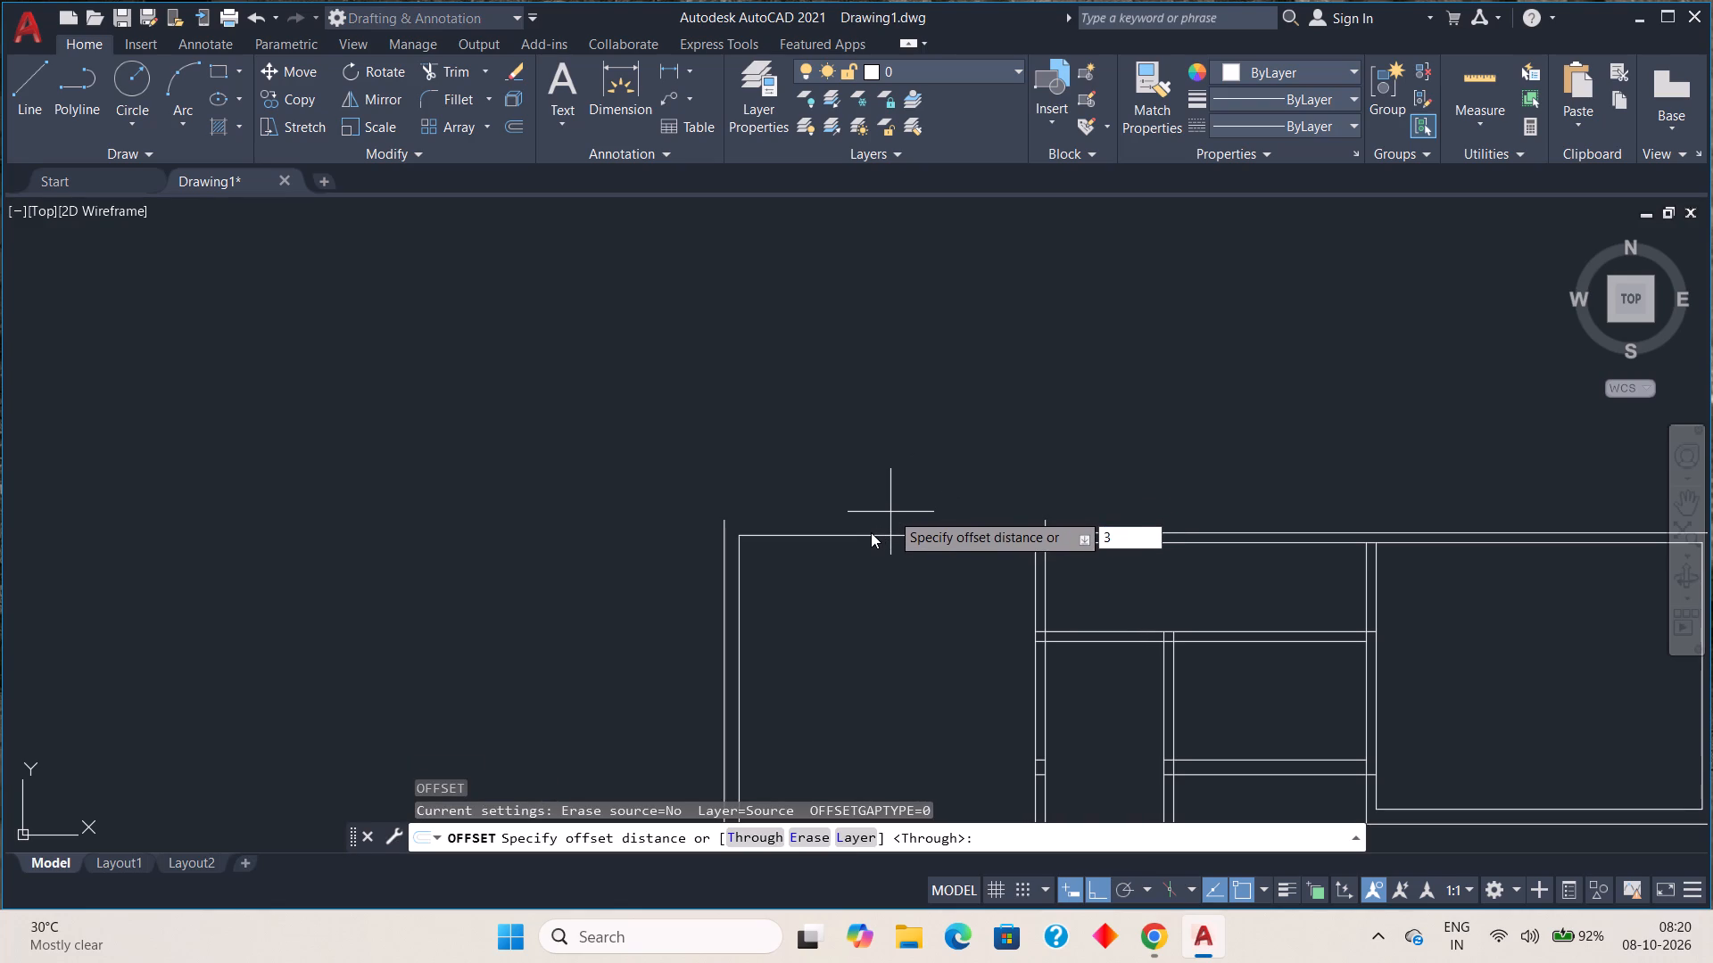
key("apostrophe")
key("6")
key("shift+quotedbl")
key("Return")
left_click(892, 532)
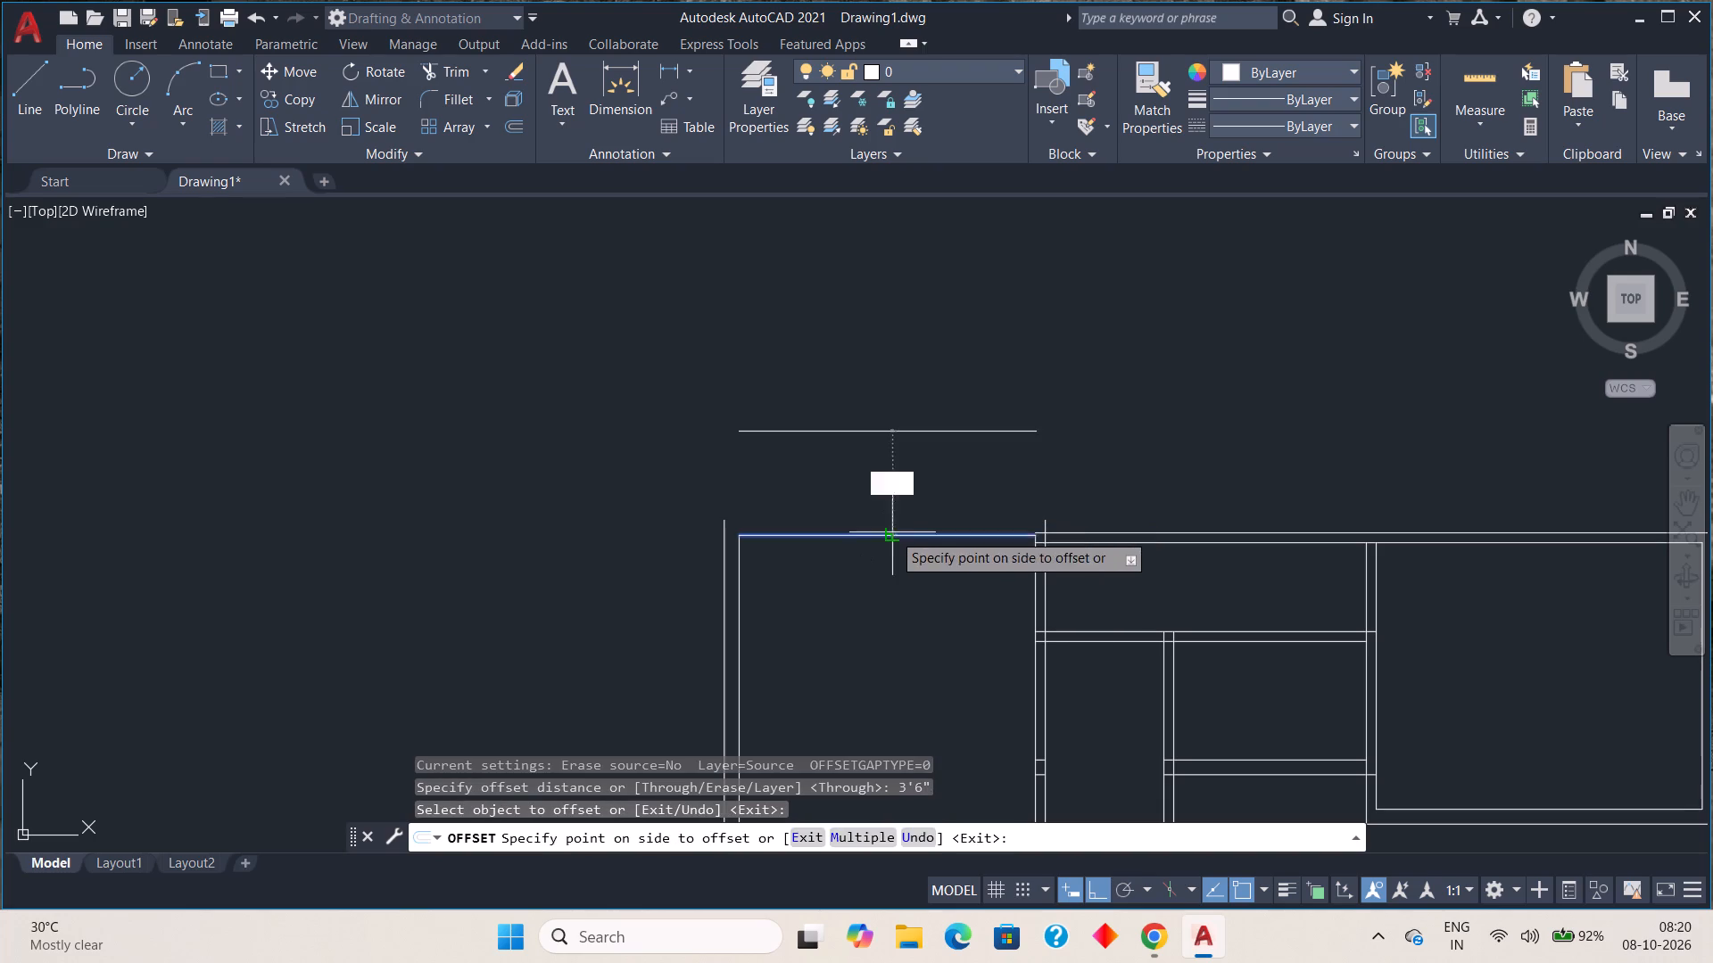
left_click(890, 477)
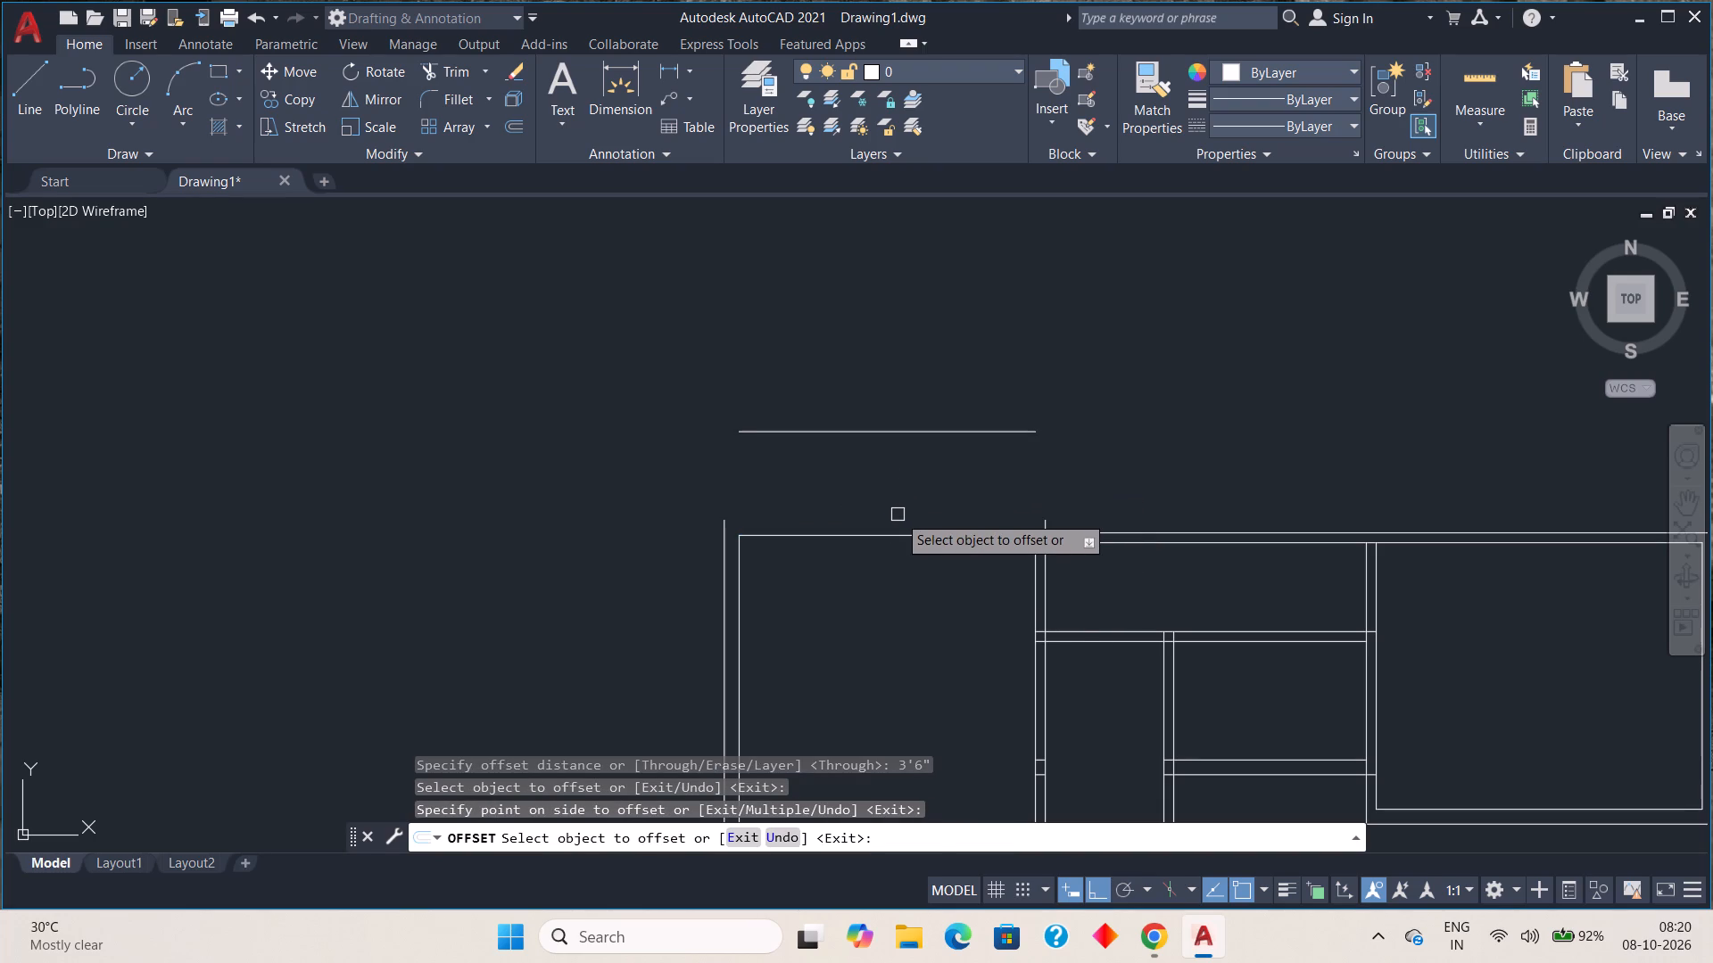
Offset the new upper line another 6" upward to form the left room's raised double-line upper wall.
double_click(876, 432)
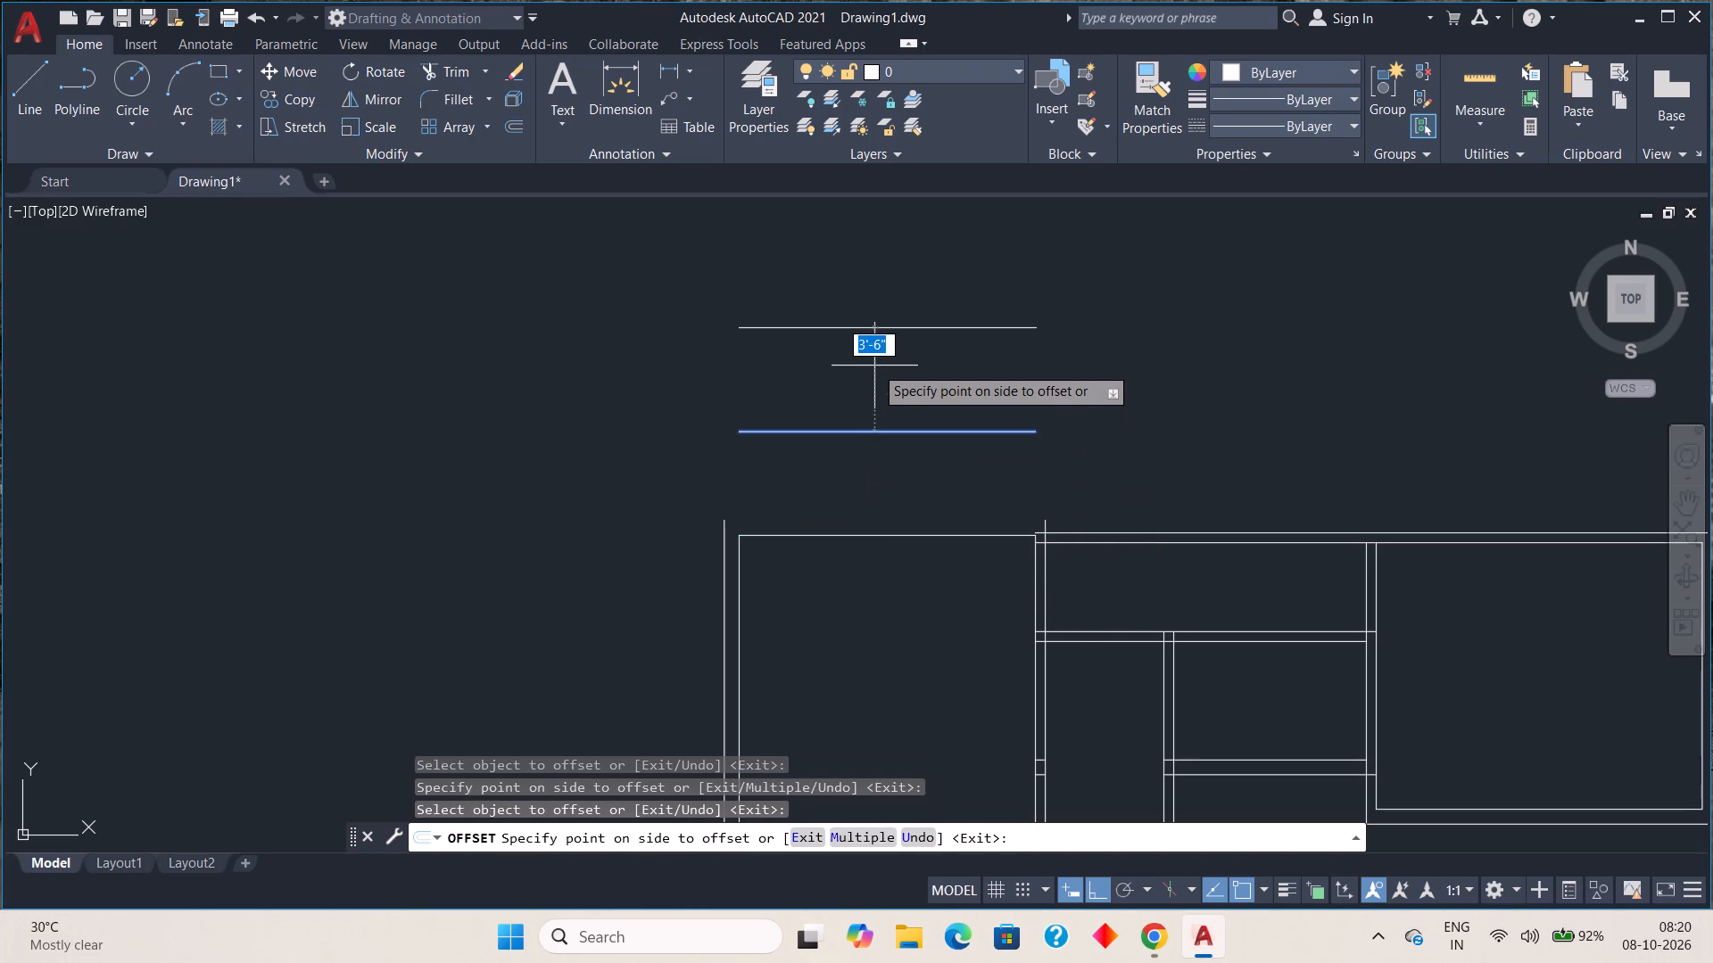
key("6")
key("shift+quotedbl")
key("Return")
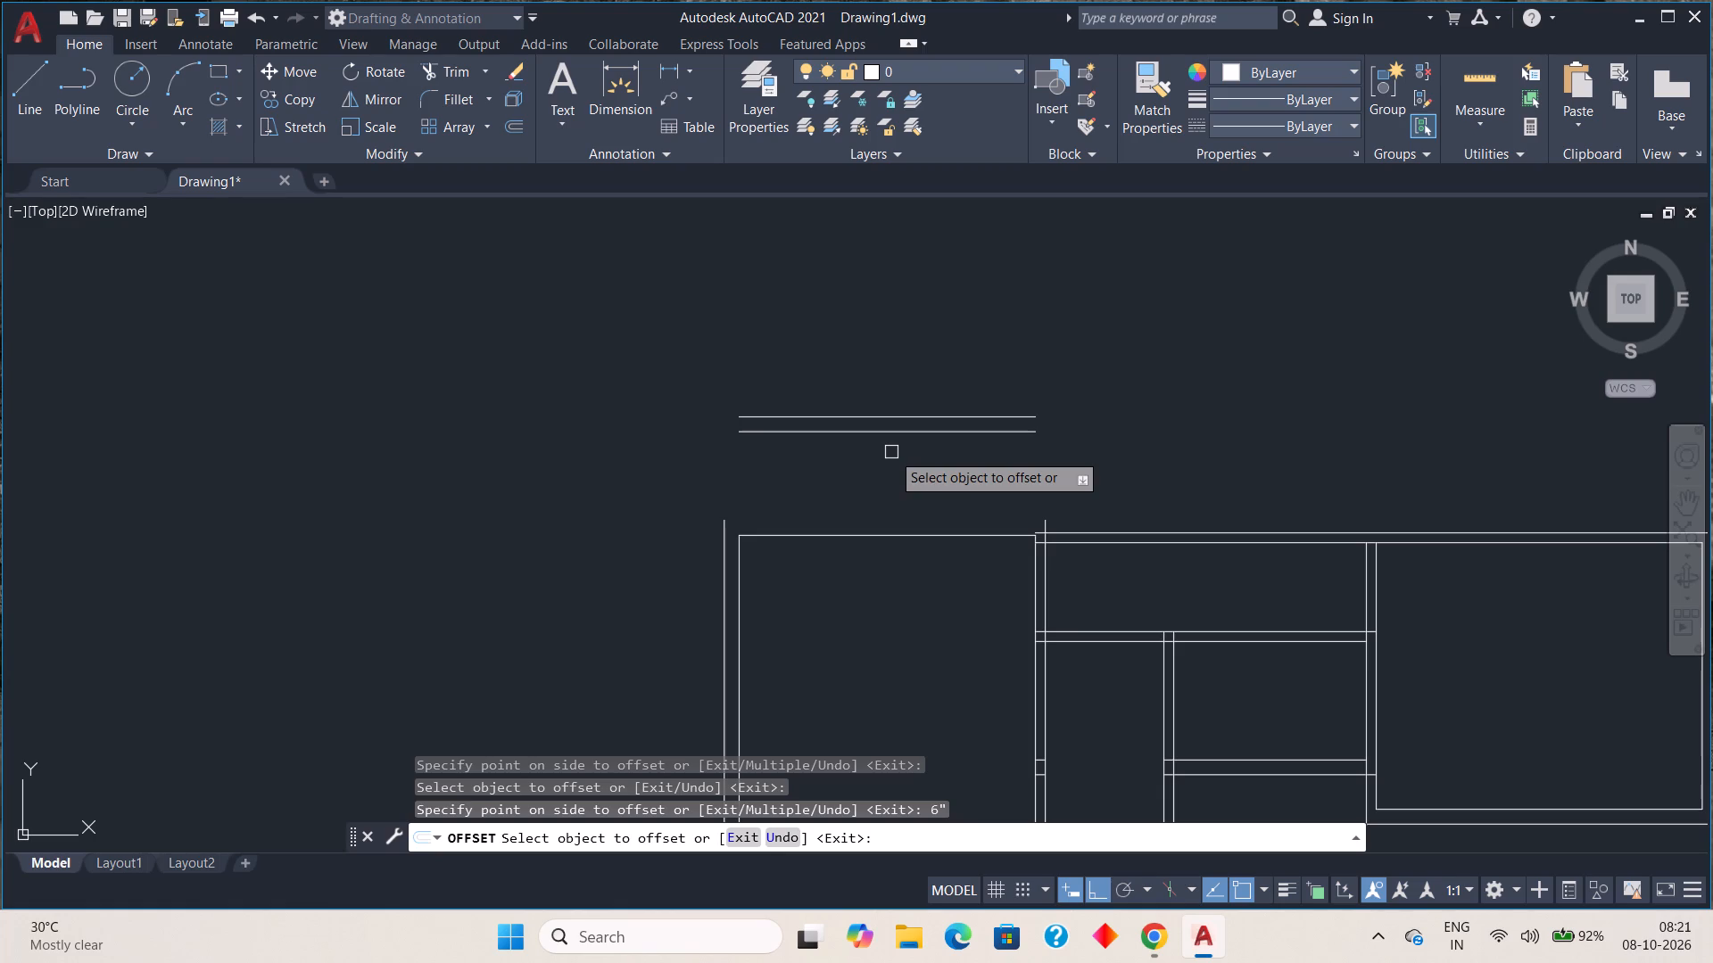
key("Escape")
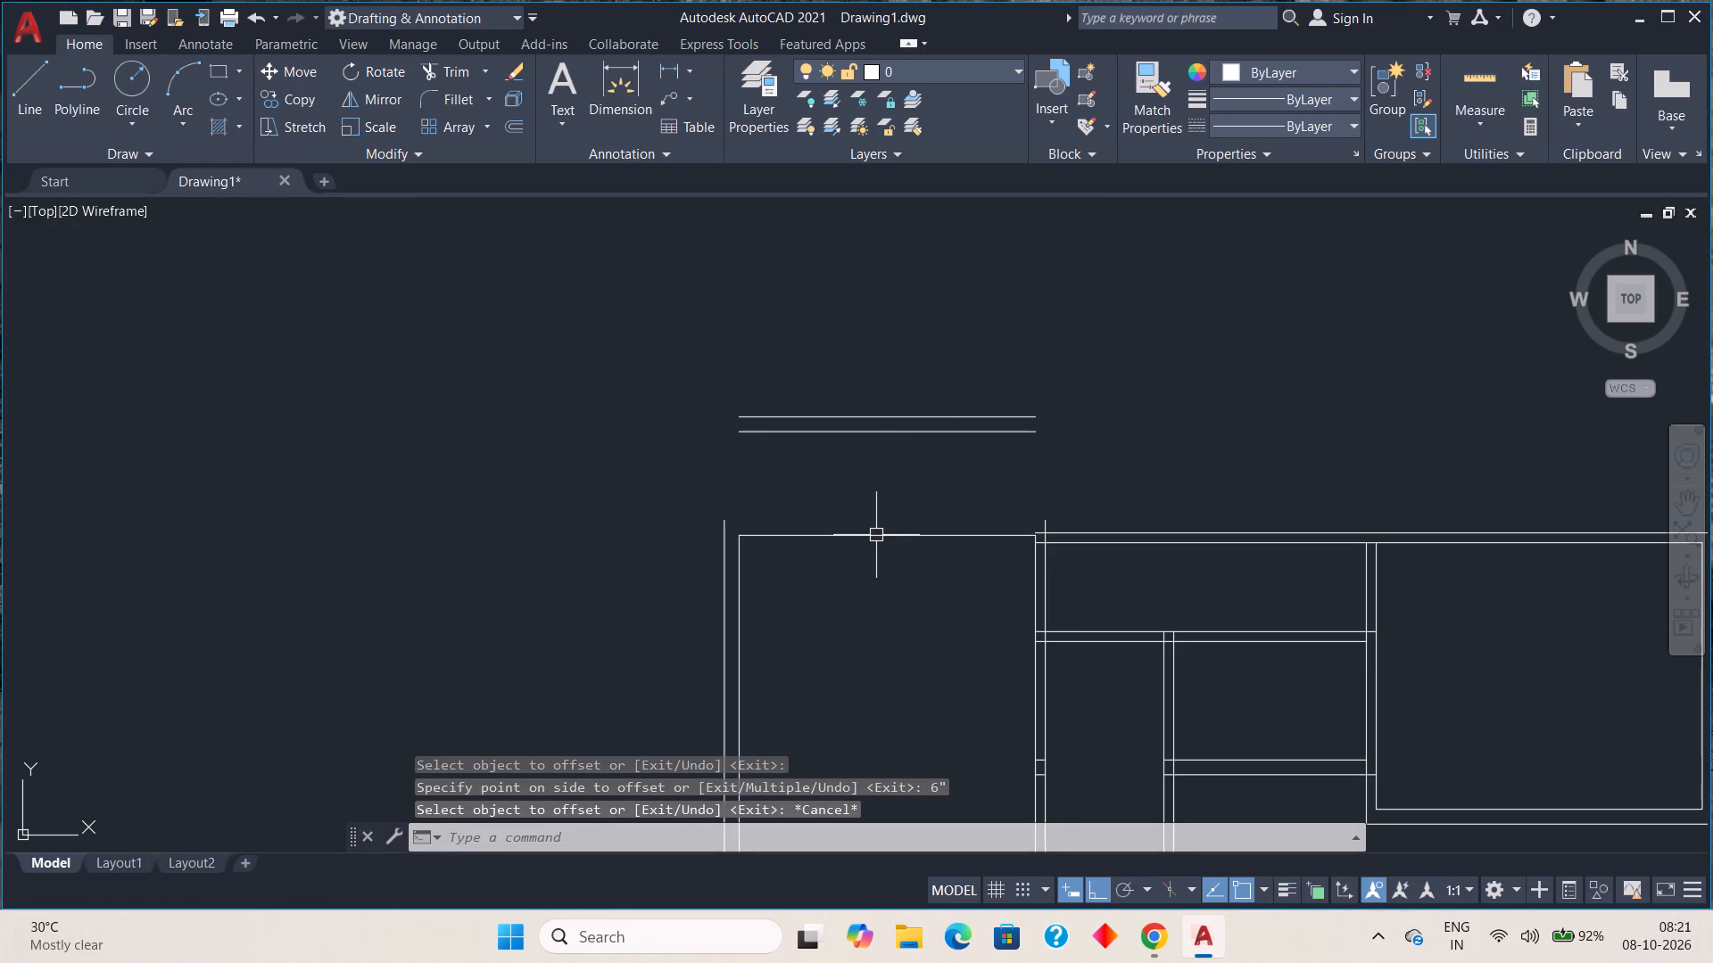
Delete the left room's old inner upper wall line below the raised wall.
left_click(876, 533)
key("Delete")
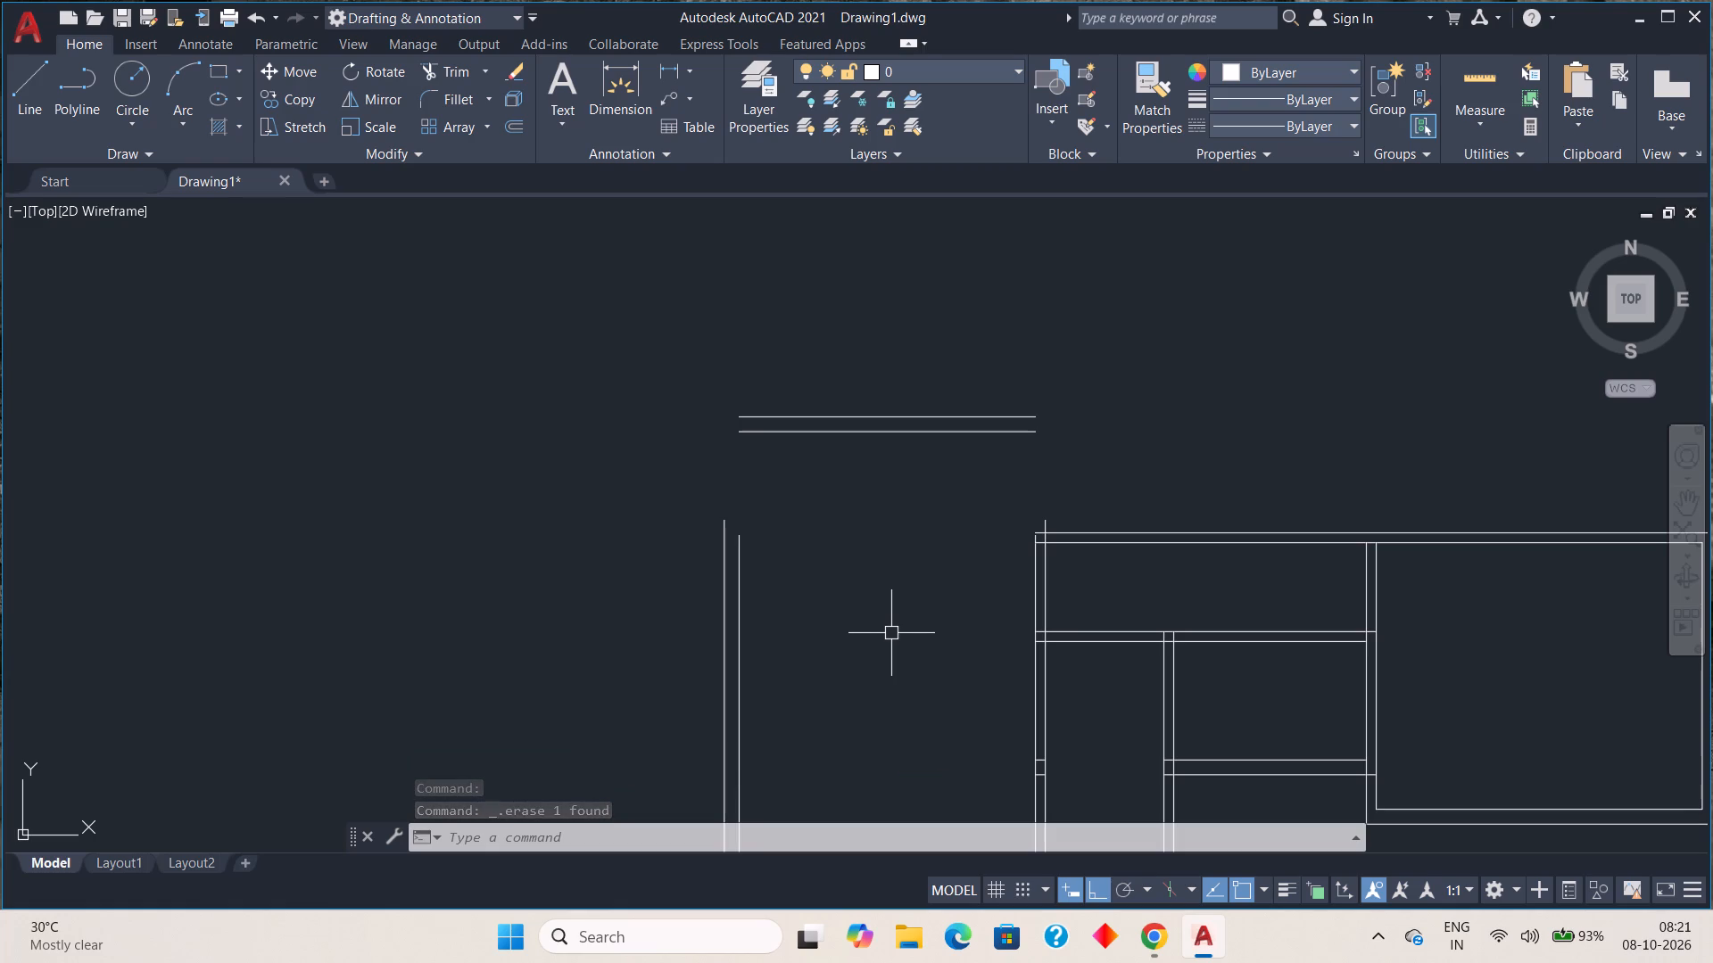
Fillet the outer and inner left wall lines with the matching raised upper wall lines into square corners at radius 0'-0".
key("f")
key("space")
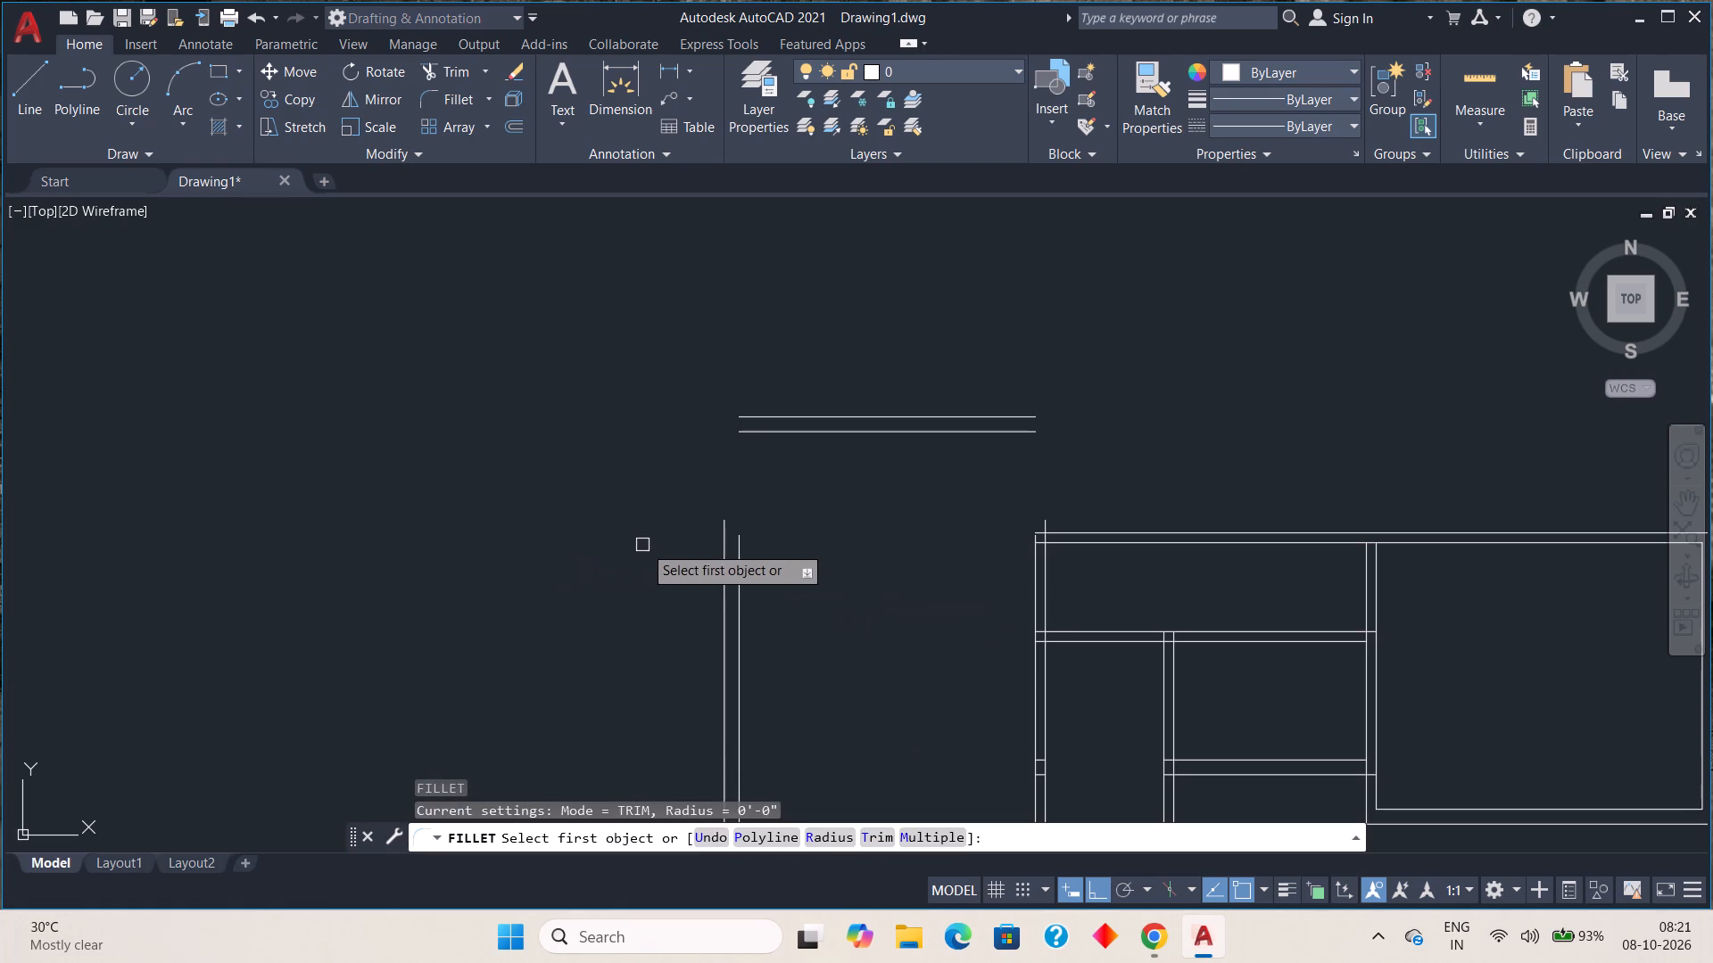
left_click(720, 554)
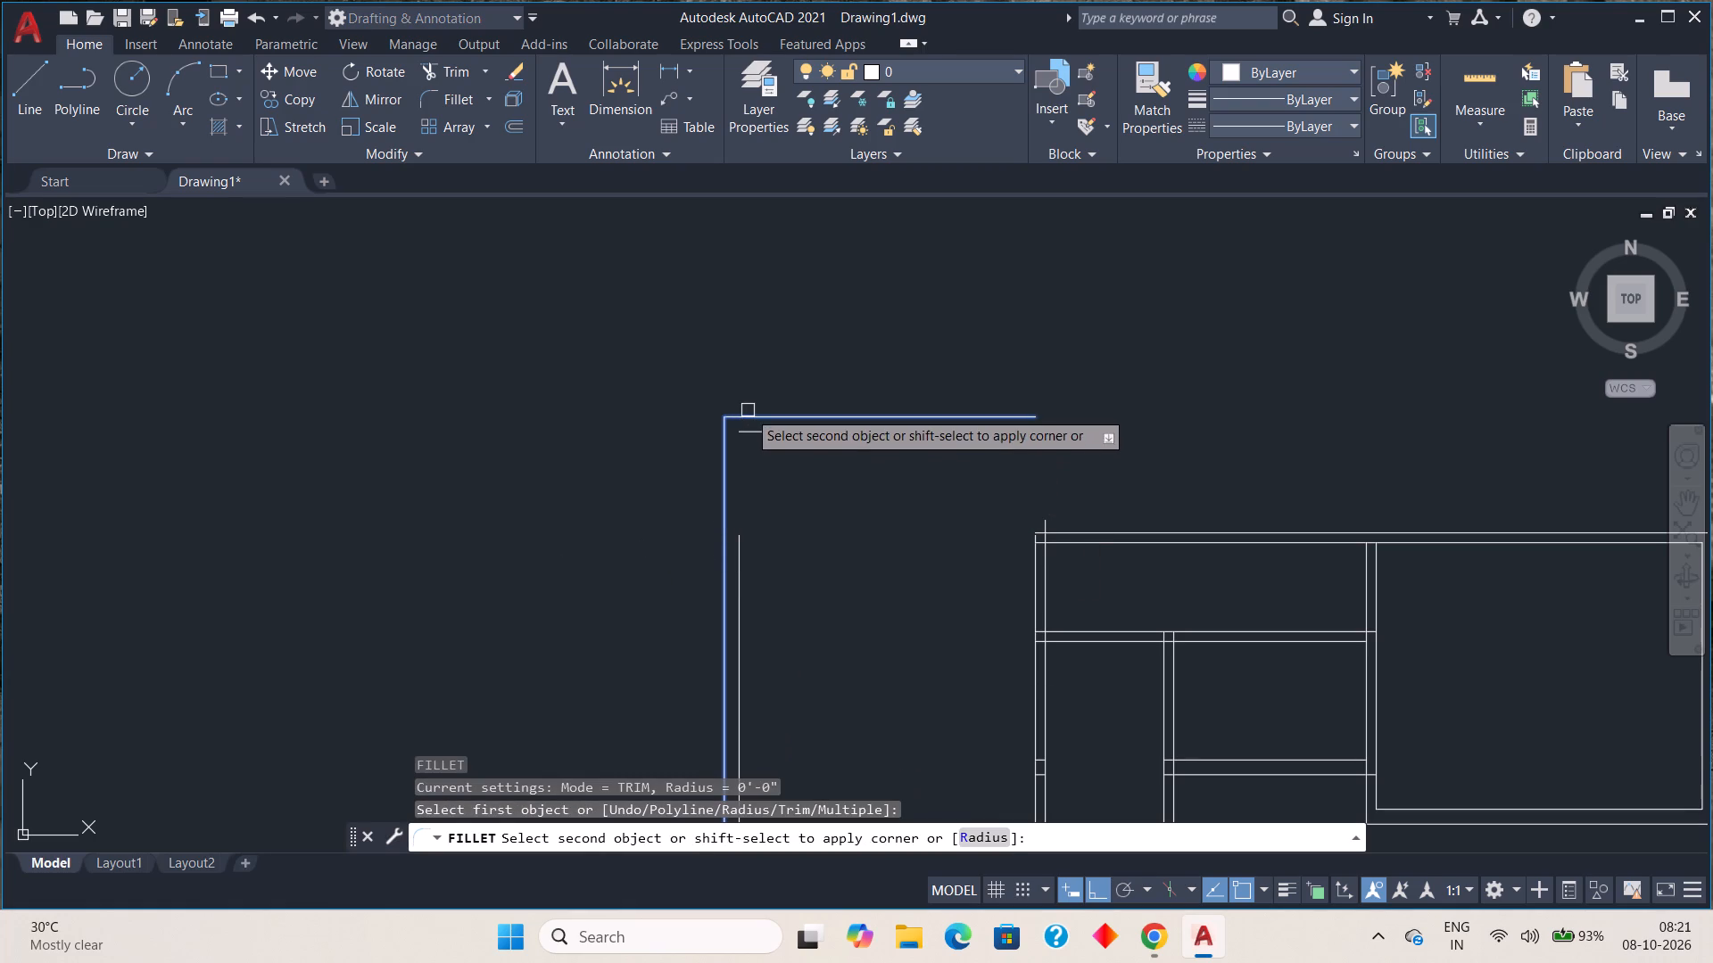
left_click(748, 410)
key("space")
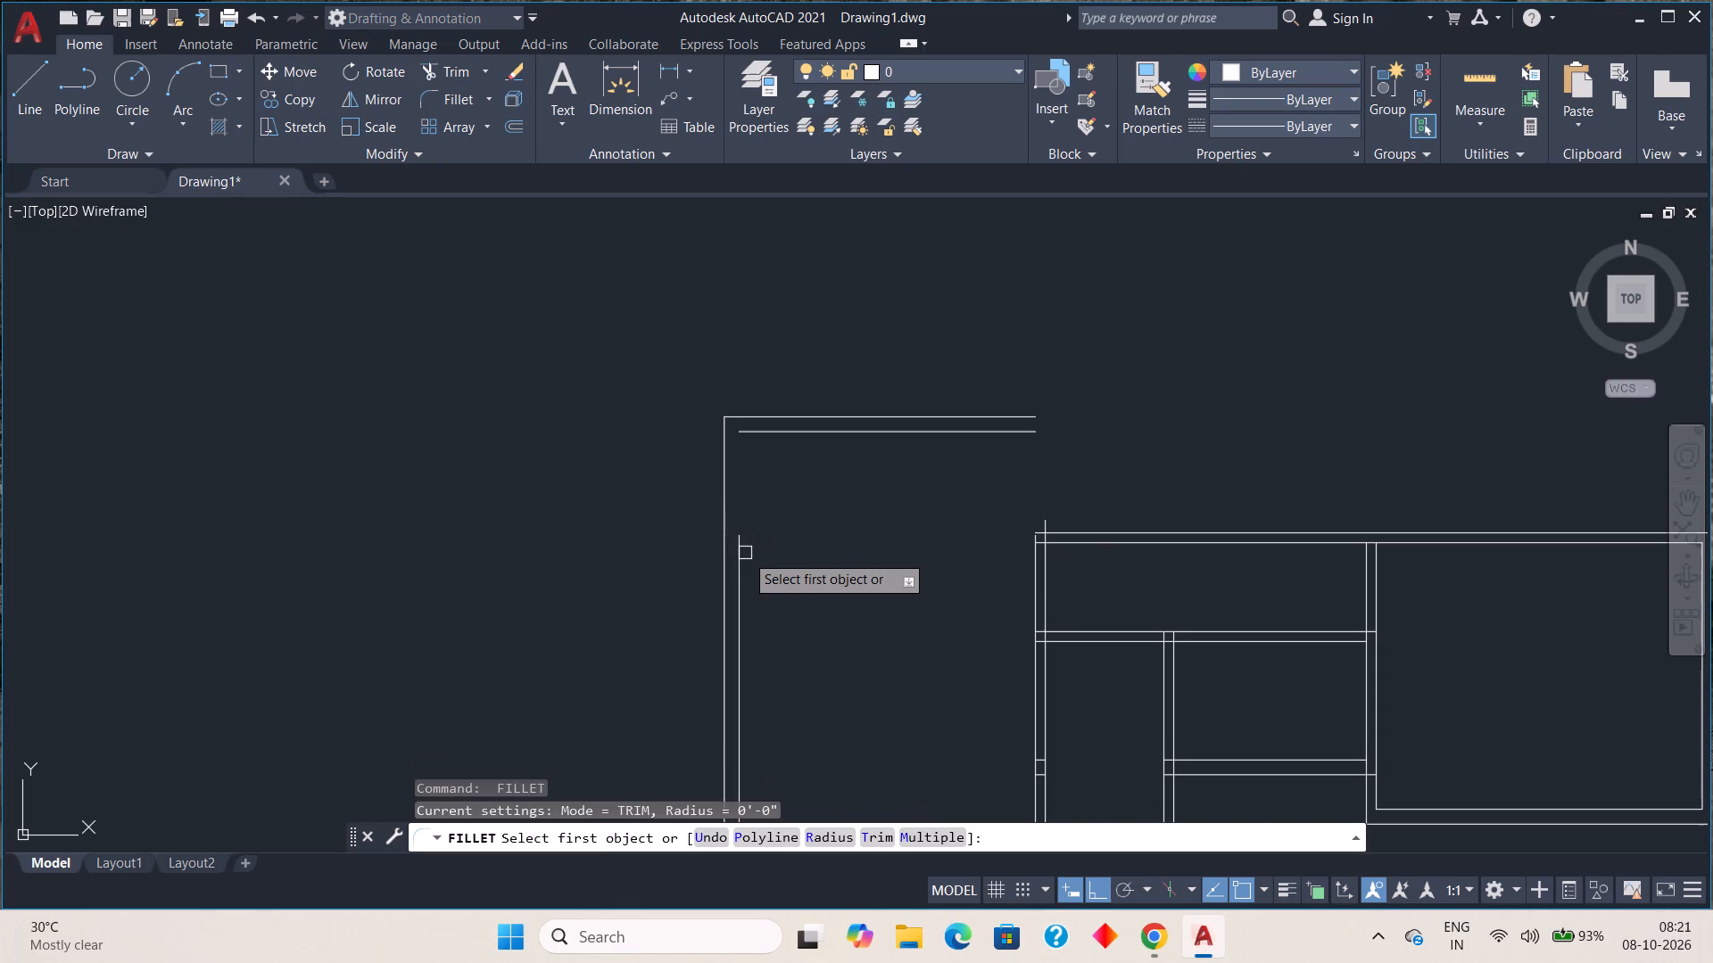
left_click(741, 556)
left_click(764, 435)
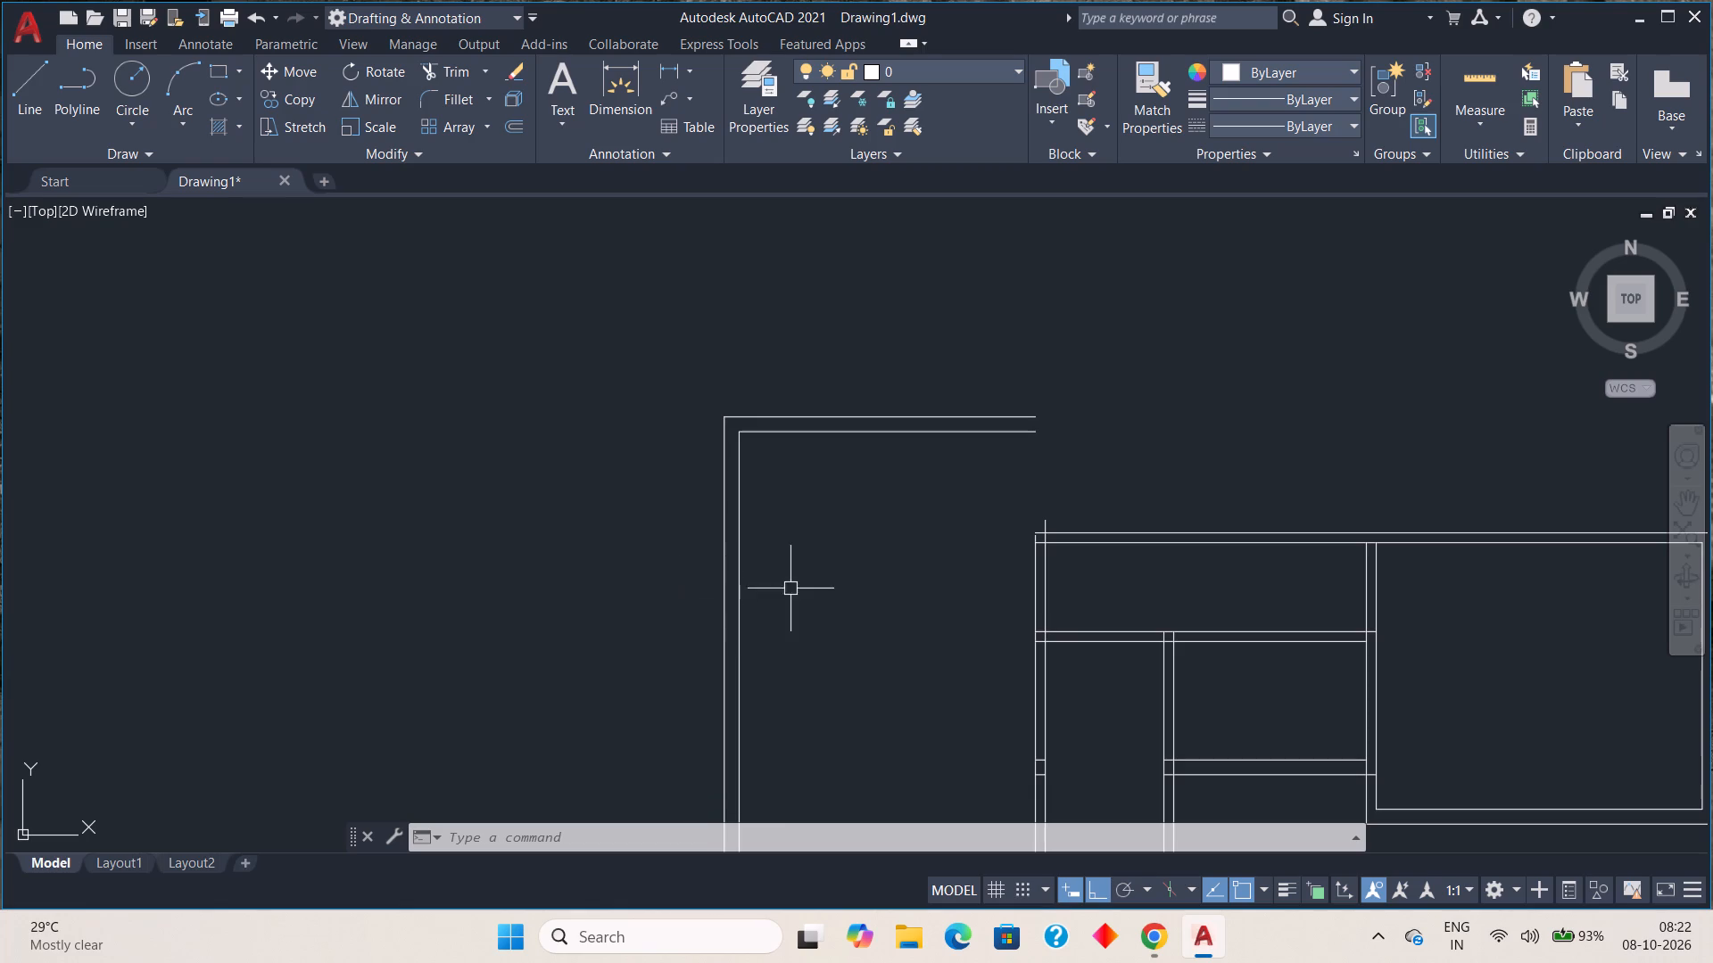
key("Escape")
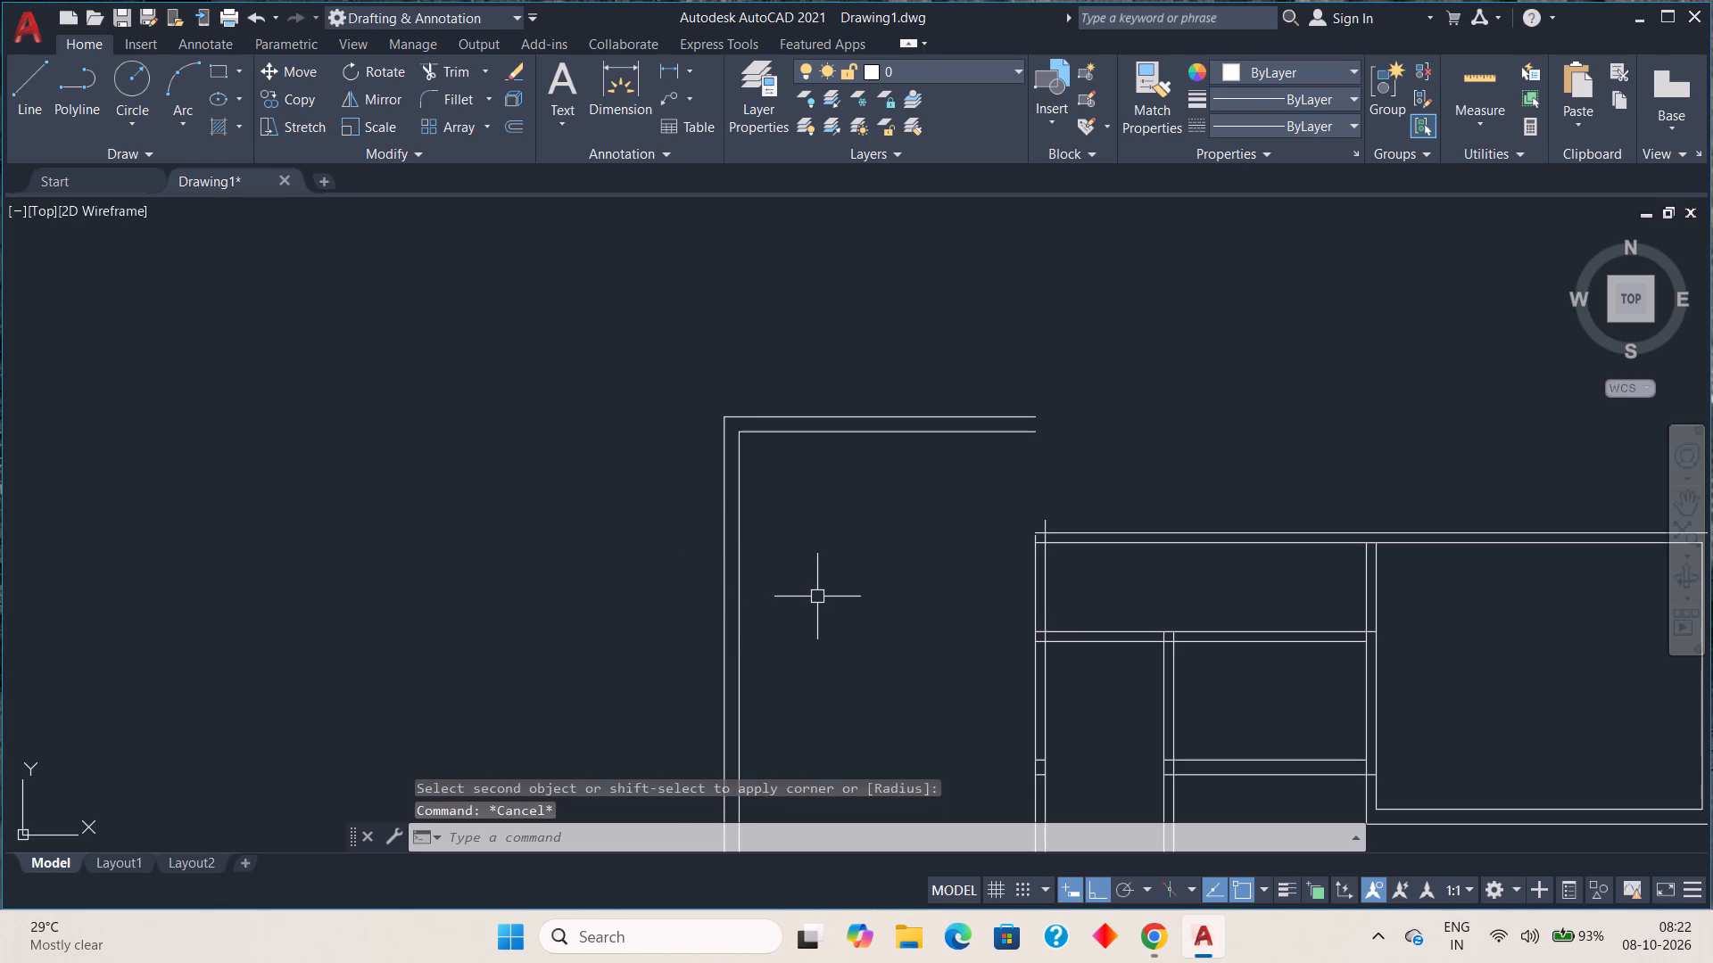
Offset the inner line of the left room's left wall 9'2" to the right, into the room.
key("o")
key("Return")
key("9")
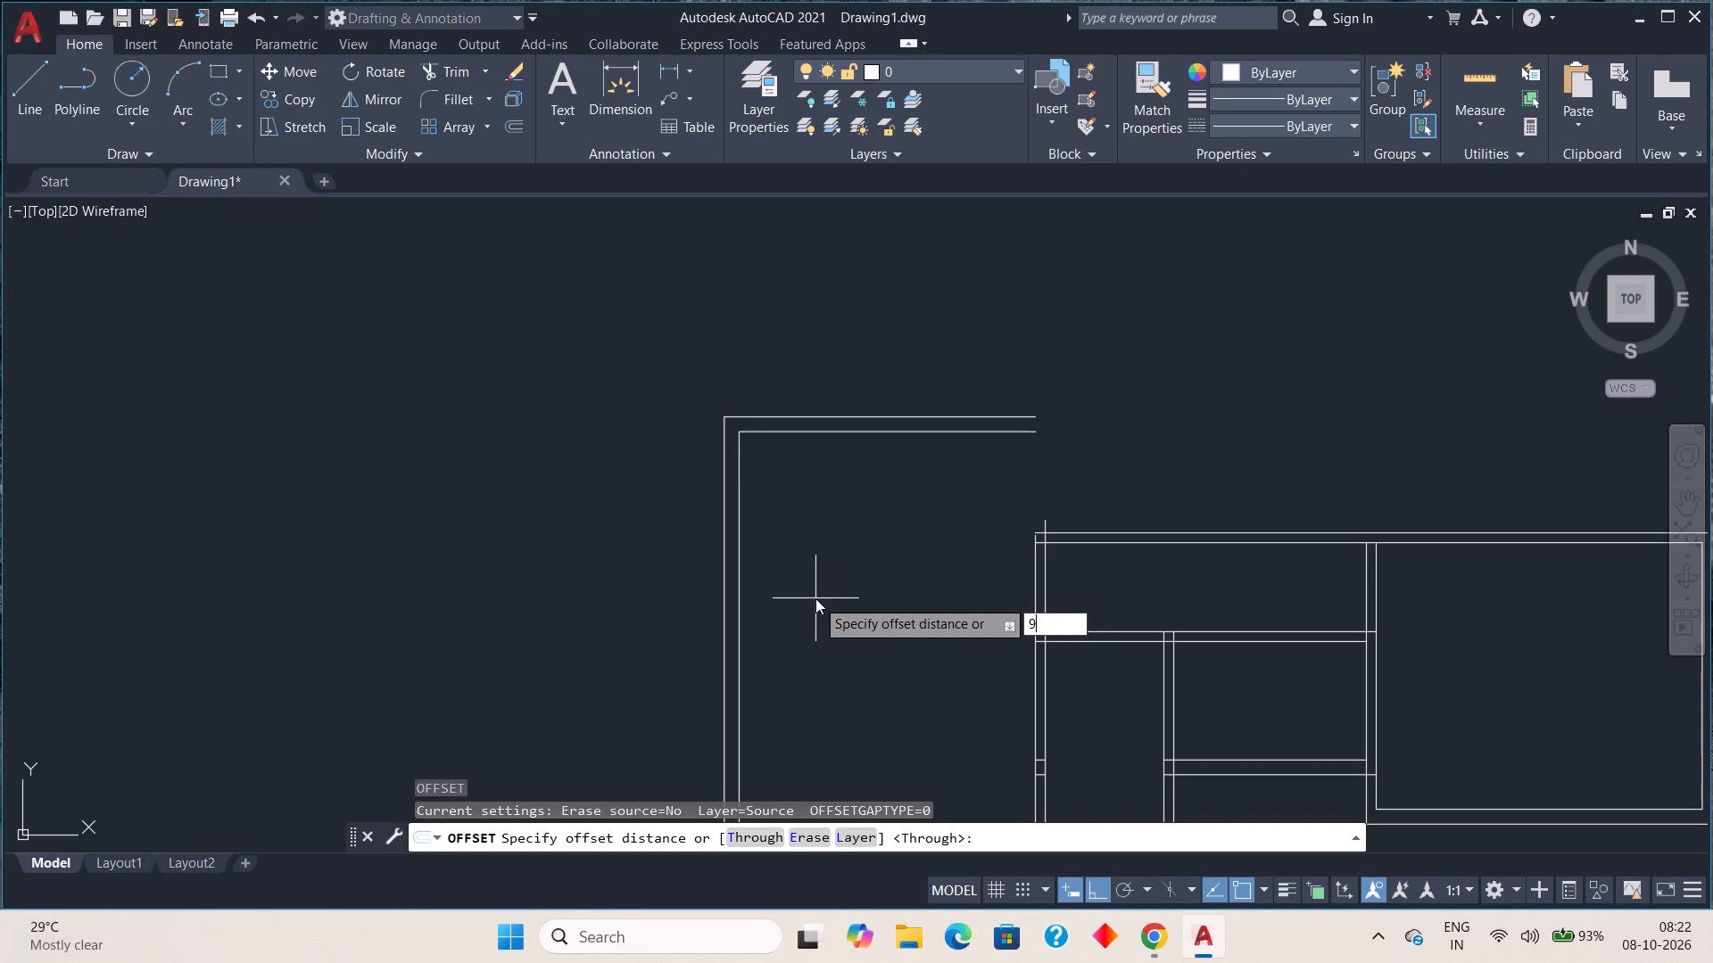
key("apostrophe")
key("2")
key("shift+quotedbl")
key("space")
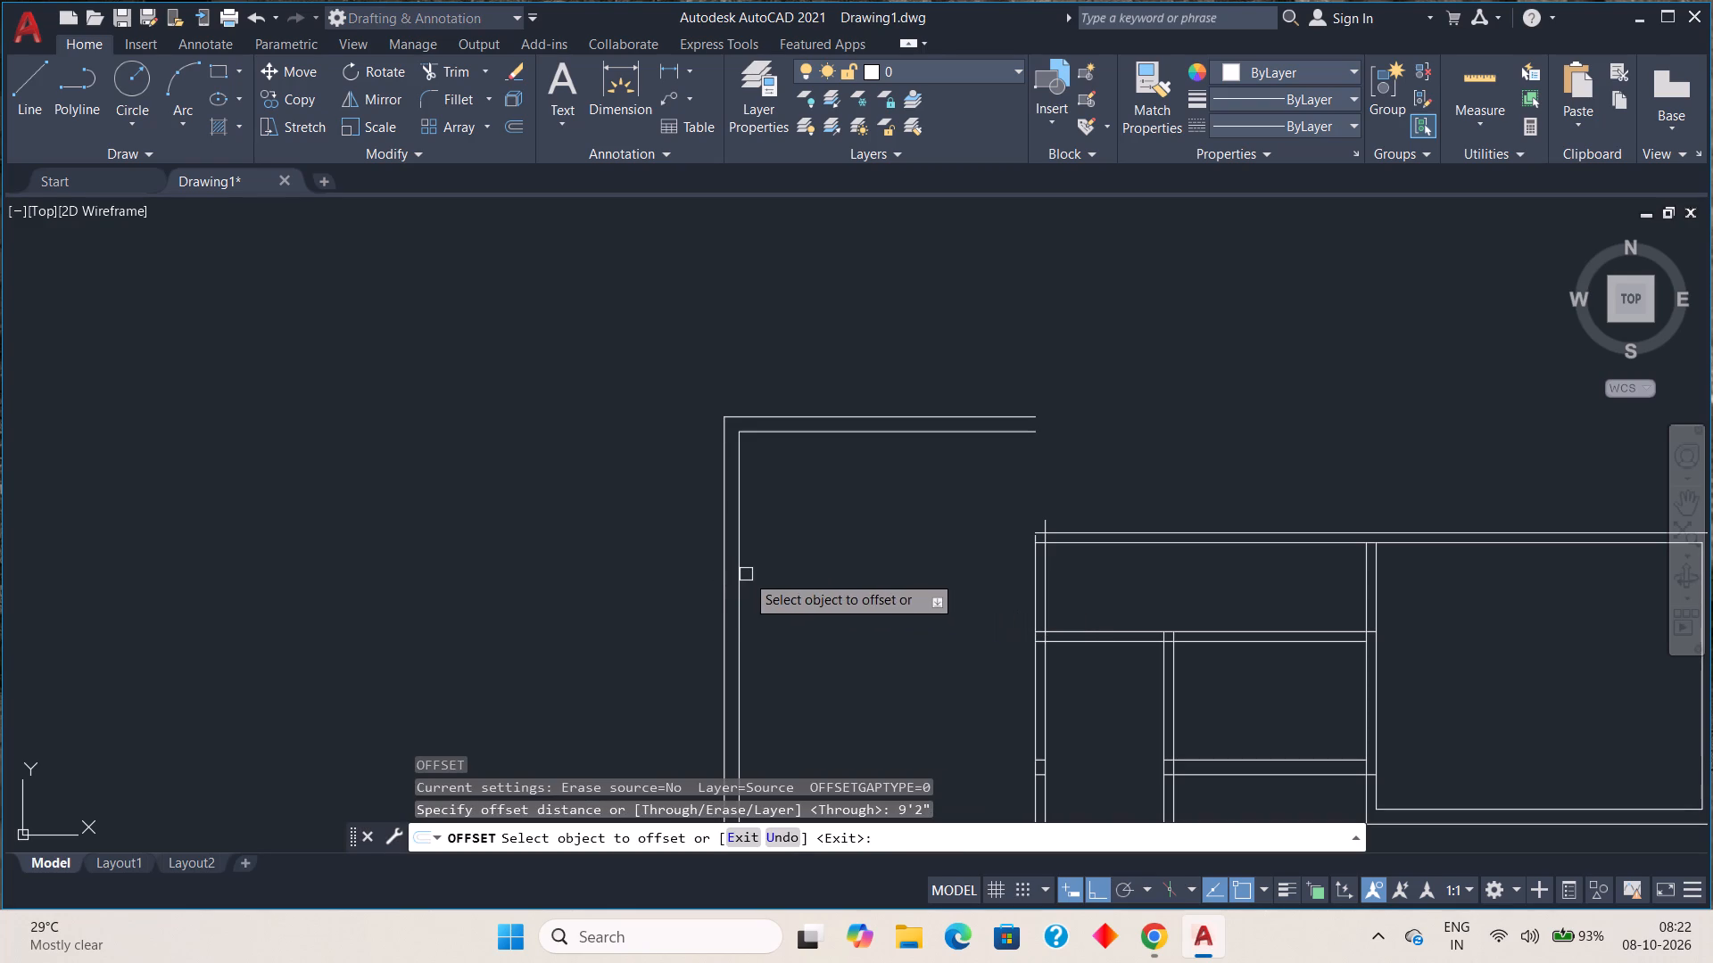
left_click(741, 574)
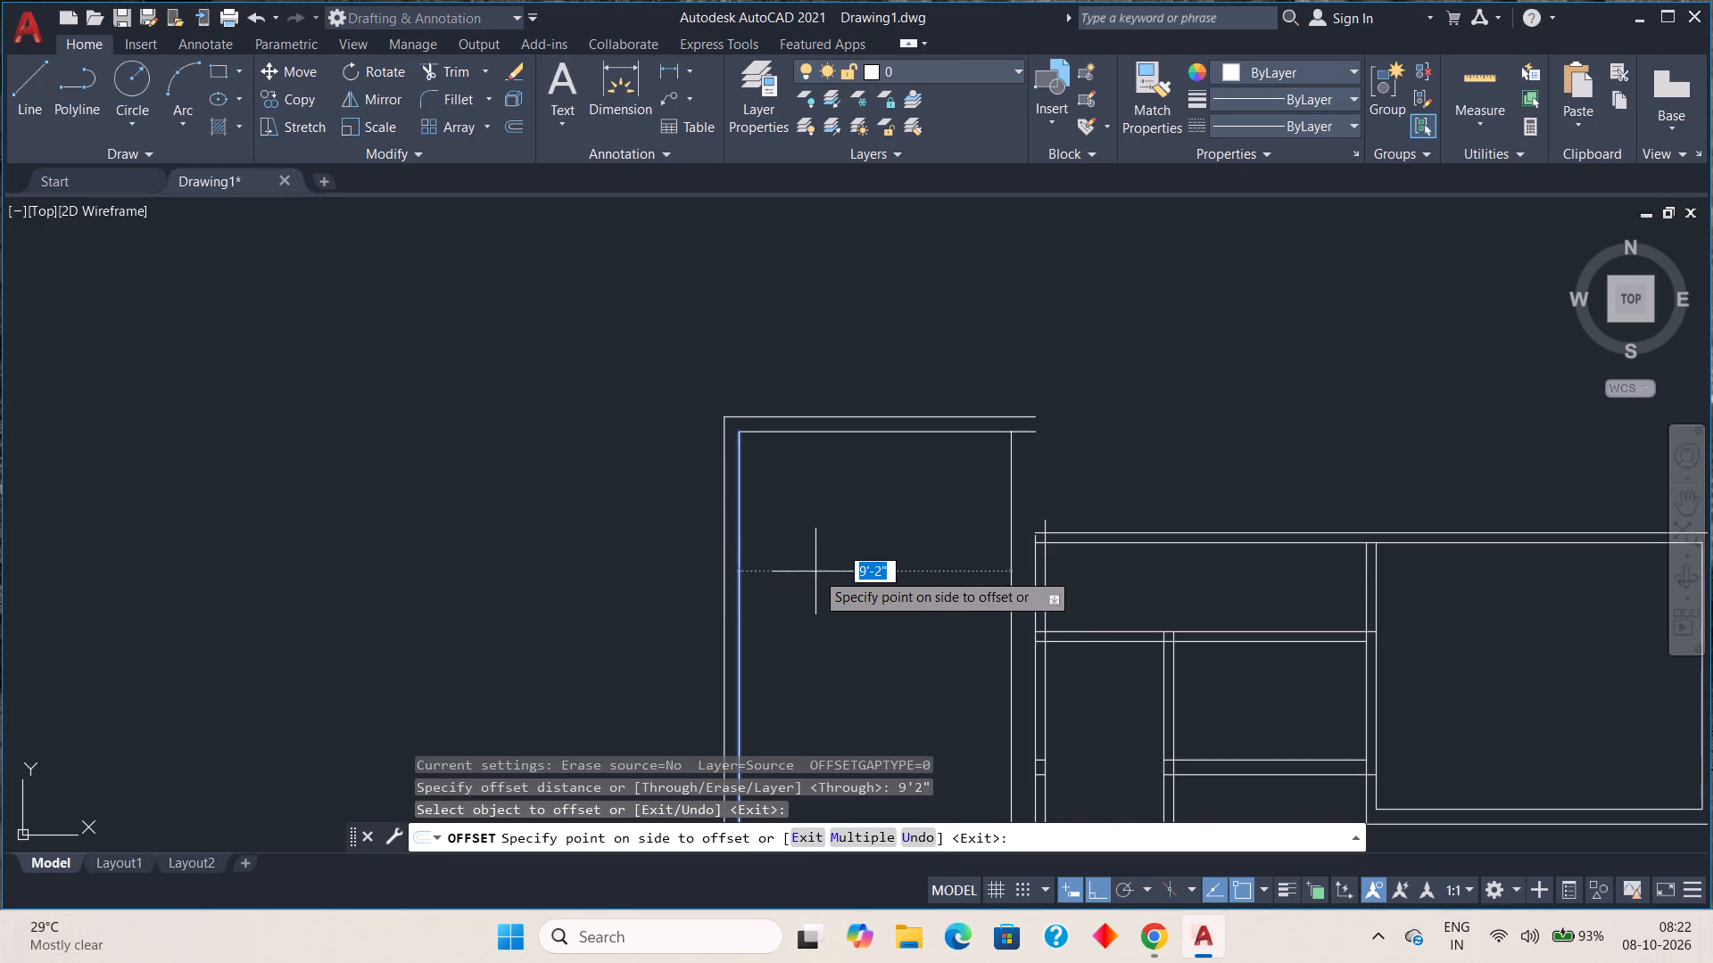
left_click(815, 572)
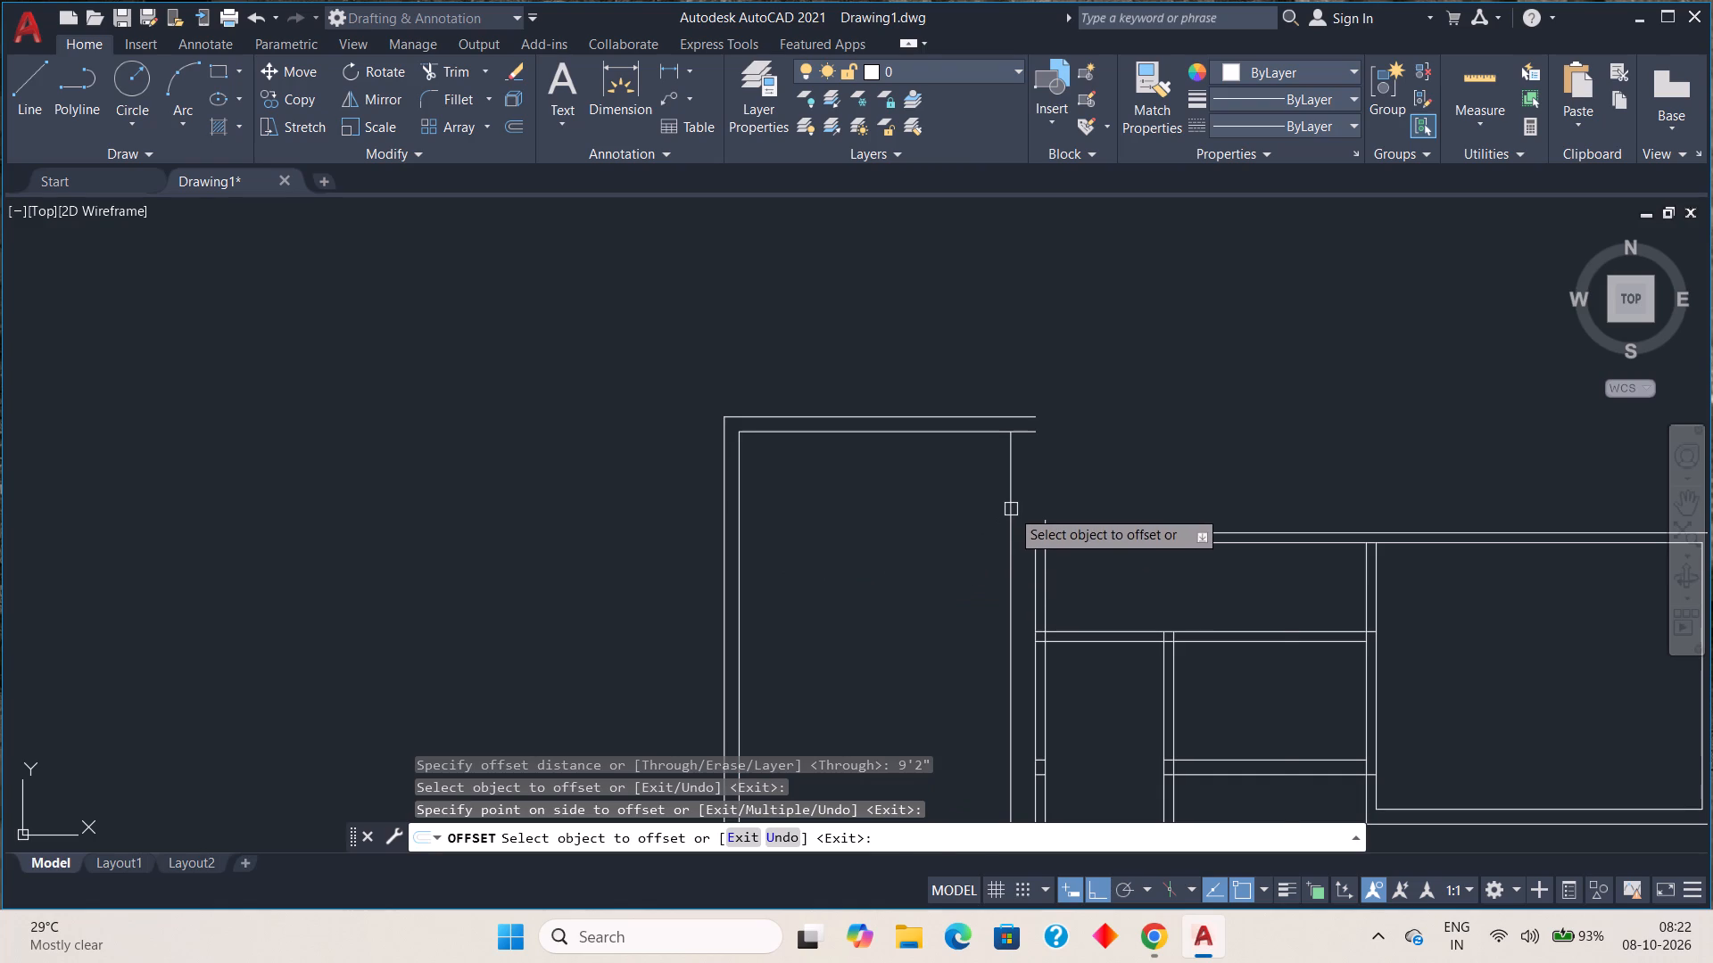
Offset the new vertical line 4" to the right to form the left room's double-line right wall.
left_click(1011, 509)
key("4")
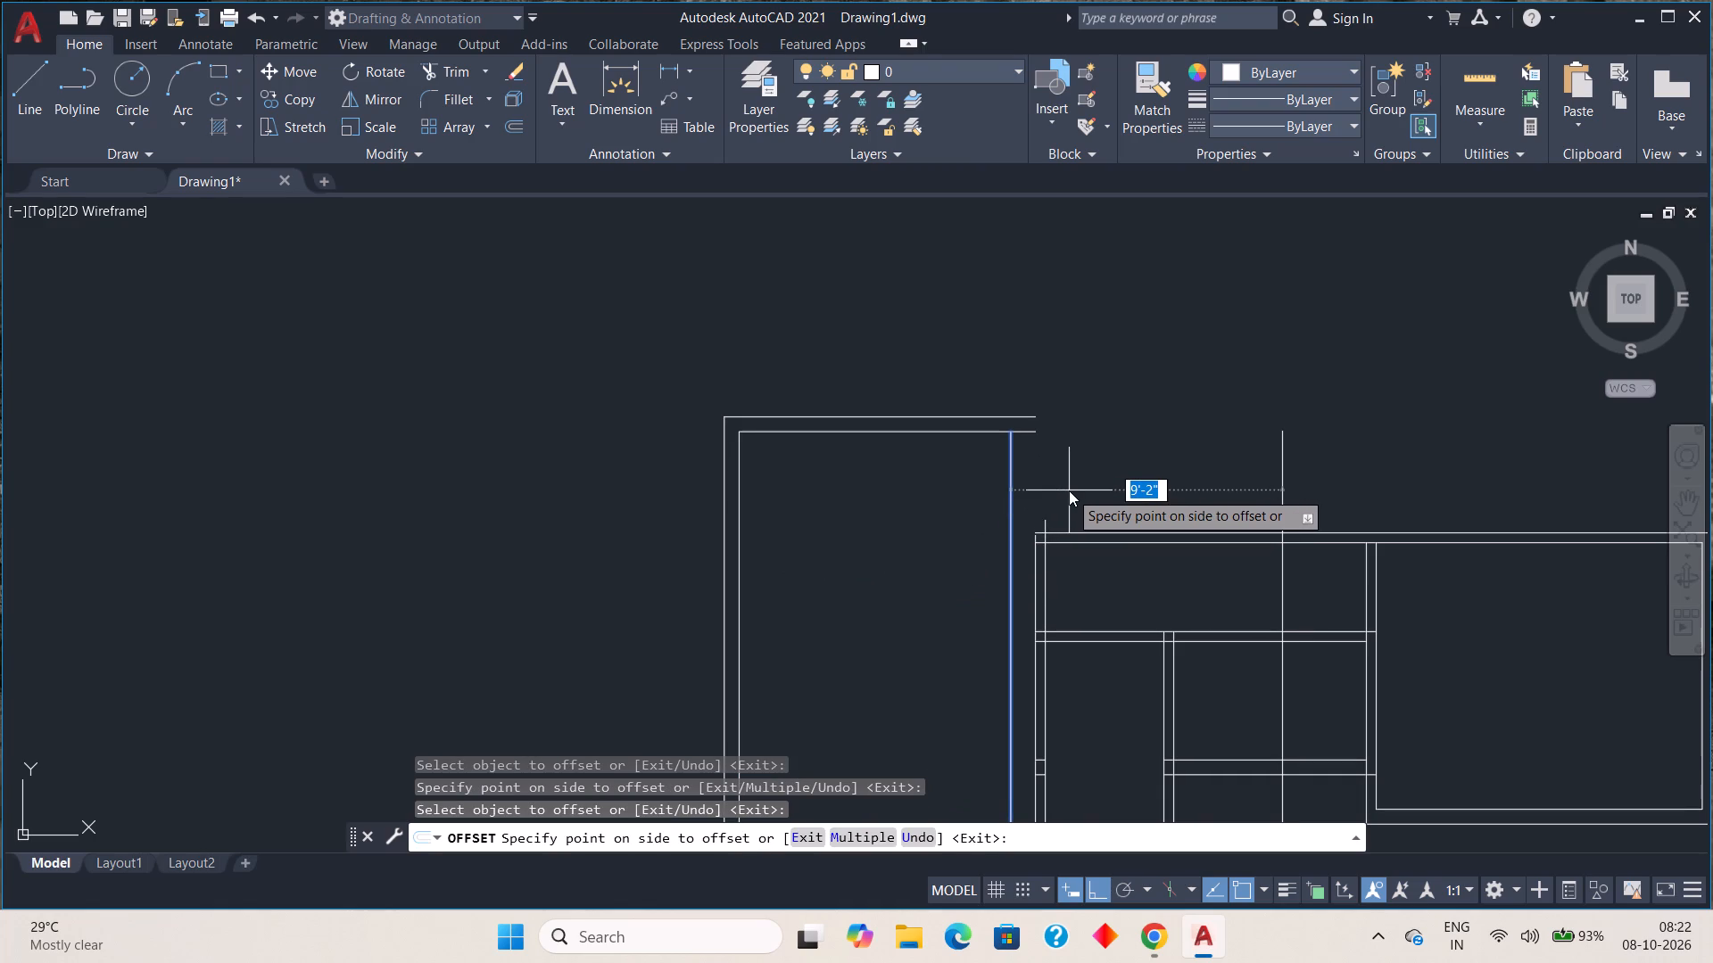
key("shift+quotedbl")
key("Return")
key("Escape")
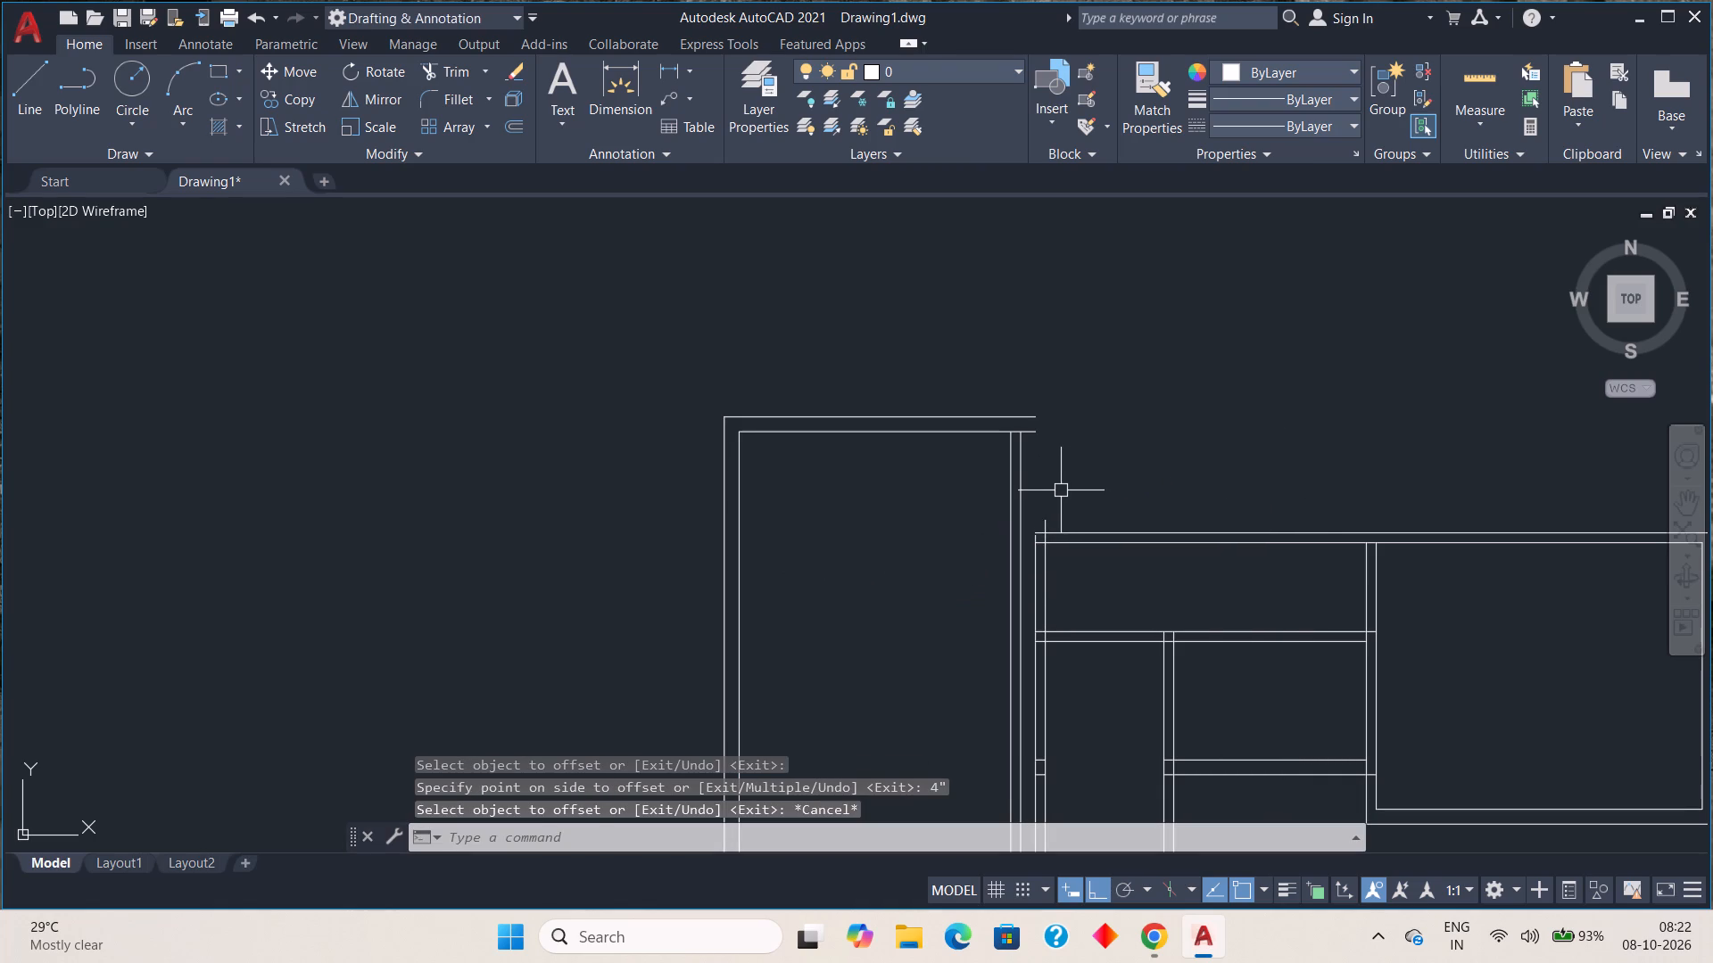
Fillet the inner and outer raised upper wall lines with the matching new right wall lines at radius 0'-0".
type("f")
key("space")
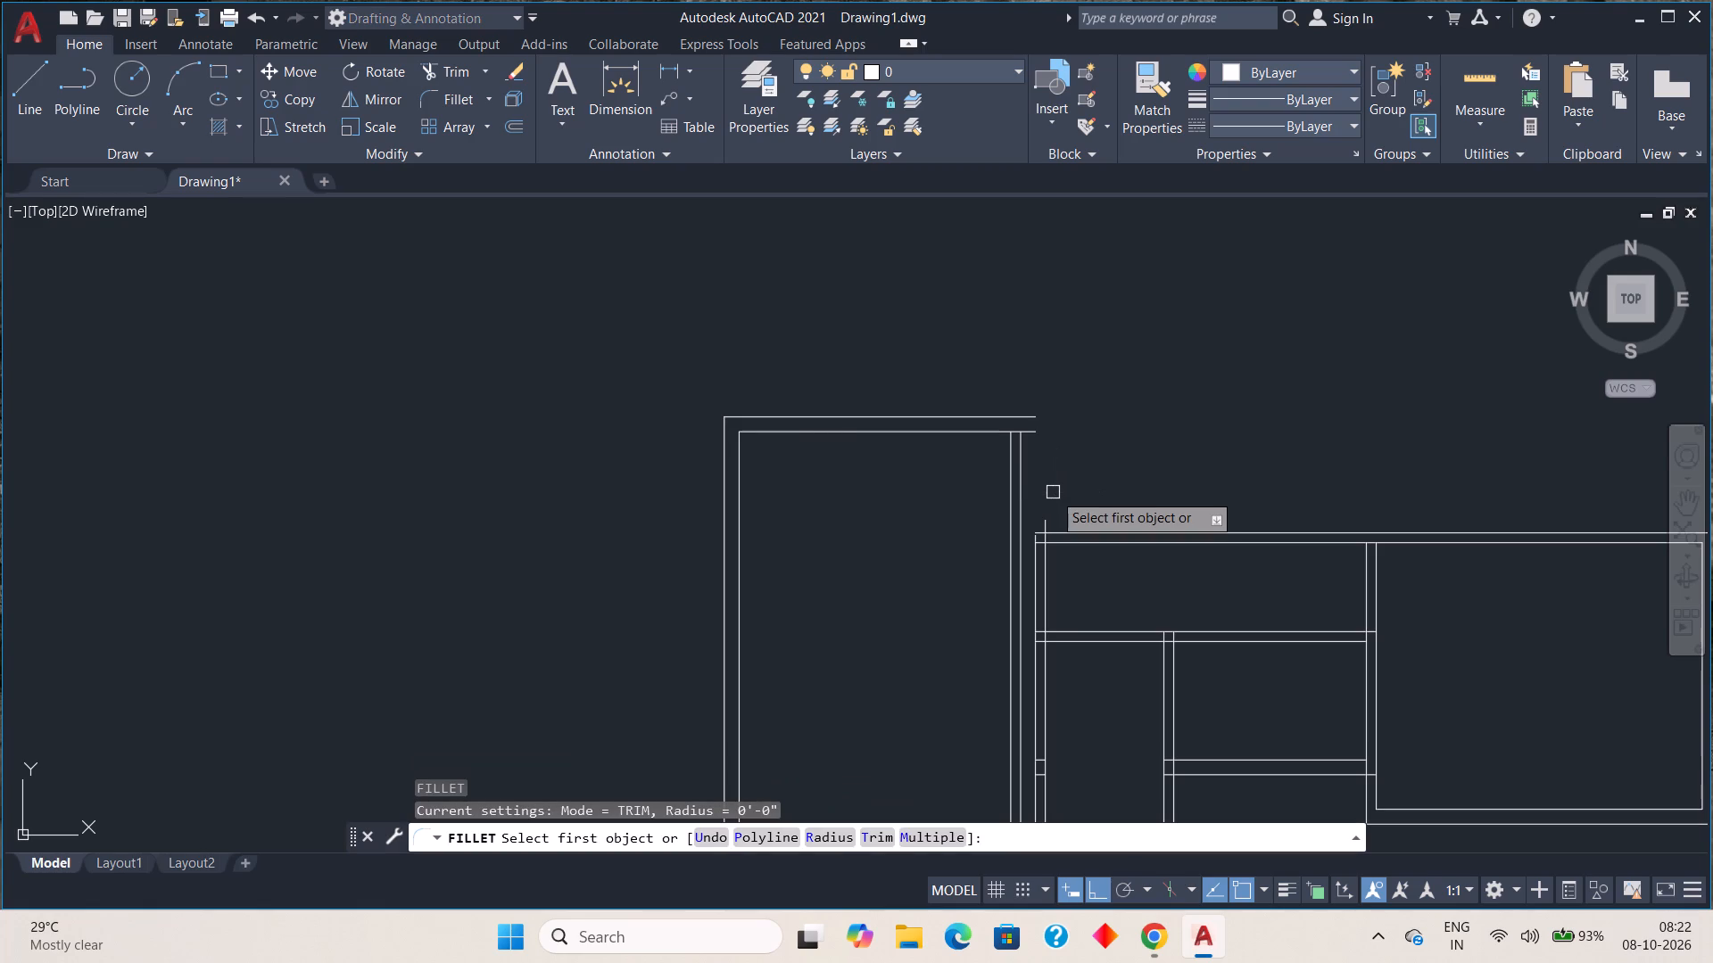
type("r")
key("space")
key("space")
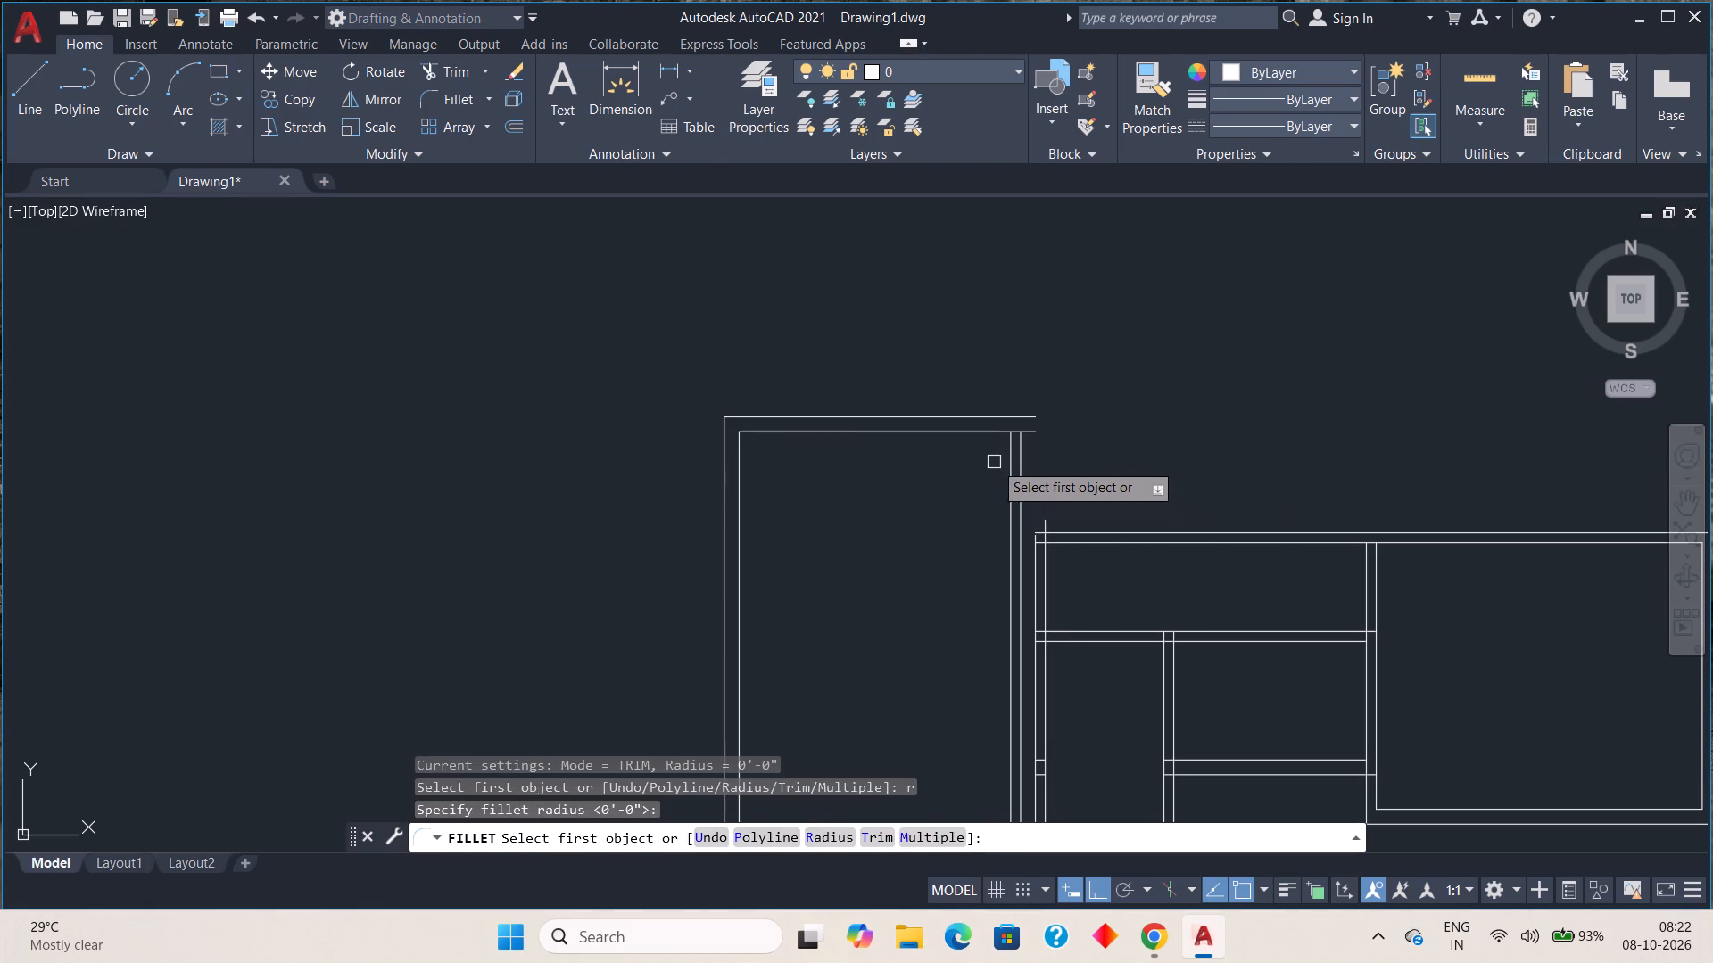
left_click(982, 436)
left_click(1007, 465)
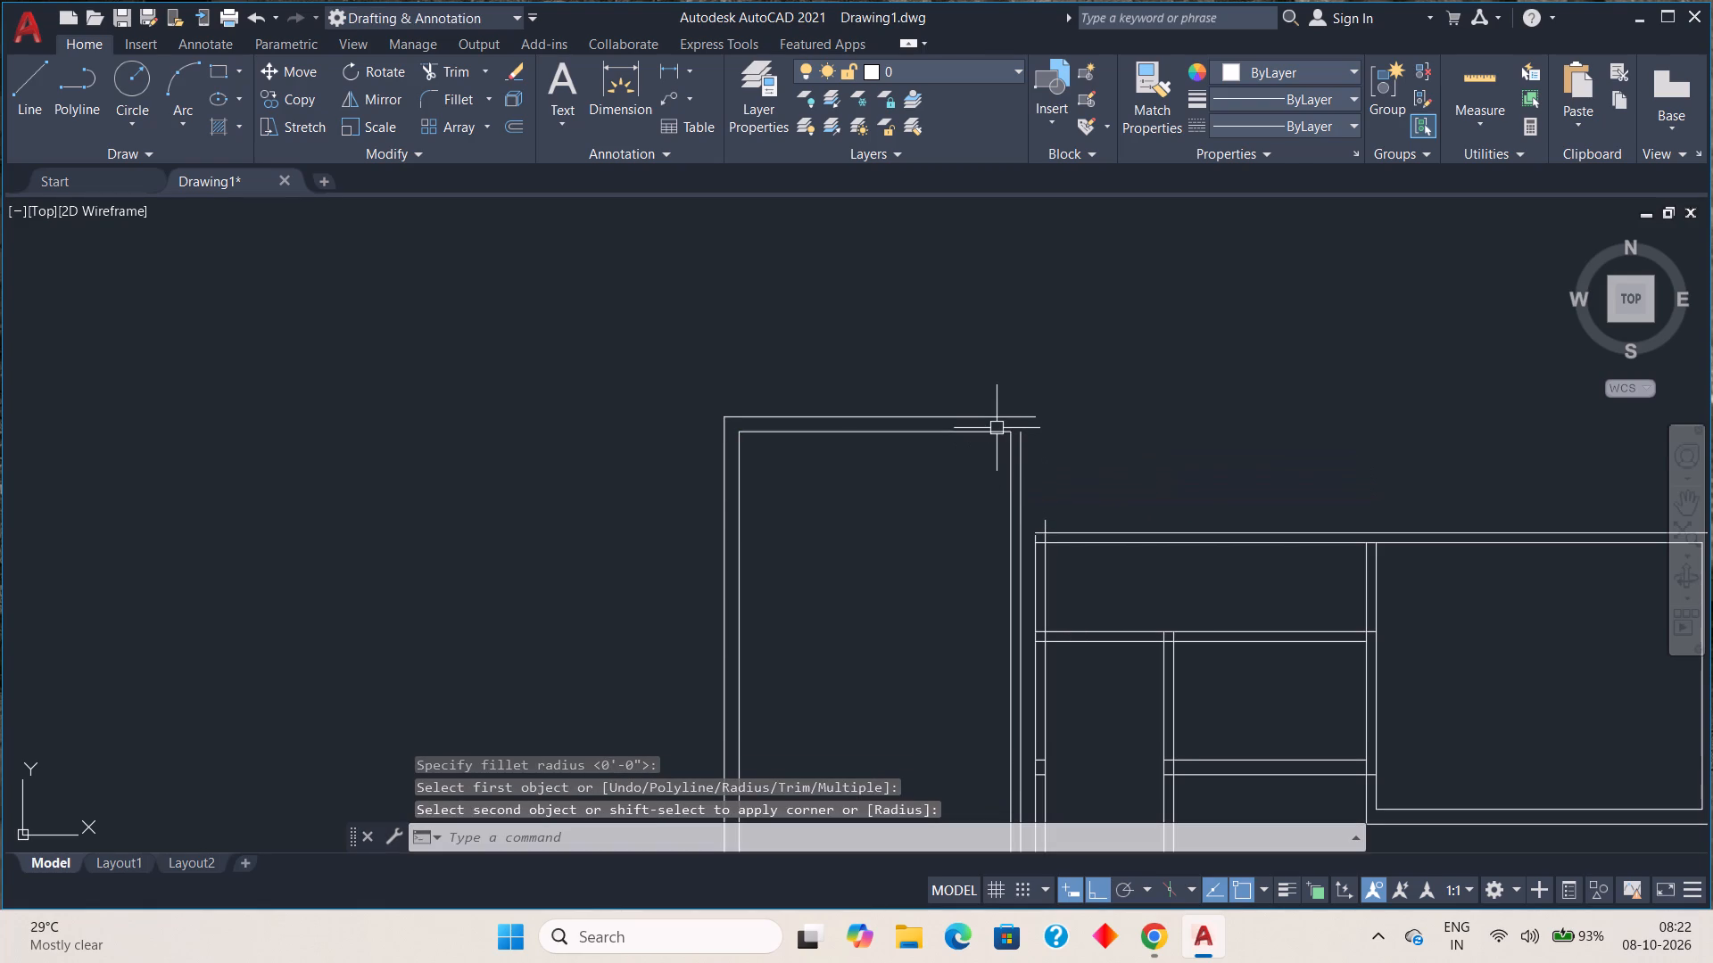
key("space")
left_click(994, 416)
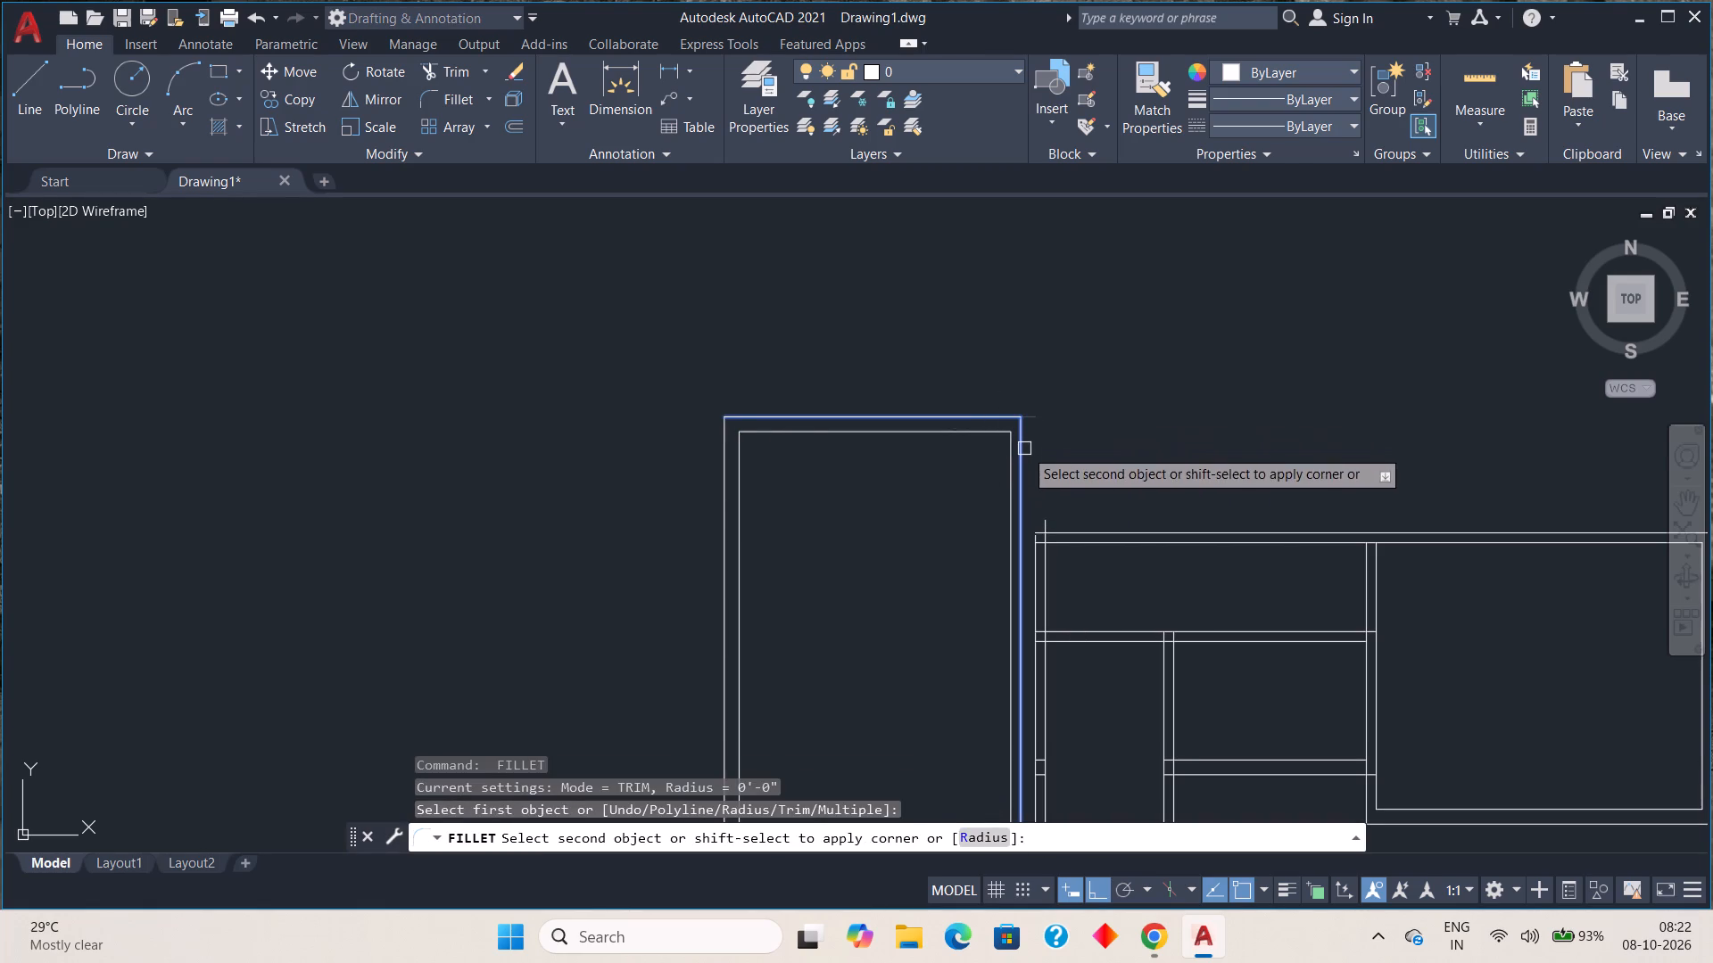
left_click(1024, 451)
Fillet the outer line of the left room's right wall with the adjoining rooms' outer upper wall line at radius 0'-0".
key("space")
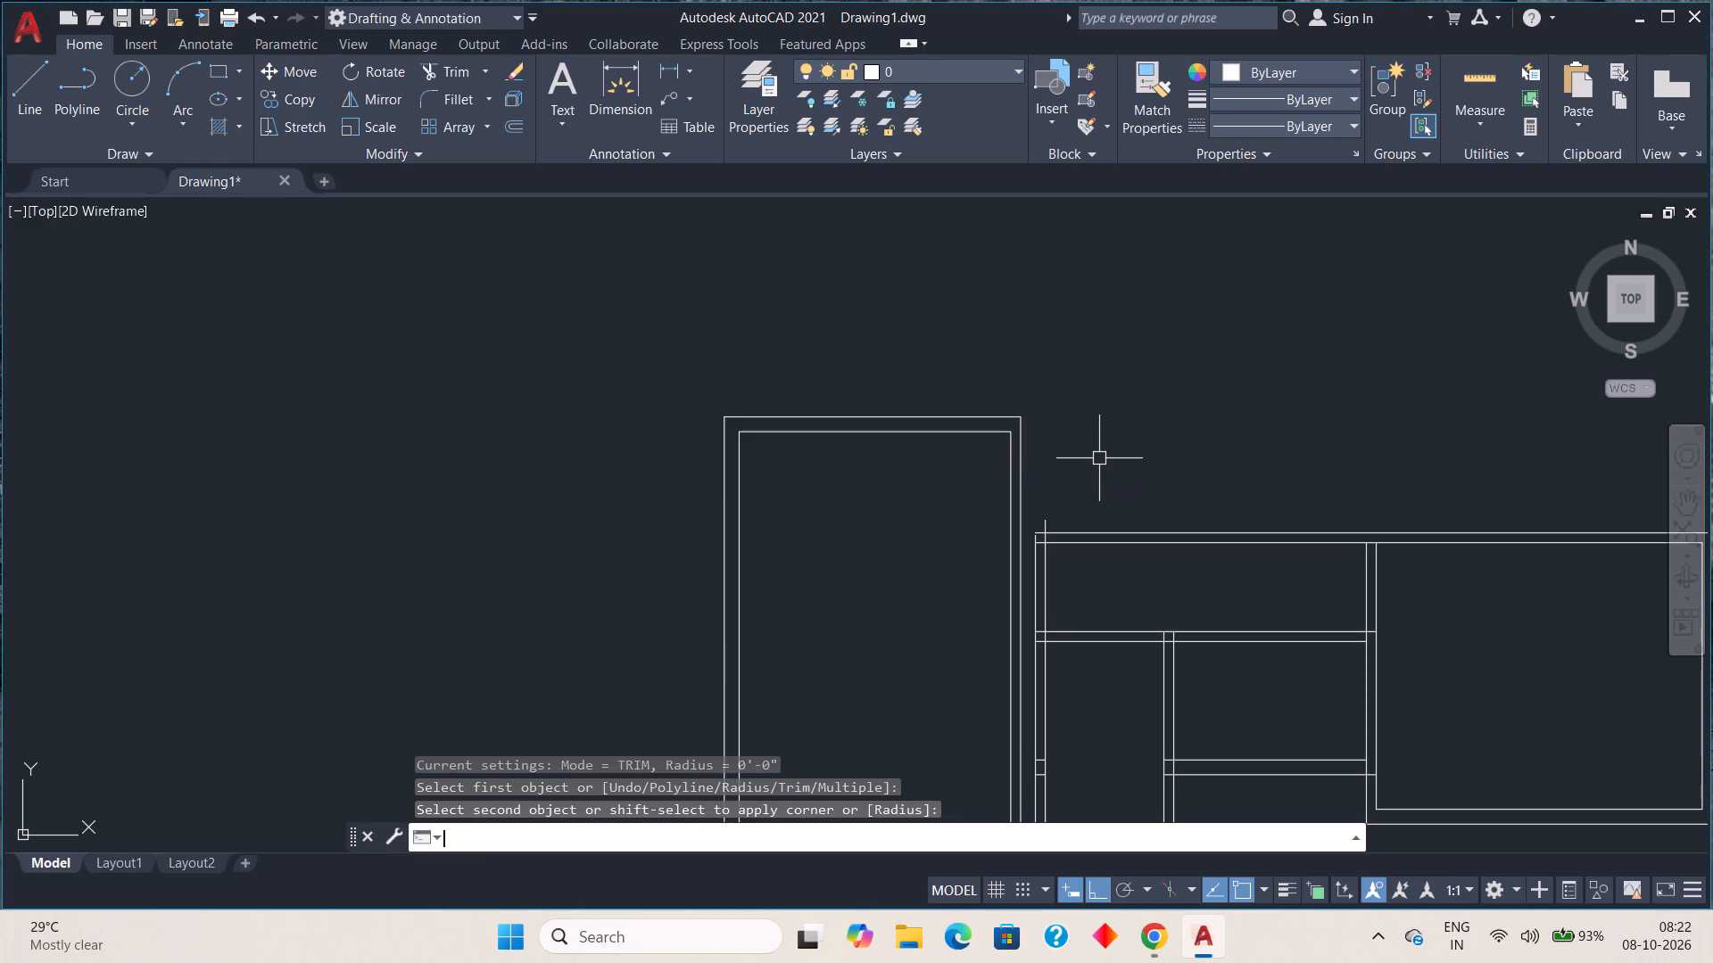
left_click(1023, 507)
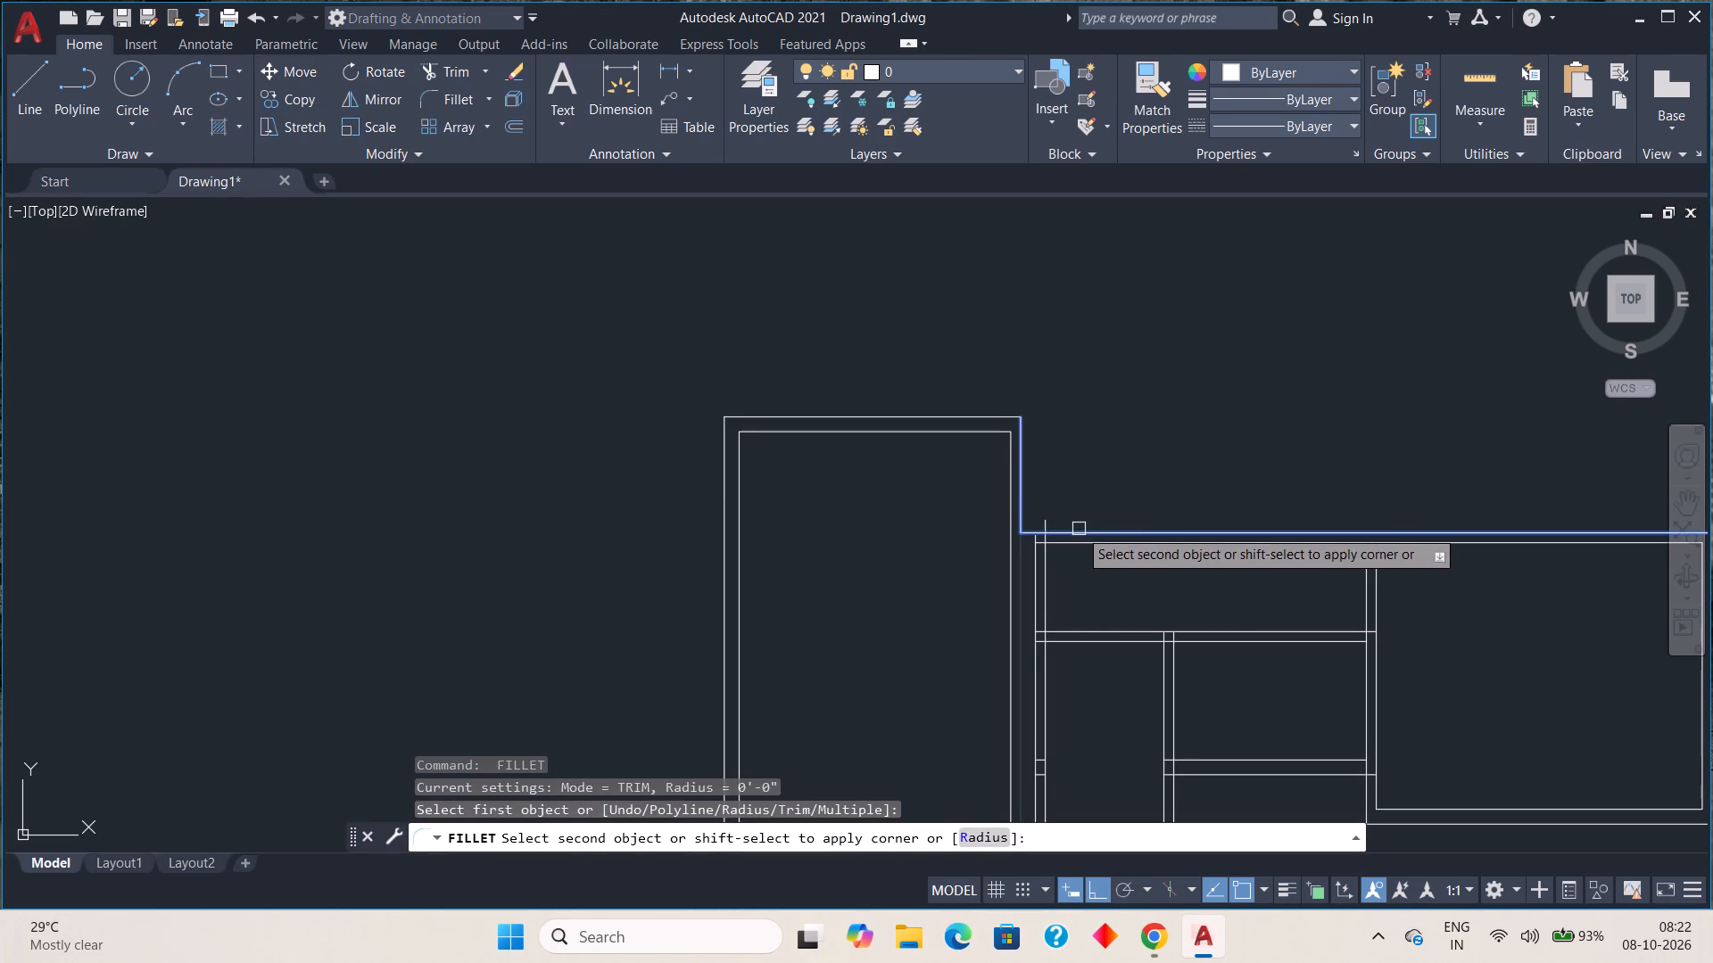
left_click(1079, 529)
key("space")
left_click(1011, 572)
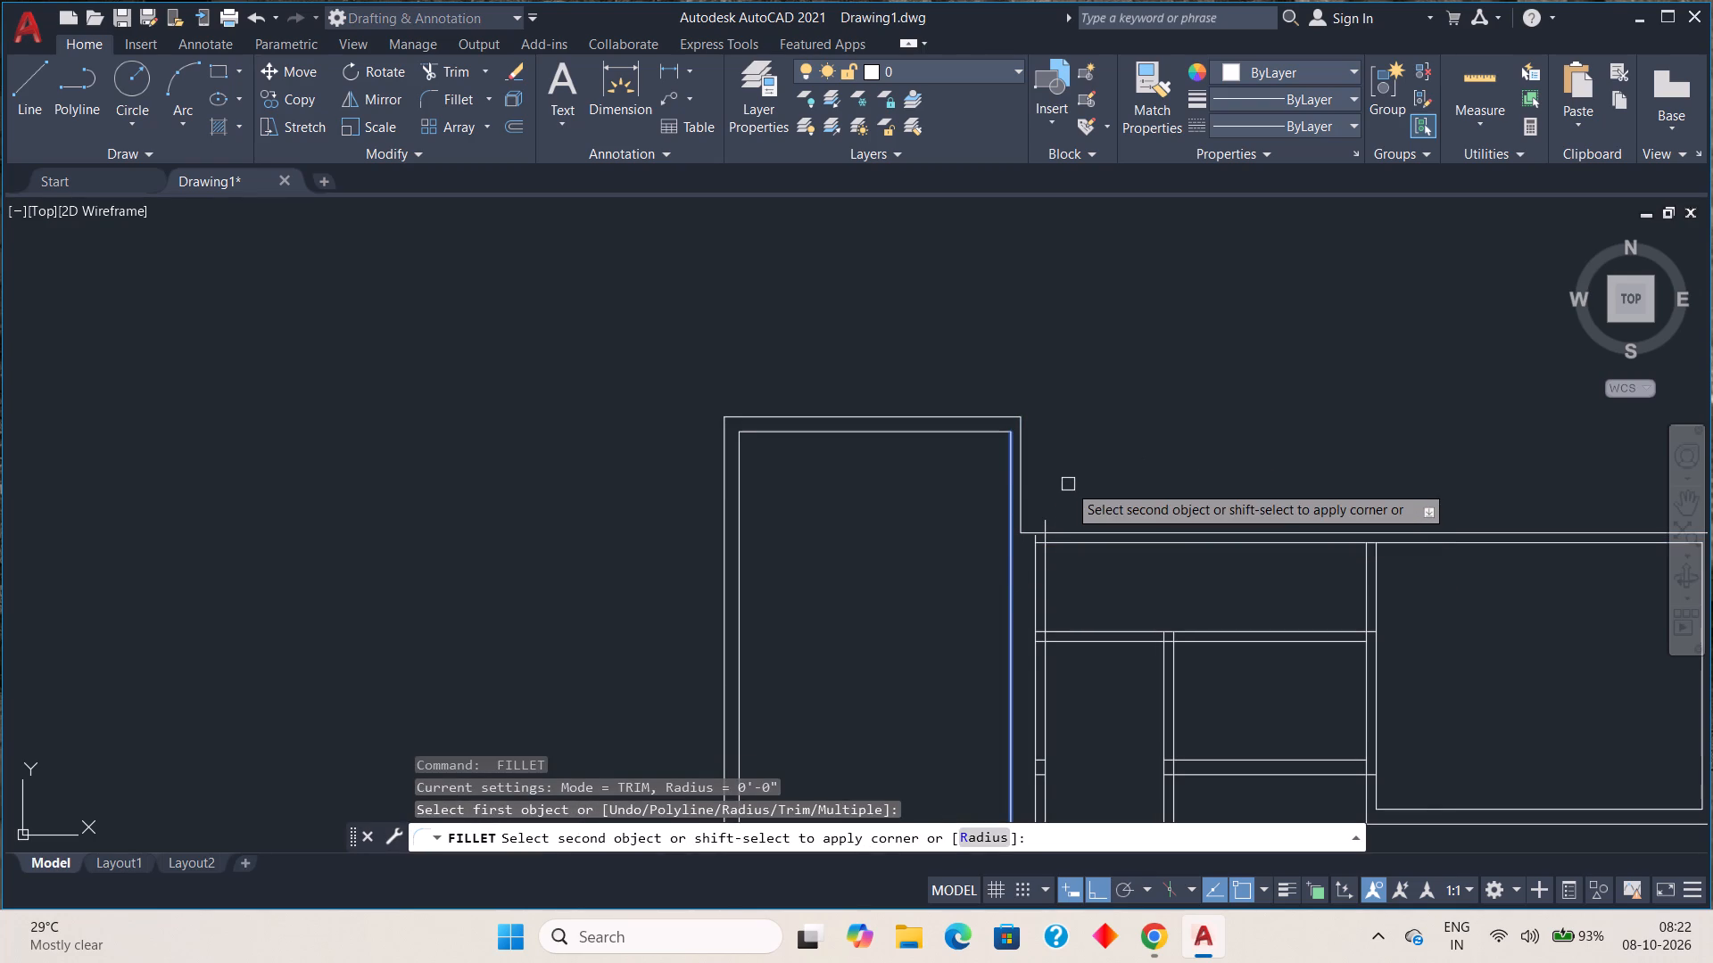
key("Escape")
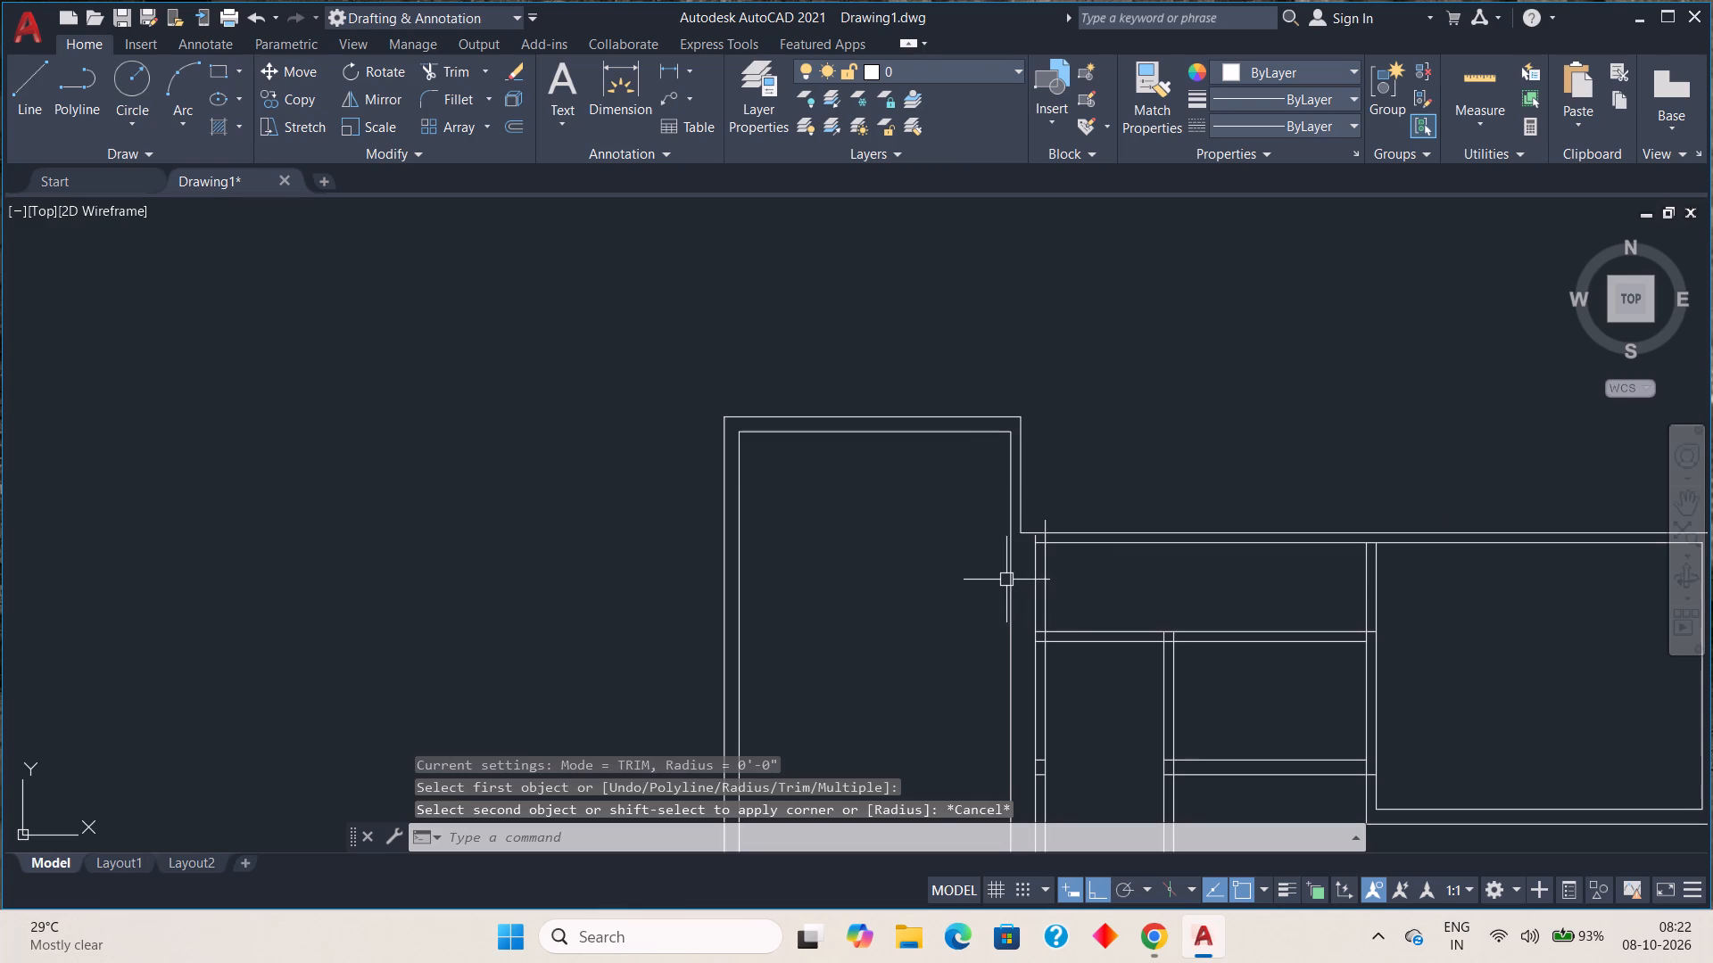
Fillet the inner line of the left room's right wall with the adjoining rooms' inner upper wall line at radius 0'-0".
scroll(1005, 579, "down", 1)
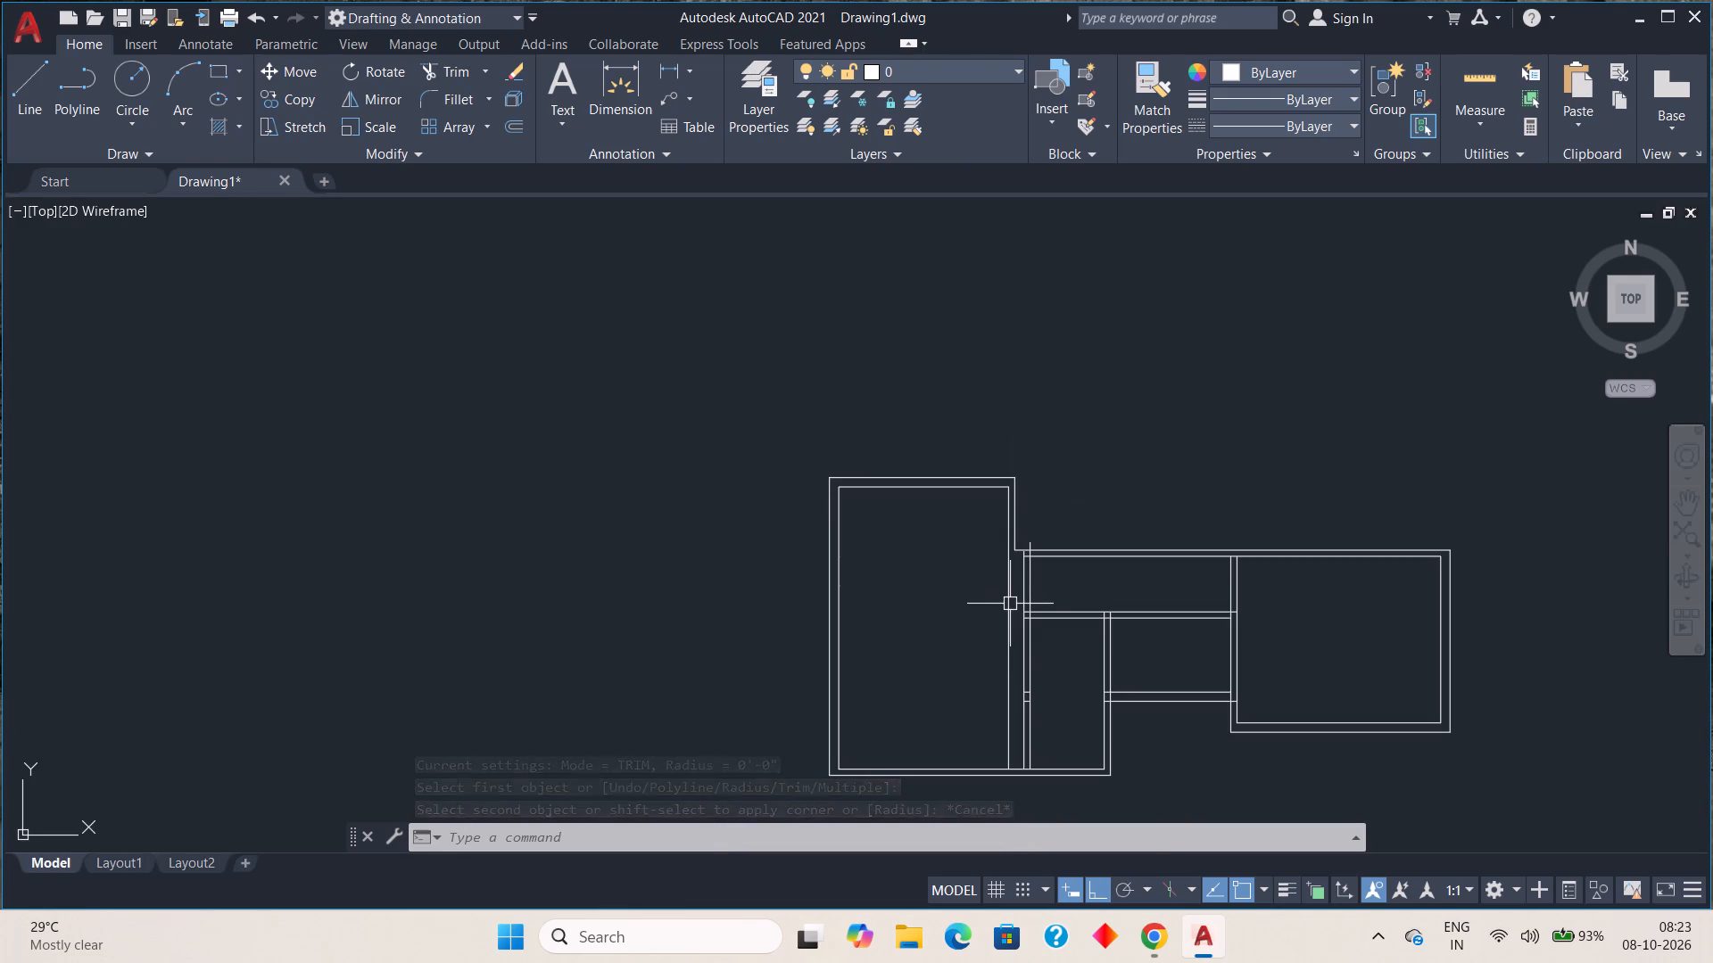
type("f r")
key("space")
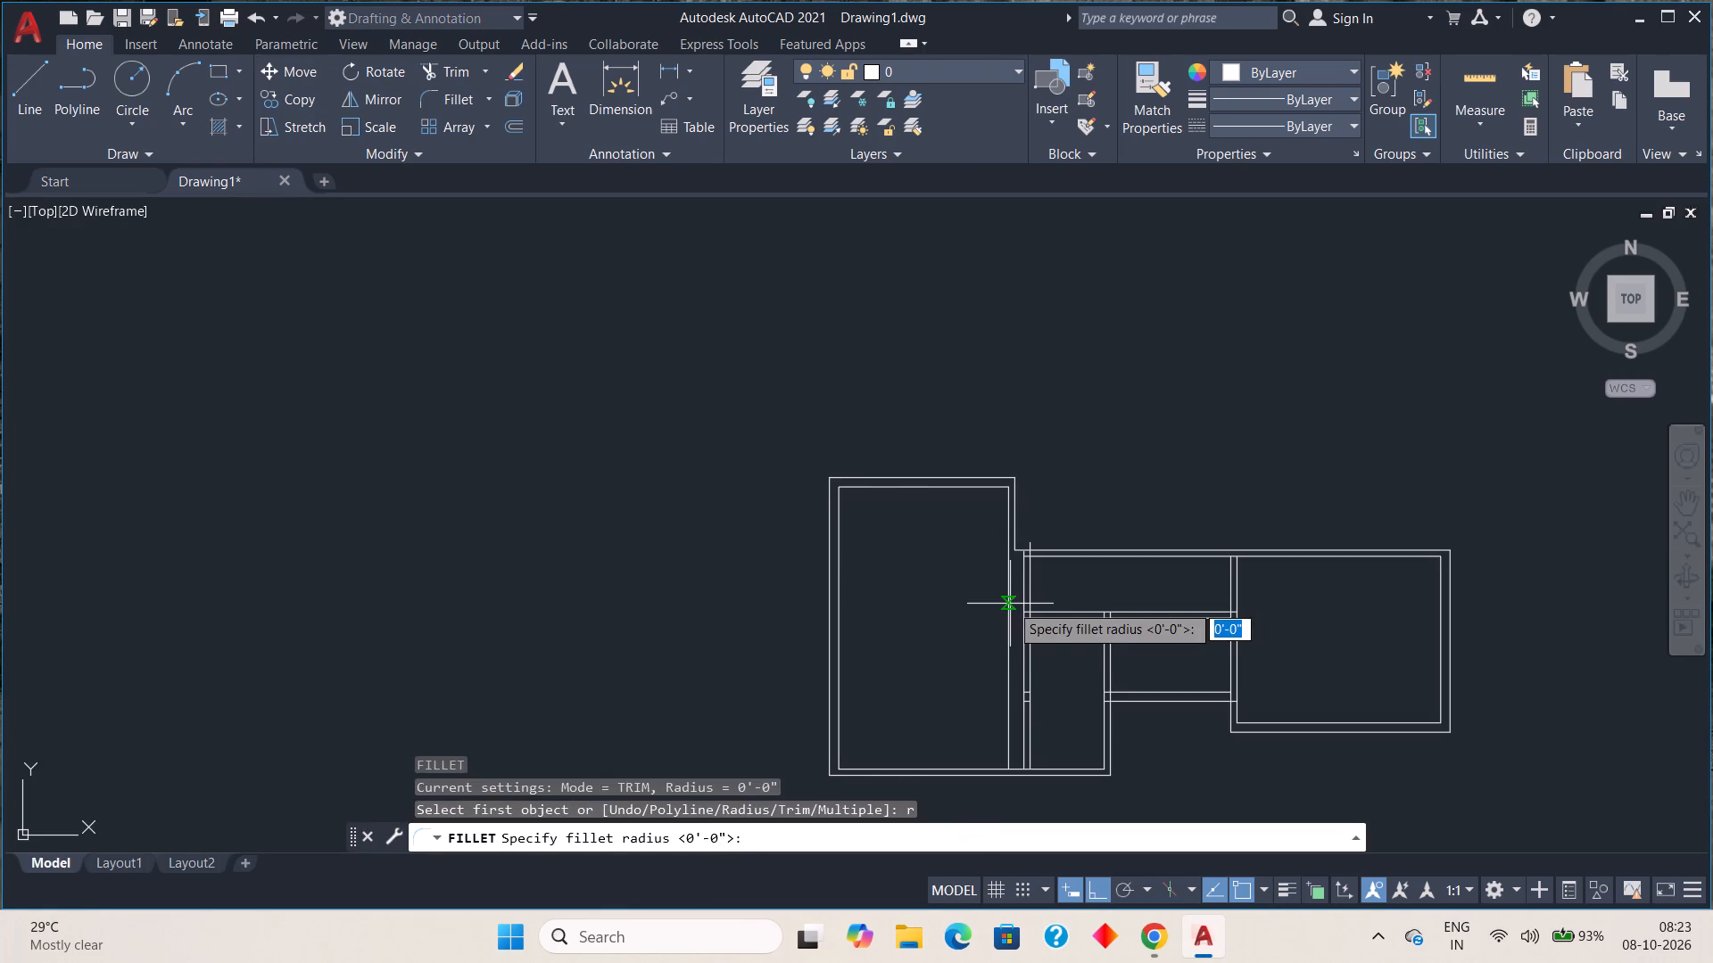
key("space")
scroll(1056, 567, "up", 3)
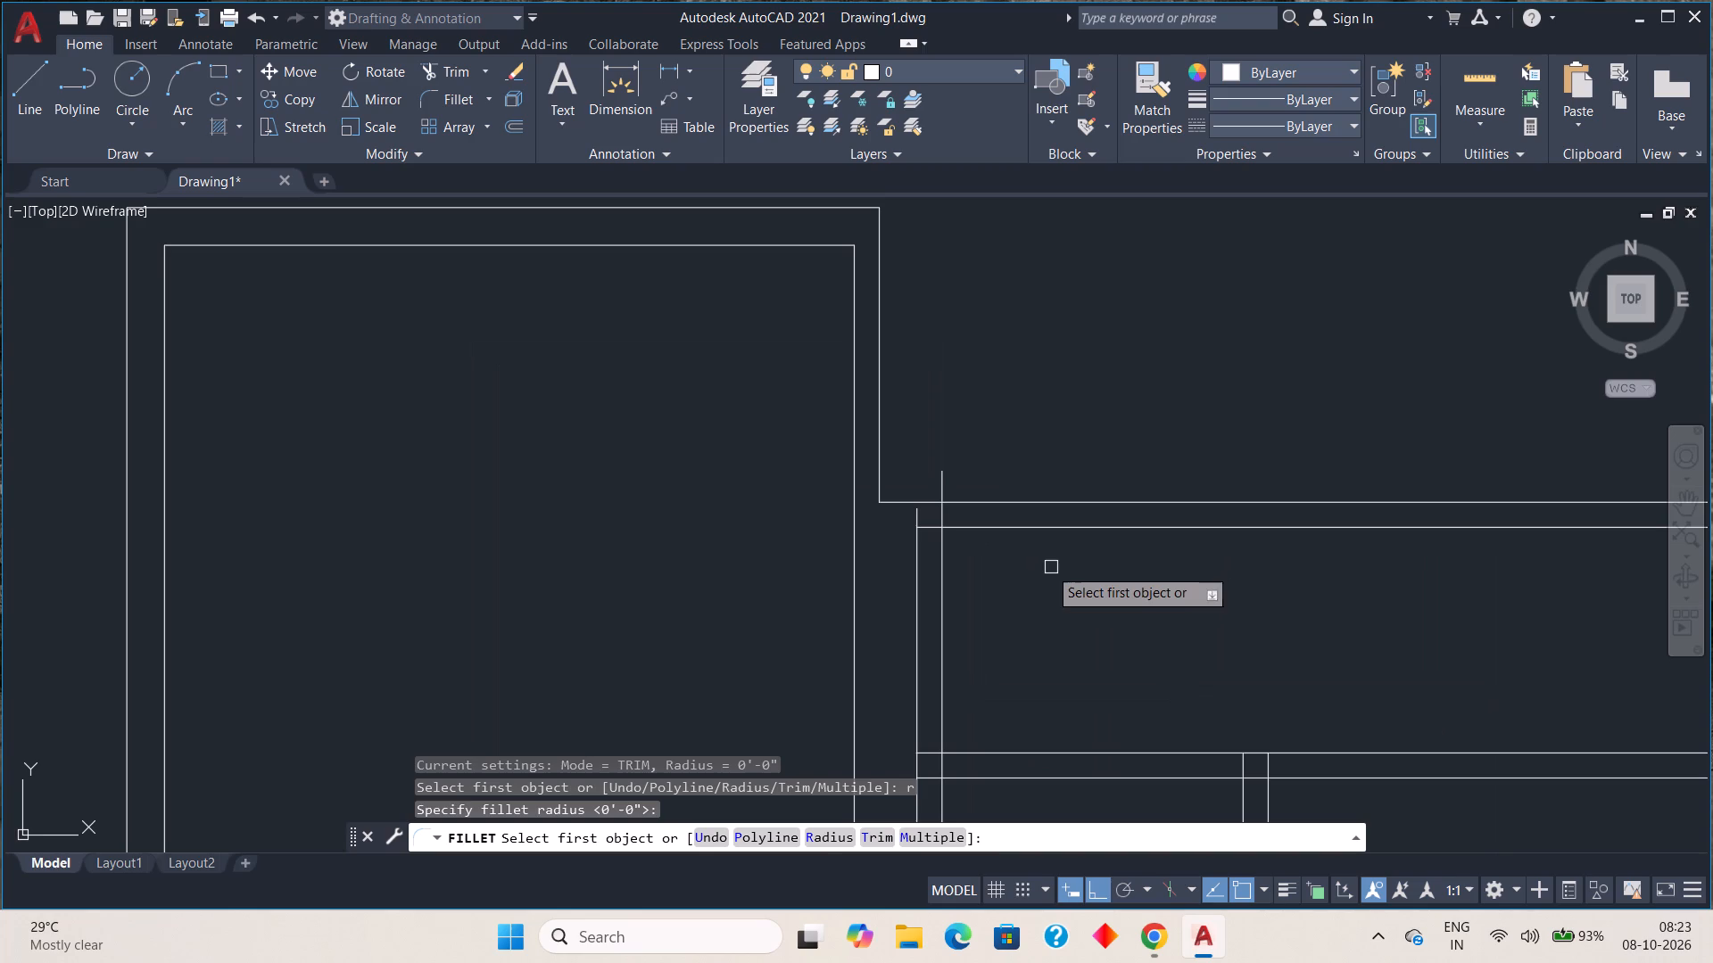
left_click(999, 529)
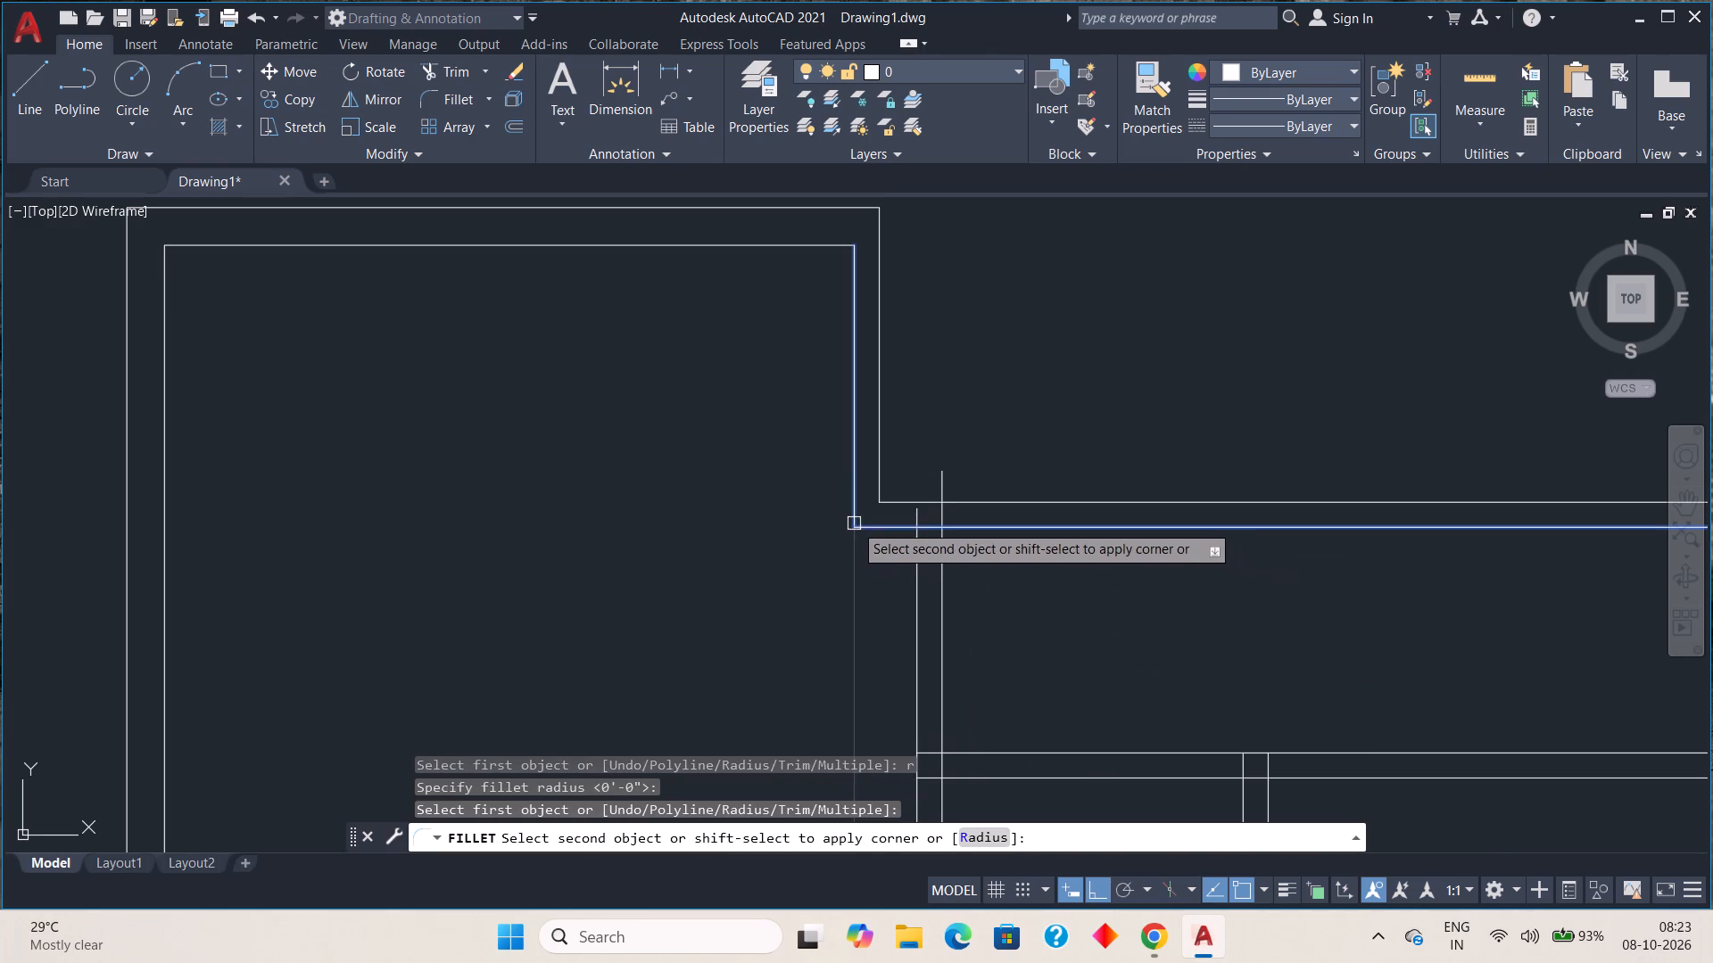
left_click(853, 521)
key("Escape")
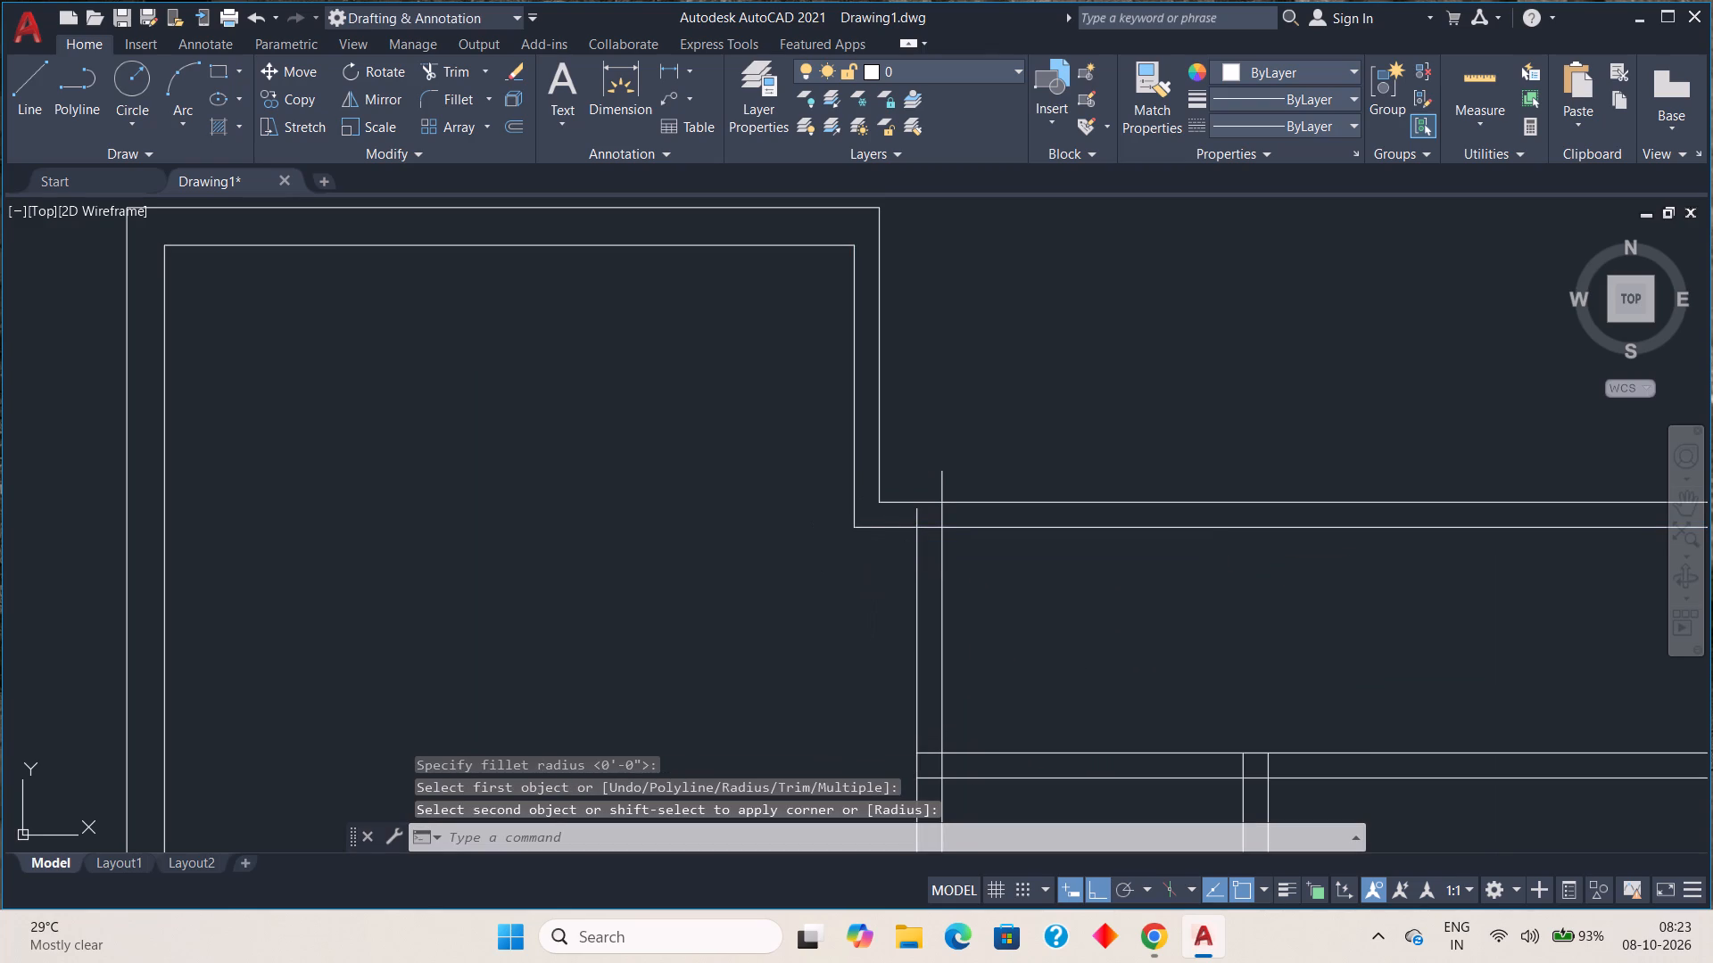
Trim the two vertical partition lines between the upper wall and the small rooms, including their stubs within and above the upper wall.
key("t")
key("r")
key("space")
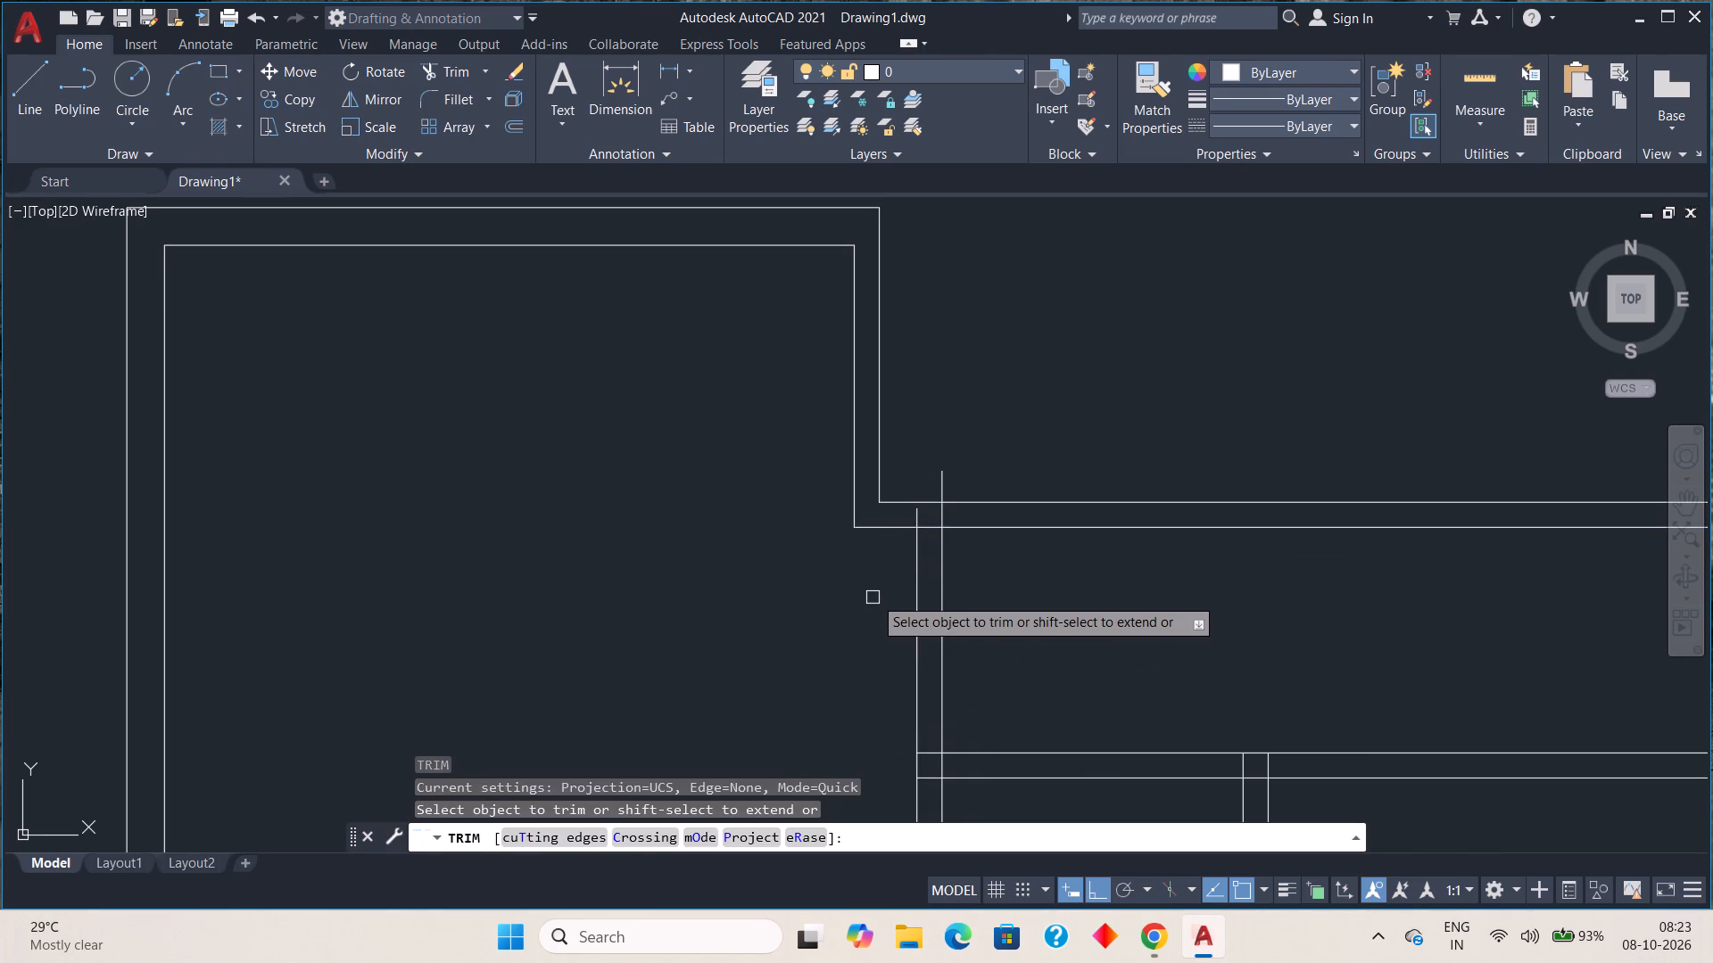
scroll(873, 597, "down", 1)
left_click_drag(870, 594, 938, 603)
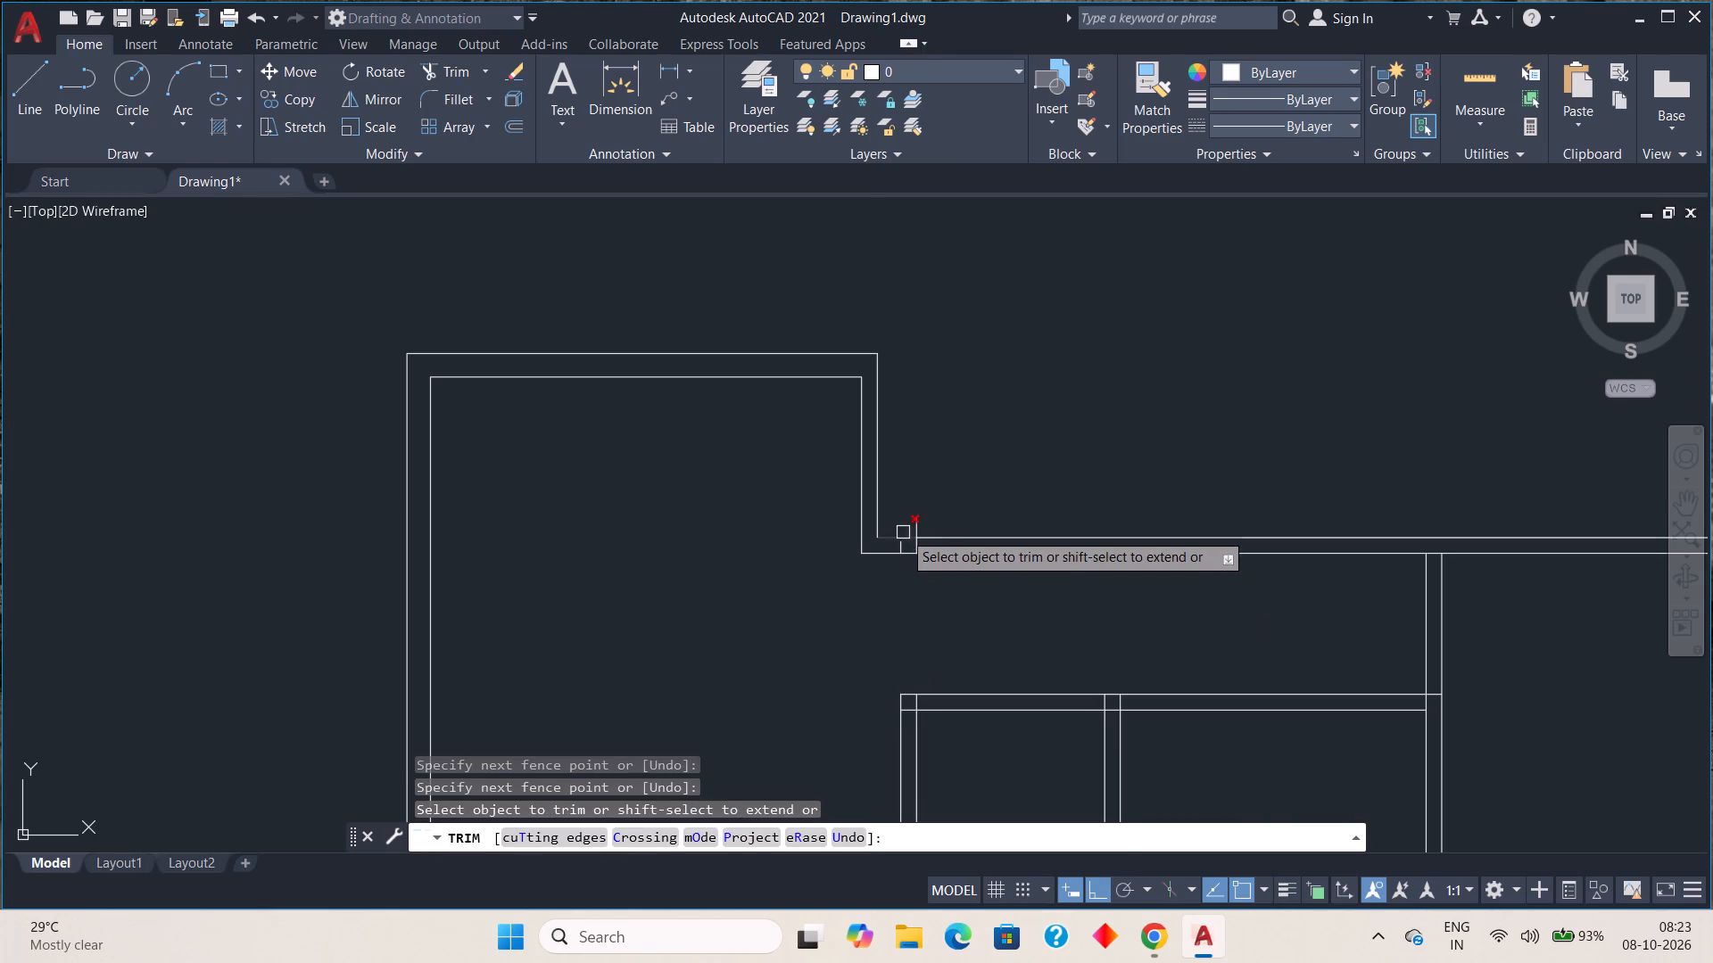
left_click(916, 522)
scroll(913, 550, "up", 5)
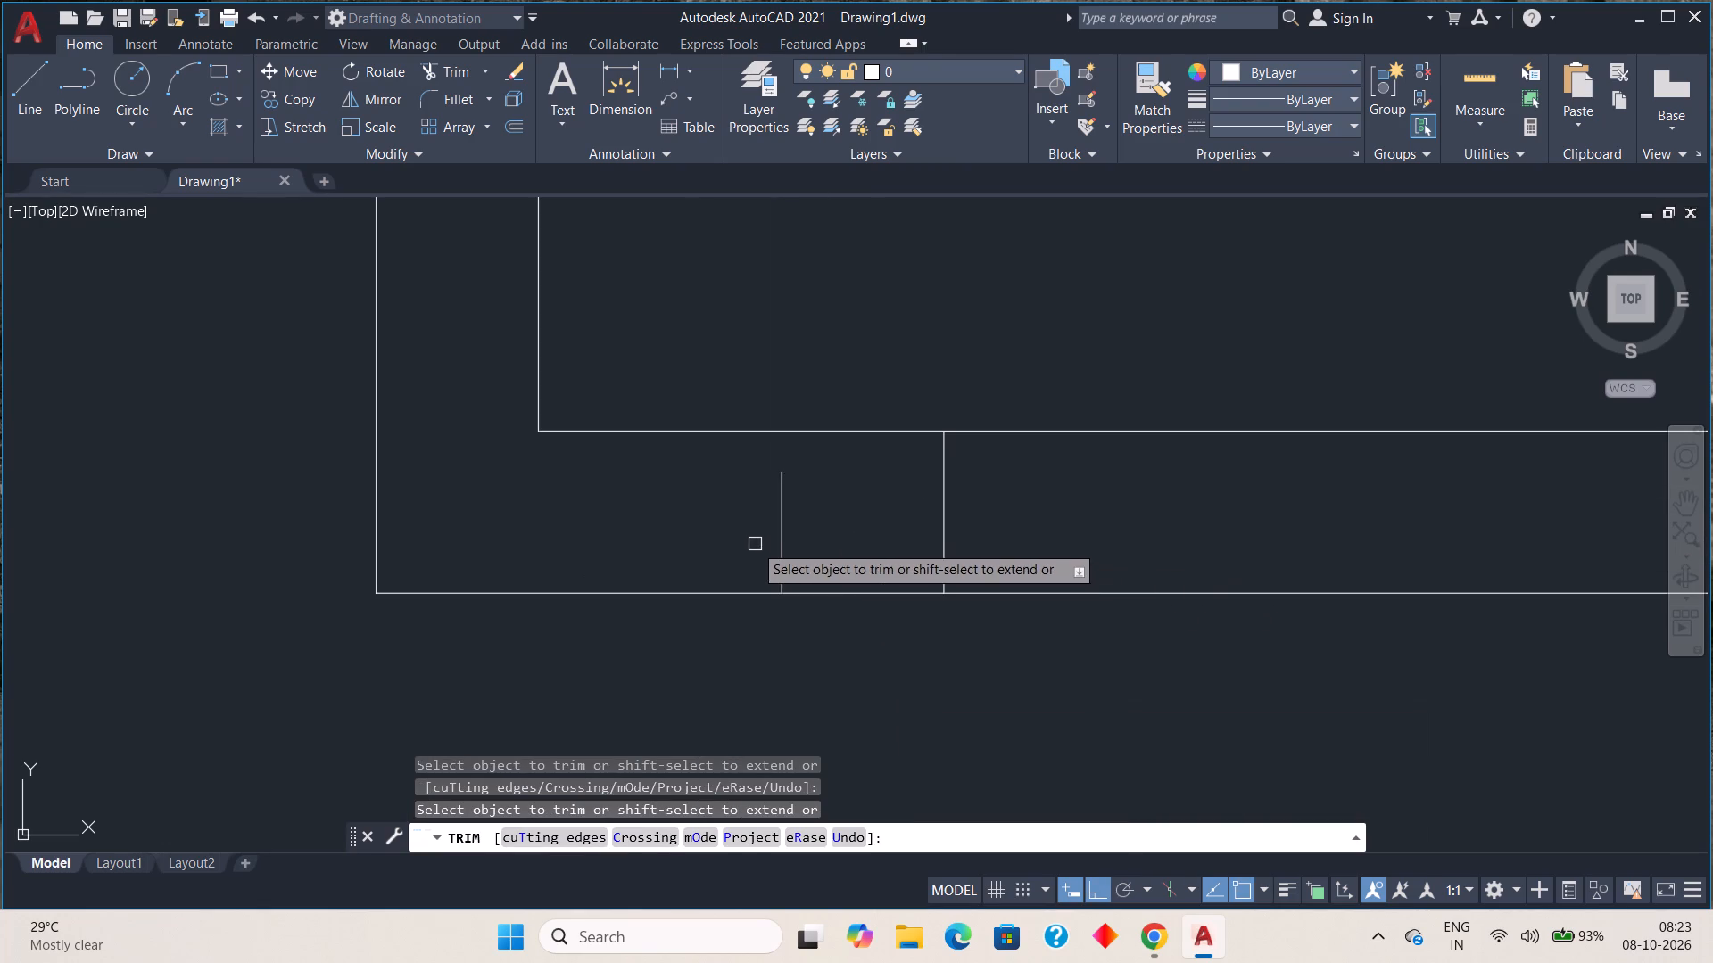
left_click_drag(728, 533, 867, 539)
left_click_drag(996, 534, 922, 532)
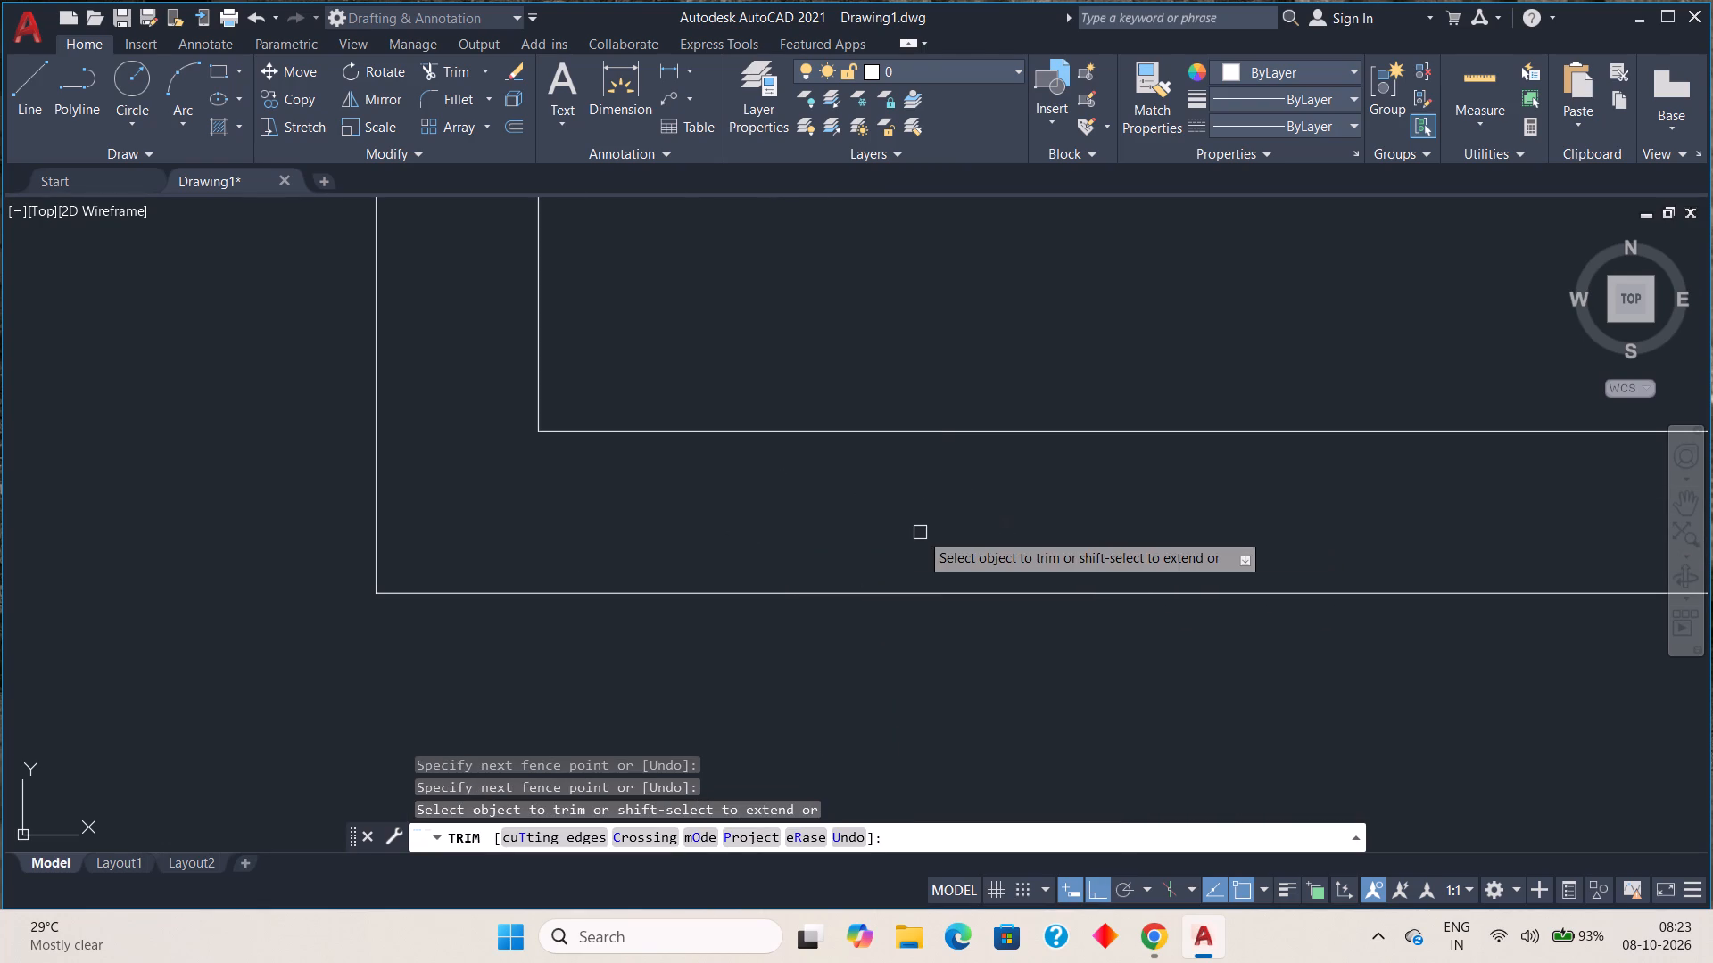
scroll(920, 532, "down", 6)
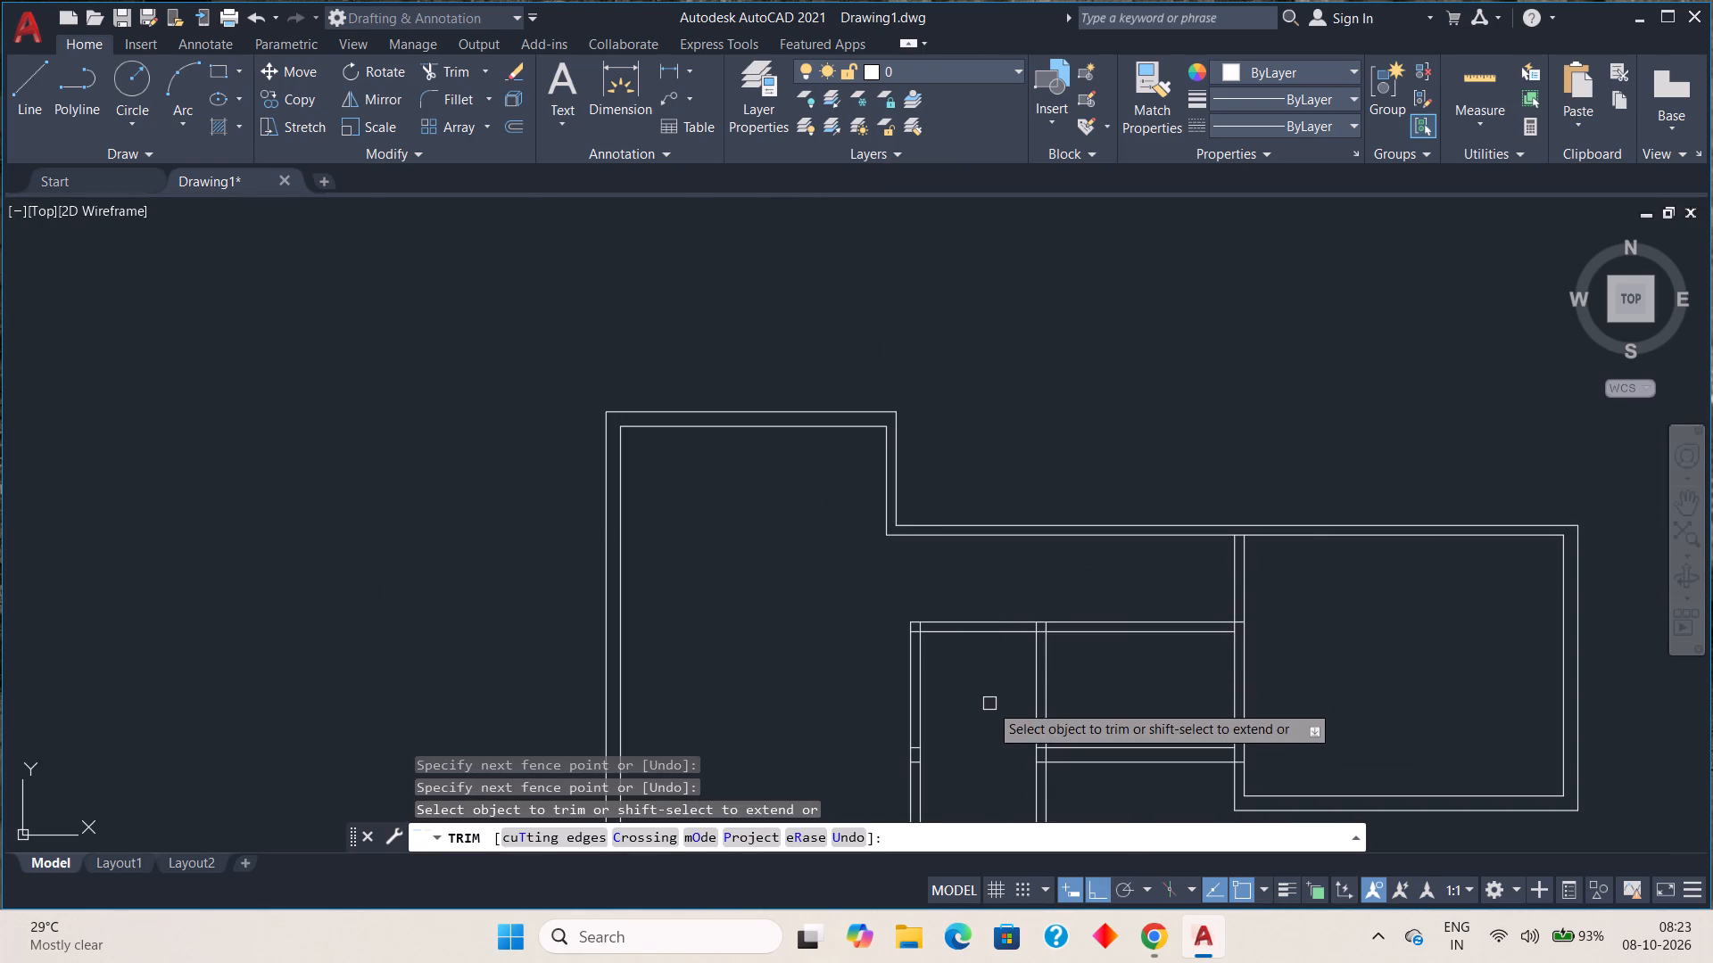
Trim the two short horizontal segments crossing the left double-line wall of the narrow lower room.
middle_click_drag(983, 704, 918, 578)
scroll(876, 630, "up", 2)
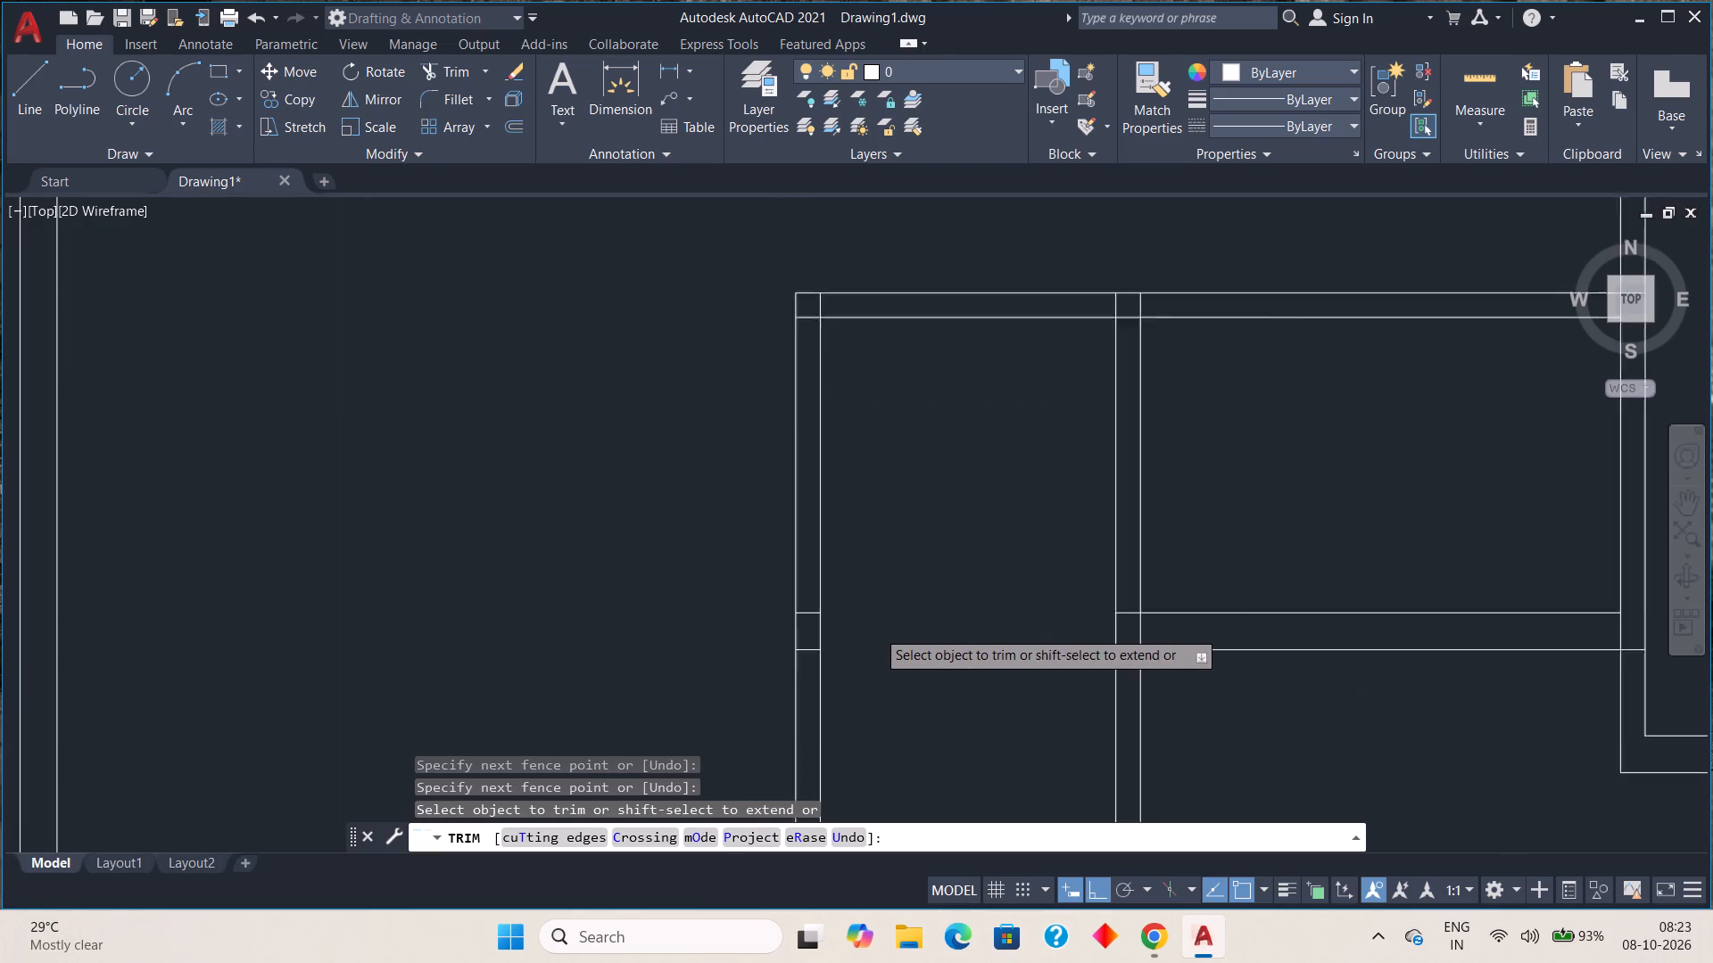
scroll(876, 630, "up", 2)
left_click_drag(699, 556, 714, 620)
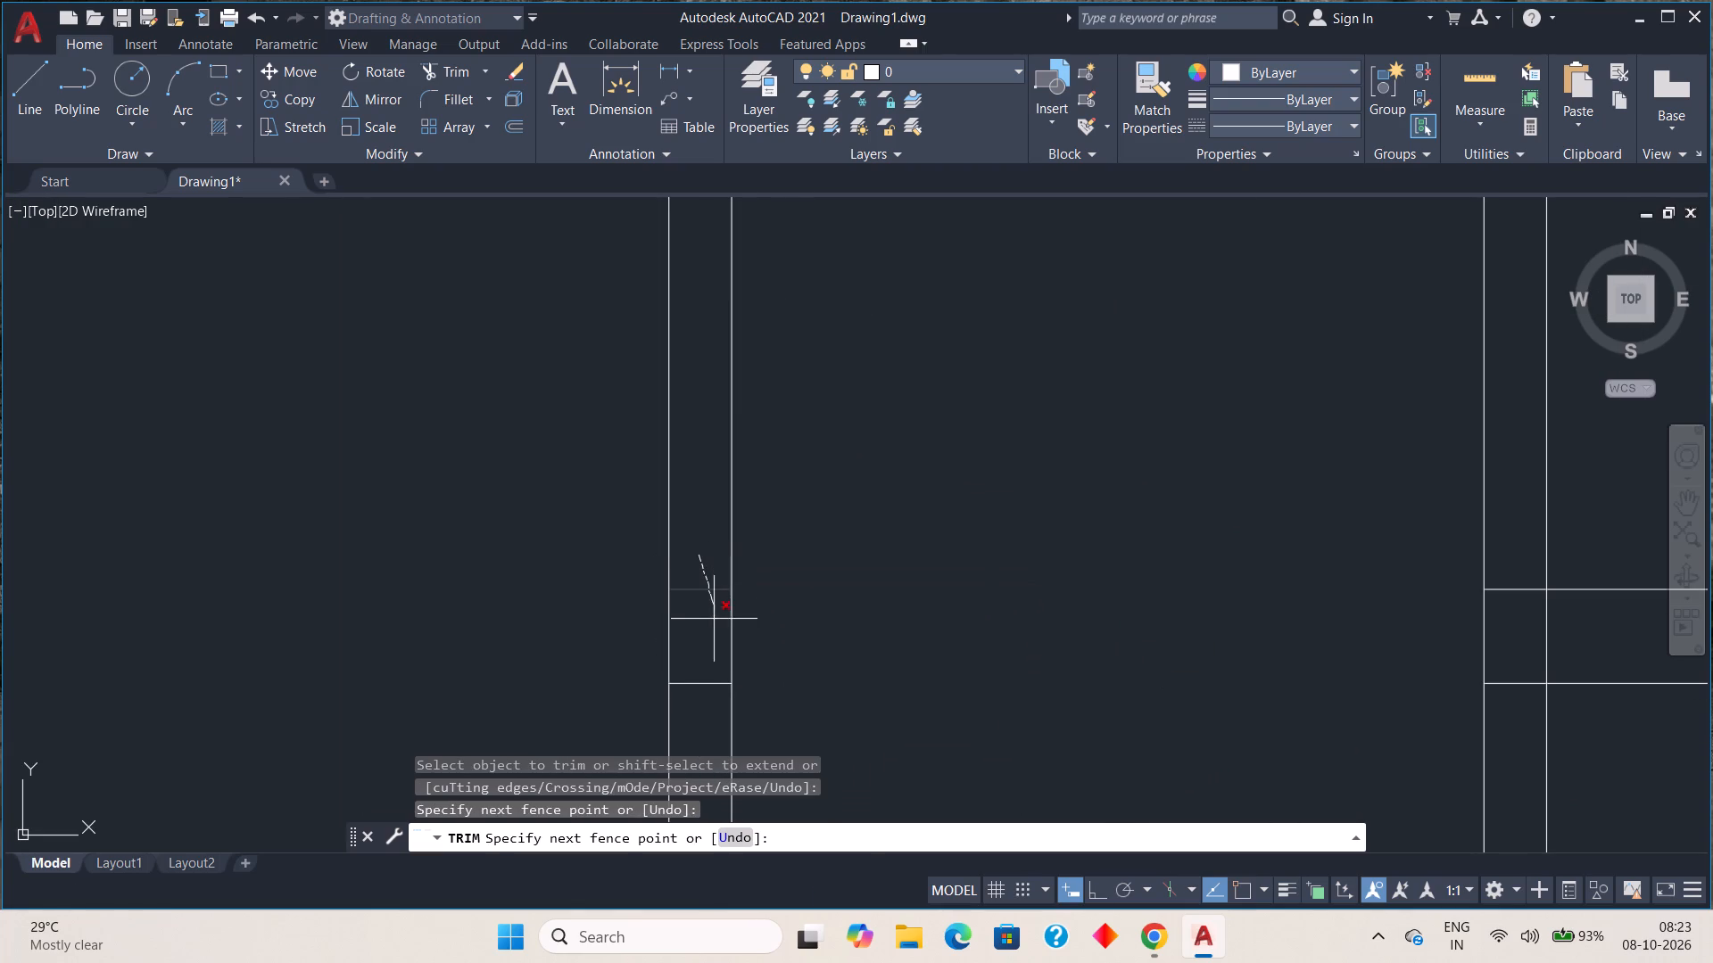
left_click_drag(714, 620, 708, 699)
scroll(877, 585, "down", 2)
Trim the overlapping segments where the middle room's lower wall meets the narrow room's wall and the large right room's wall.
scroll(890, 567, "down", 2)
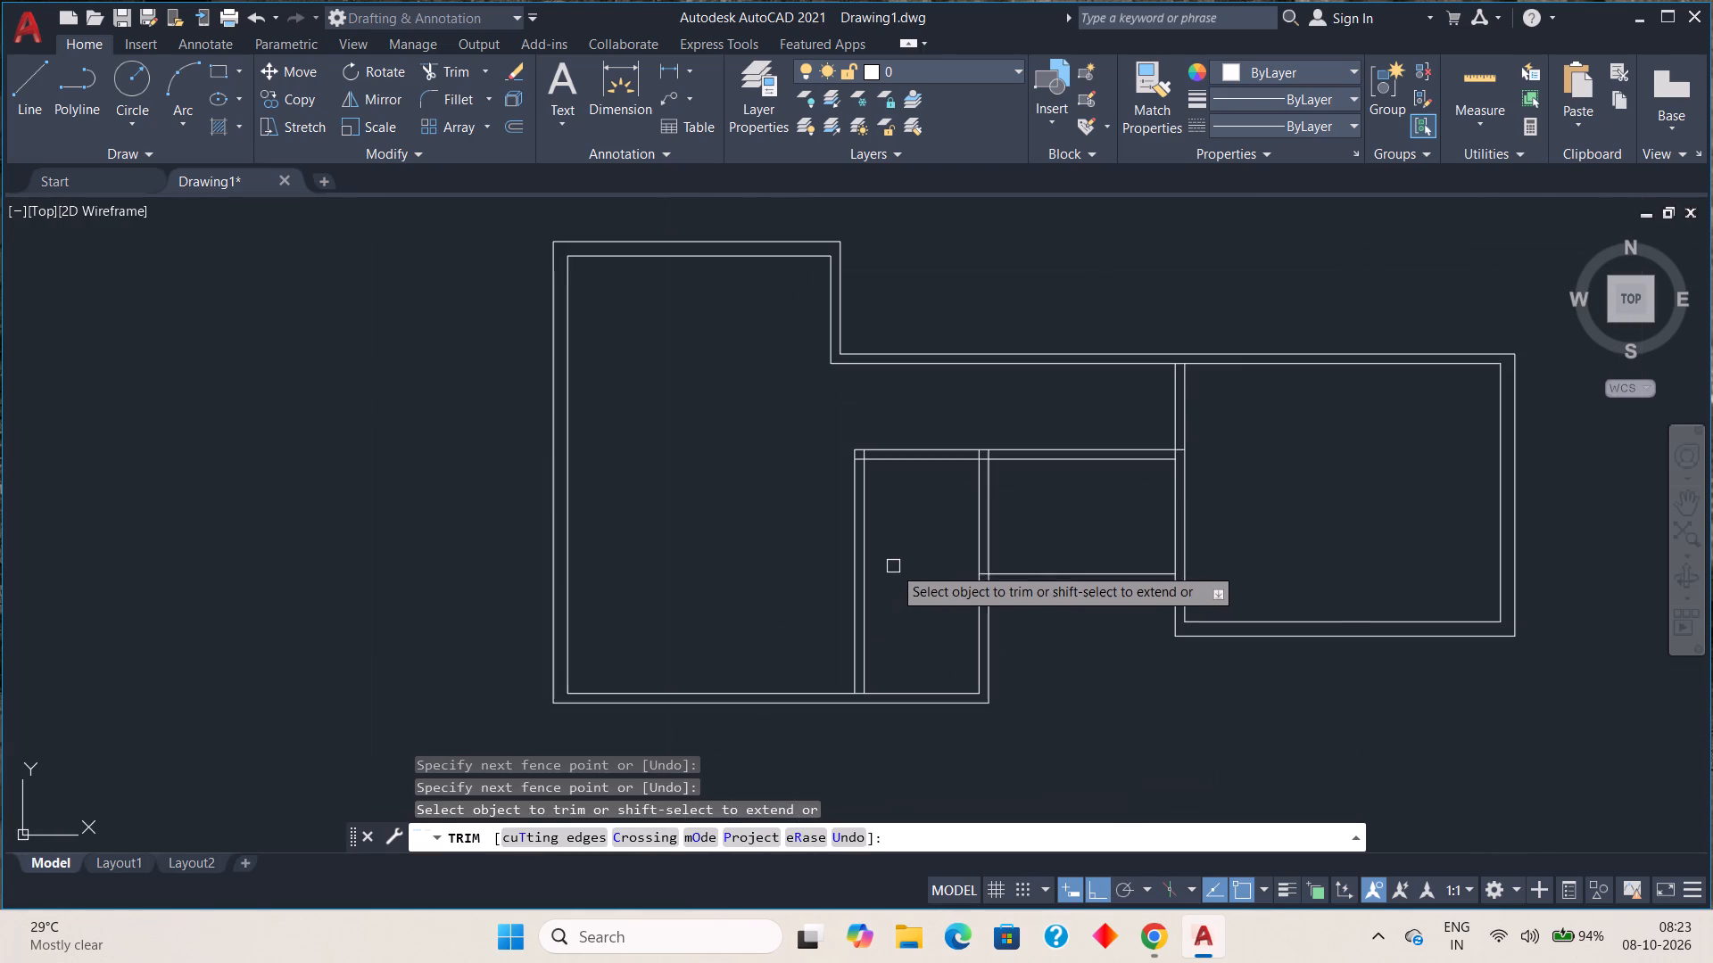
scroll(909, 544, "down", 1)
middle_click_drag(909, 548, 795, 596)
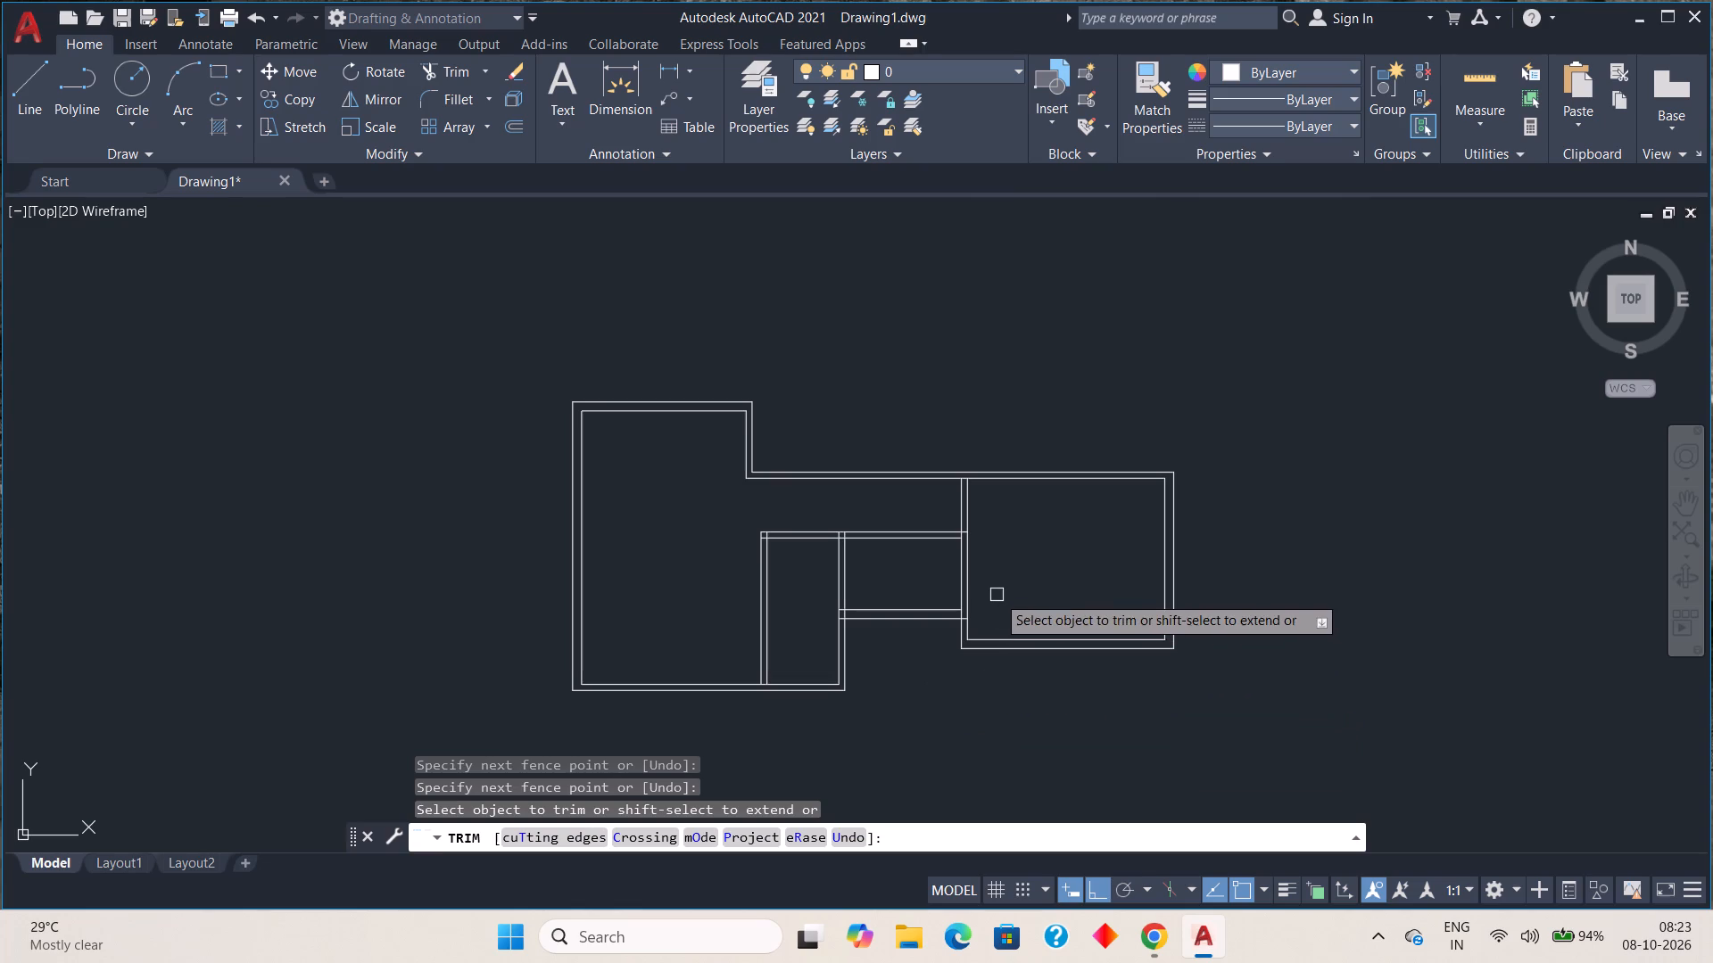
scroll(981, 603, "up", 3)
middle_click_drag(950, 679, 947, 553)
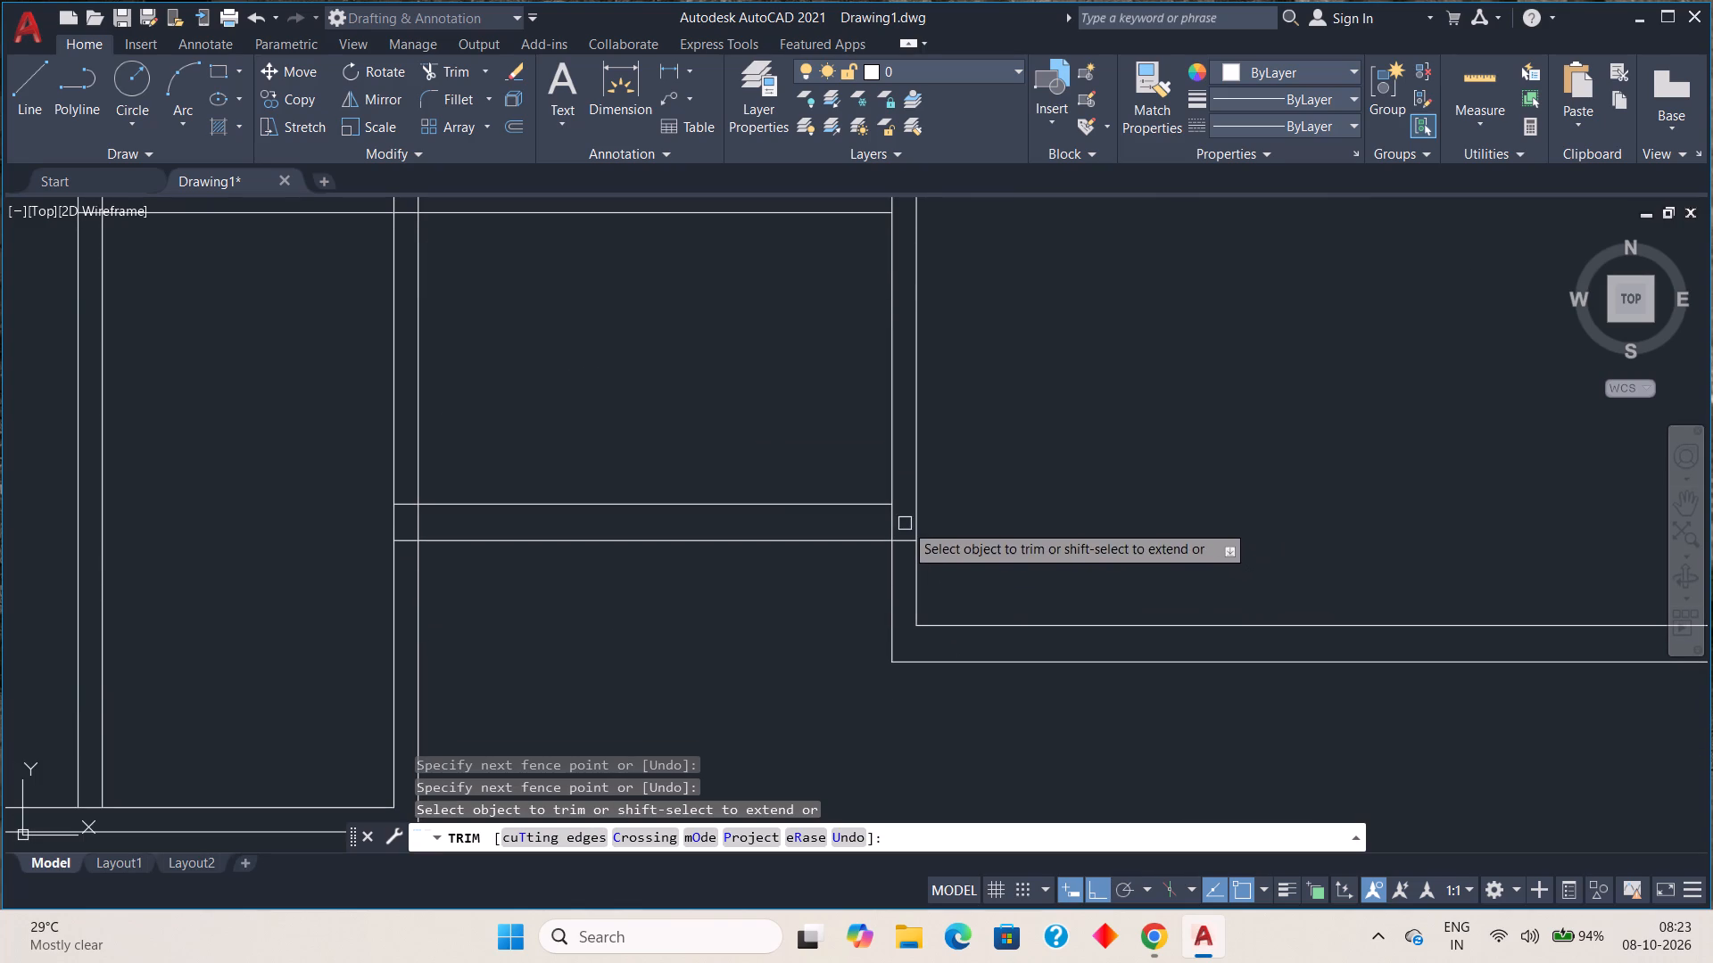
left_click_drag(902, 519, 907, 555)
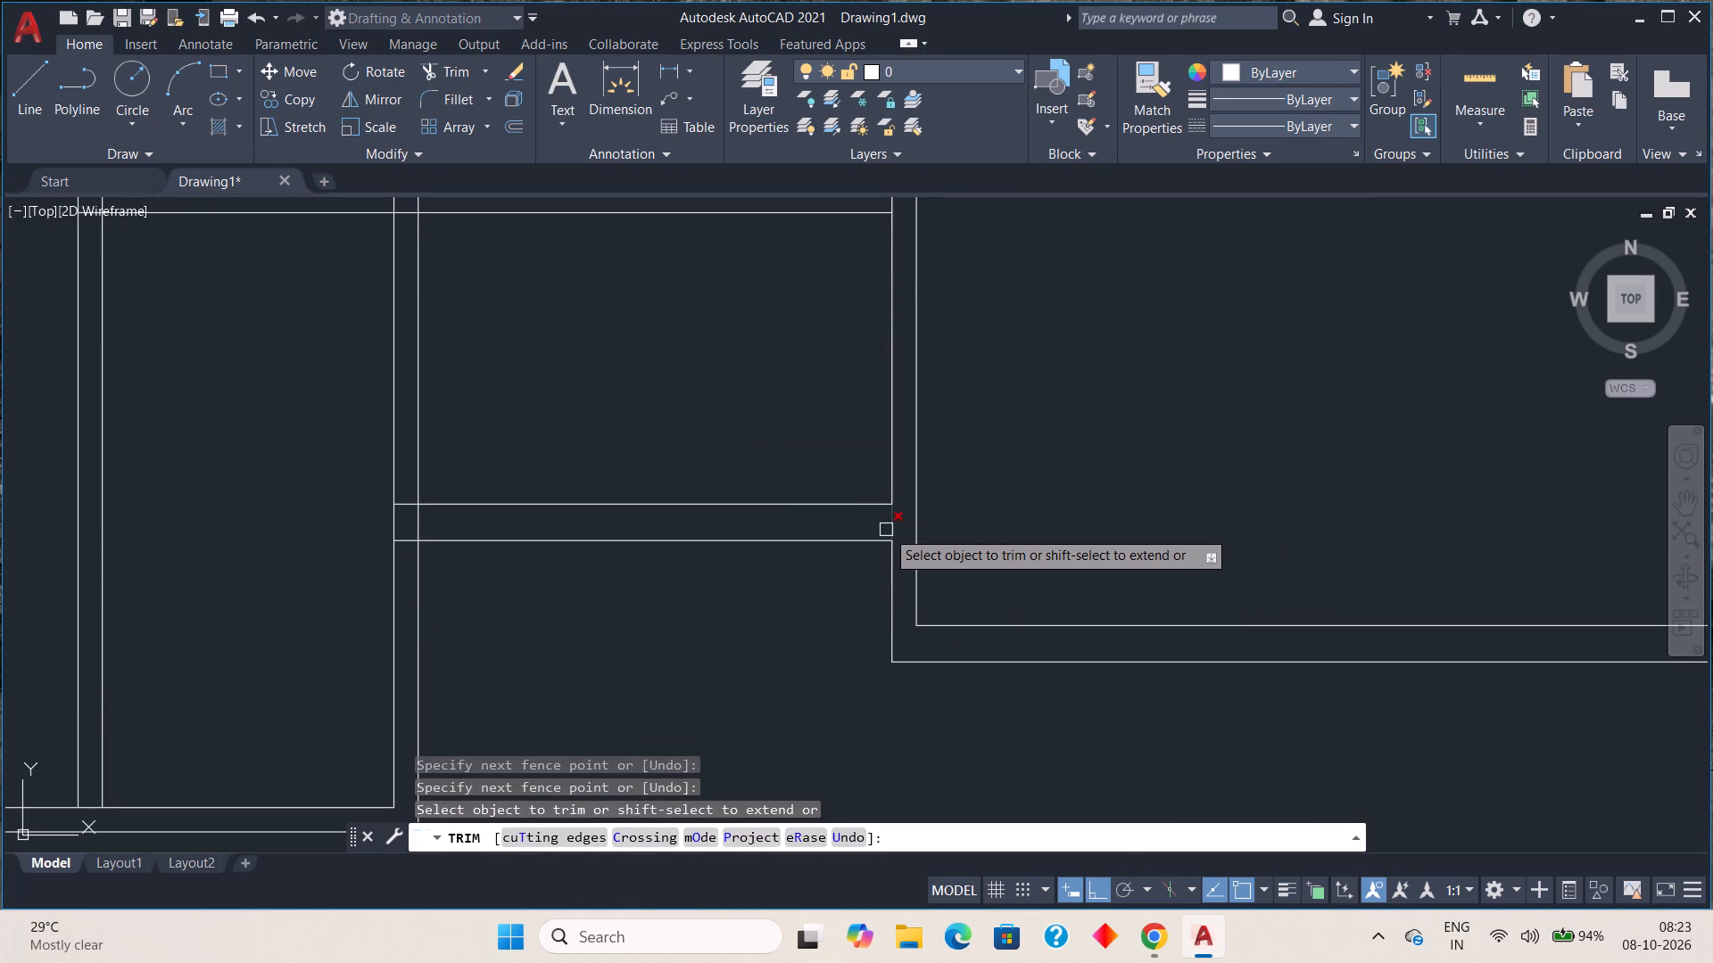
left_click(886, 527)
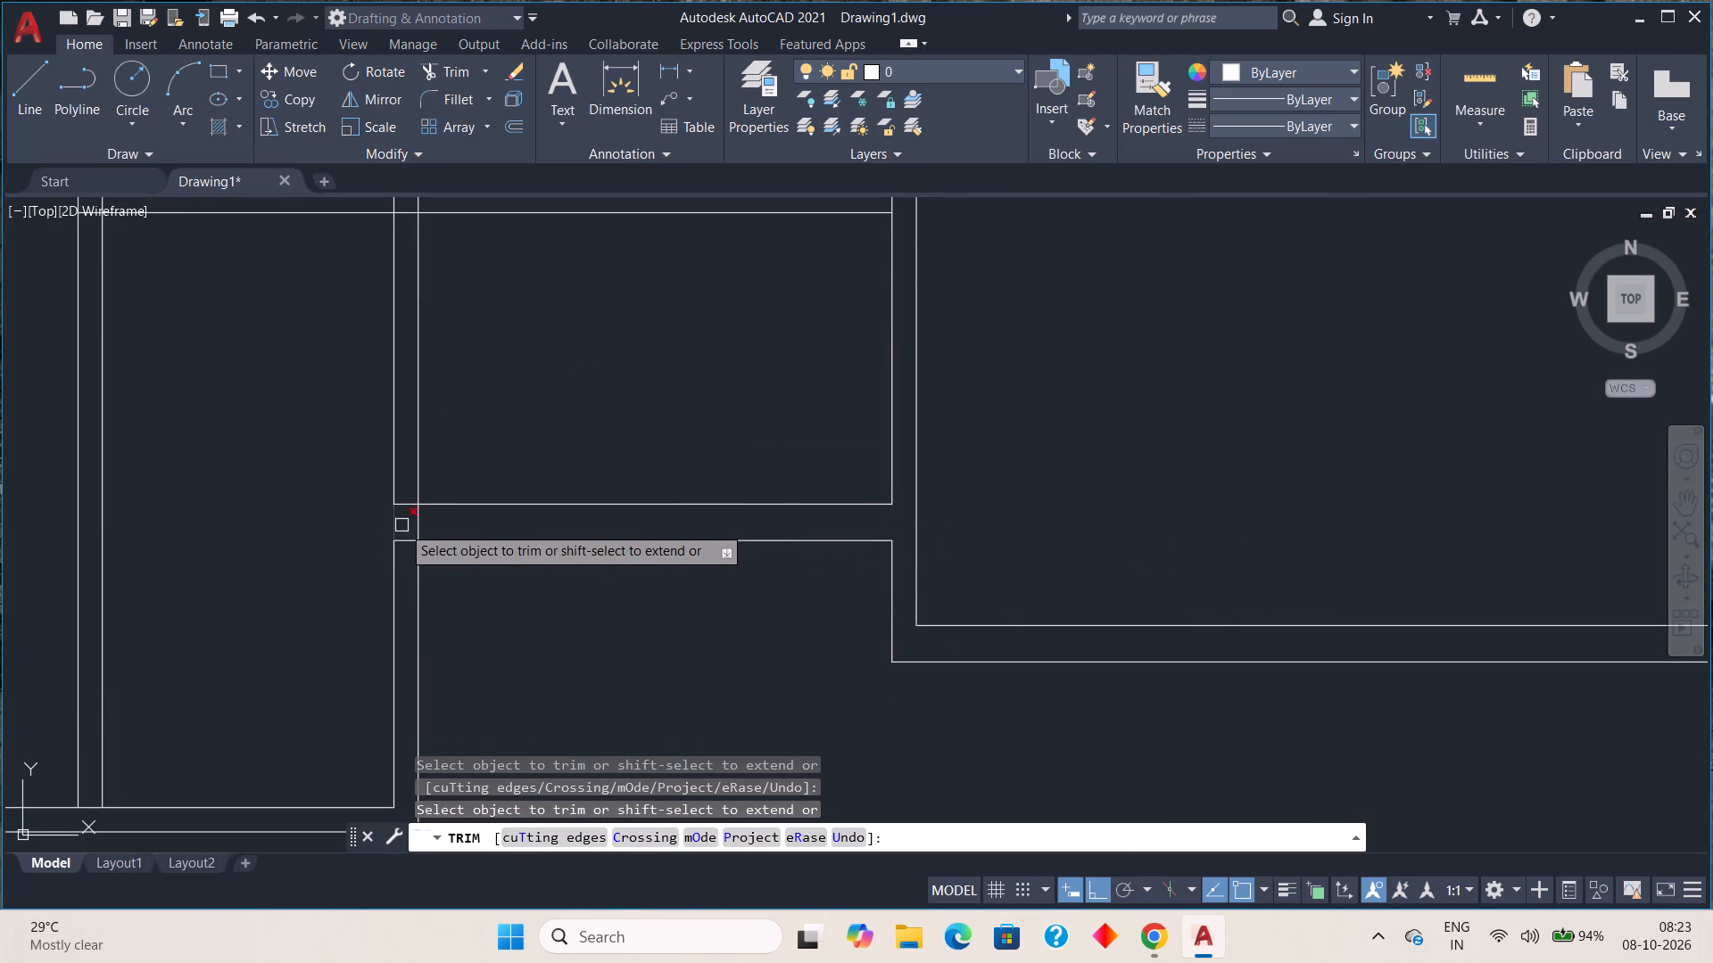
left_click(404, 539)
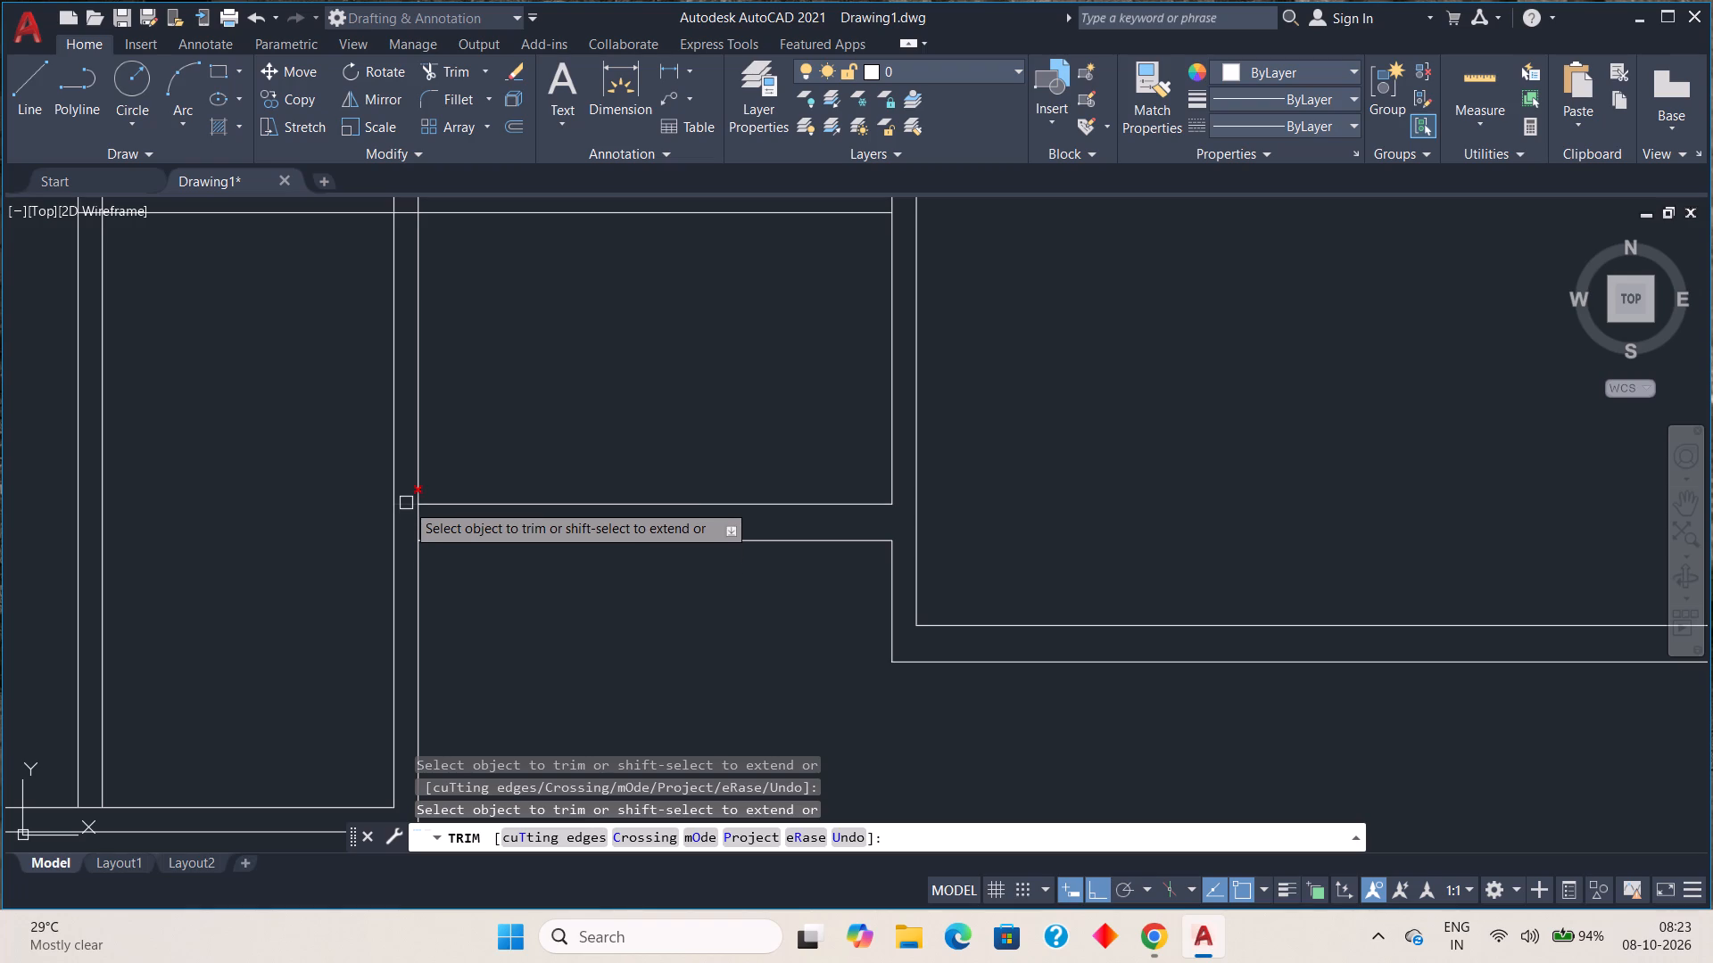
left_click(406, 503)
left_click(420, 522)
scroll(511, 575, "down", 2)
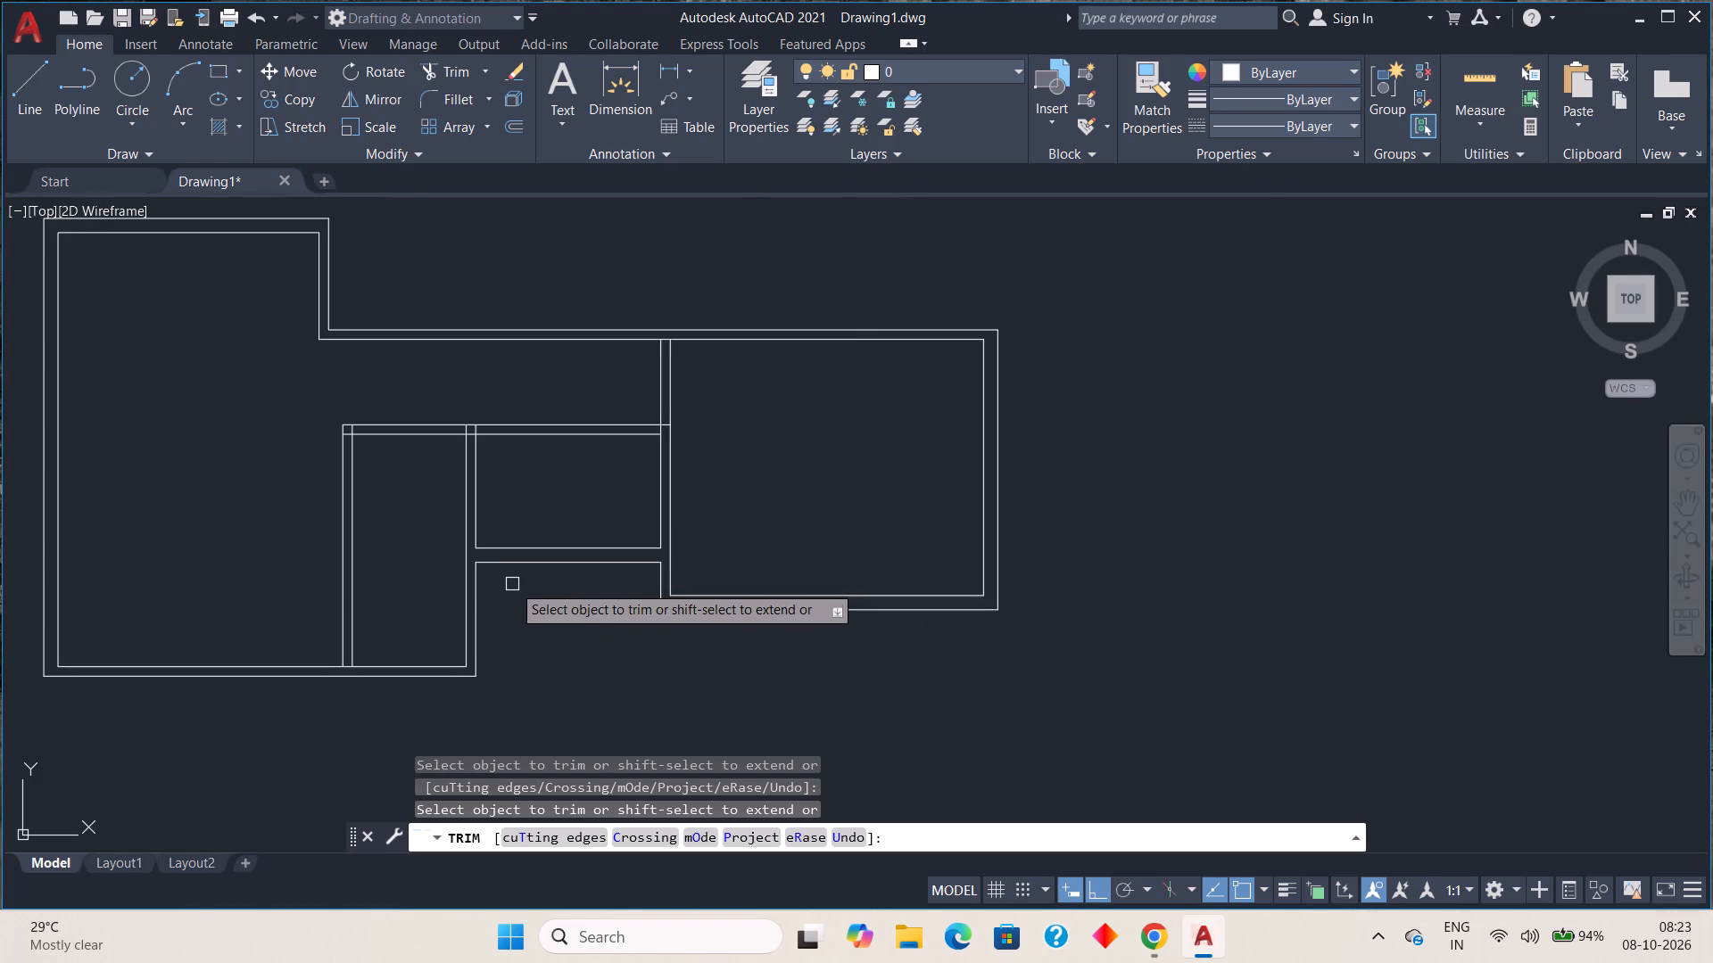
Trim the overlapping segments where the middle room's upper wall meets the large right room's left wall, and end trimming.
middle_click_drag(533, 630, 906, 663)
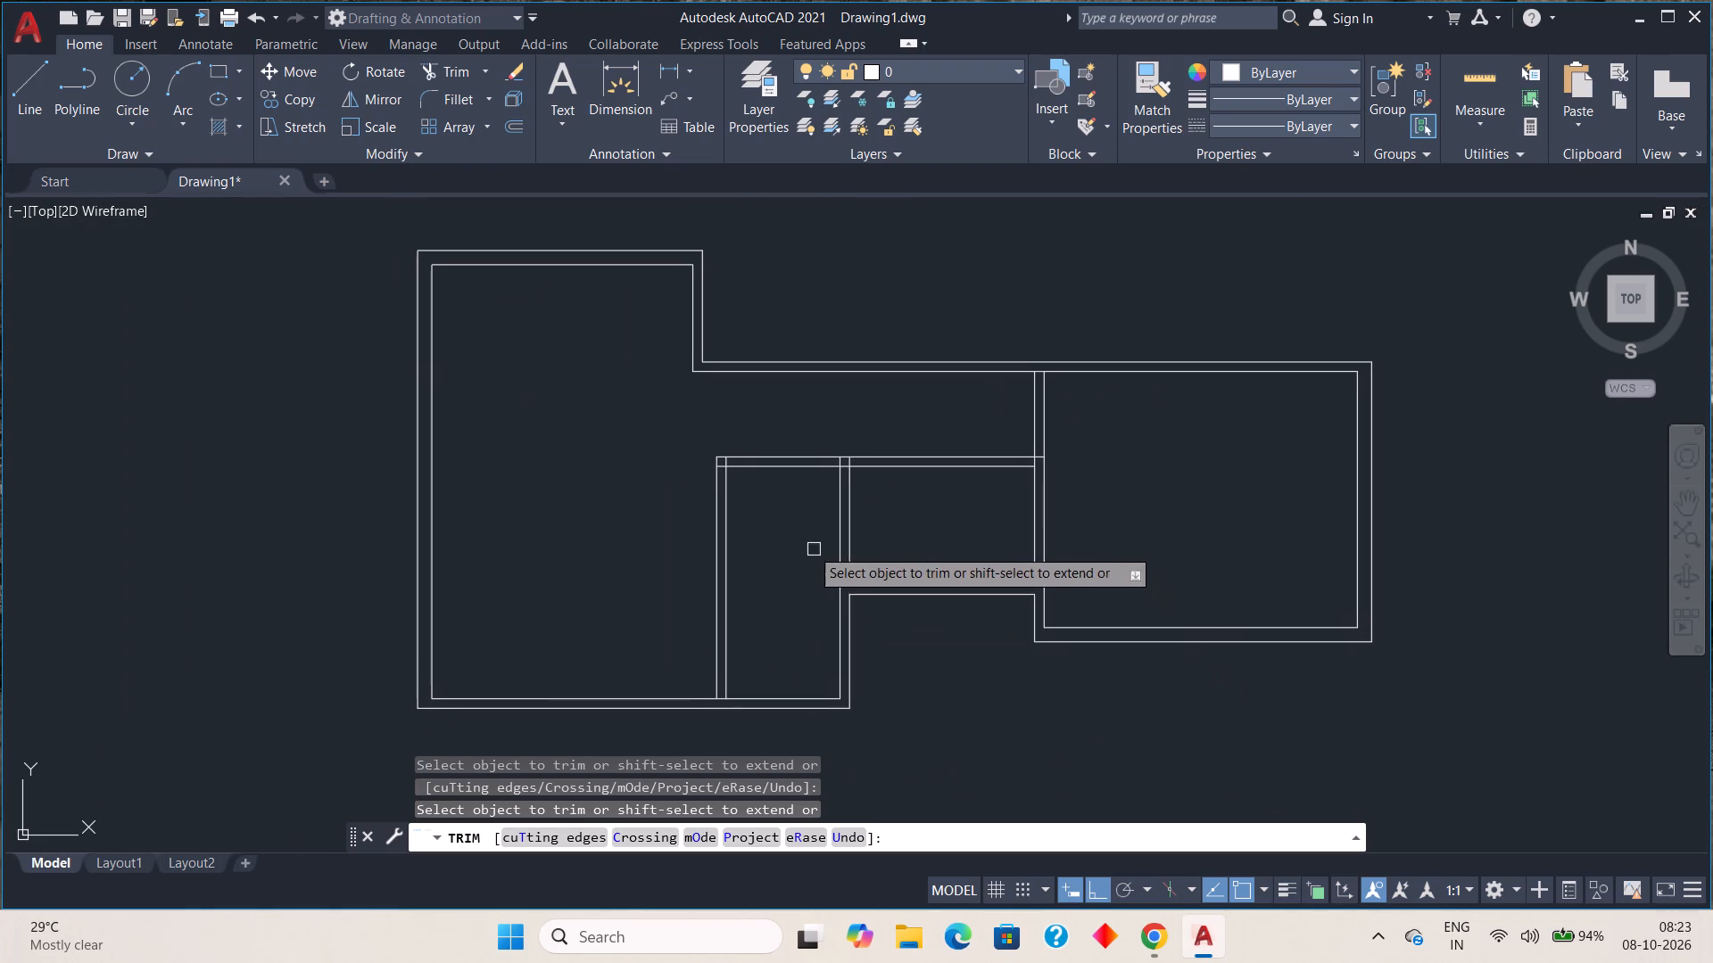
scroll(720, 473, "up", 4)
scroll(720, 473, "down", 3)
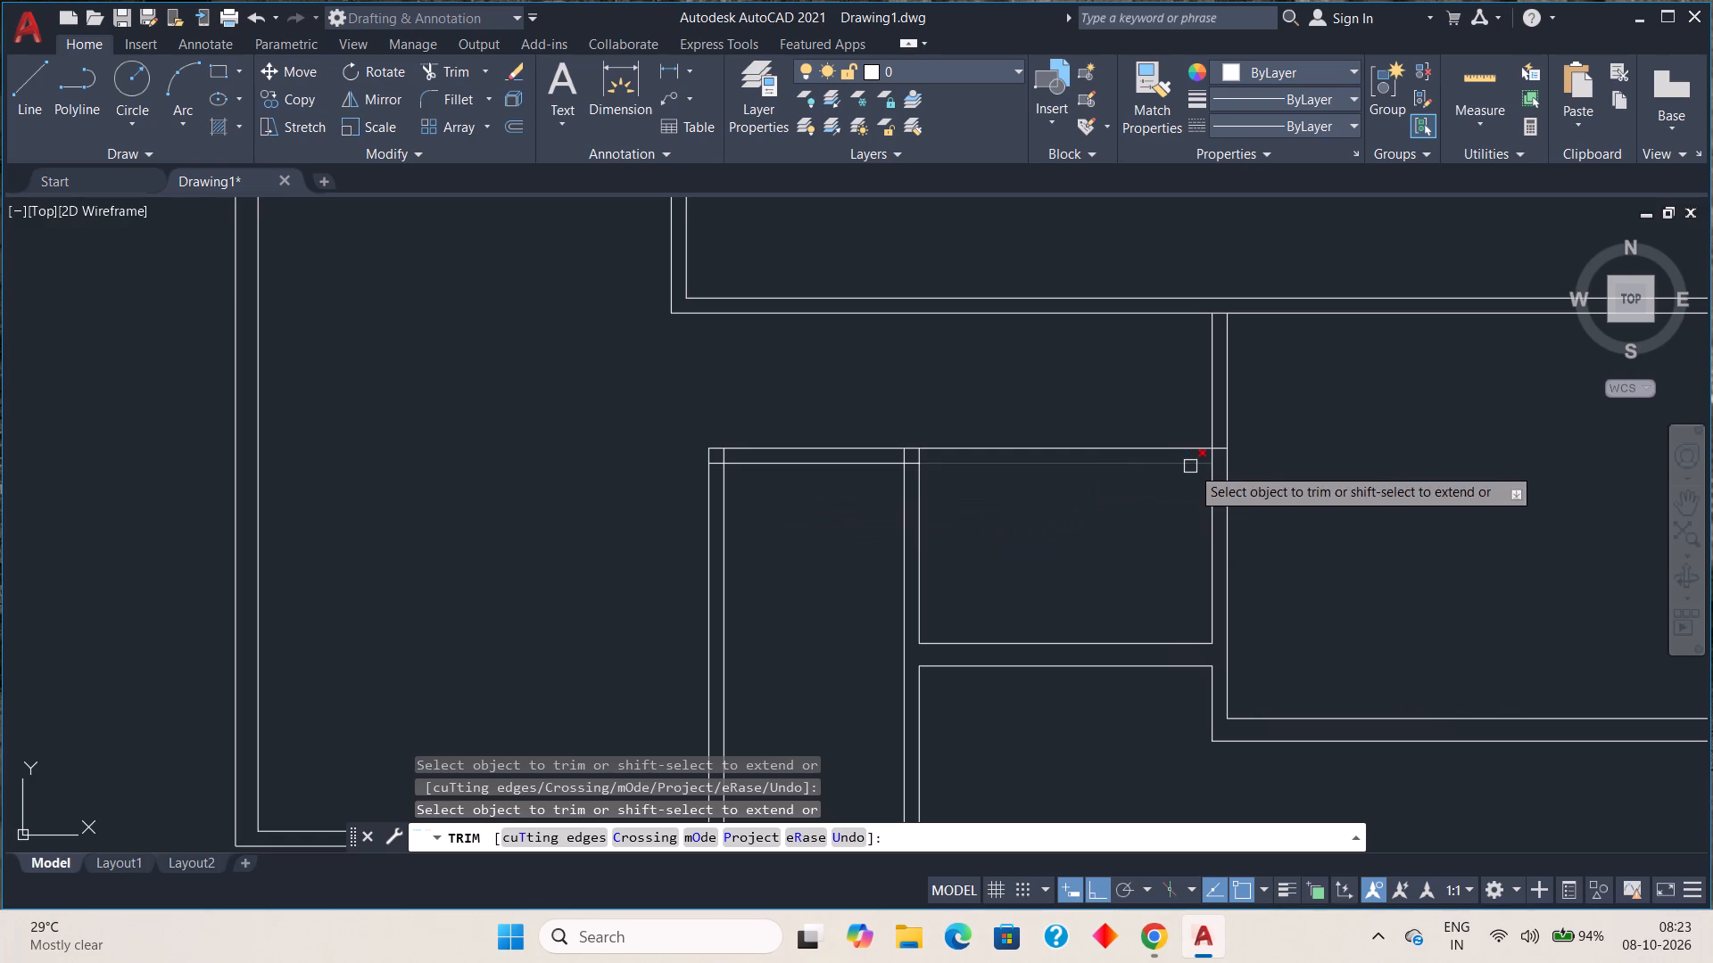
scroll(1210, 461, "up", 3)
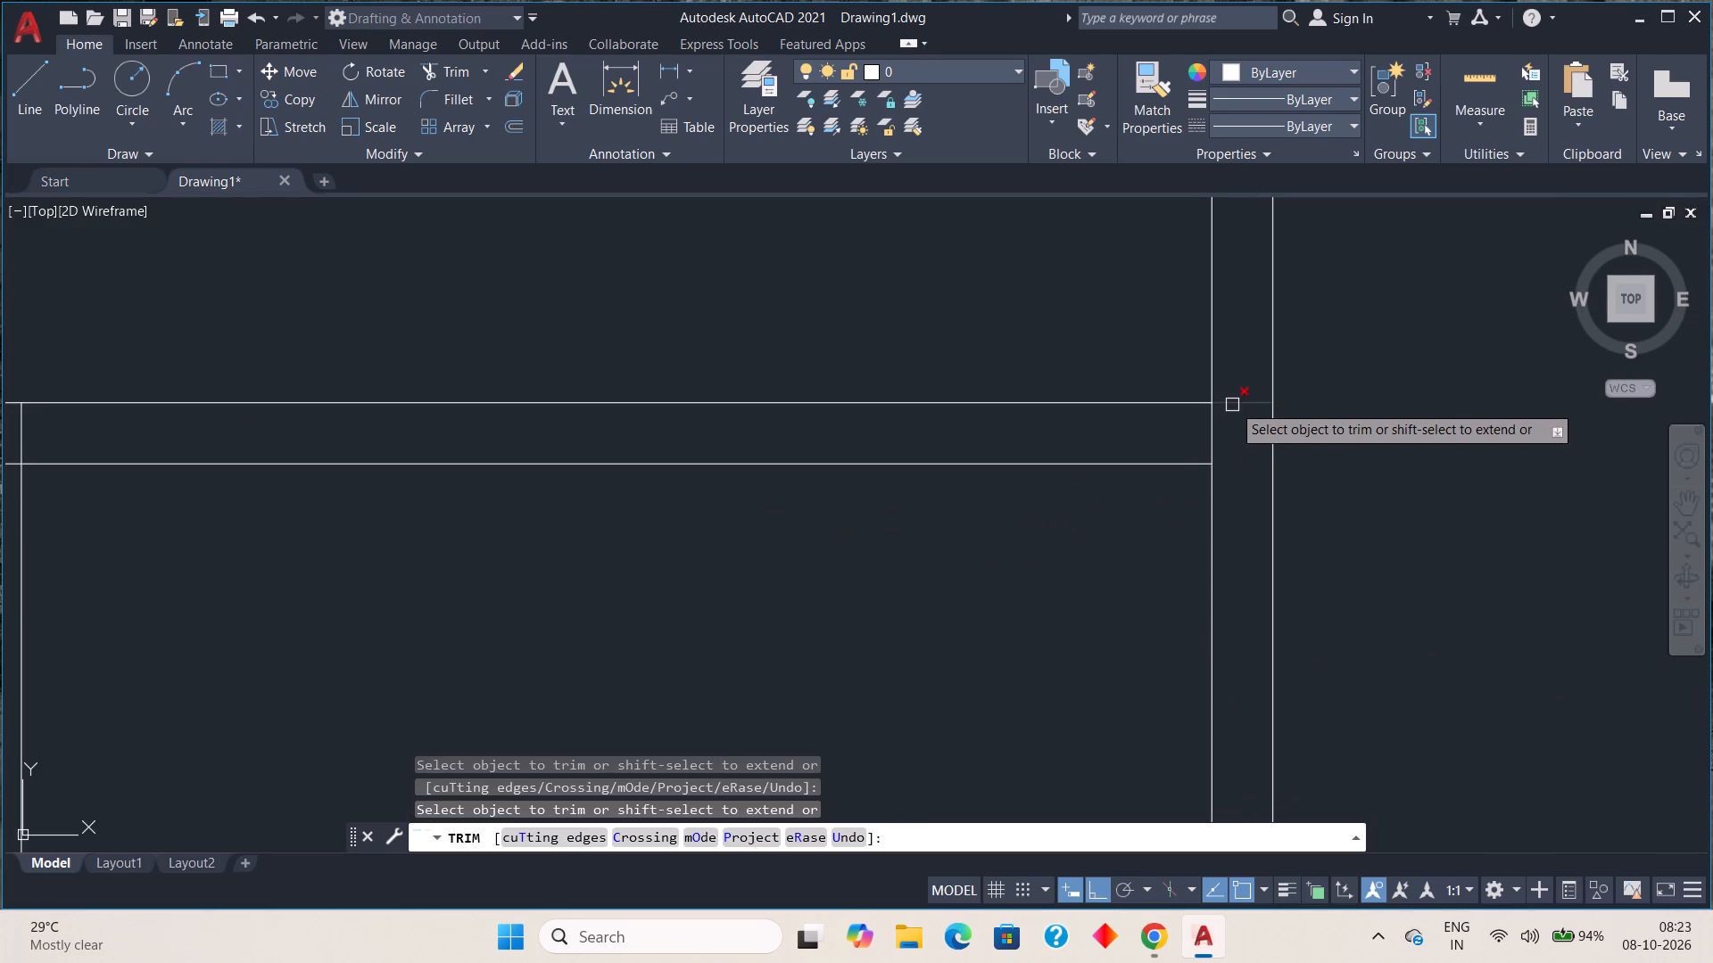
left_click(1232, 404)
left_click(1211, 433)
scroll(1227, 450, "down", 3)
middle_click_drag(1313, 761, 1309, 758)
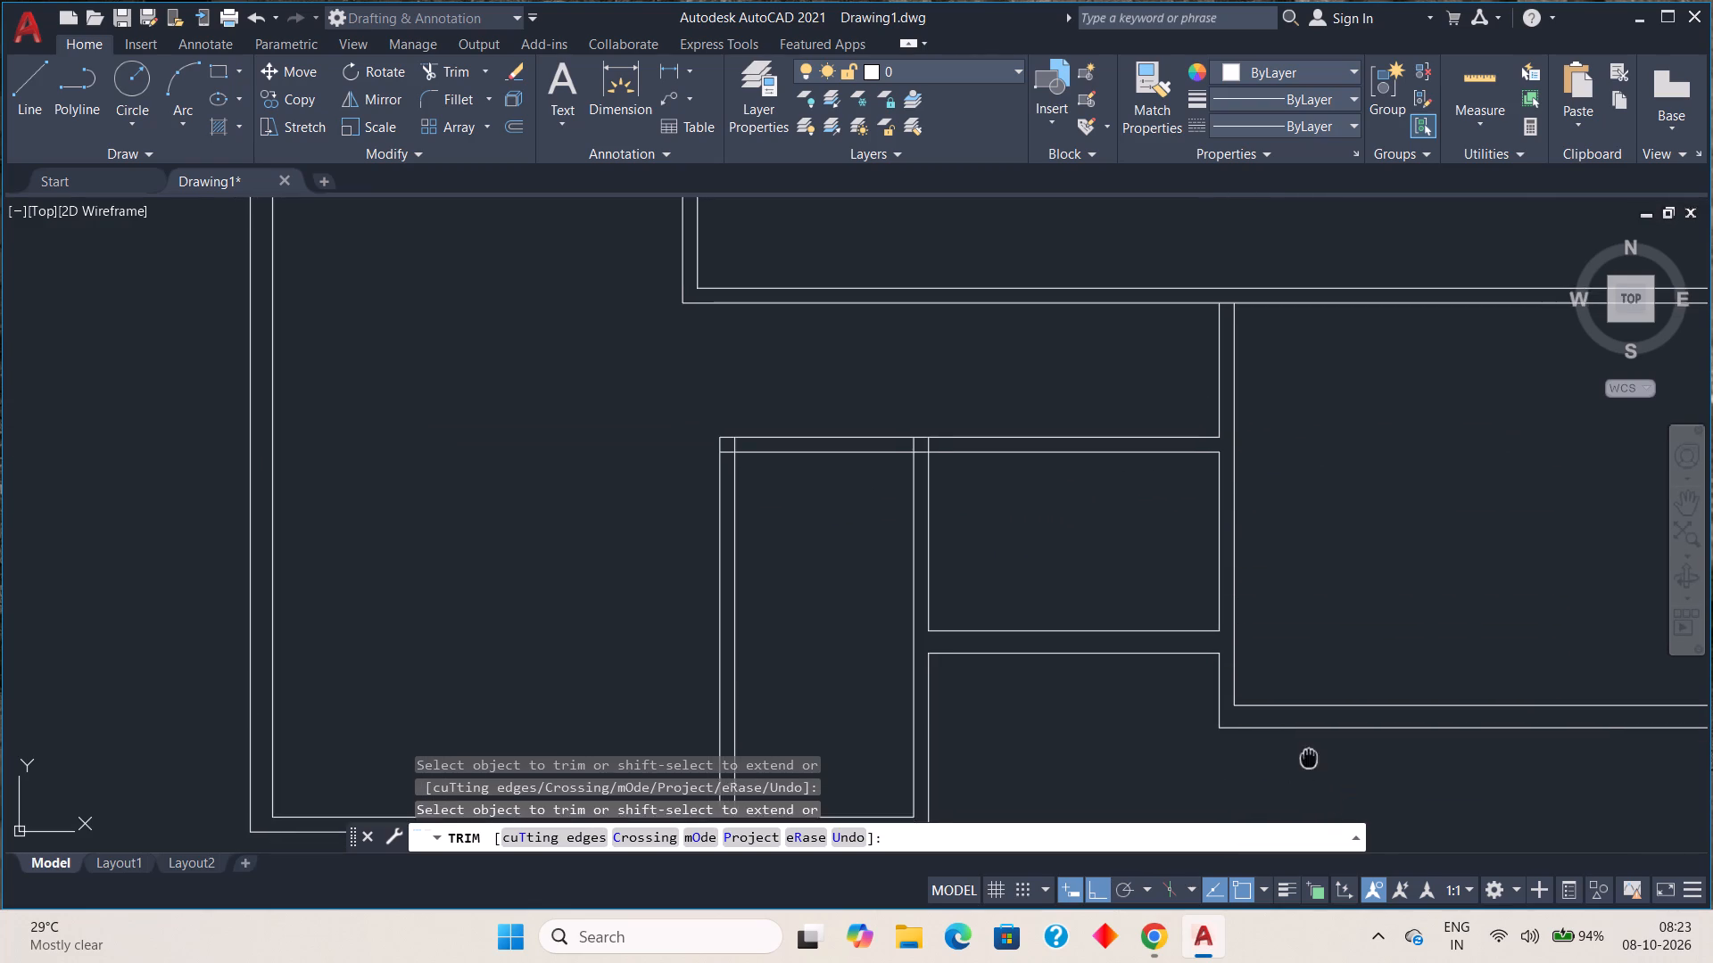
middle_click_drag(1309, 758, 849, 681)
middle_click_drag(999, 493, 1203, 663)
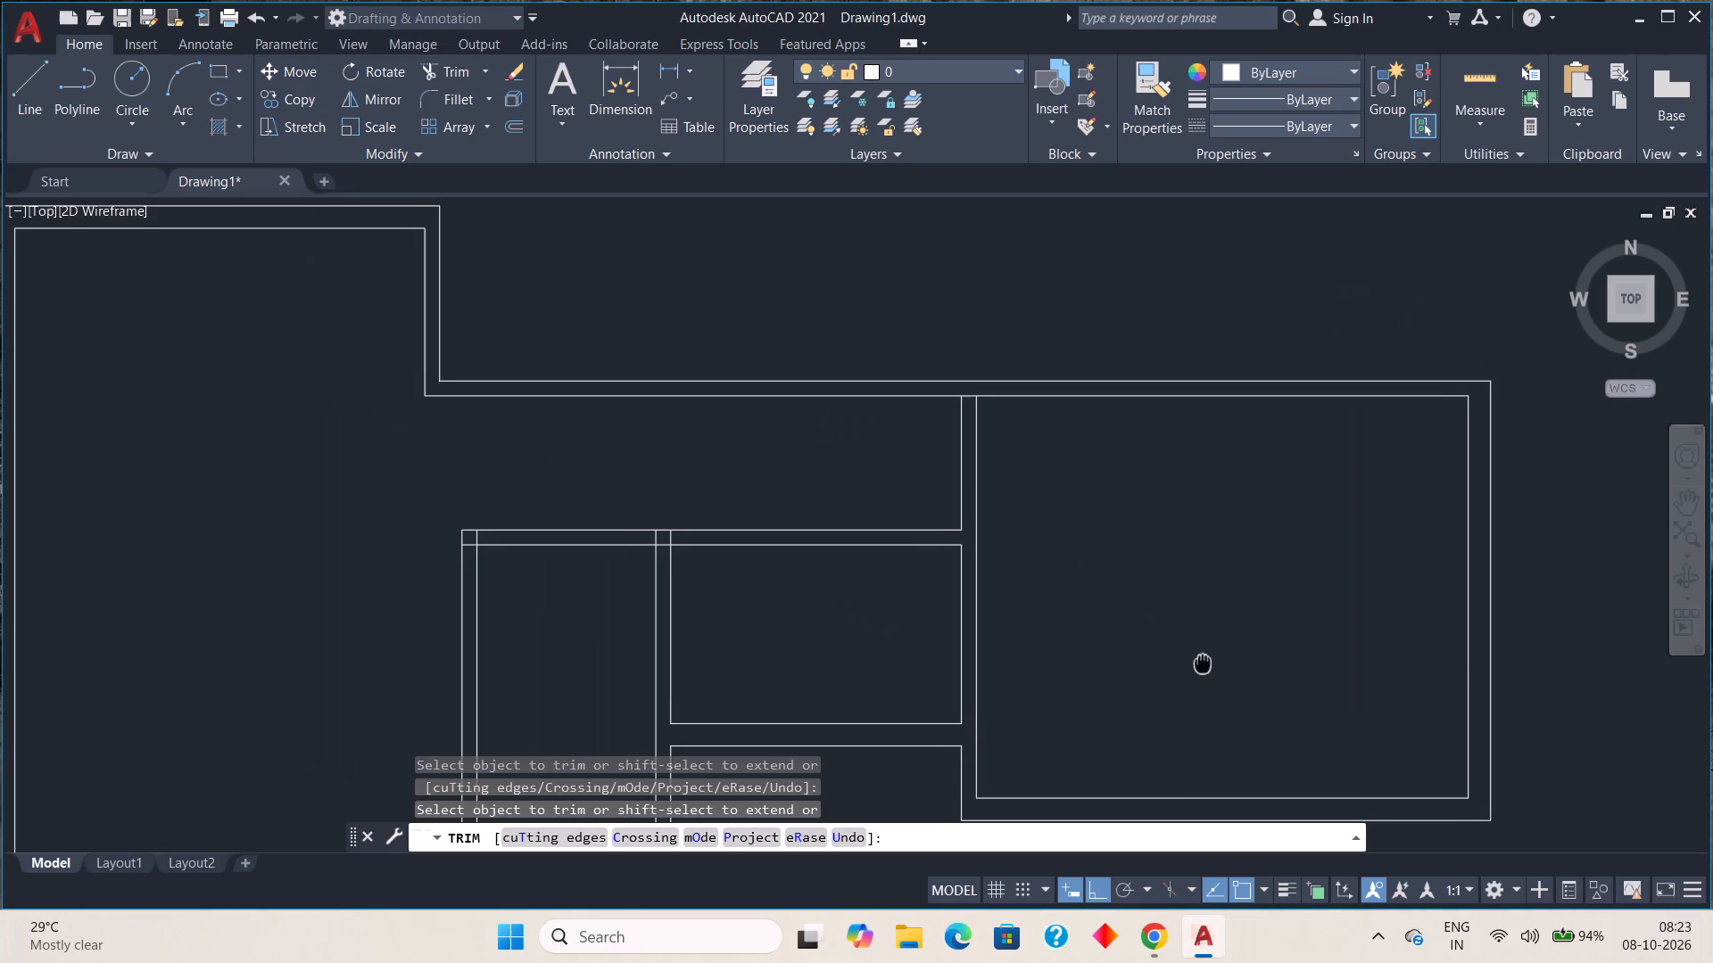
middle_click_drag(1203, 663, 1203, 664)
scroll(1127, 580, "down", 1)
middle_click_drag(1107, 612, 1122, 541)
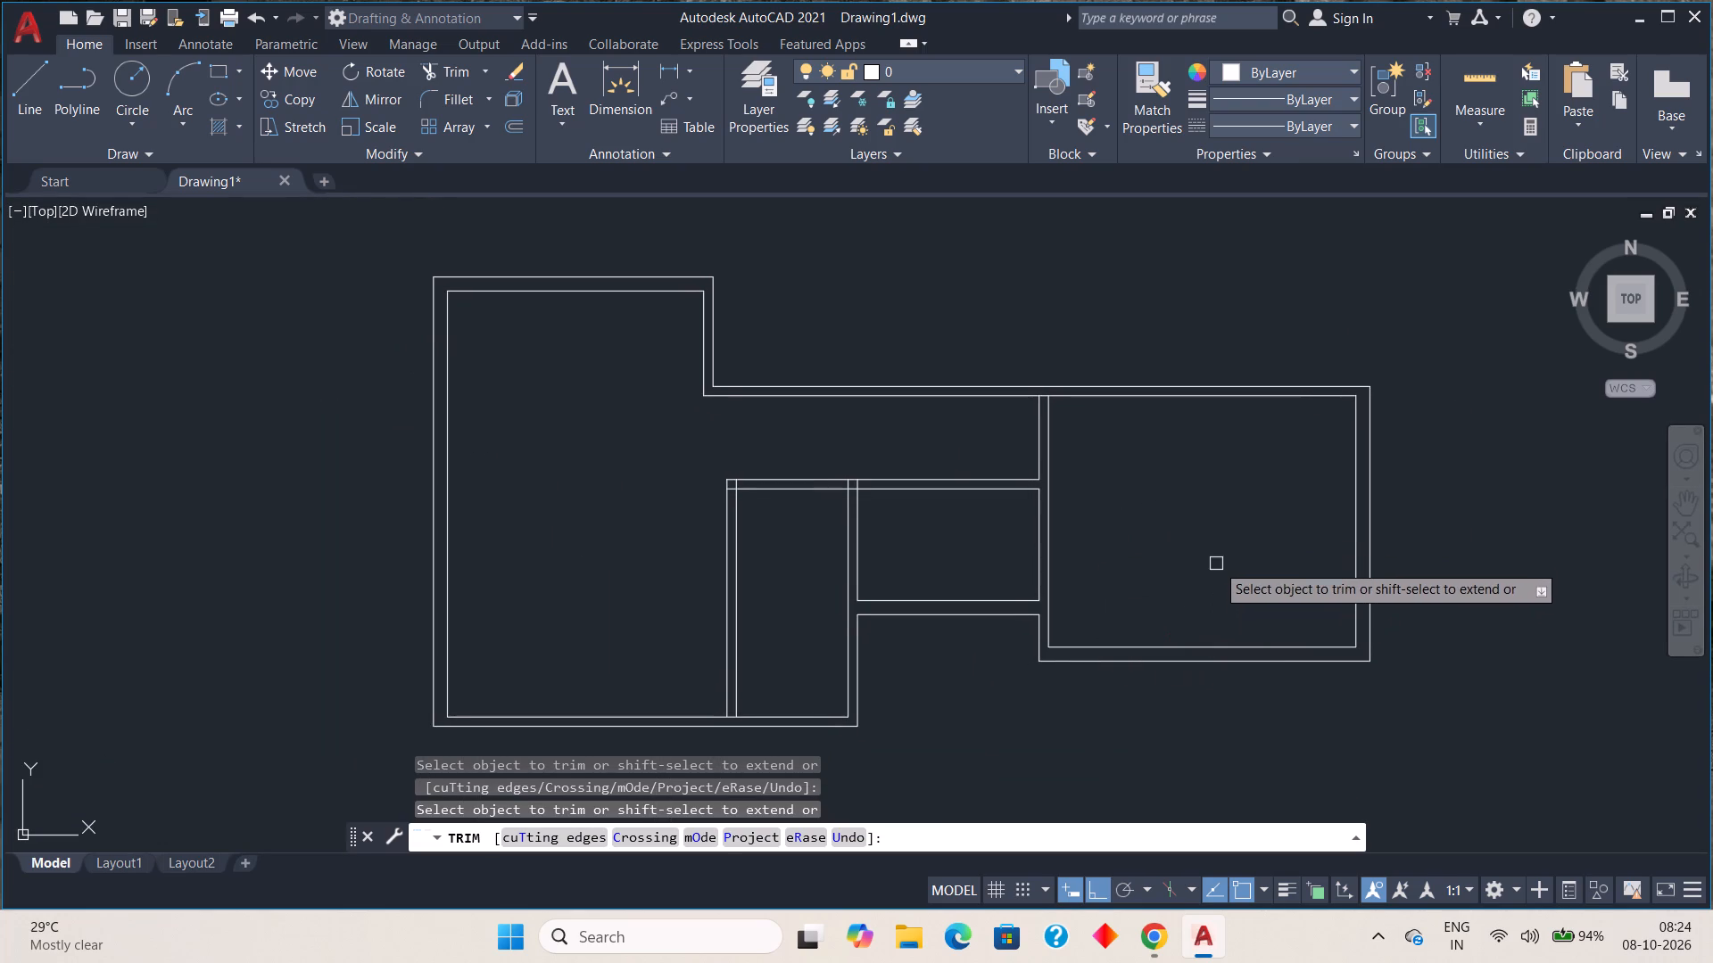
key("Escape")
key("Escape")
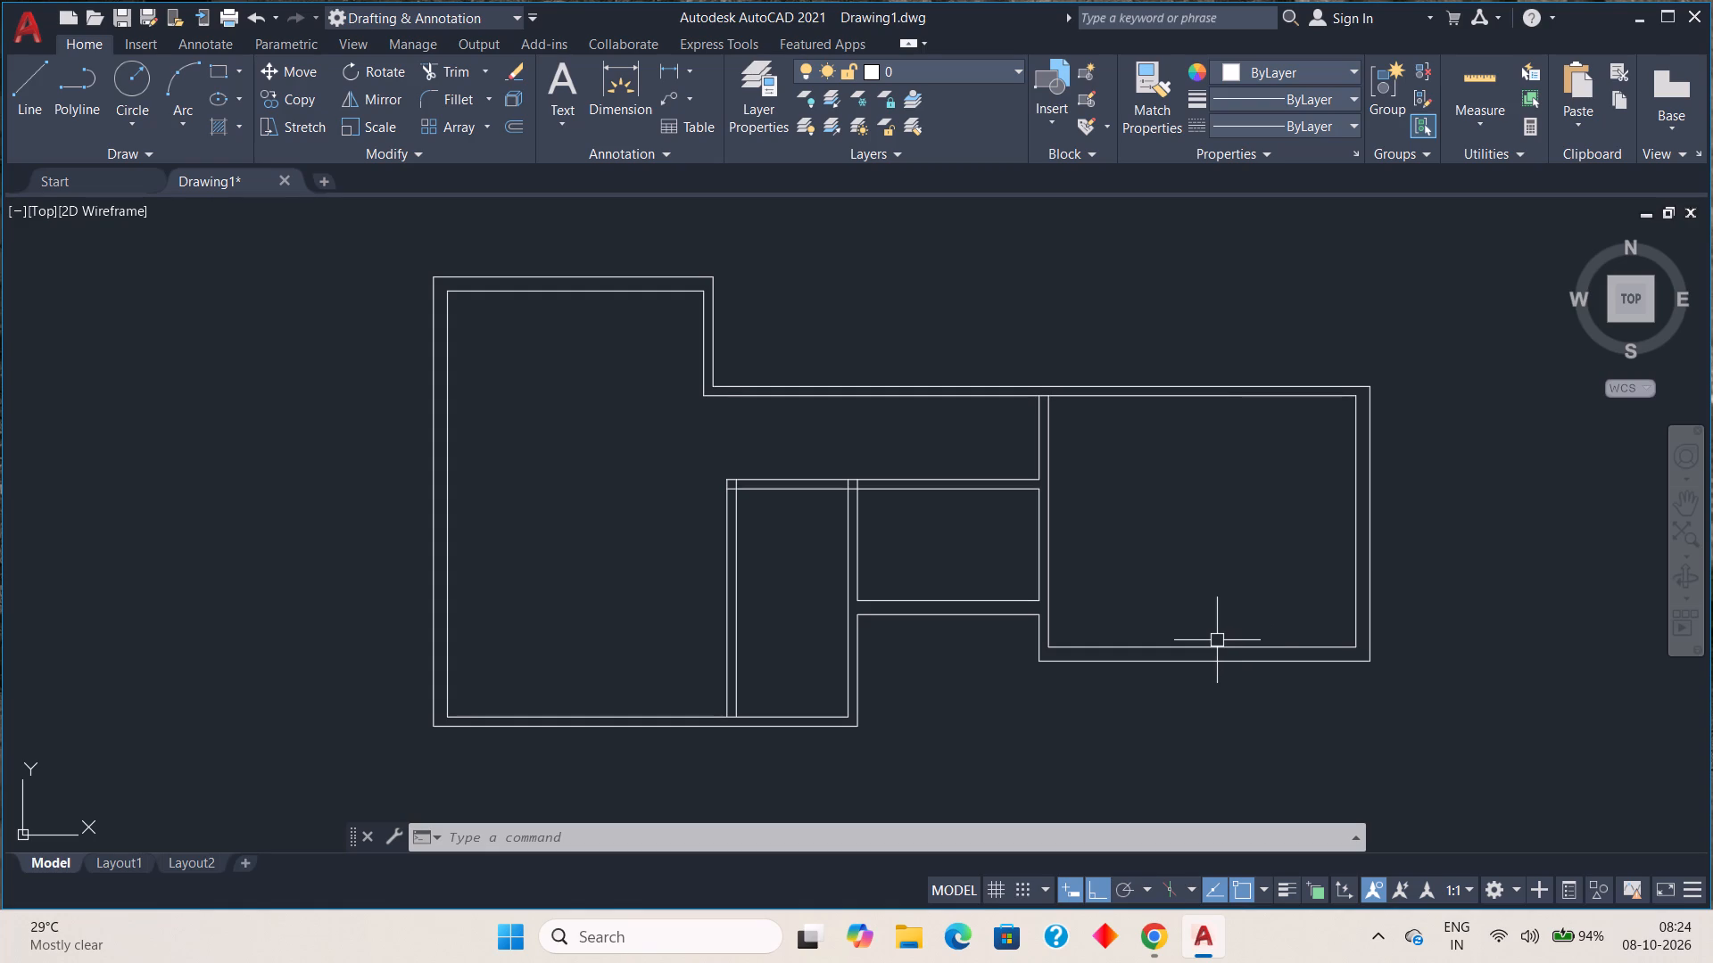
Offset the outer line of the left room's raised right wall 7'1" to the right, above the adjoining rooms.
key("o")
key("Return")
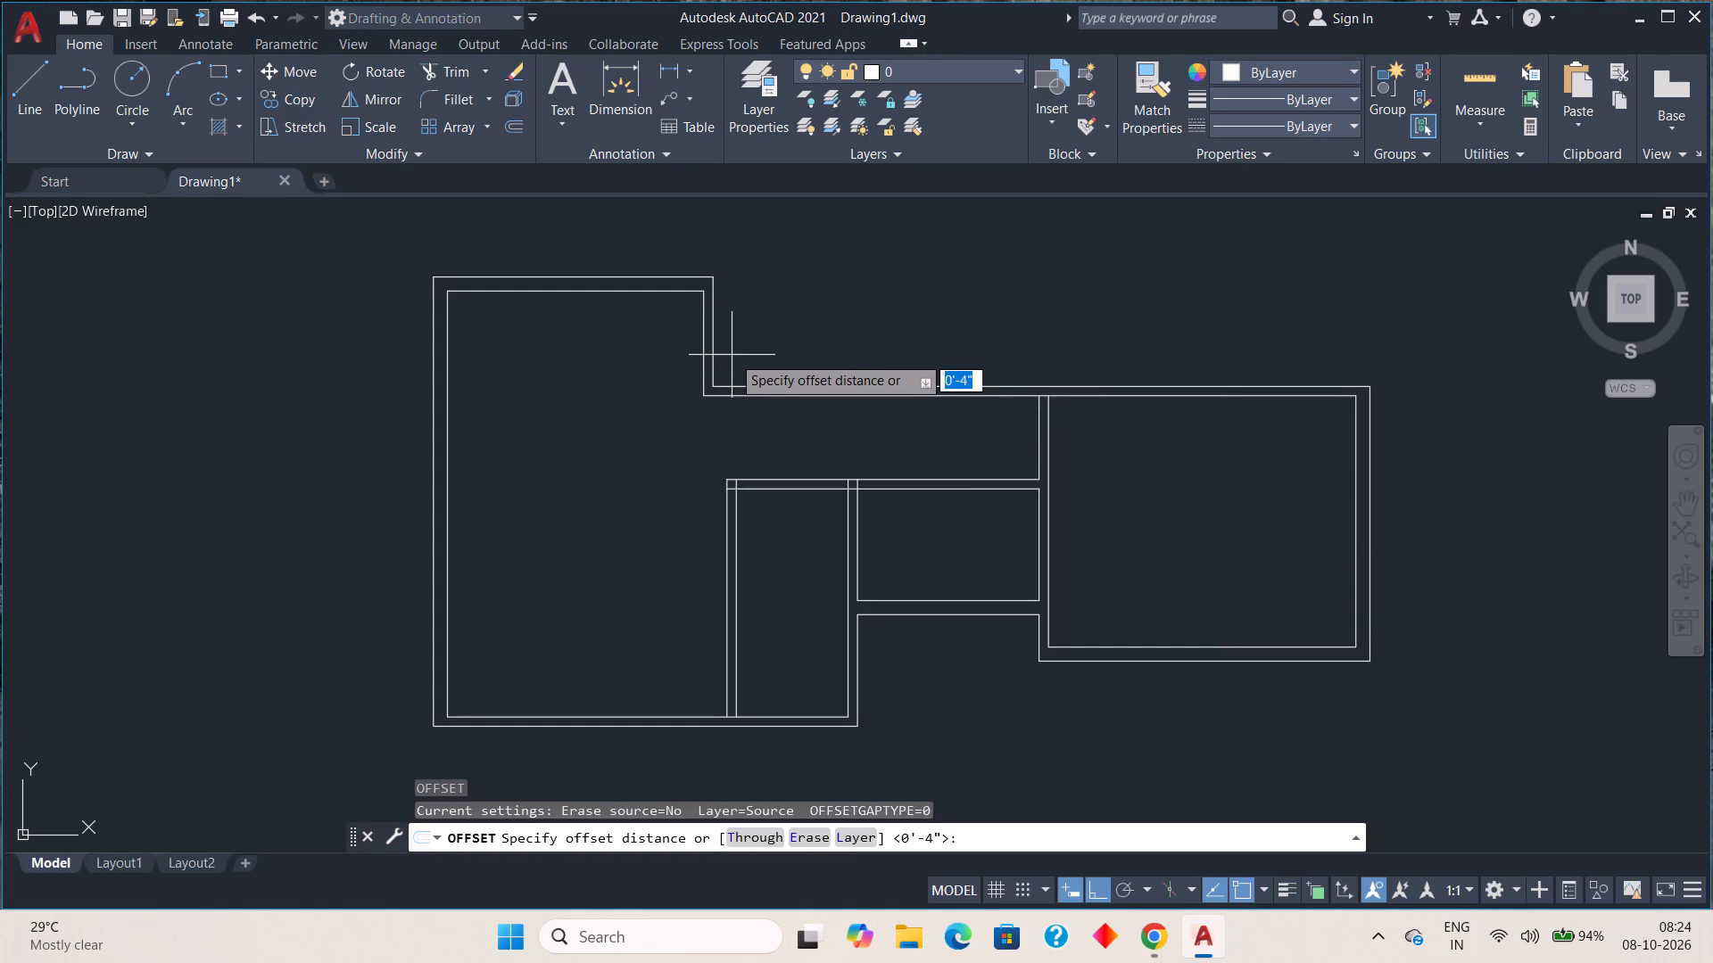
type("7'")
key("1")
key("shift+quotedbl")
key("Return")
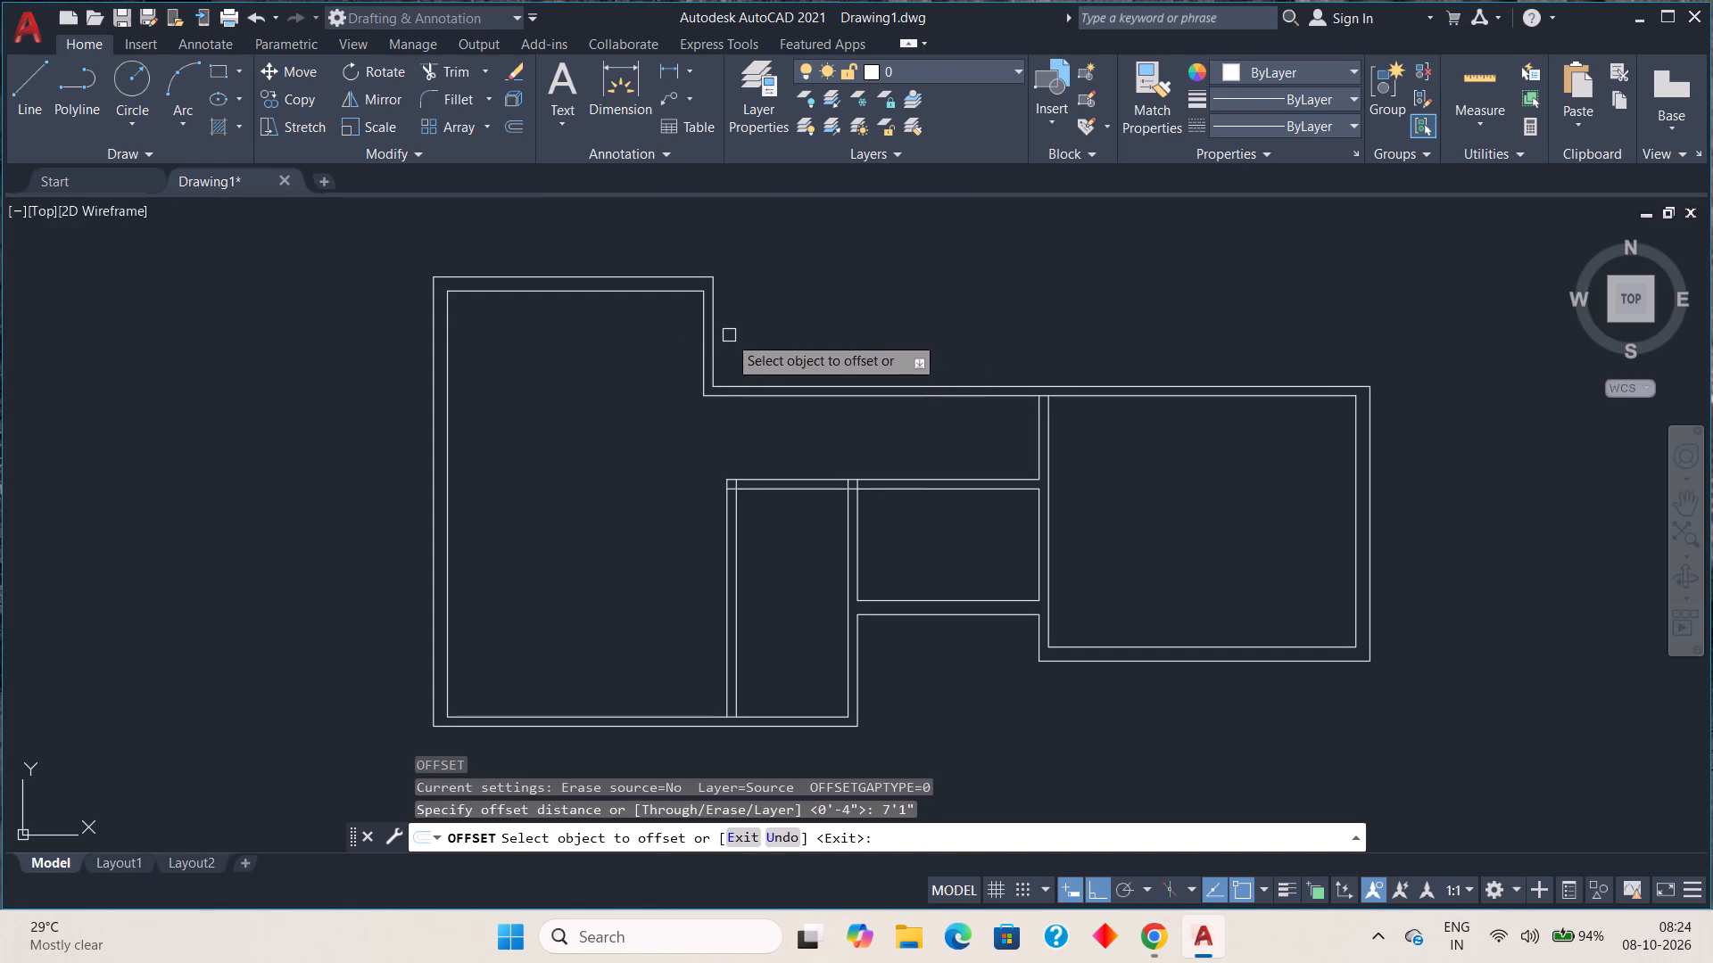
left_click(714, 338)
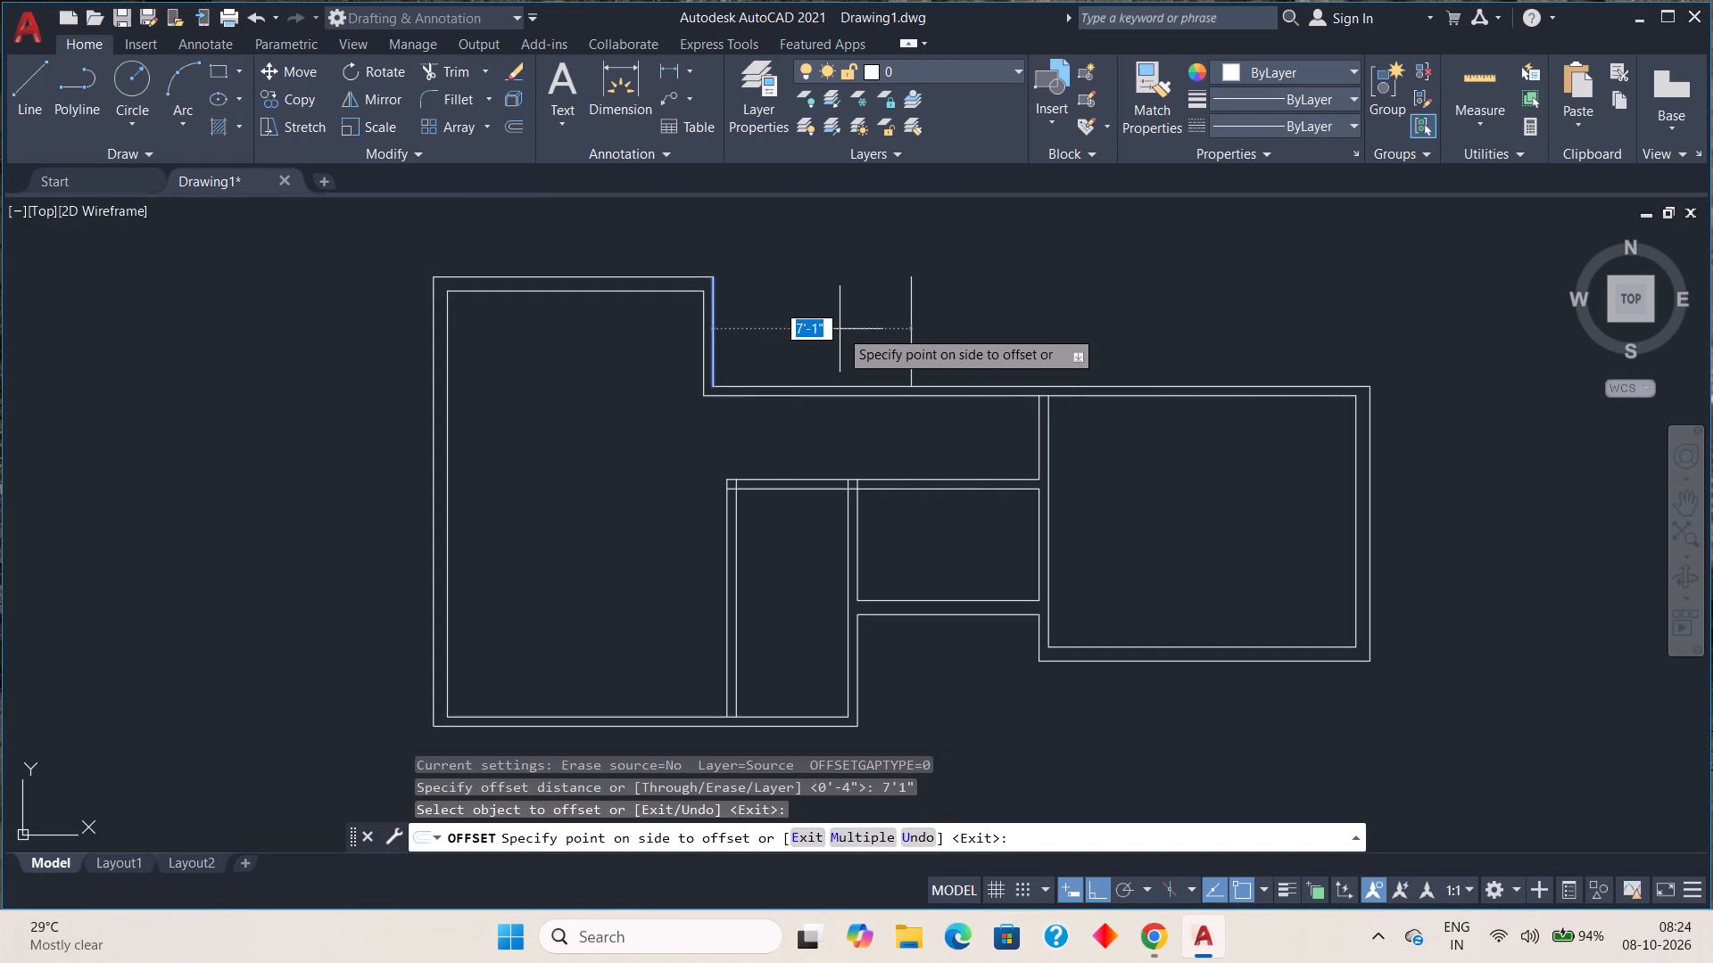
left_click(840, 329)
Offset the new vertical line above the adjoining rooms 4" to the right to form a double-line partition.
left_click(914, 338)
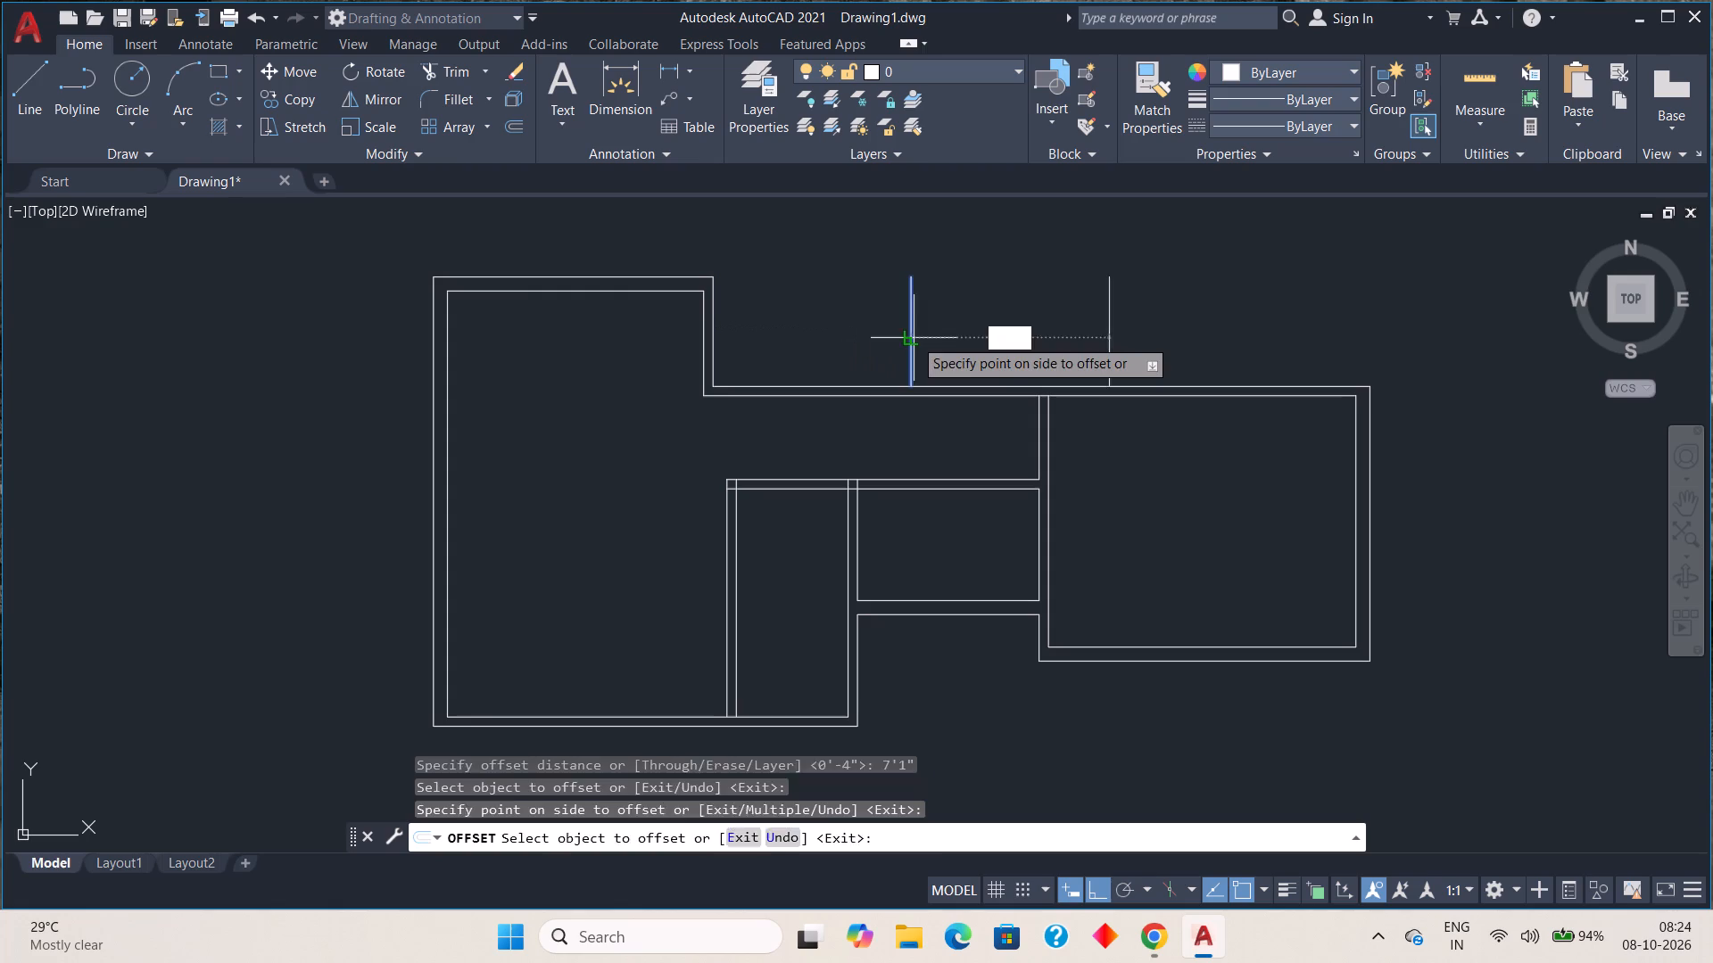
key("4")
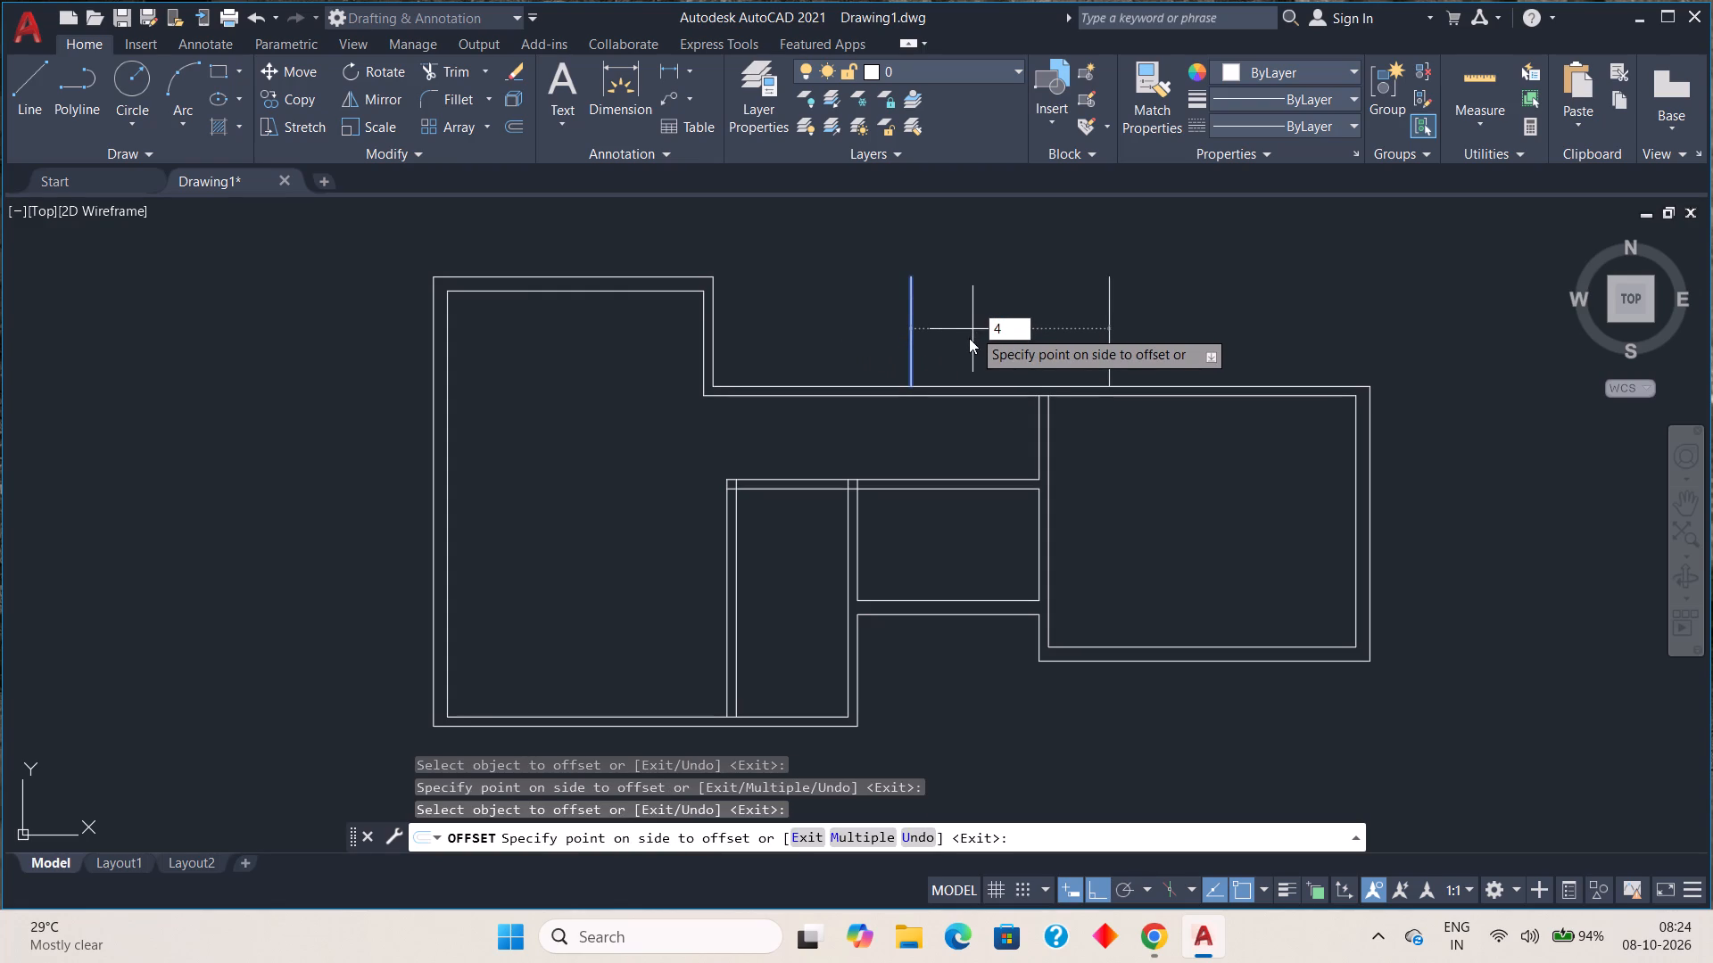
key("shift+quotedbl")
key("space")
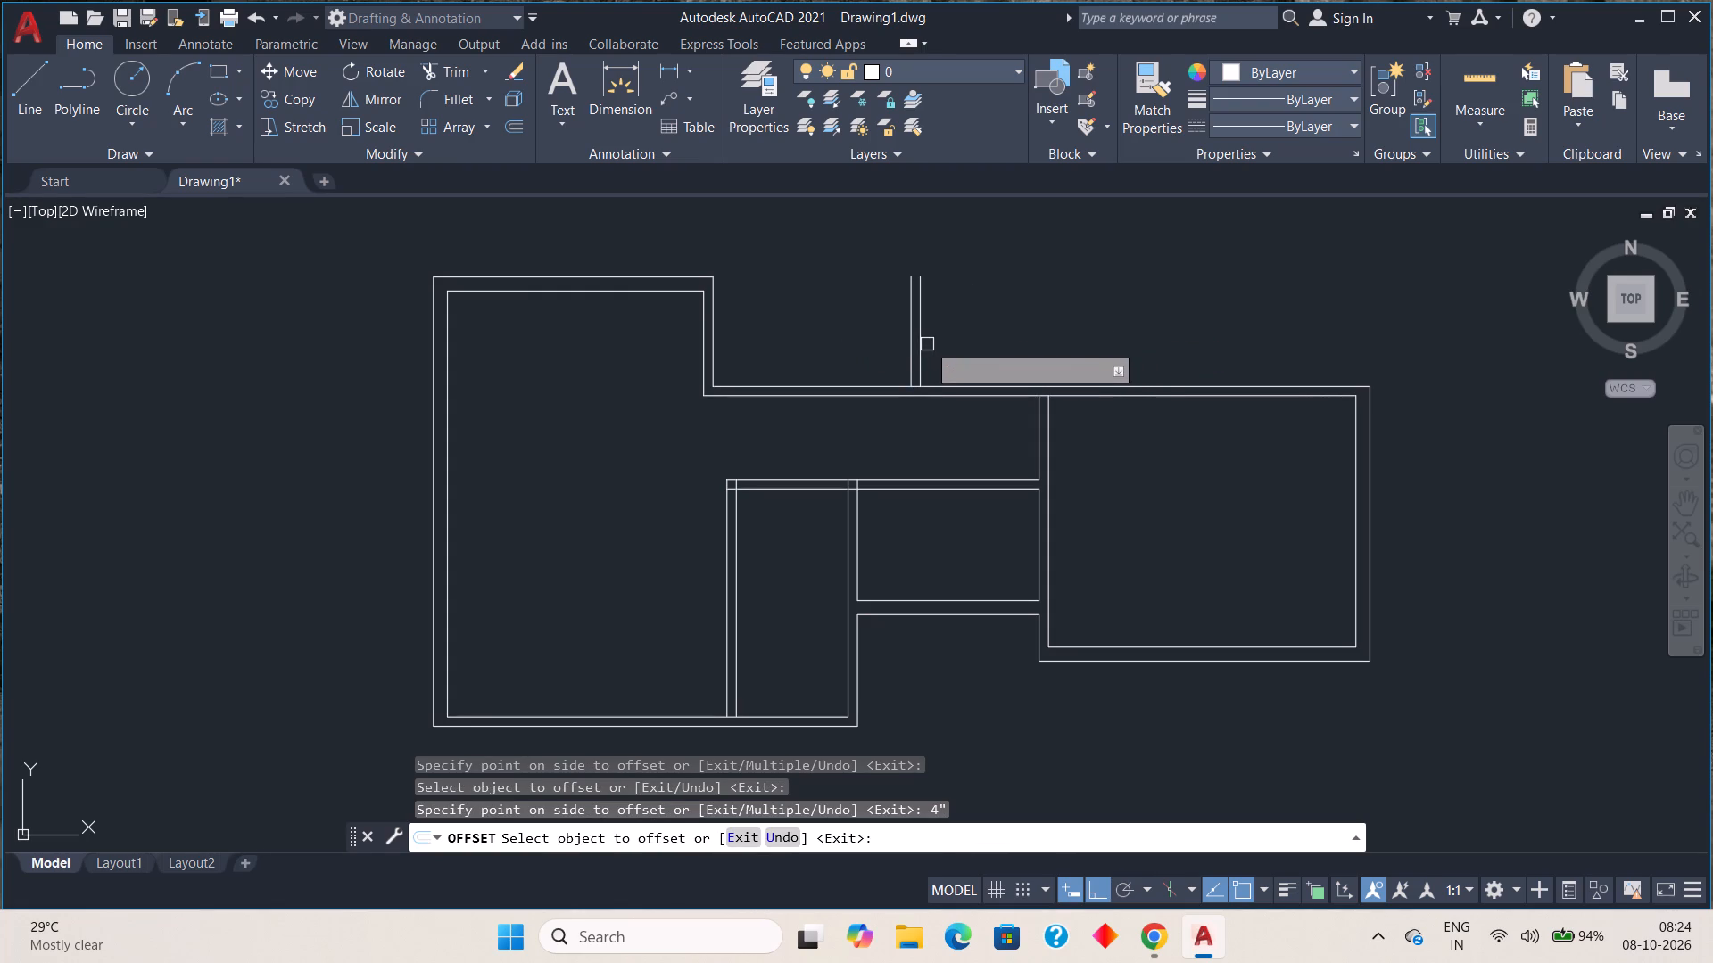
Offset the right line of the 4" partition 8'10" to the right.
left_click(923, 346)
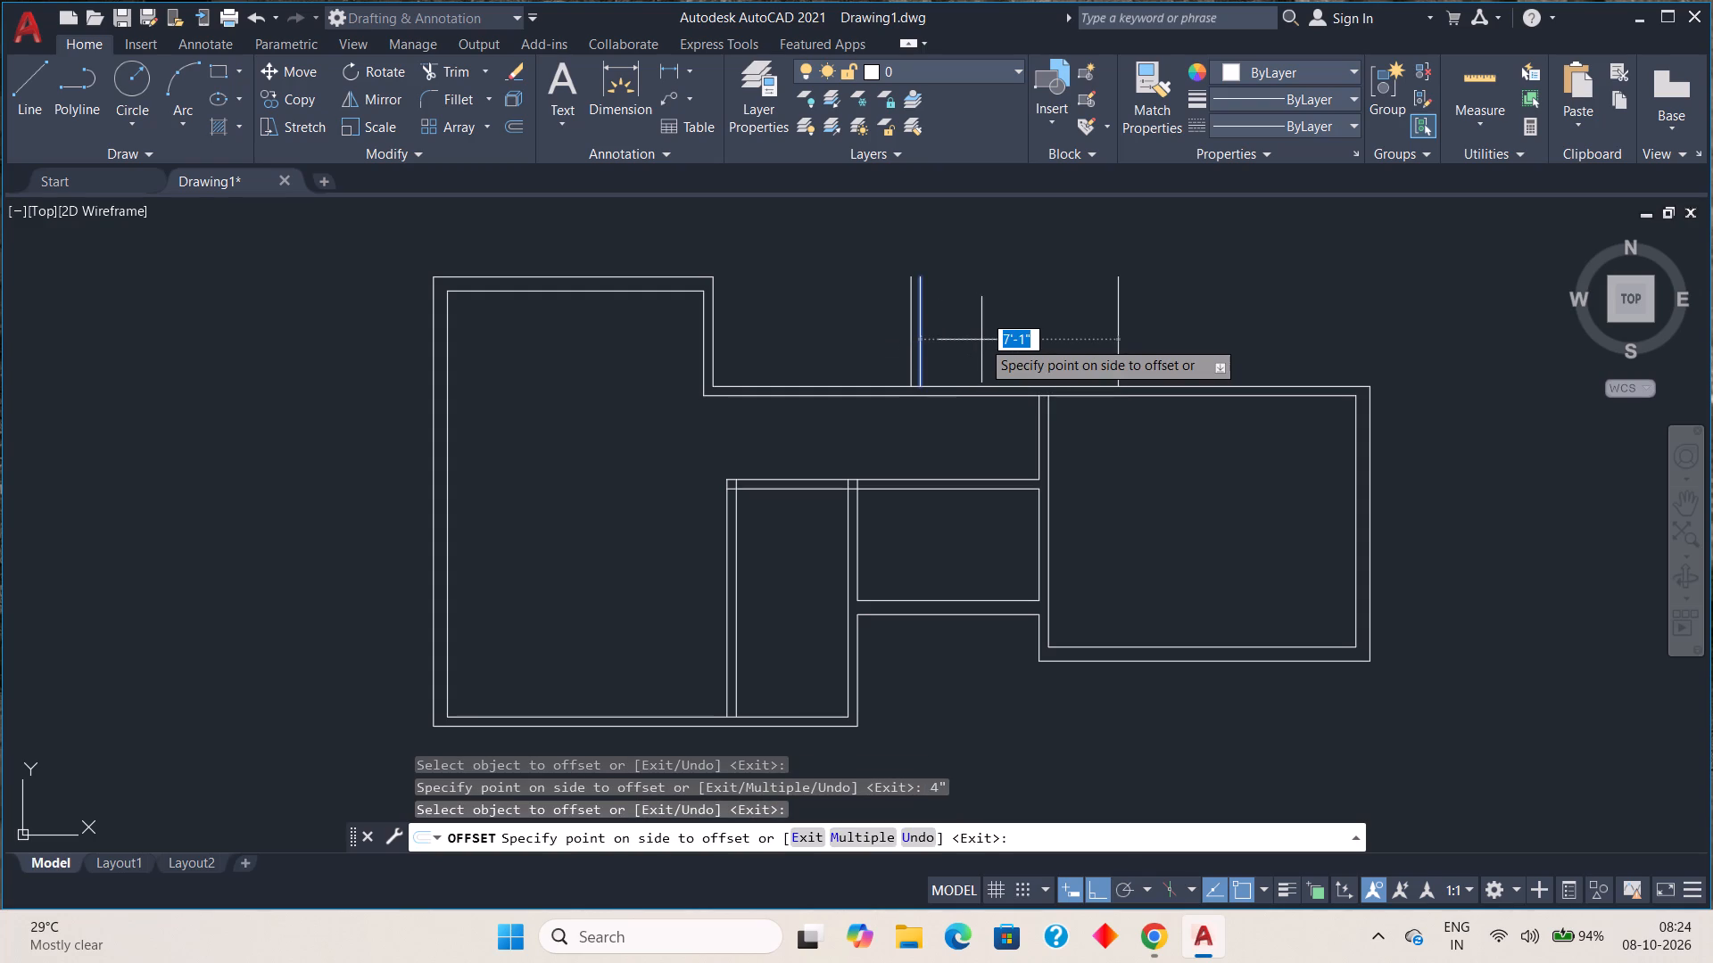
key("8")
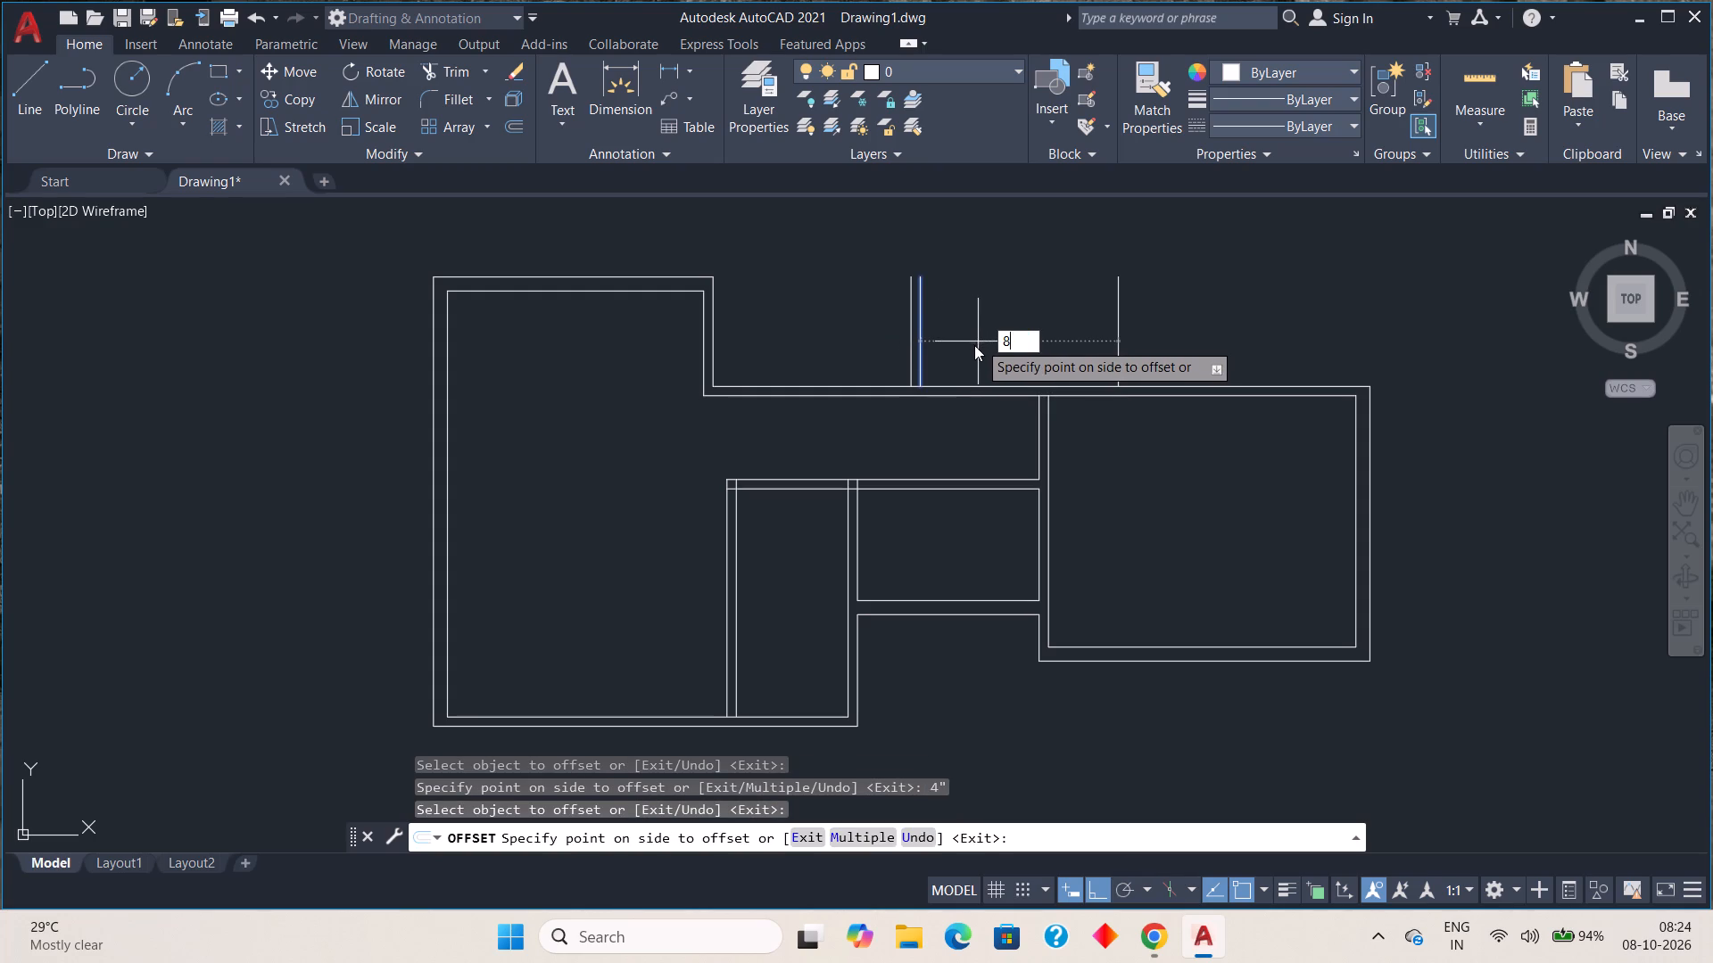
key("apostrophe")
type("10")
key("shift+quotedbl")
key("space")
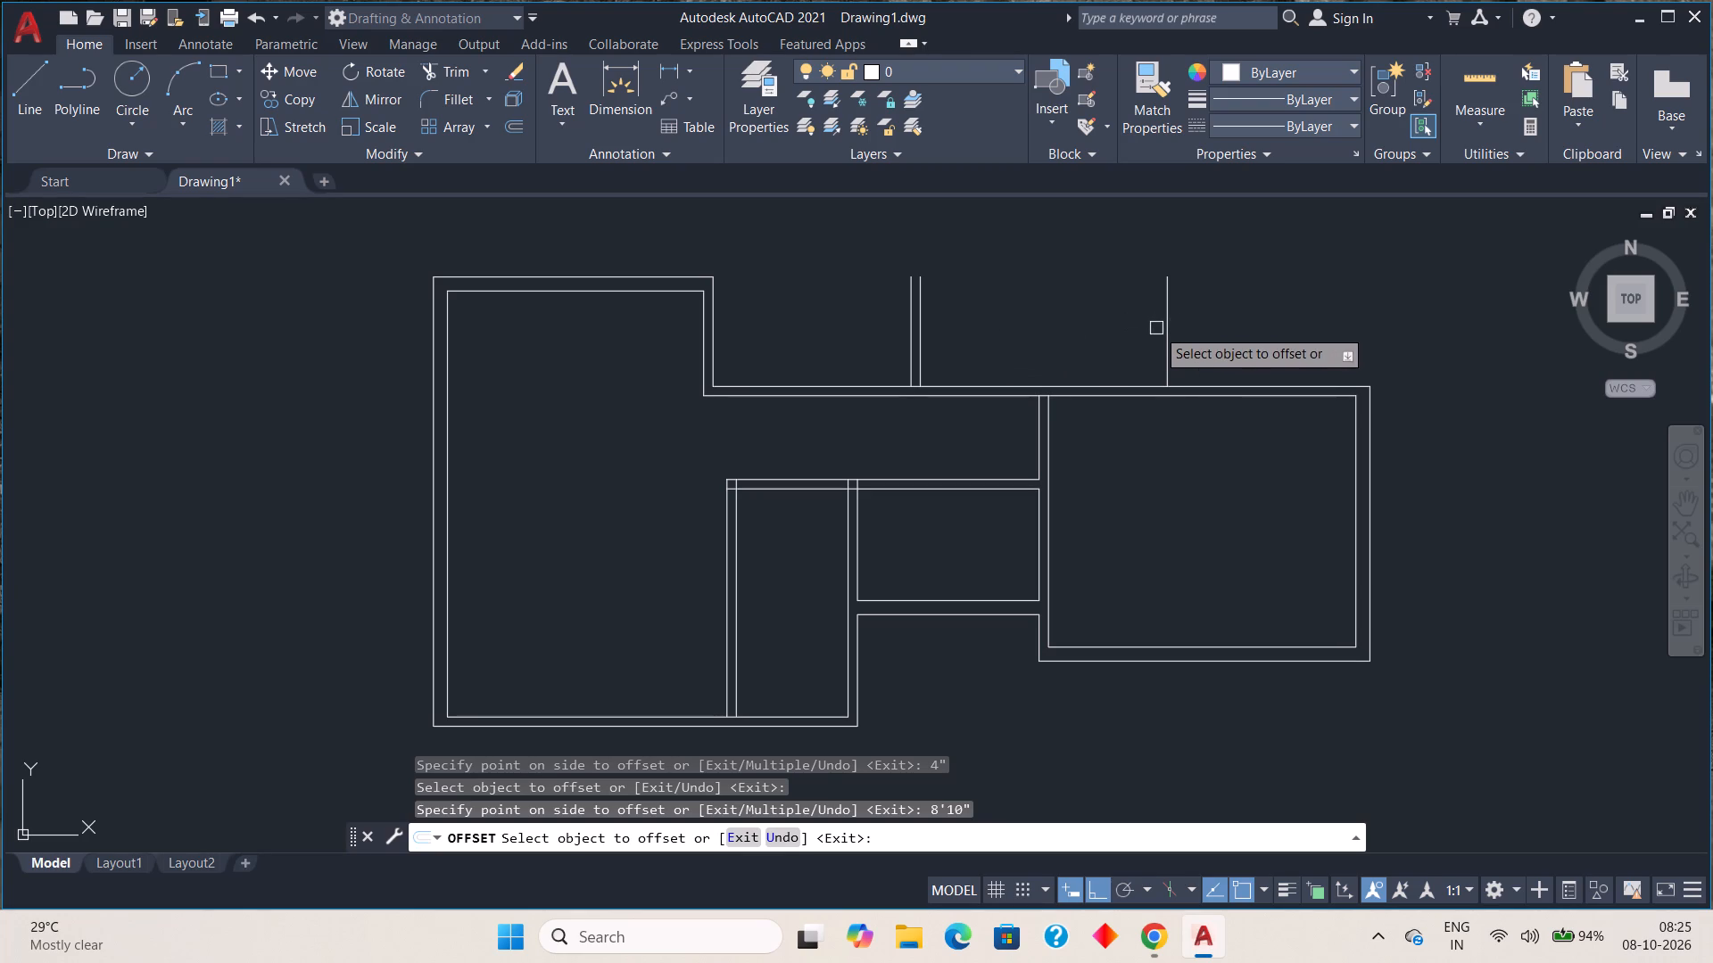
Offset the rightmost vertical line above the large right room 6" to the right to form a wall, and end offsetting.
left_click(1166, 333)
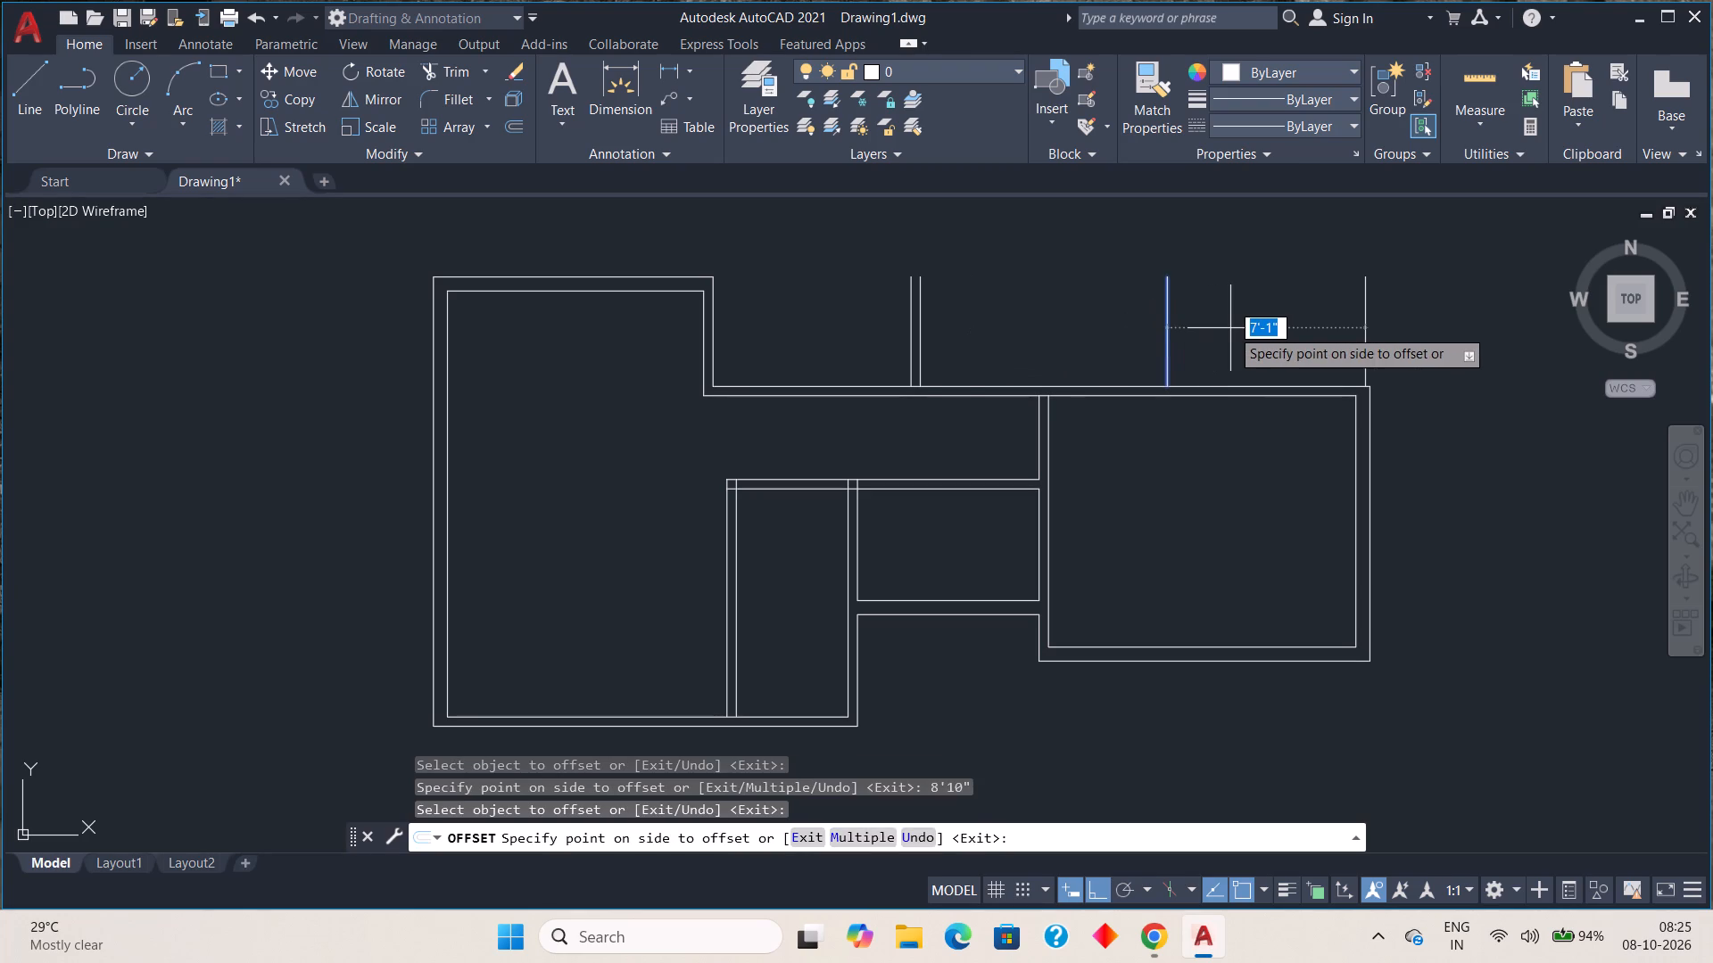
key("6")
key("shift+quotedbl")
key("Return")
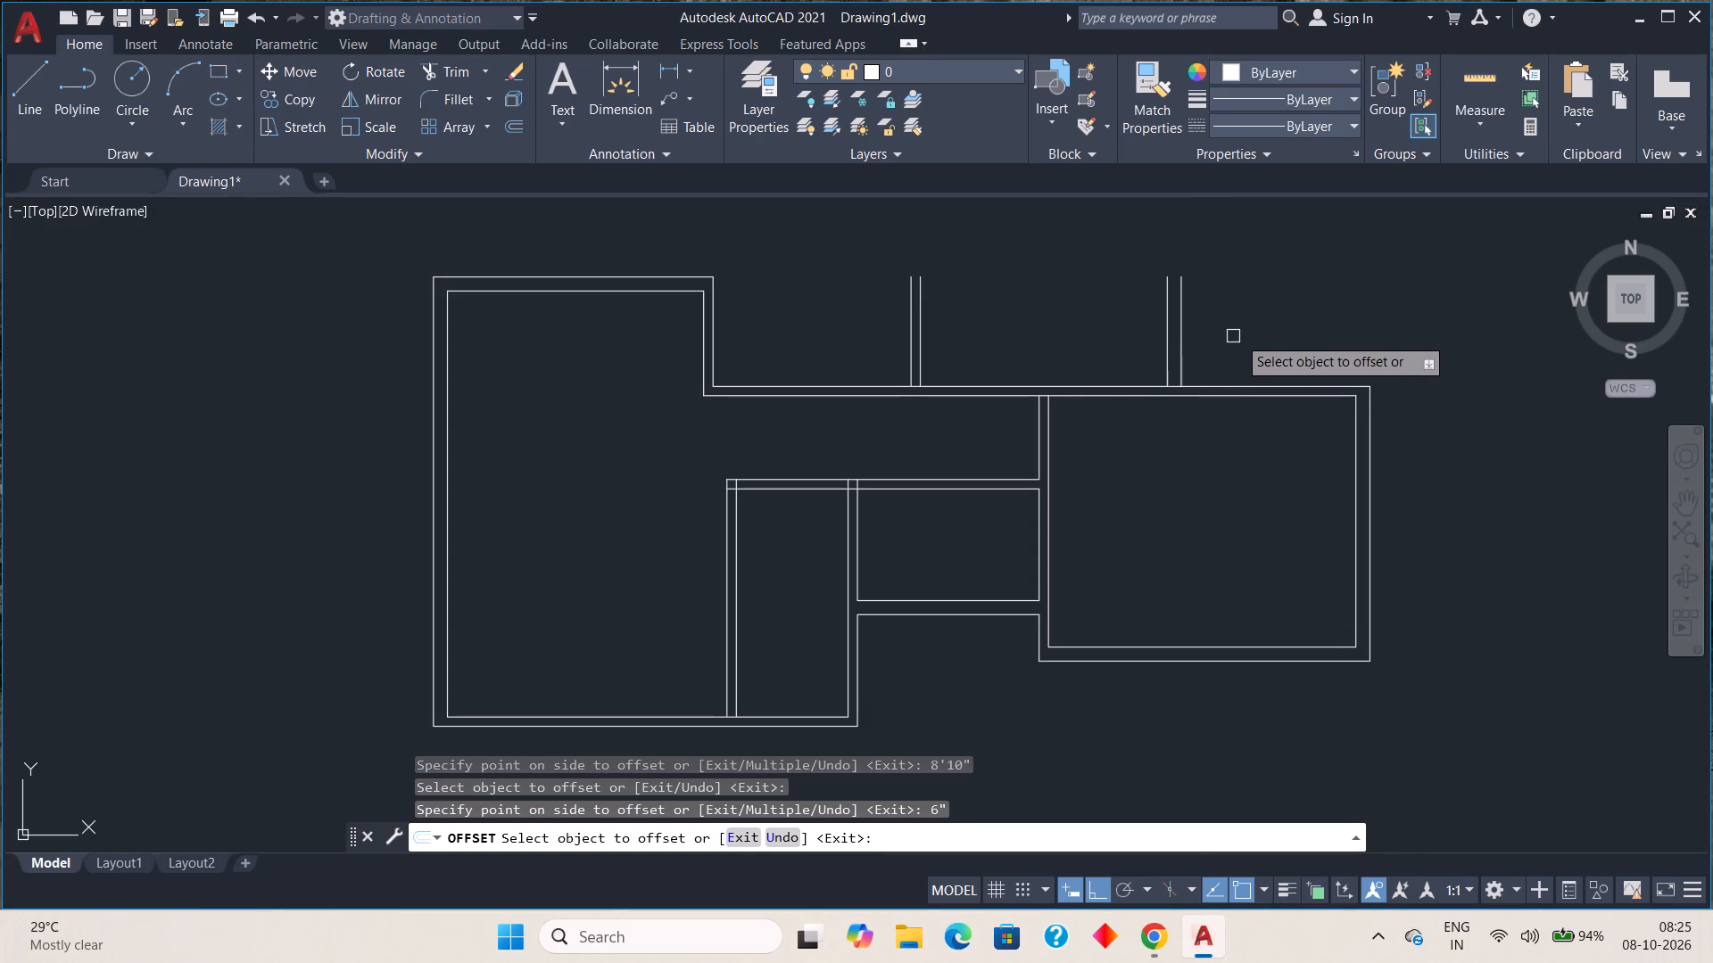
scroll(1406, 416, "down", 1)
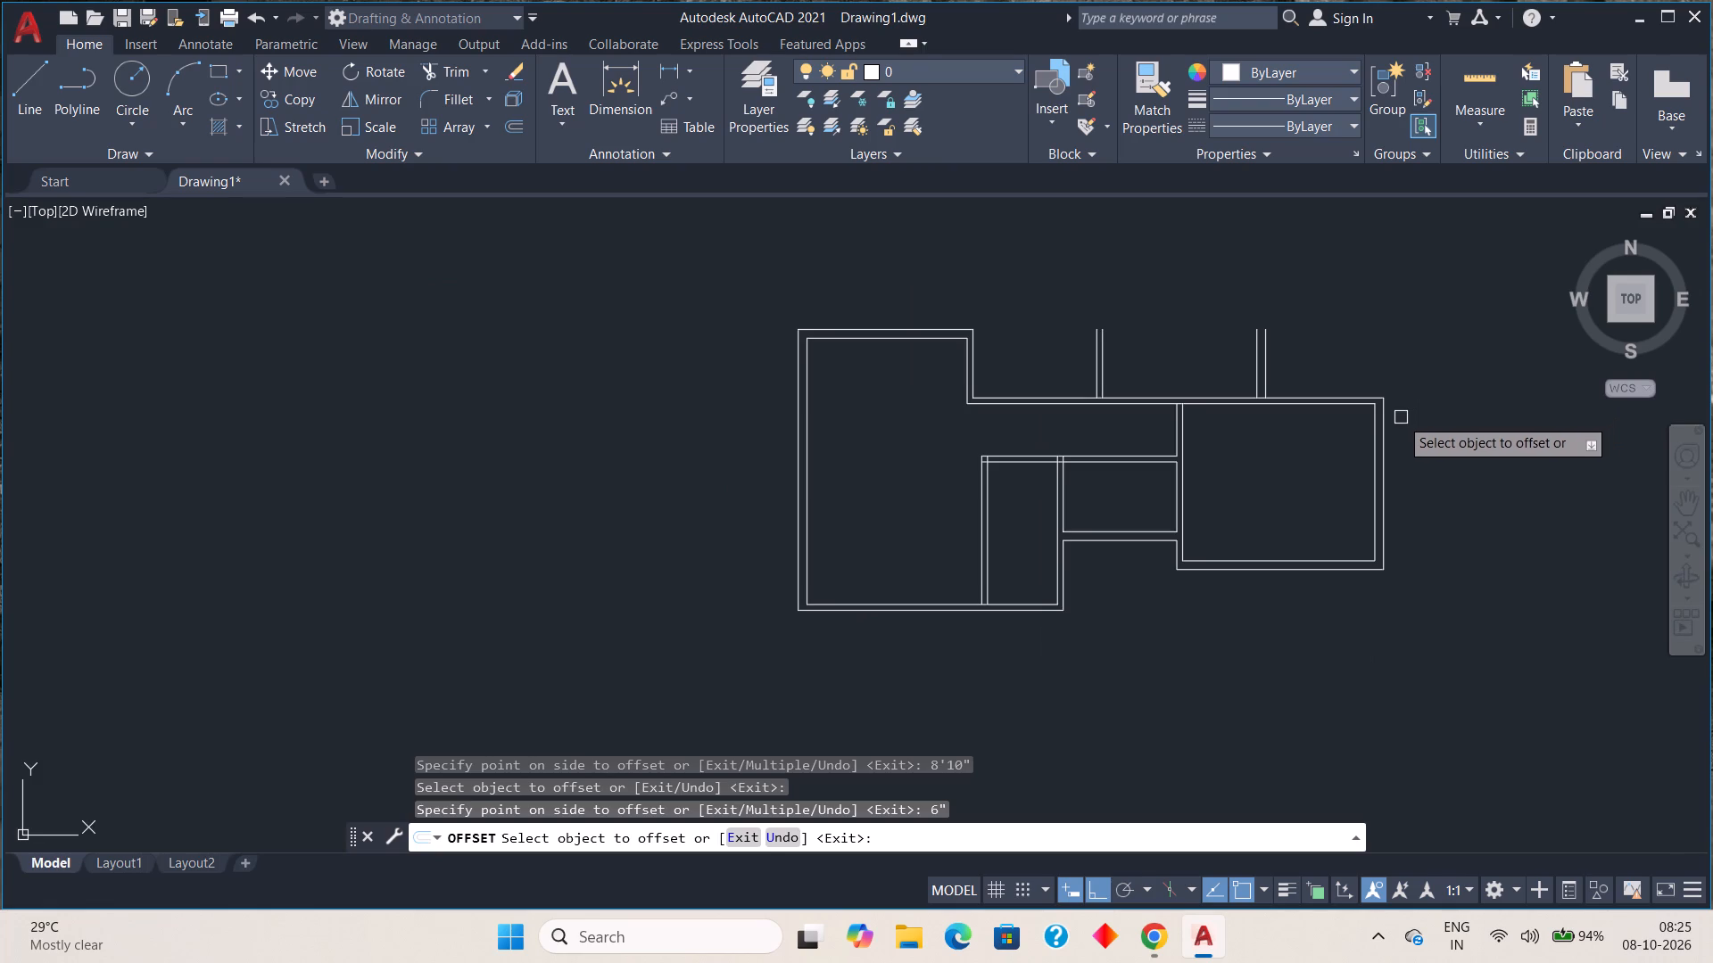
middle_click_drag(1400, 417, 1269, 440)
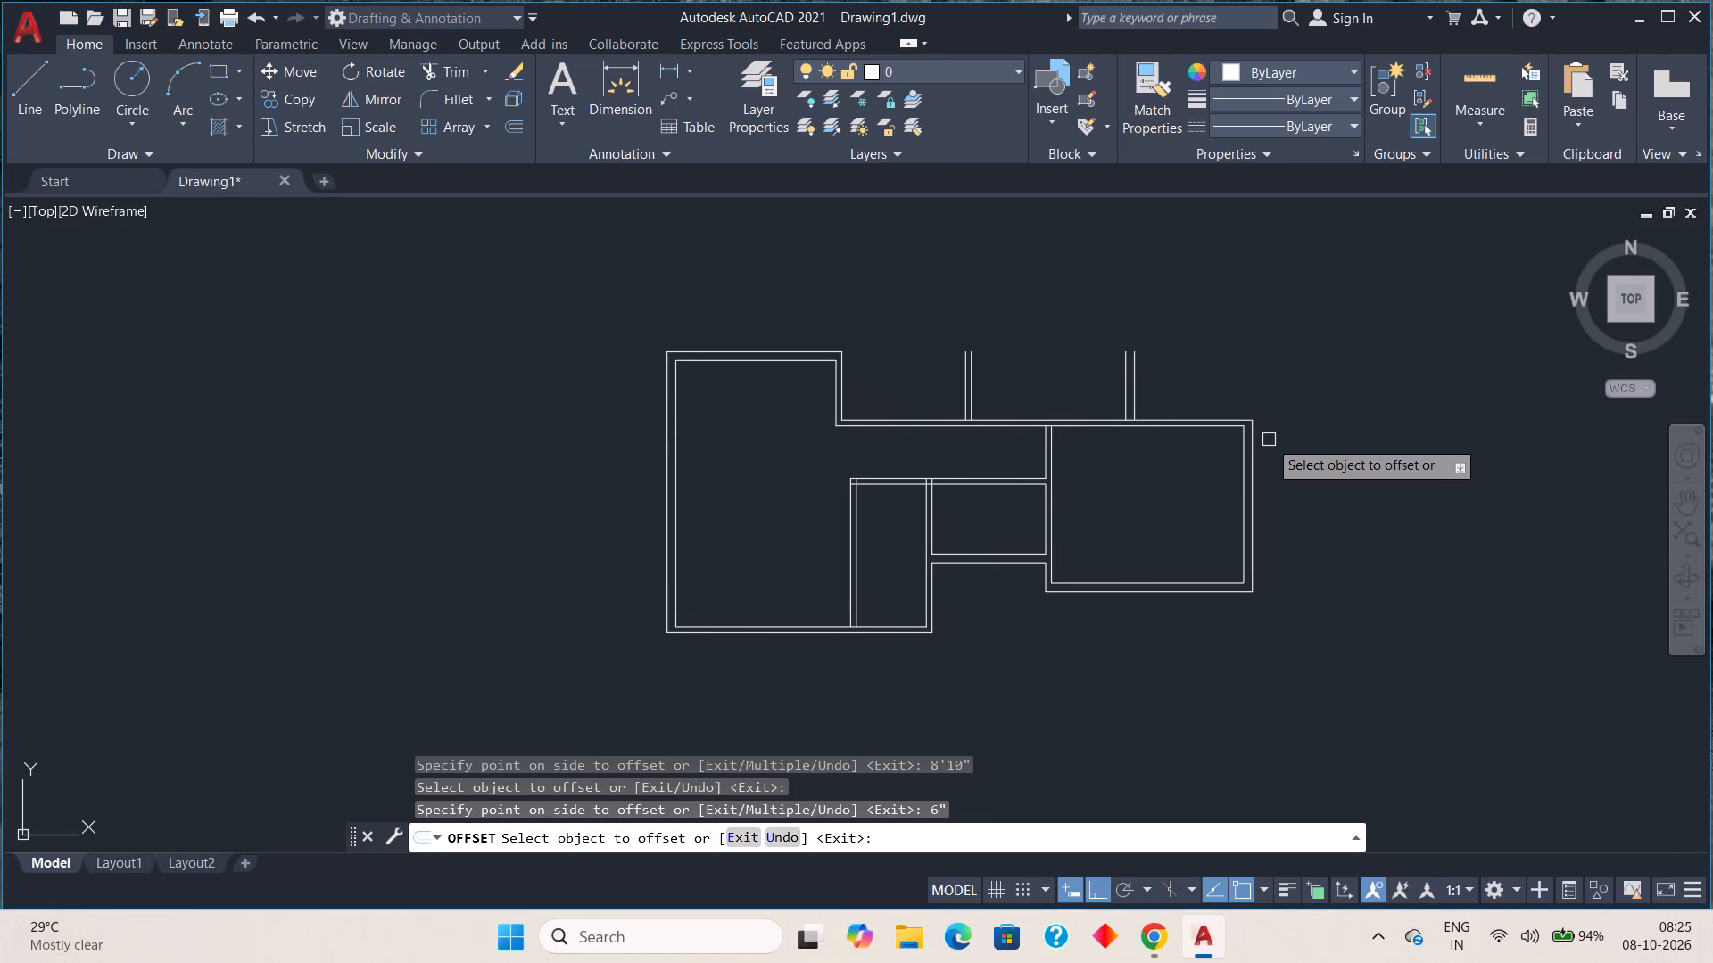
key("Escape")
key("Escape")
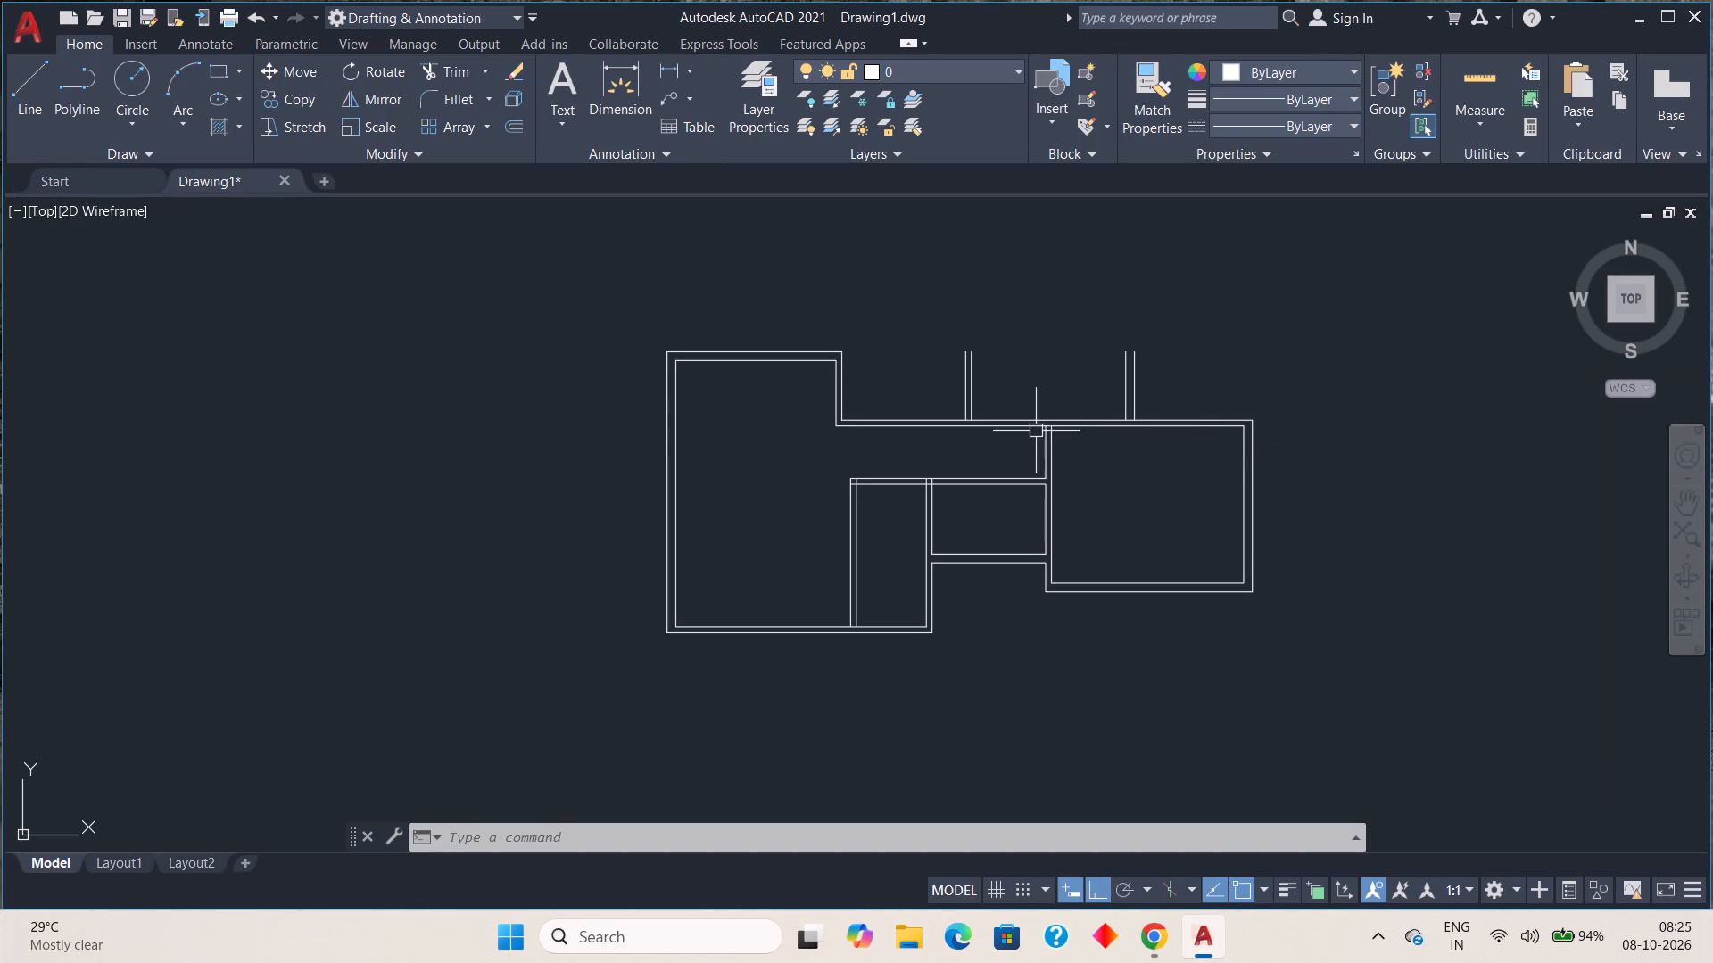
Offset the outer line of the horizontal wall above the adjoining rooms 8'1" upward.
key("o")
key("Return")
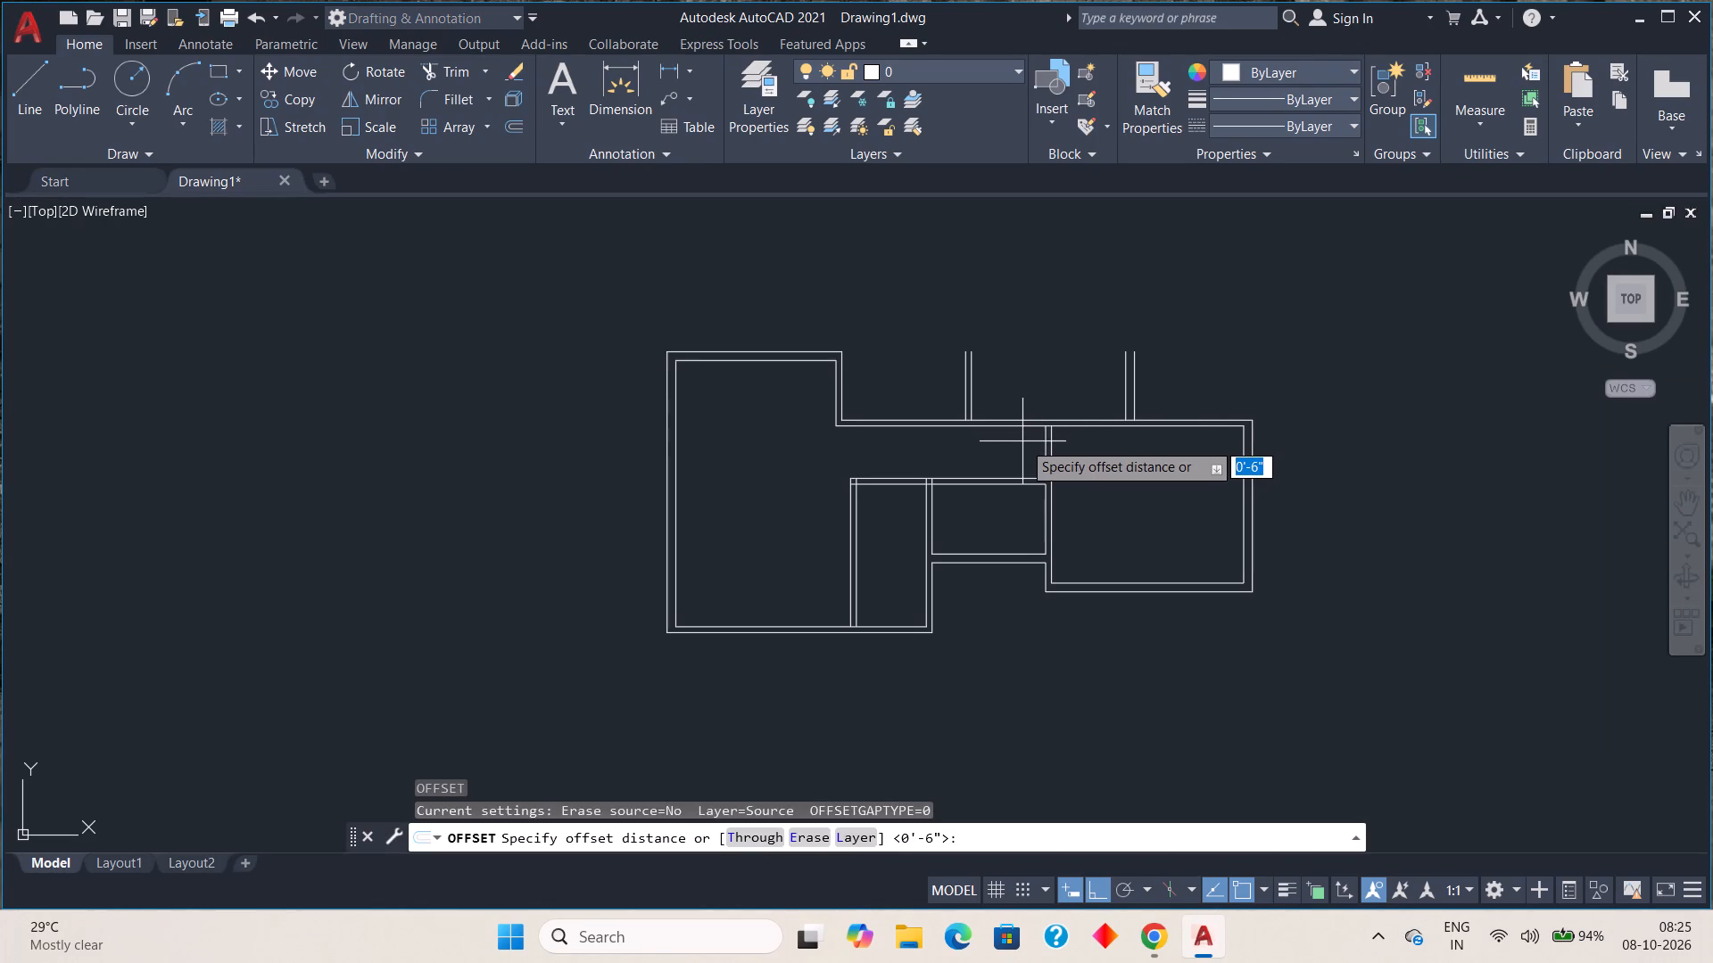
key("8")
key("apostrophe")
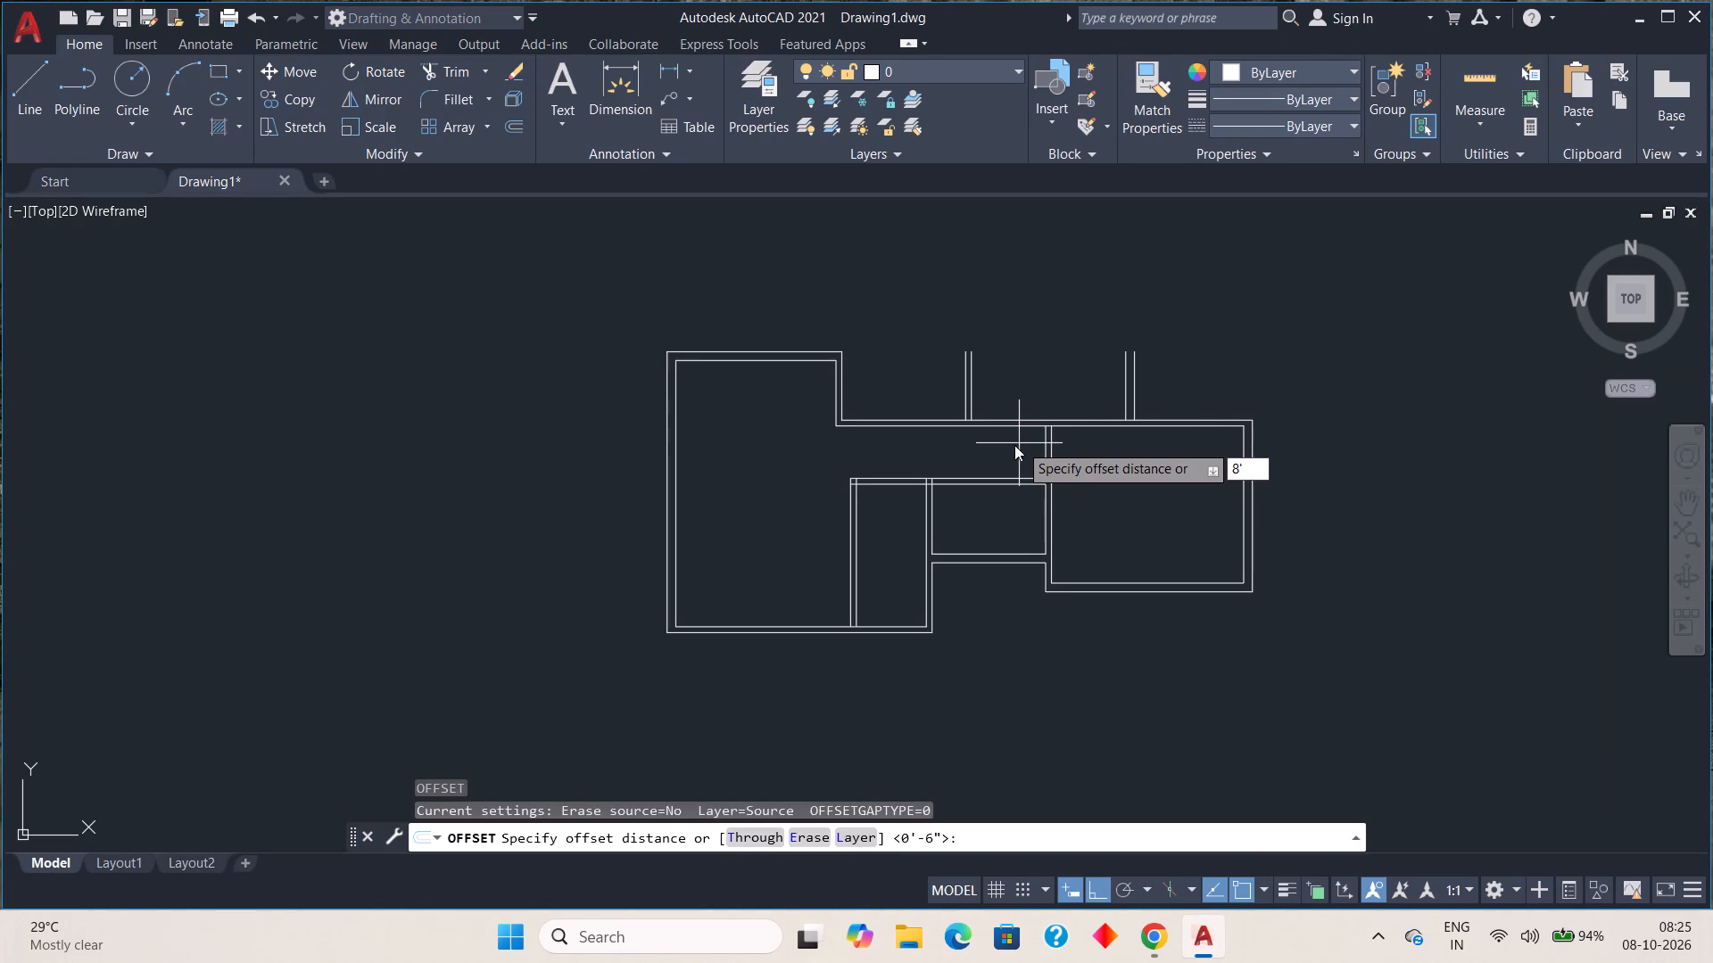
key("1")
key("shift+quotedbl")
key("Return")
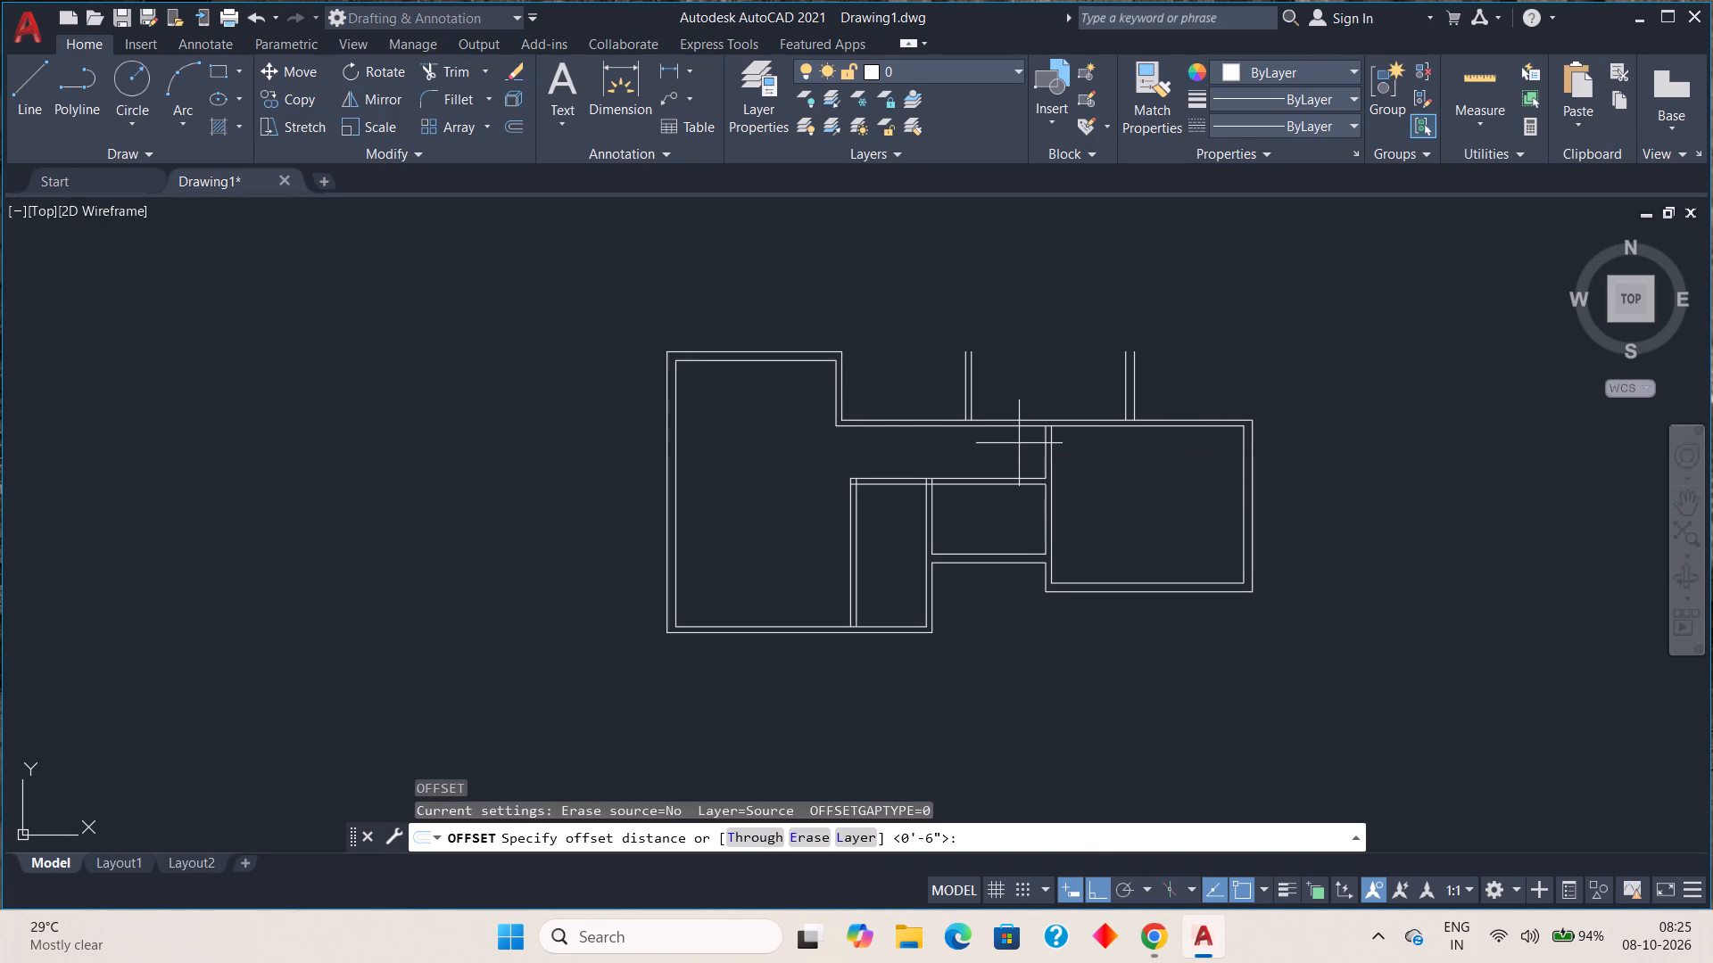
scroll(909, 416, "up", 3)
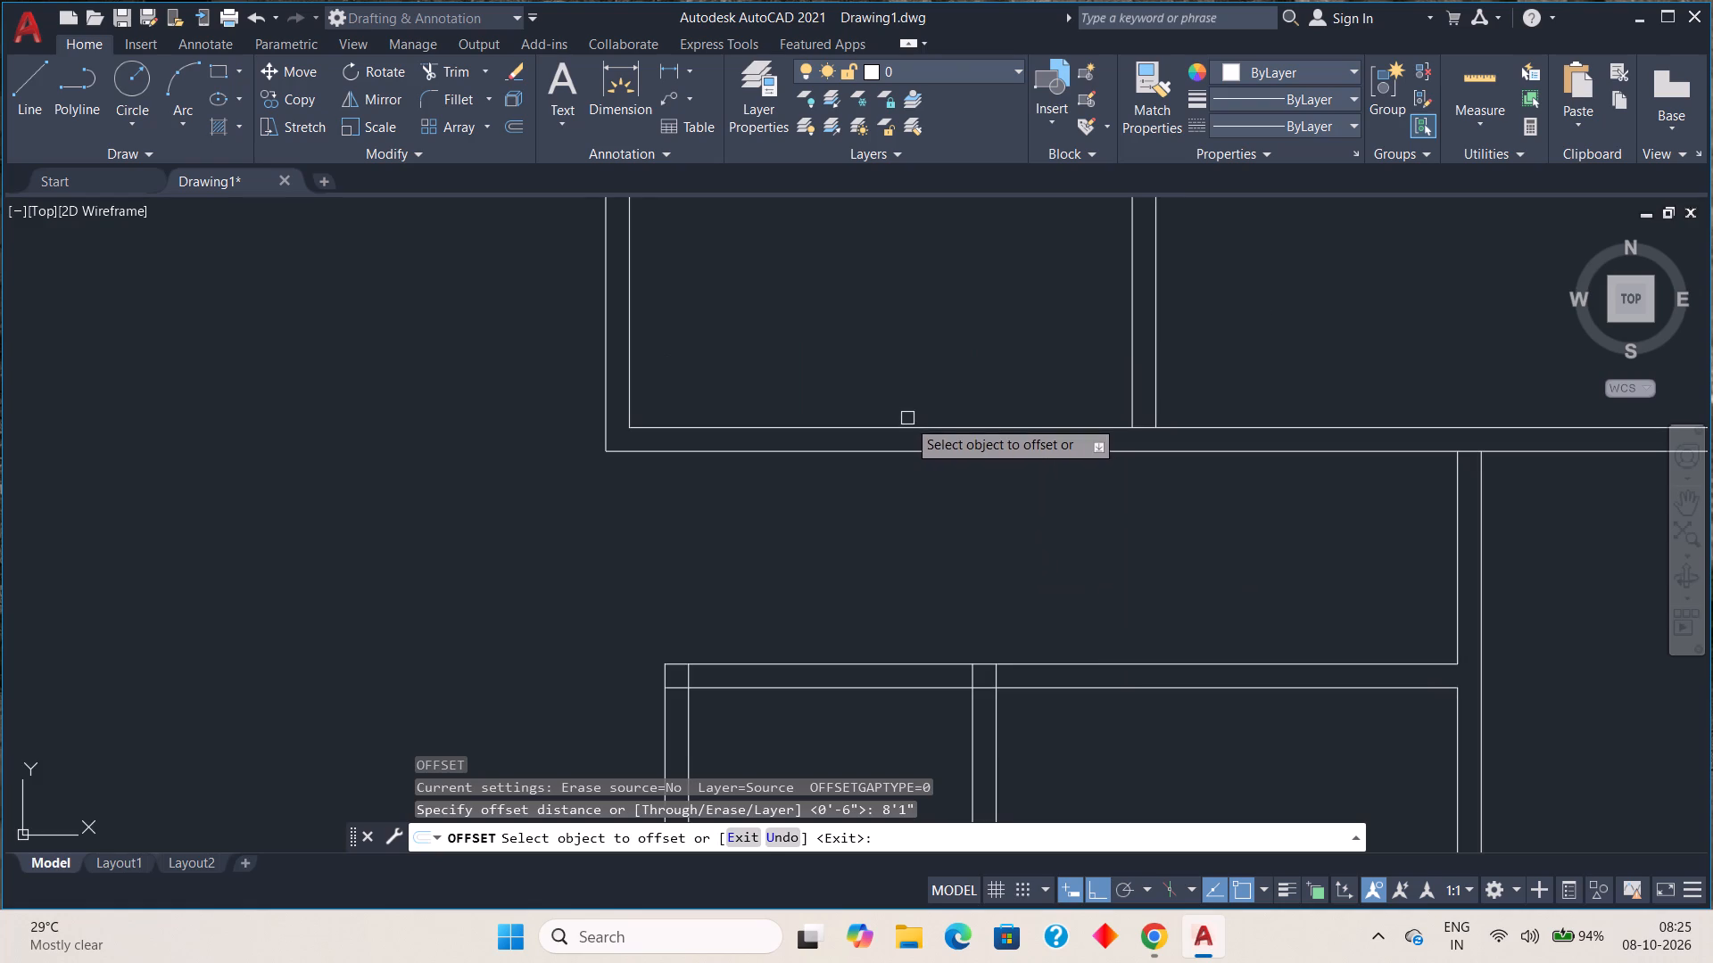
left_click(906, 426)
scroll(916, 371, "down", 2)
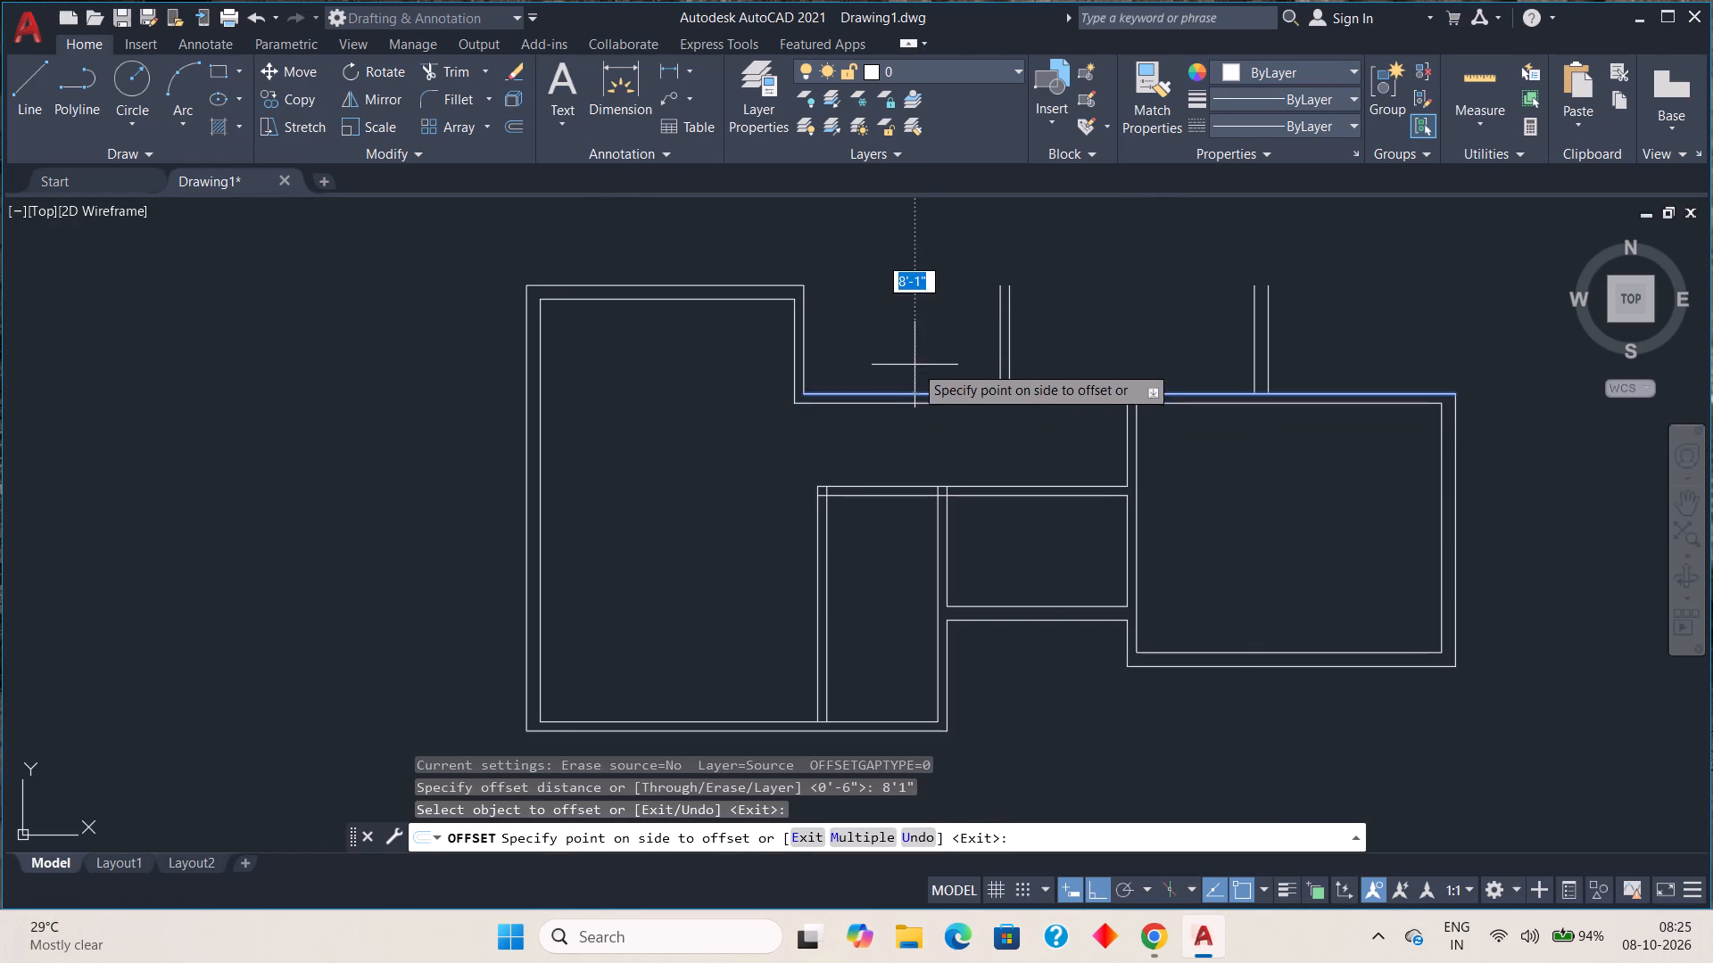
left_click(914, 355)
Offset the new top horizontal line 6" upward to form a double-line upper wall, and end offsetting.
scroll(920, 346, "down", 2)
middle_click_drag(921, 336, 919, 422)
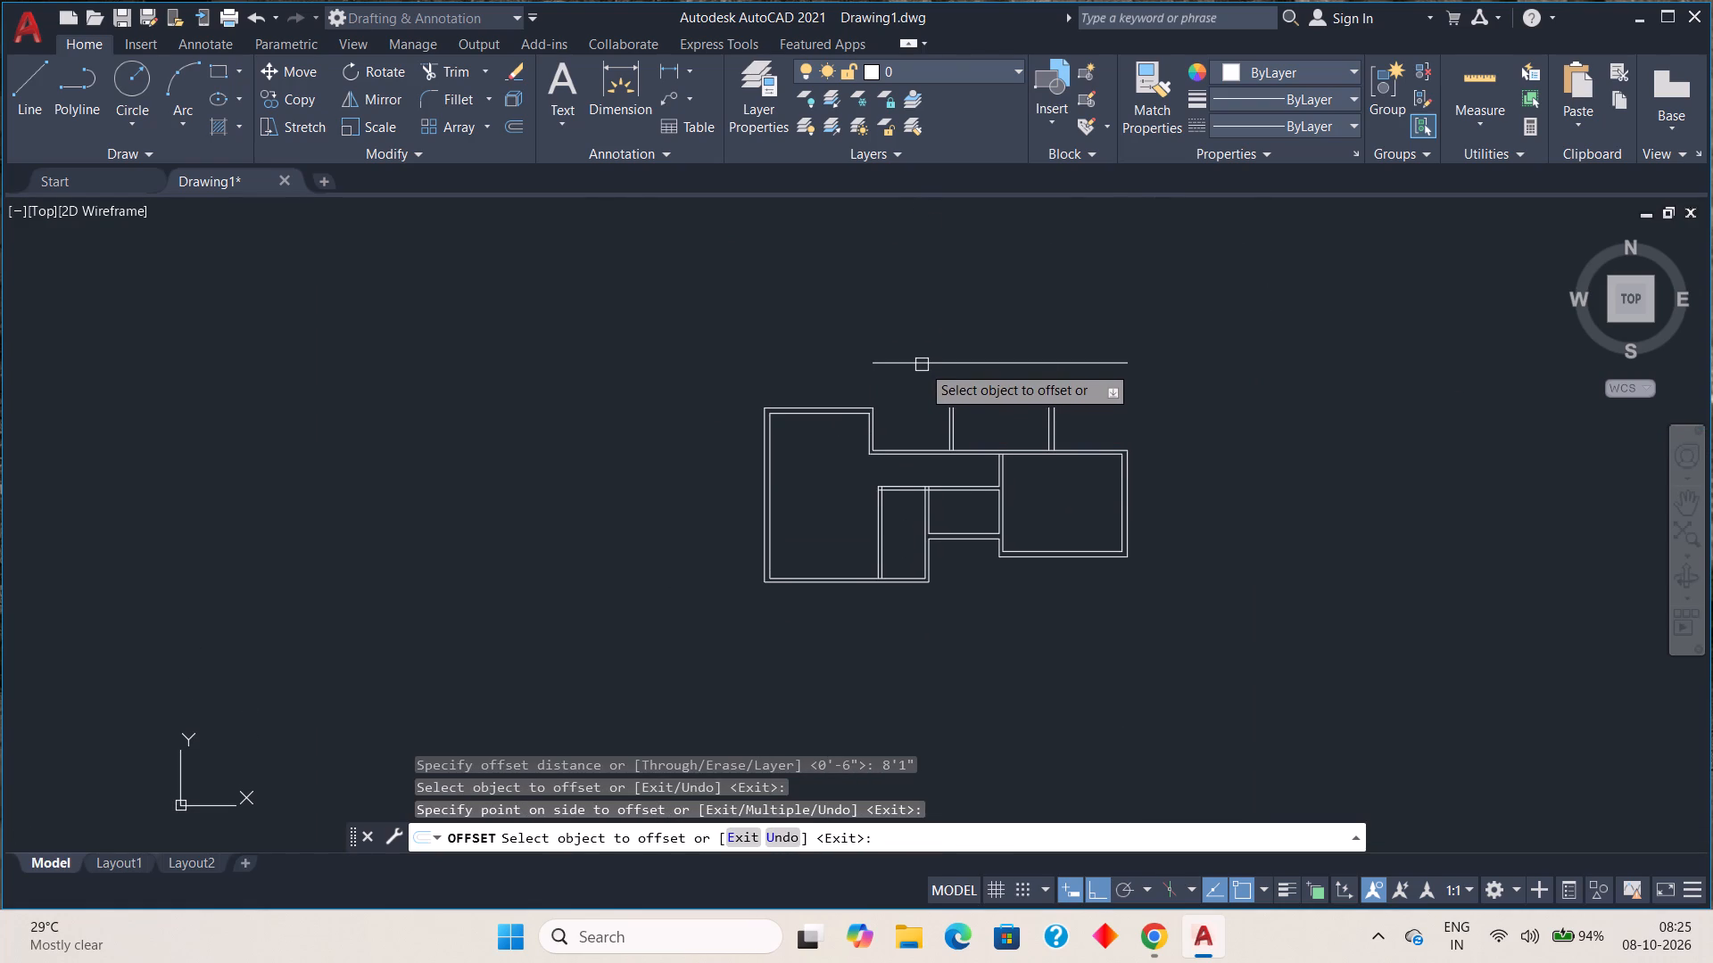
left_click(922, 365)
key("6")
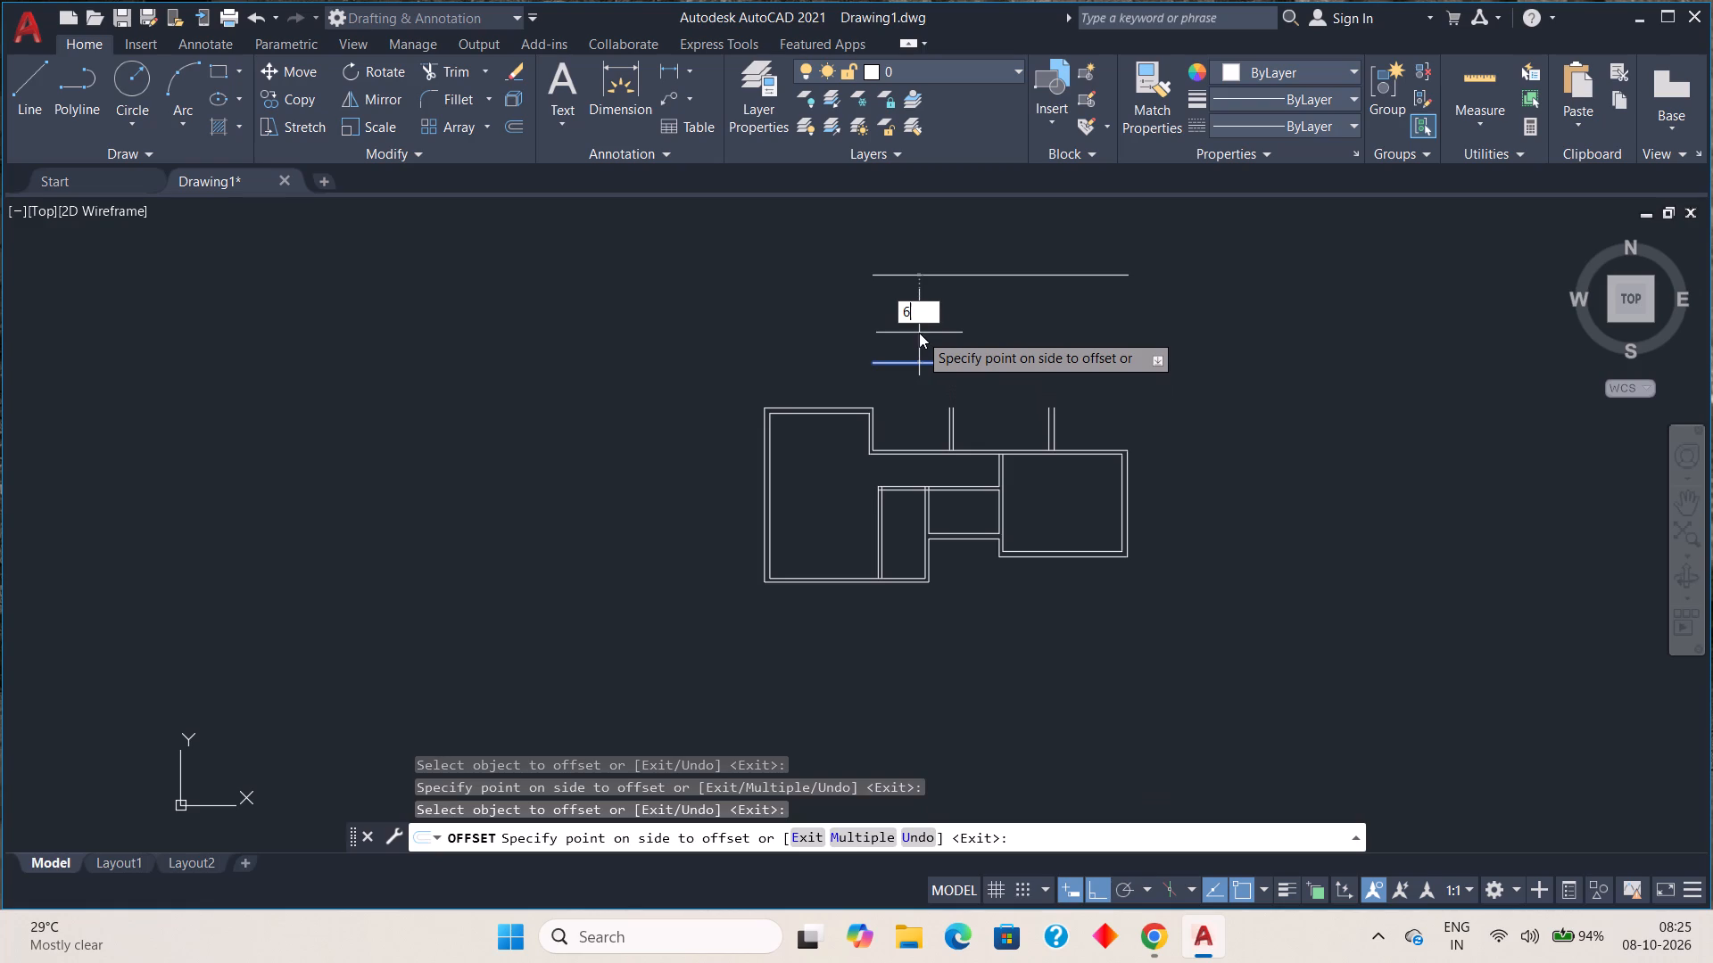
key("shift+quotedbl")
key("Return")
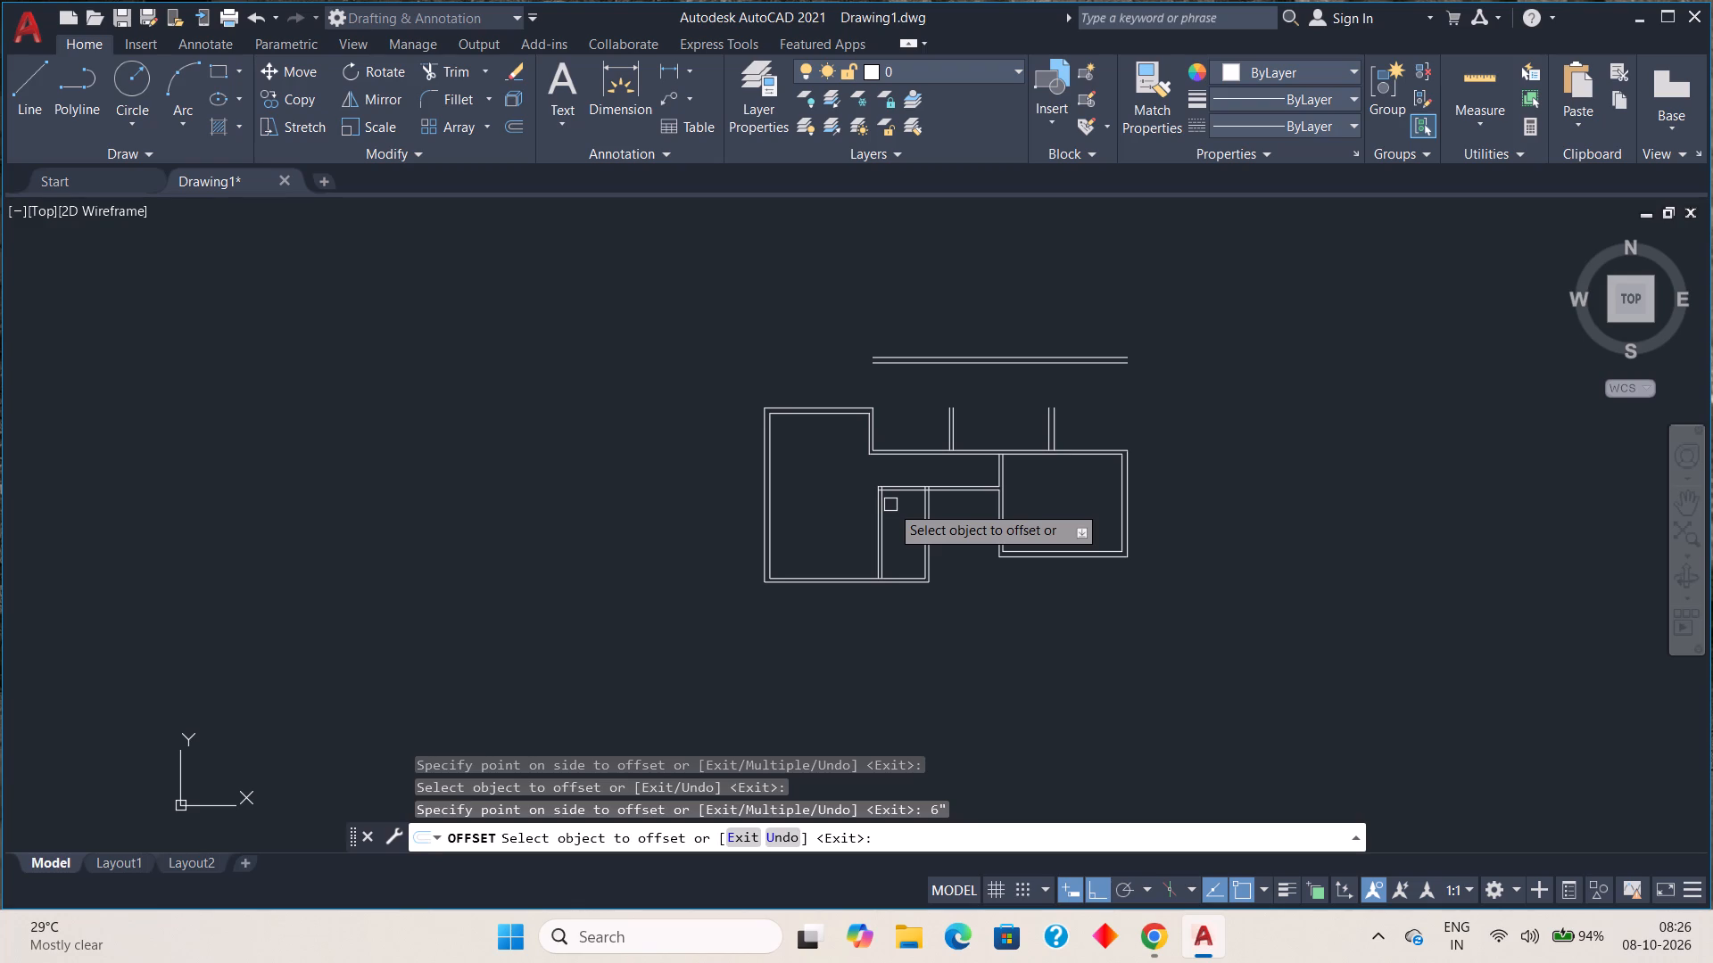
key("Escape")
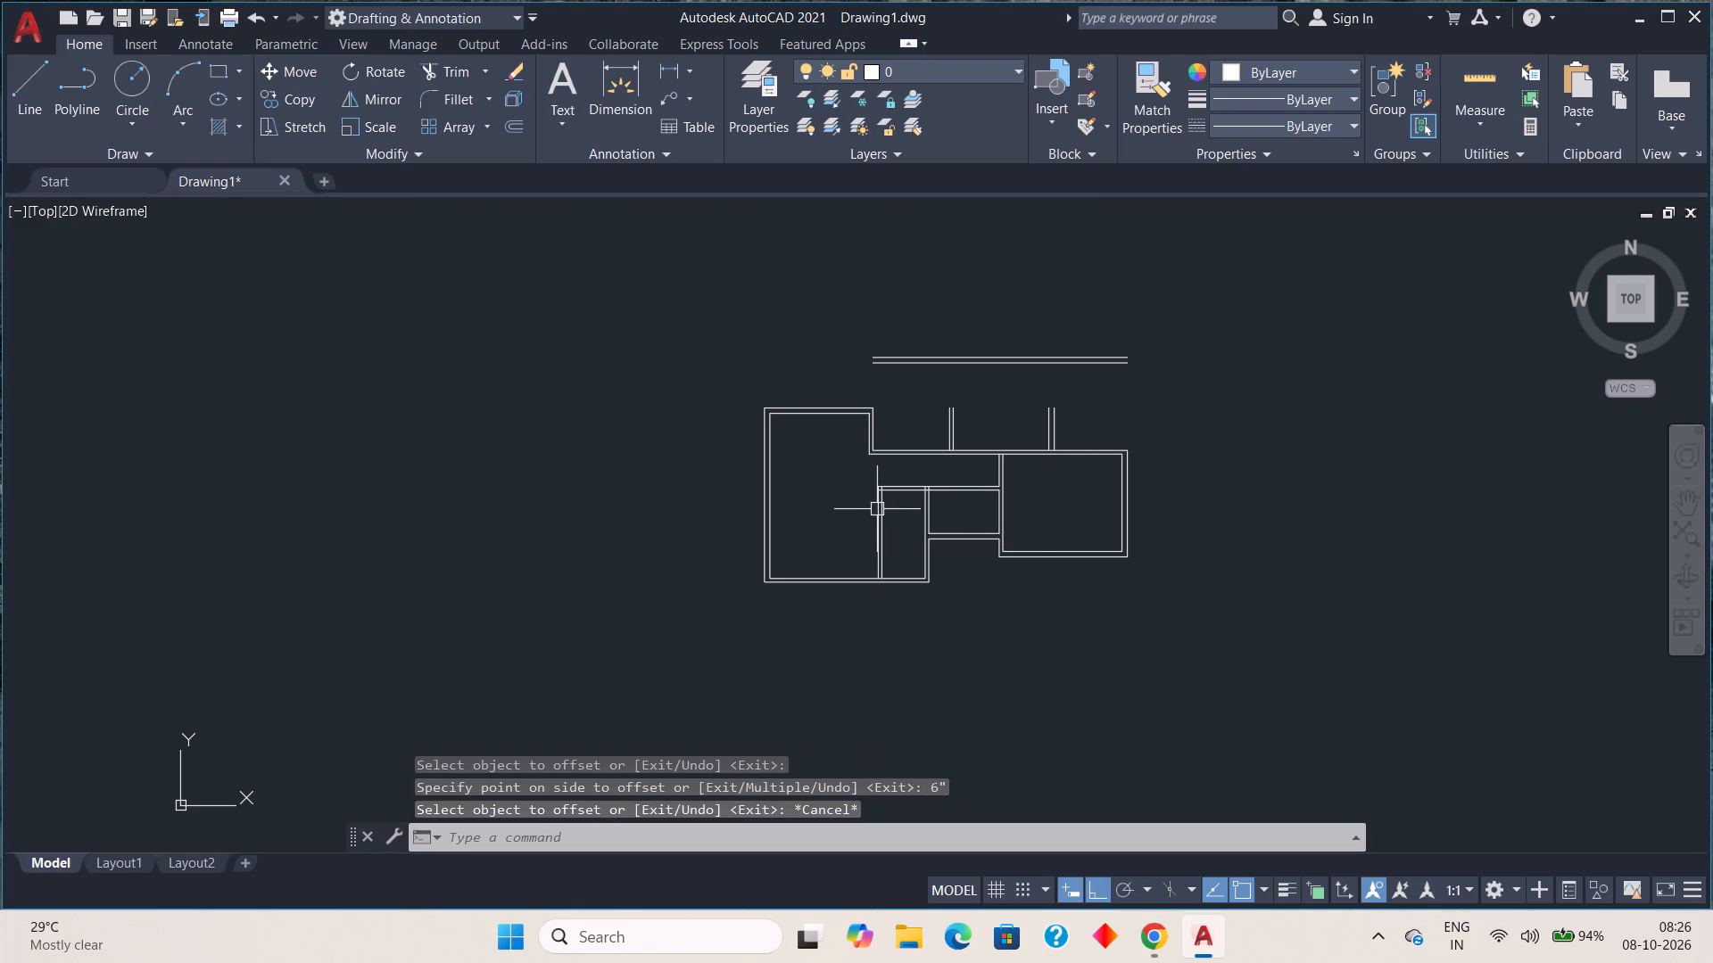
Fillet the raised left wall's two lines with the new upper wall's inner and outer lines, using radius 0 and the Multiple option.
key("f")
key("space")
key("r")
key("space")
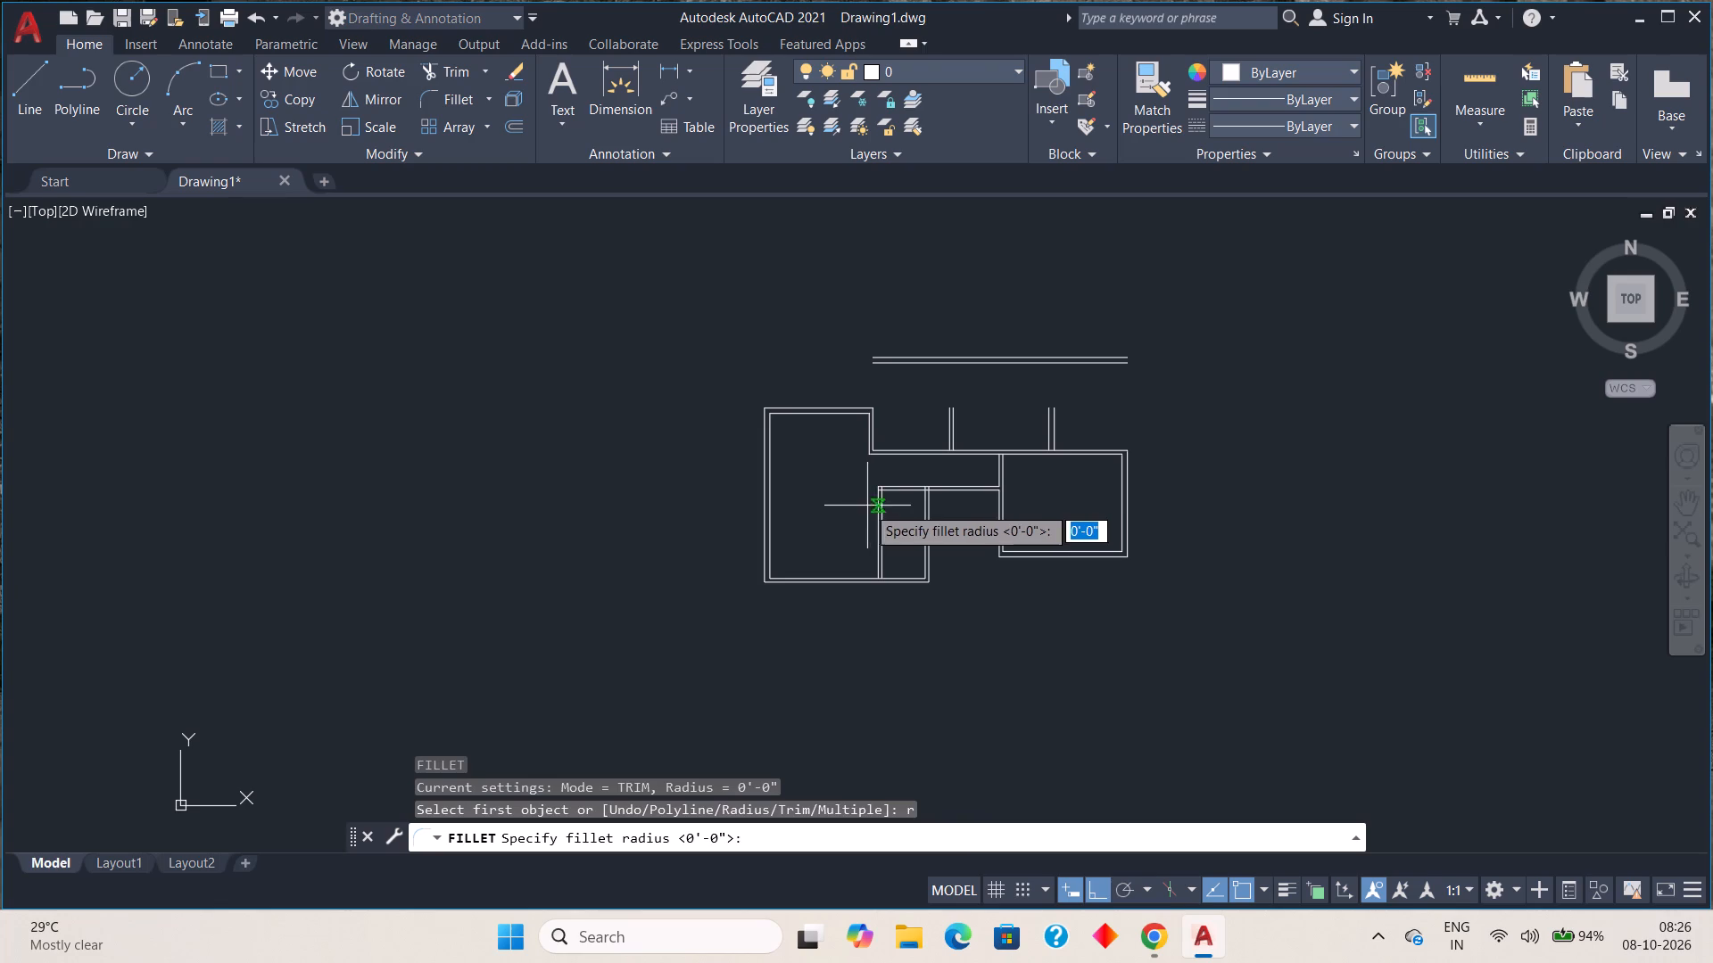
key("space")
type("m")
key("space")
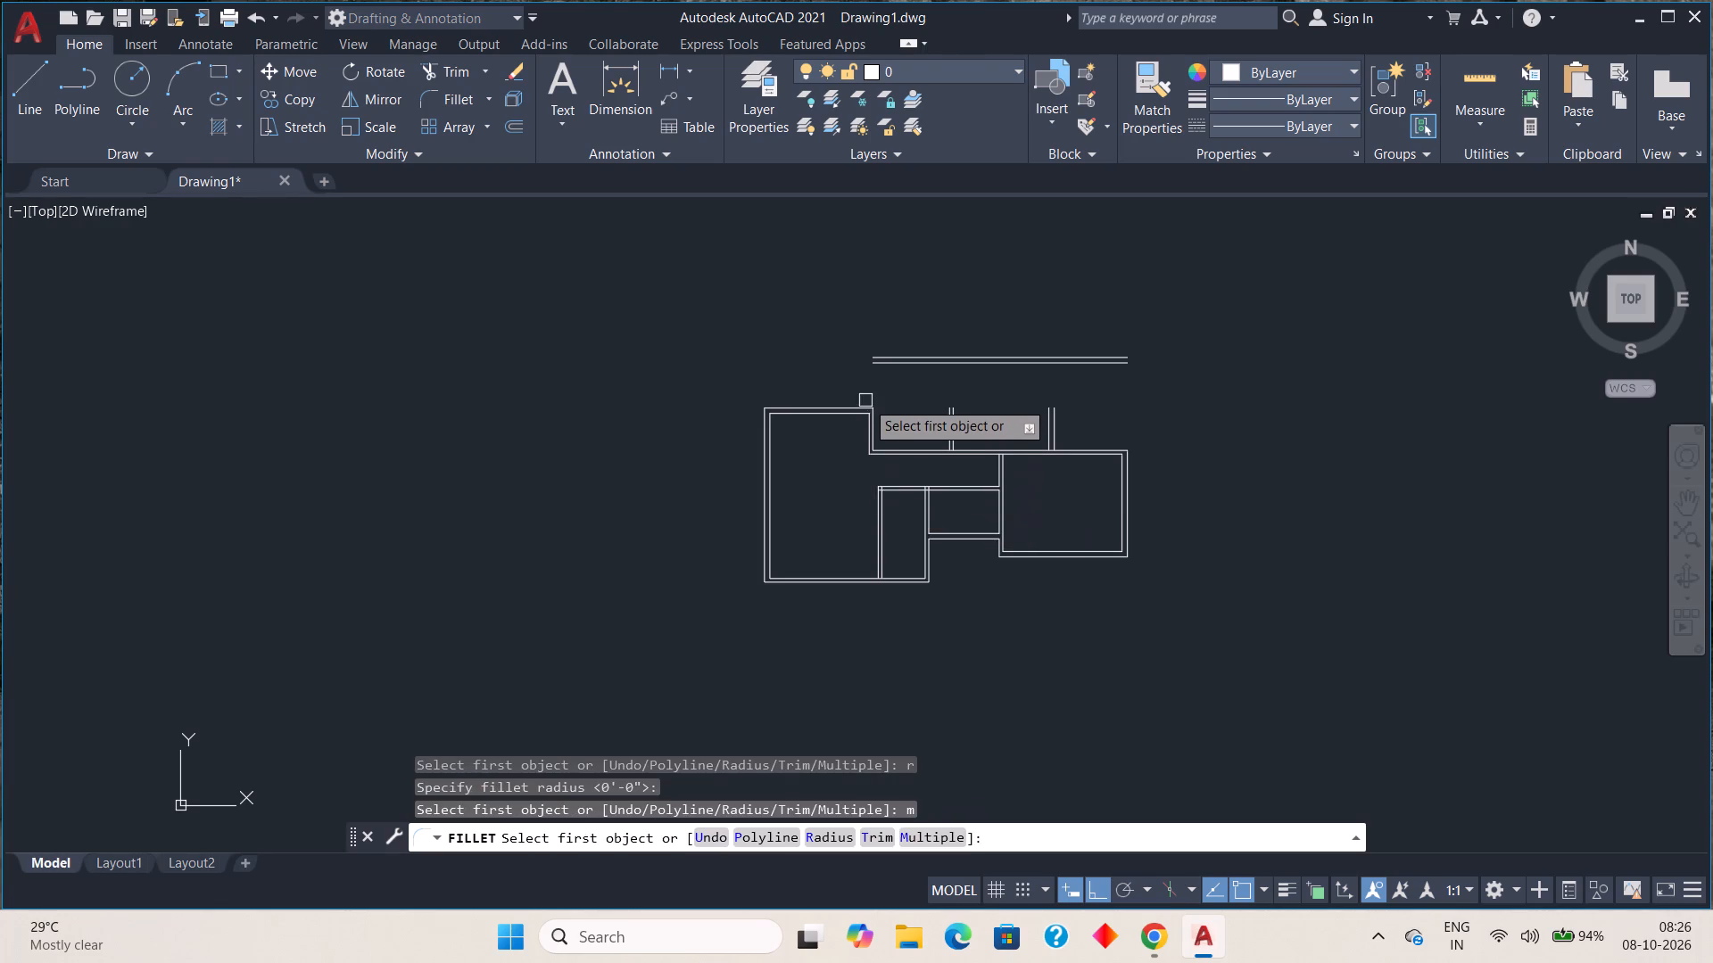
scroll(862, 393, "up", 4)
scroll(862, 396, "down", 3)
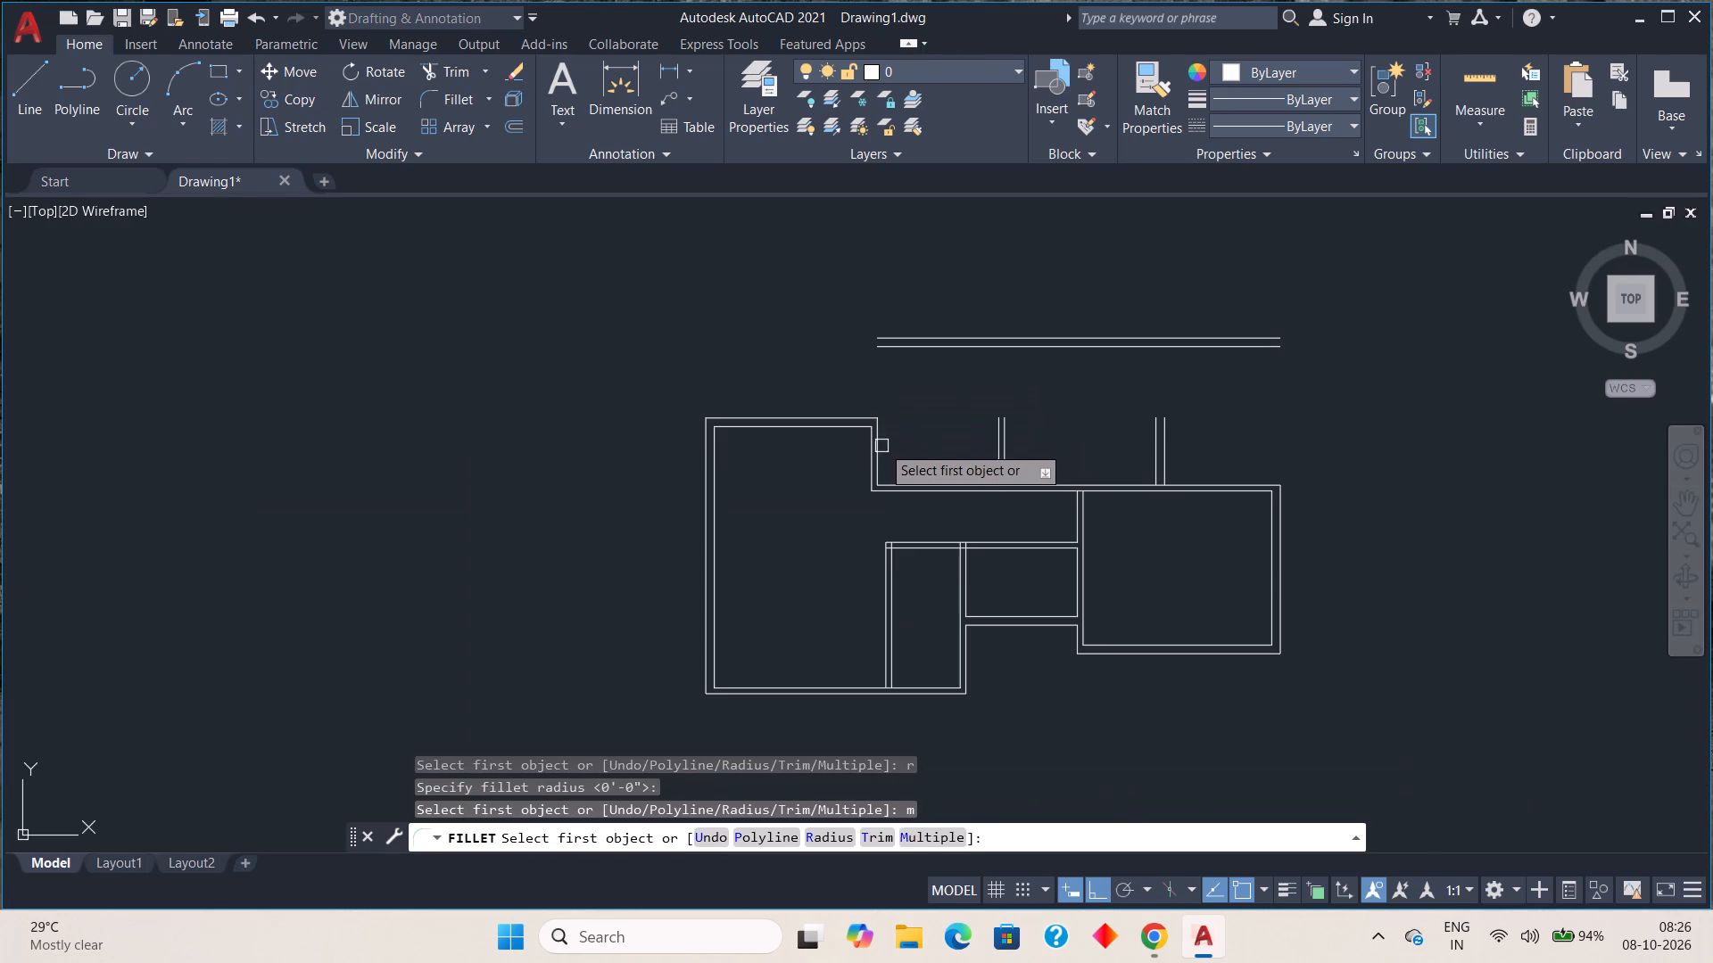
left_click(879, 440)
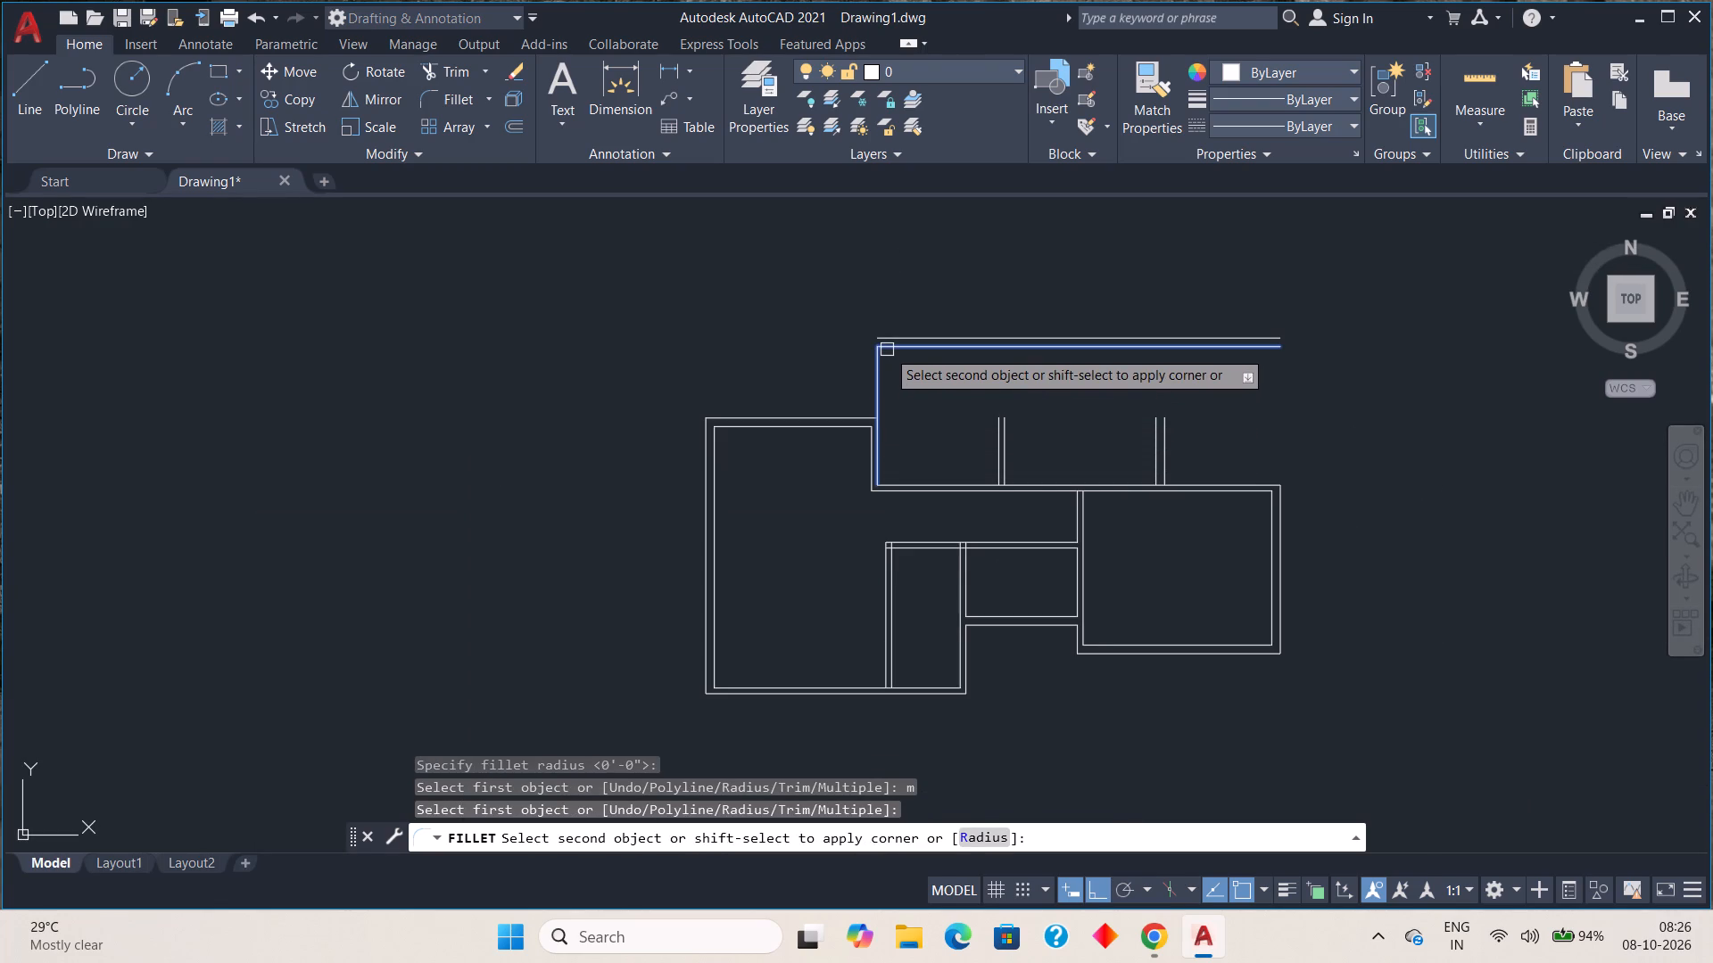
left_click(887, 350)
scroll(862, 448, "up", 1)
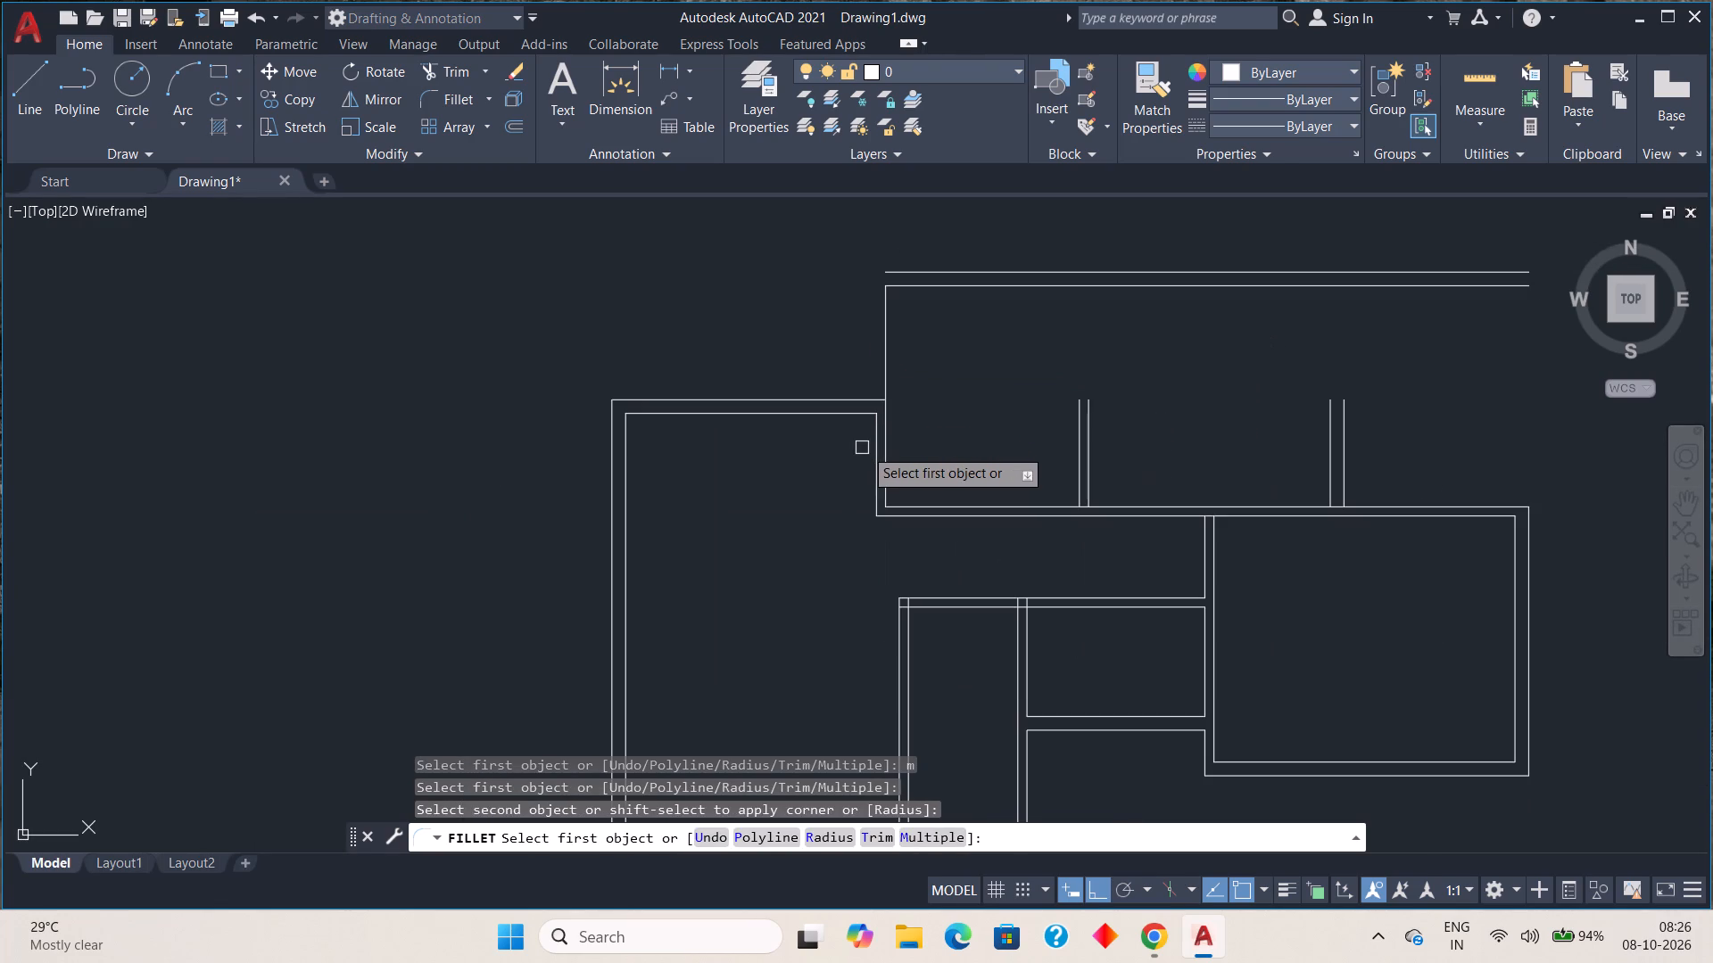
left_click(873, 441)
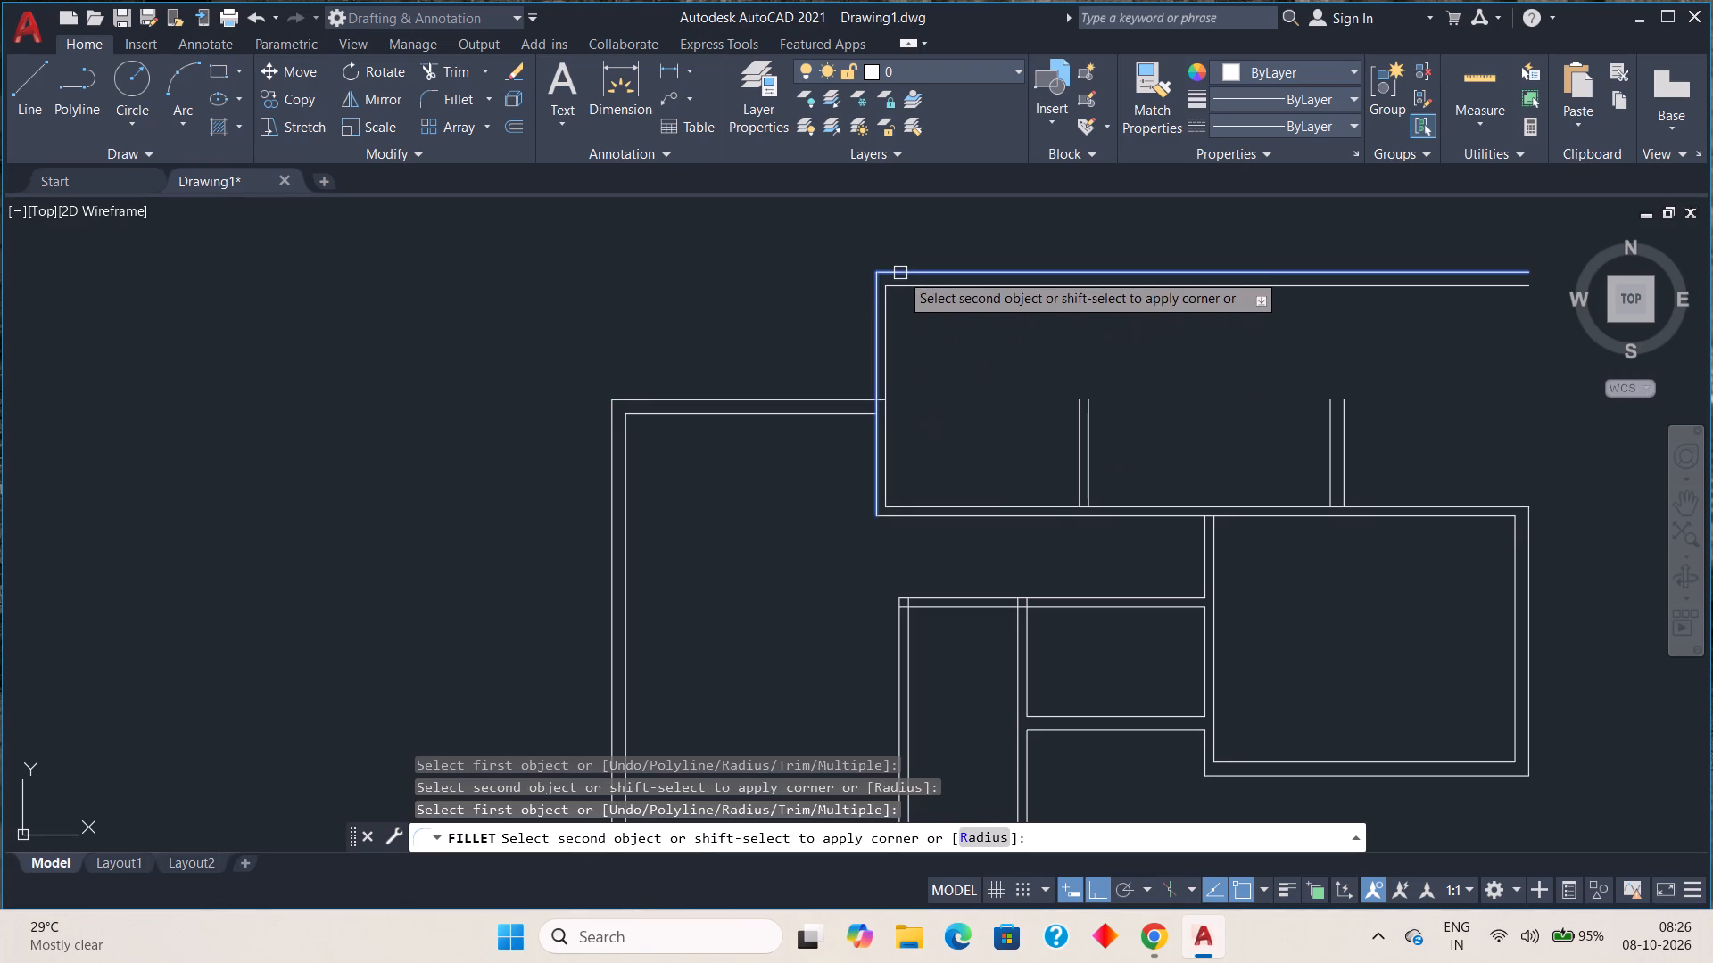
left_click(899, 273)
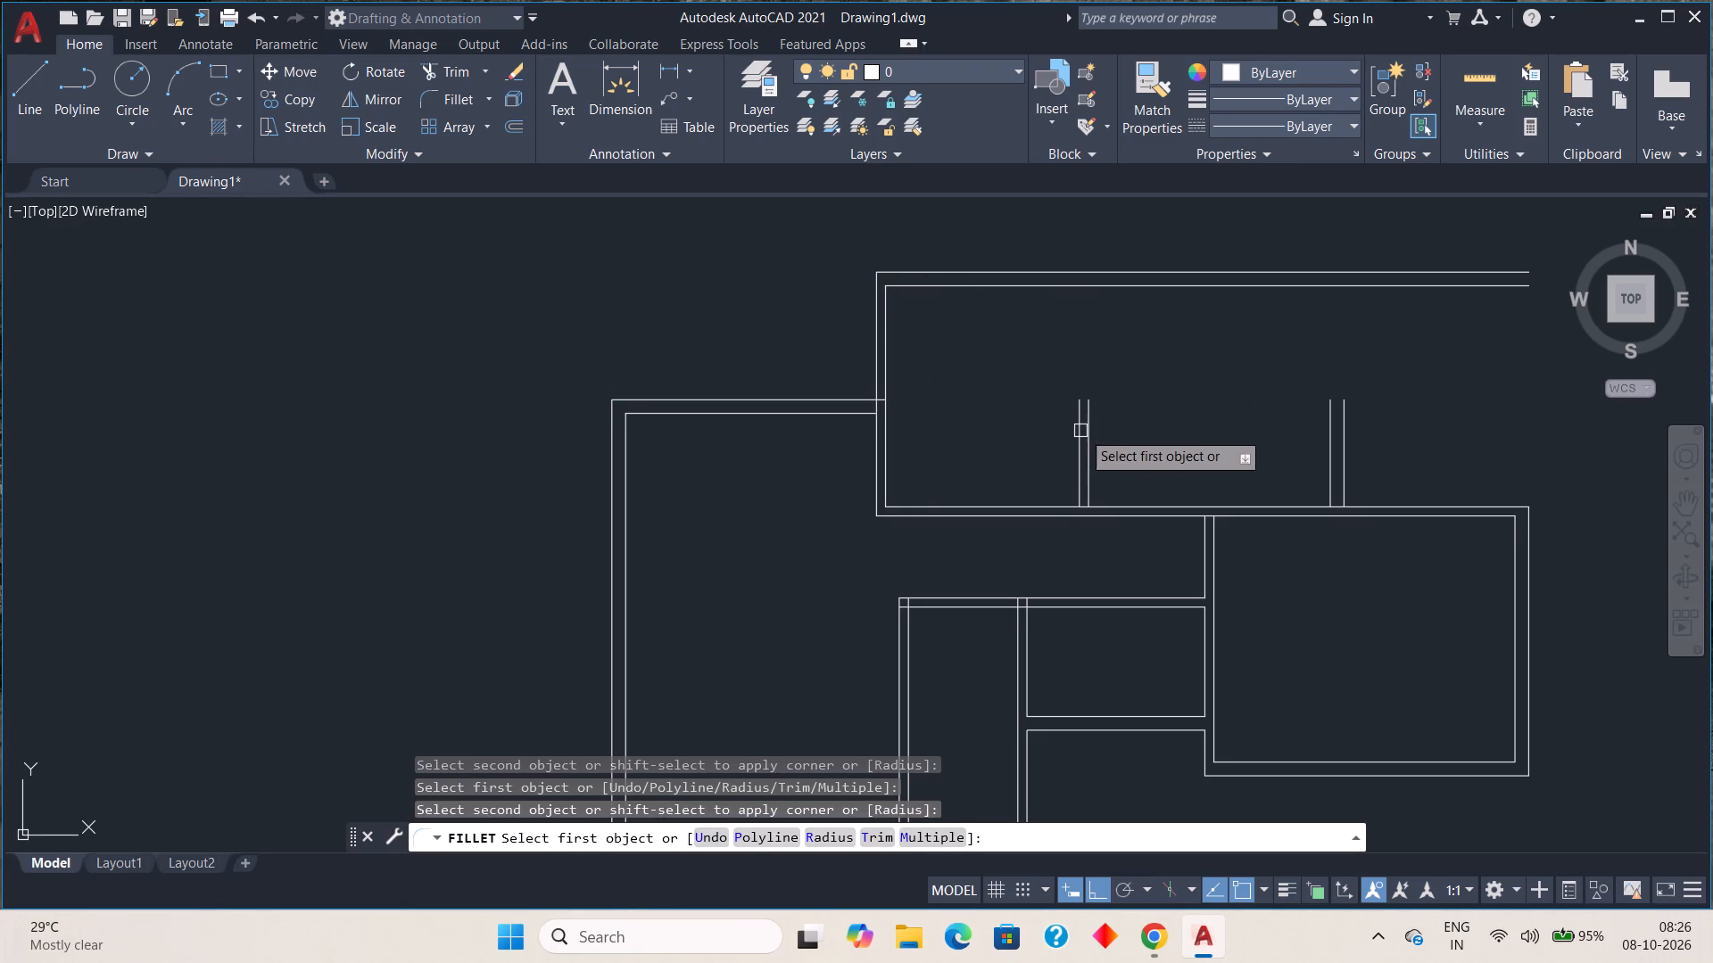
Fillet the left line of the 4" partition with the upper wall's inner line to close the first upper room.
left_click(1075, 430)
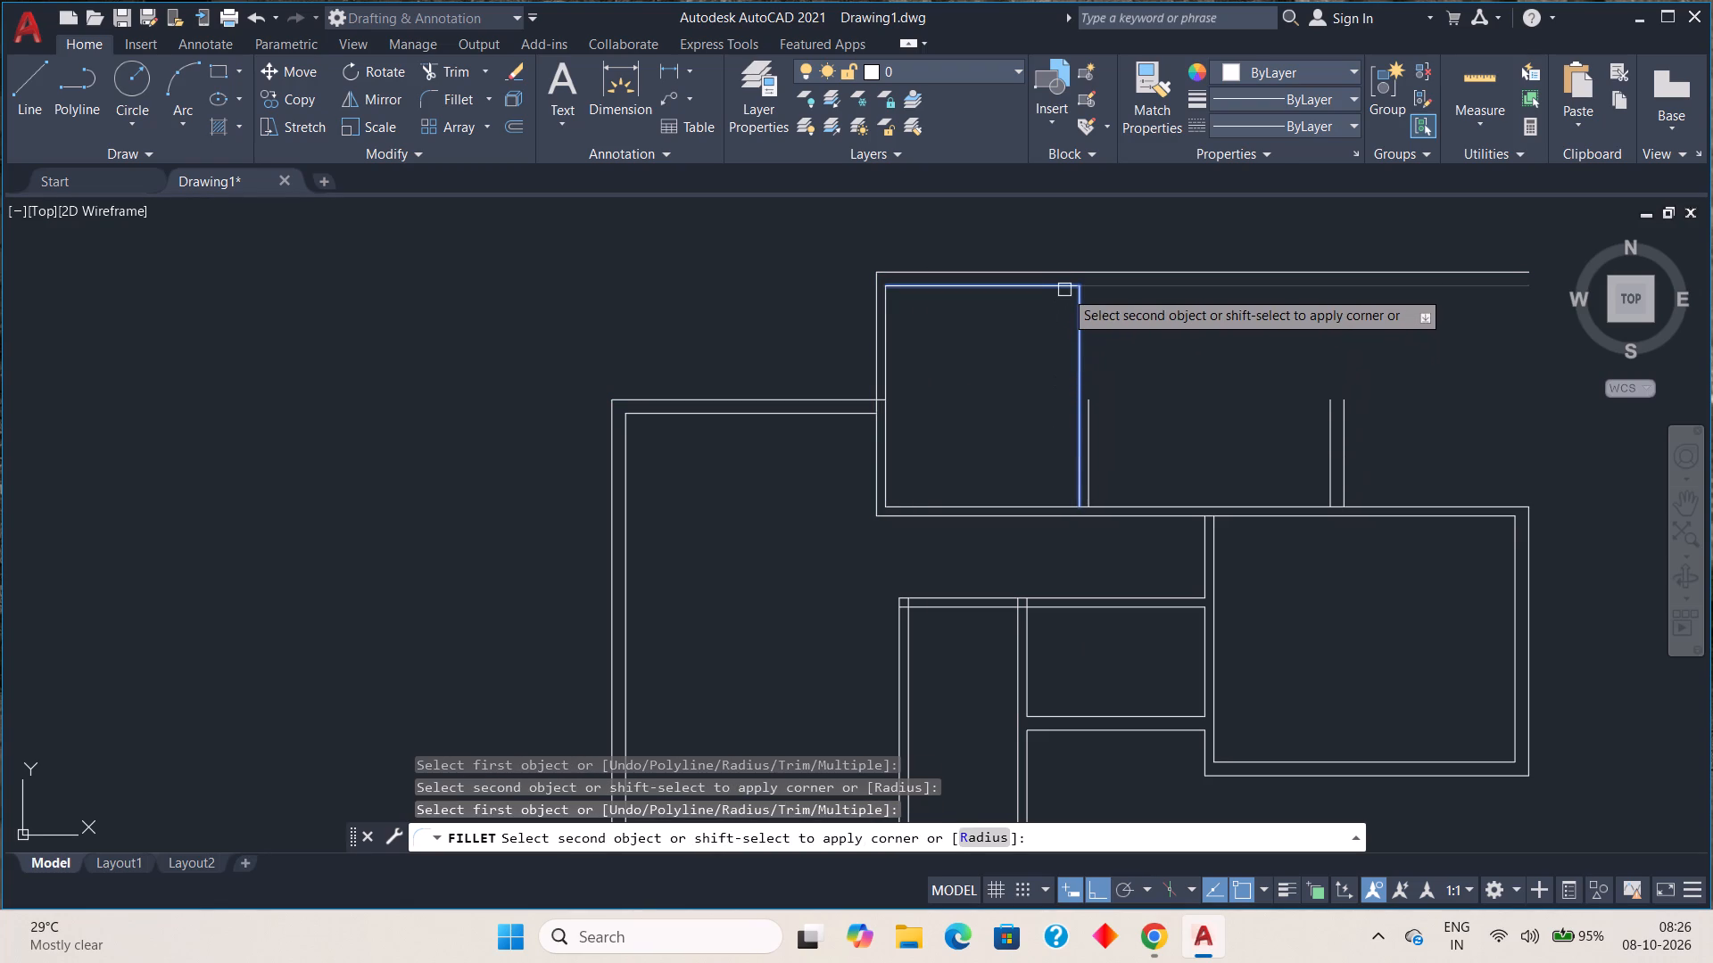
left_click(1064, 290)
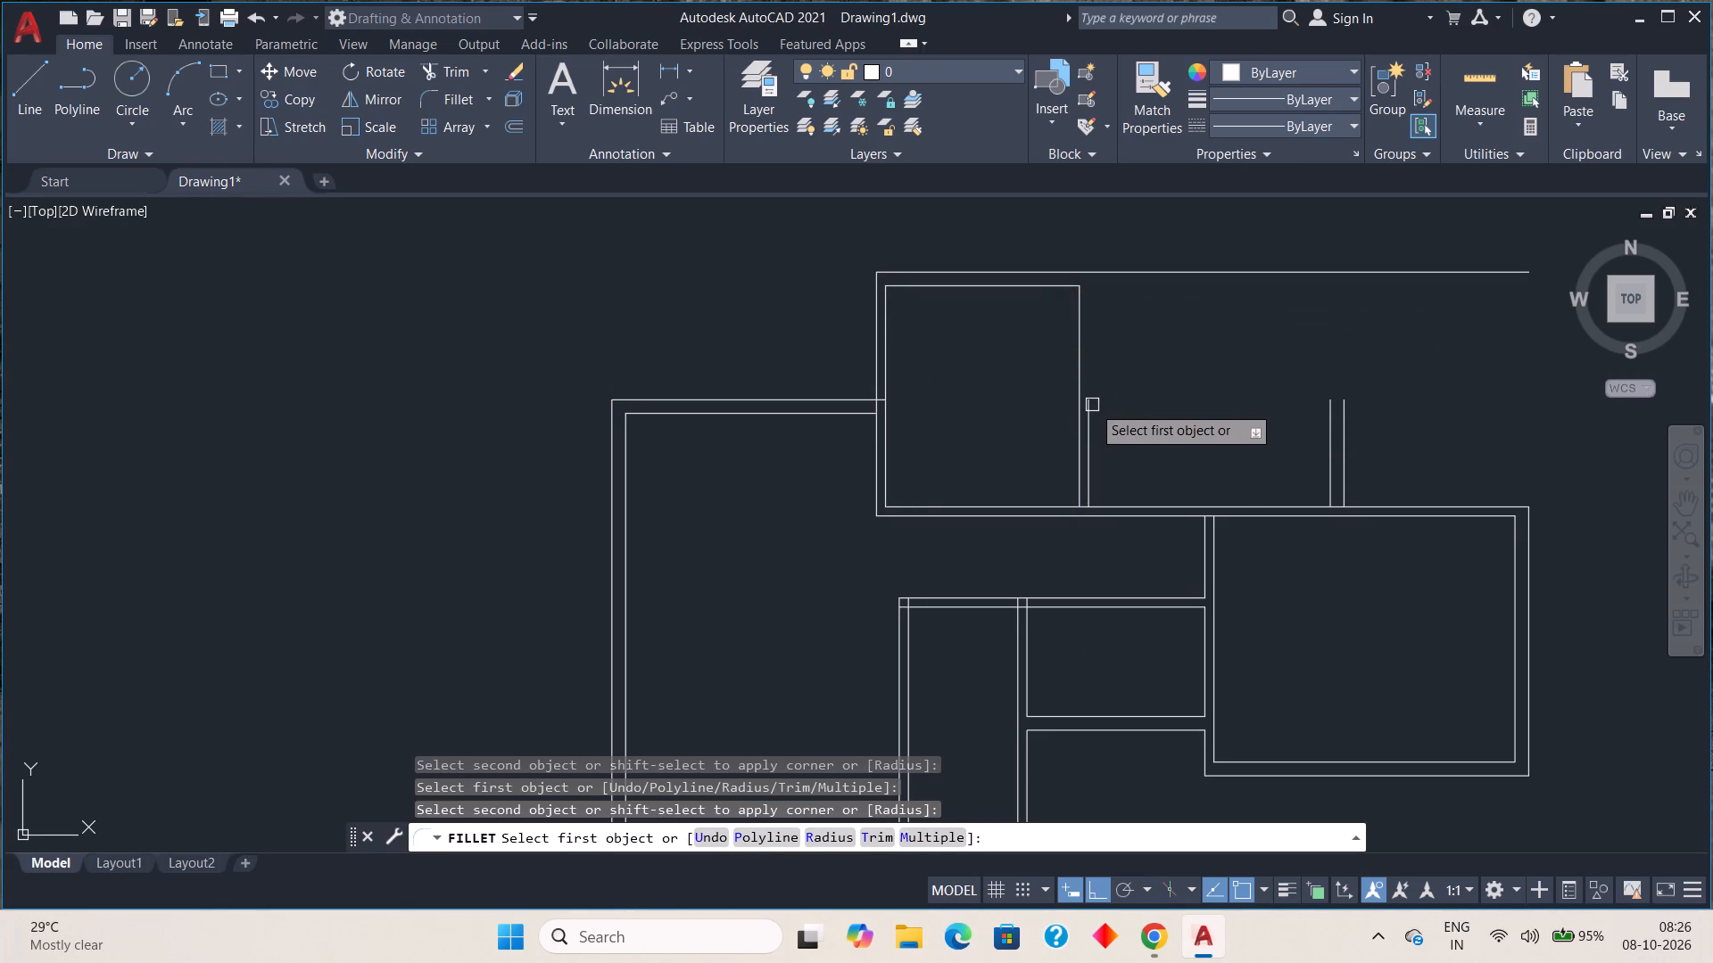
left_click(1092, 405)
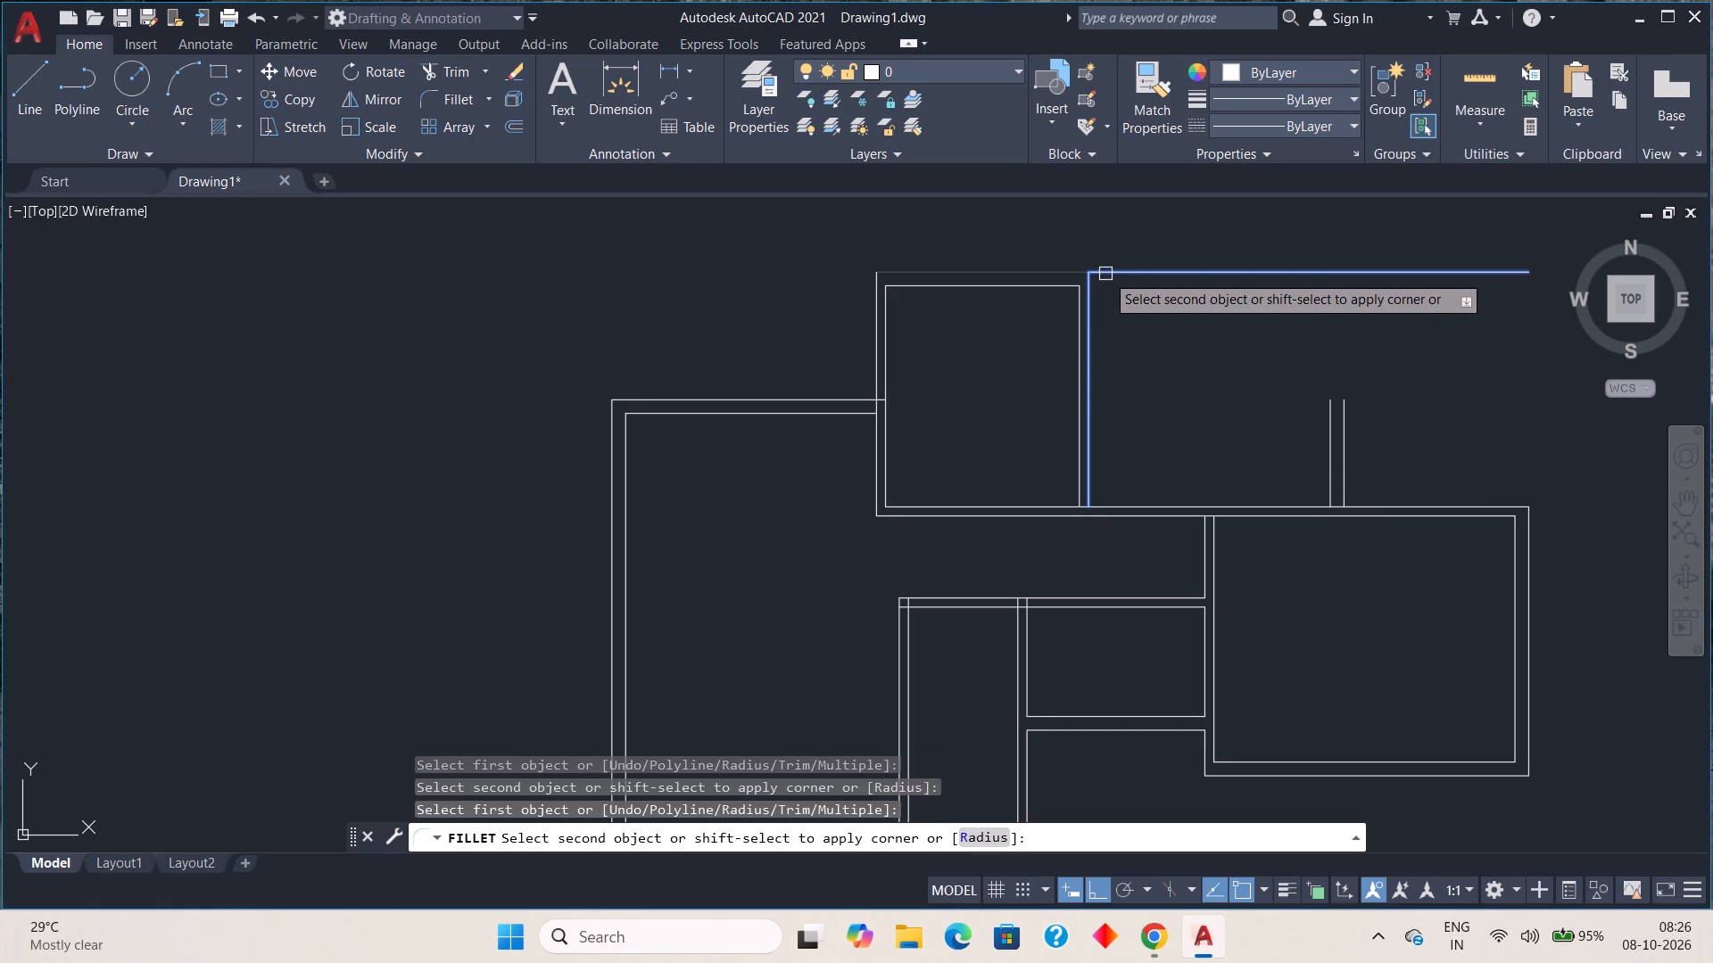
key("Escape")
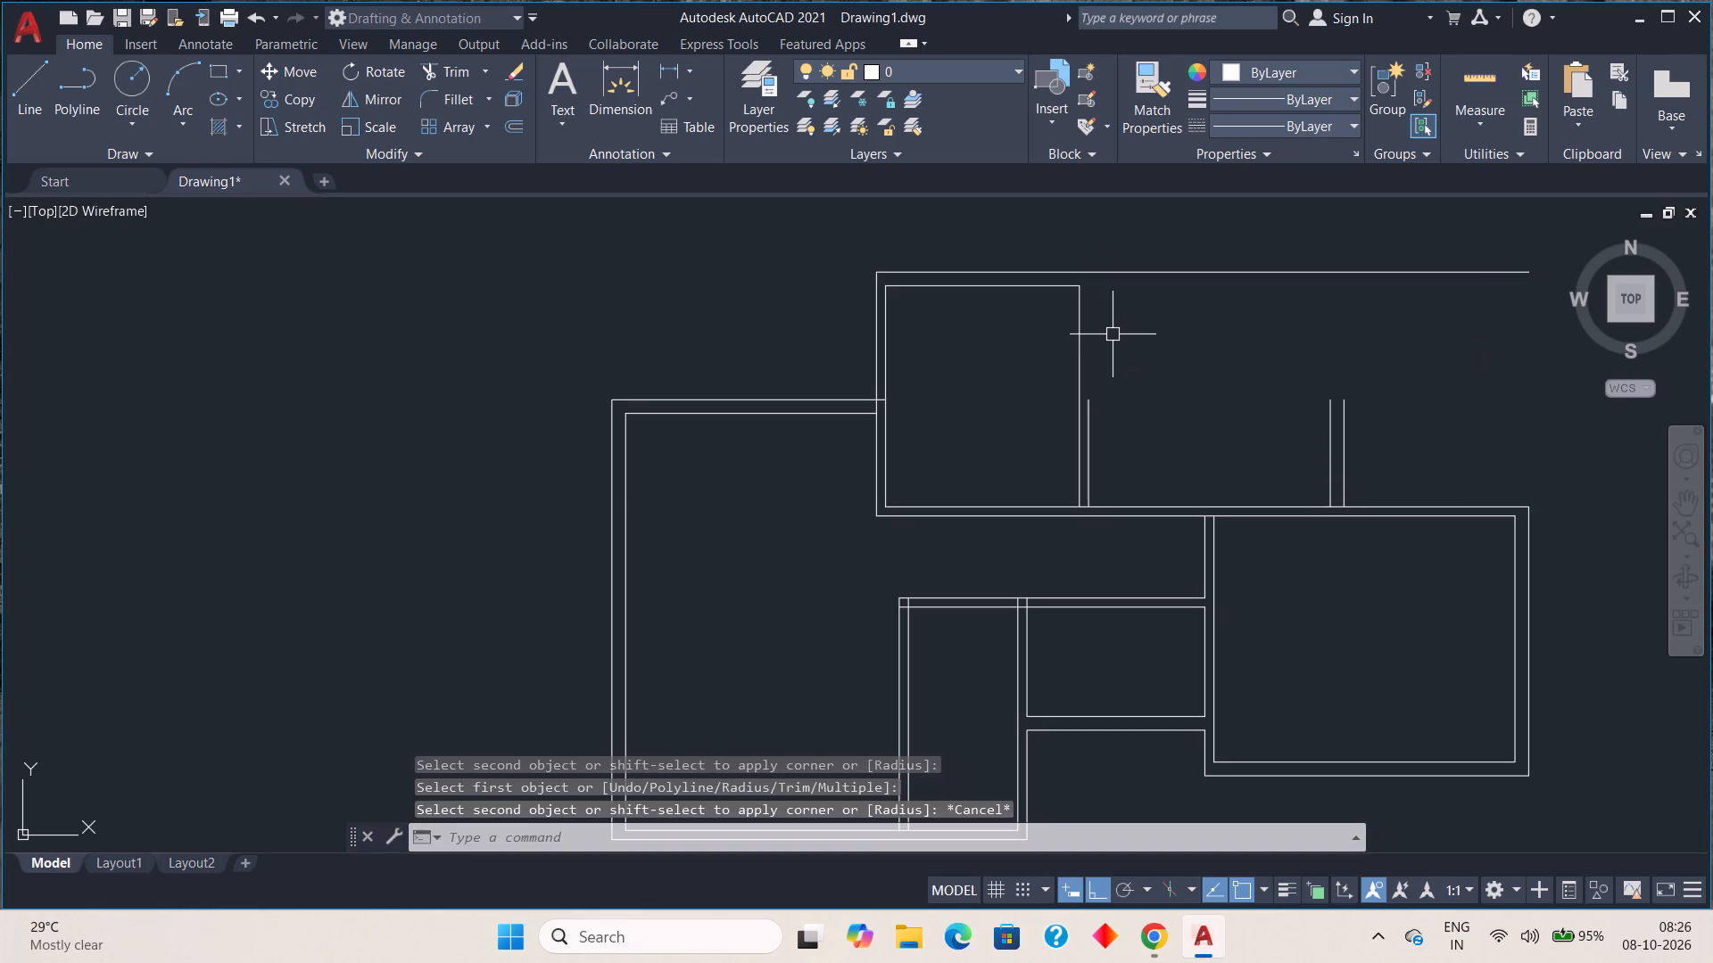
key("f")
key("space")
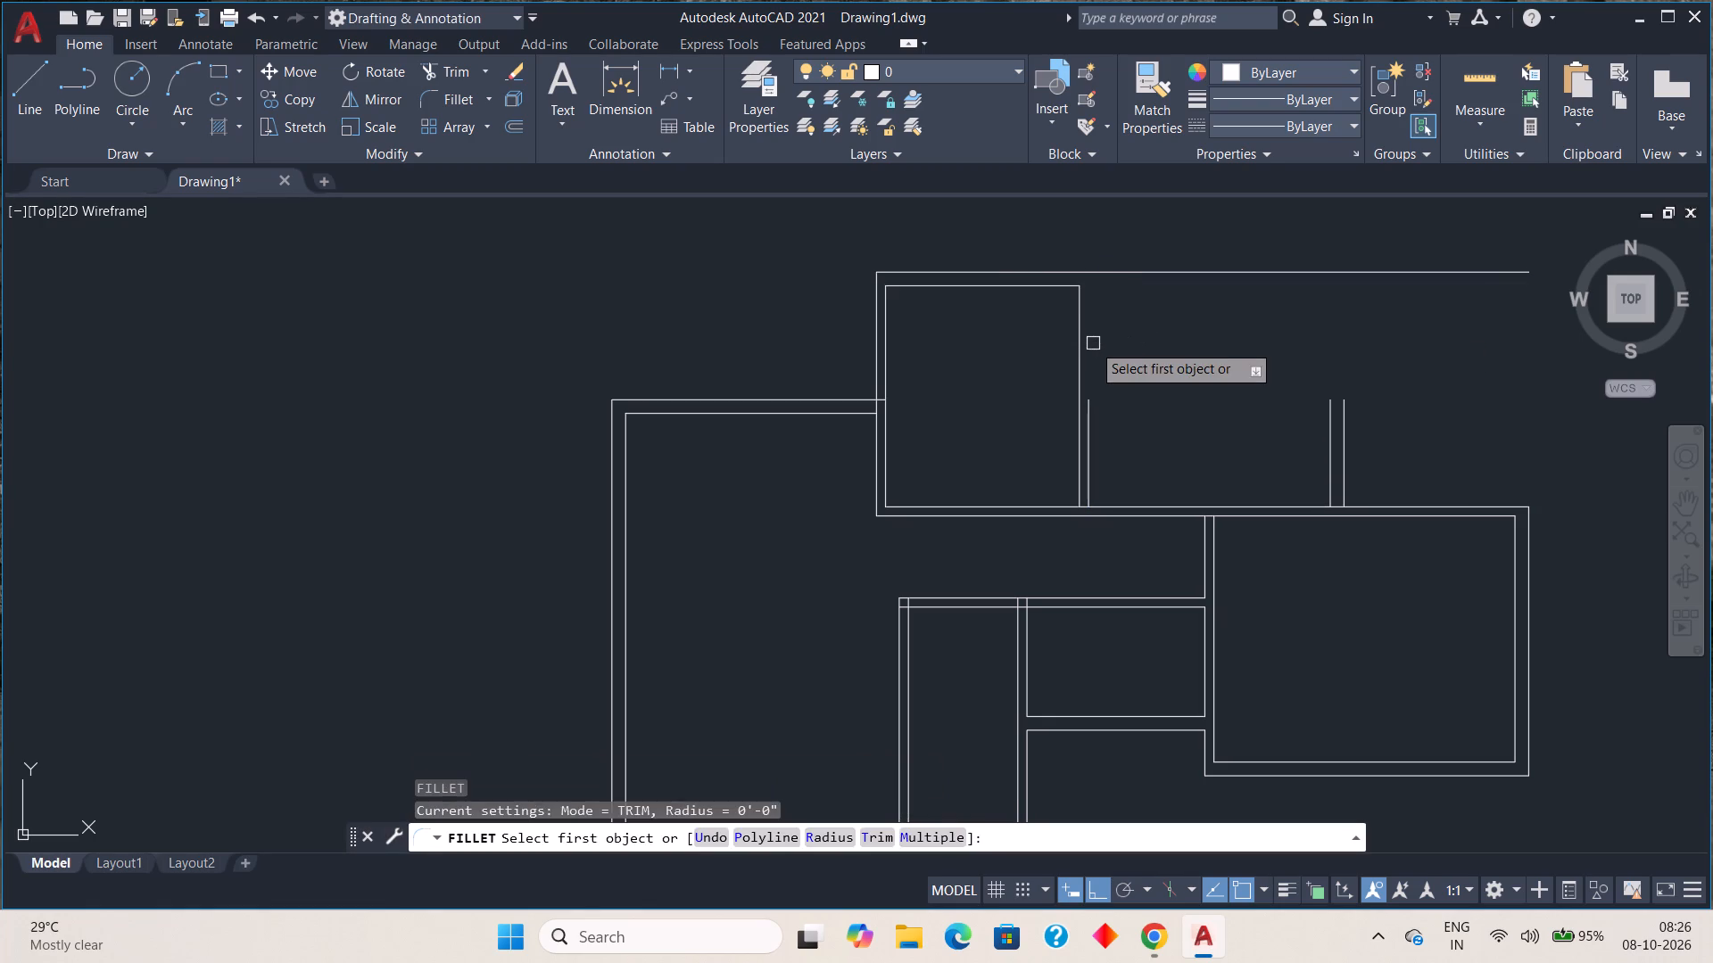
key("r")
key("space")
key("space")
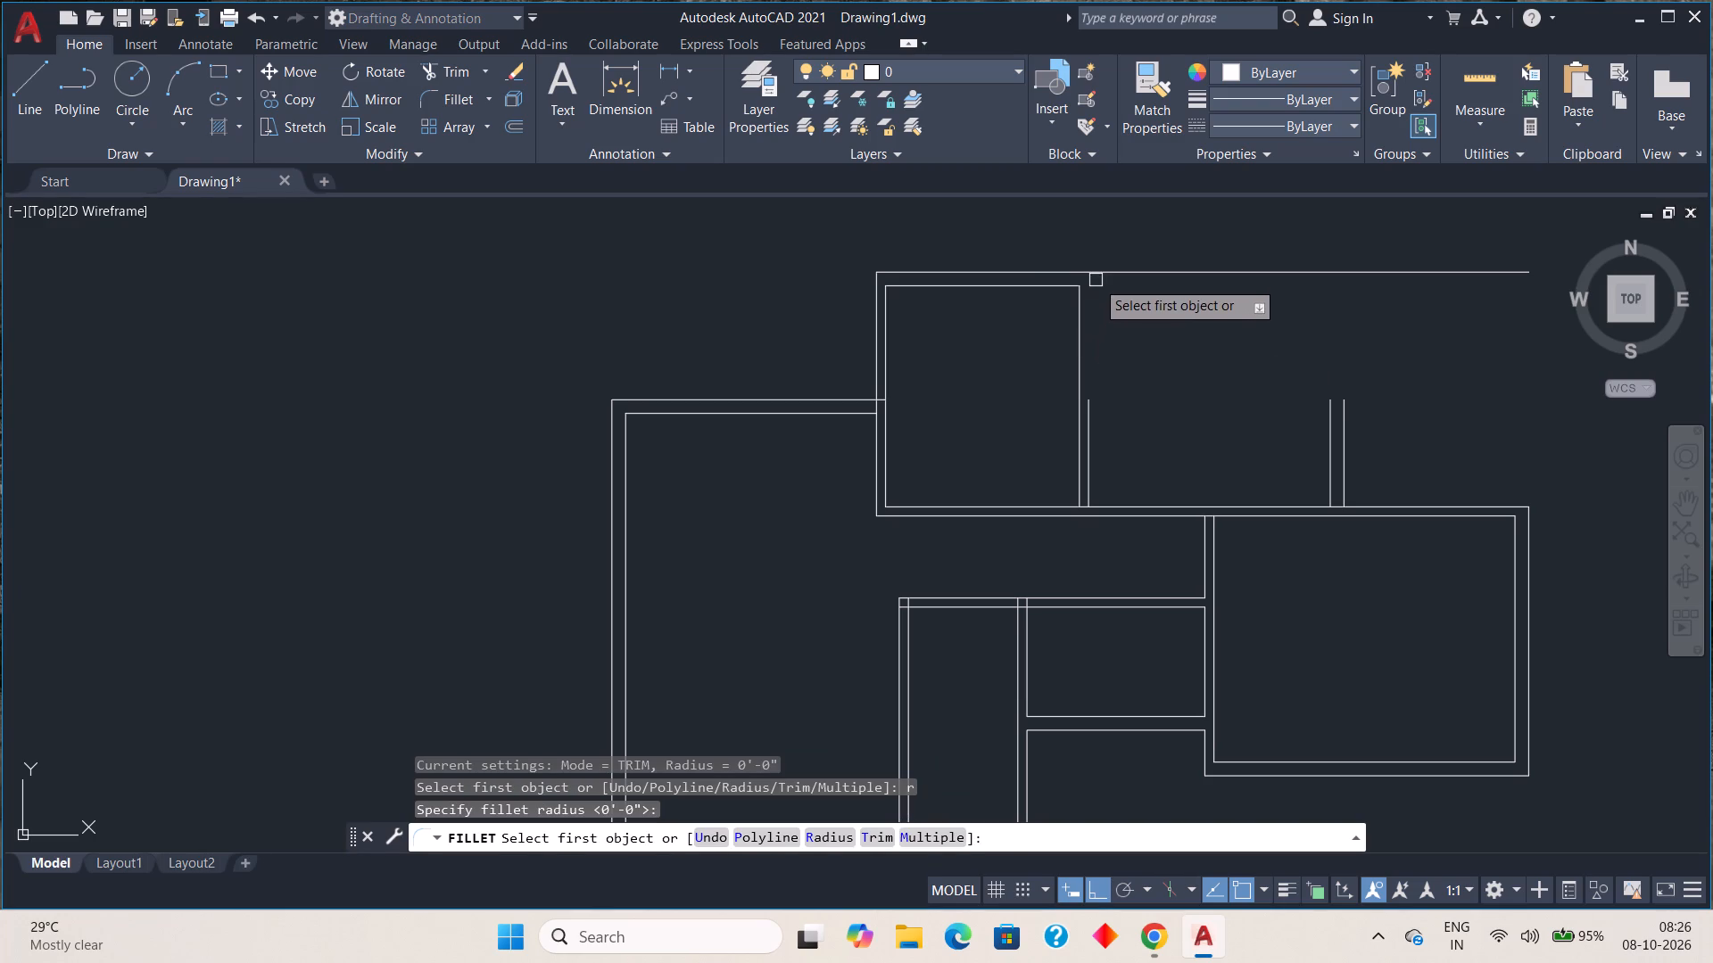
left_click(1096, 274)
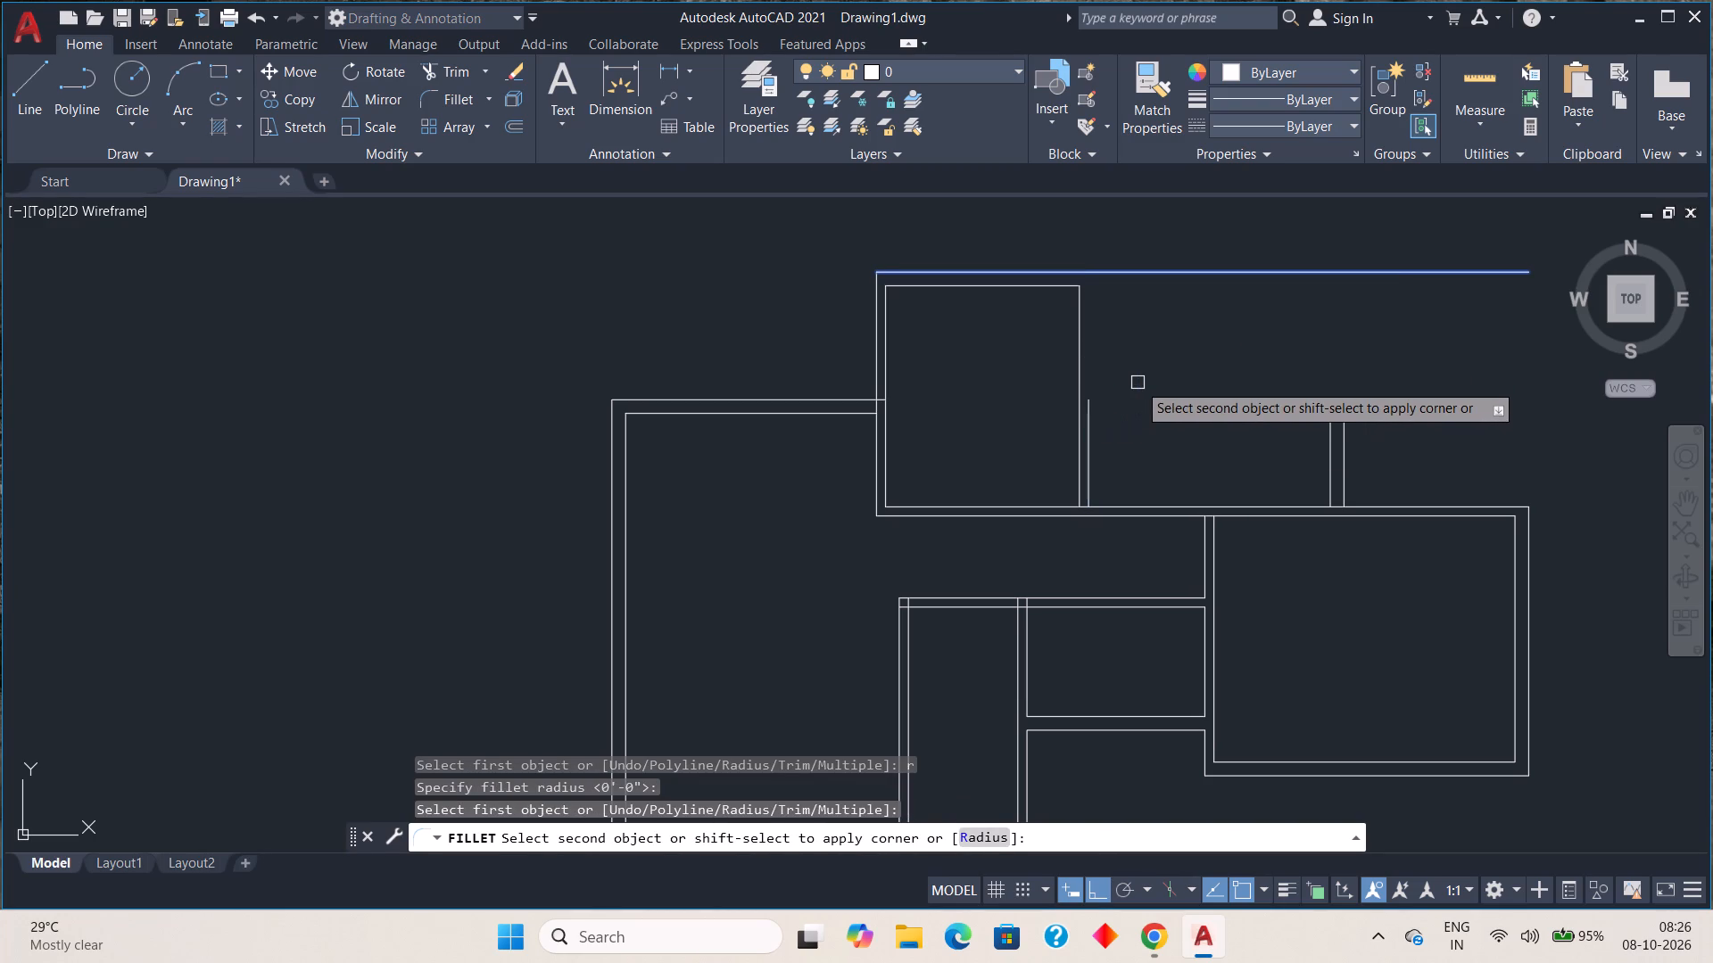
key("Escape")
Shorten the first upper room's outer top line so that its right end stops near the 4" partition.
left_click(1167, 276)
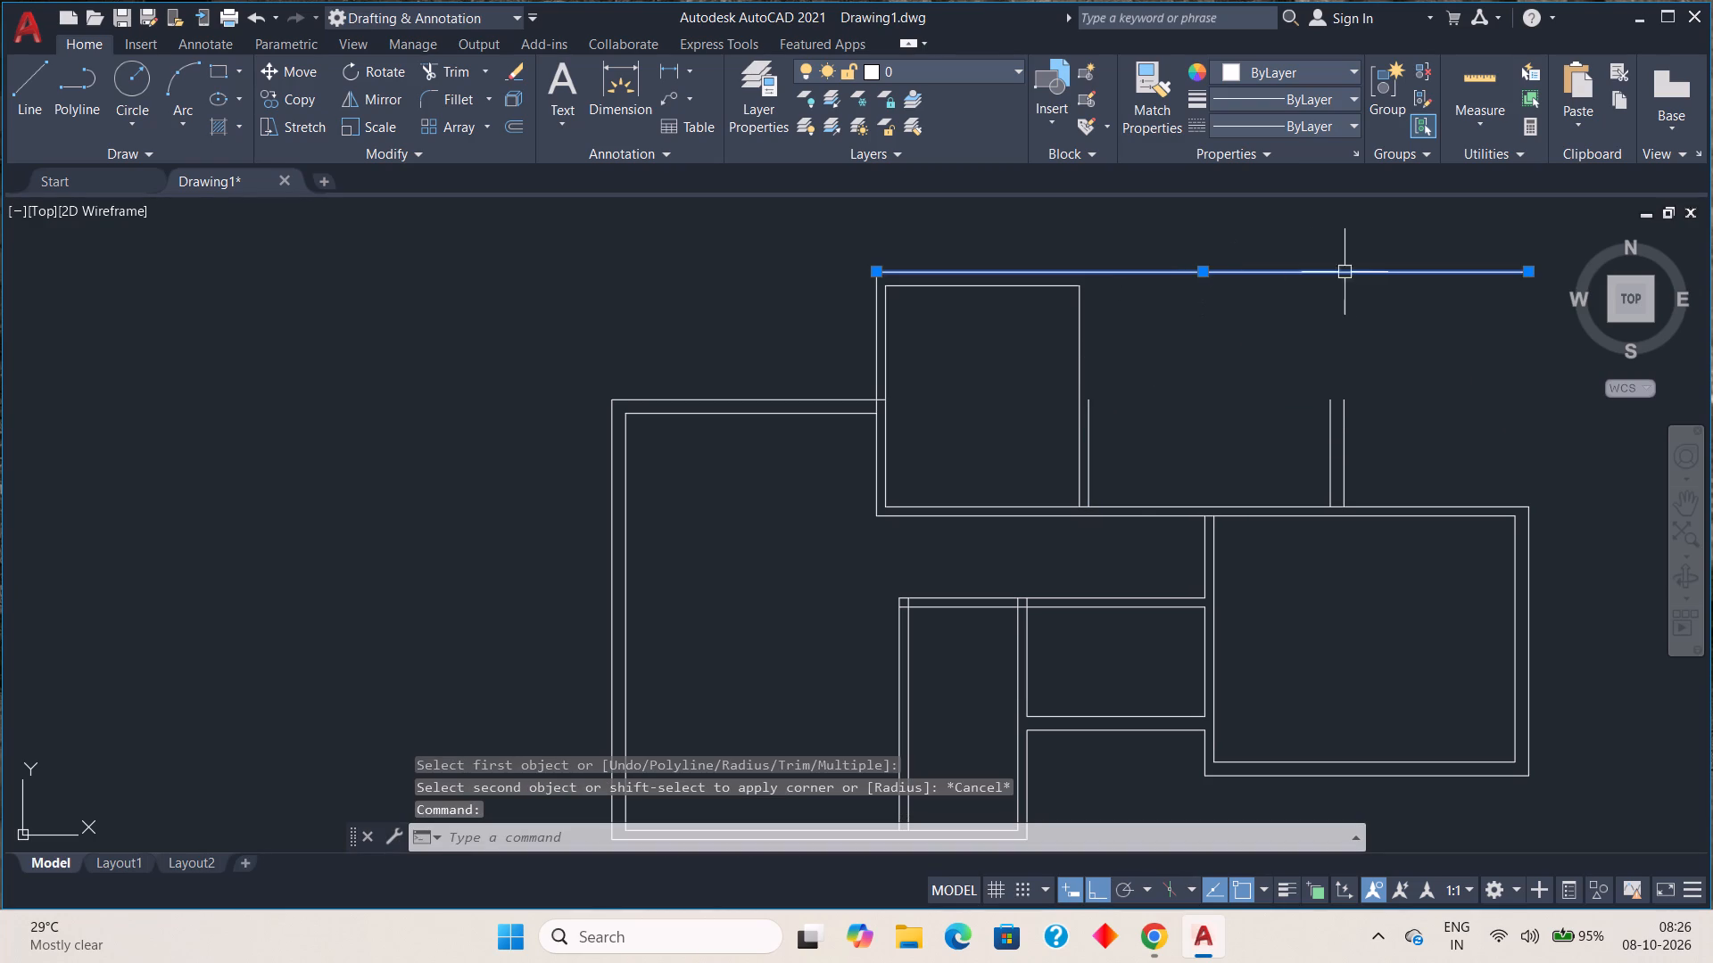
left_click(1534, 271)
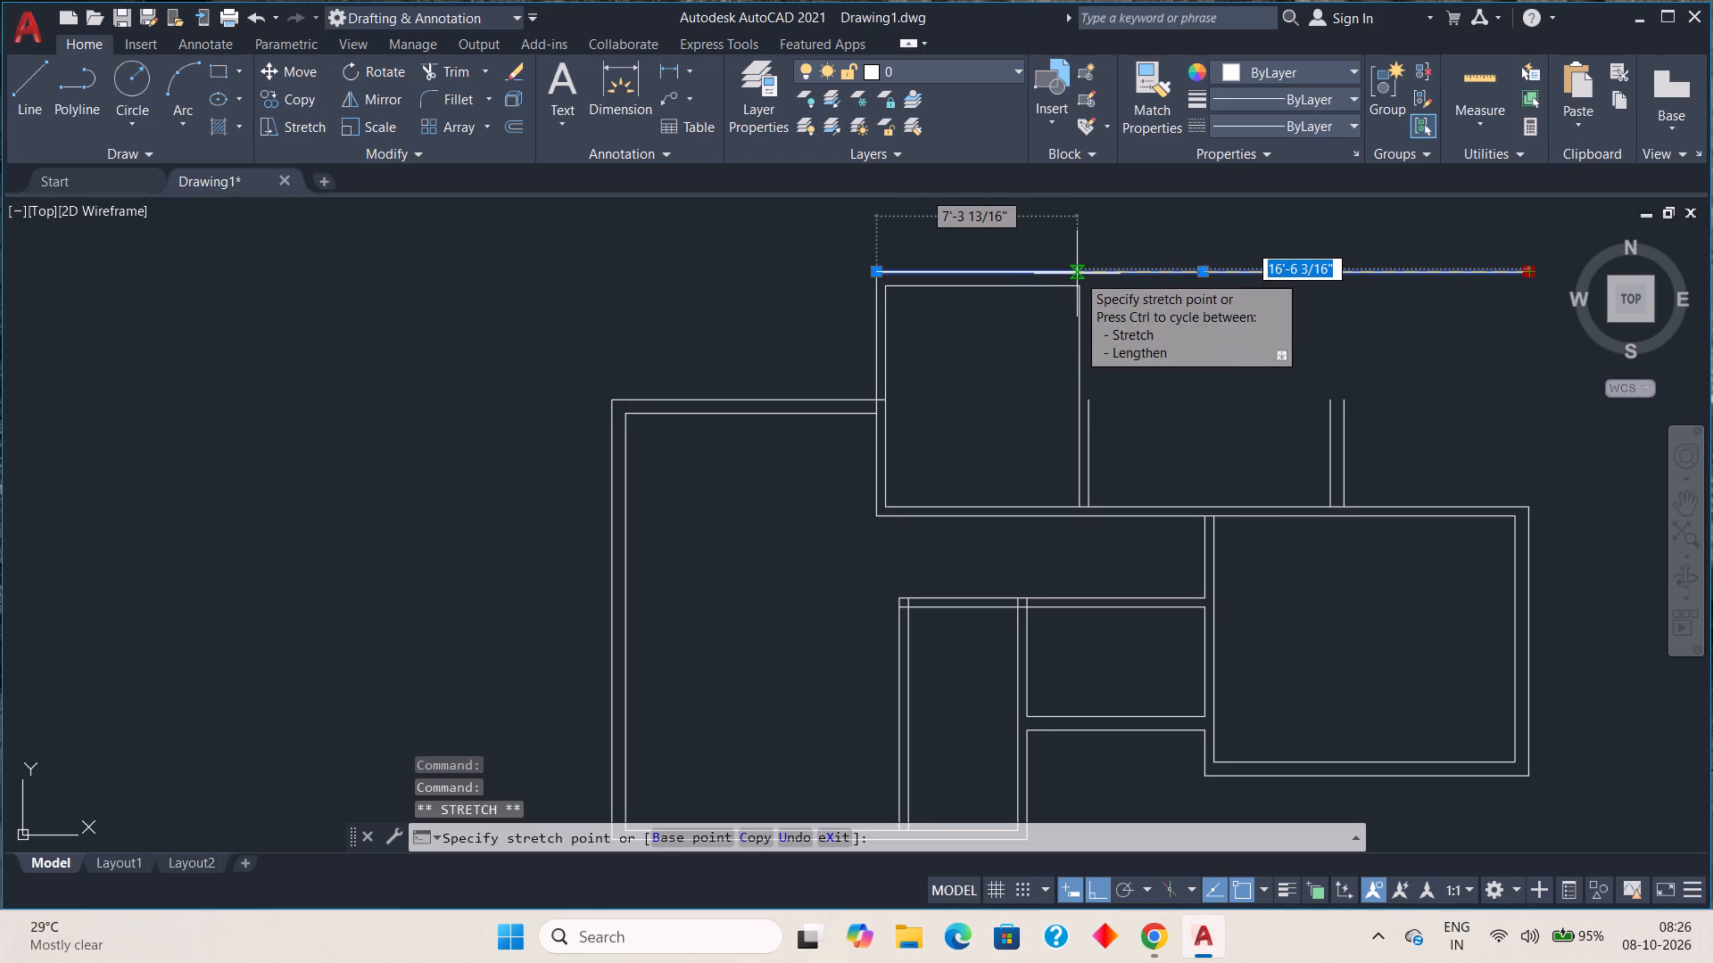
left_click(1077, 274)
key("Escape")
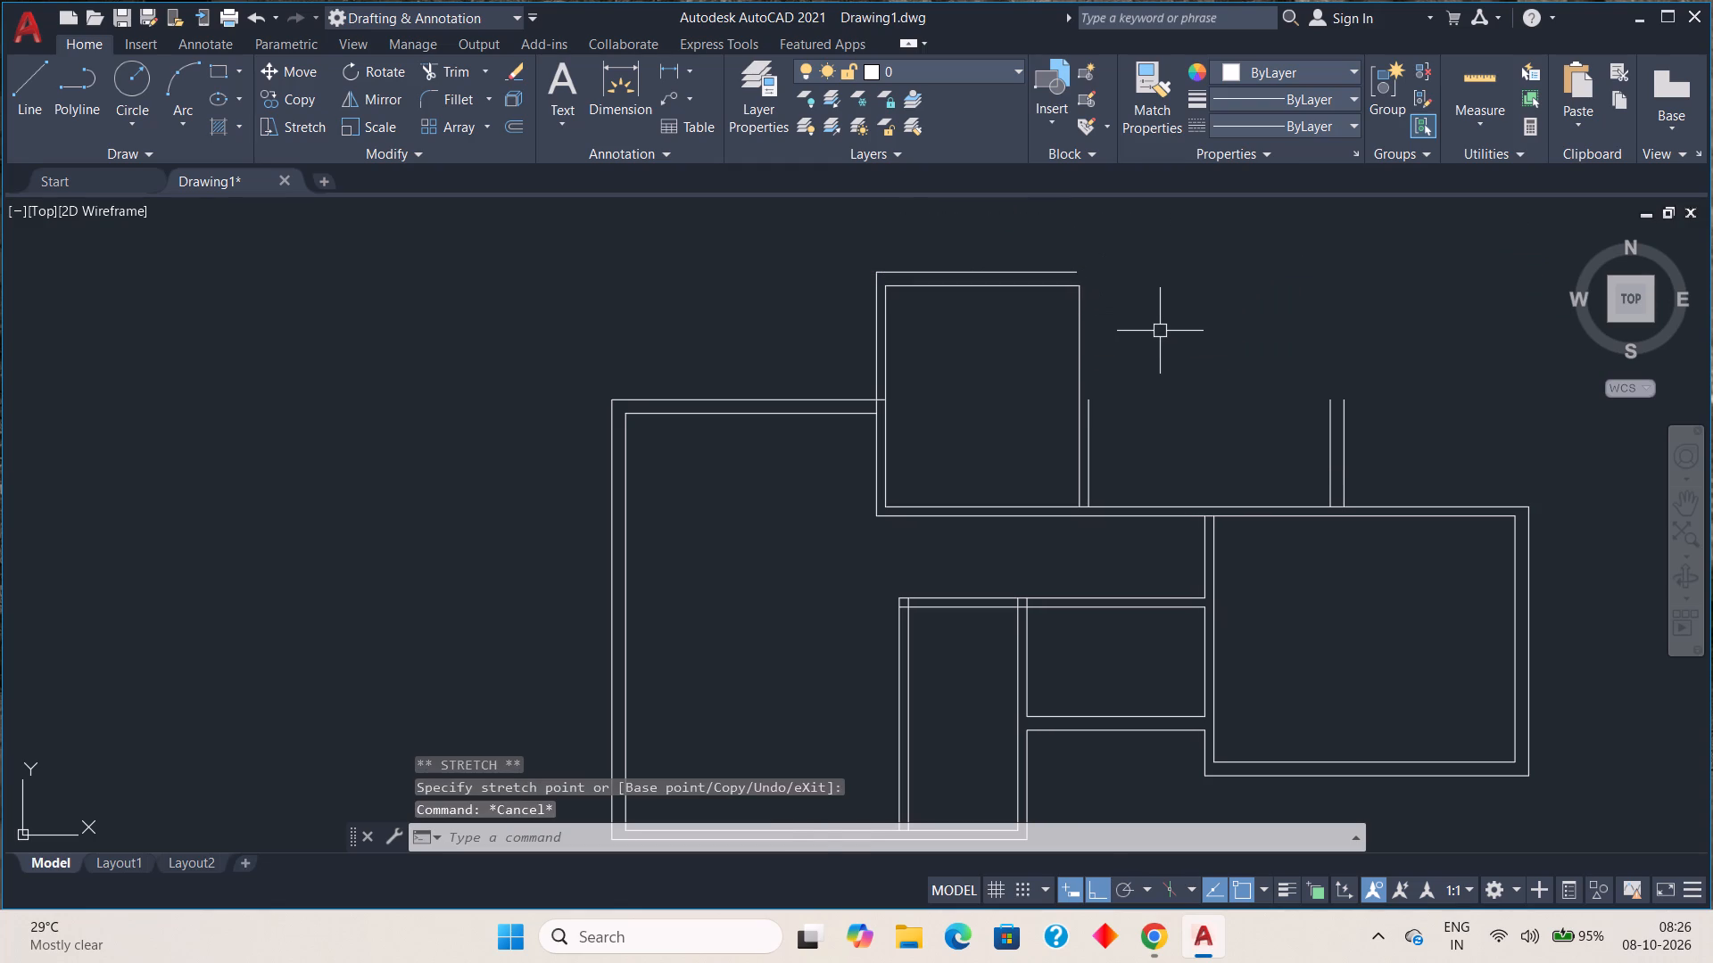
Fillet the shortened outer top line with the partition's right line at radius 0 to close the first upper room's outer corner.
key("f")
key("space")
key("r")
key("space")
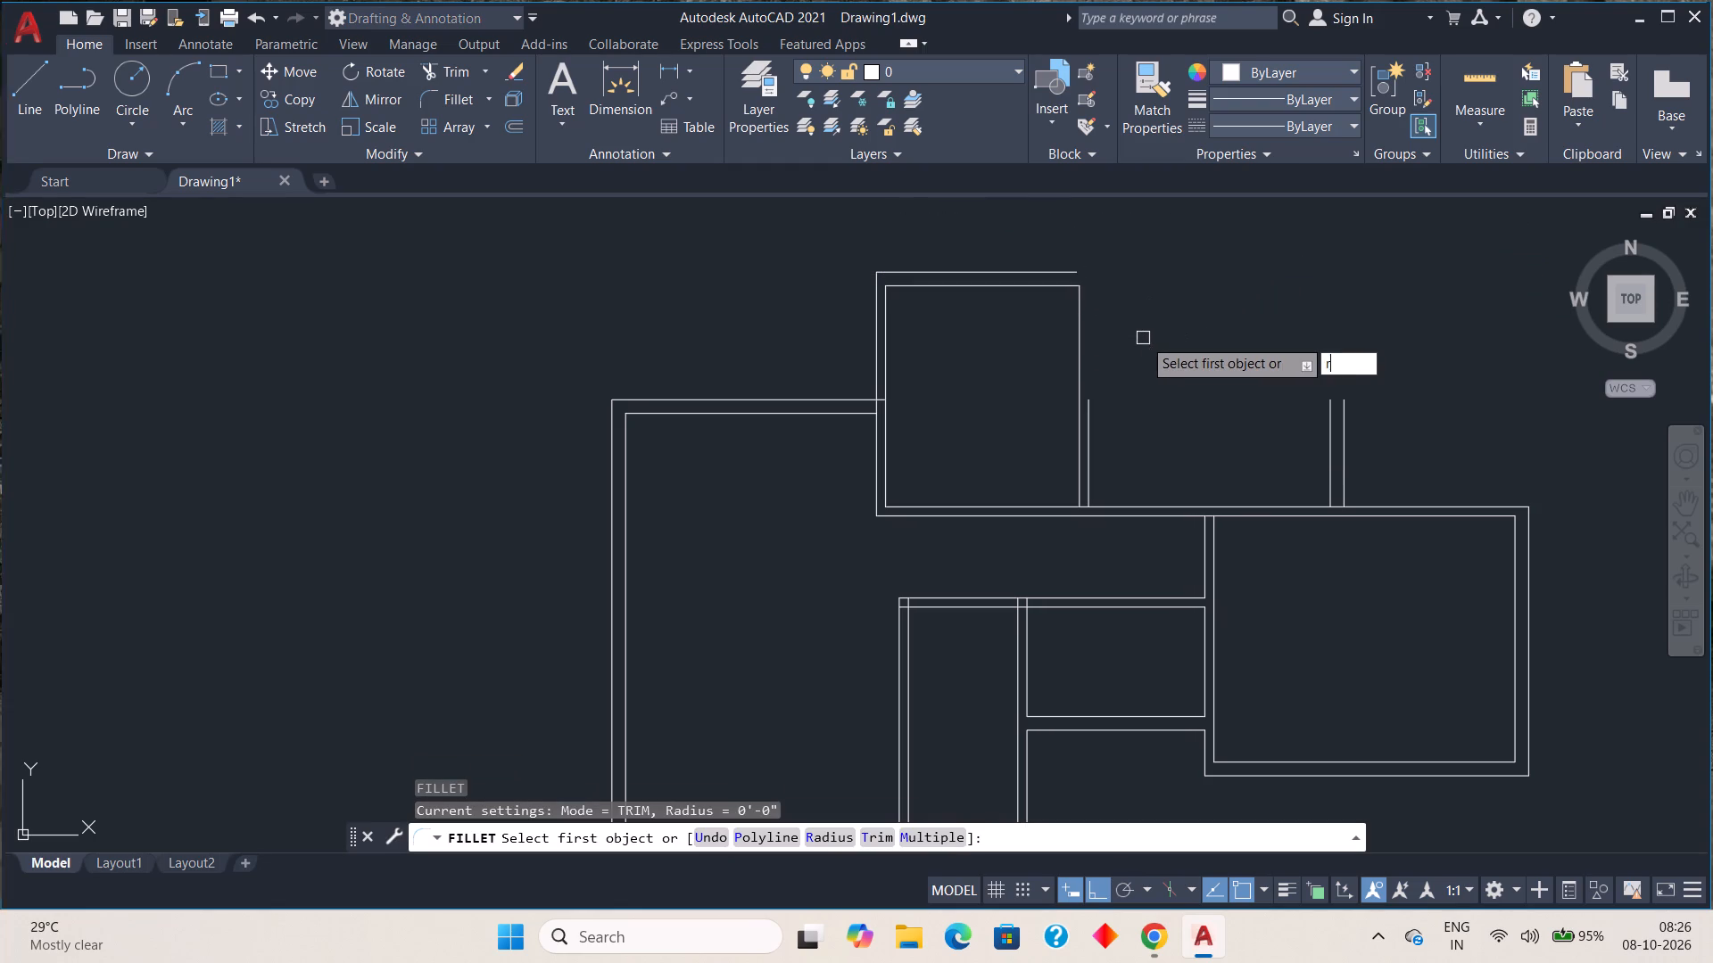
key("m")
key("space")
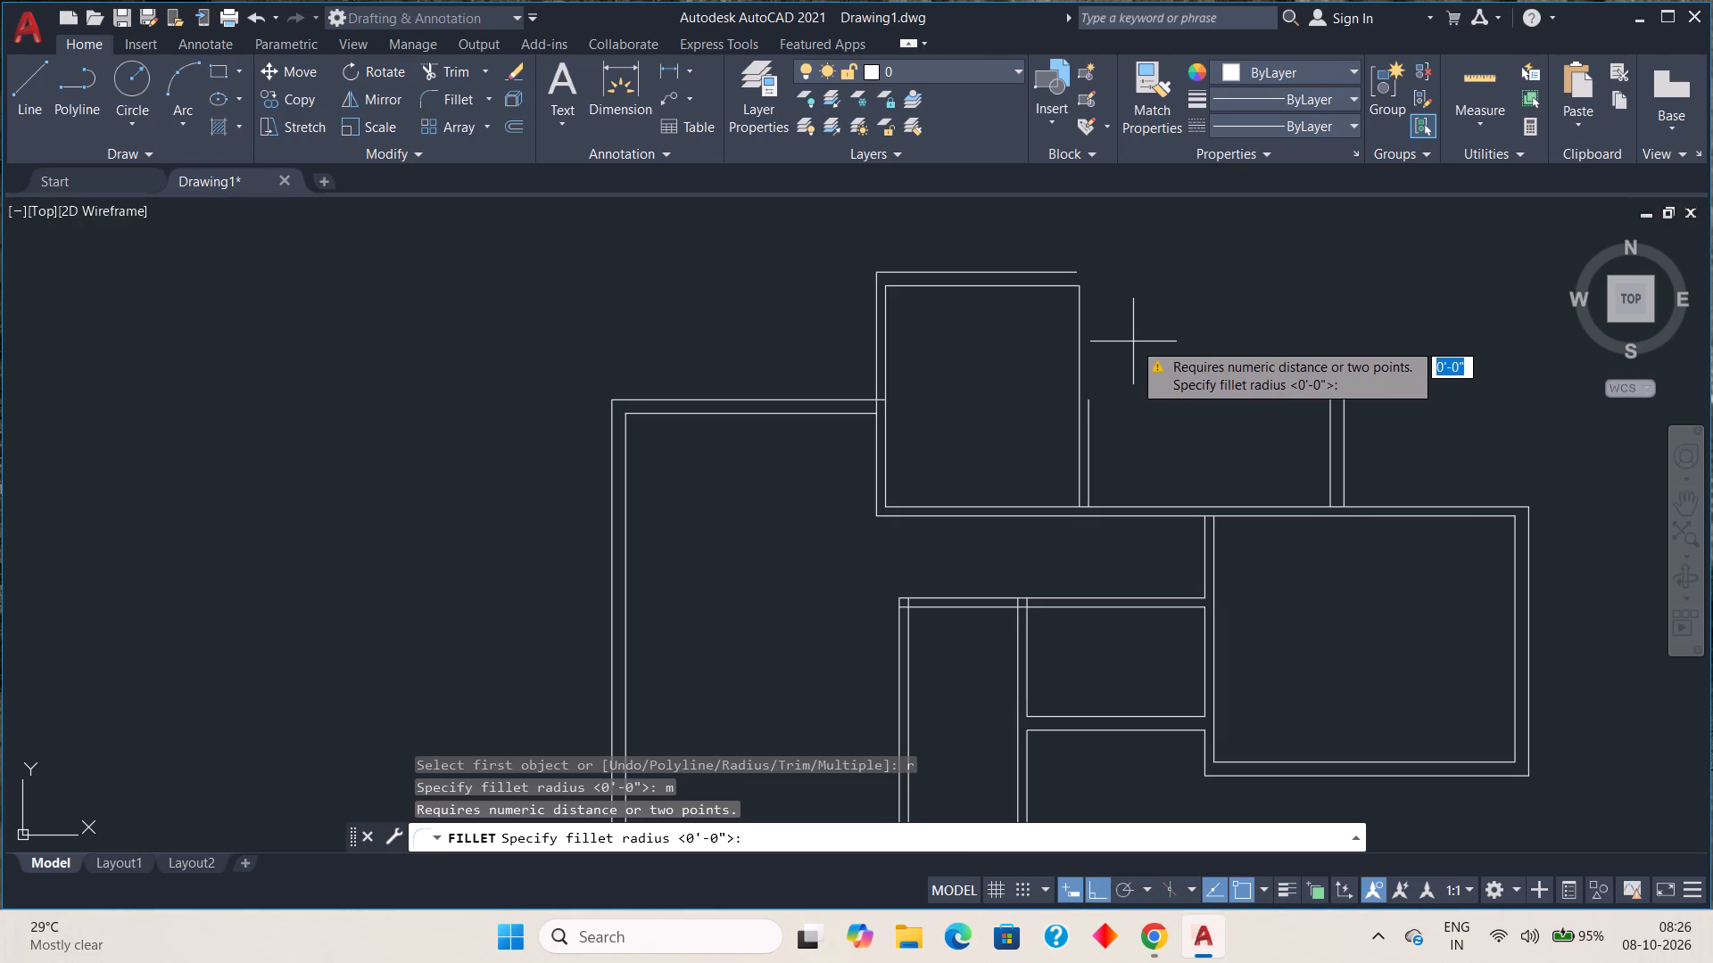
key("space")
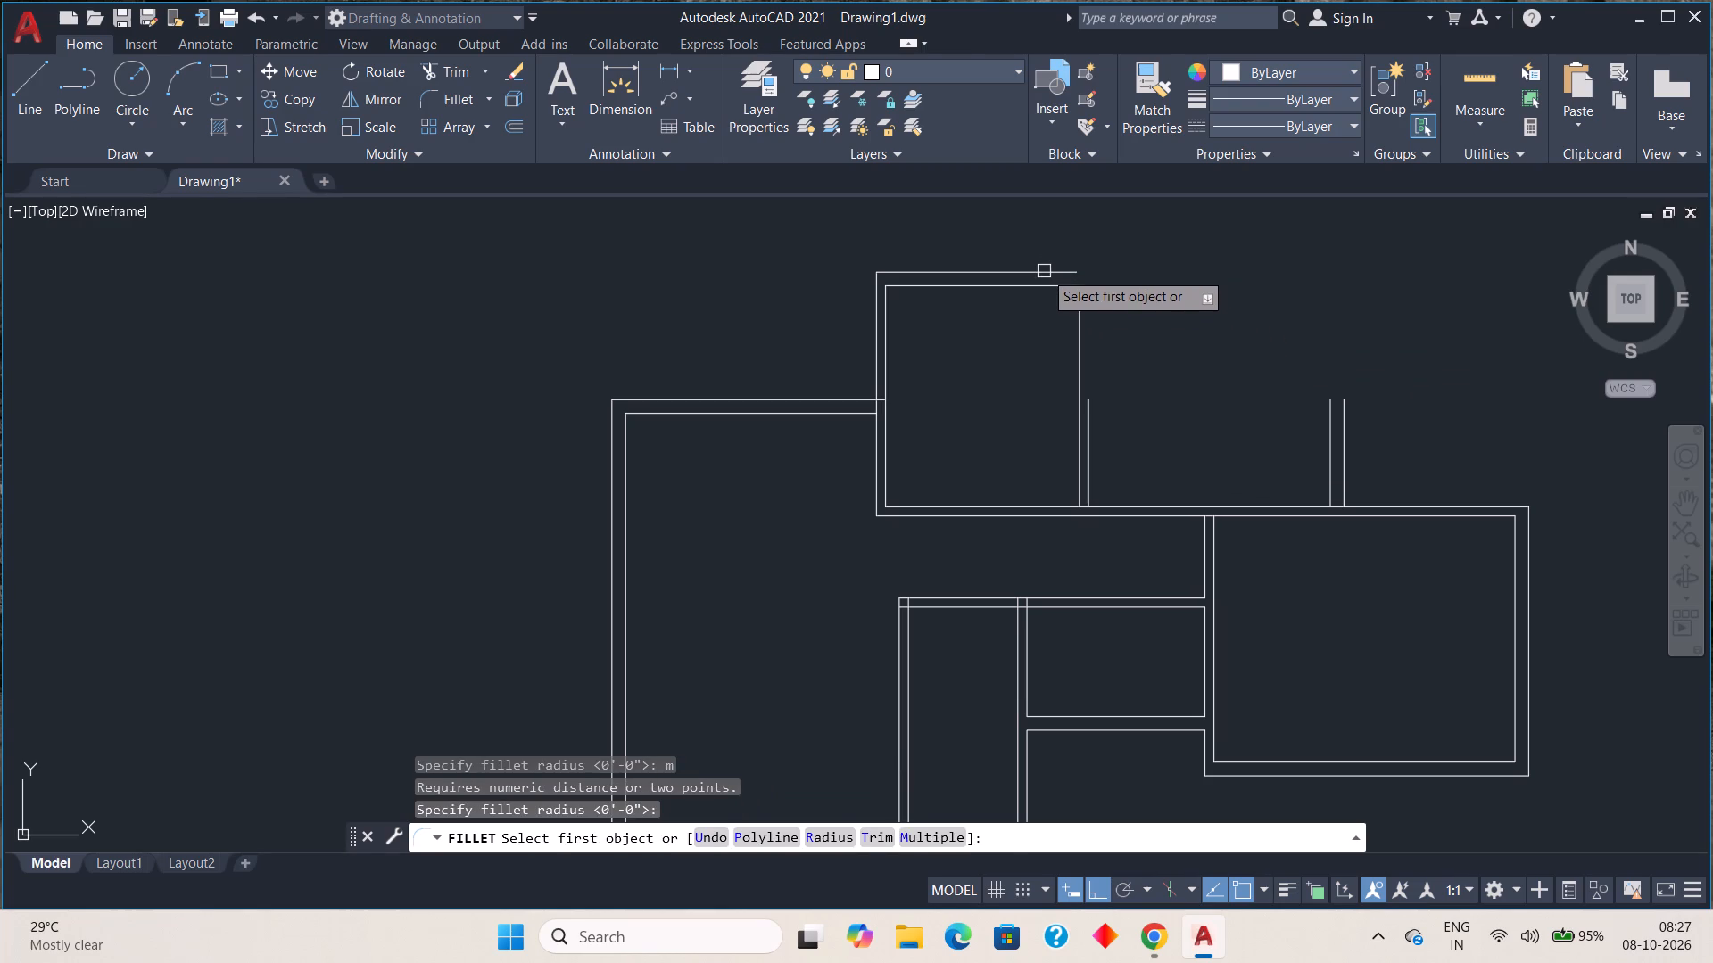
left_click(1044, 271)
left_click(1093, 404)
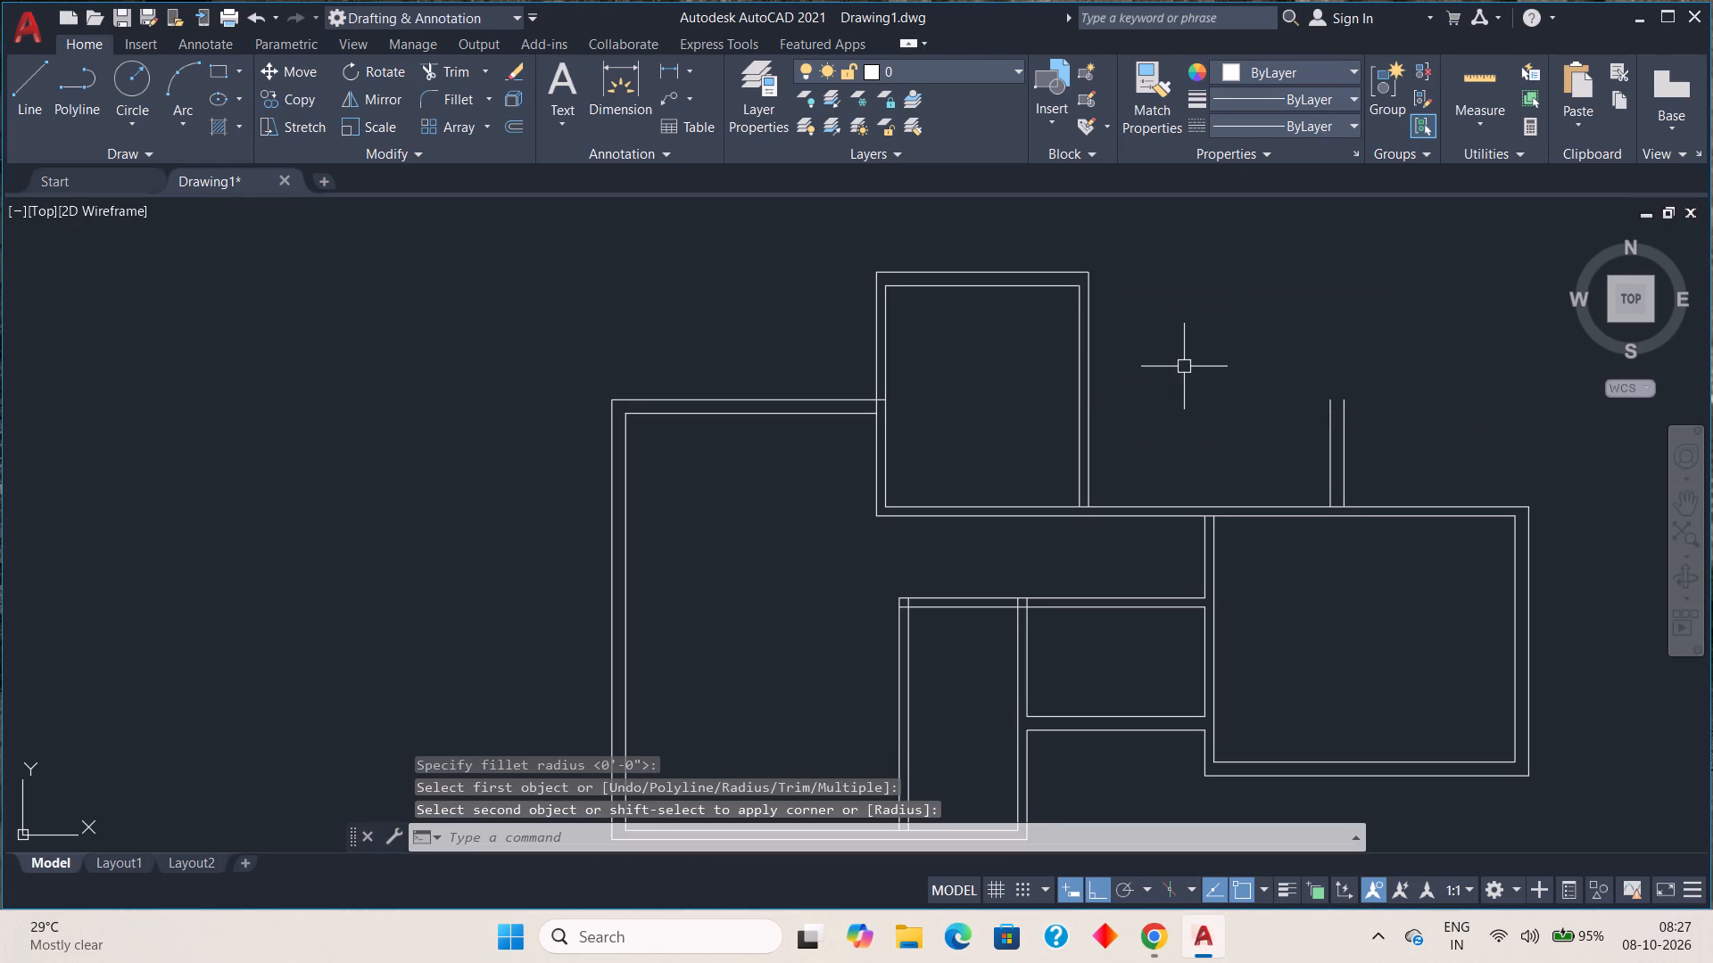
key("Escape")
key("Escape")
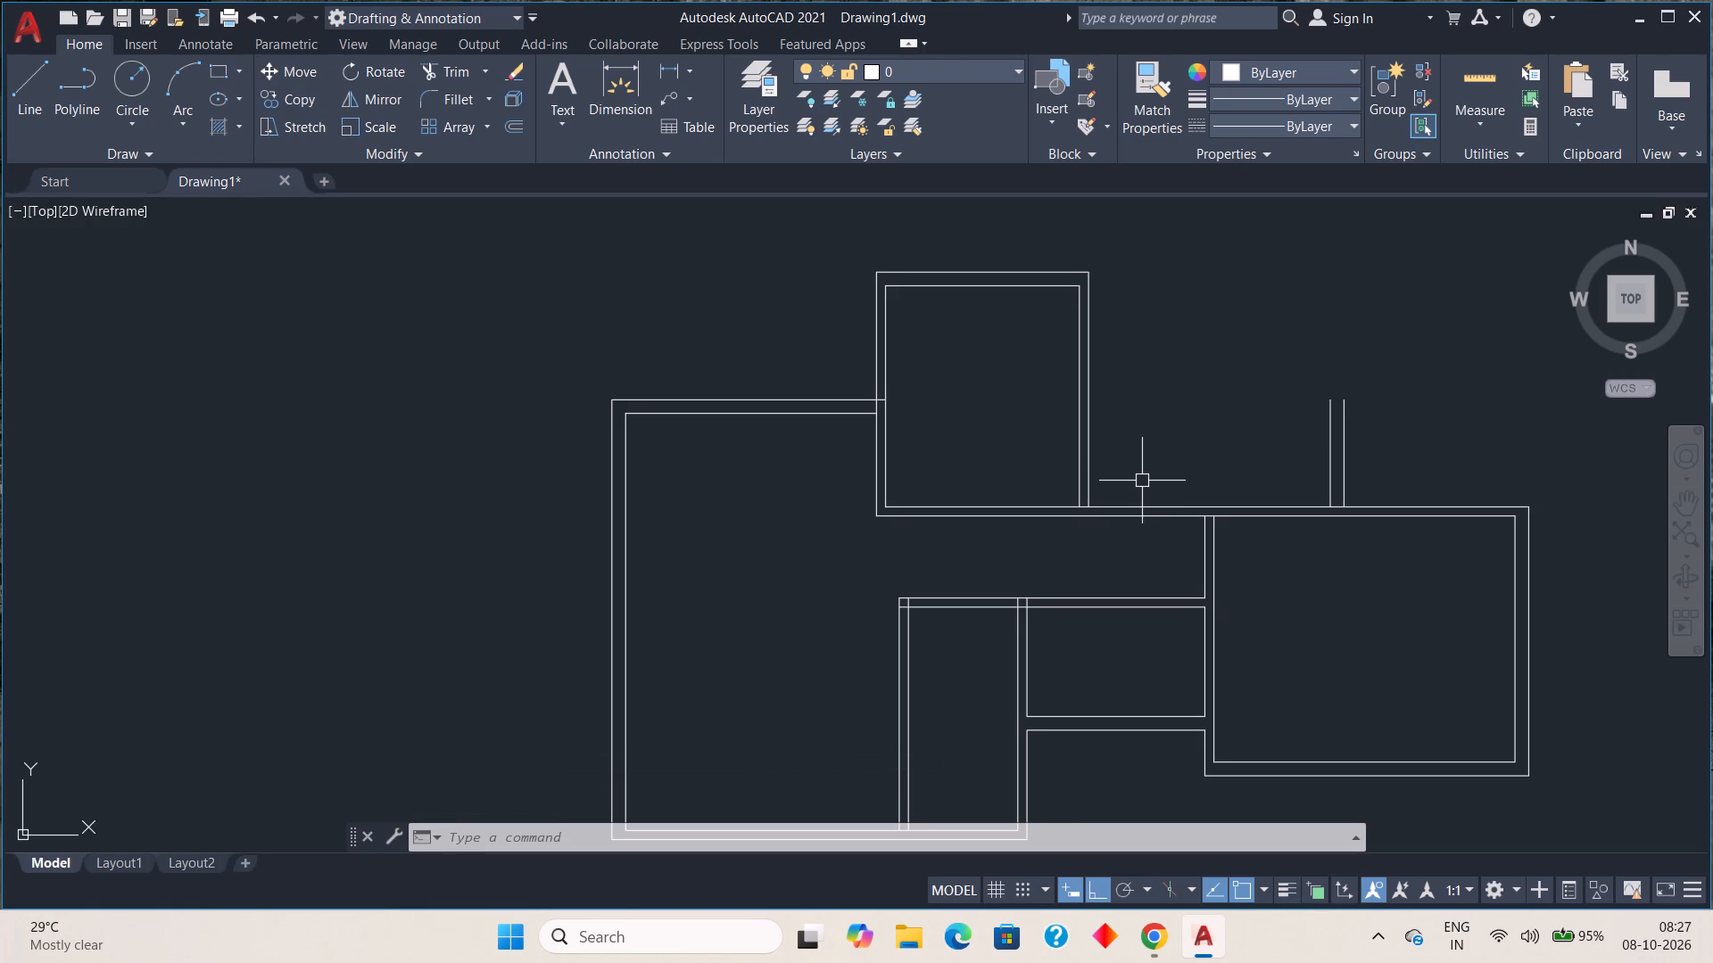
Offset the upper line of the horizontal wall below the second upper room 9'5" upward.
key("o")
key("Return")
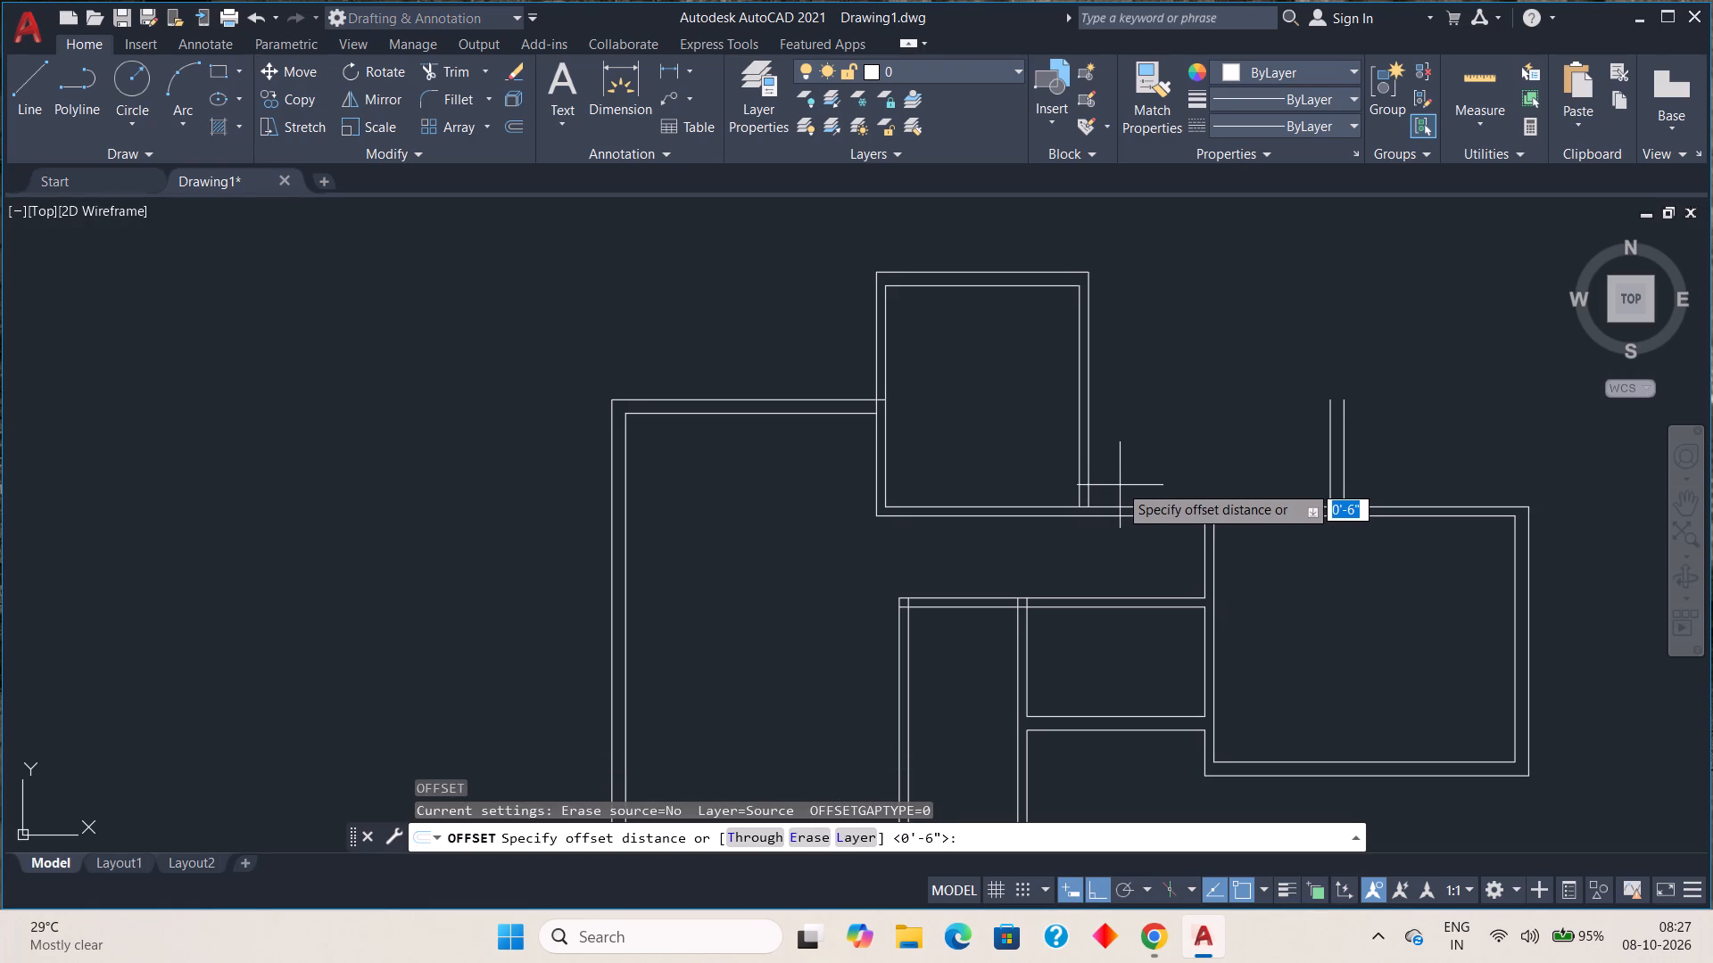
key("9")
key("apostrophe")
key("5")
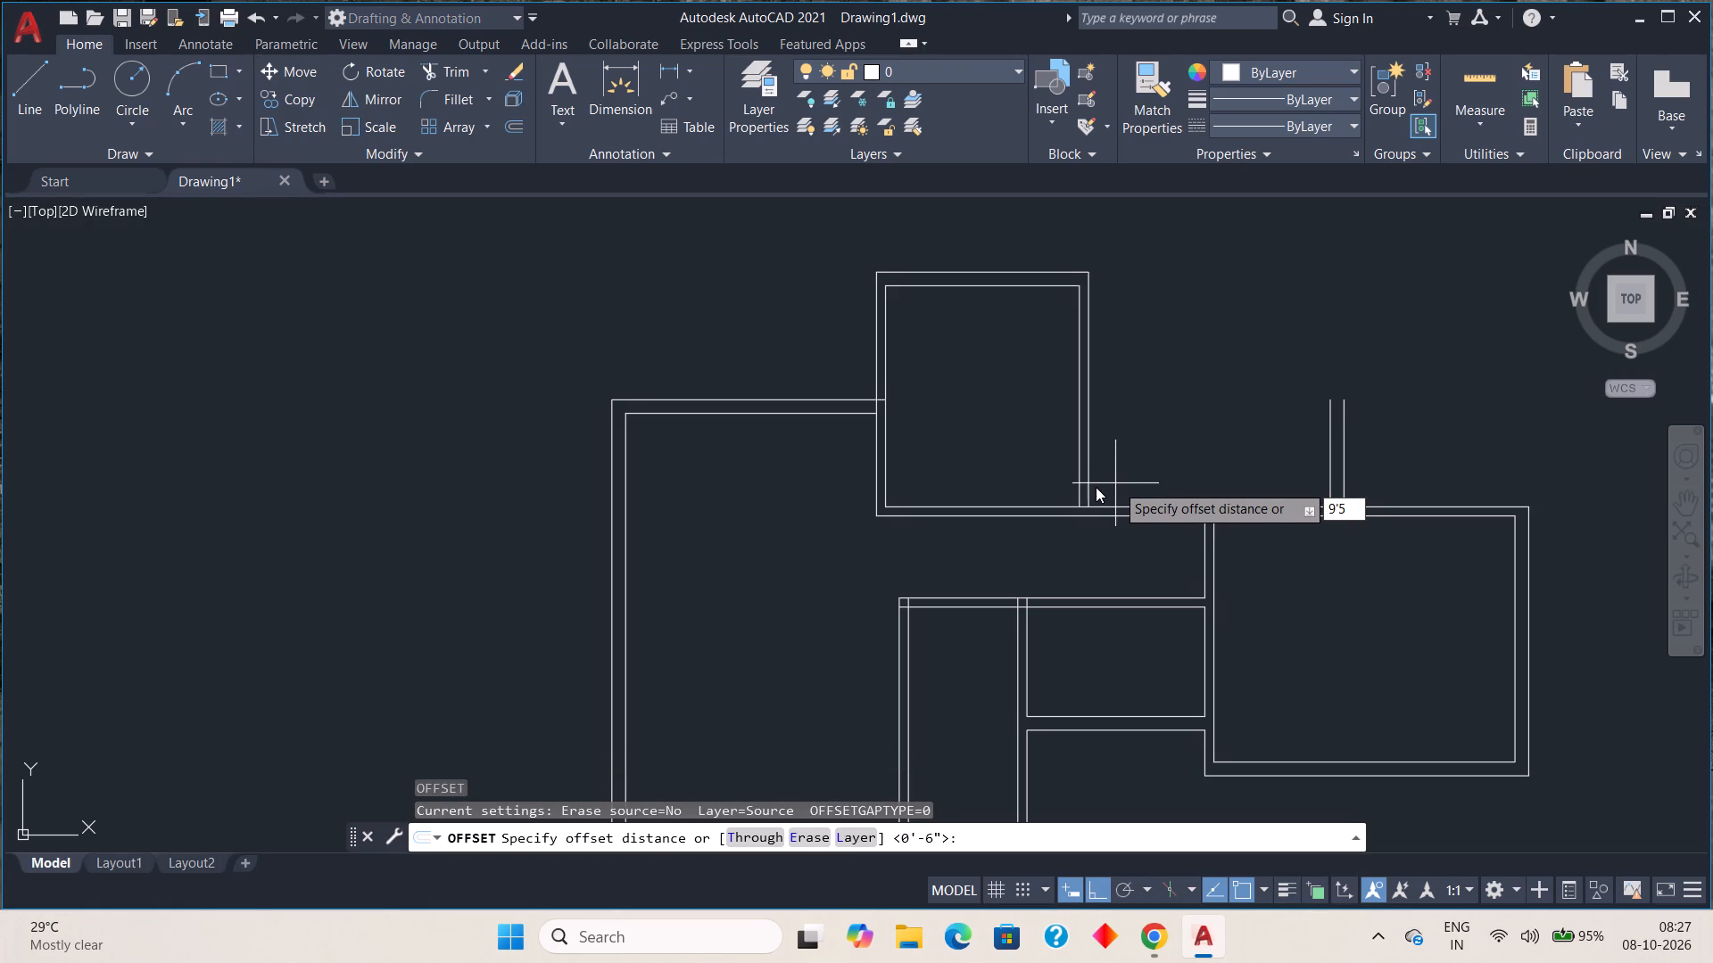
key("shift+quotedbl")
key("Return")
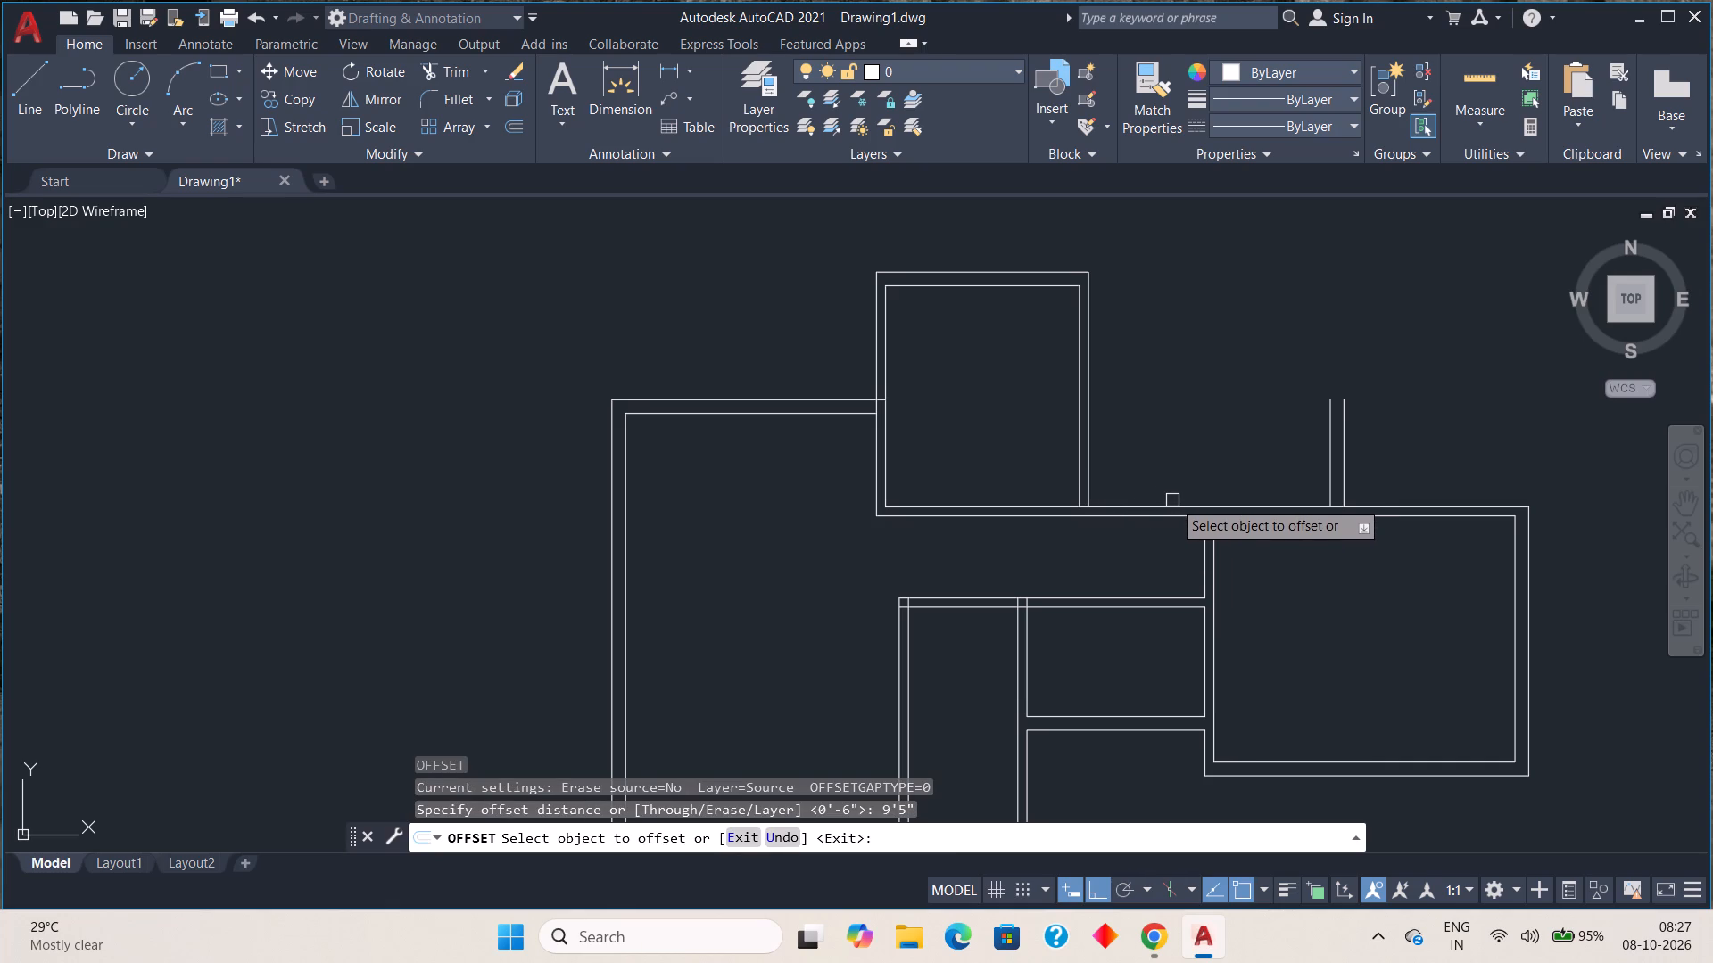
left_click(1172, 503)
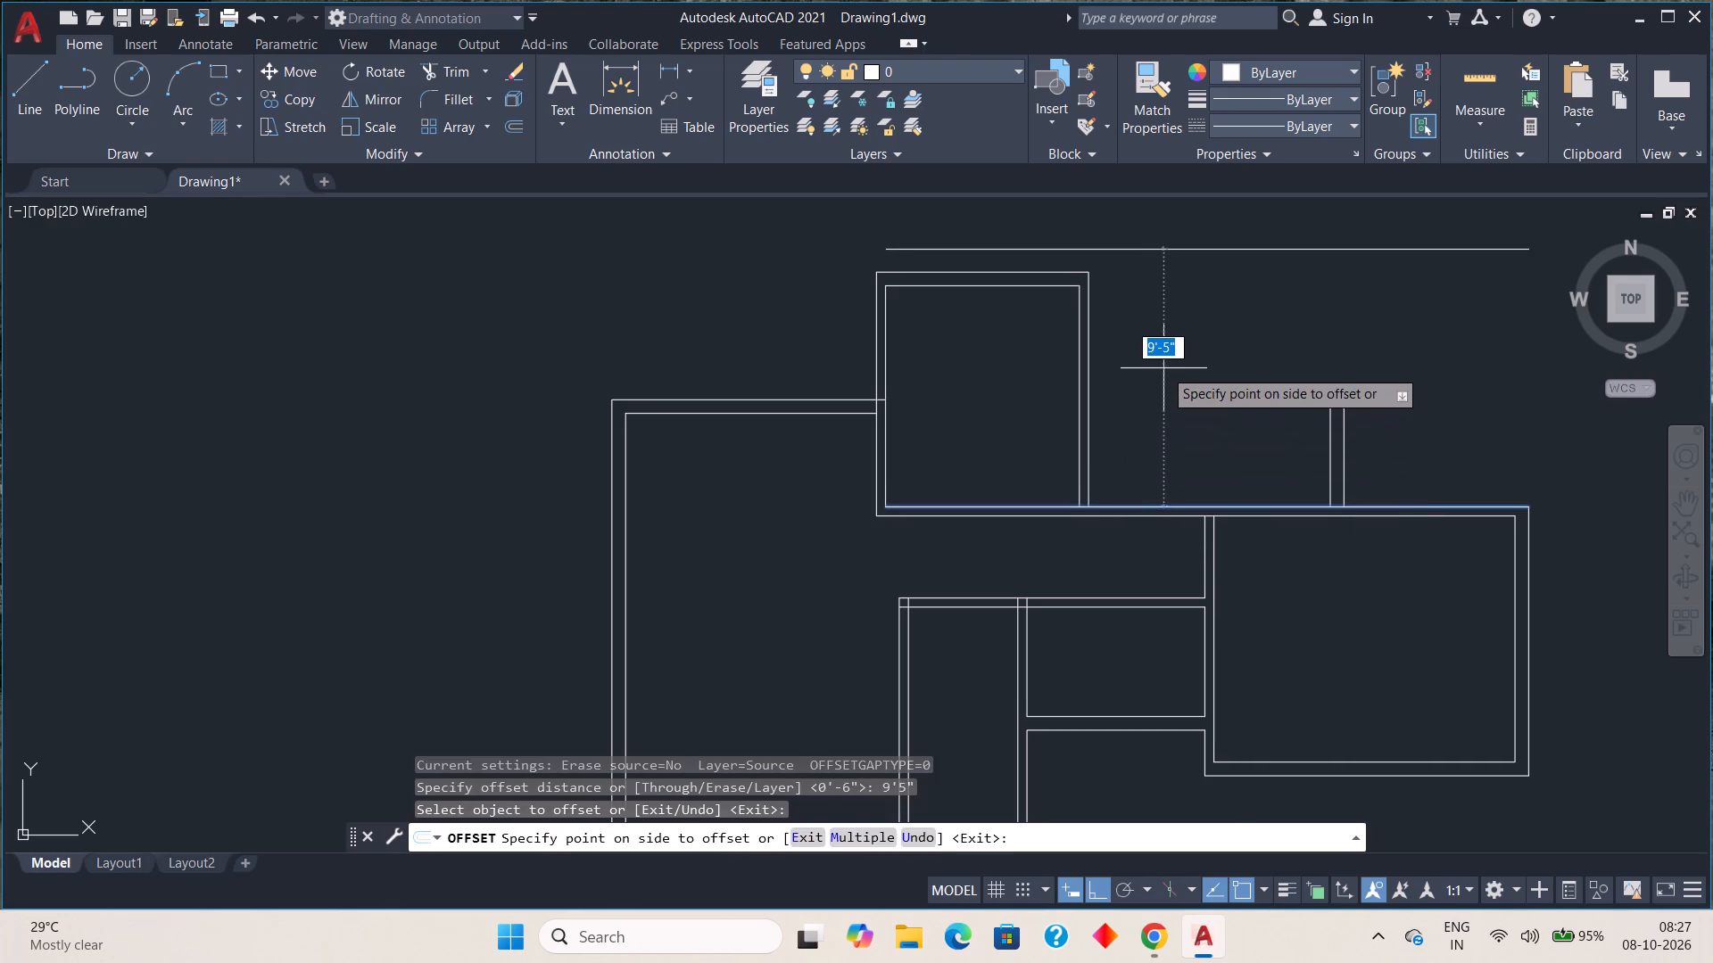
left_click(1163, 368)
Offset the new top line 6" upward to form the second room's double-line upper wall, and end offsetting.
left_click(1165, 254)
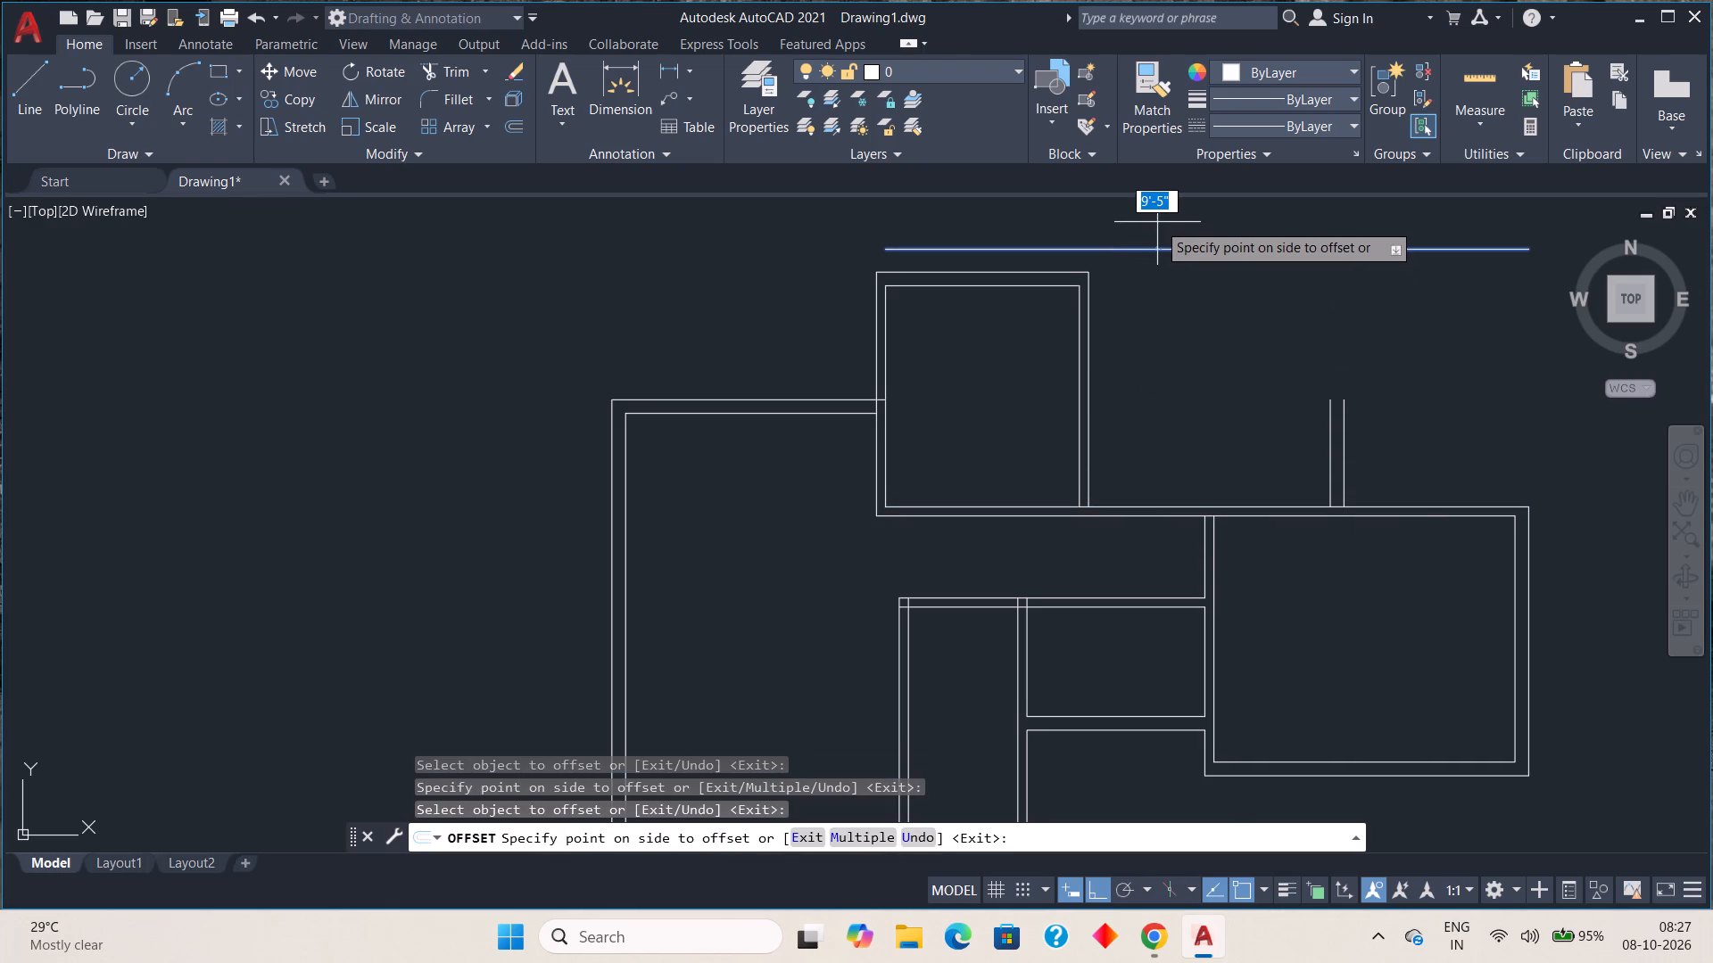
key("6")
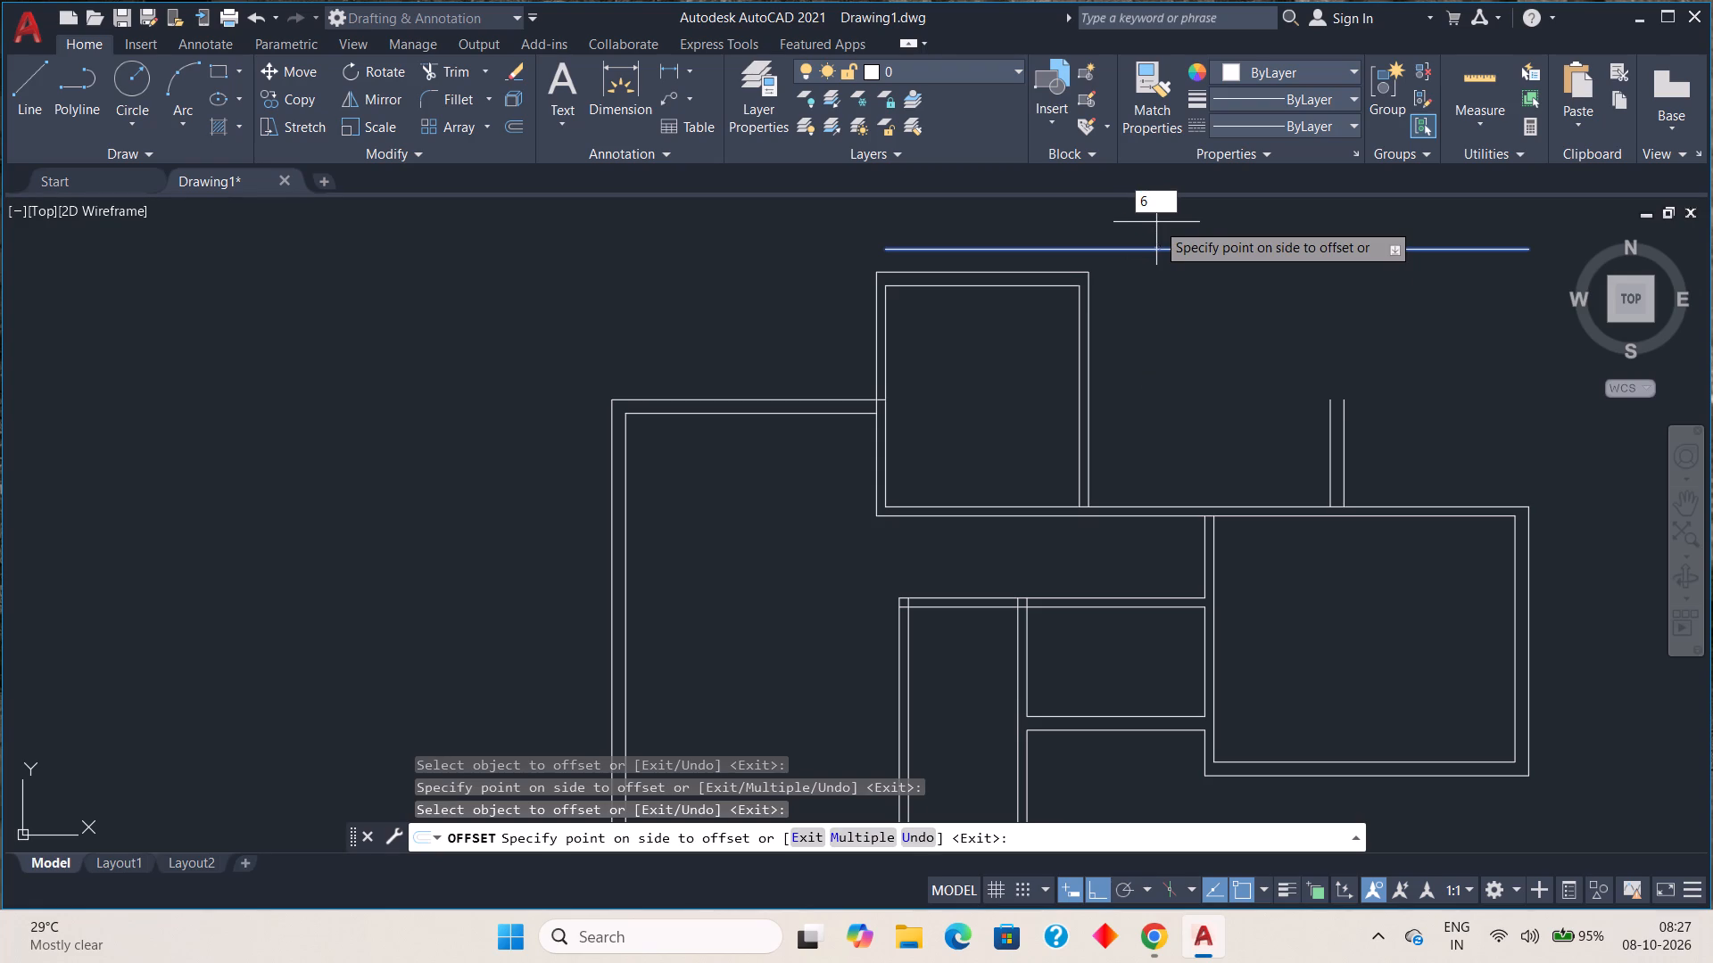
key("shift+quotedbl")
key("Return")
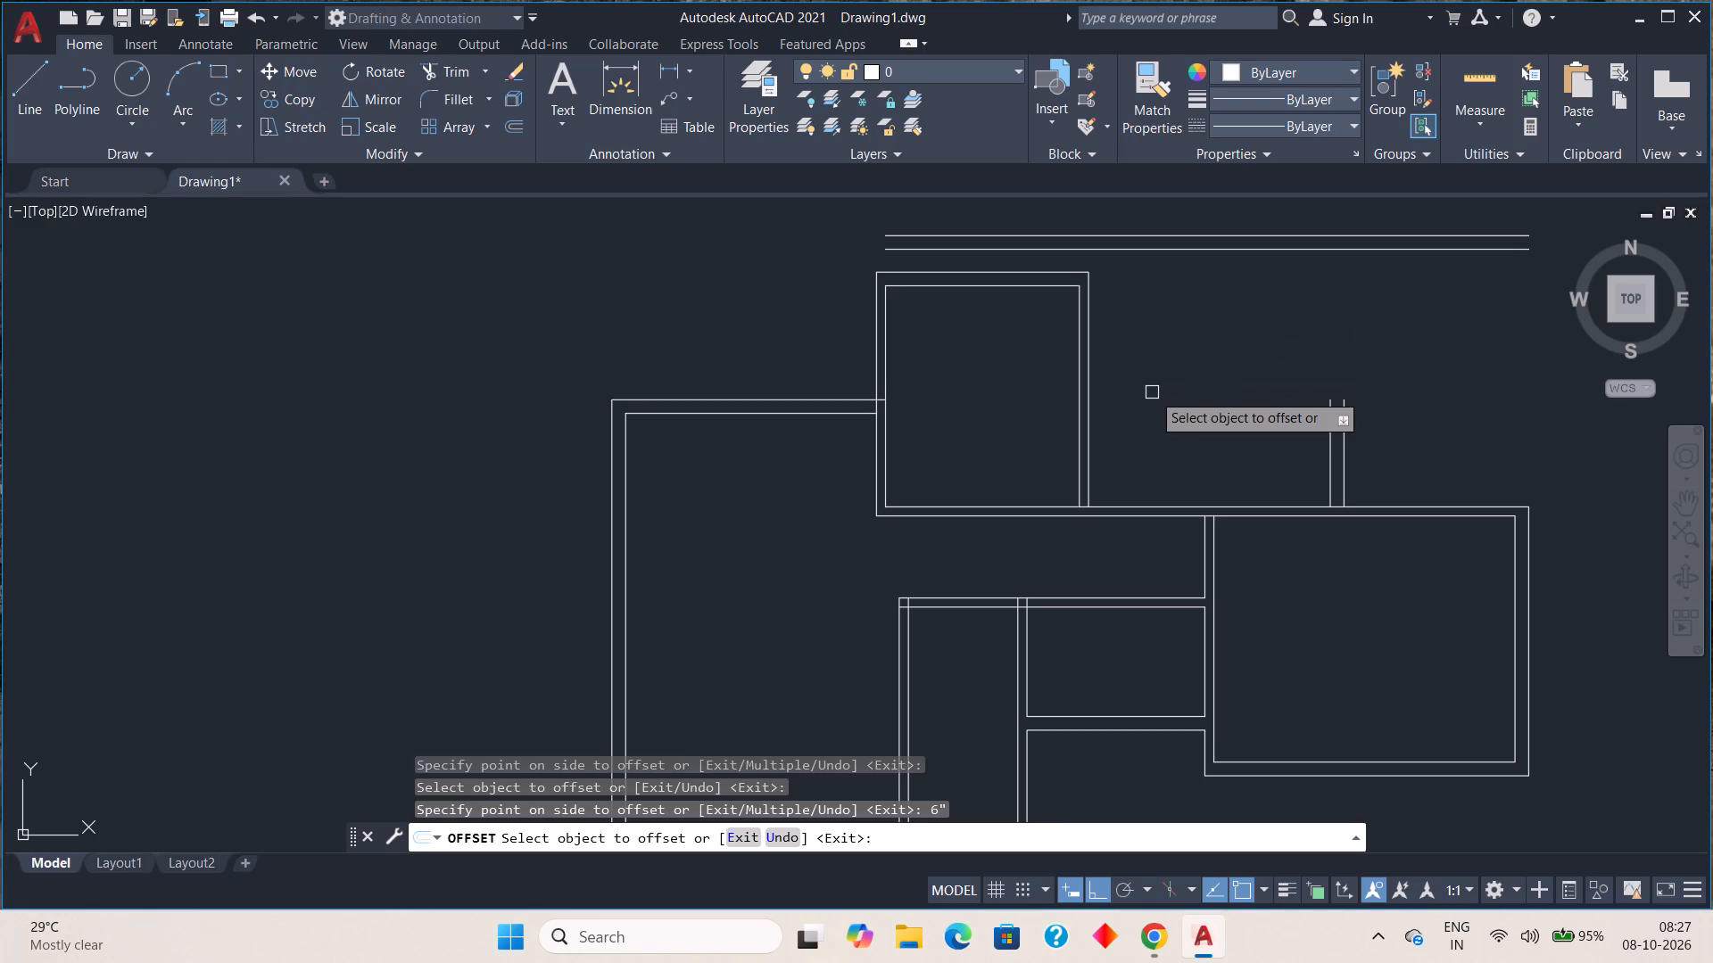
key("Escape")
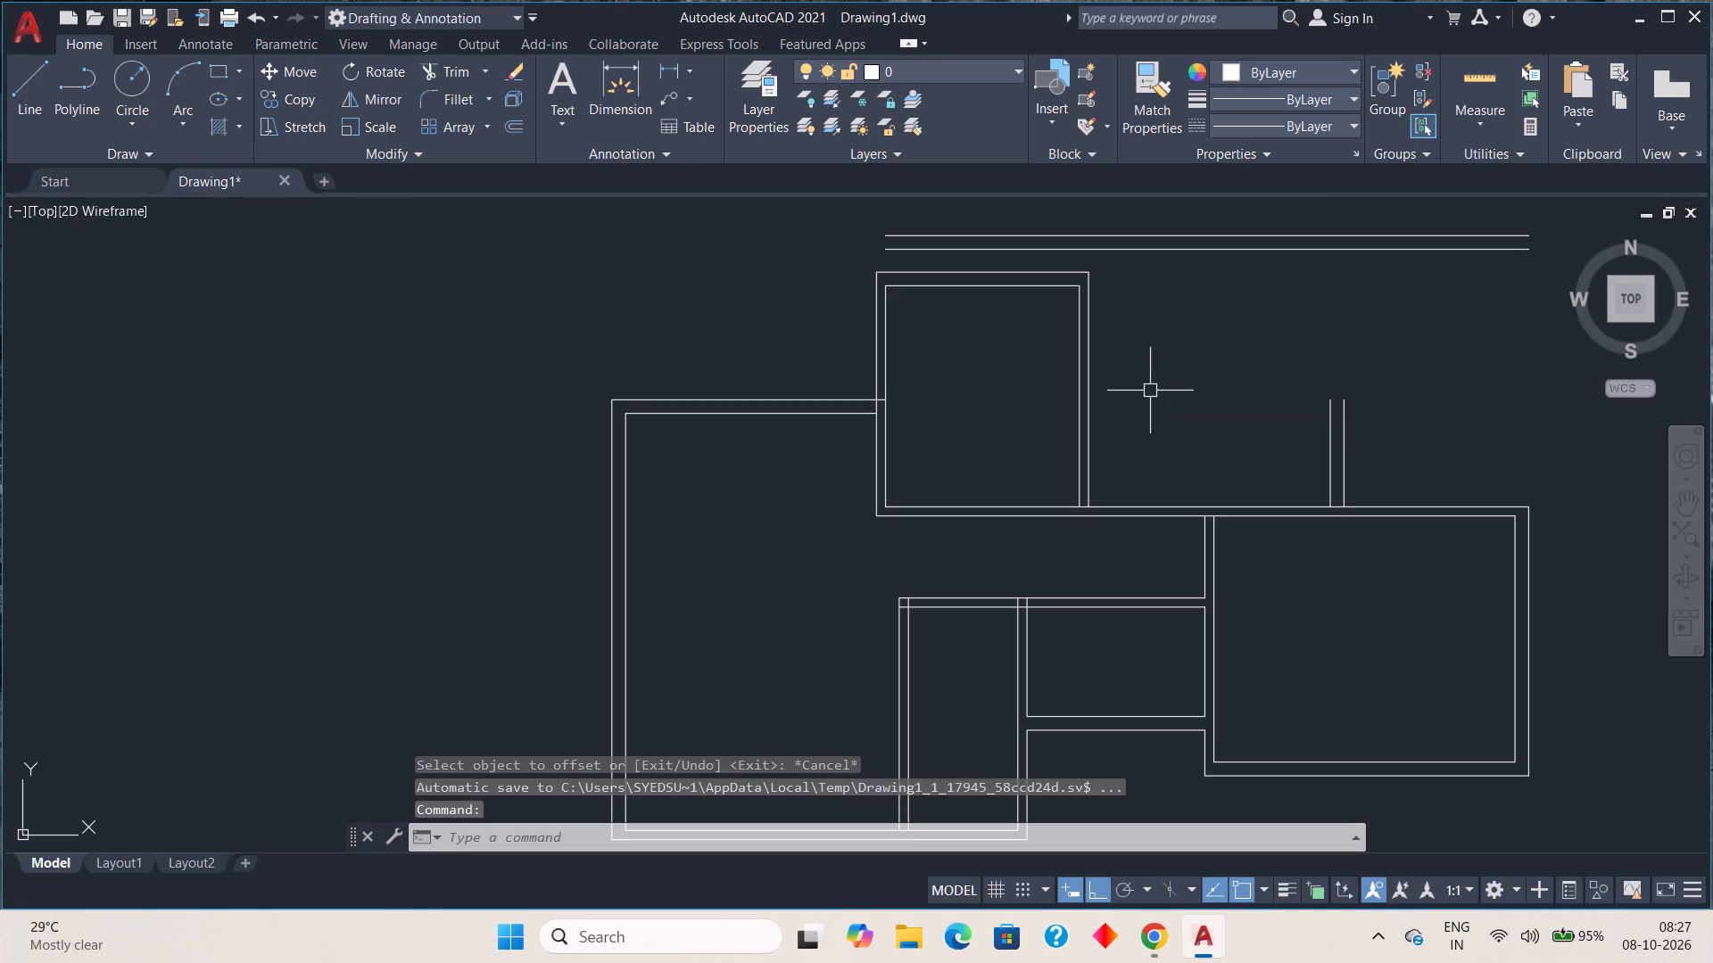
Fillet the second room's two right wall lines with the new upper wall's inner and outer lines, using radius 0 and the Multiple option.
middle_click_drag(1154, 329, 1109, 392)
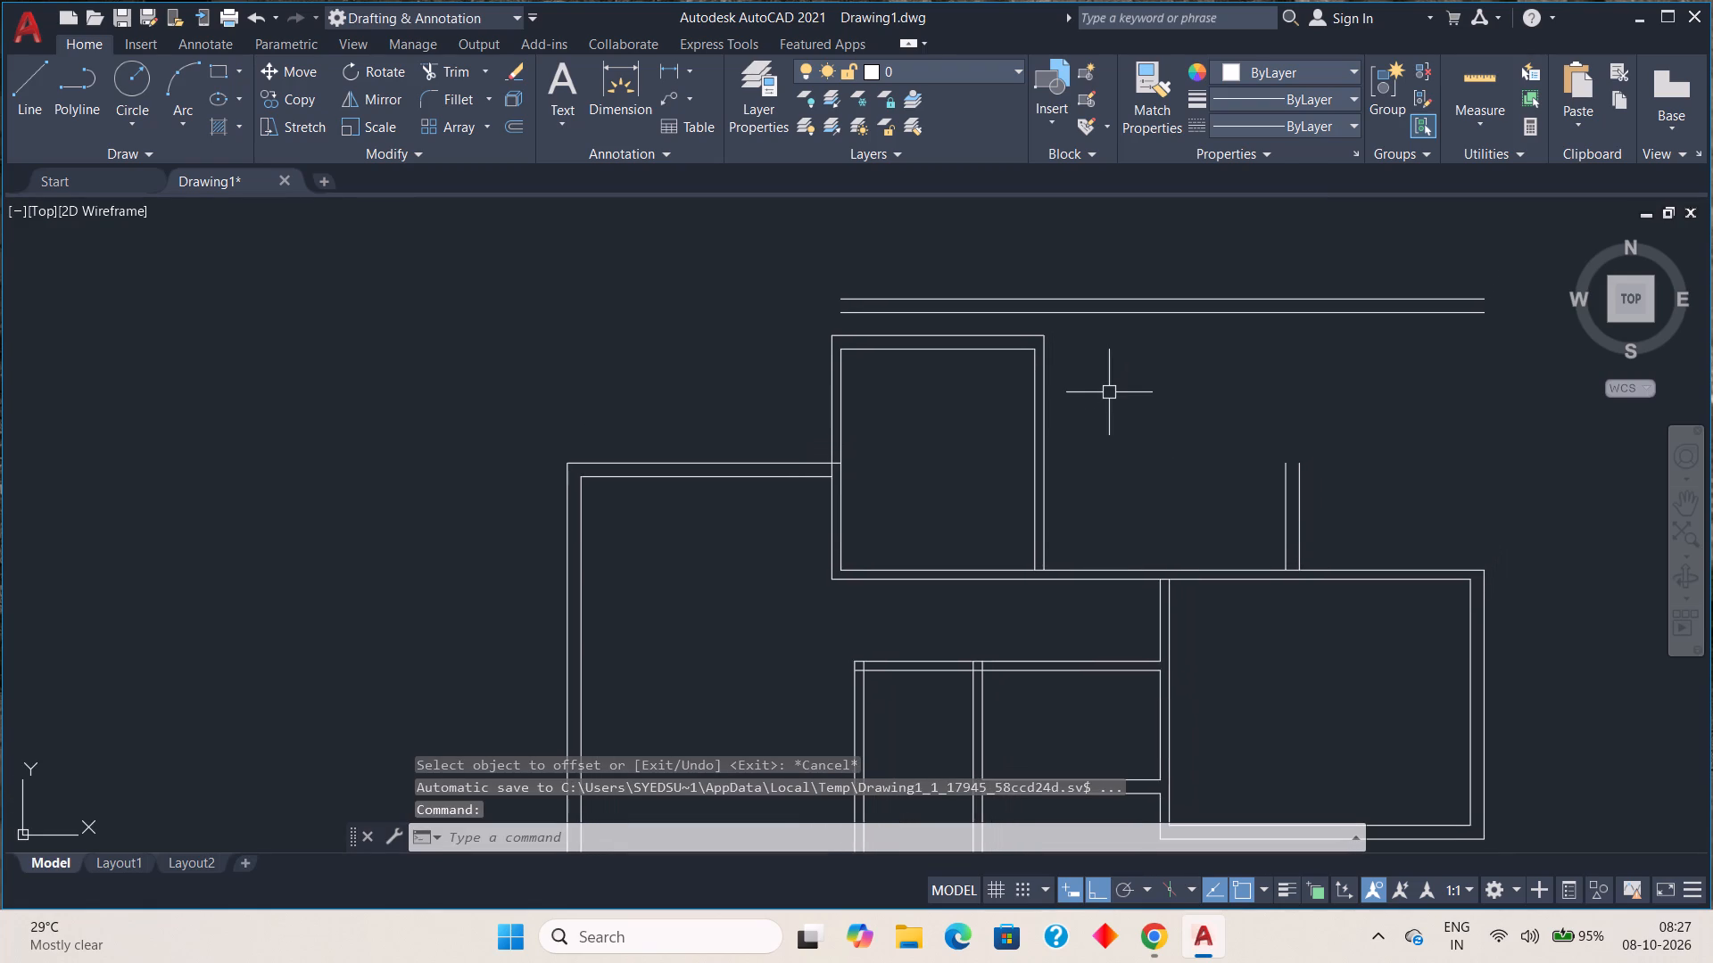
type("f")
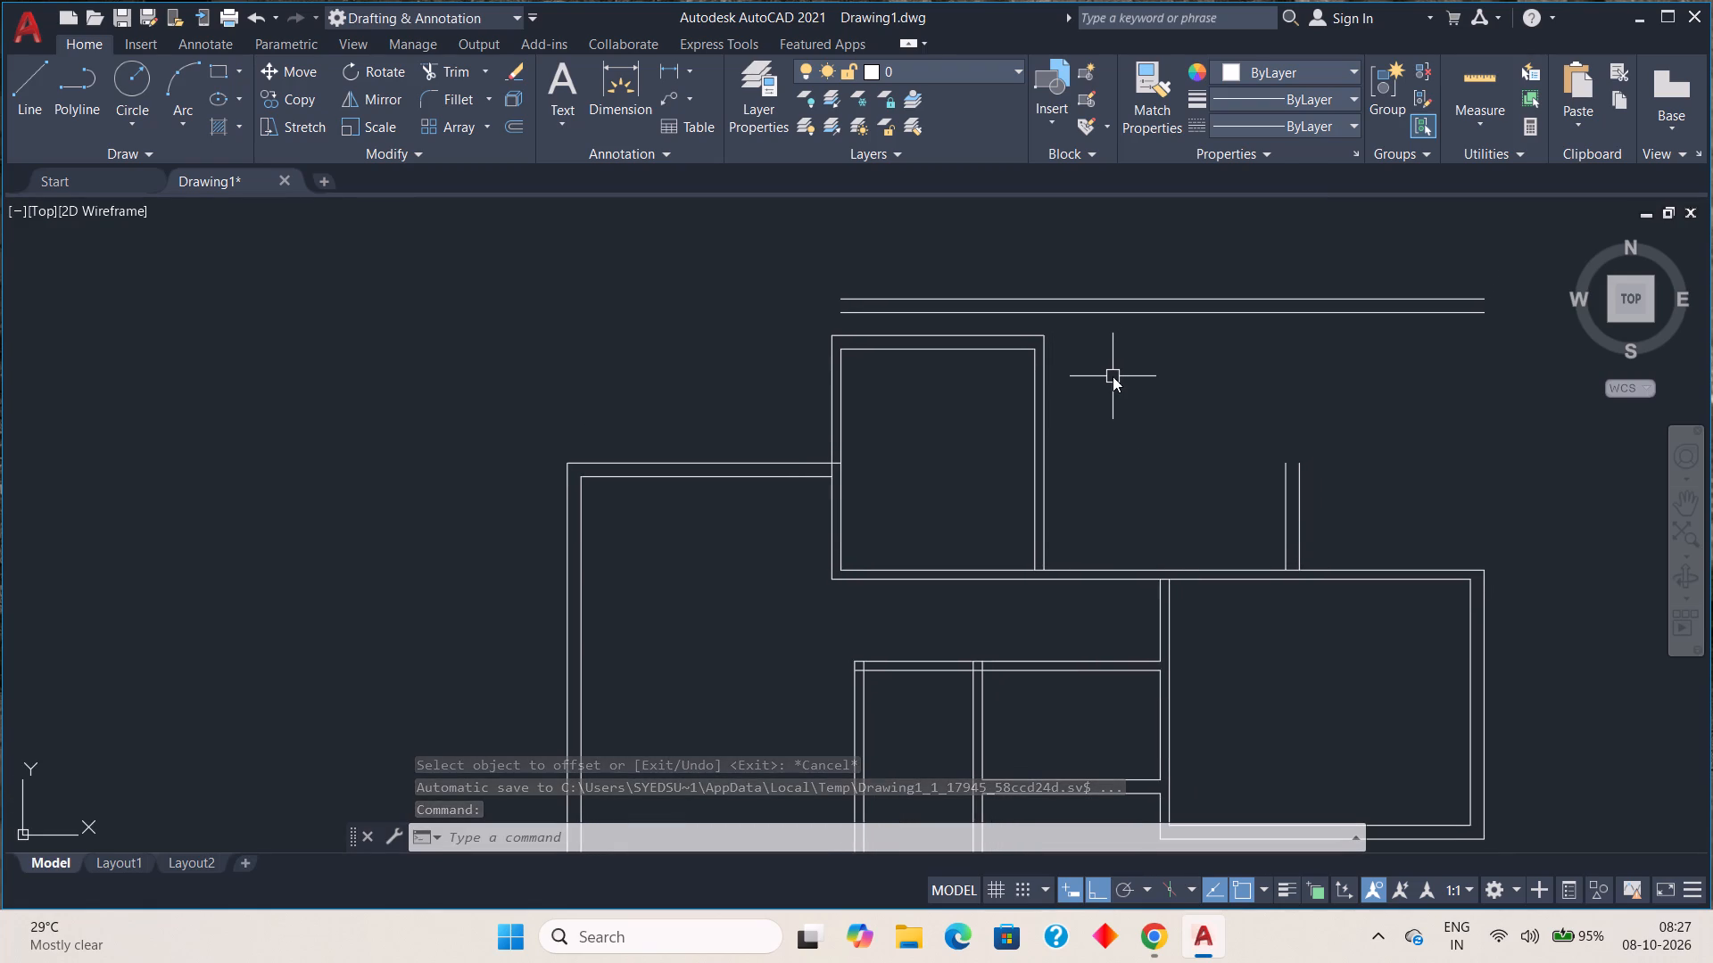
key("space")
key("r")
key("space")
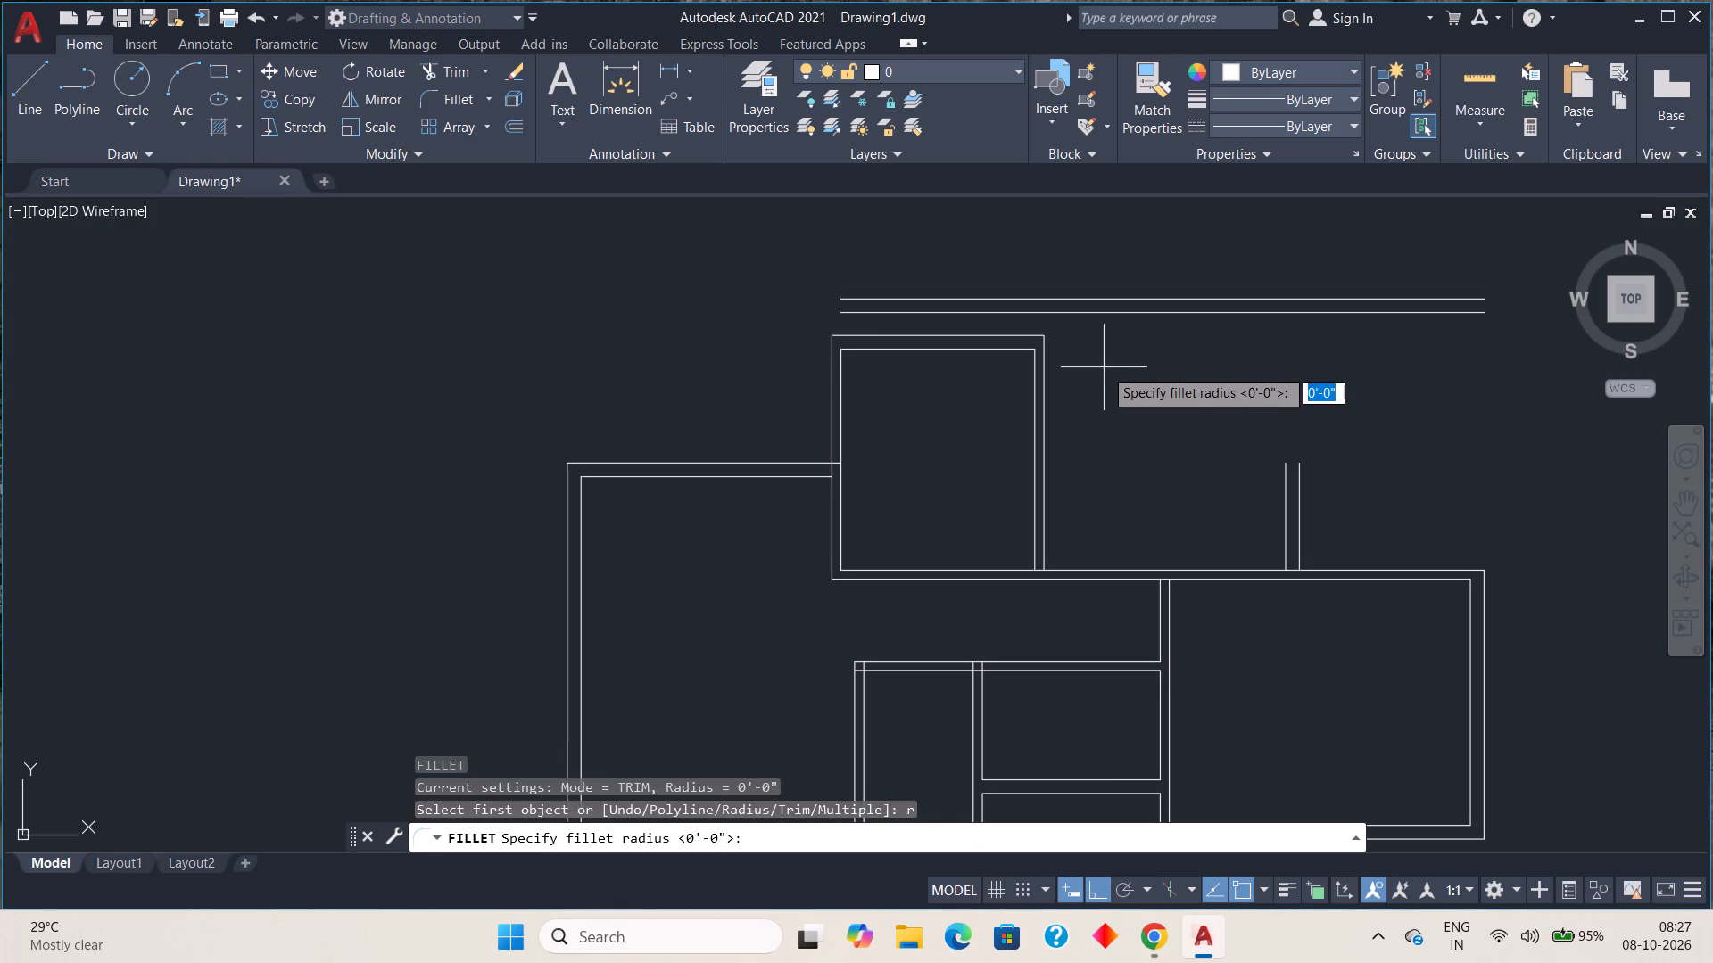
key("space")
key("m")
key("space")
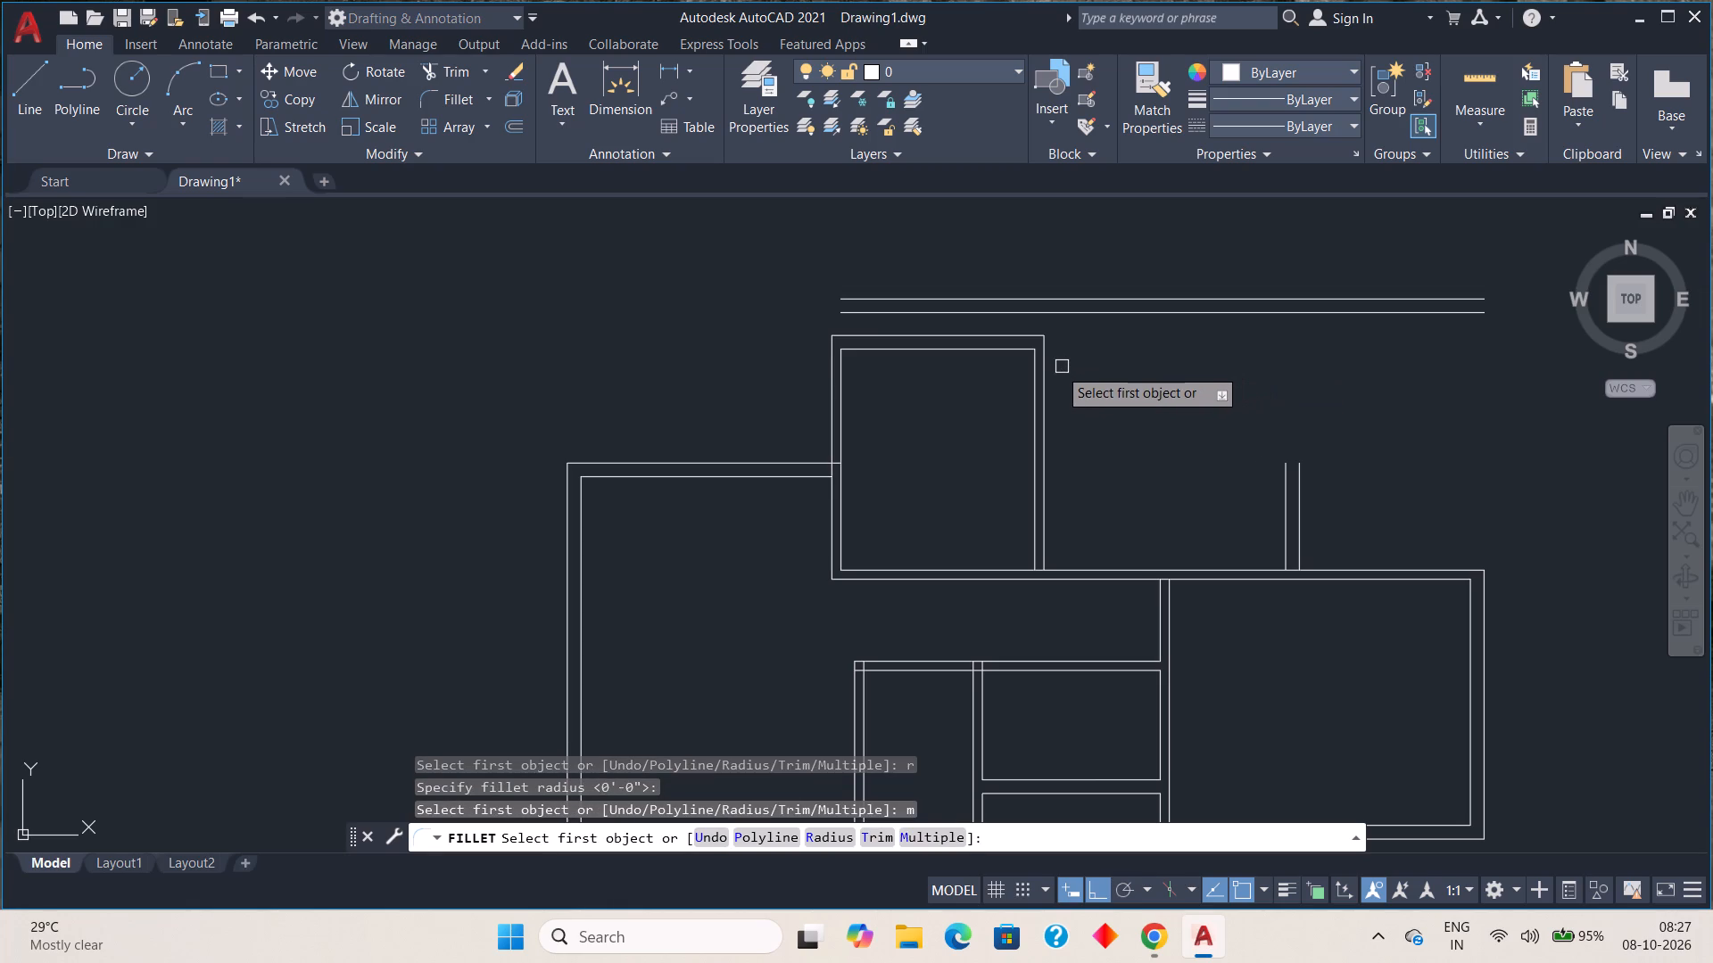
left_click(1282, 508)
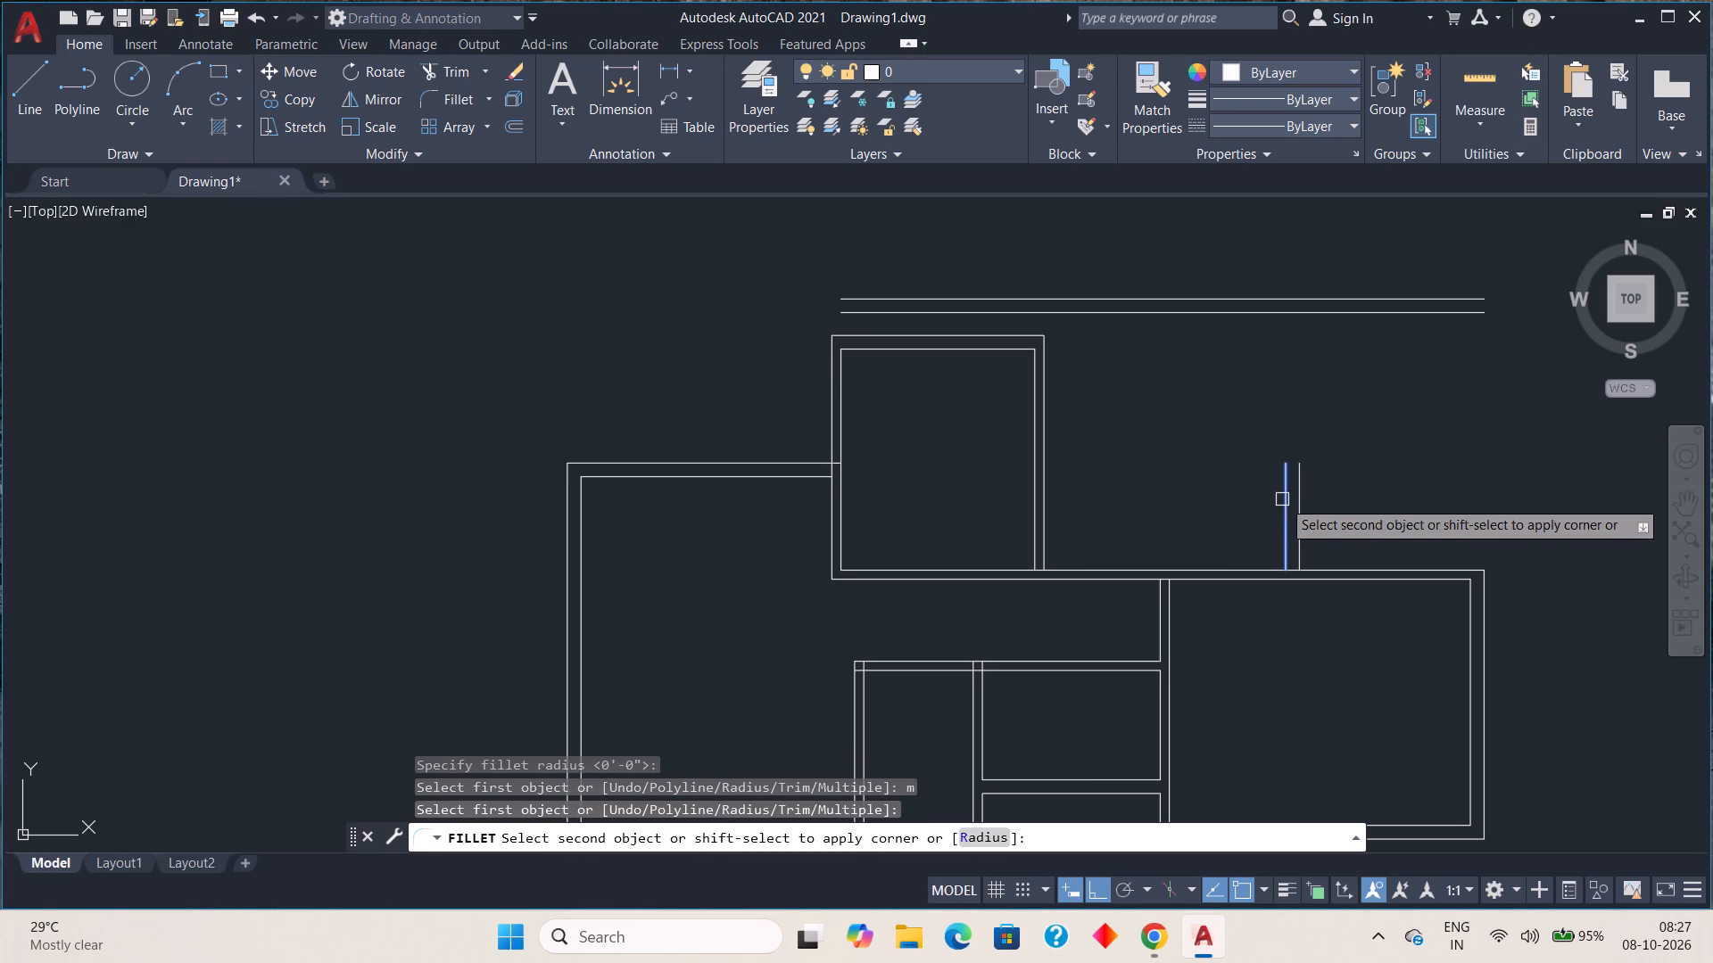
left_click(1254, 312)
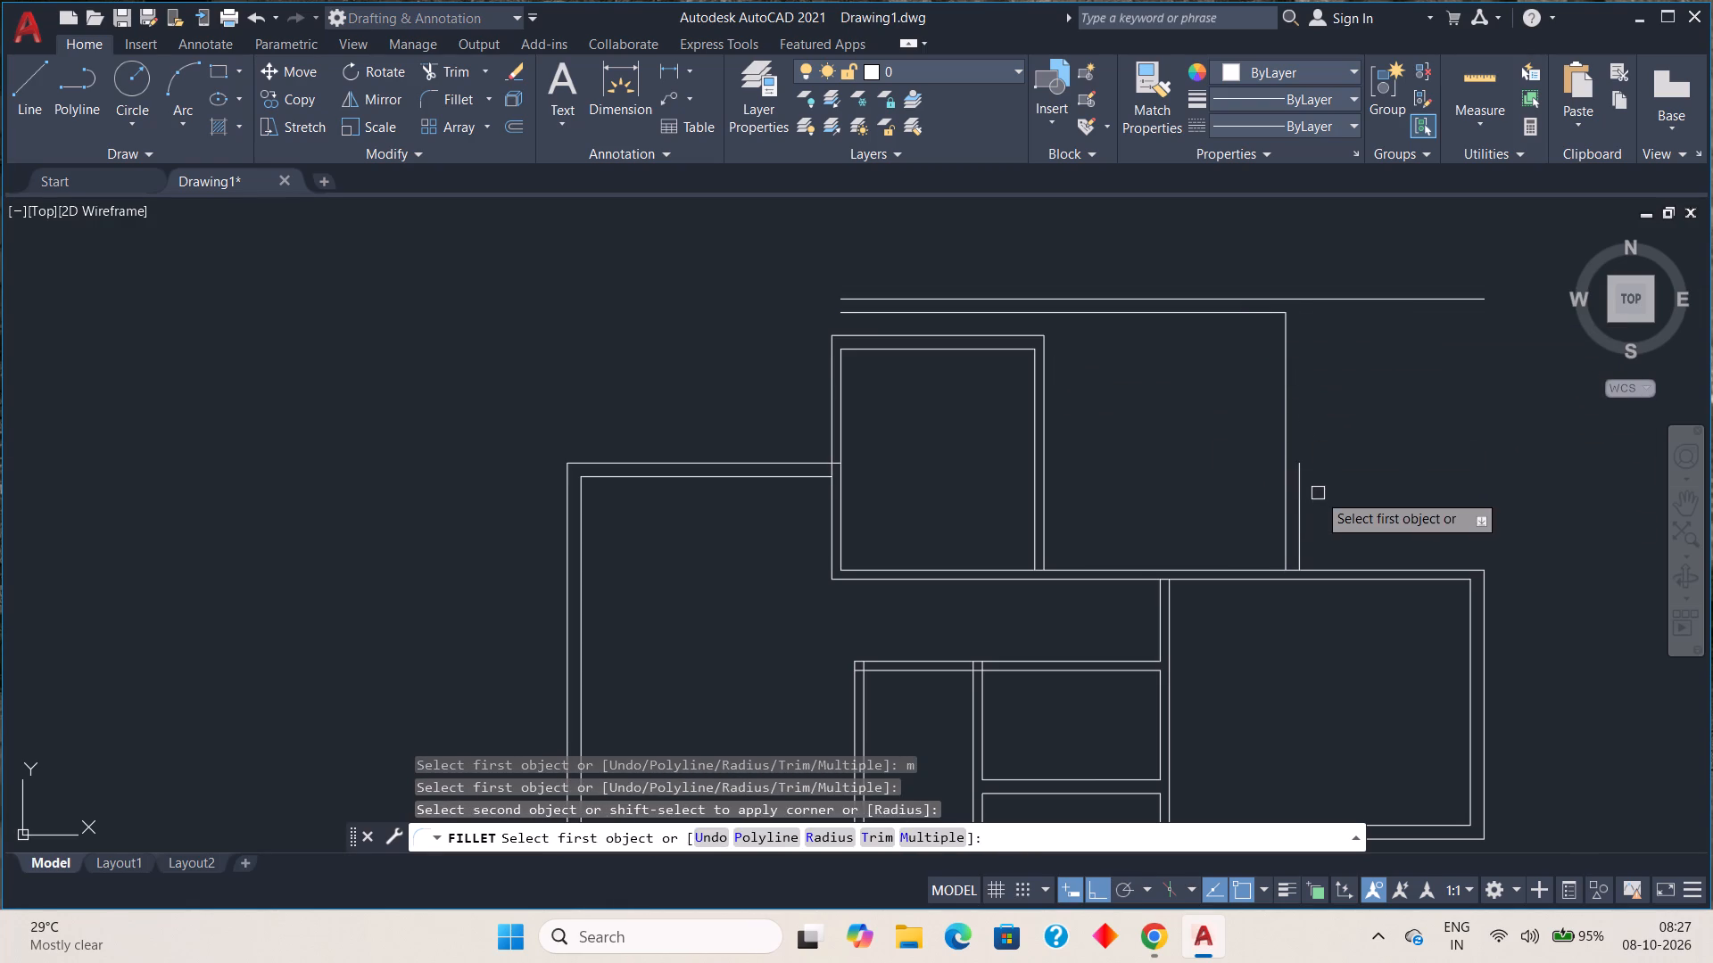
left_click(1298, 493)
left_click(1290, 295)
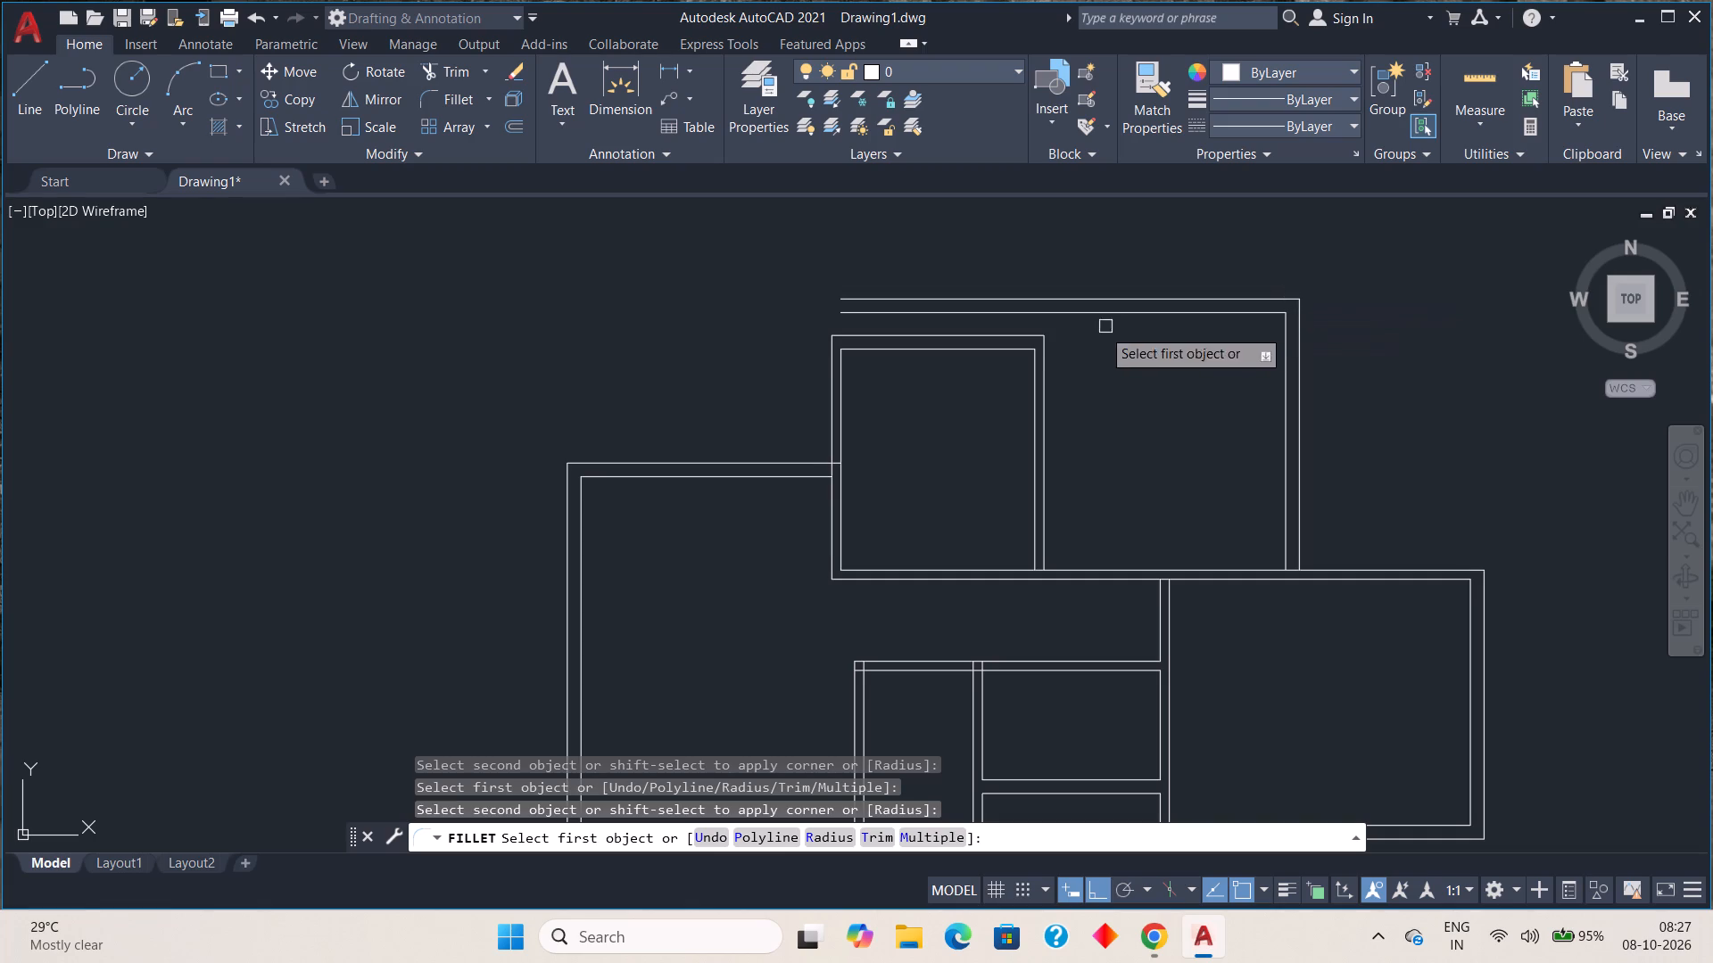
Fillet the partition's right line with the new upper wall's inner line to close the second upper room, and end filleting.
left_click(1046, 365)
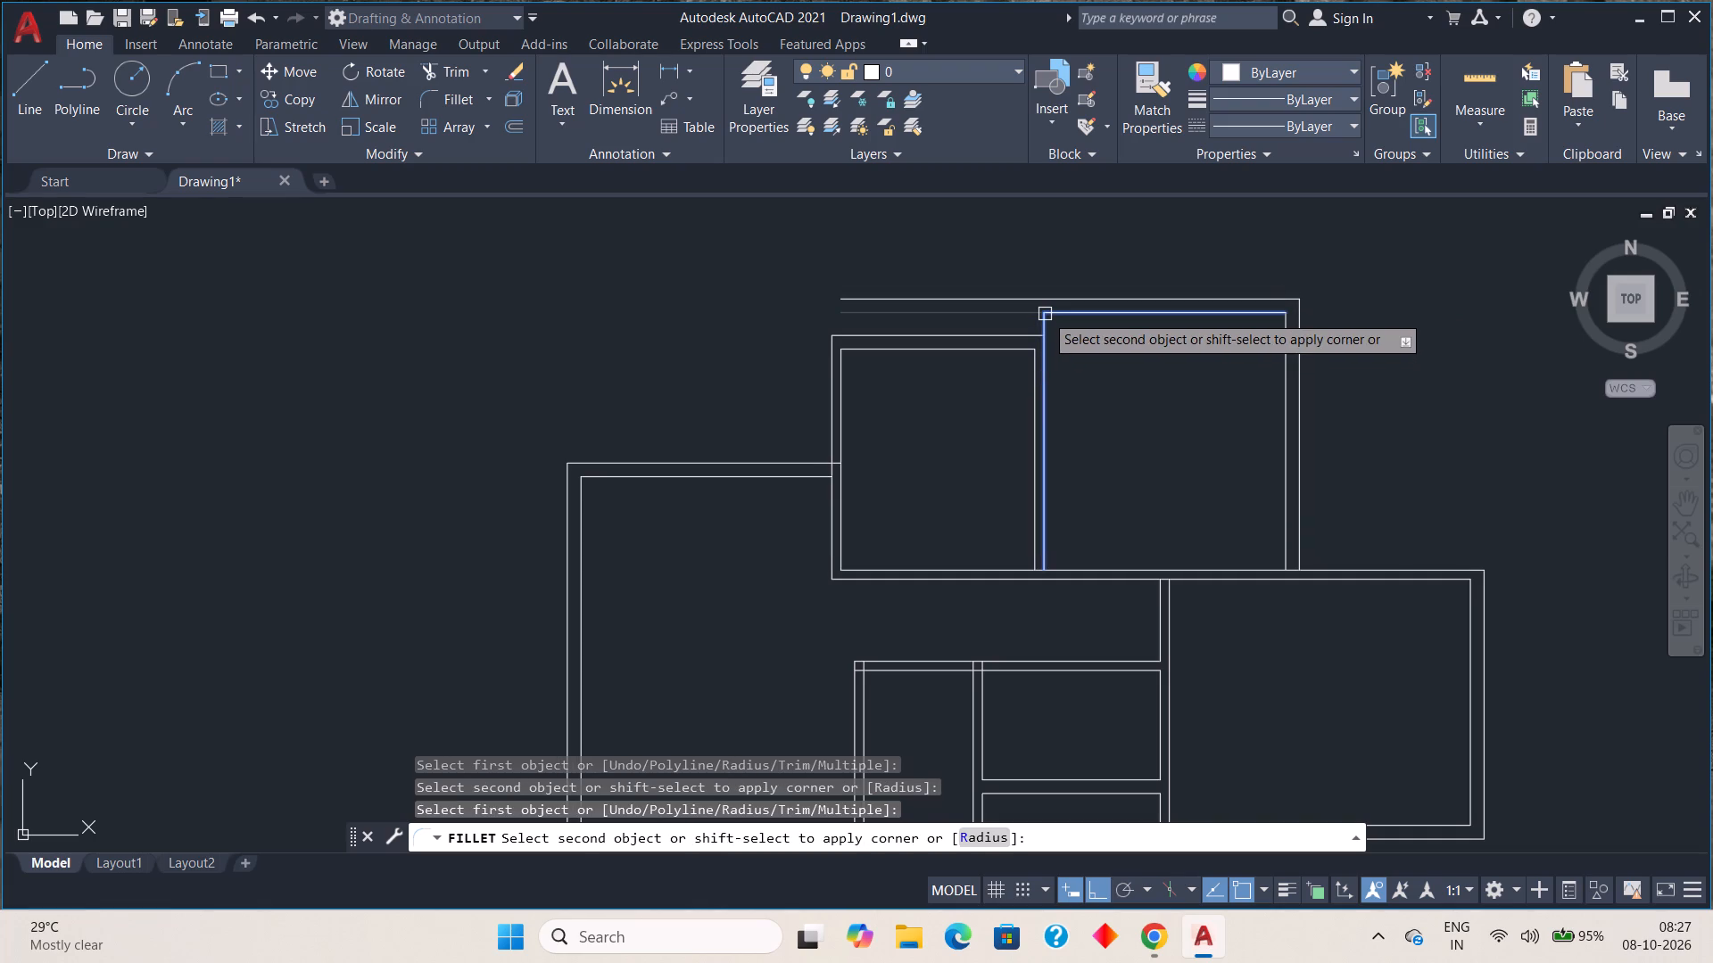
left_click(1045, 314)
left_click(1029, 375)
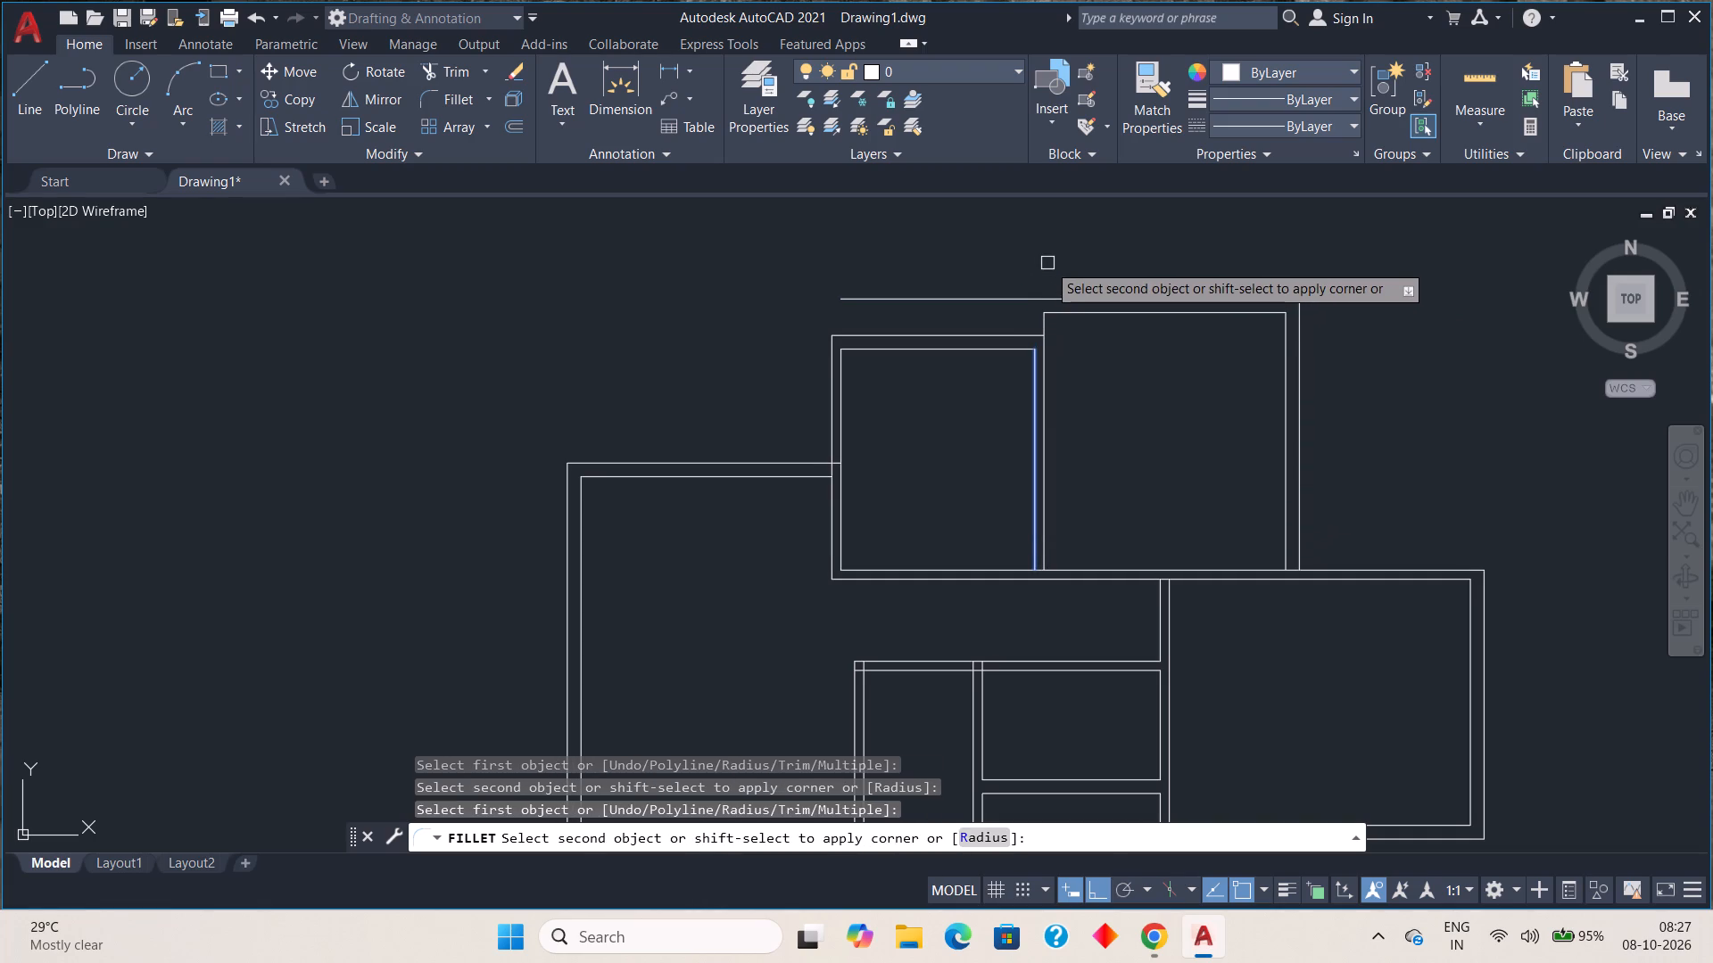
key("Escape")
Shorten the second room's outer top line so that its left end stops at the partition, leaving it 9'4" long.
left_click(876, 295)
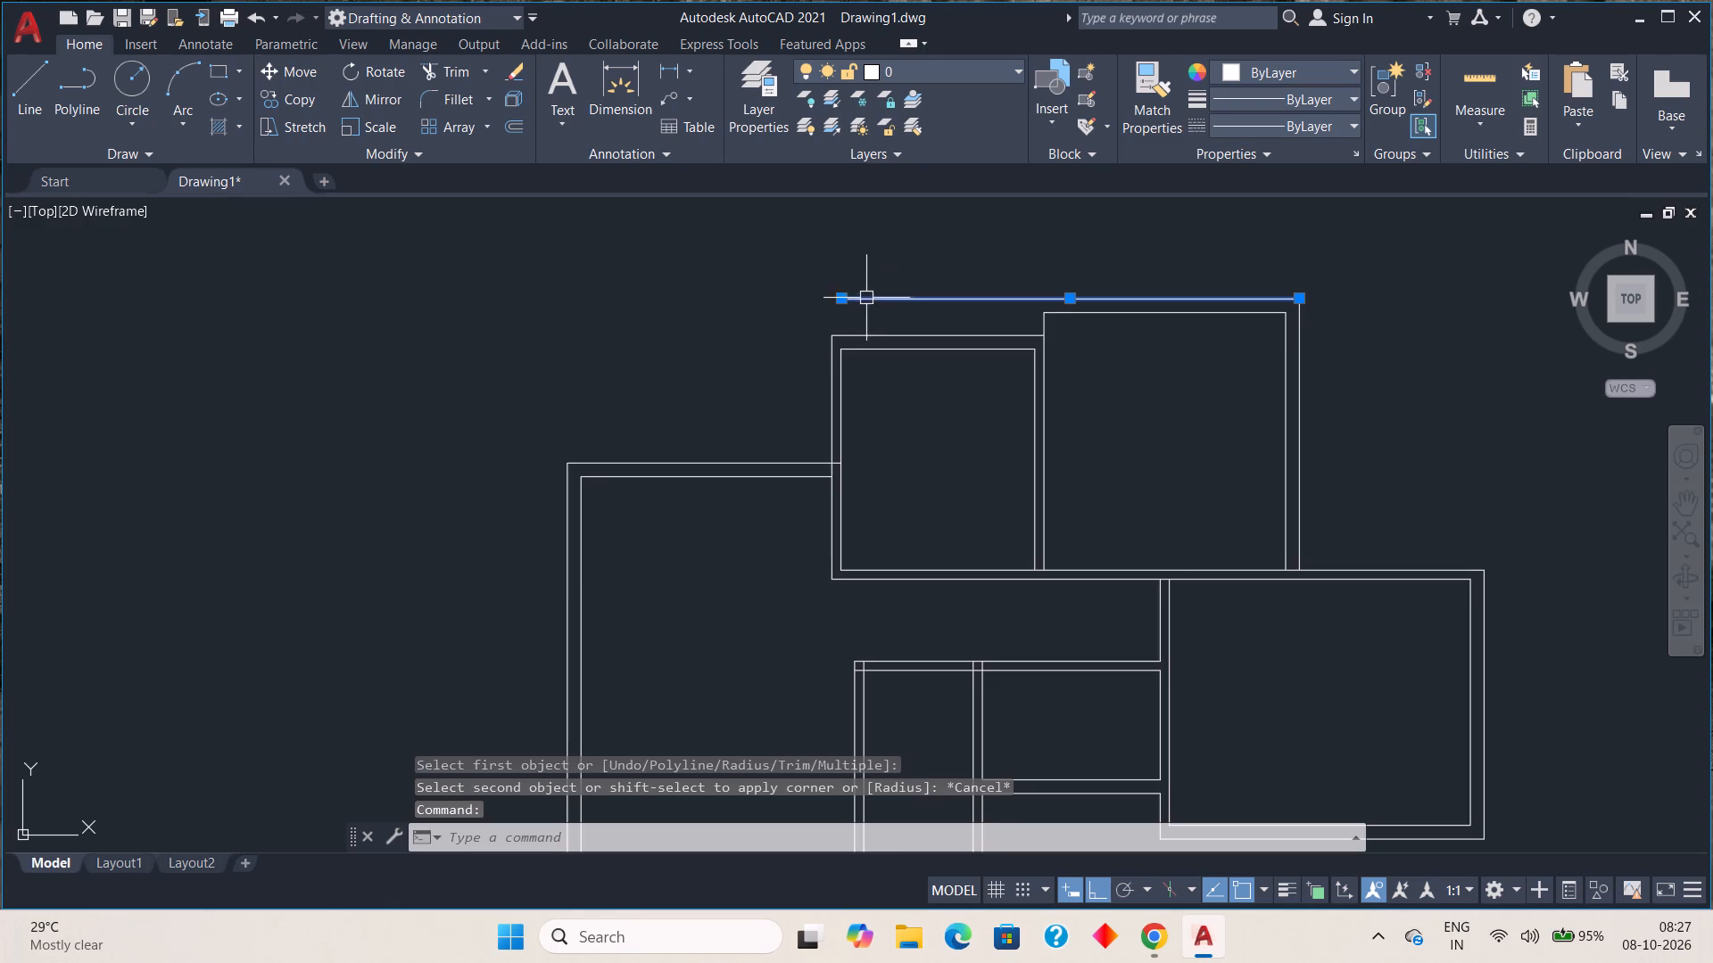
left_click(843, 295)
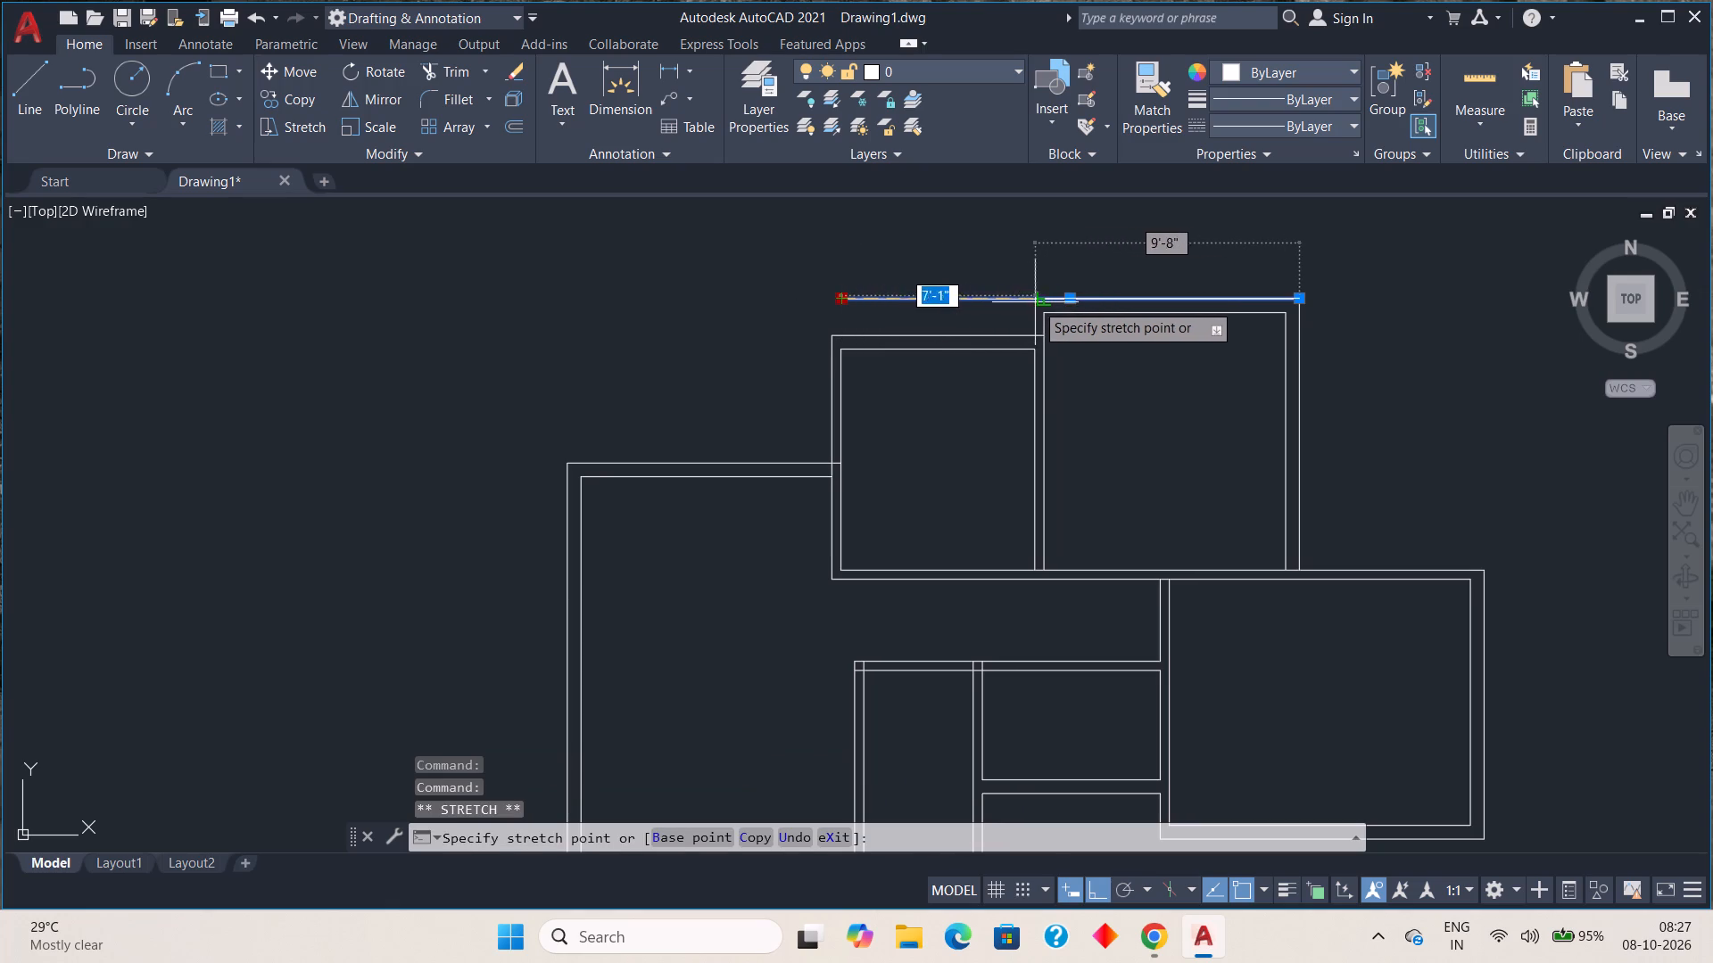
left_click(1039, 302)
key("Escape")
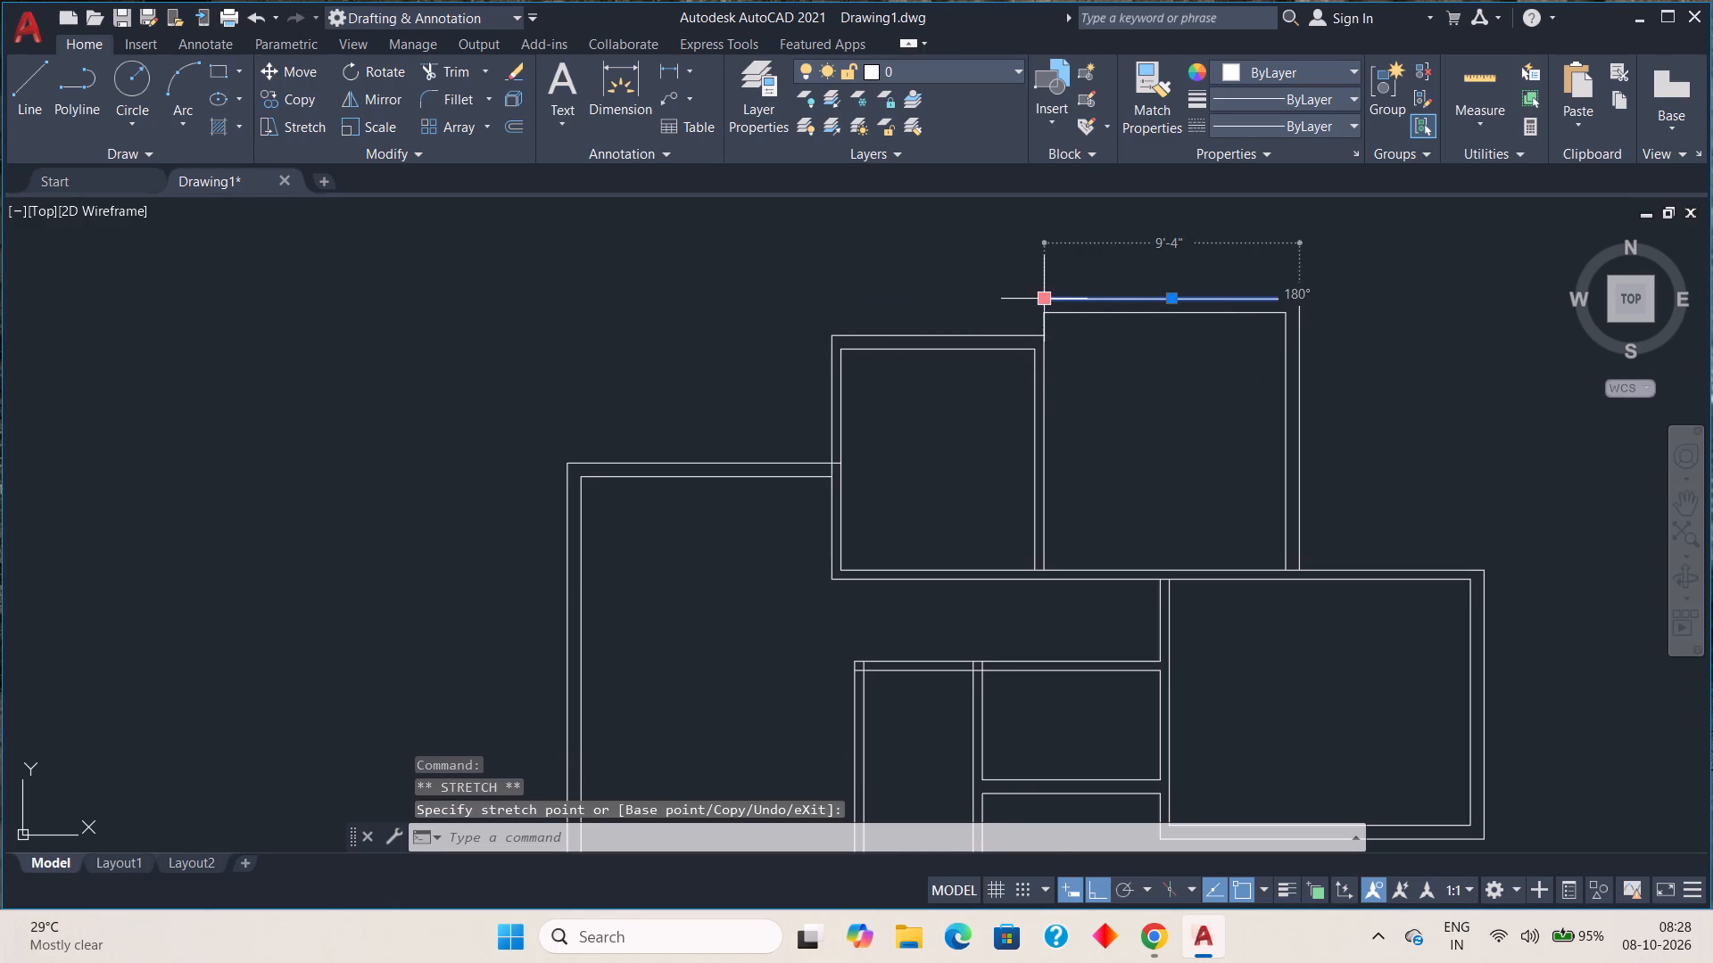
key("Escape")
Fillet the partition's left line with the second room's outer top line at radius 0 to close the outer corner.
type("f")
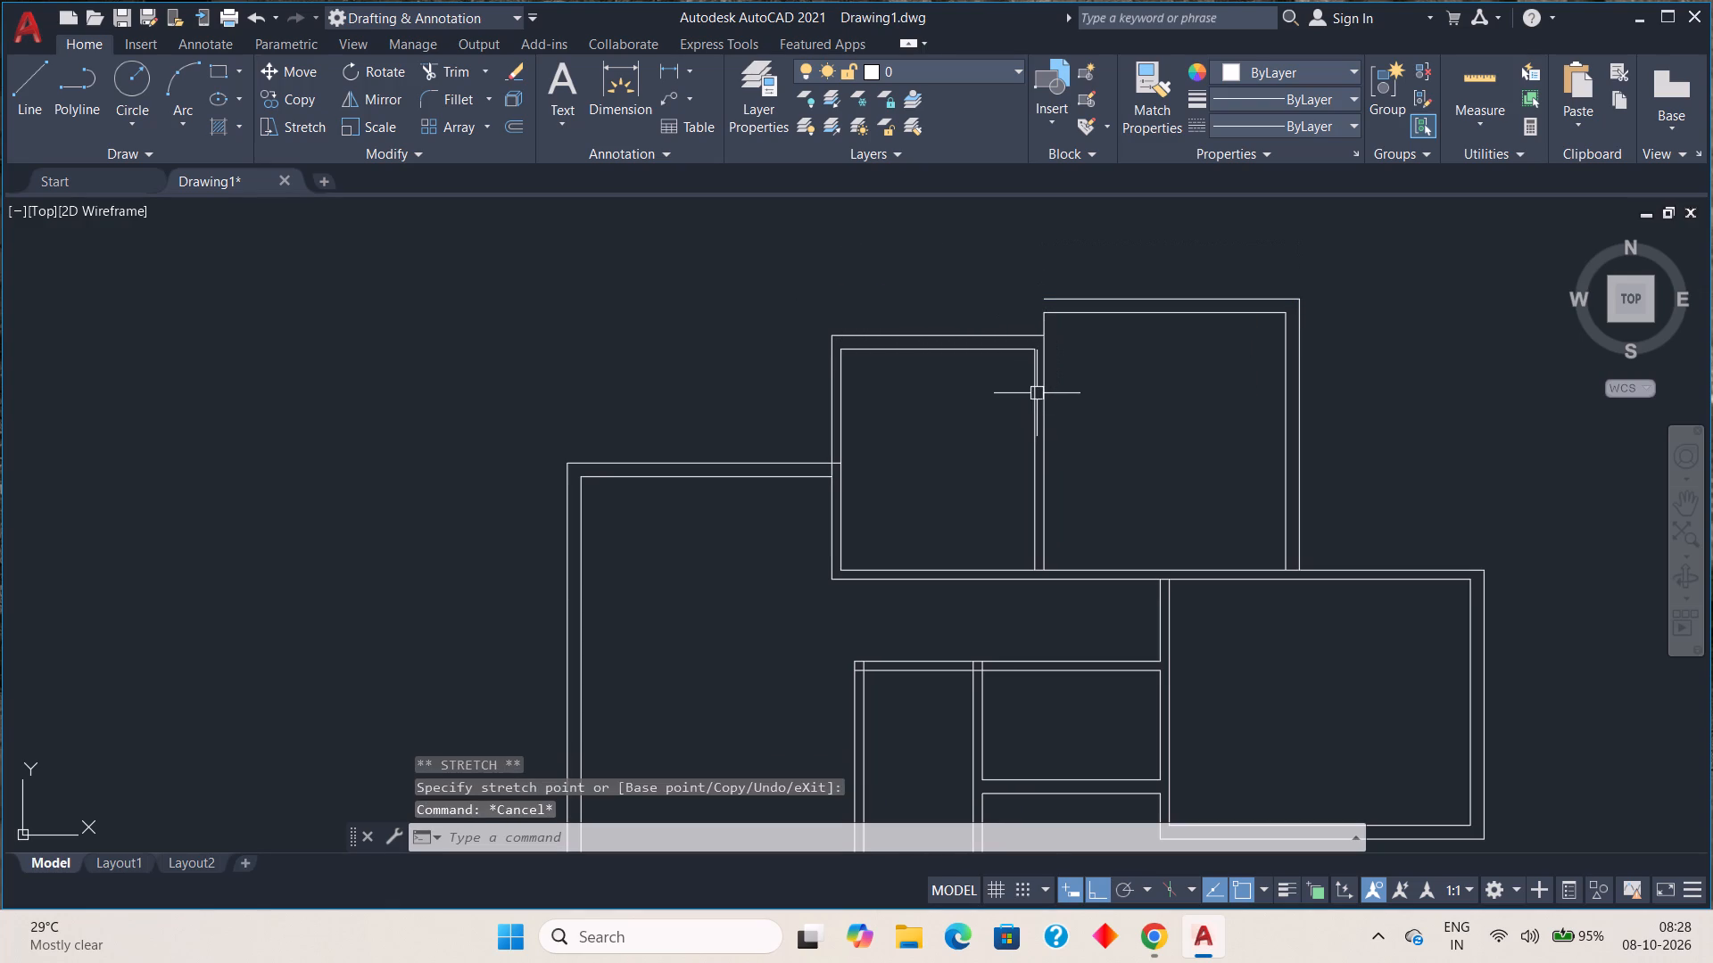
key("space")
key("r")
key("space")
key("space")
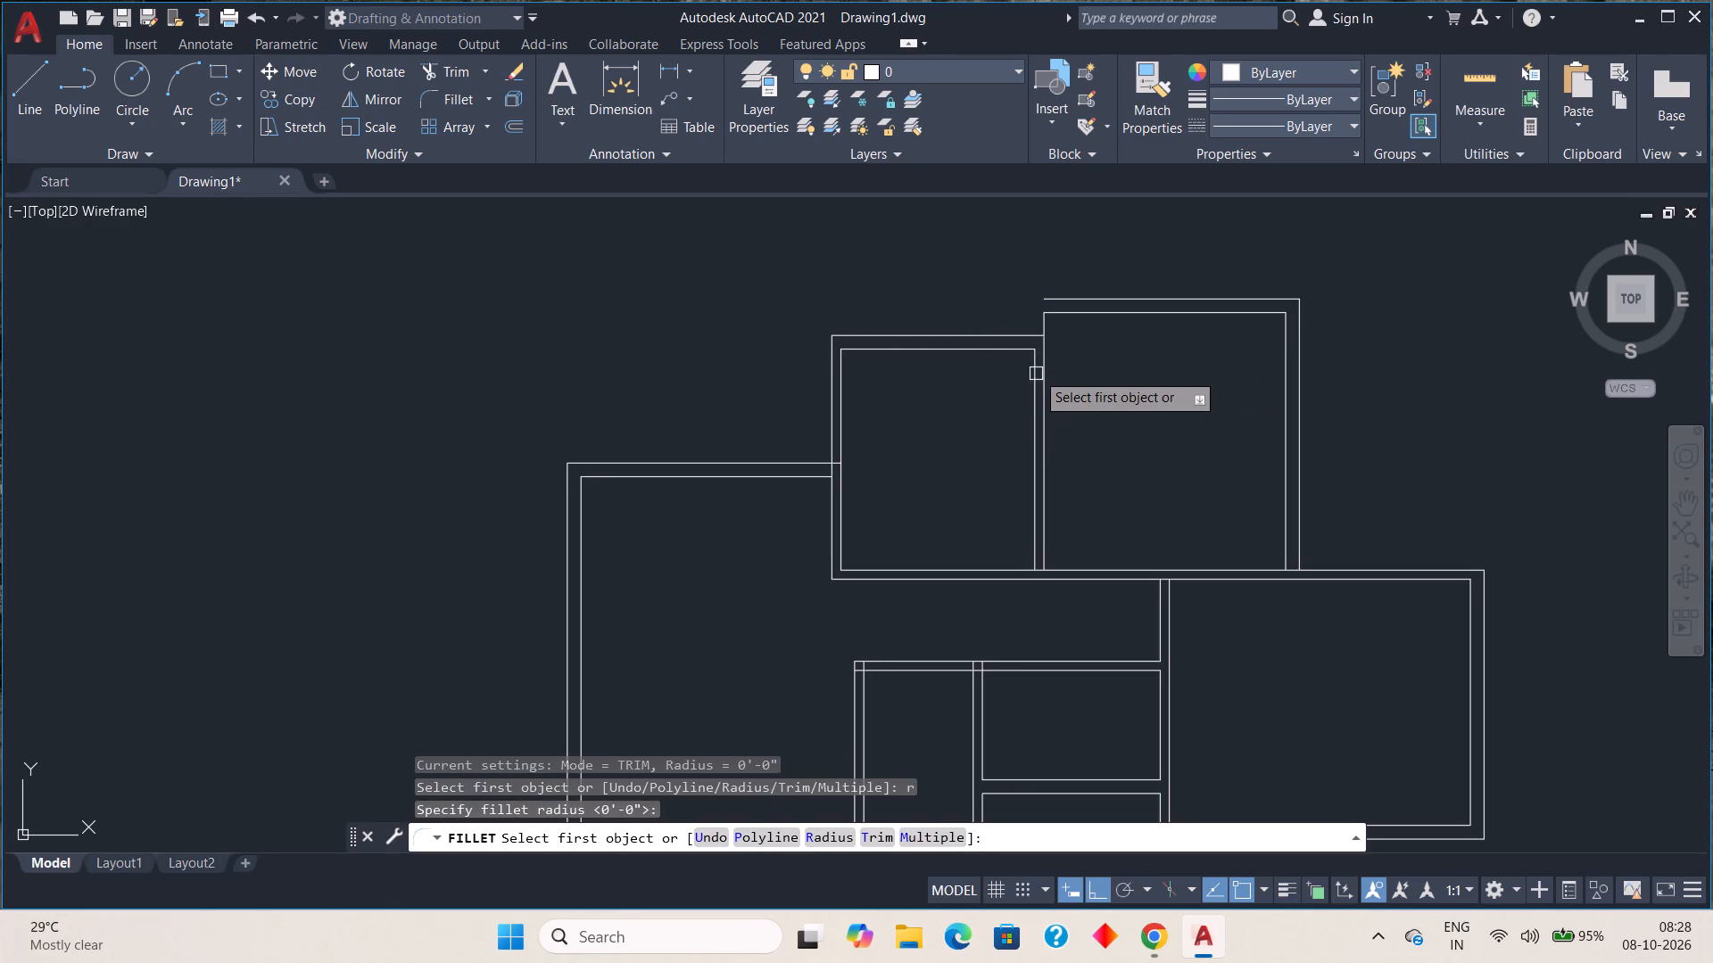
left_click(1032, 369)
left_click(1050, 298)
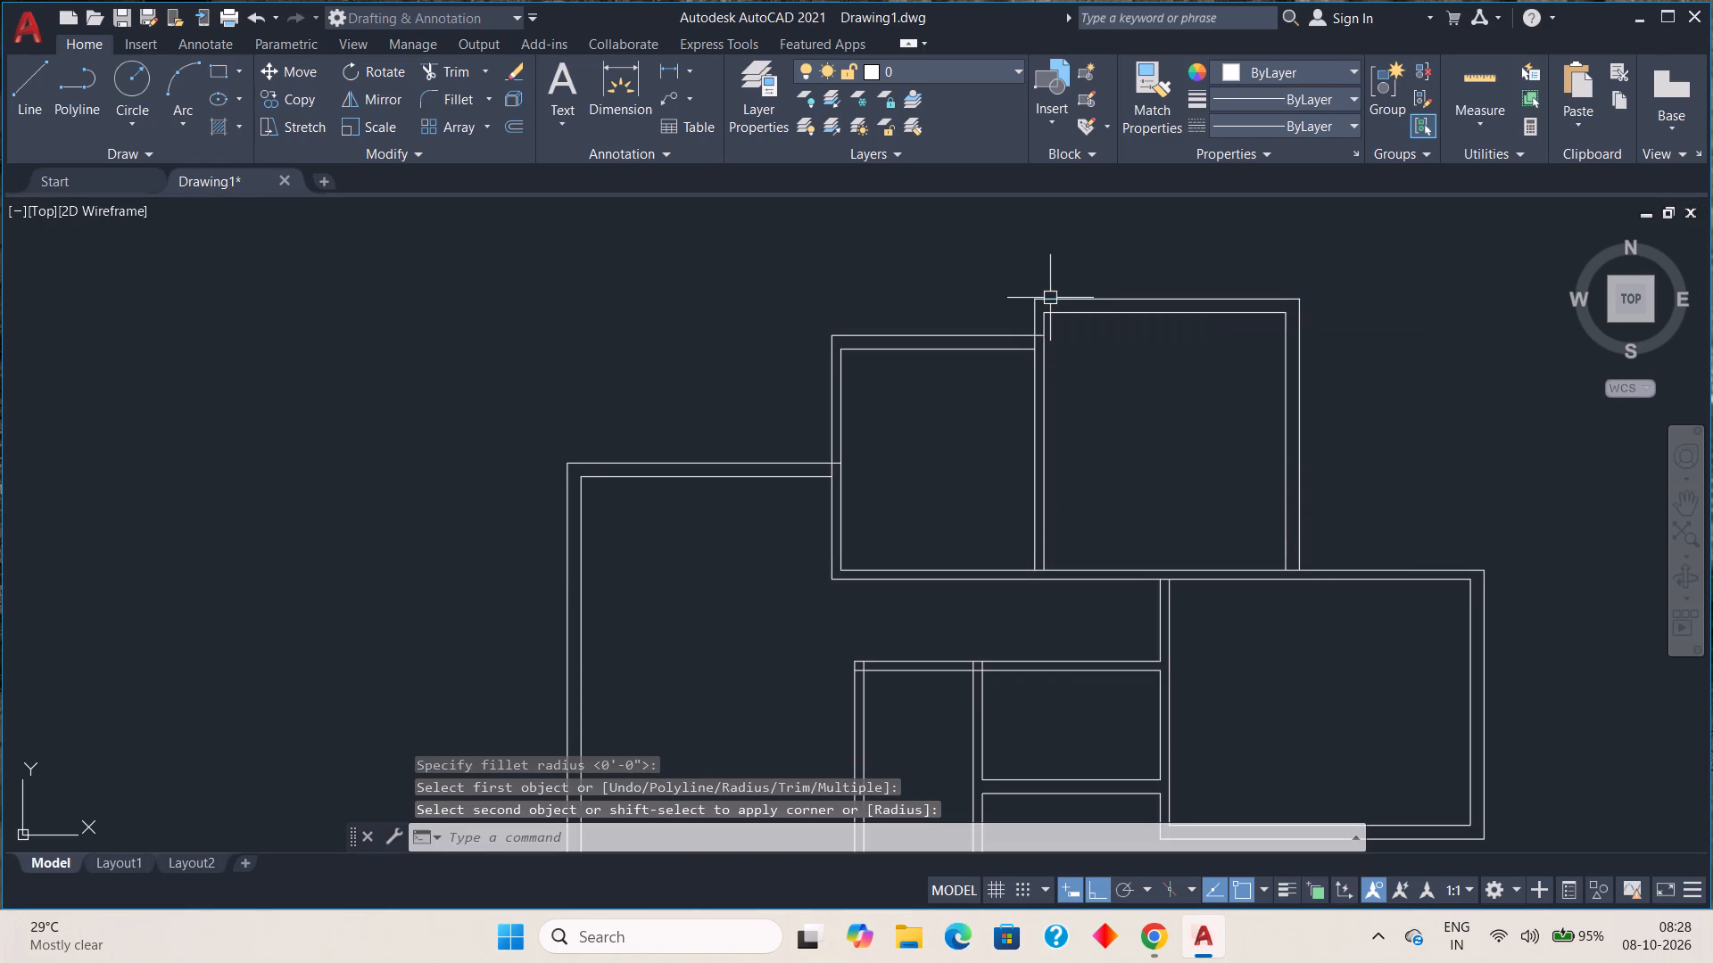
key("Escape")
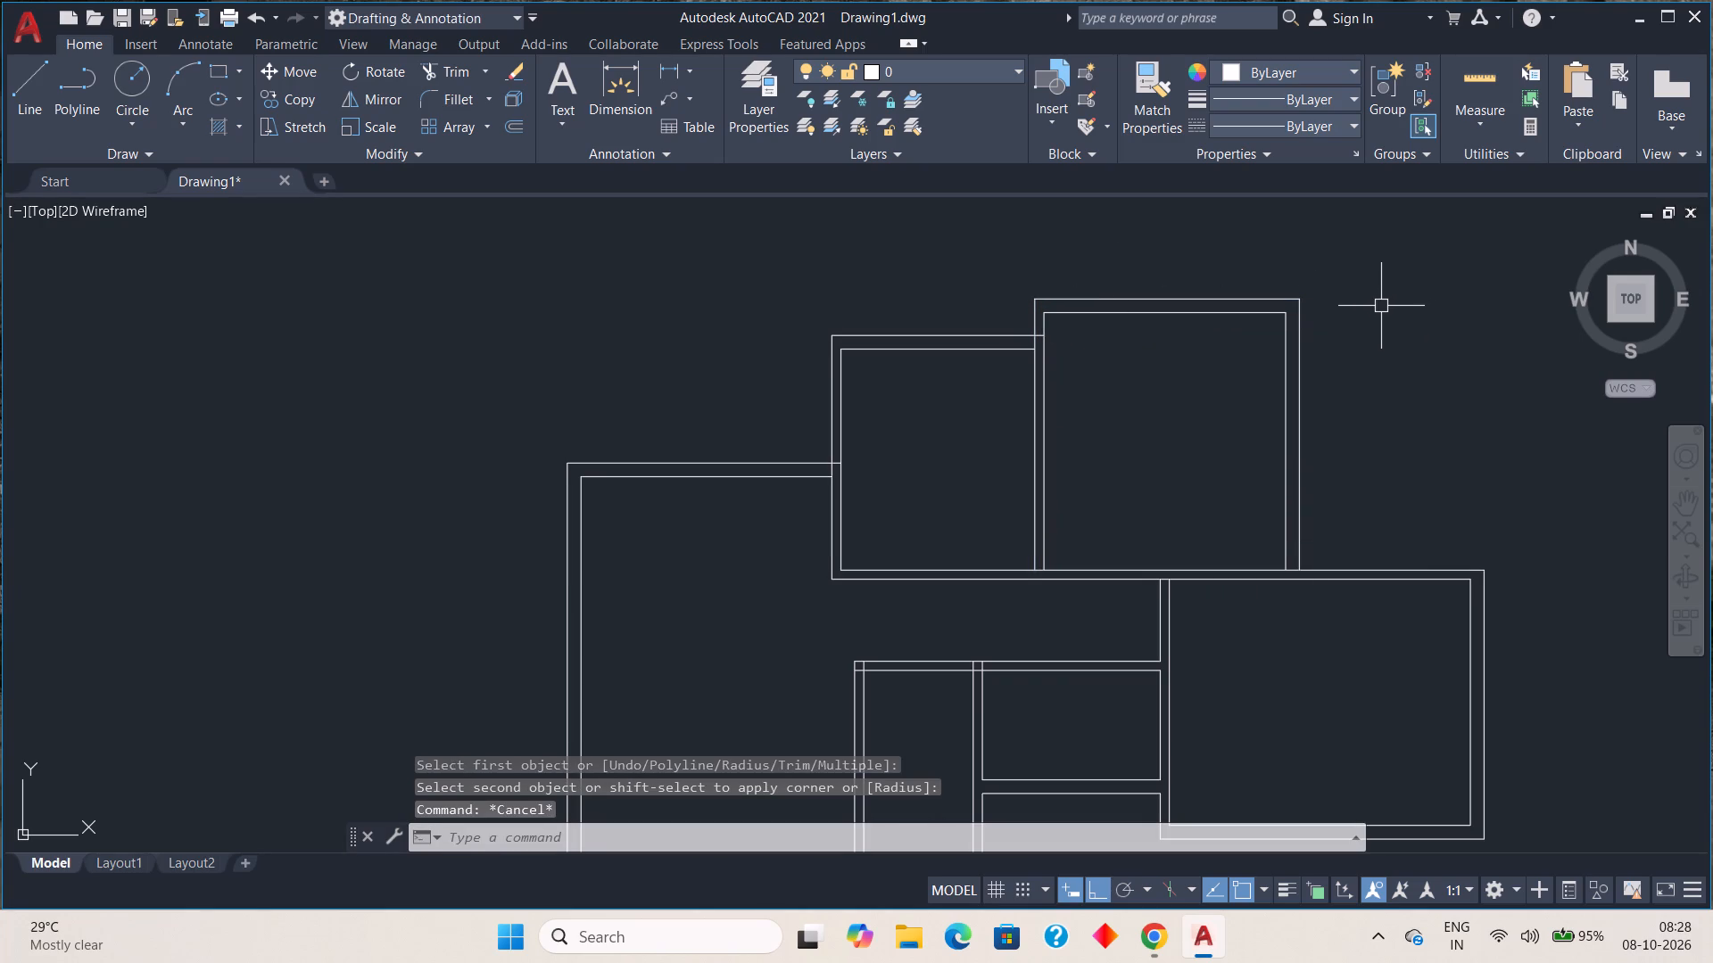
key("Escape")
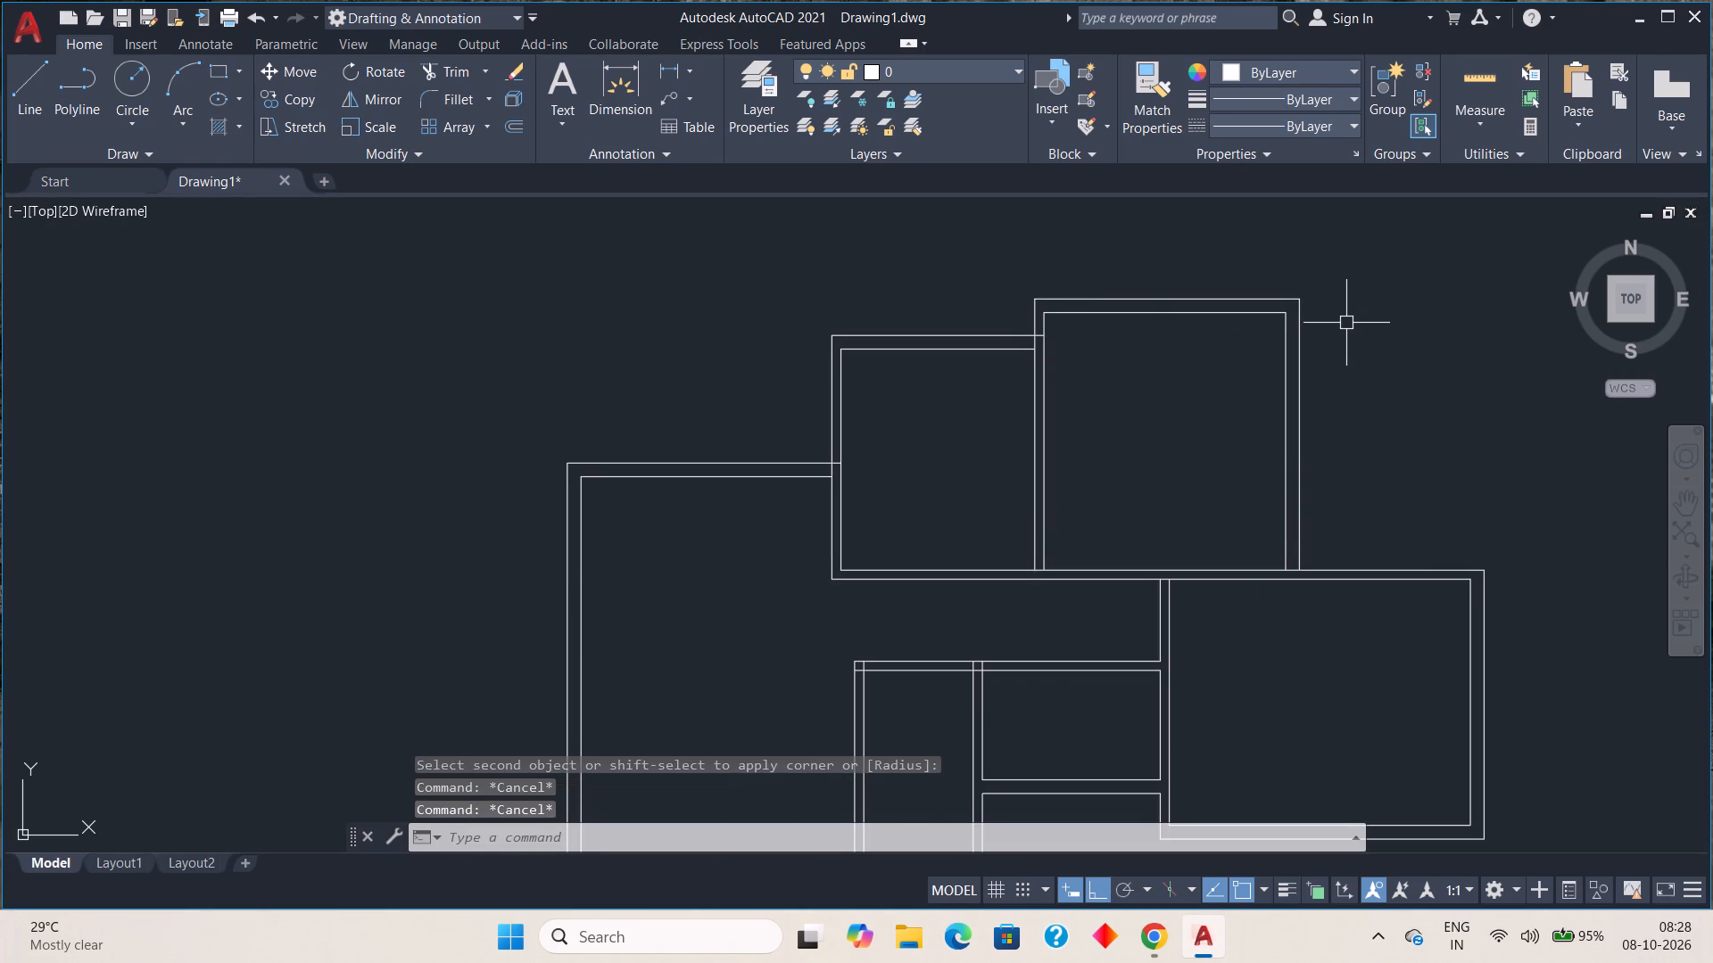
scroll(1346, 323, "down", 1)
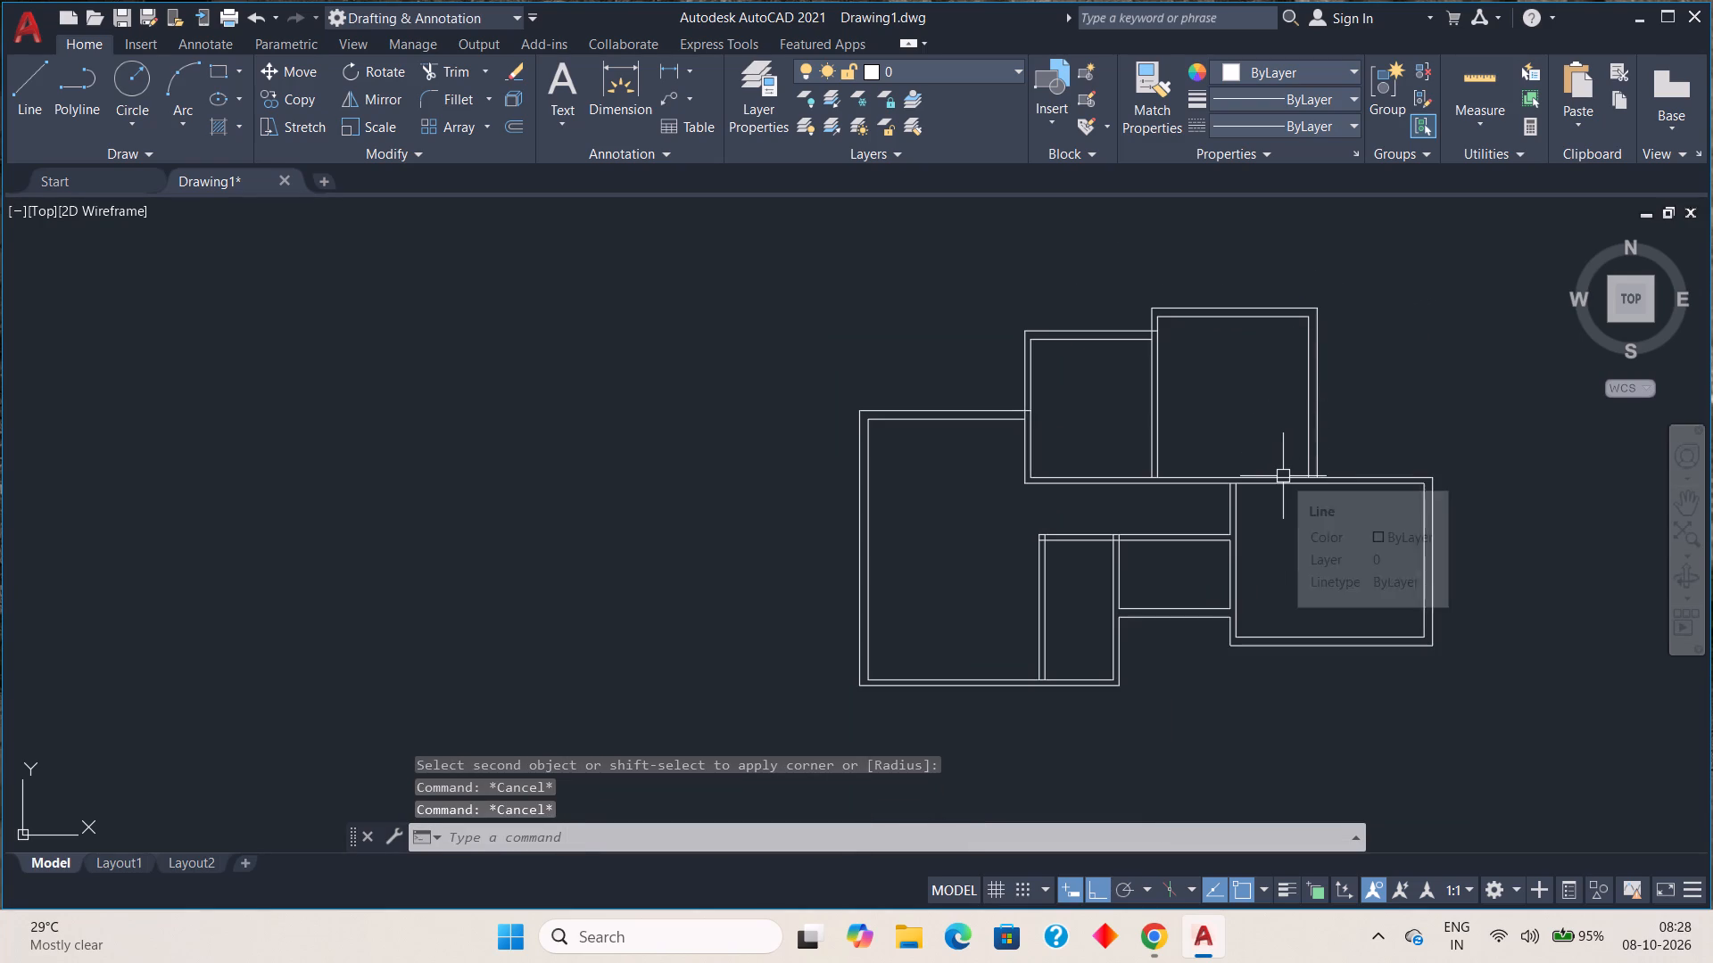
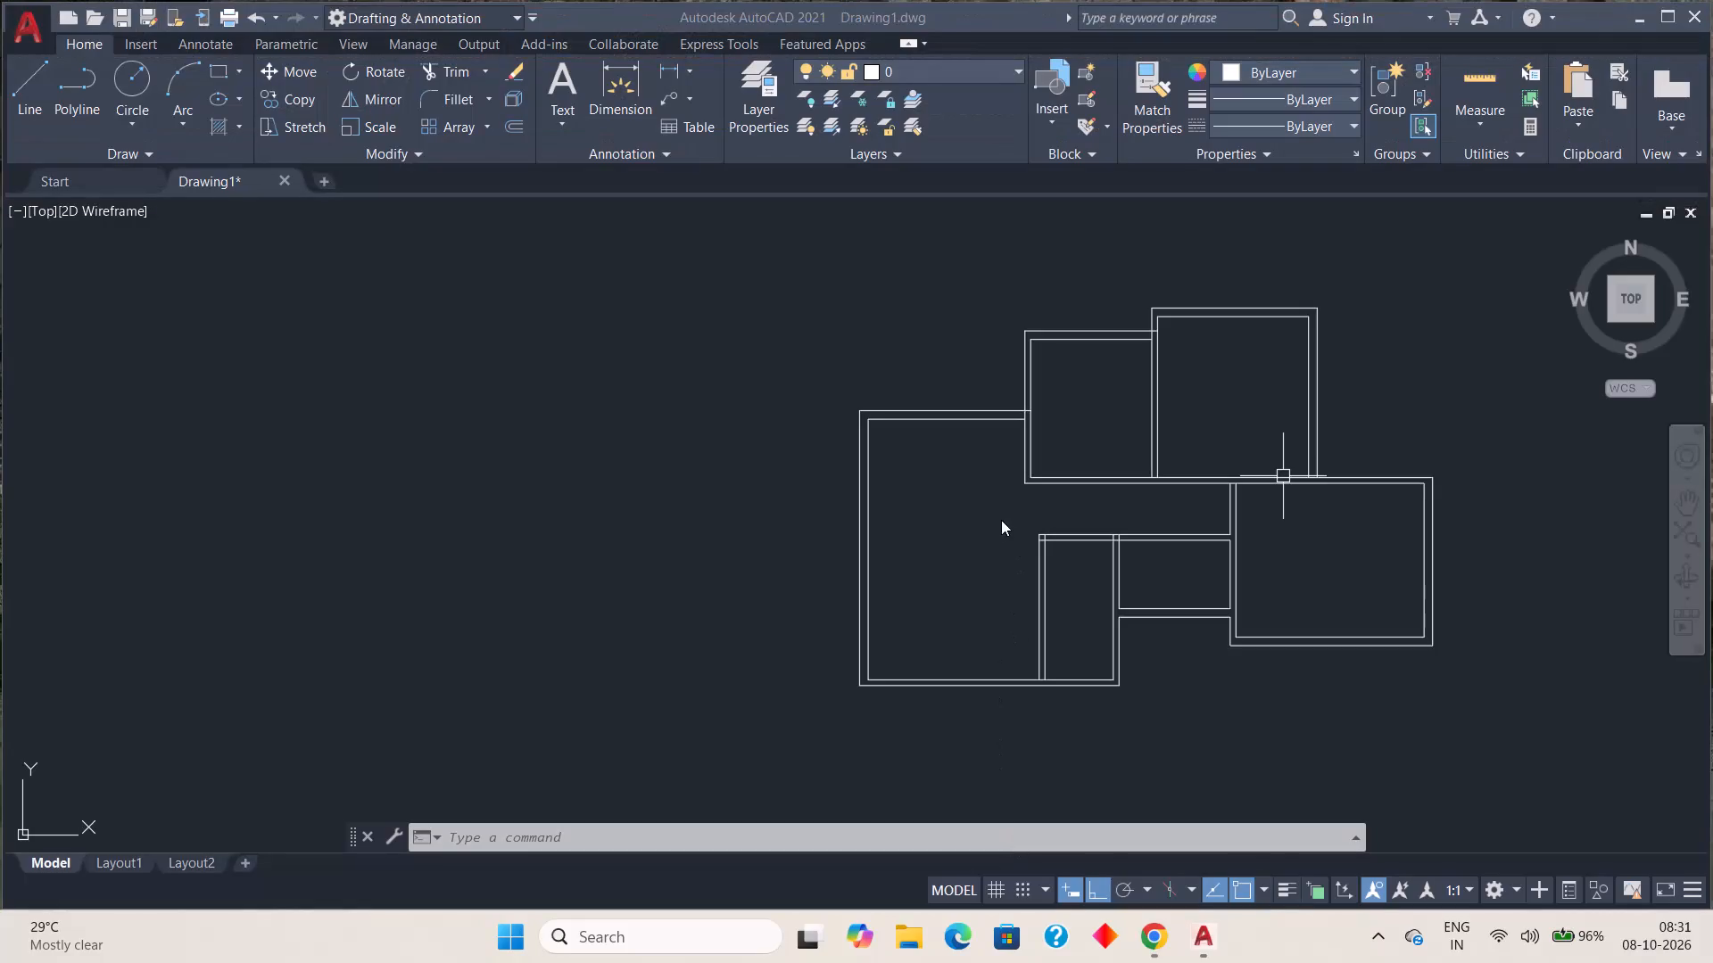
Offset the outer top wall lines of the large left room, both upper rooms and the right room outward by 2.5'.
middle_click_drag(989, 510, 957, 639)
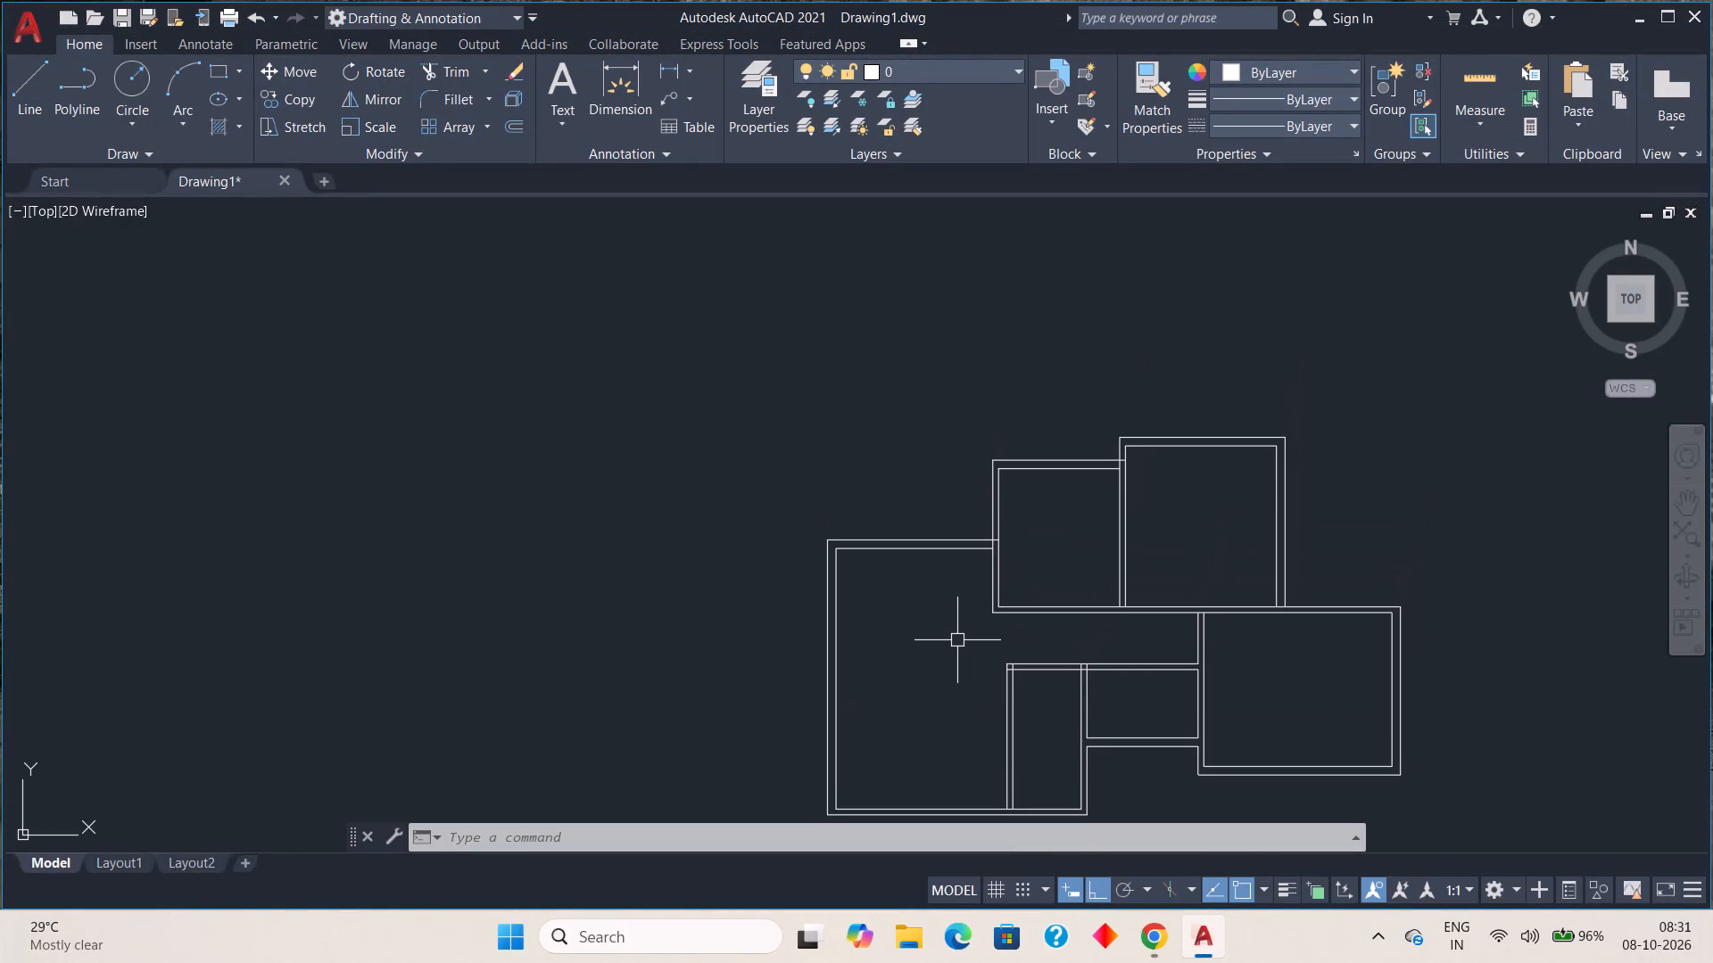
key("o")
key("Return")
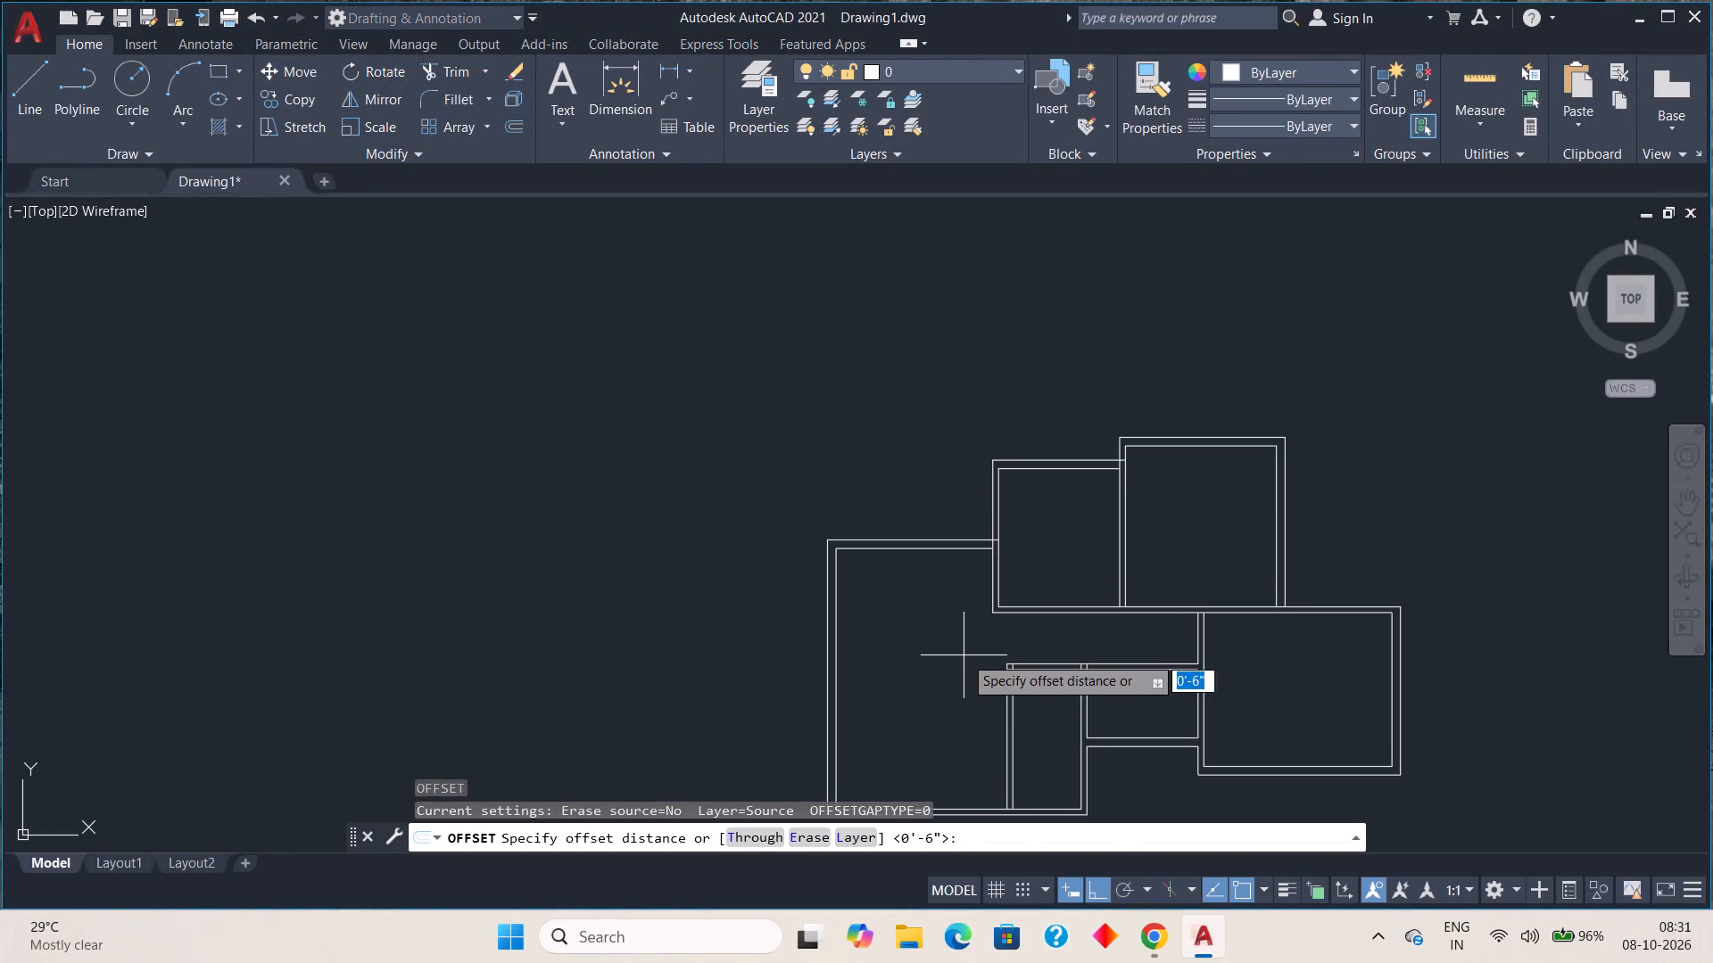
key("2")
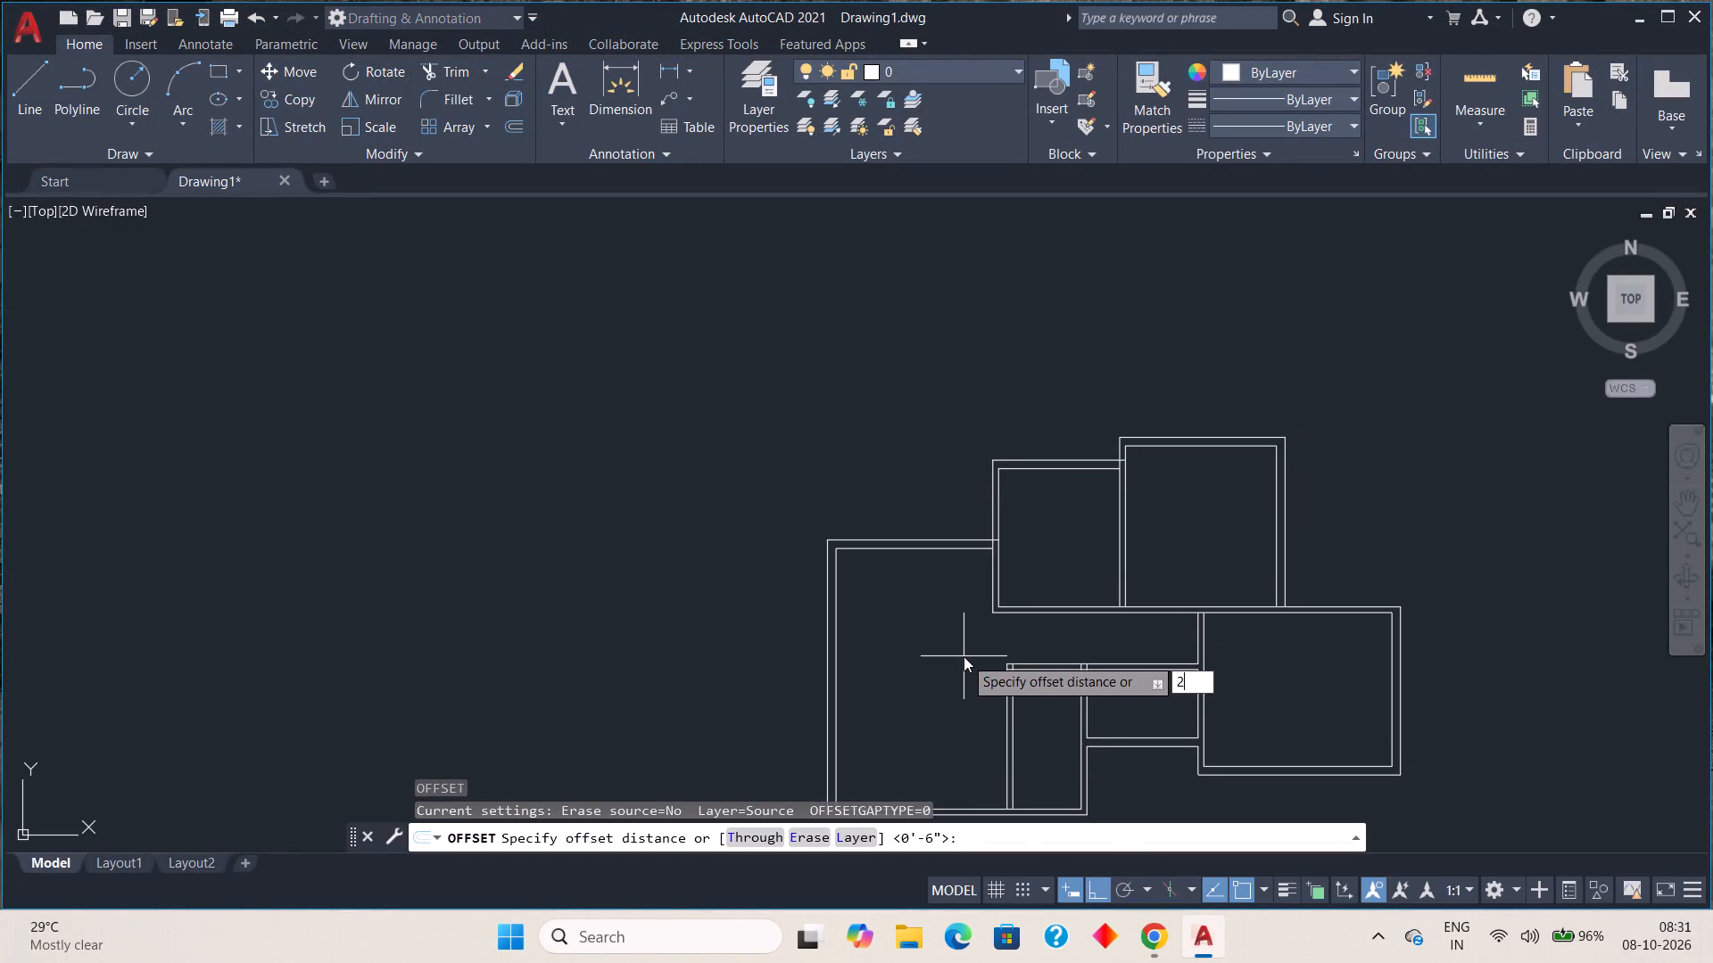
key("period")
type("5'")
key("Return")
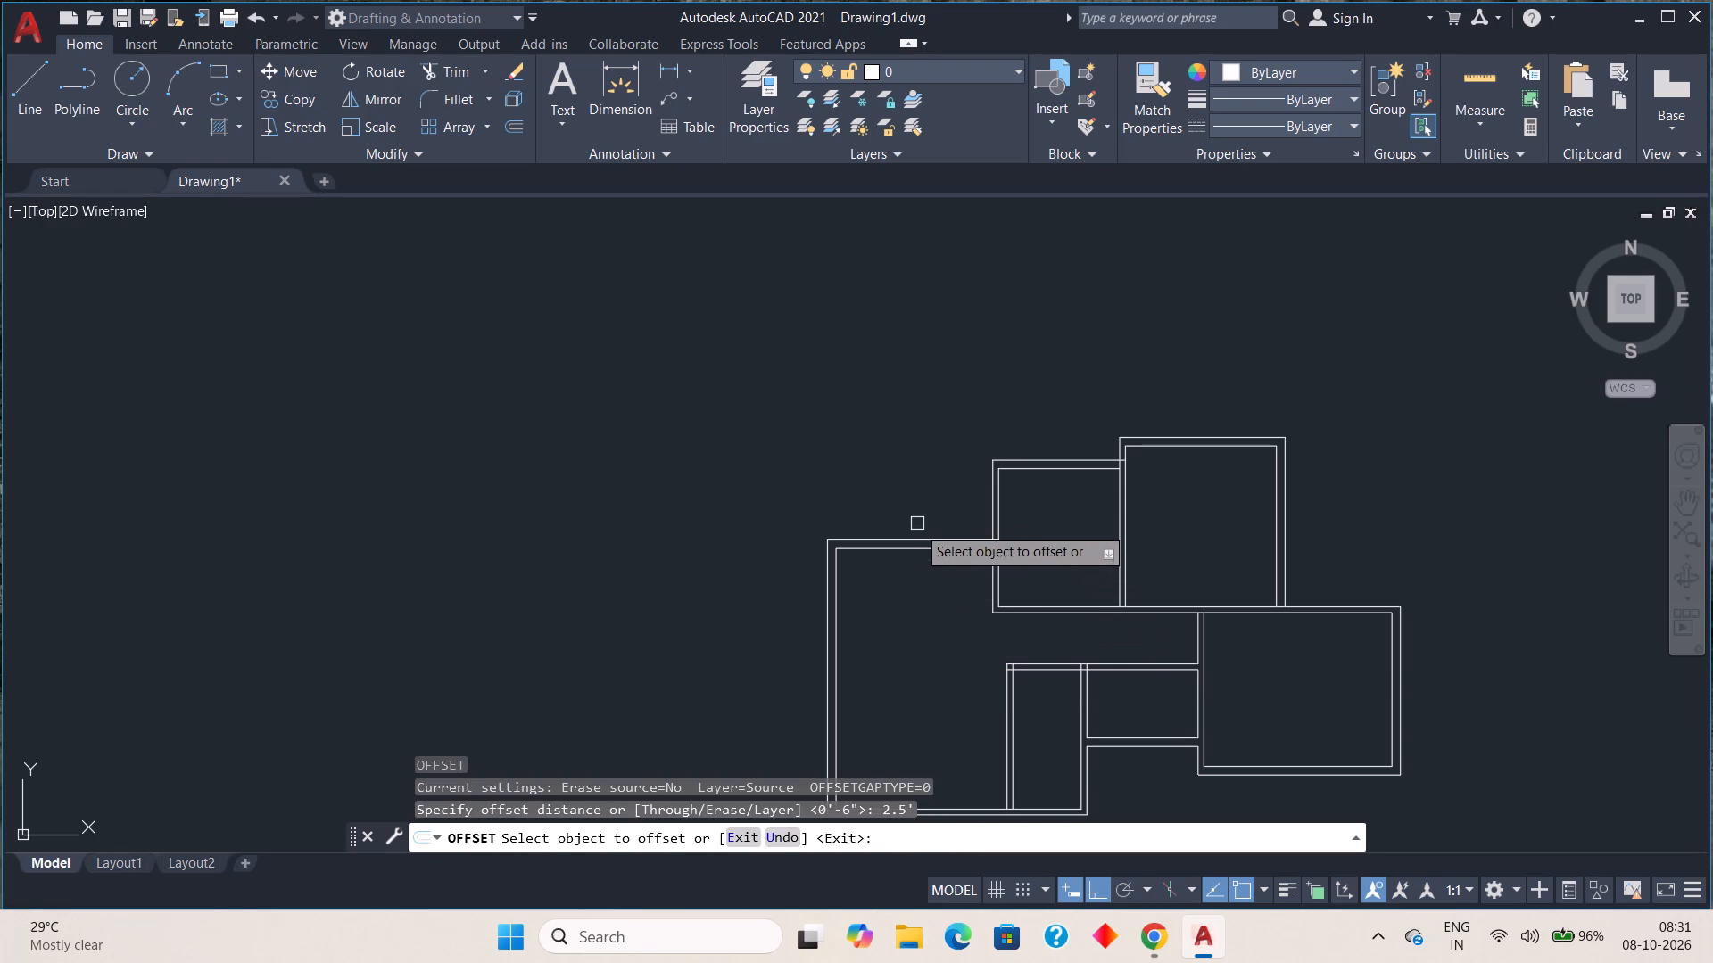
left_click(922, 538)
left_click(914, 481)
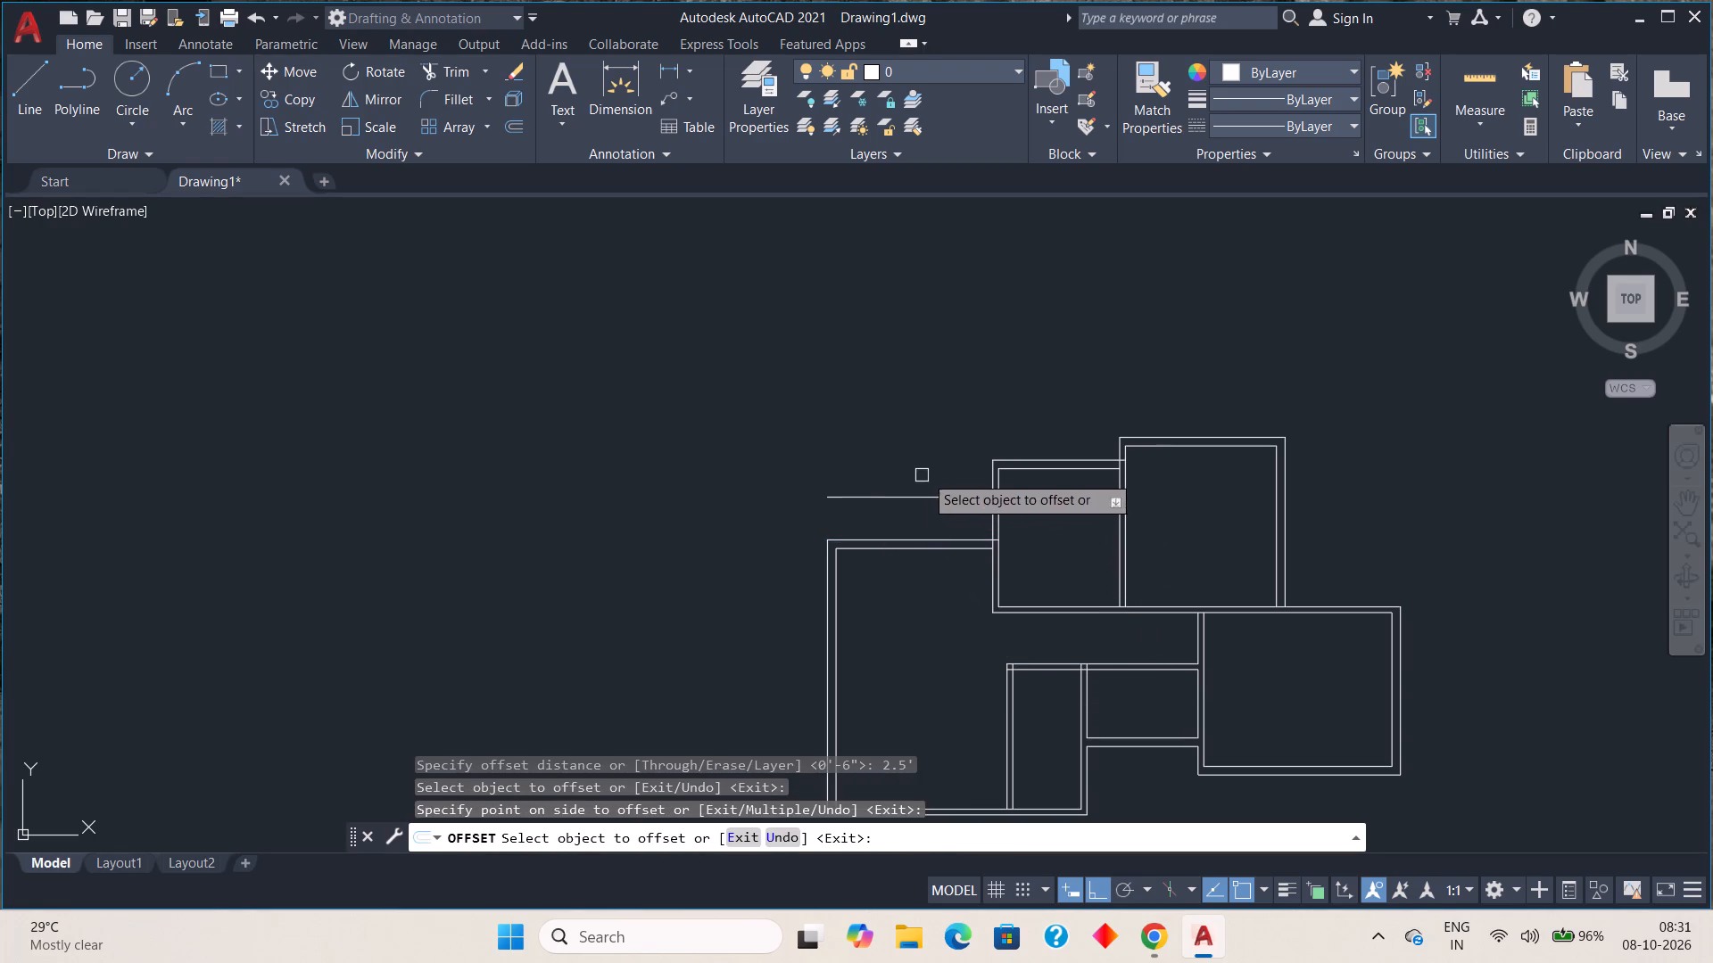
left_click(1040, 456)
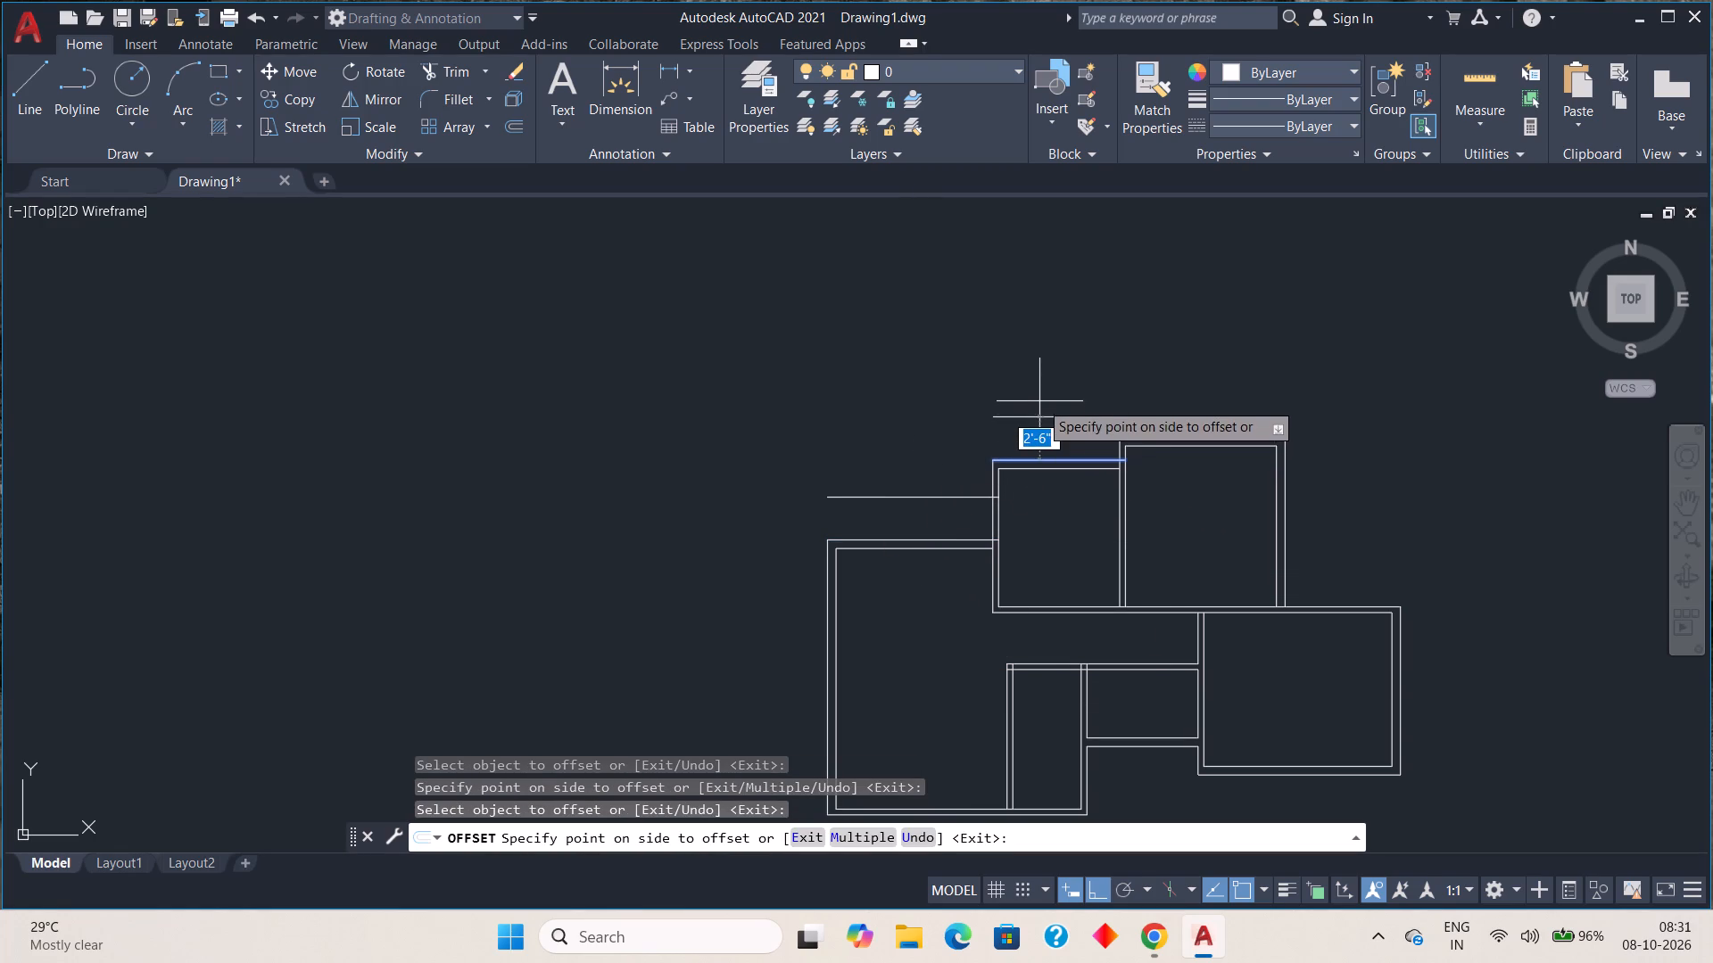
left_click(1039, 397)
left_click(1188, 431)
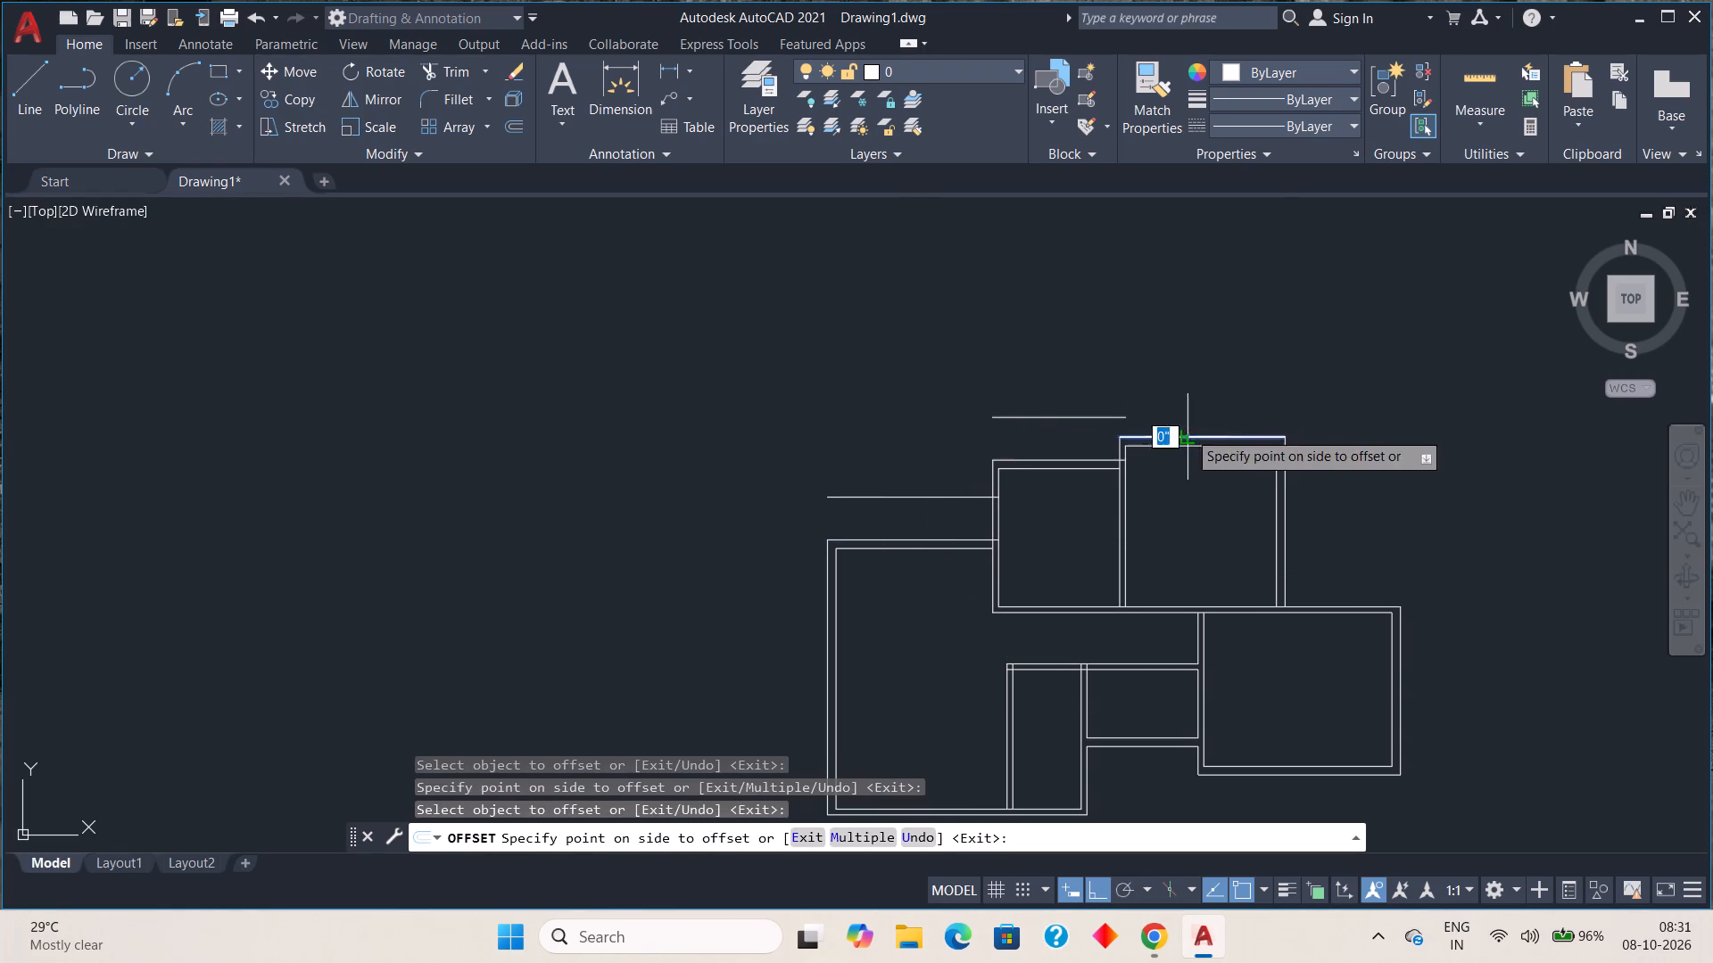
left_click(1178, 368)
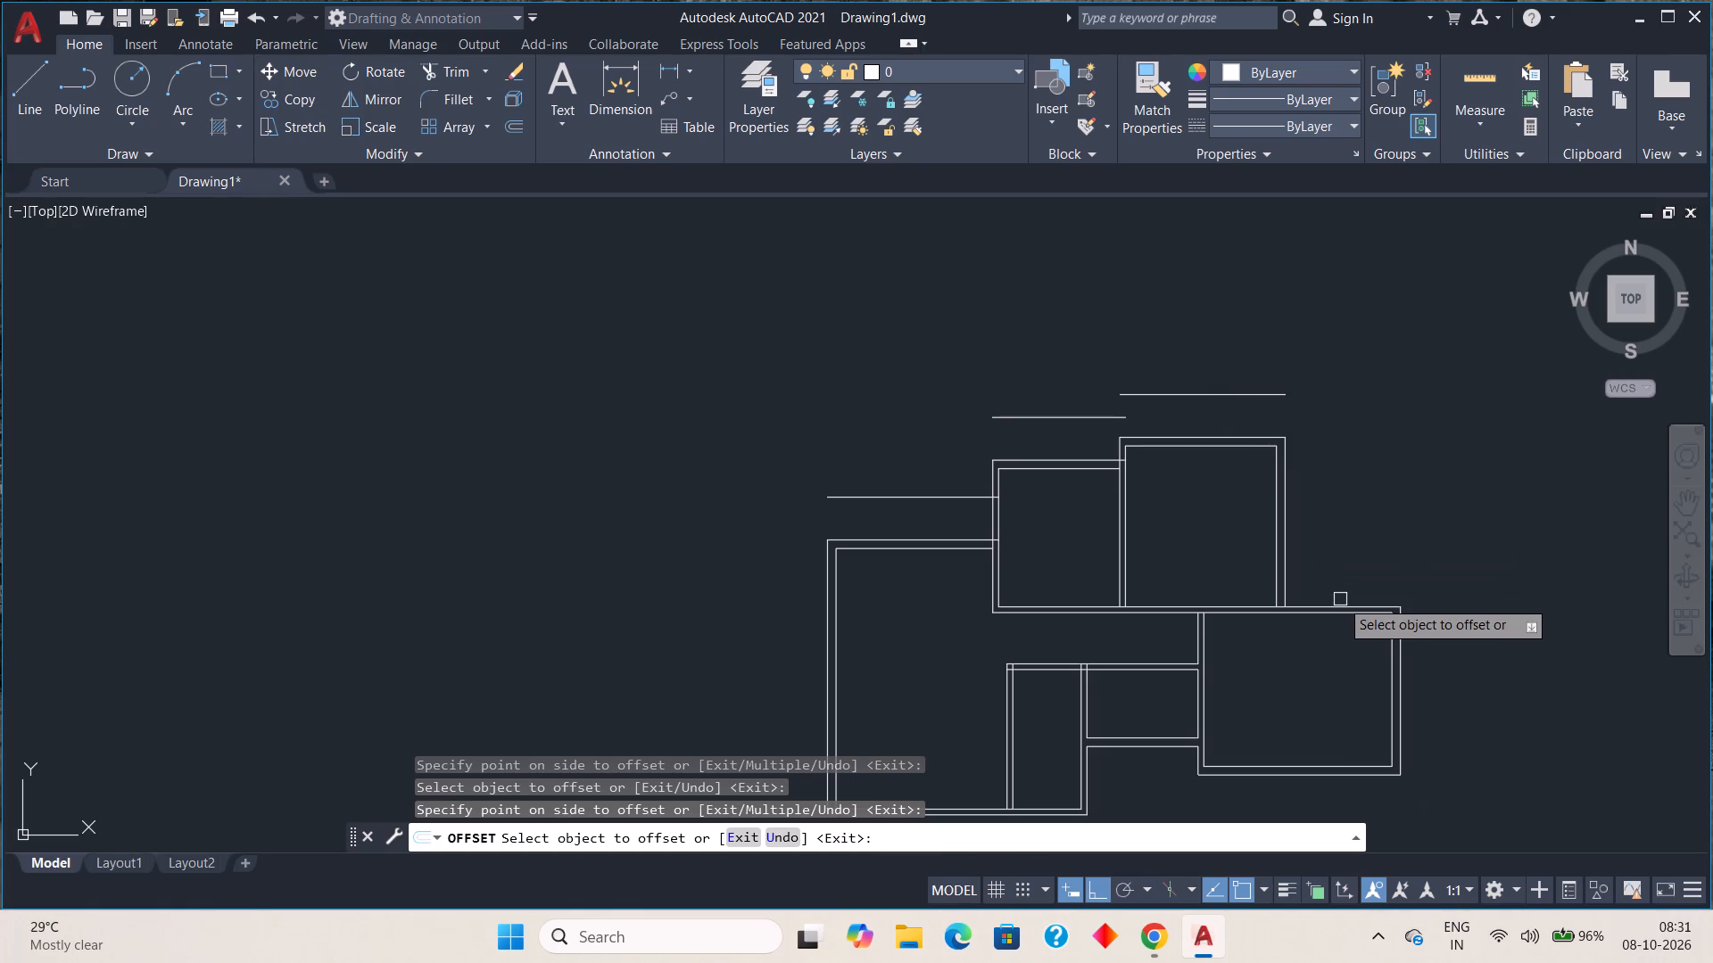
left_click(1339, 604)
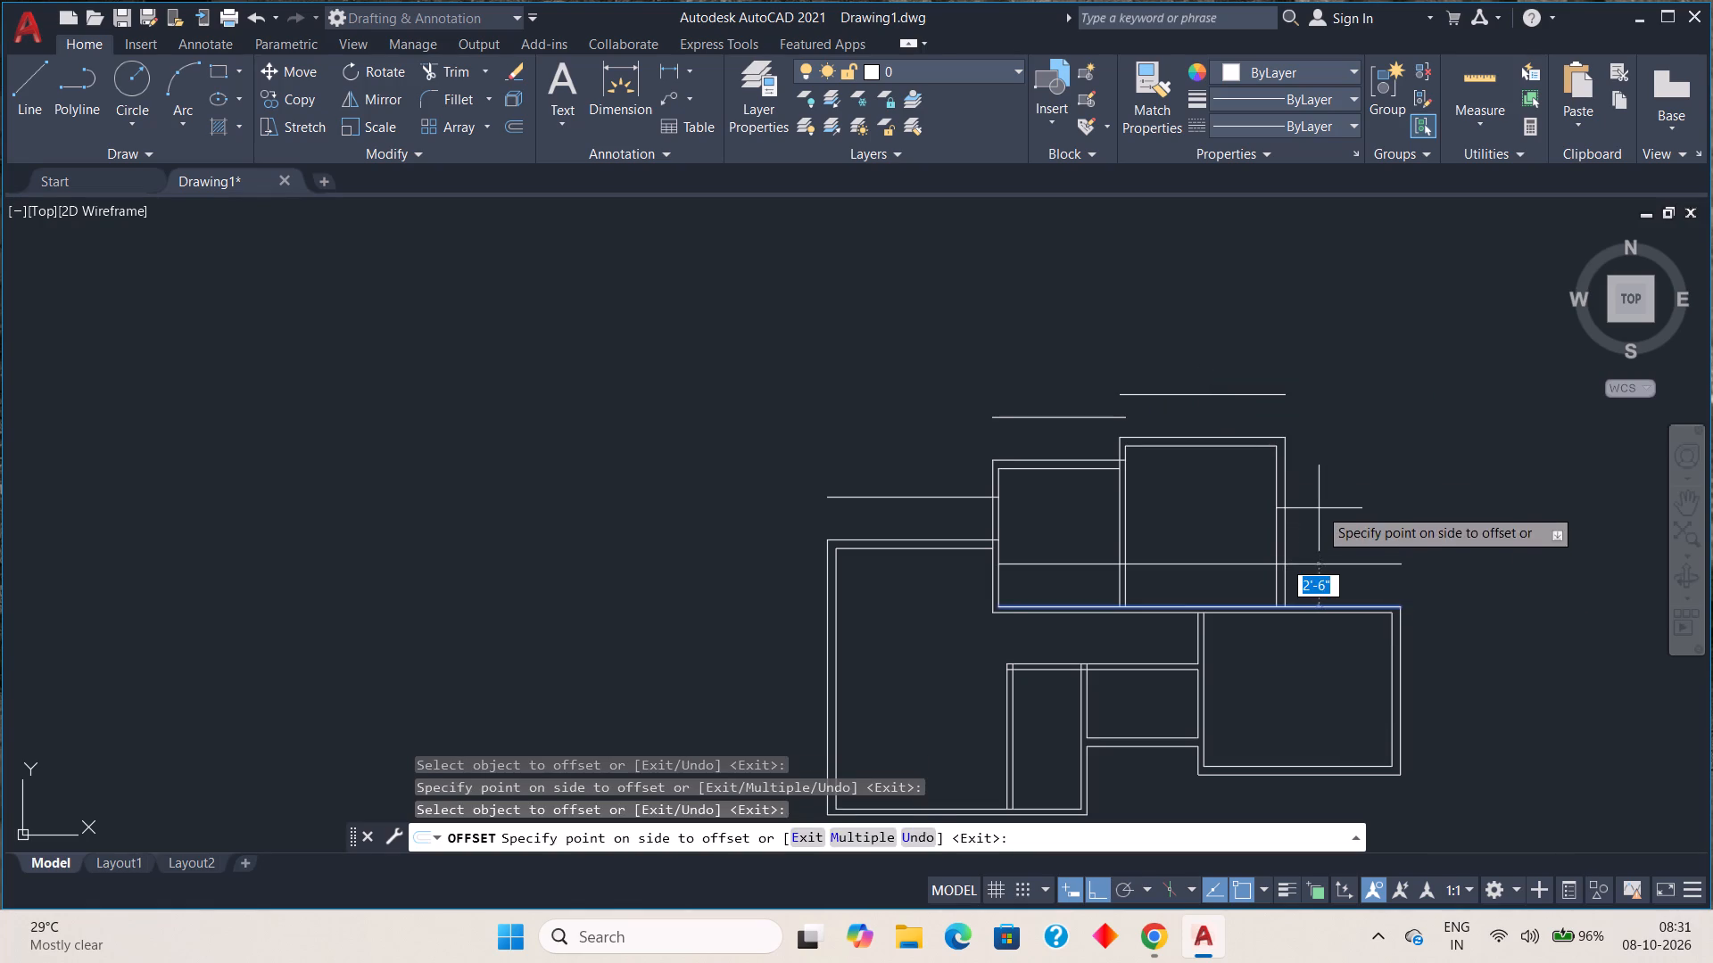
left_click(1319, 505)
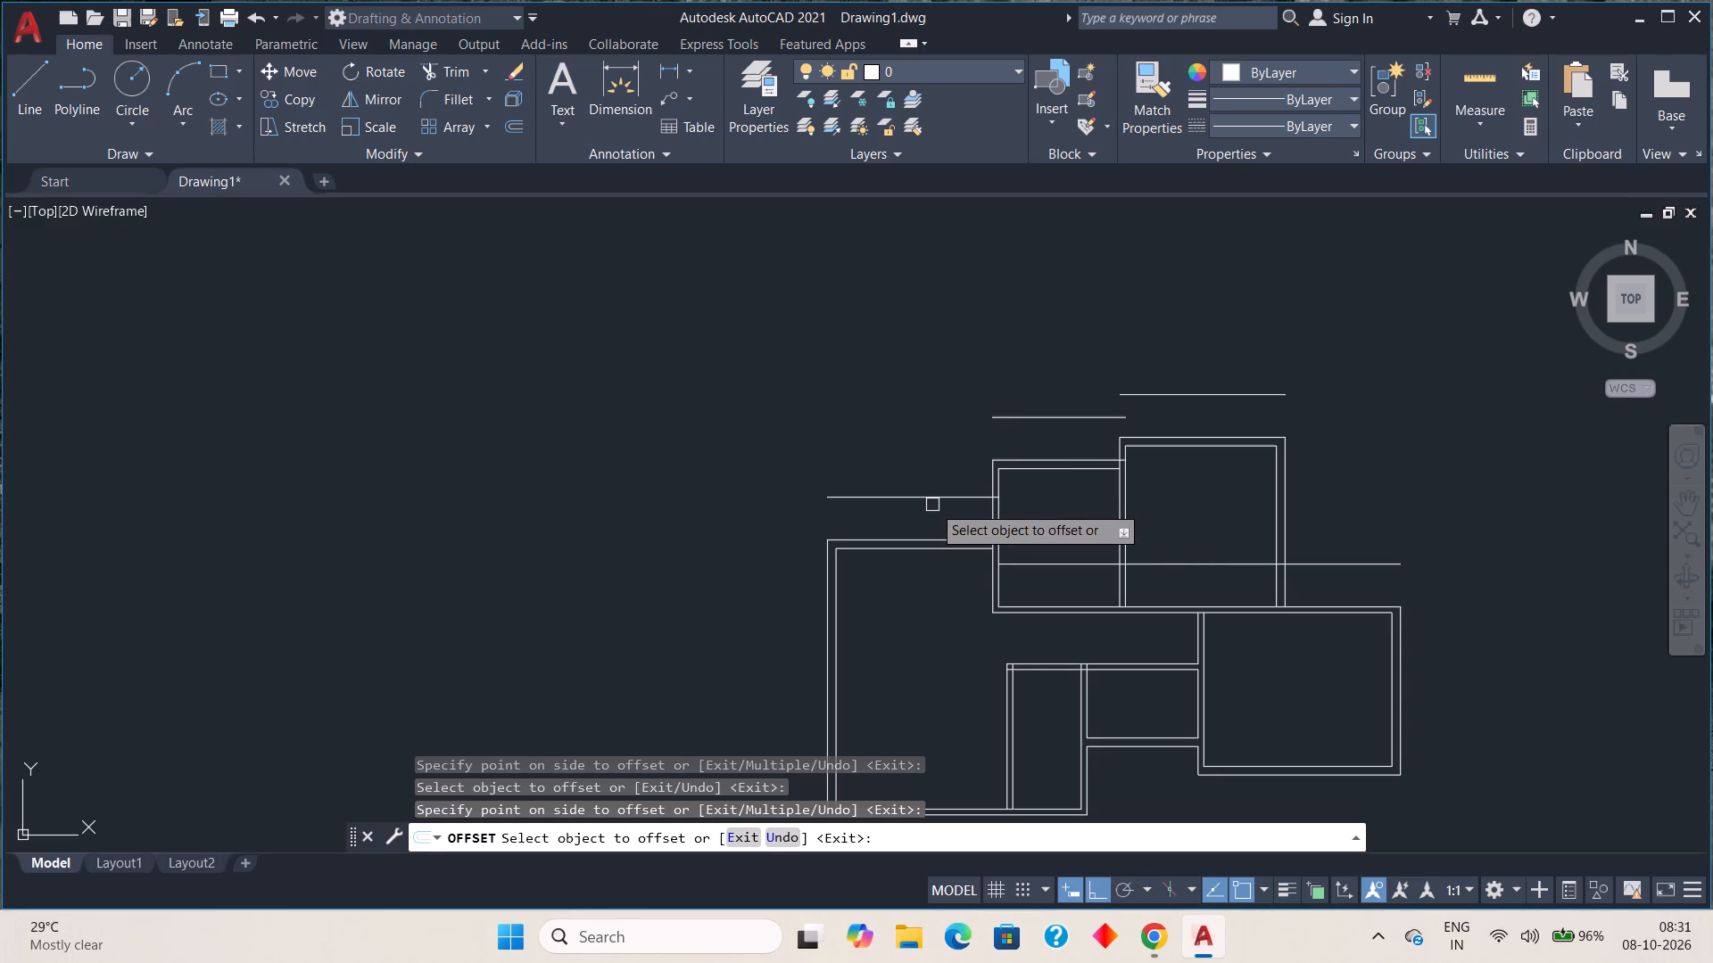
key("Escape")
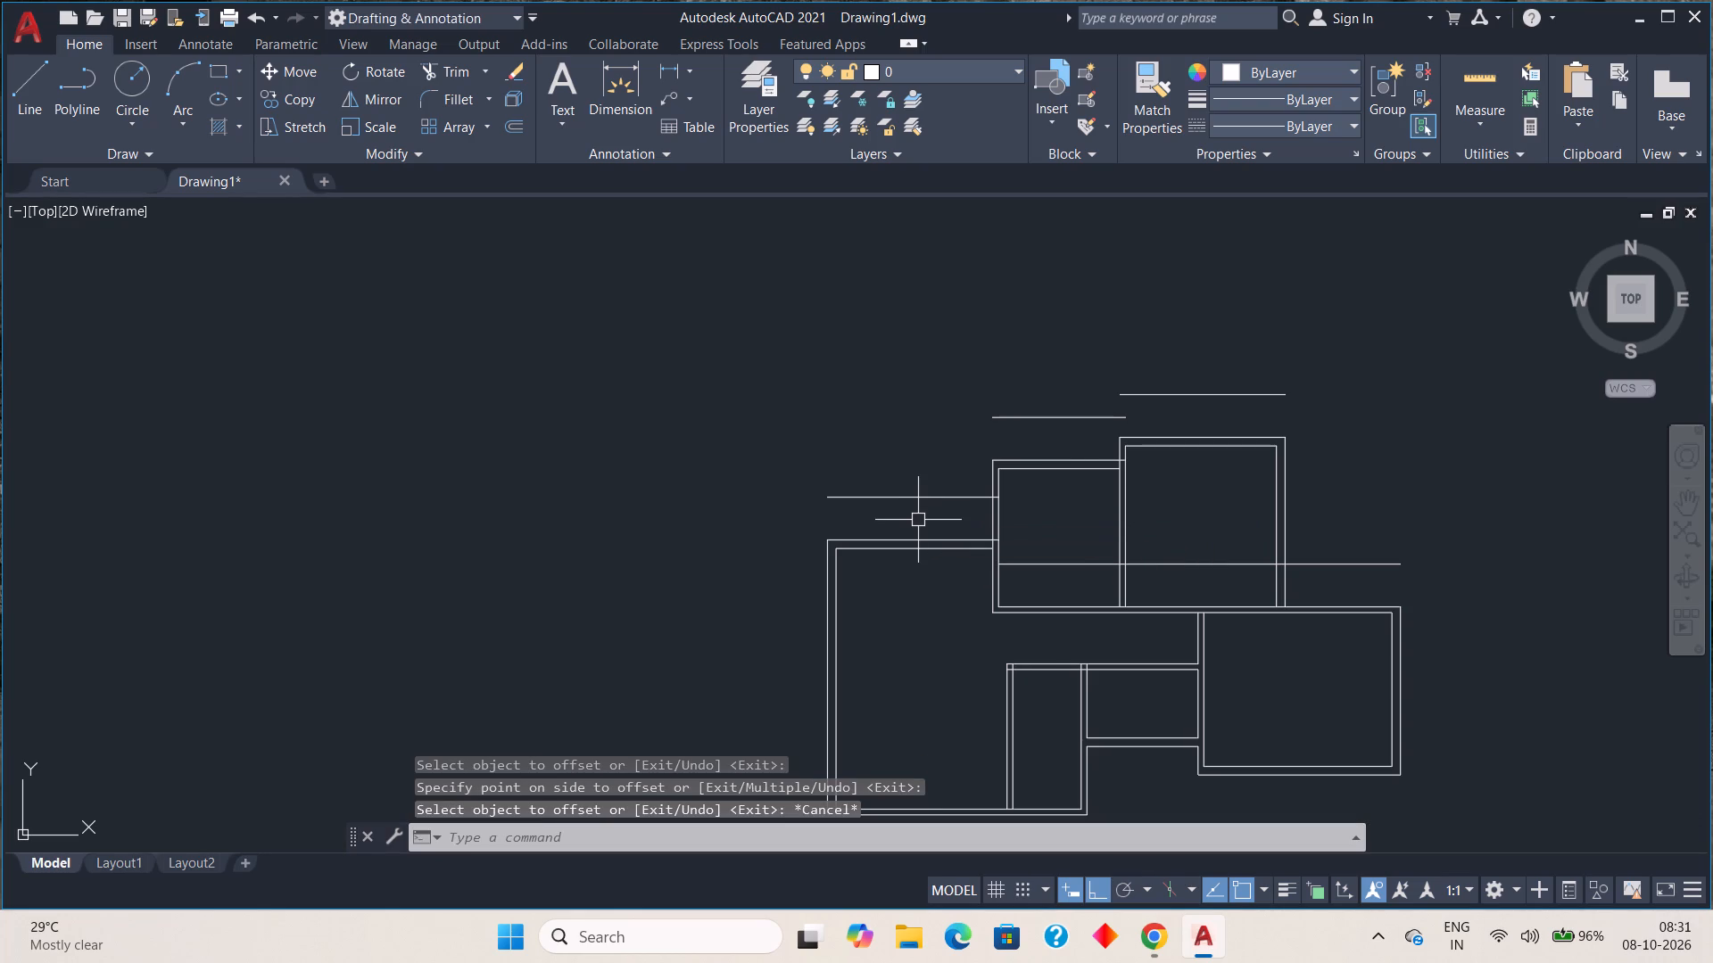
Draw a vertical line from the left end of the left room's offset line down to the room's outer corner.
key("l")
key("space")
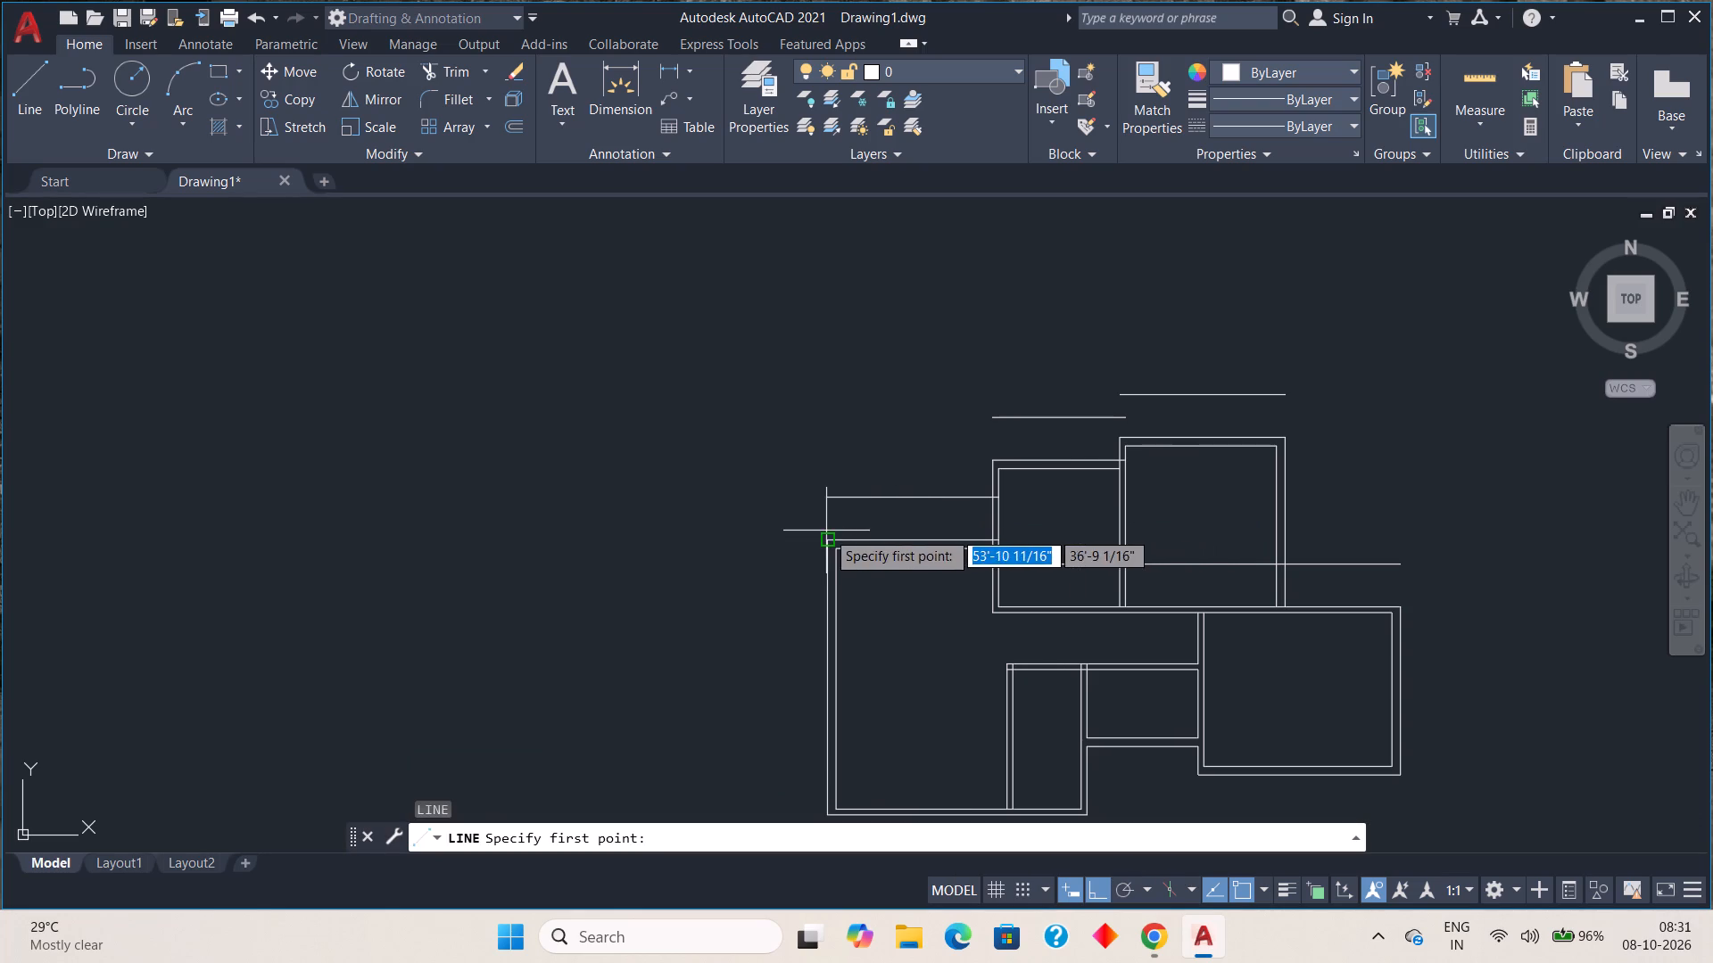
scroll(846, 506, "up", 3)
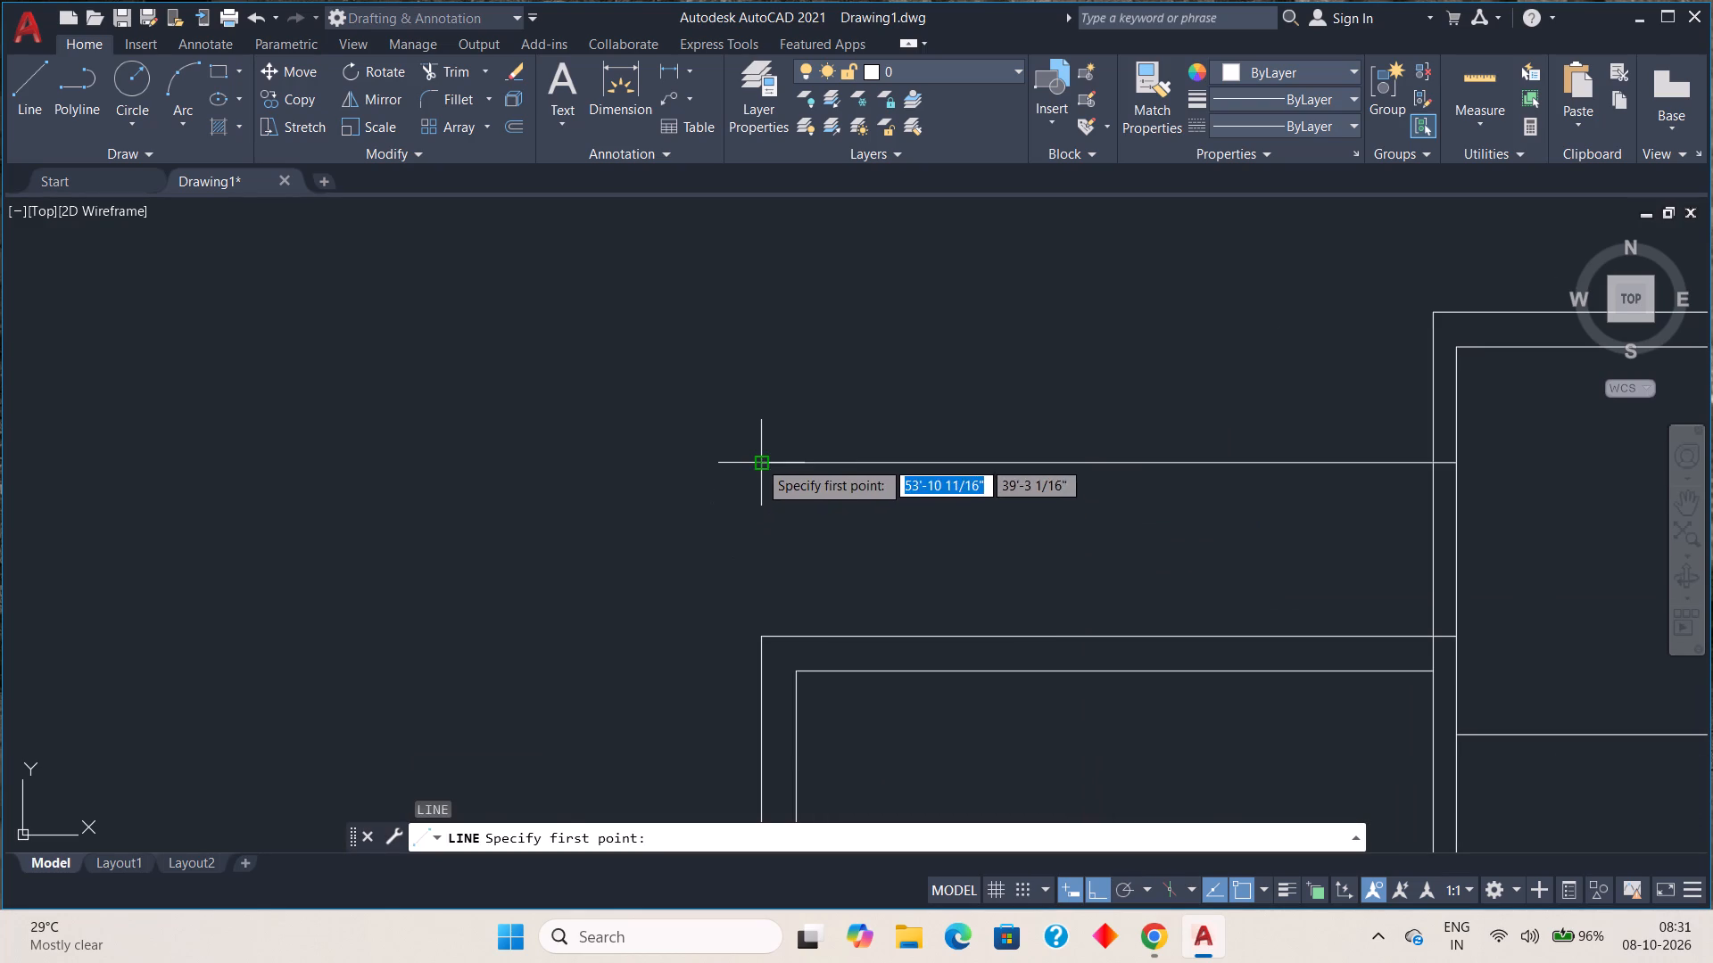
left_click(758, 460)
left_click(762, 634)
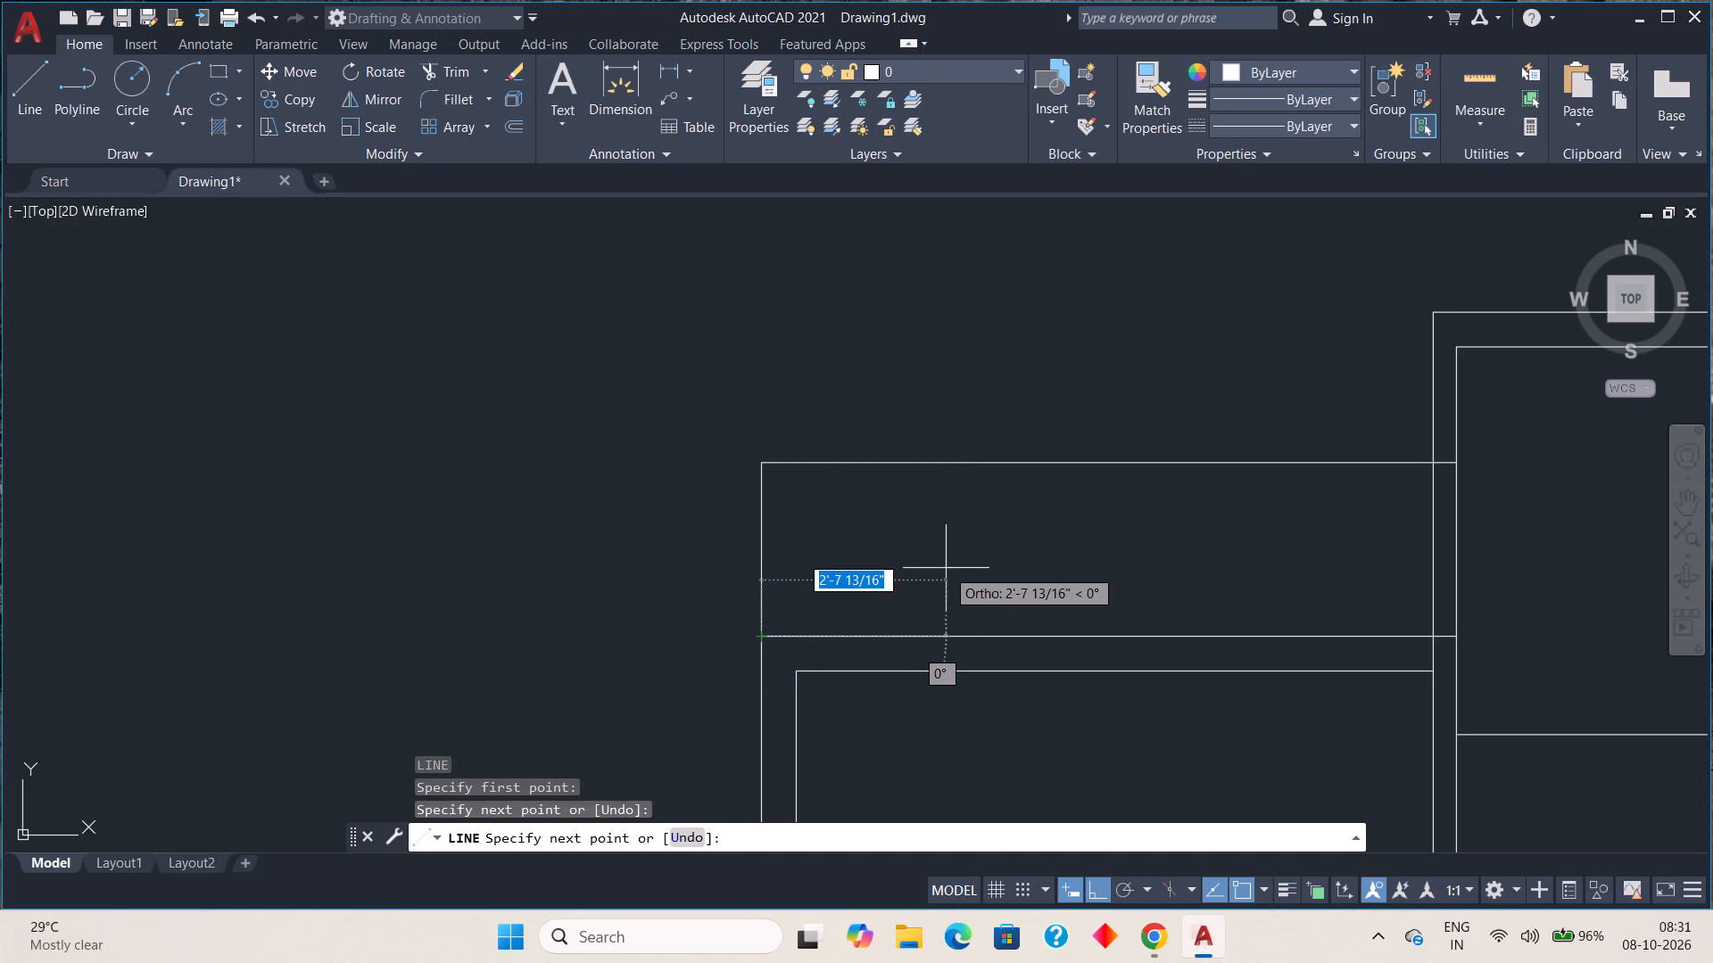
key("Escape")
Draw a vertical line from the left end of the first upper room's offset line down to its outer top-left corner.
scroll(973, 551, "down", 2)
middle_click_drag(1099, 444, 979, 483)
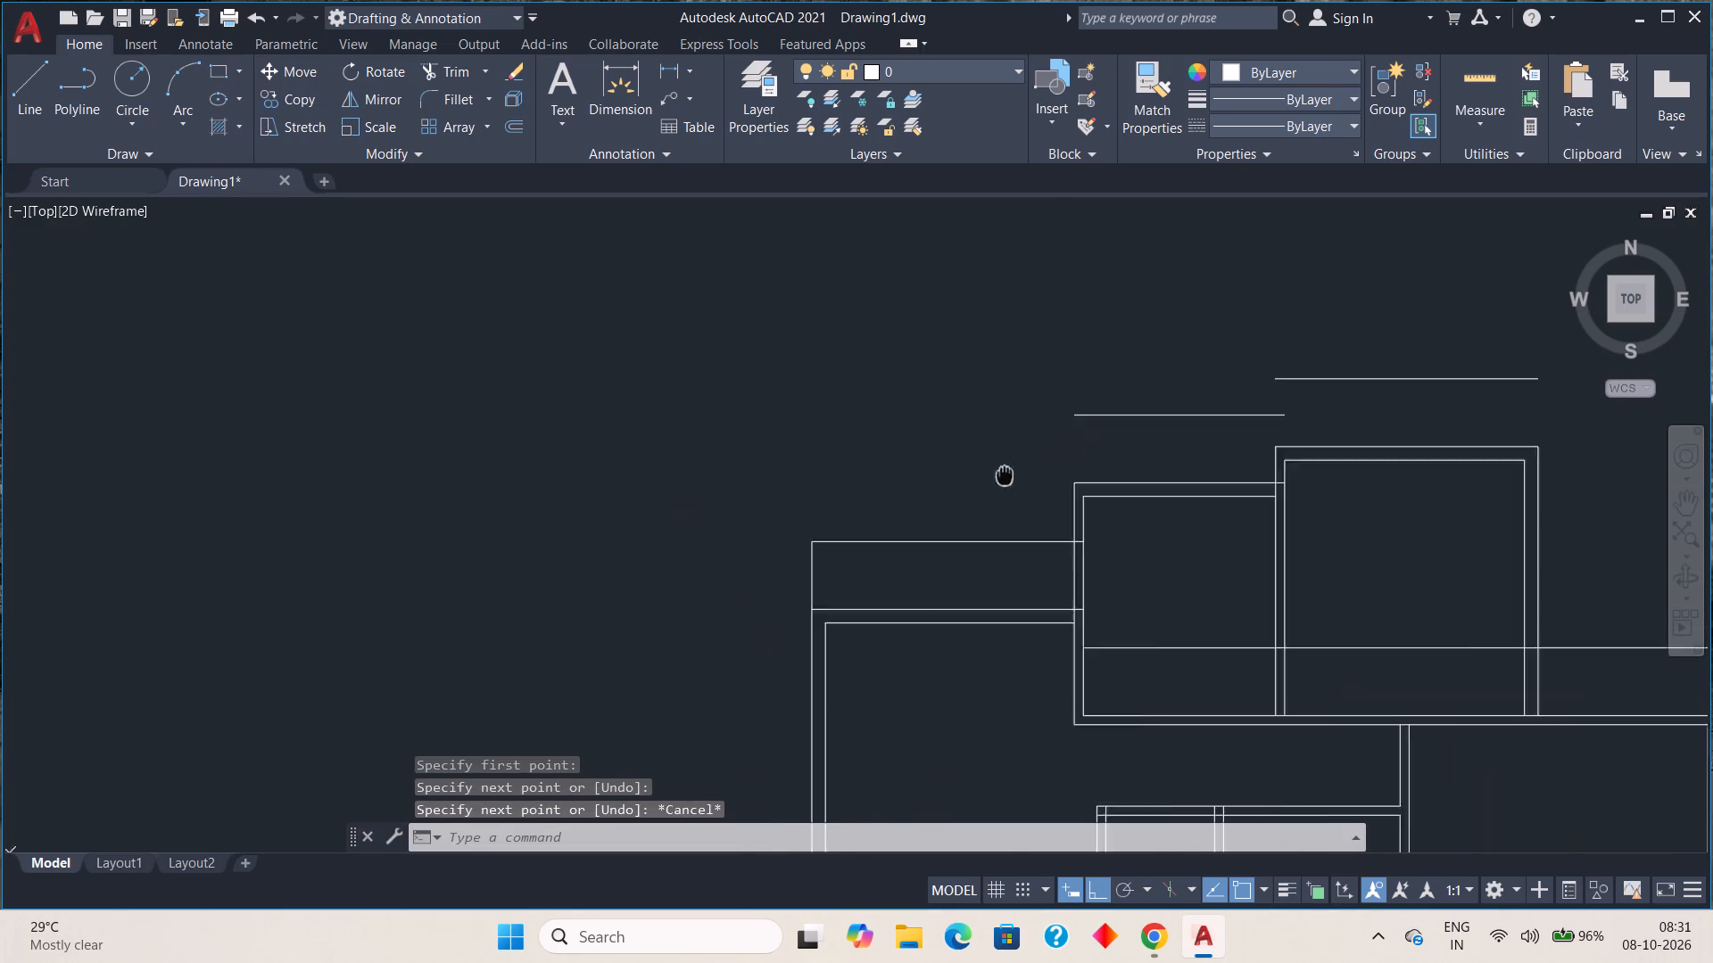
middle_click_drag(979, 483, 832, 535)
key("space")
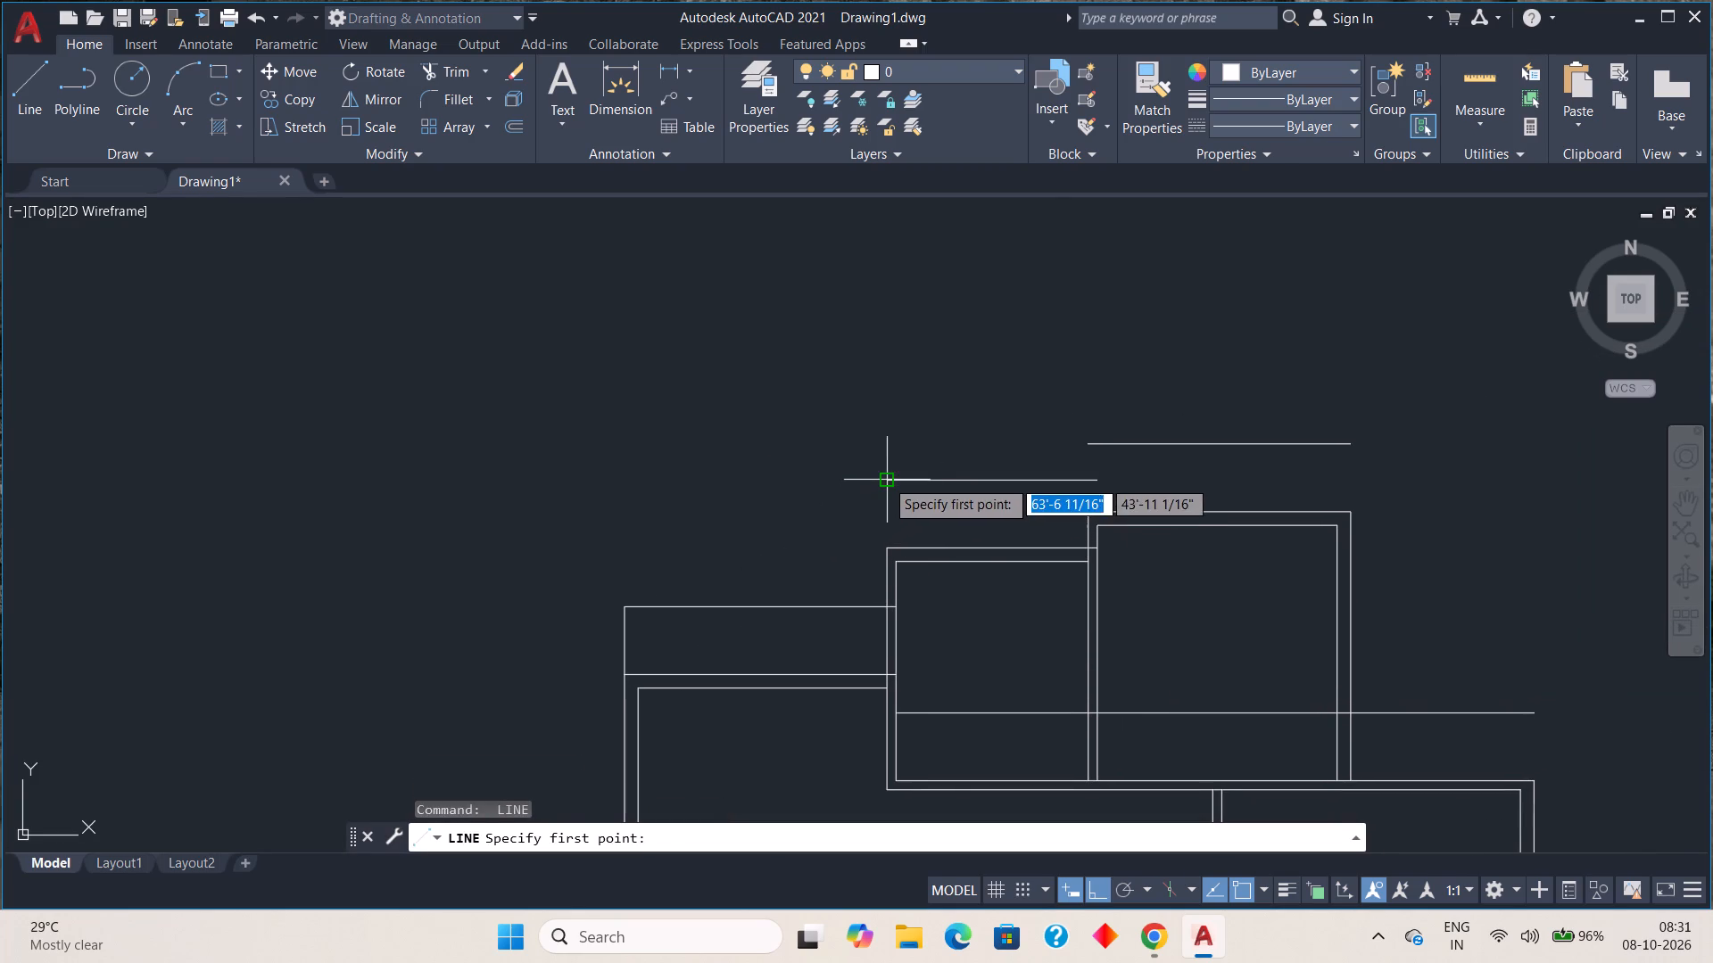
left_click(885, 479)
left_click(886, 550)
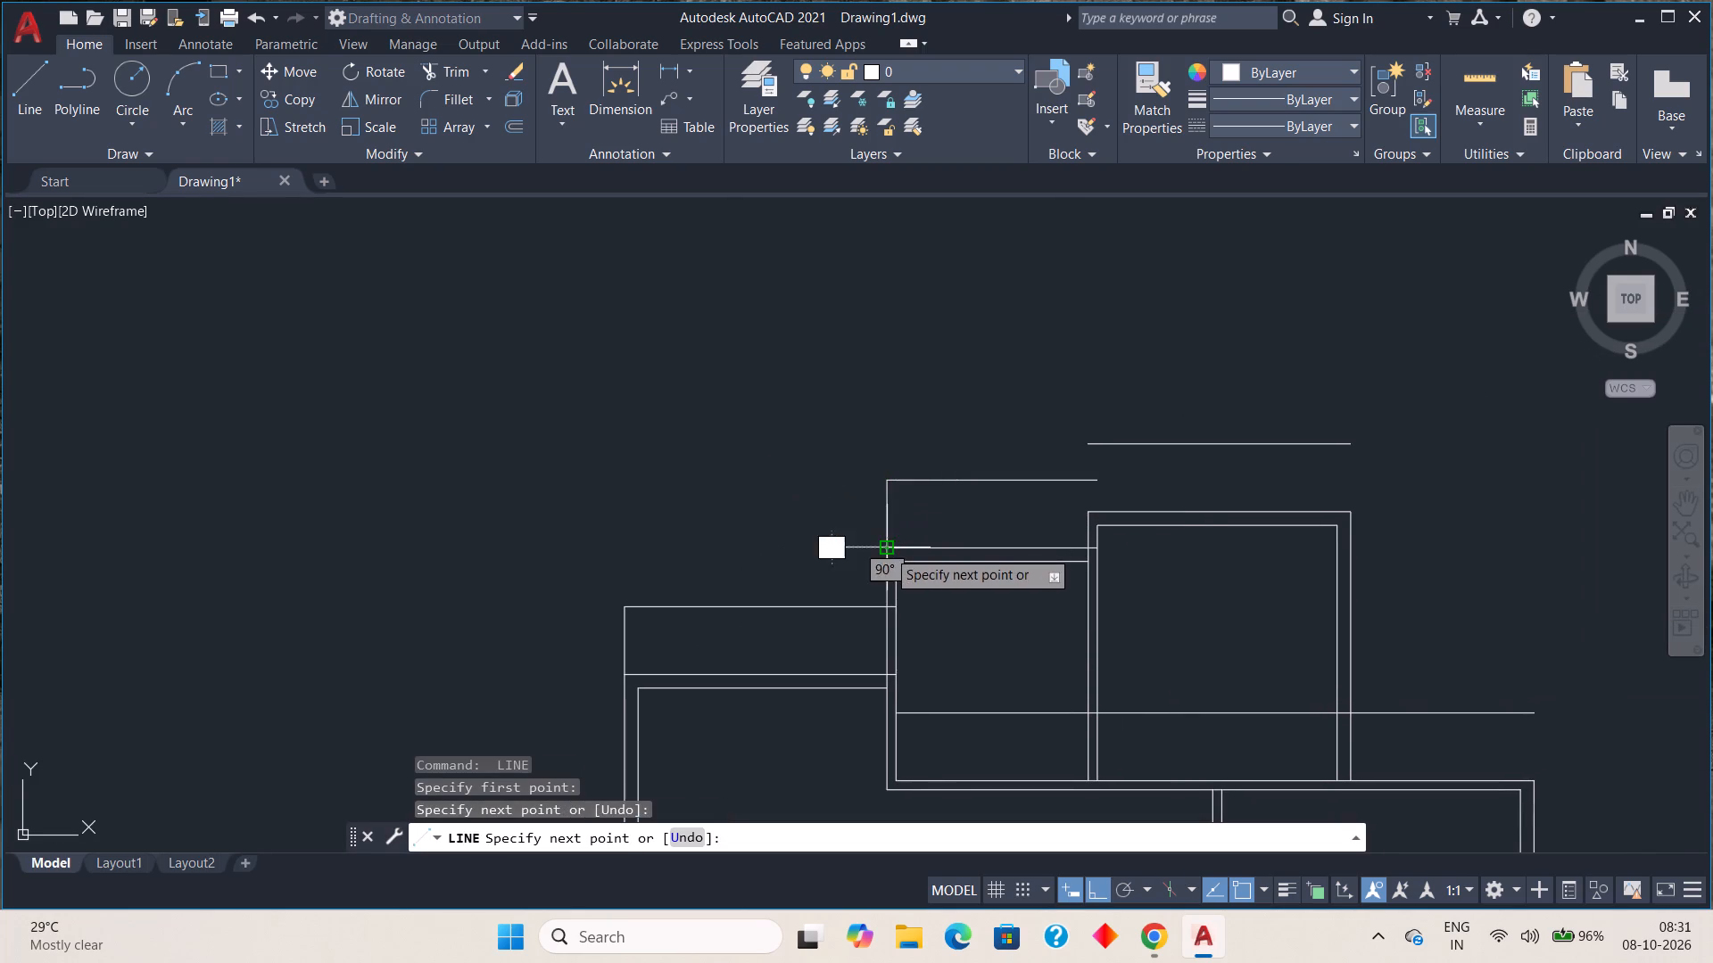
key("Escape")
Draw a vertical line from the left end of the second upper room's offset line down to its outer top-left corner.
key("space")
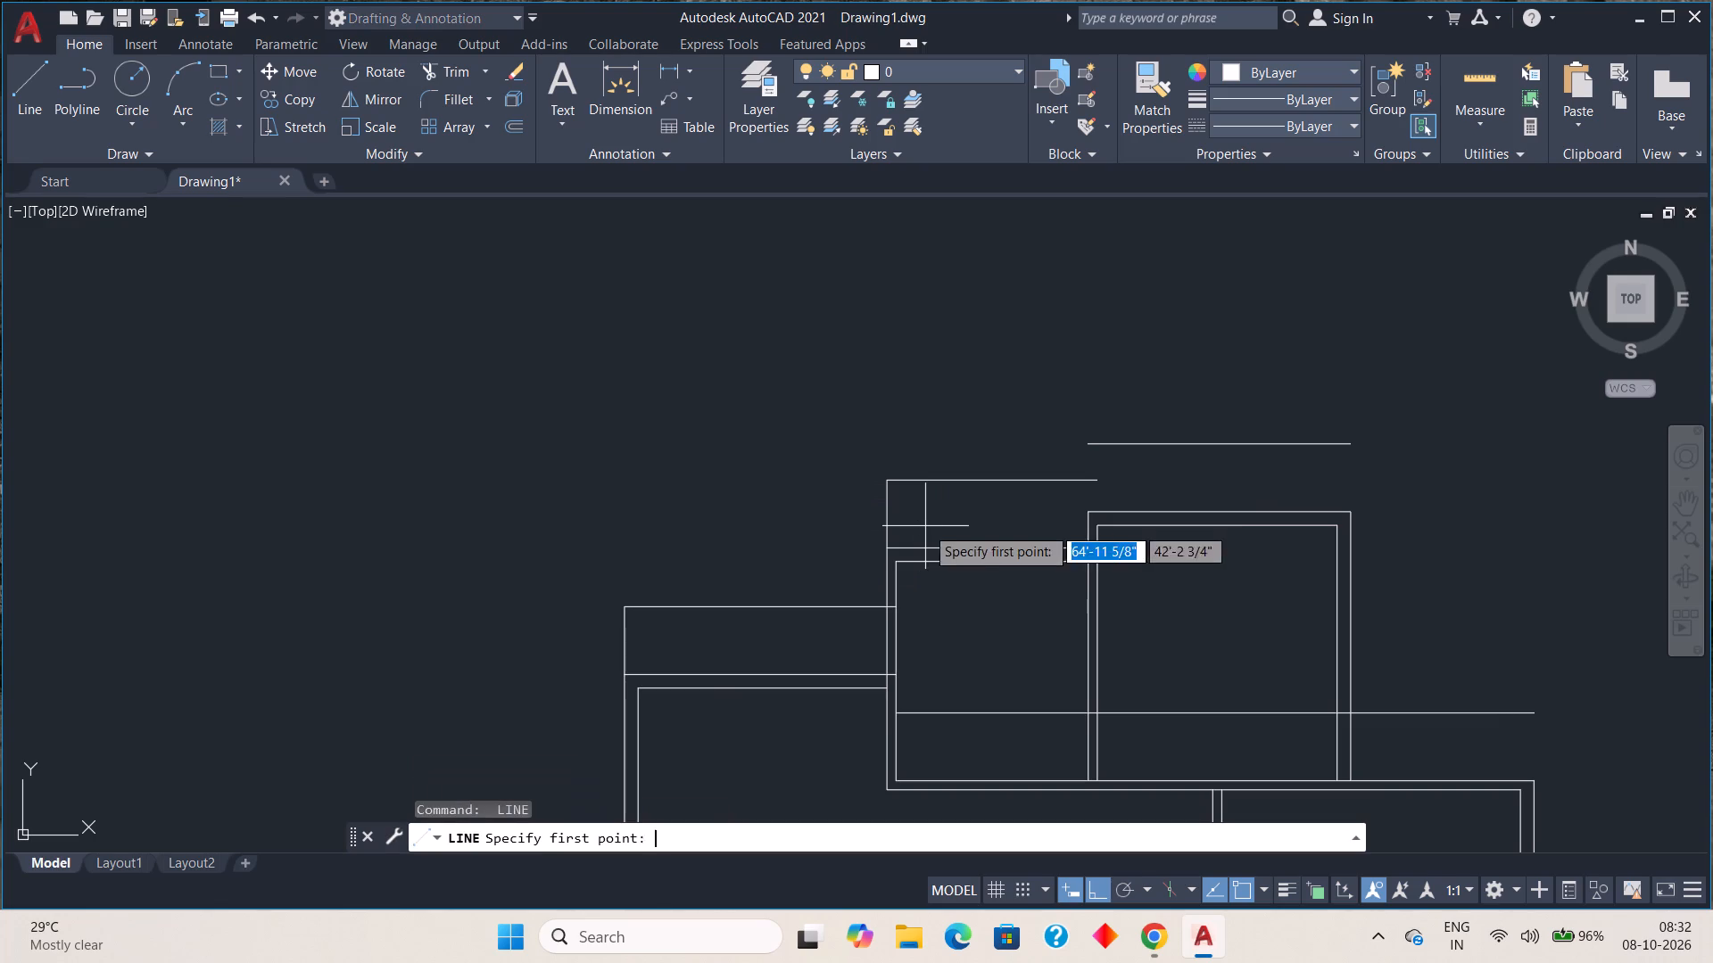
scroll(1086, 480, "up", 3)
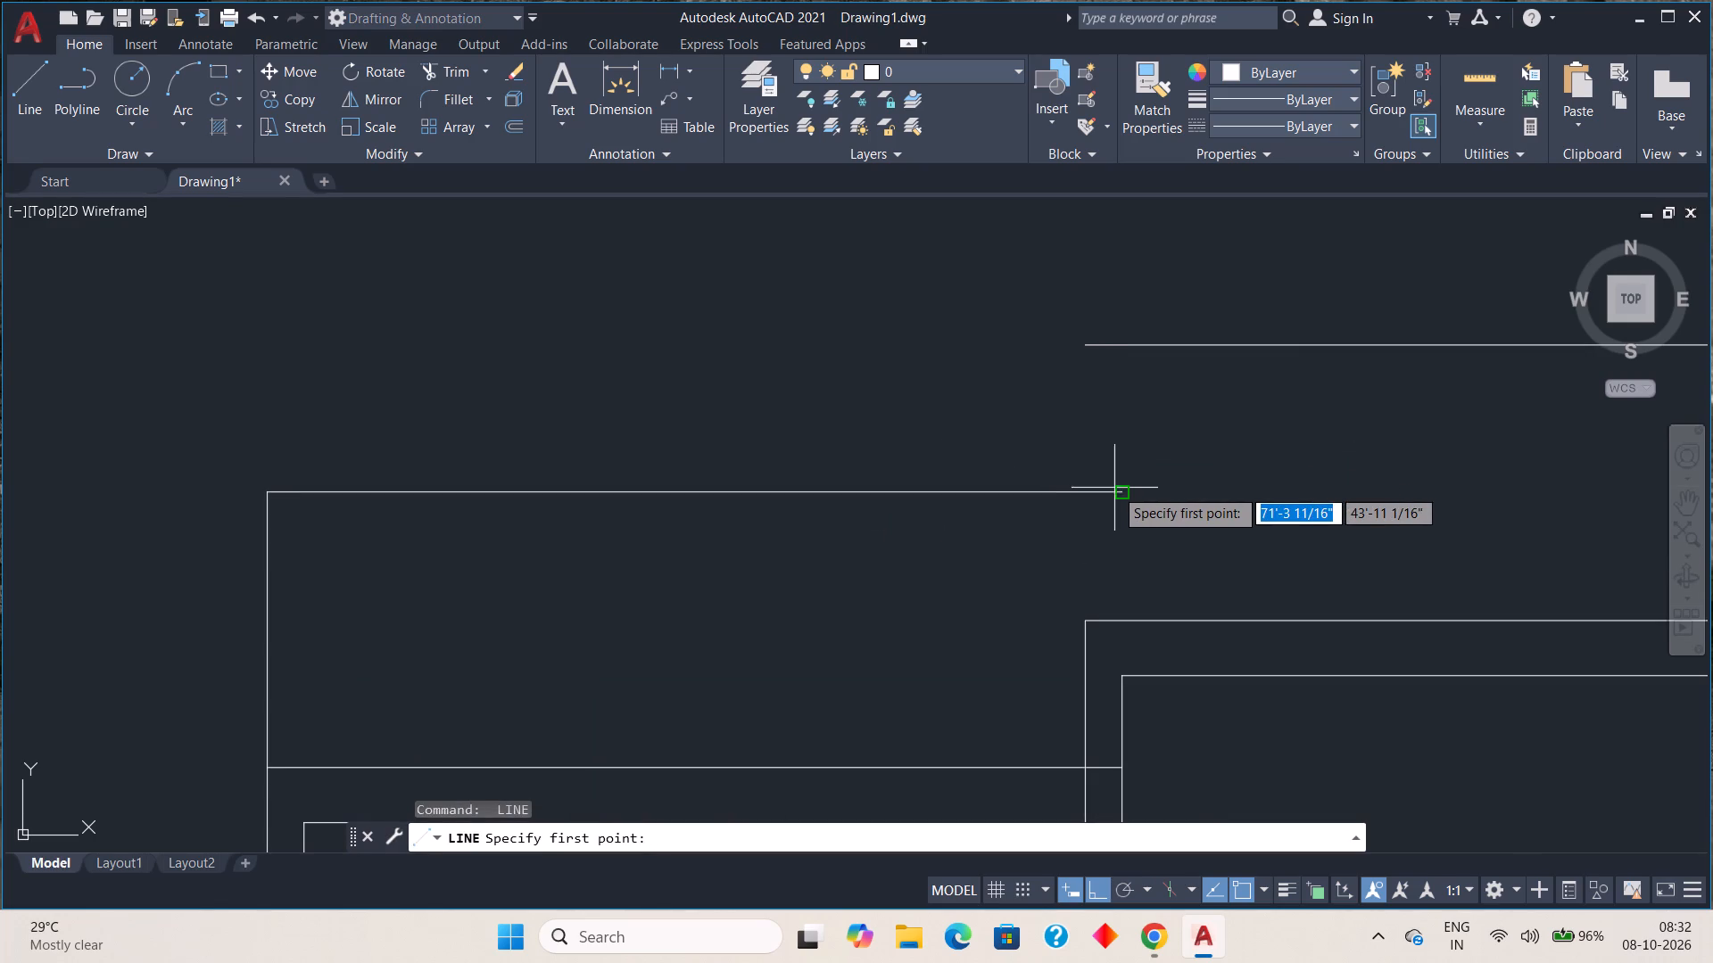
left_click(1087, 344)
left_click(1085, 623)
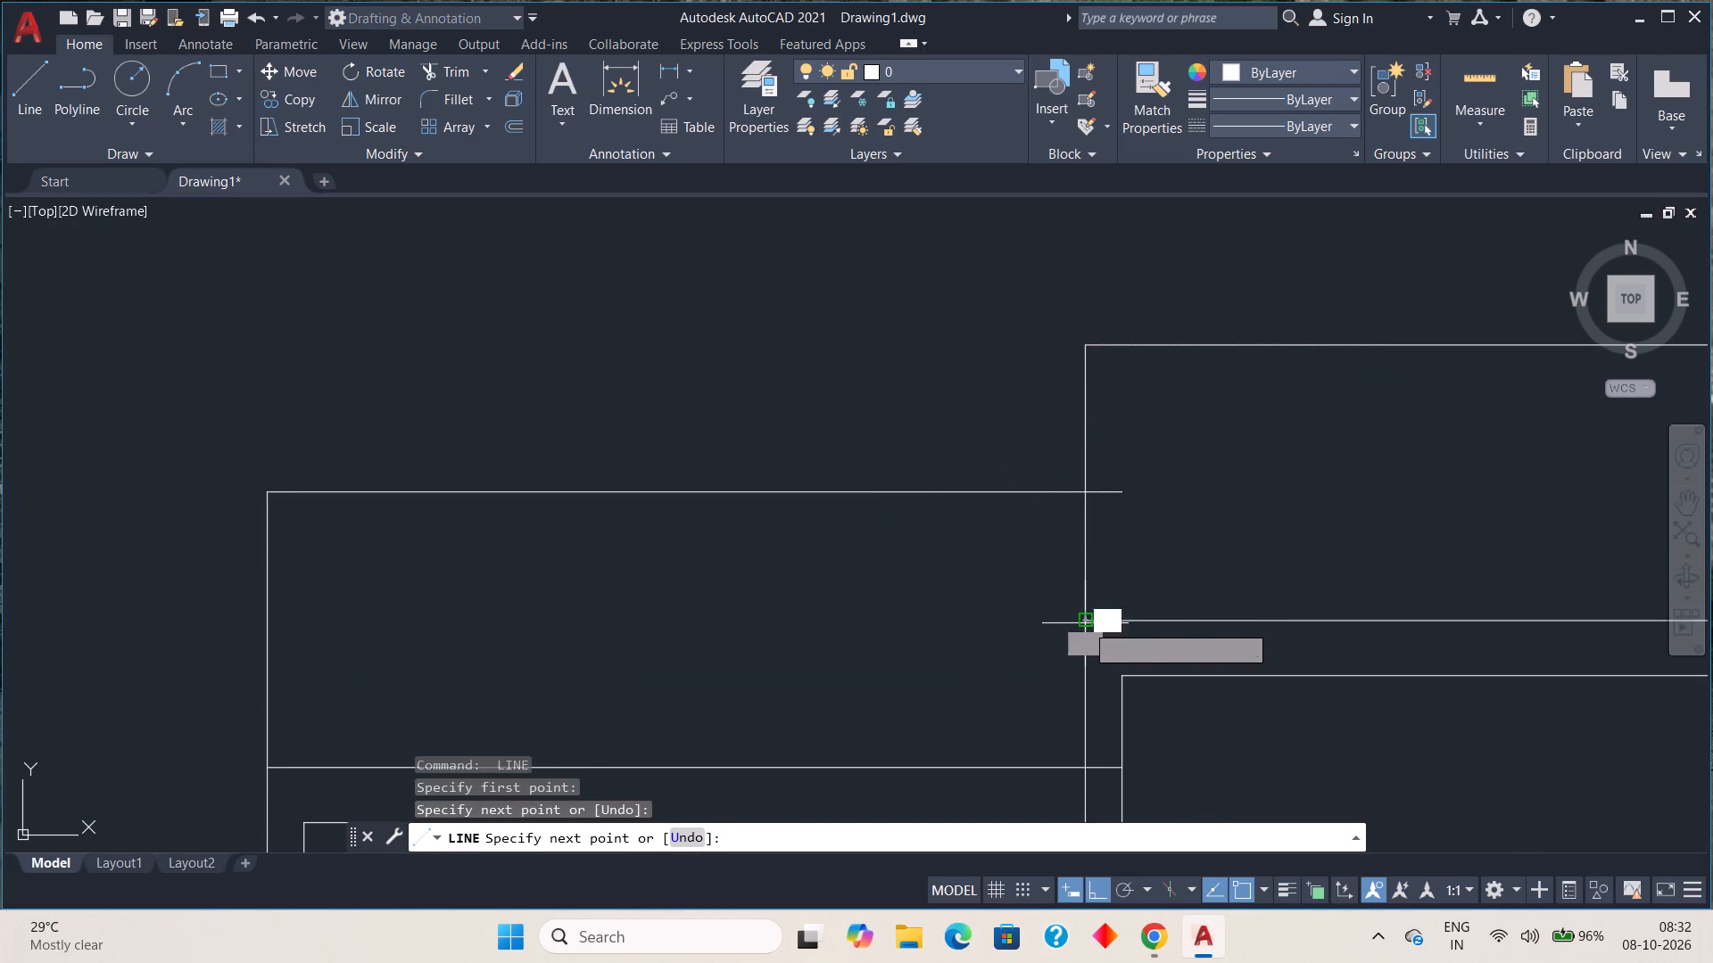
key("Escape")
Draw a vertical line from the right end of the first upper room's offset line down to the second room's outer top line.
key("space")
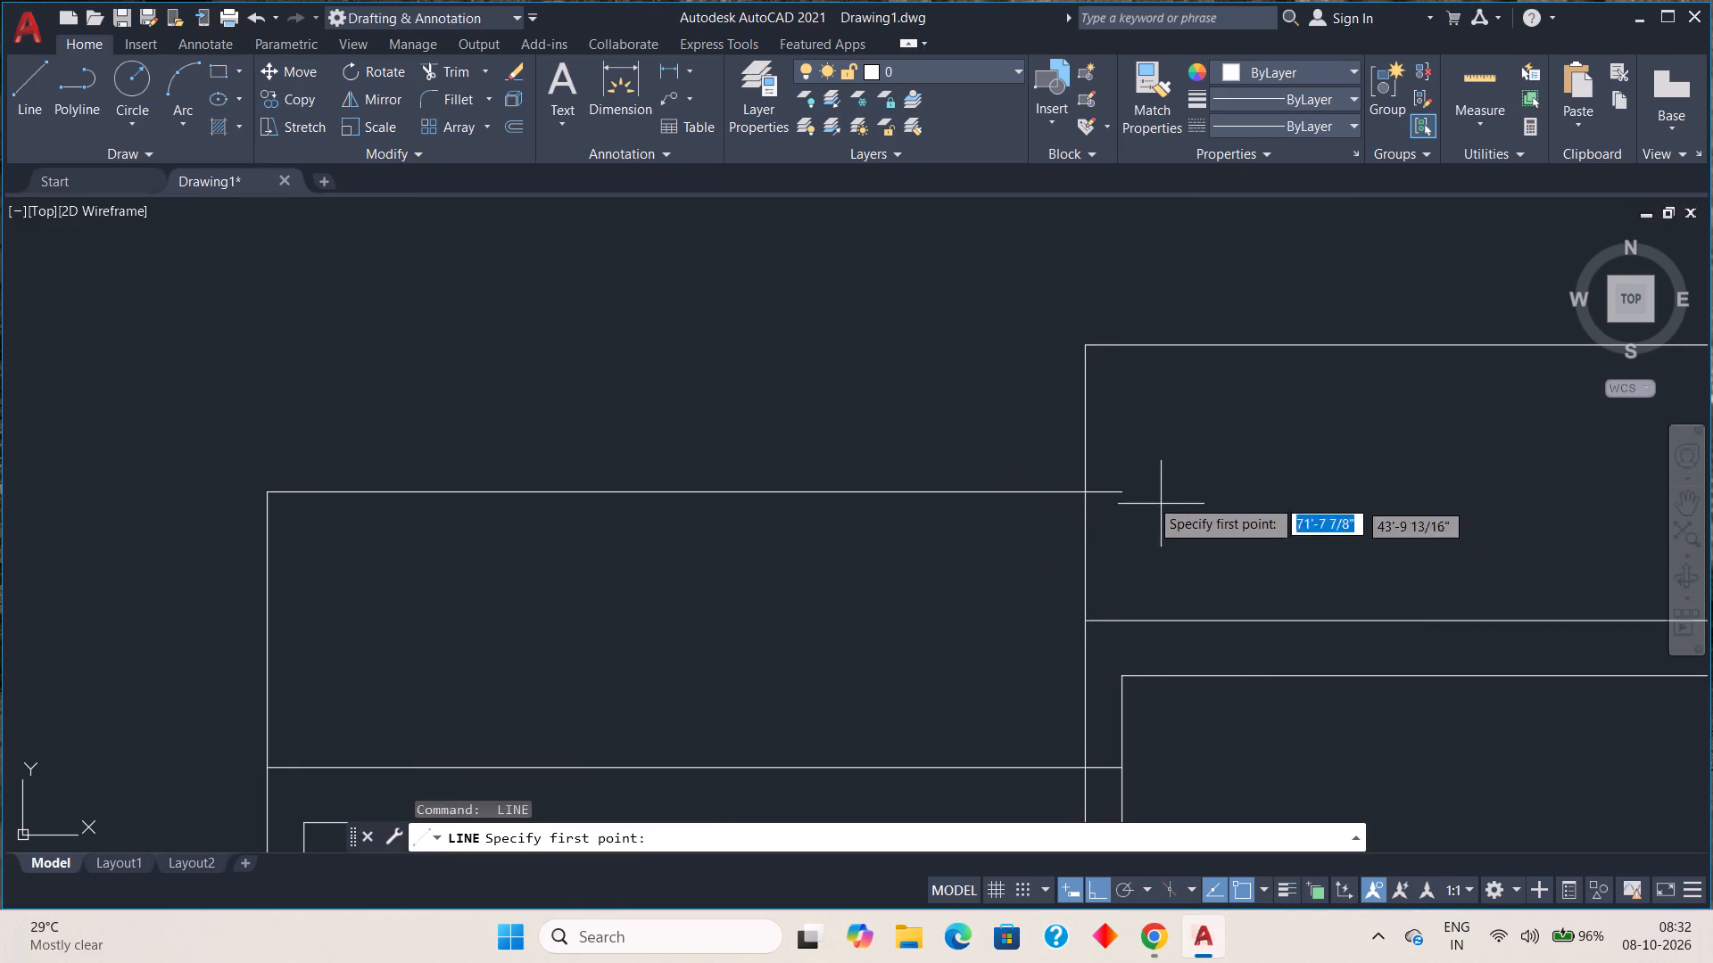
left_click(1123, 490)
left_click(1124, 623)
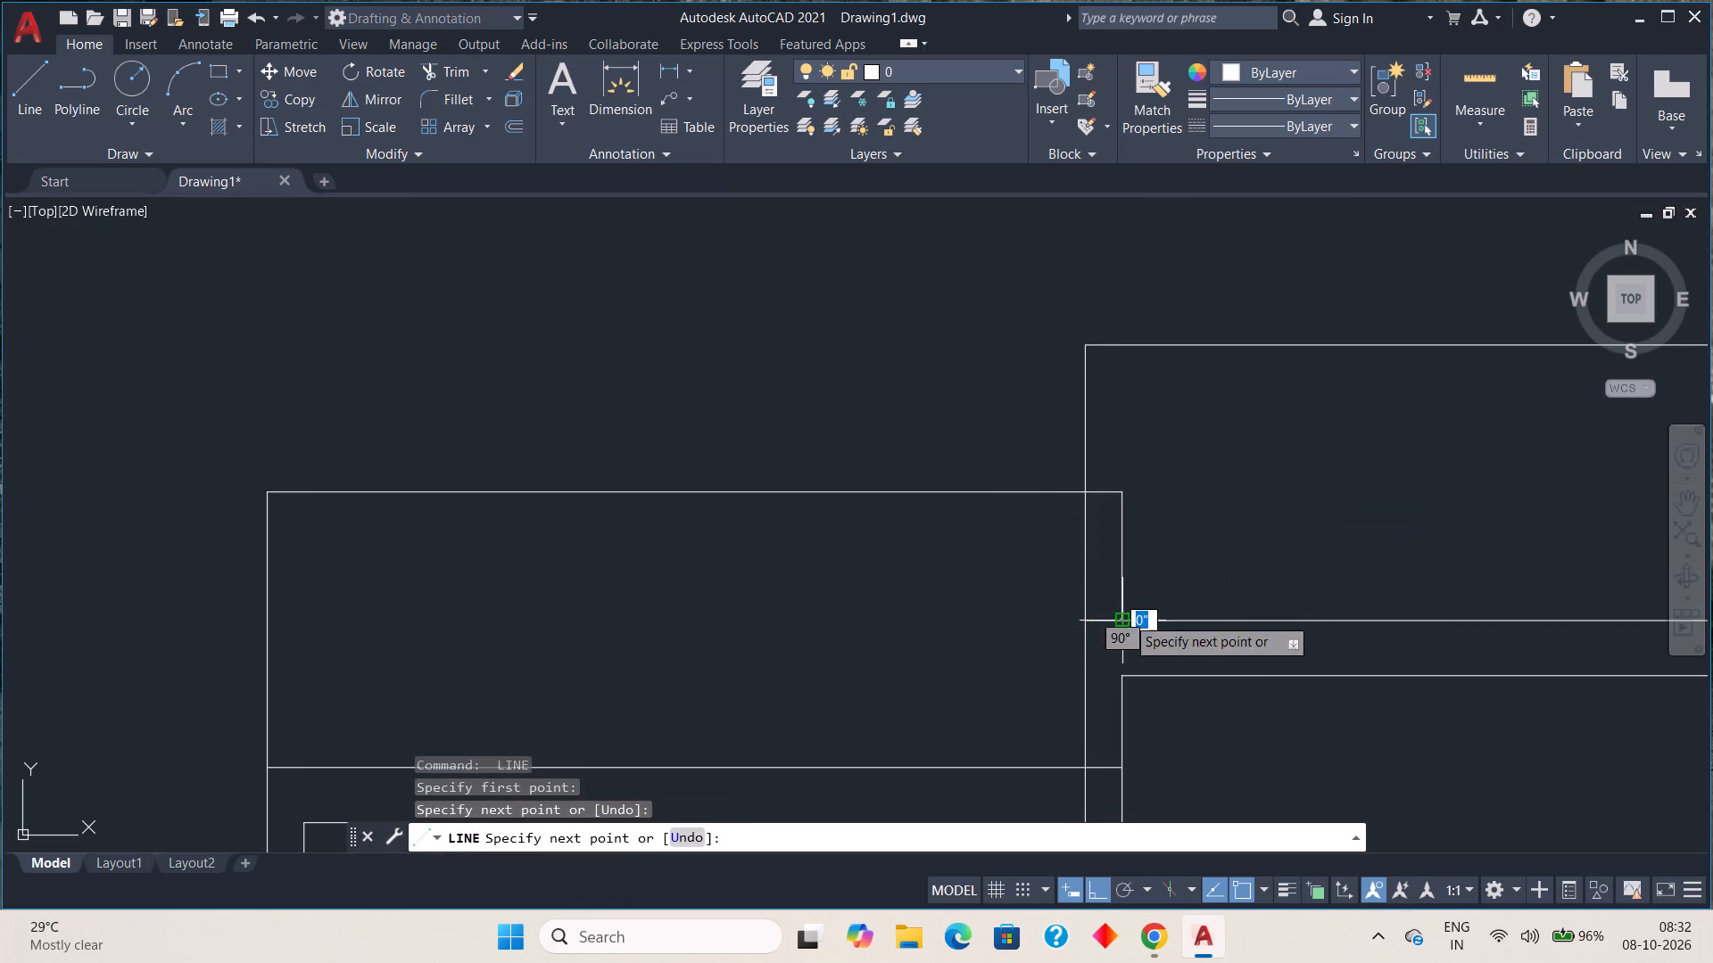
key("Escape")
Draw a 2'6" vertical line from the right end of the second upper room's offset line to its outer top-right corner.
scroll(1218, 545, "down", 2)
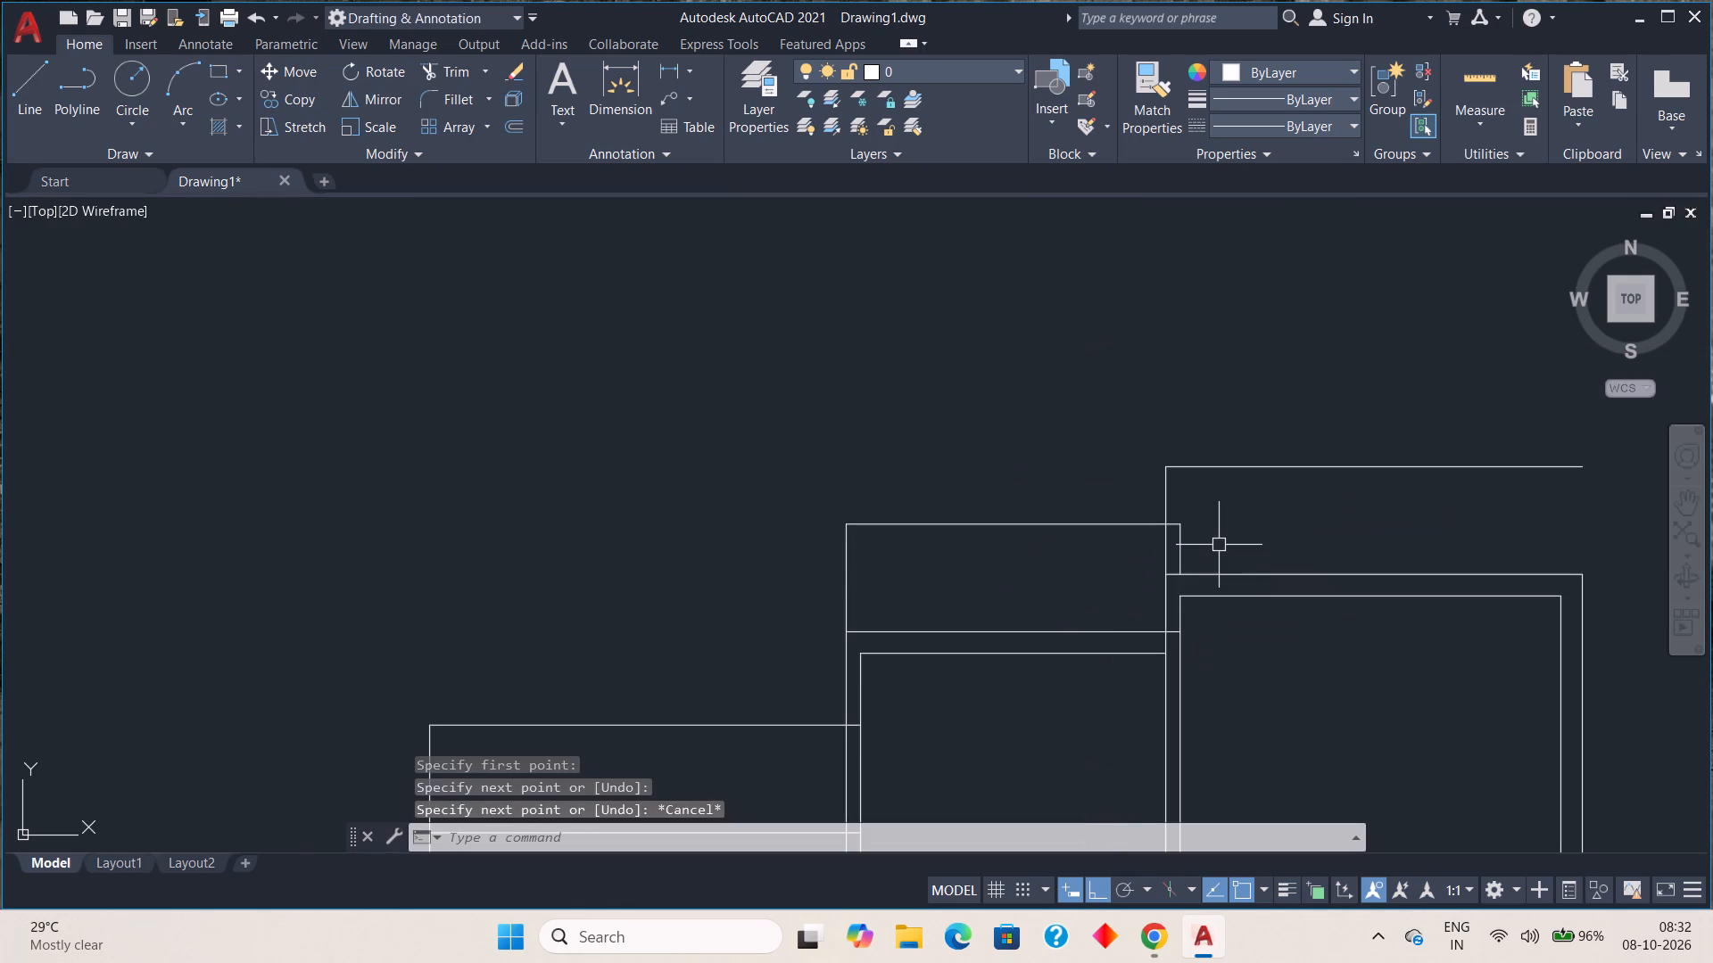
middle_click_drag(1257, 533, 767, 568)
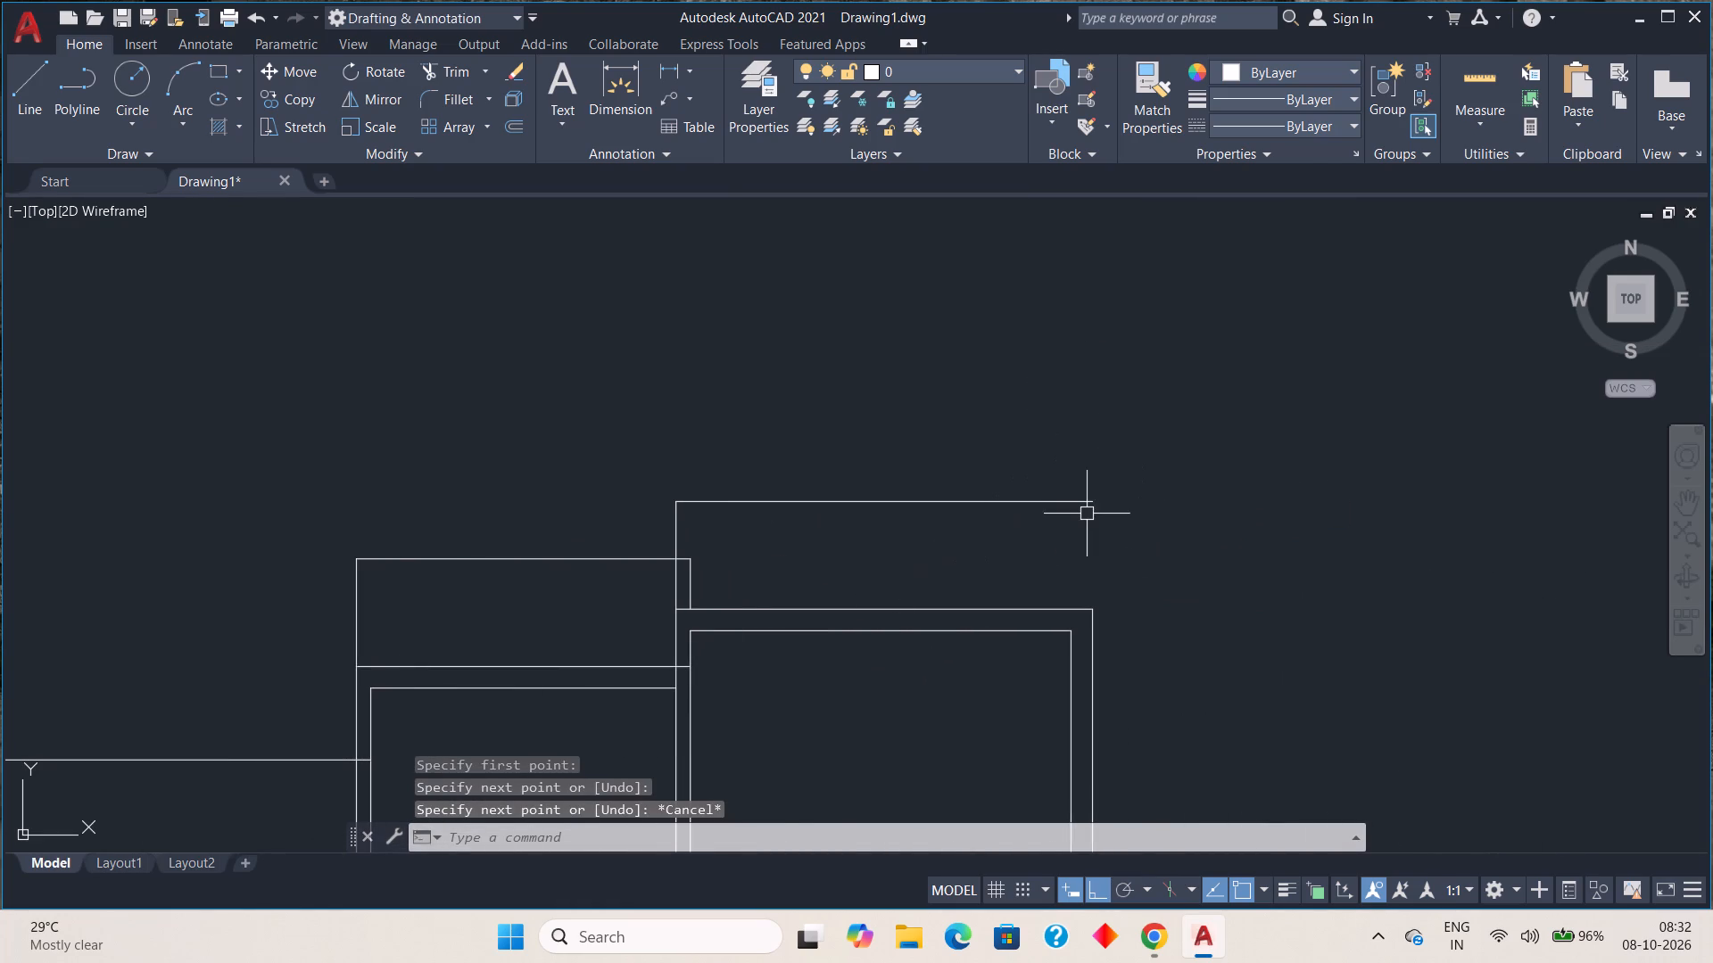
key("space")
left_click(1089, 499)
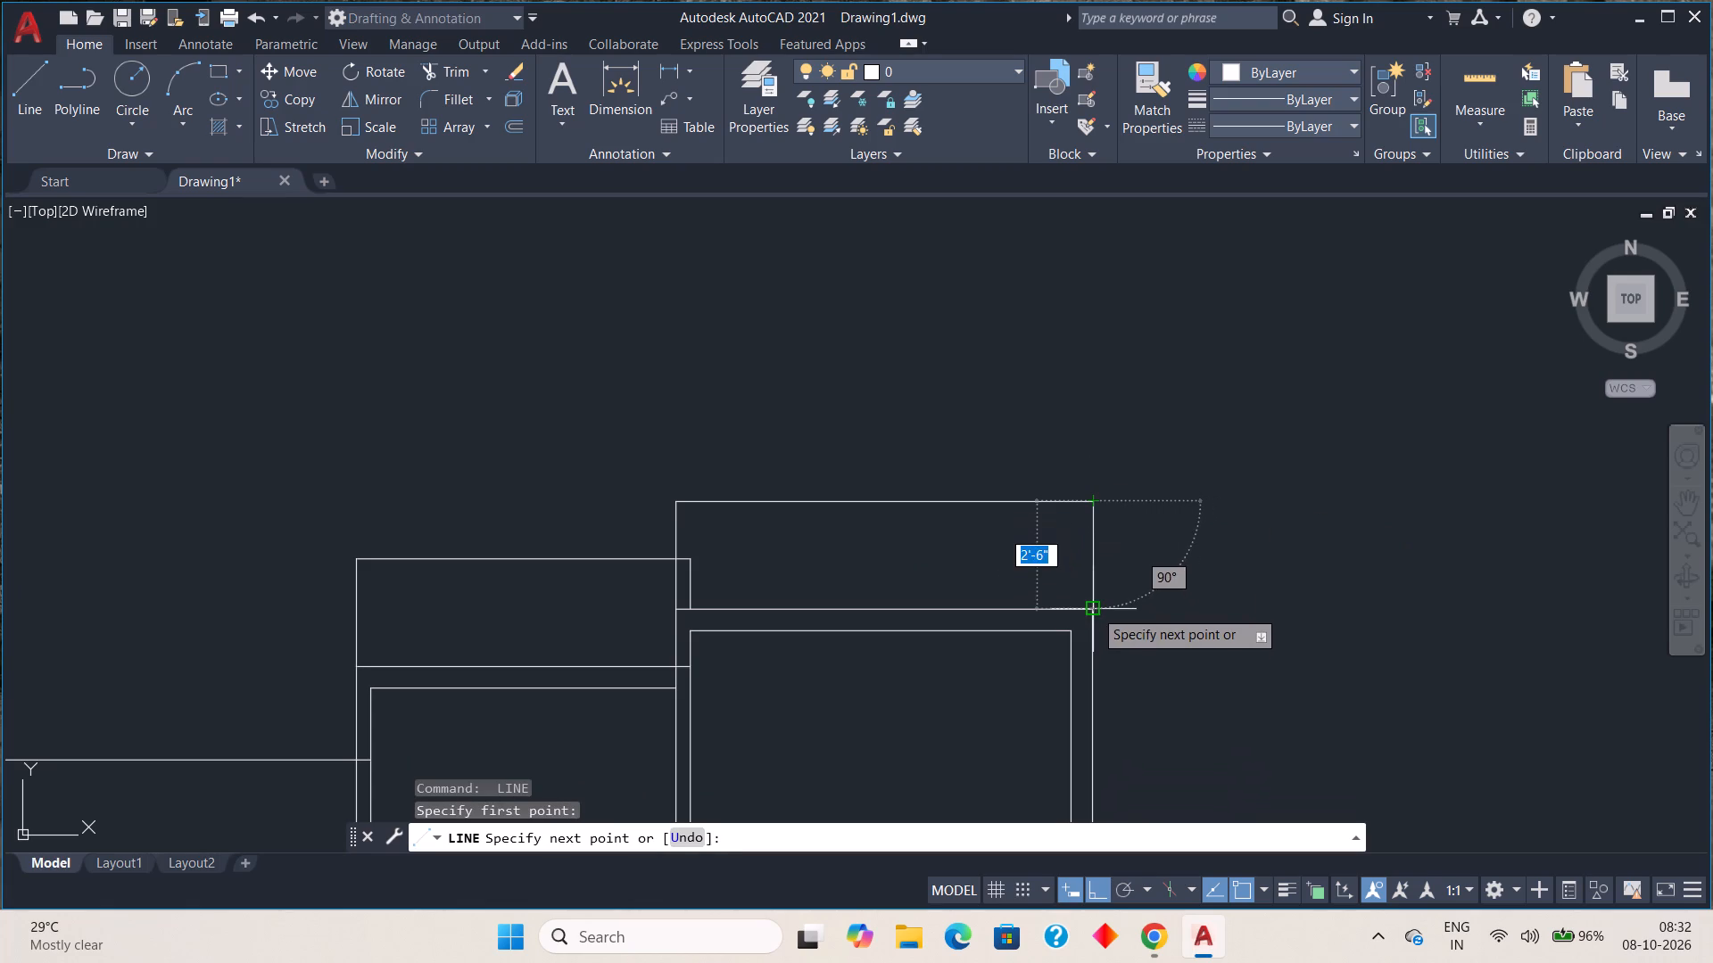
left_click(1095, 606)
key("Escape")
Draw a vertical line from the right end of the right room's offset line down to that room's outer top-right corner.
scroll(1298, 597, "down", 1)
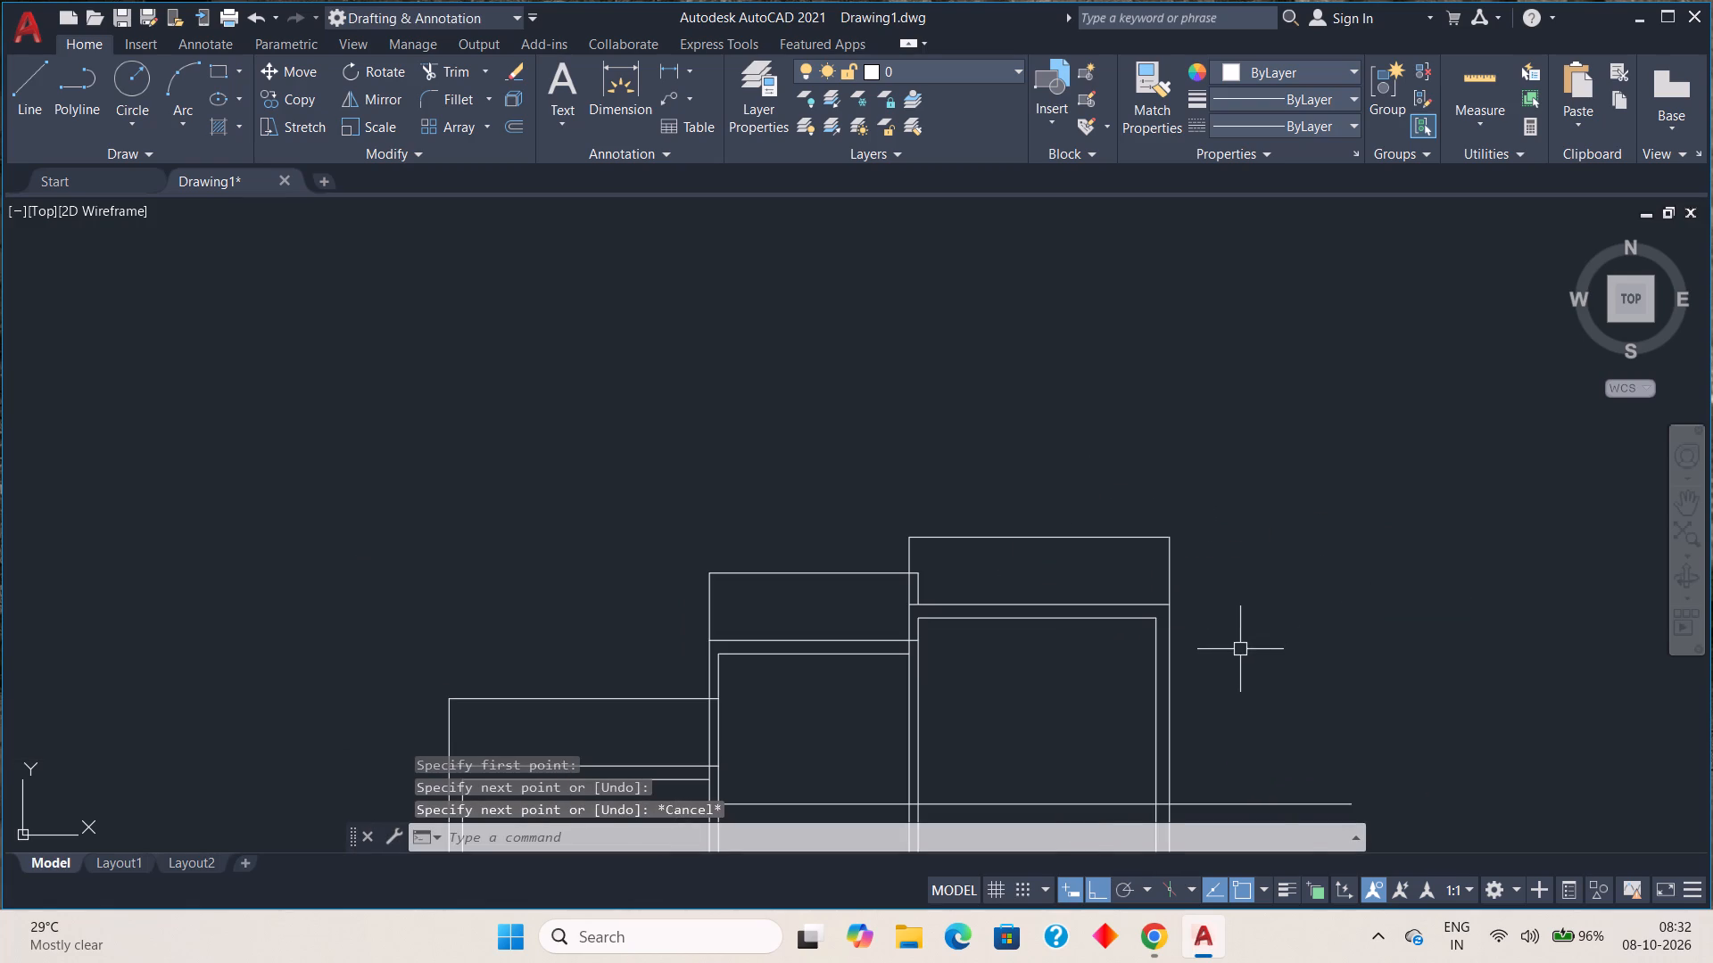
middle_click_drag(1224, 648, 967, 338)
middle_click_drag(1039, 531, 985, 475)
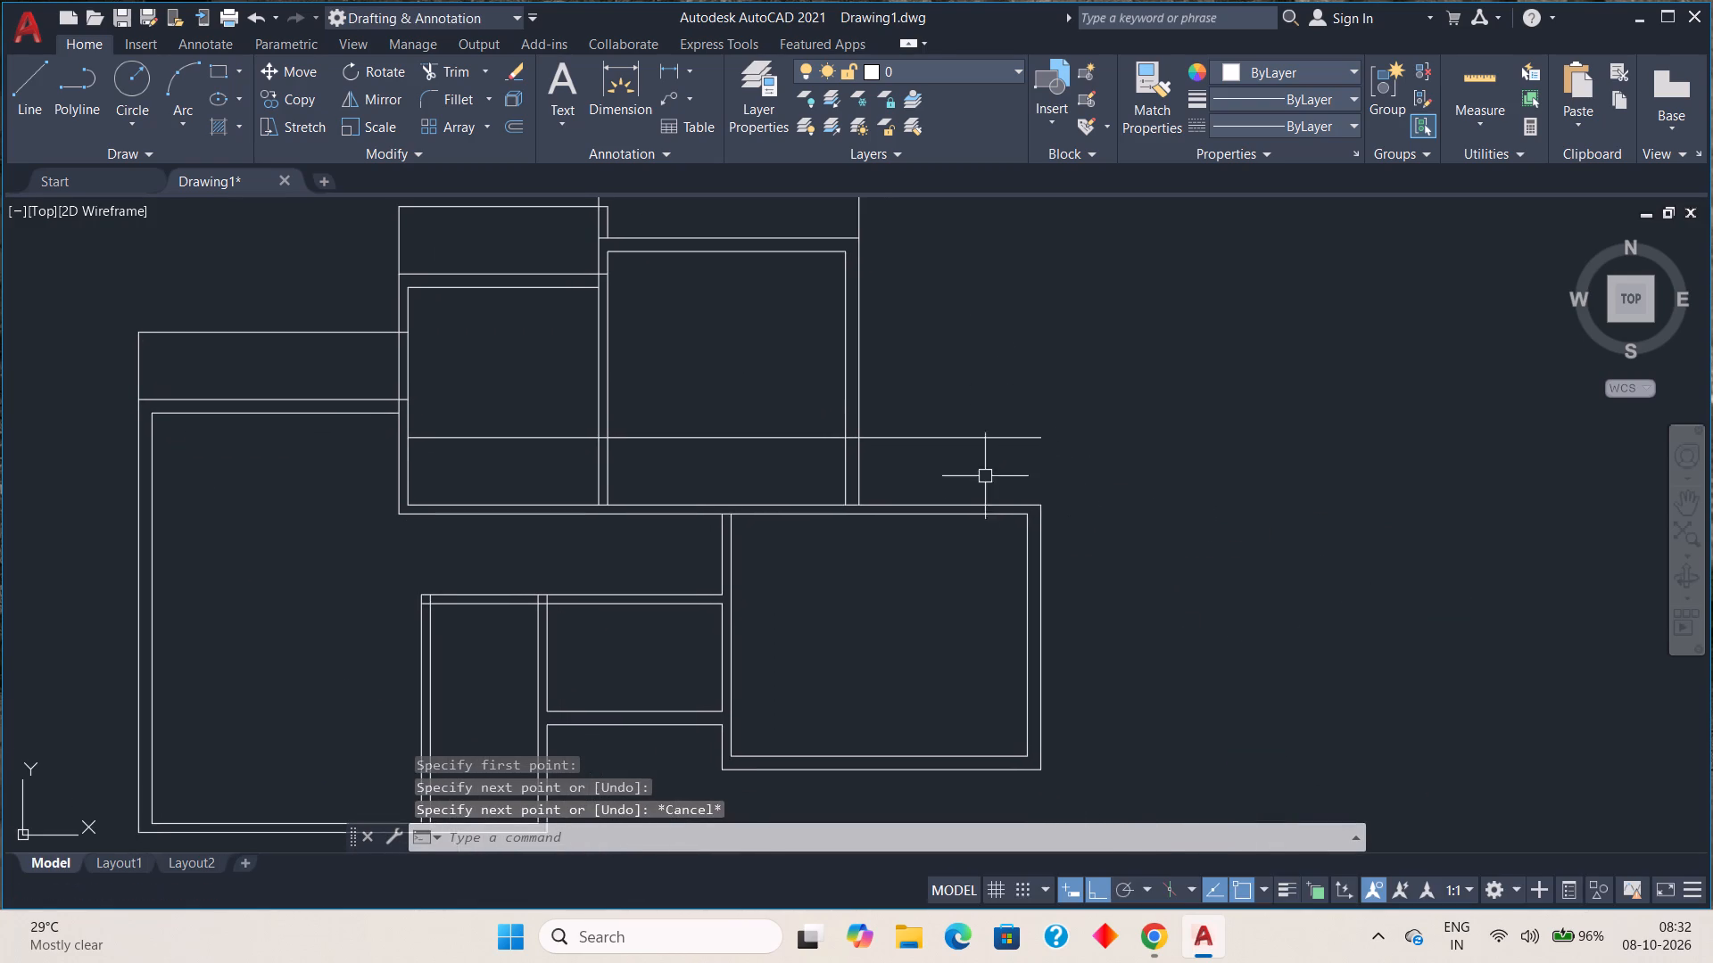
key("space")
left_click(1039, 433)
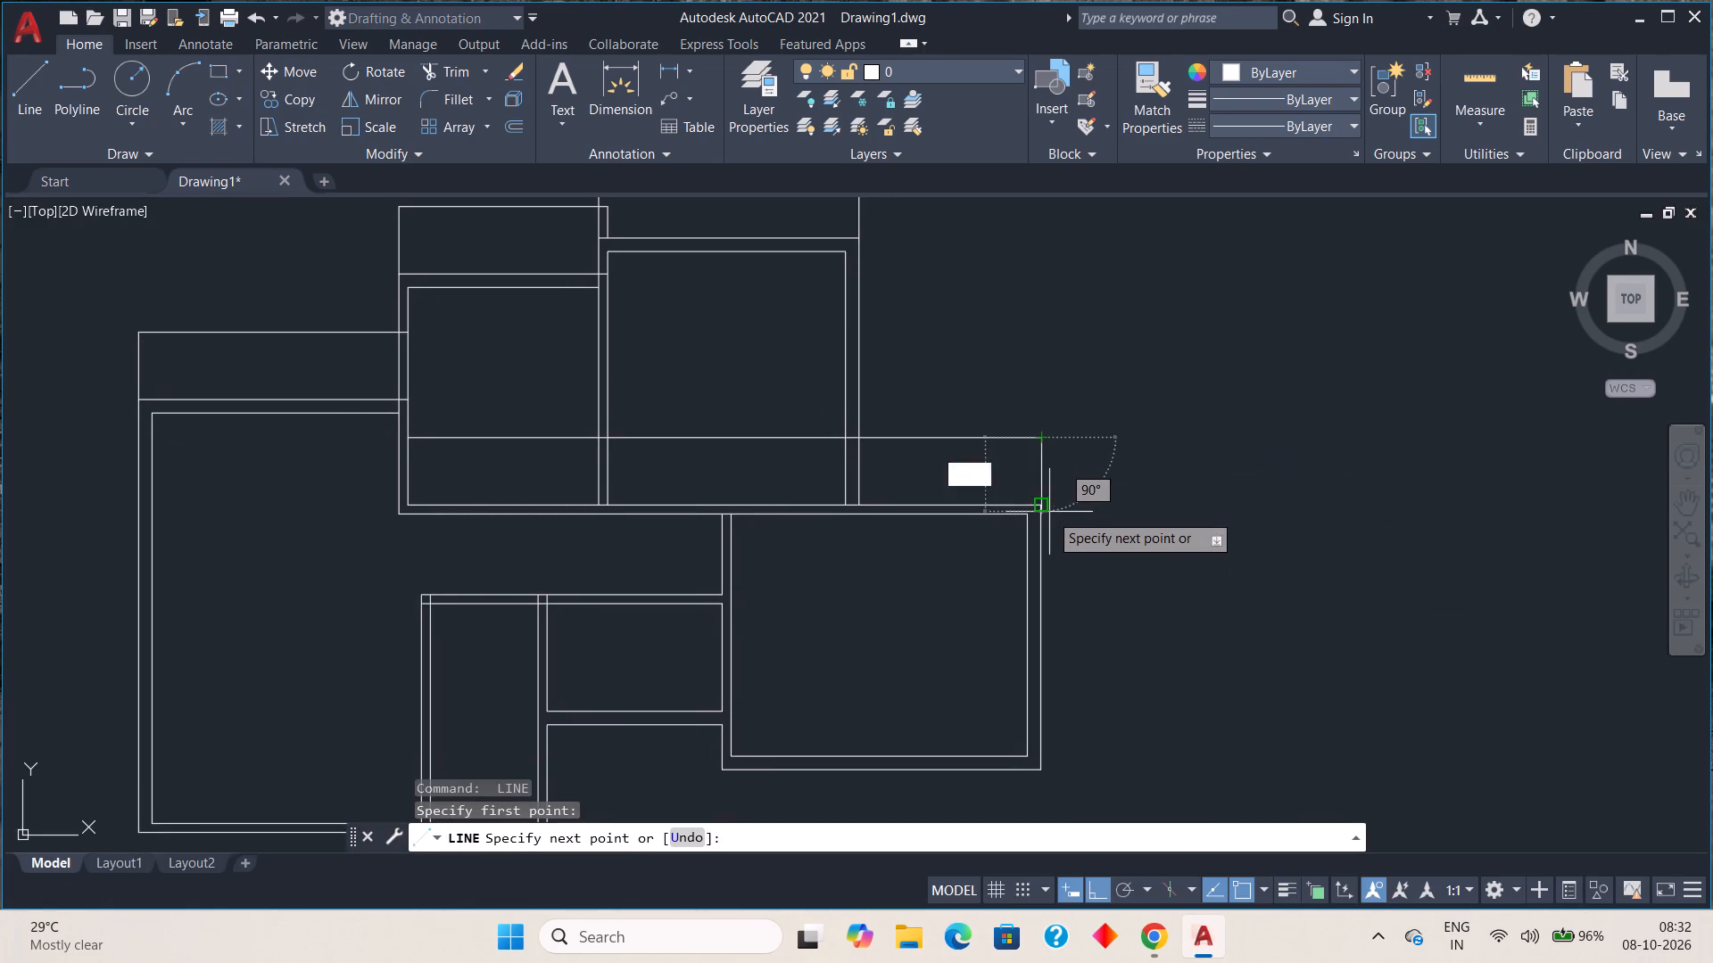
left_click(1039, 503)
key("Escape")
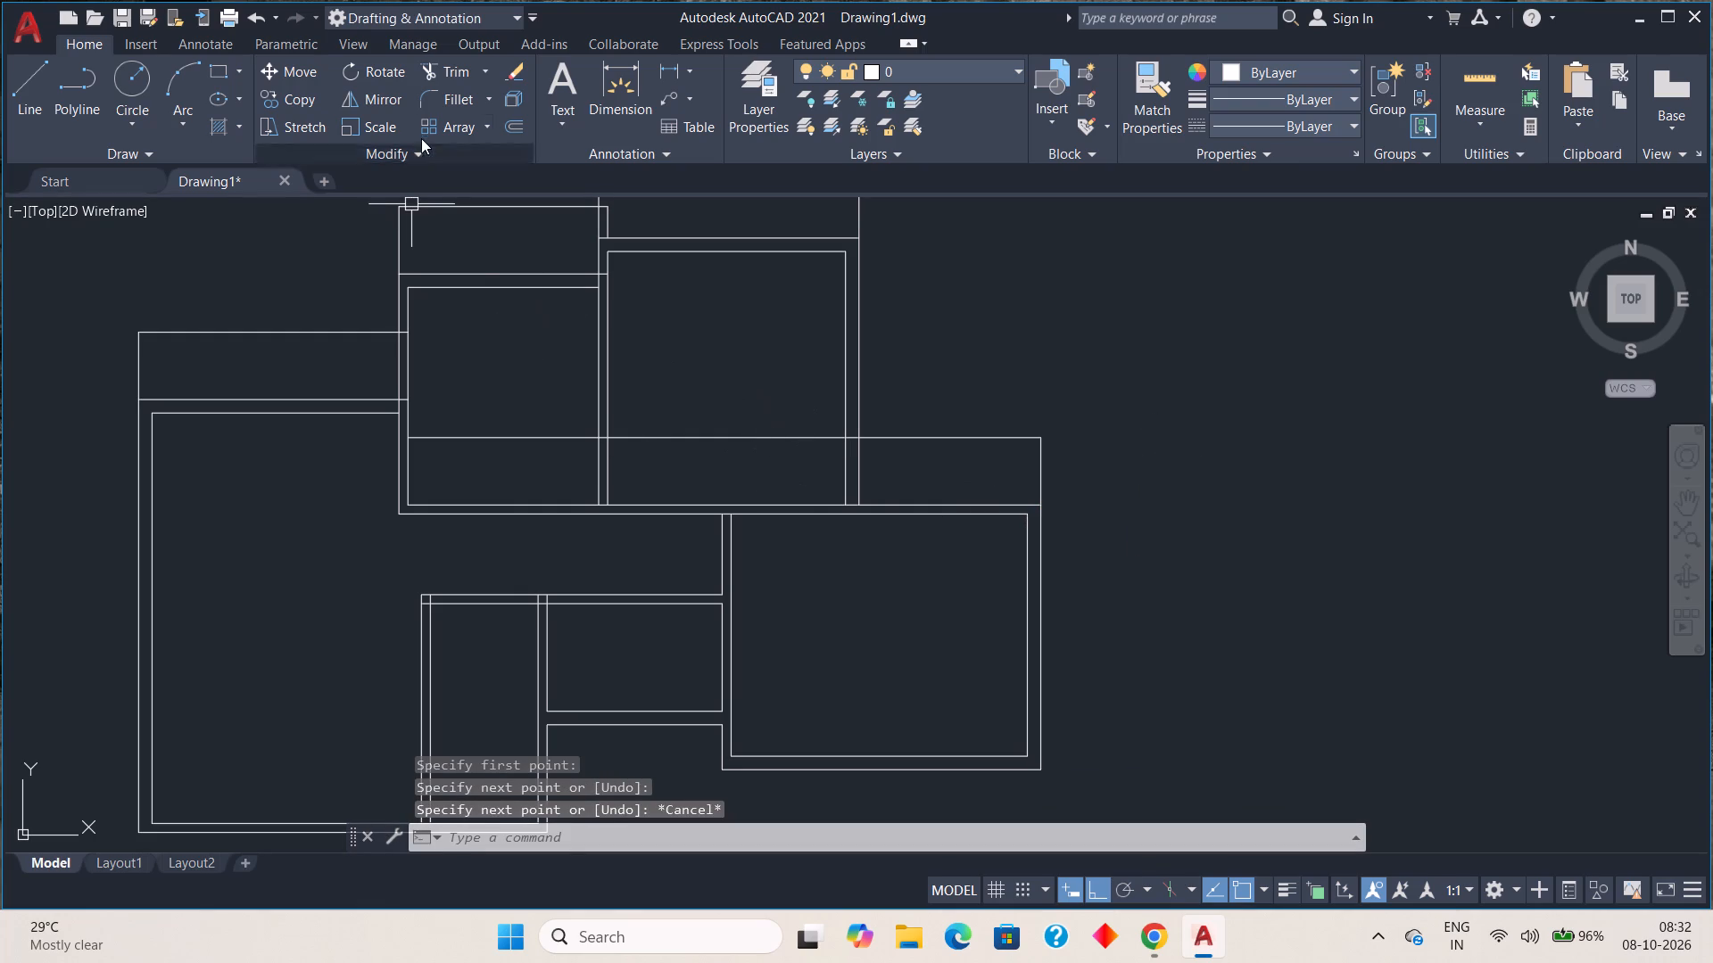
Trim away the parts of the right room's offset line that cross both upper rooms, their partition and the second room's right wall.
left_click(440, 64)
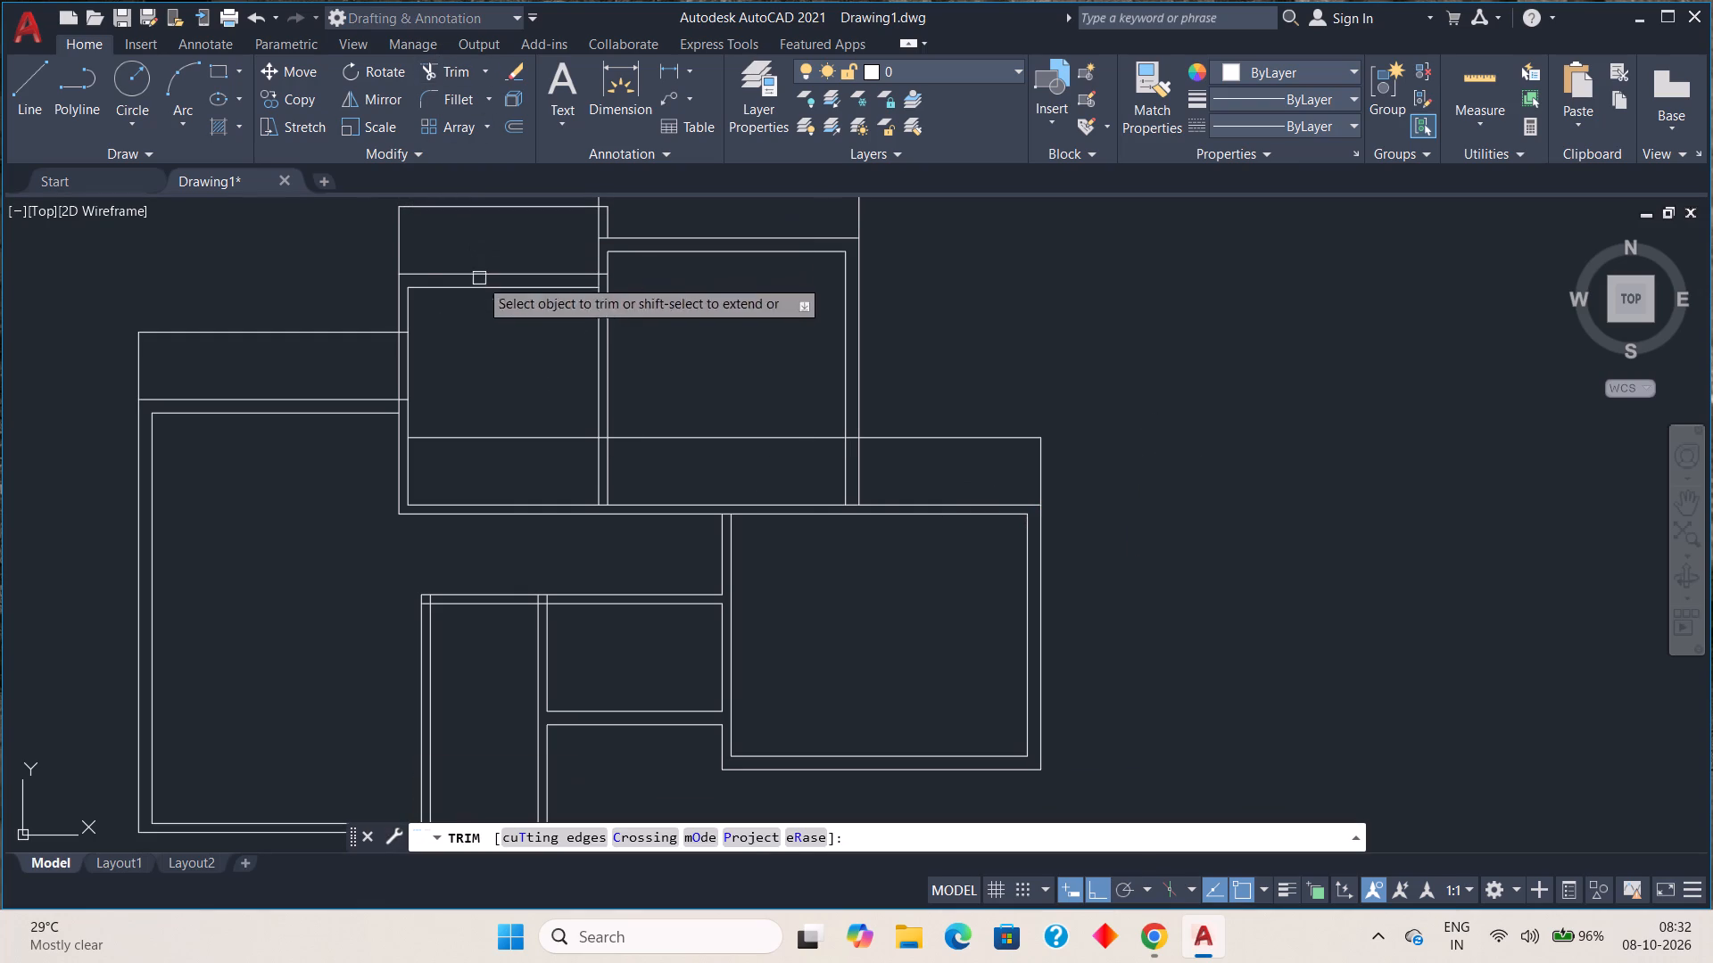
left_click(503, 432)
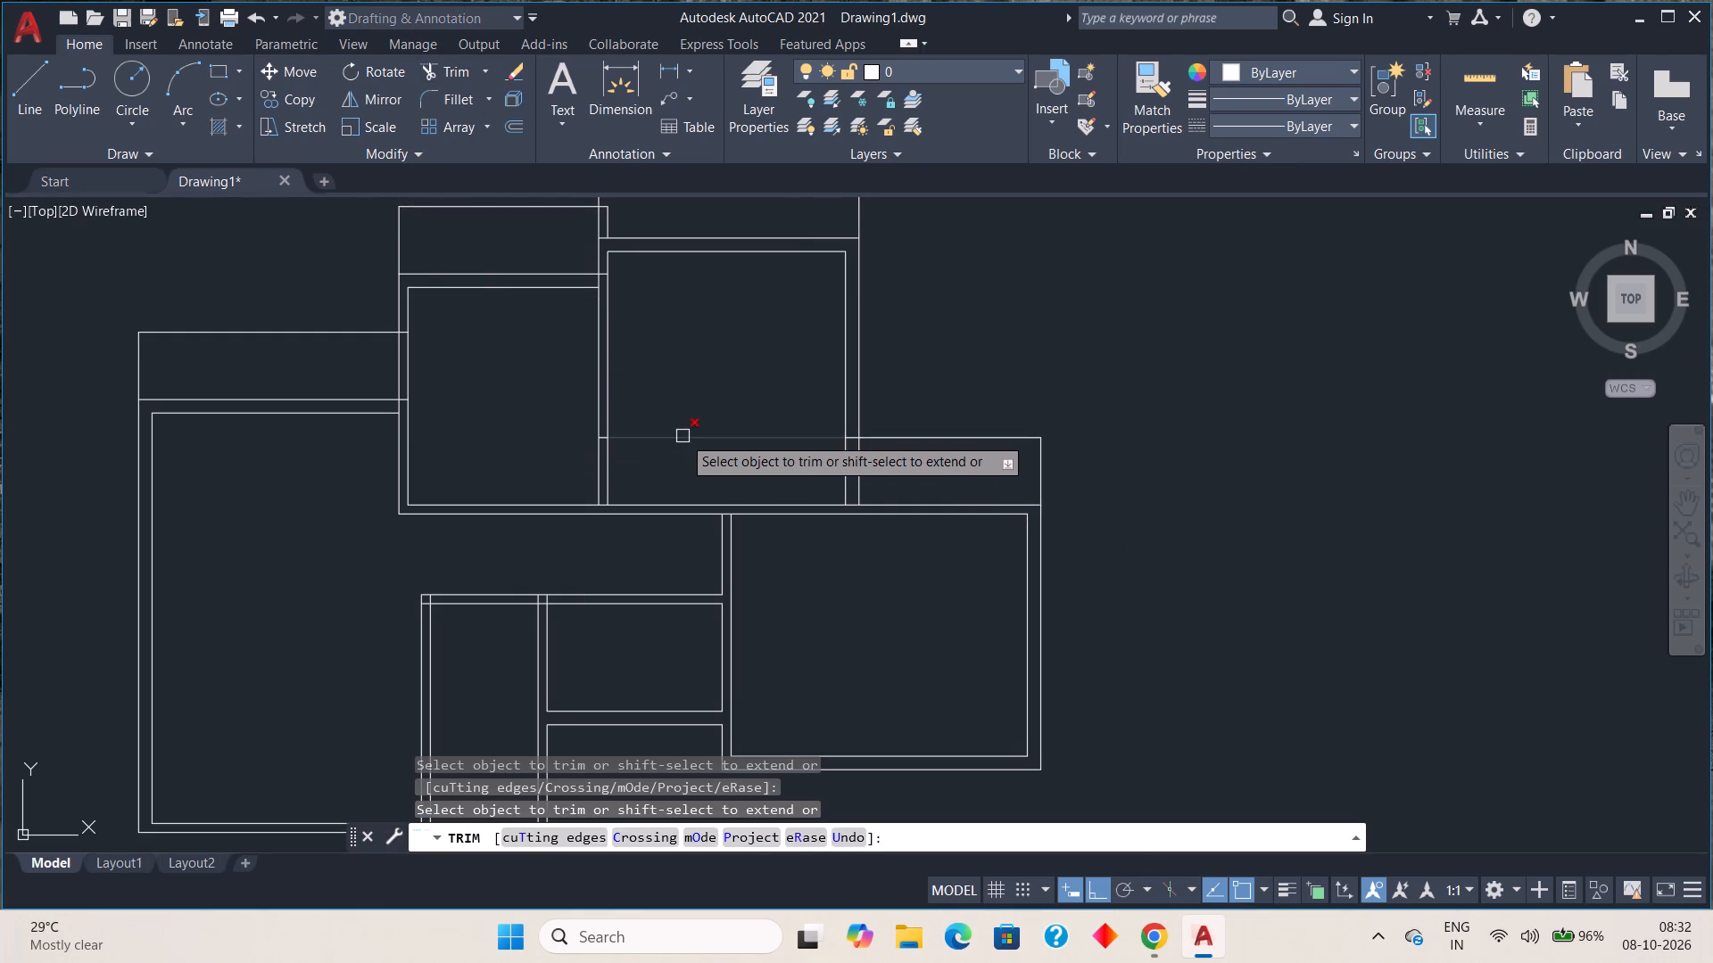
left_click(683, 436)
scroll(845, 436, "up", 2)
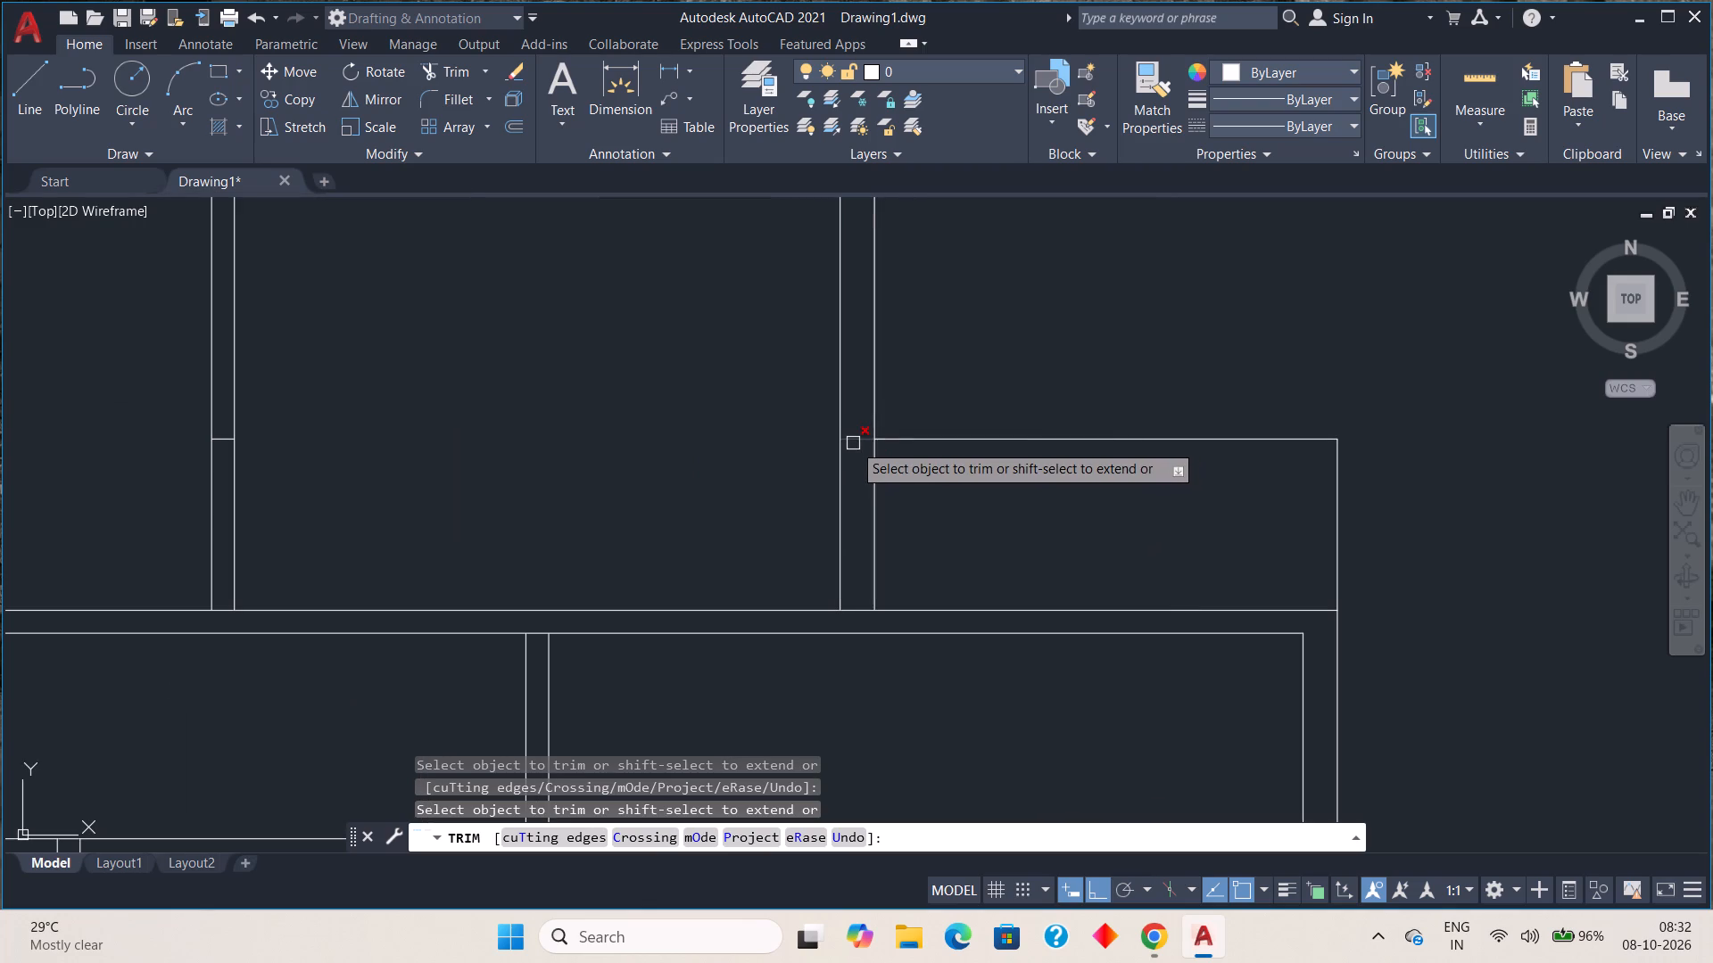
left_click(854, 442)
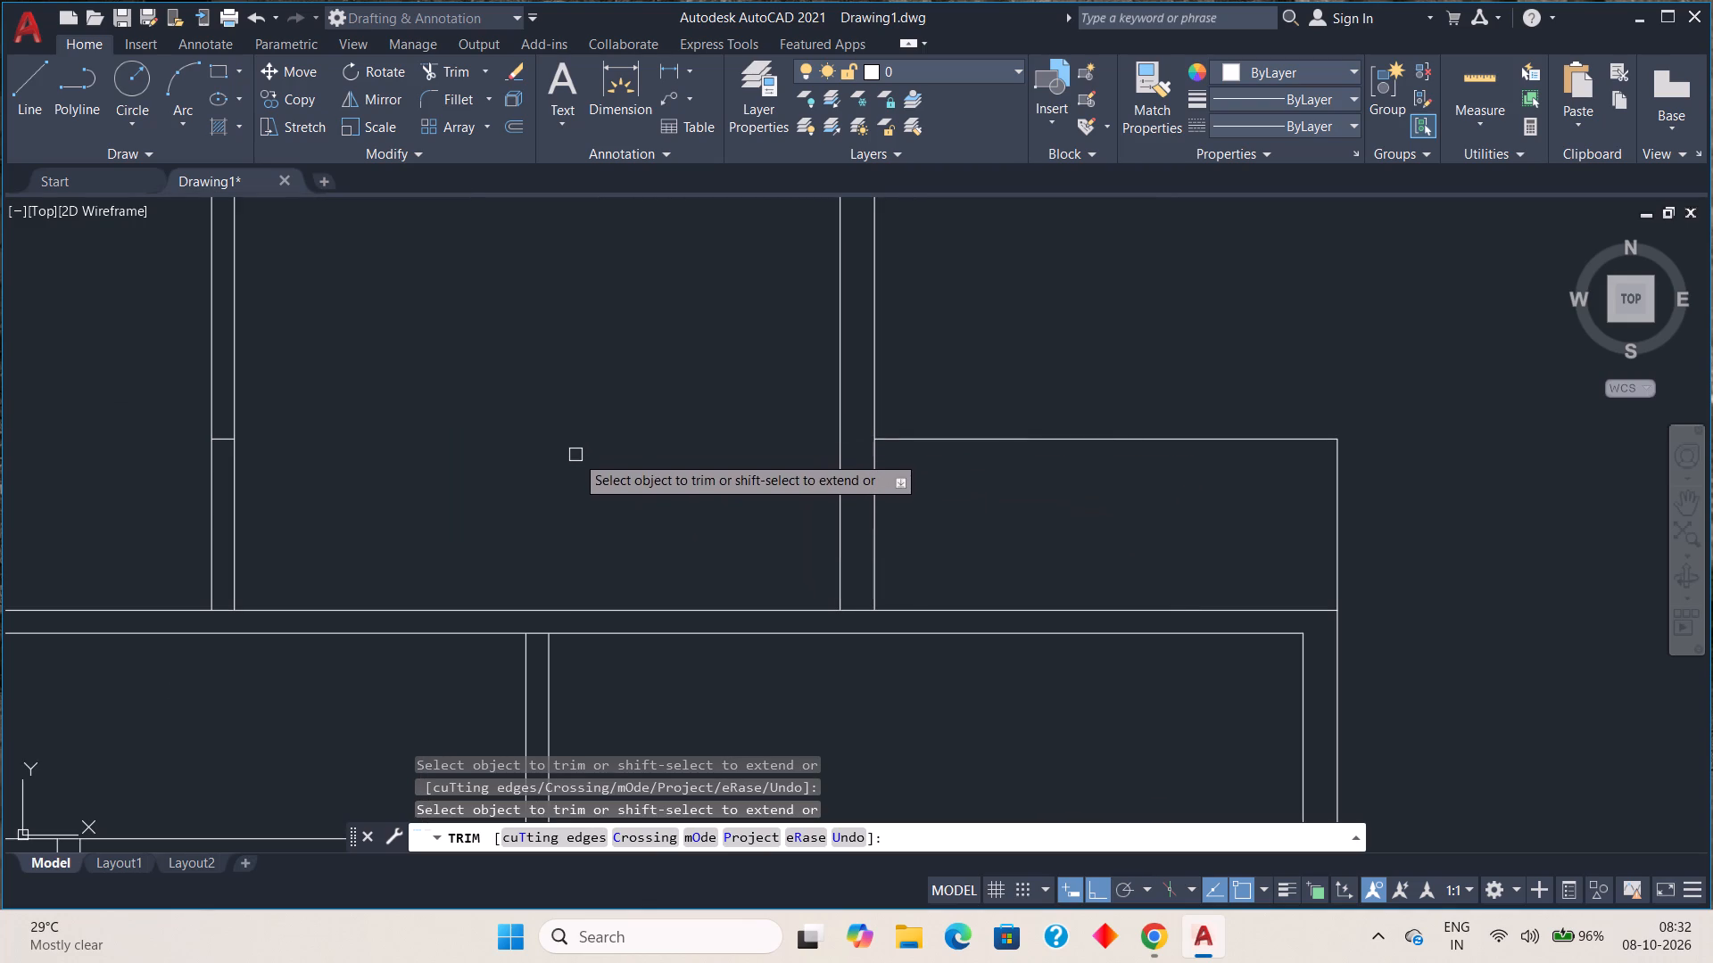
middle_click_drag(576, 462, 820, 447)
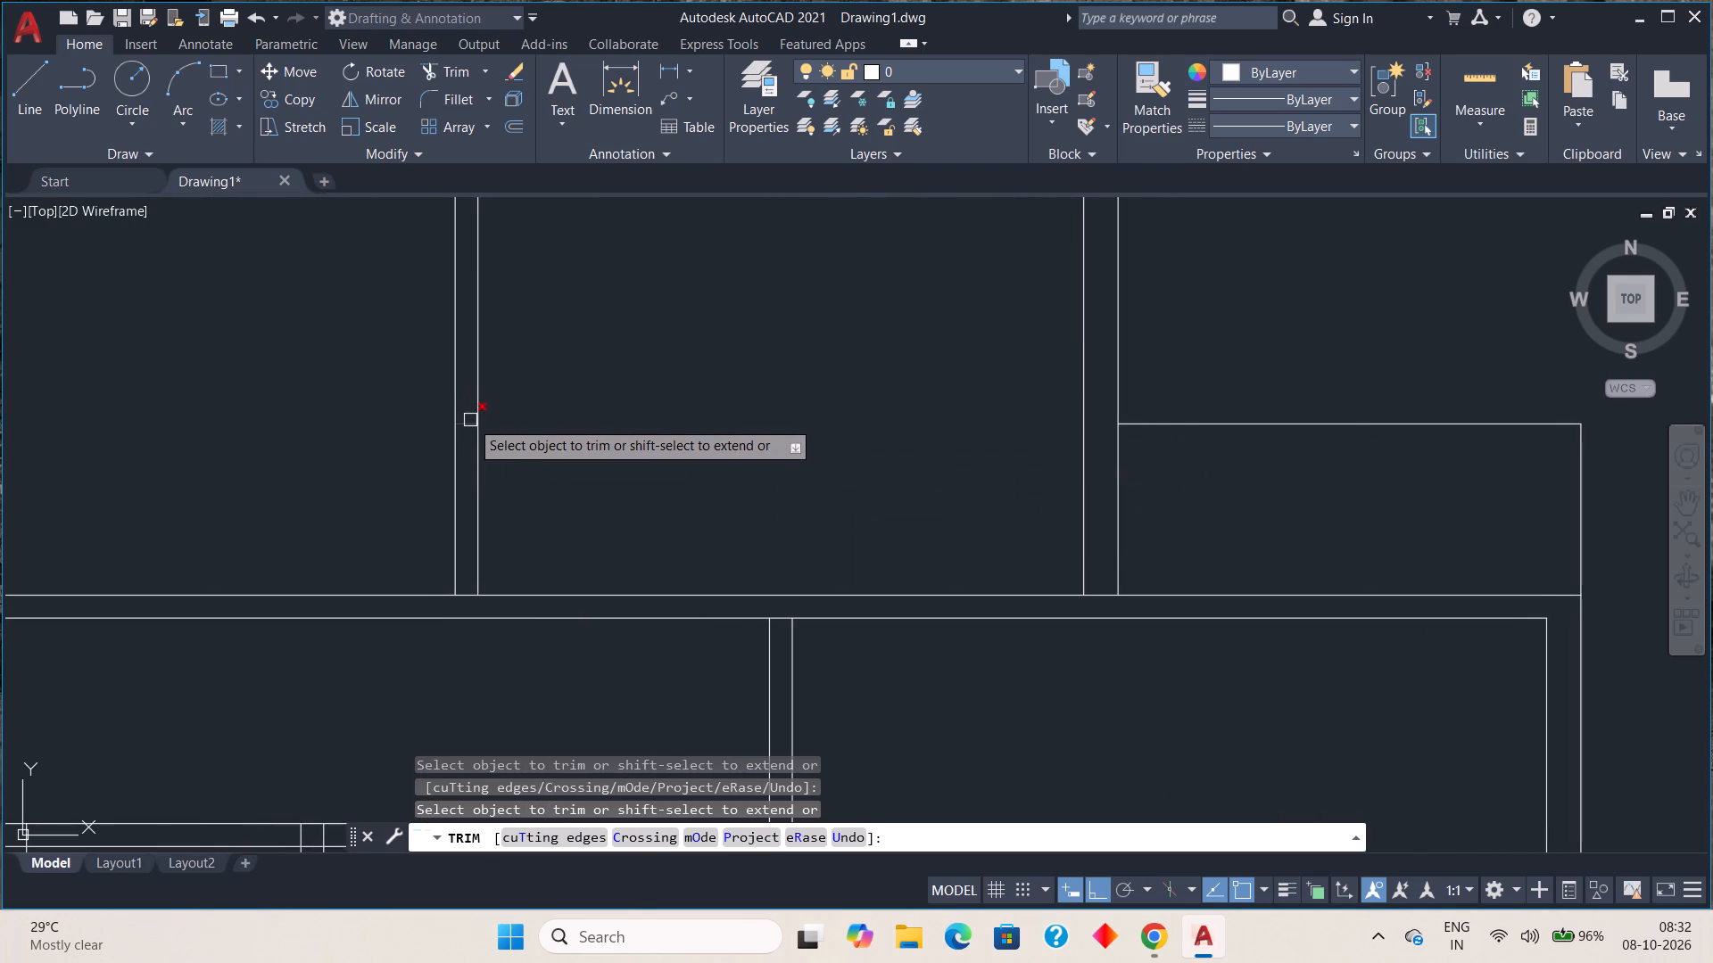
left_click(468, 424)
scroll(670, 387, "down", 3)
middle_click_drag(676, 414, 697, 479)
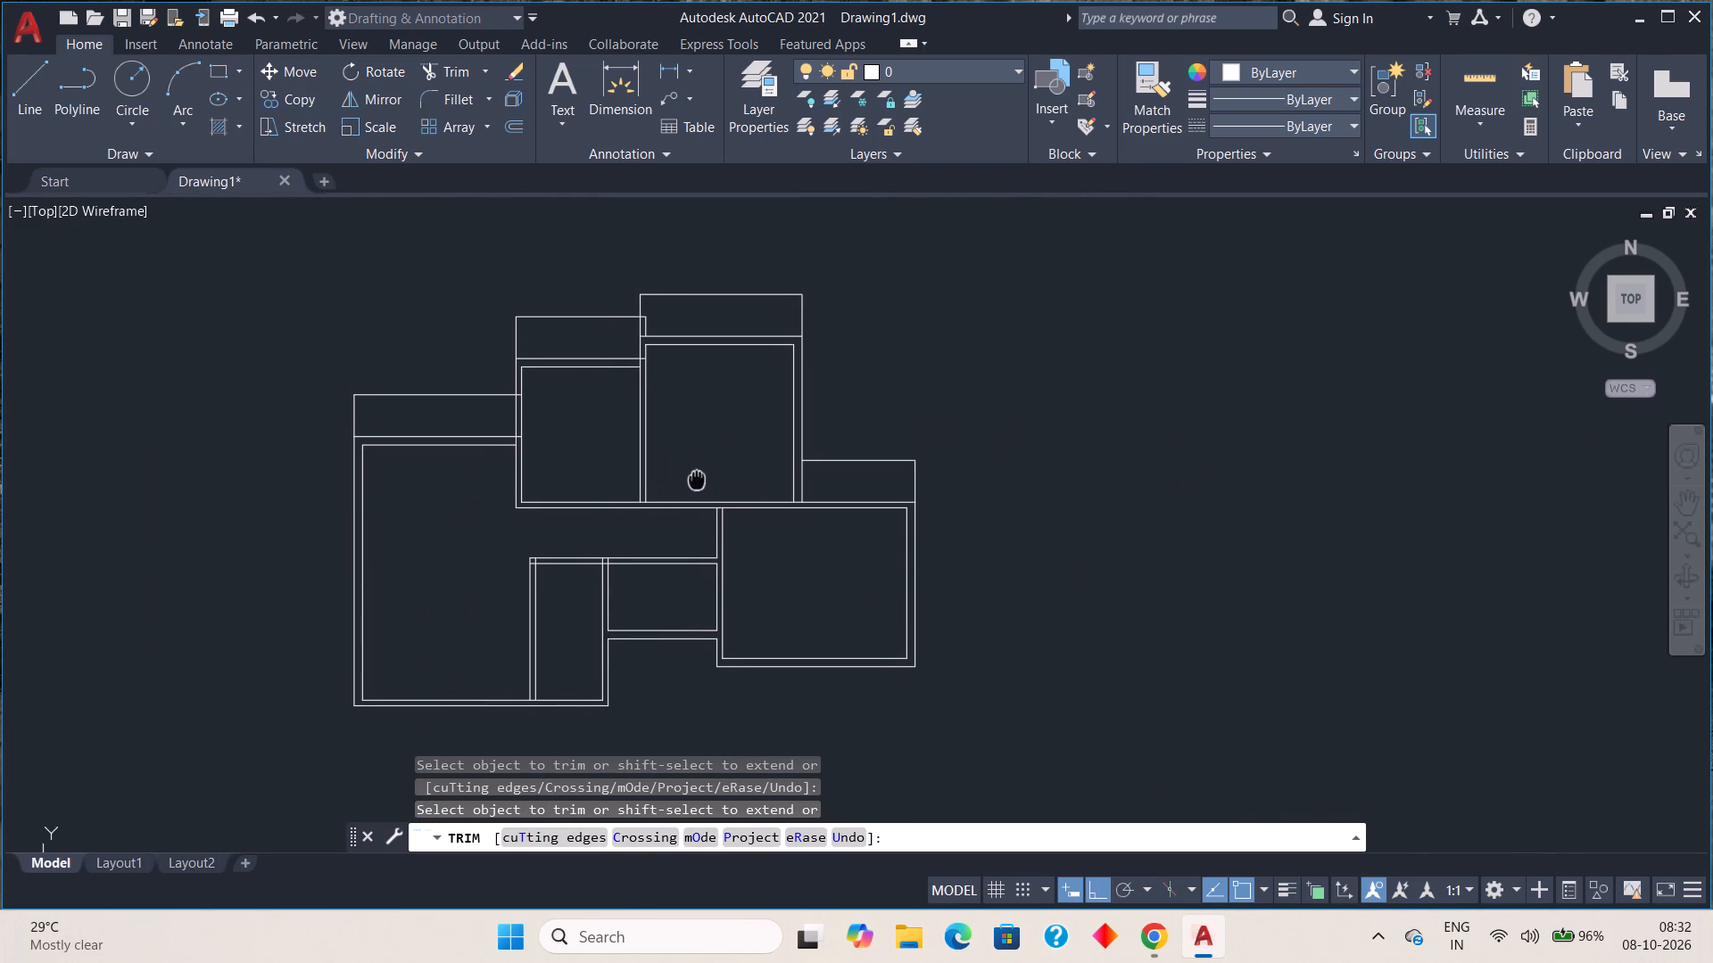
Offset the outer left and top lines of the left room's strip 4" inward.
middle_click_drag(697, 479, 699, 481)
middle_click_drag(702, 418, 711, 449)
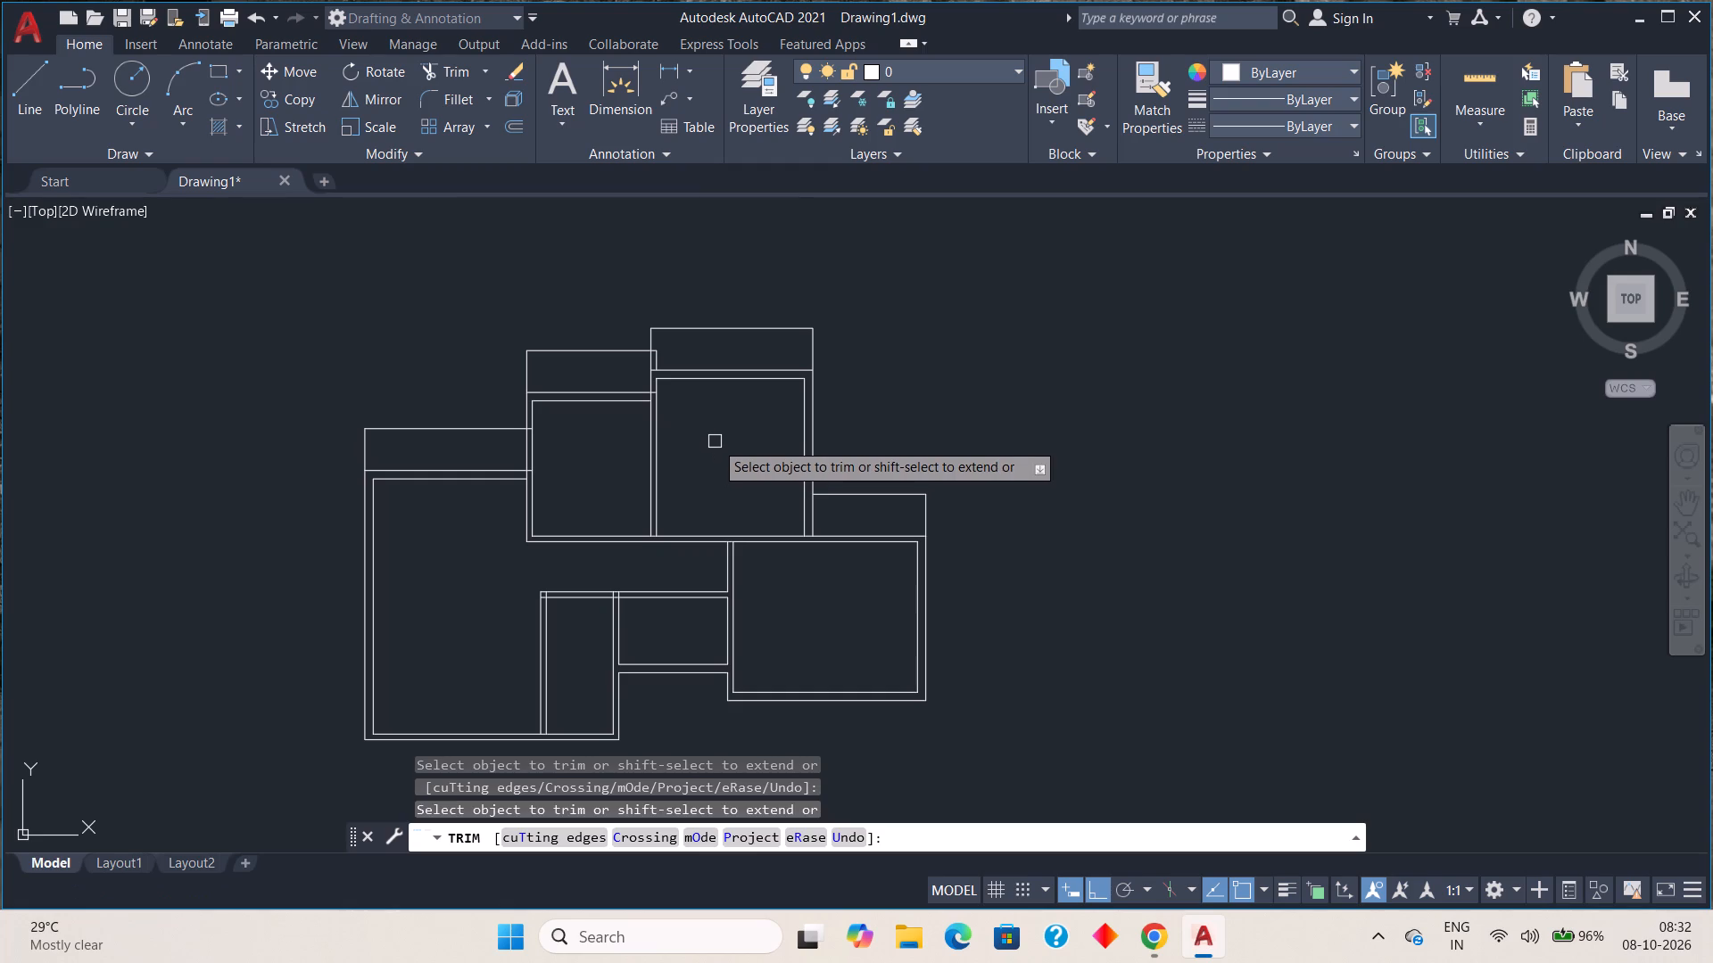
key("Escape")
middle_click_drag(424, 519, 607, 523)
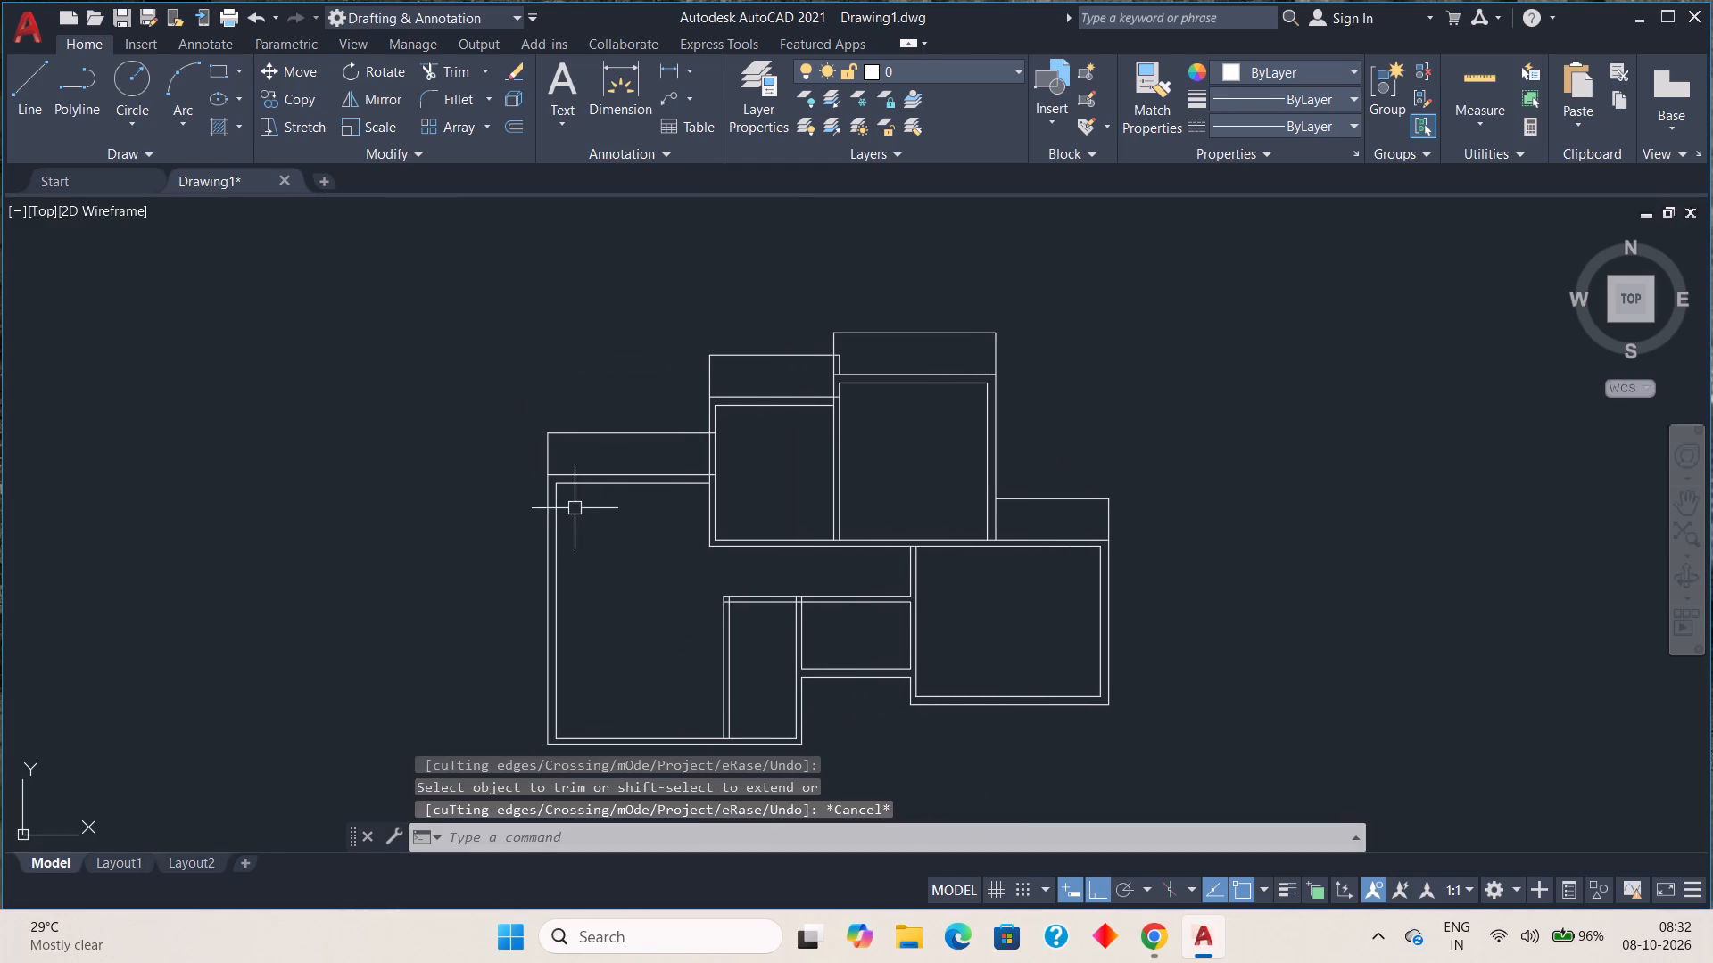
scroll(577, 451, "up", 2)
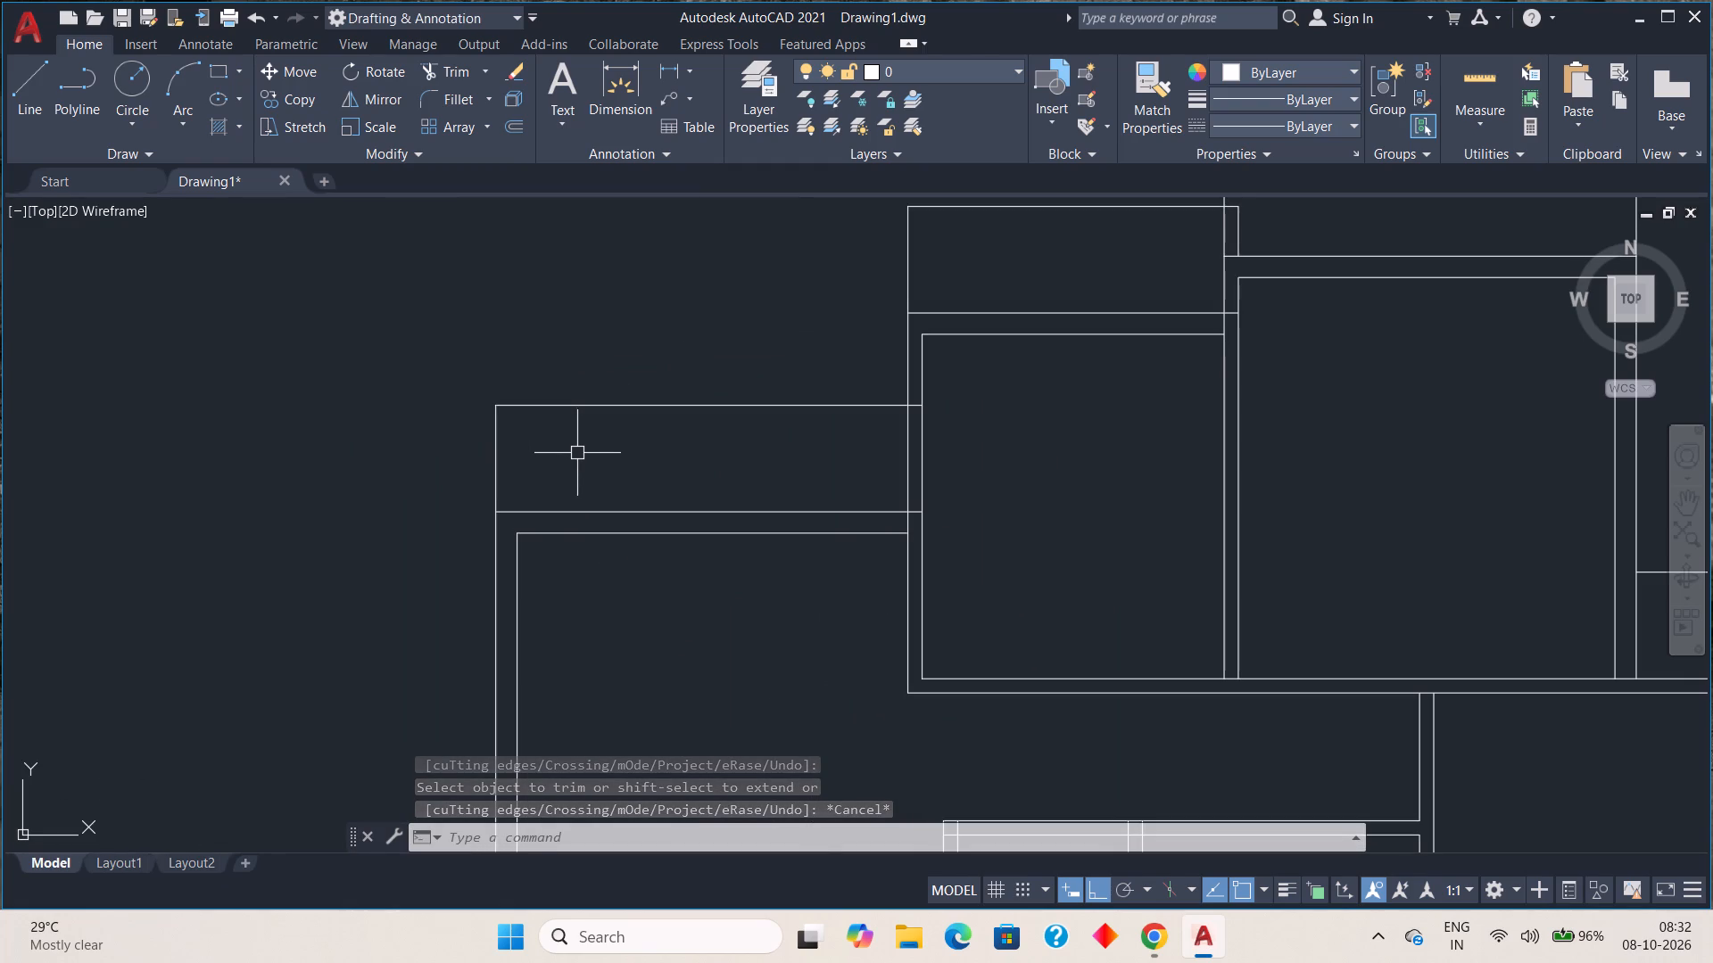
key("o")
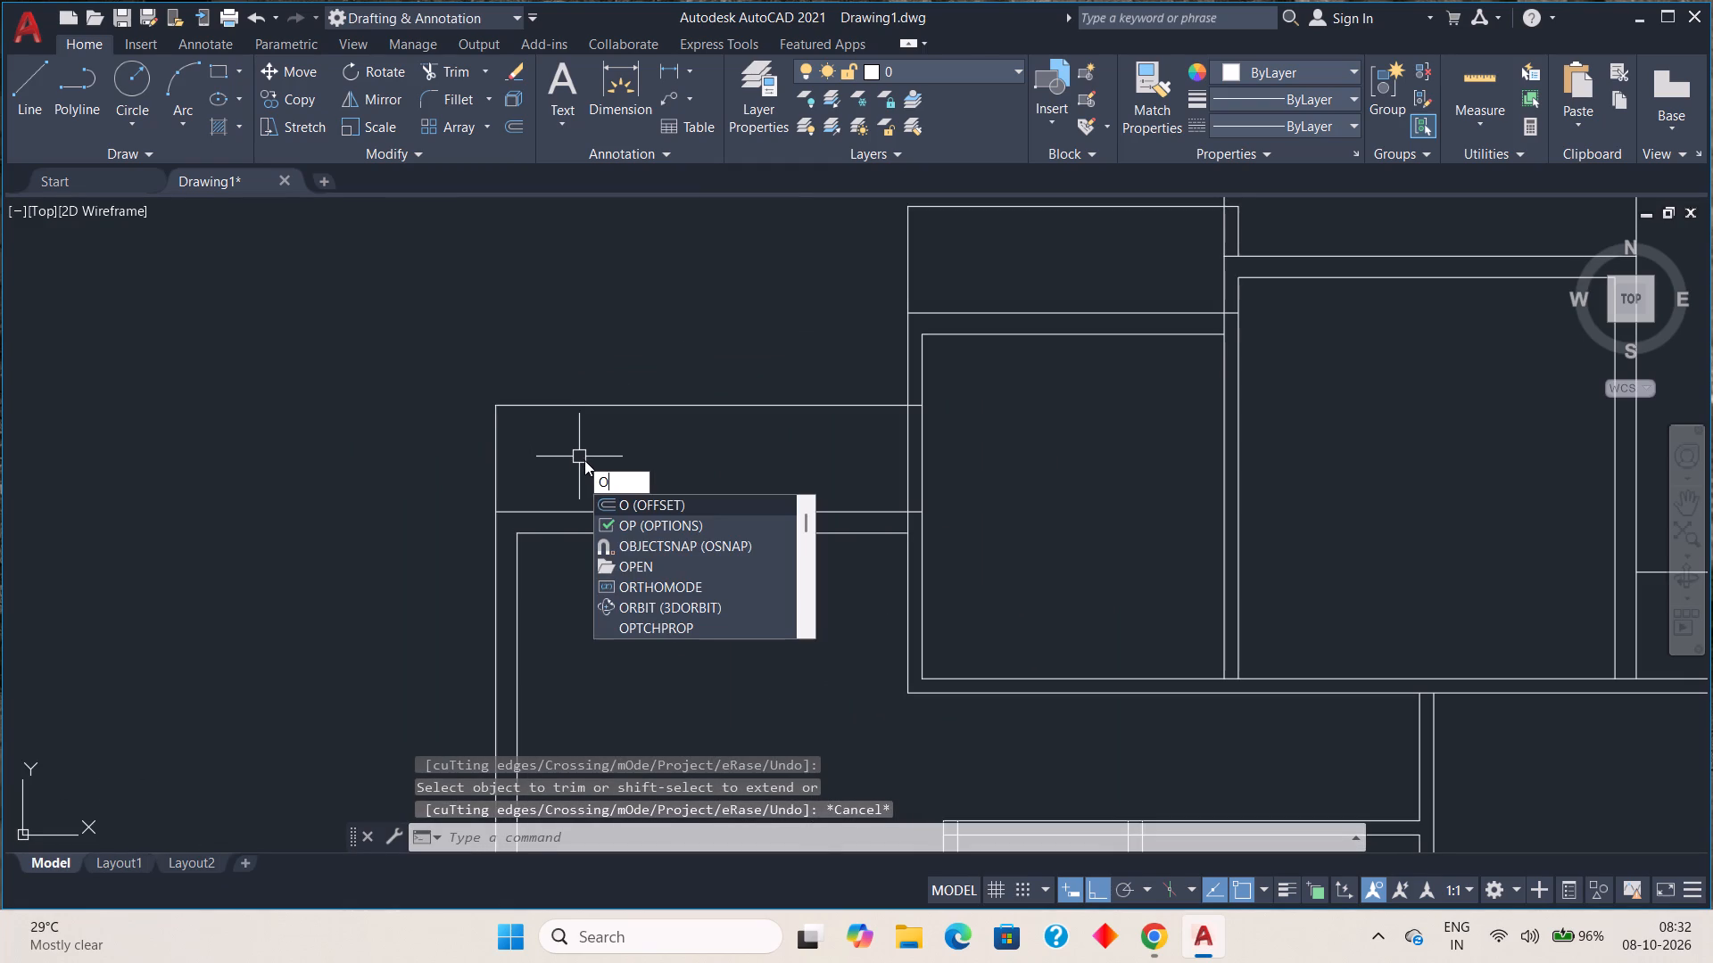
key("Return")
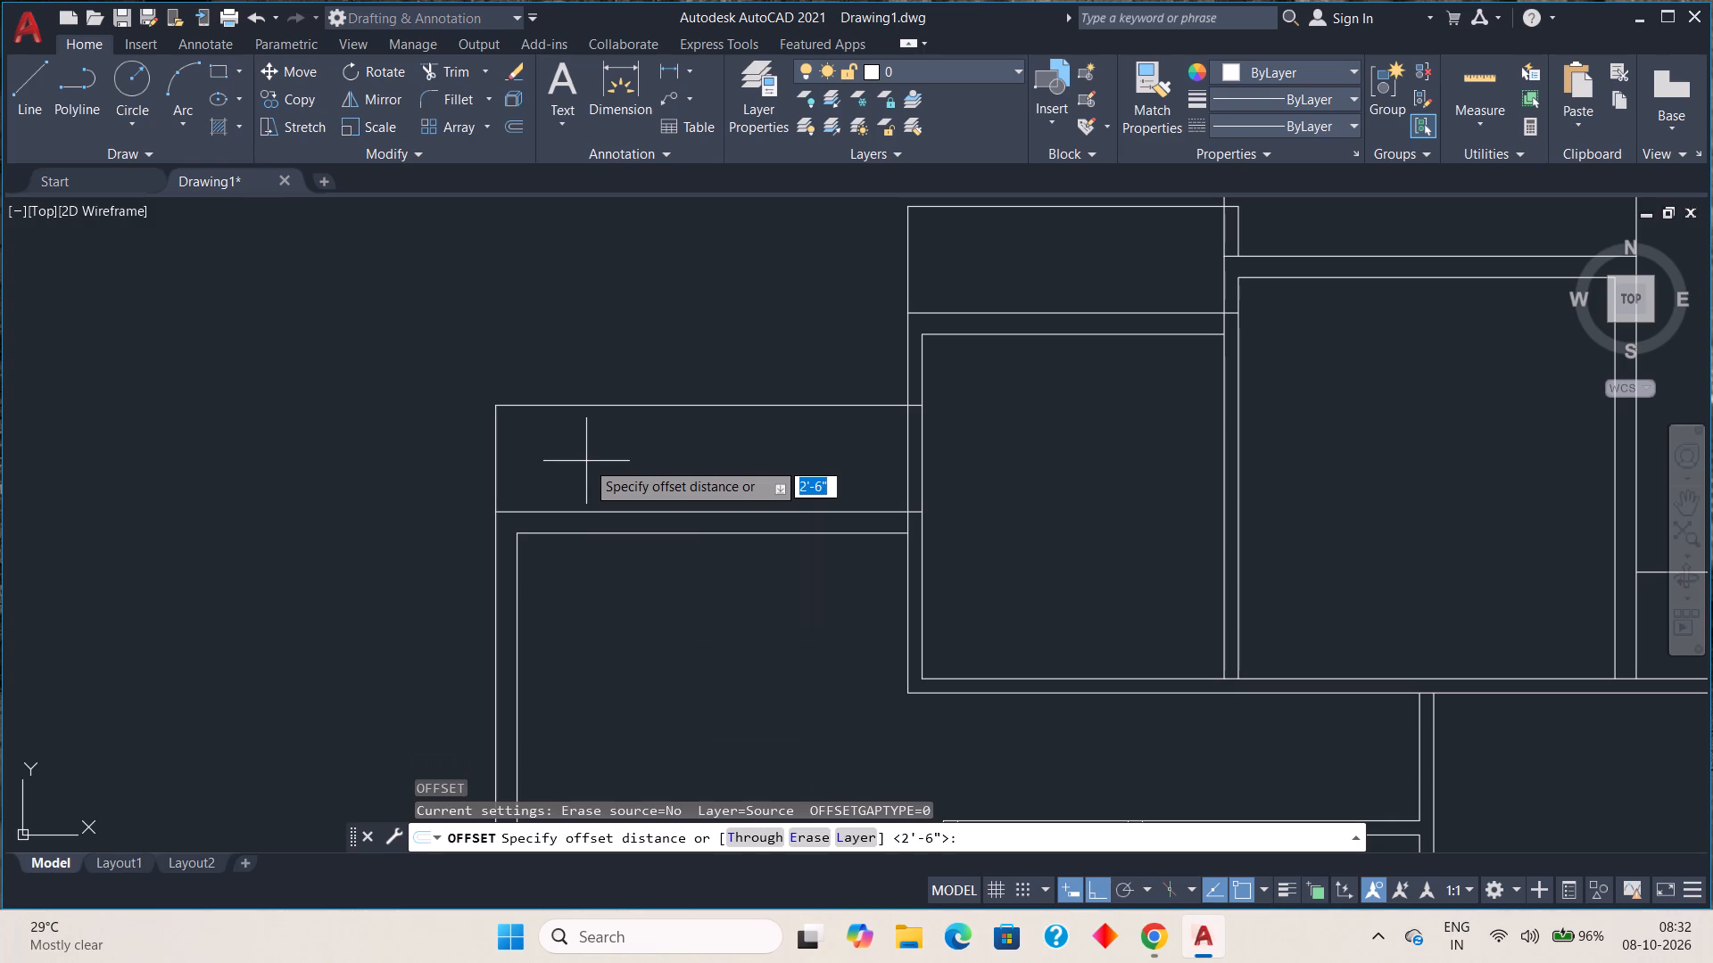
key("4")
key("shift+quotedbl")
key("Return")
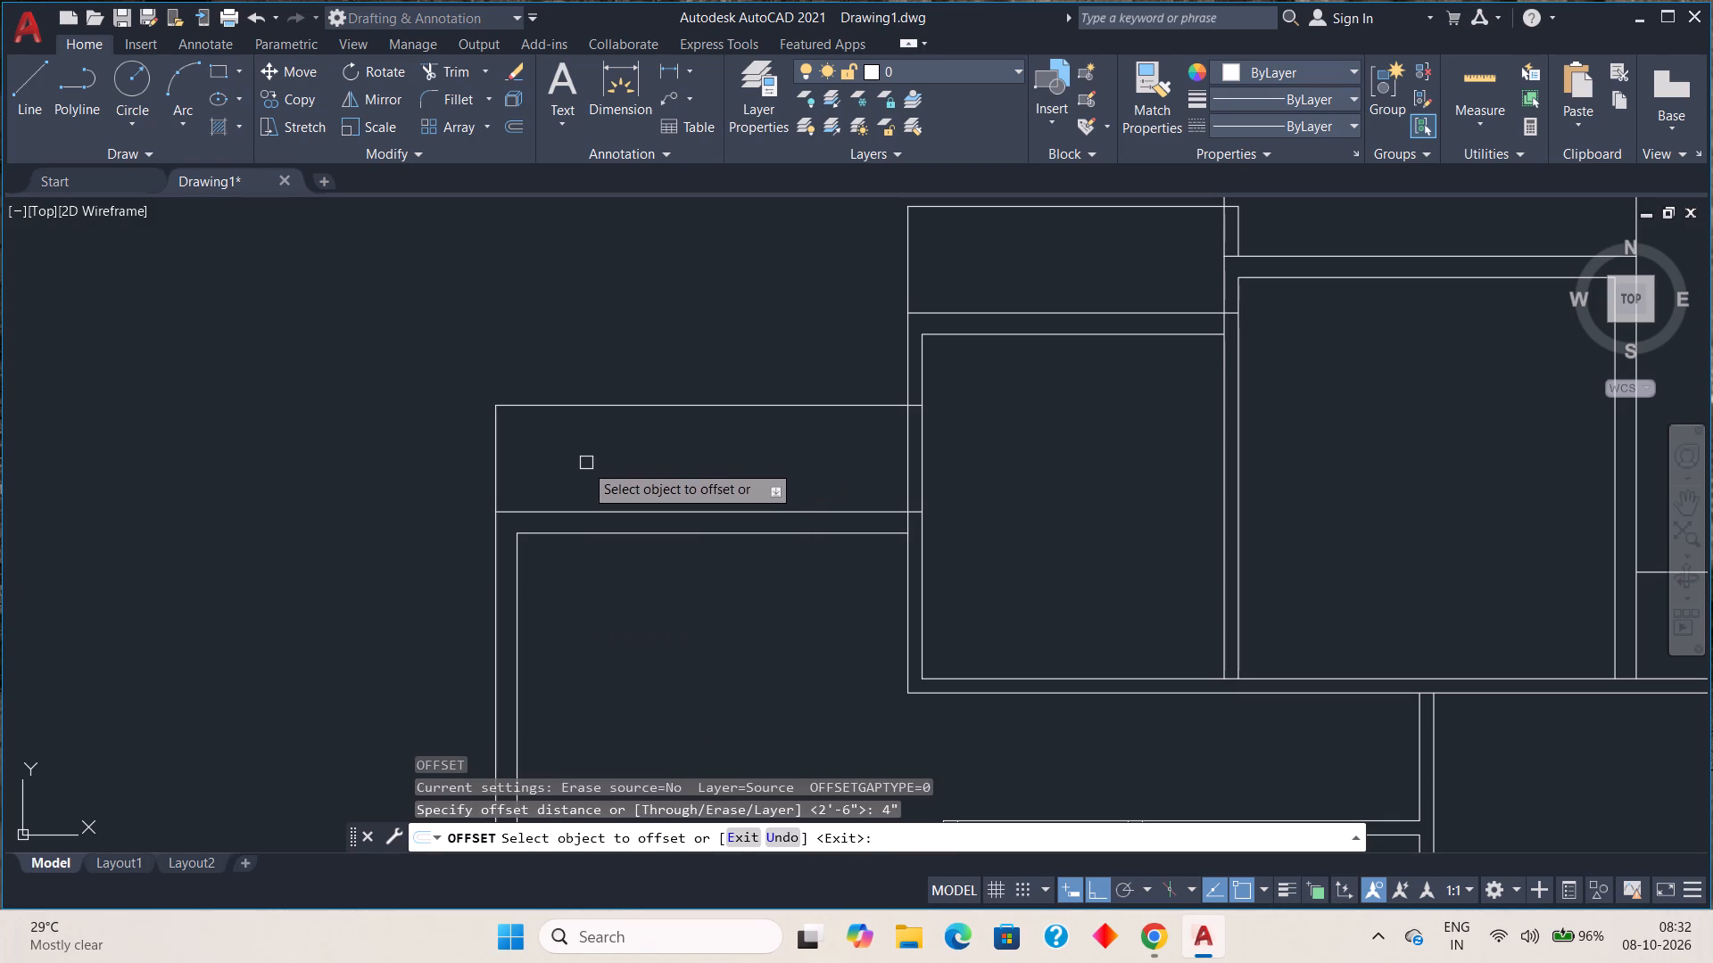
left_click(494, 459)
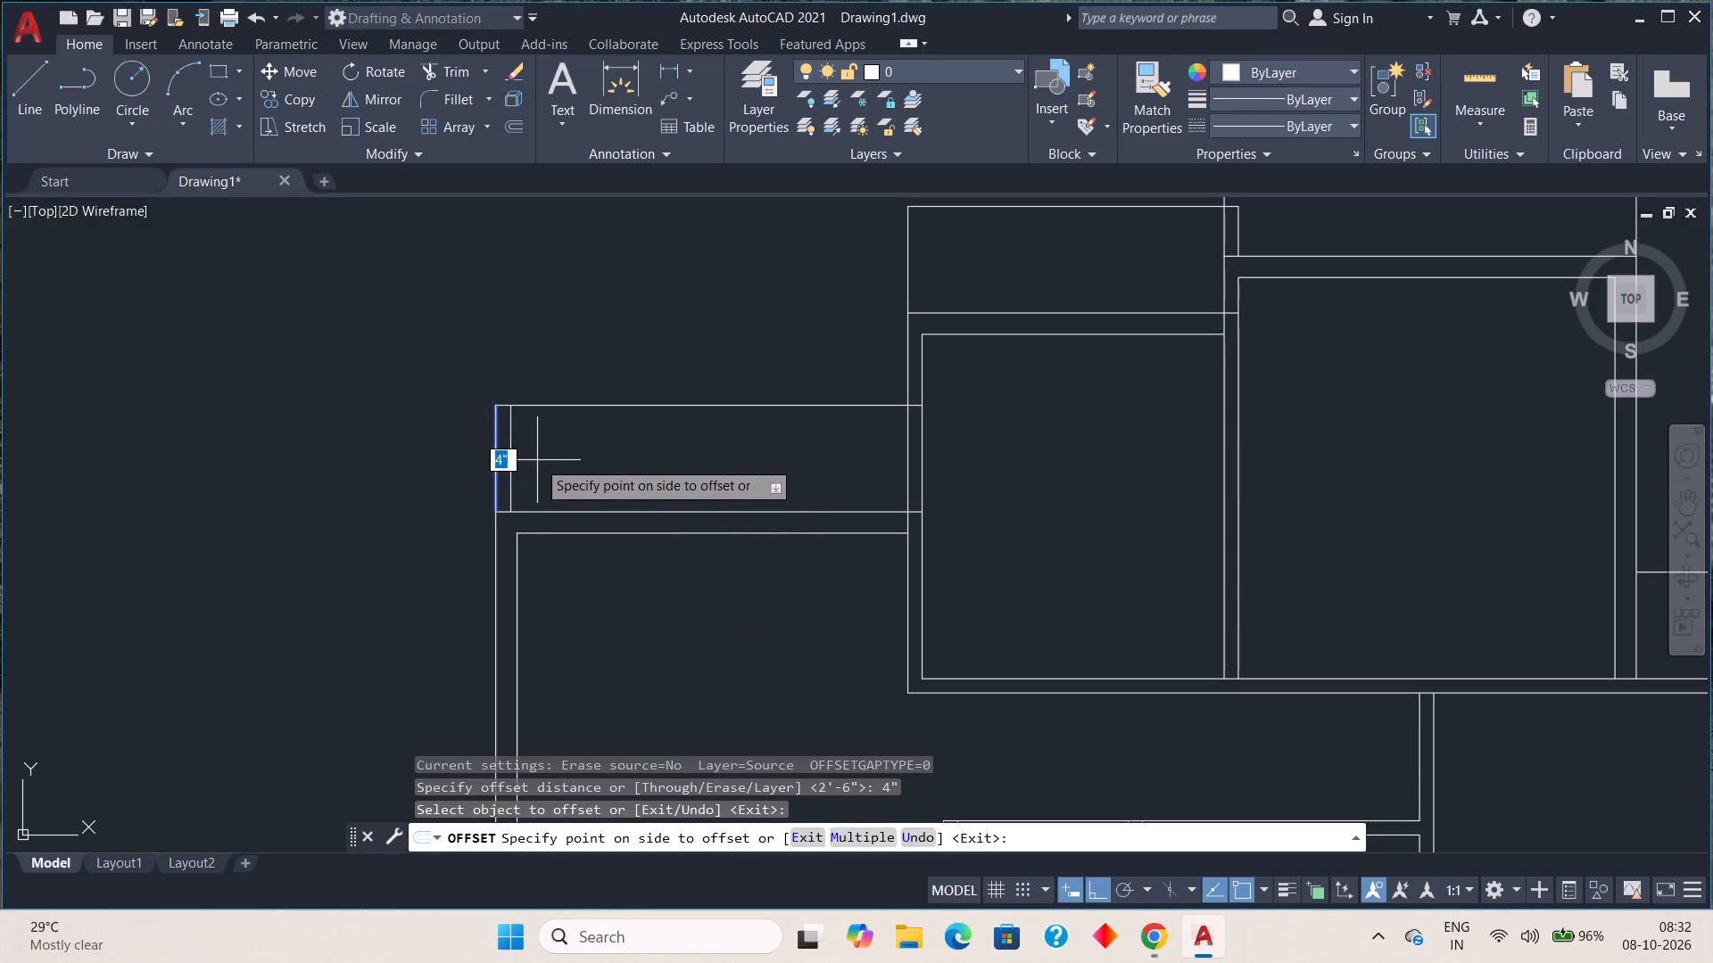
left_click(537, 460)
left_click(561, 405)
left_click(570, 443)
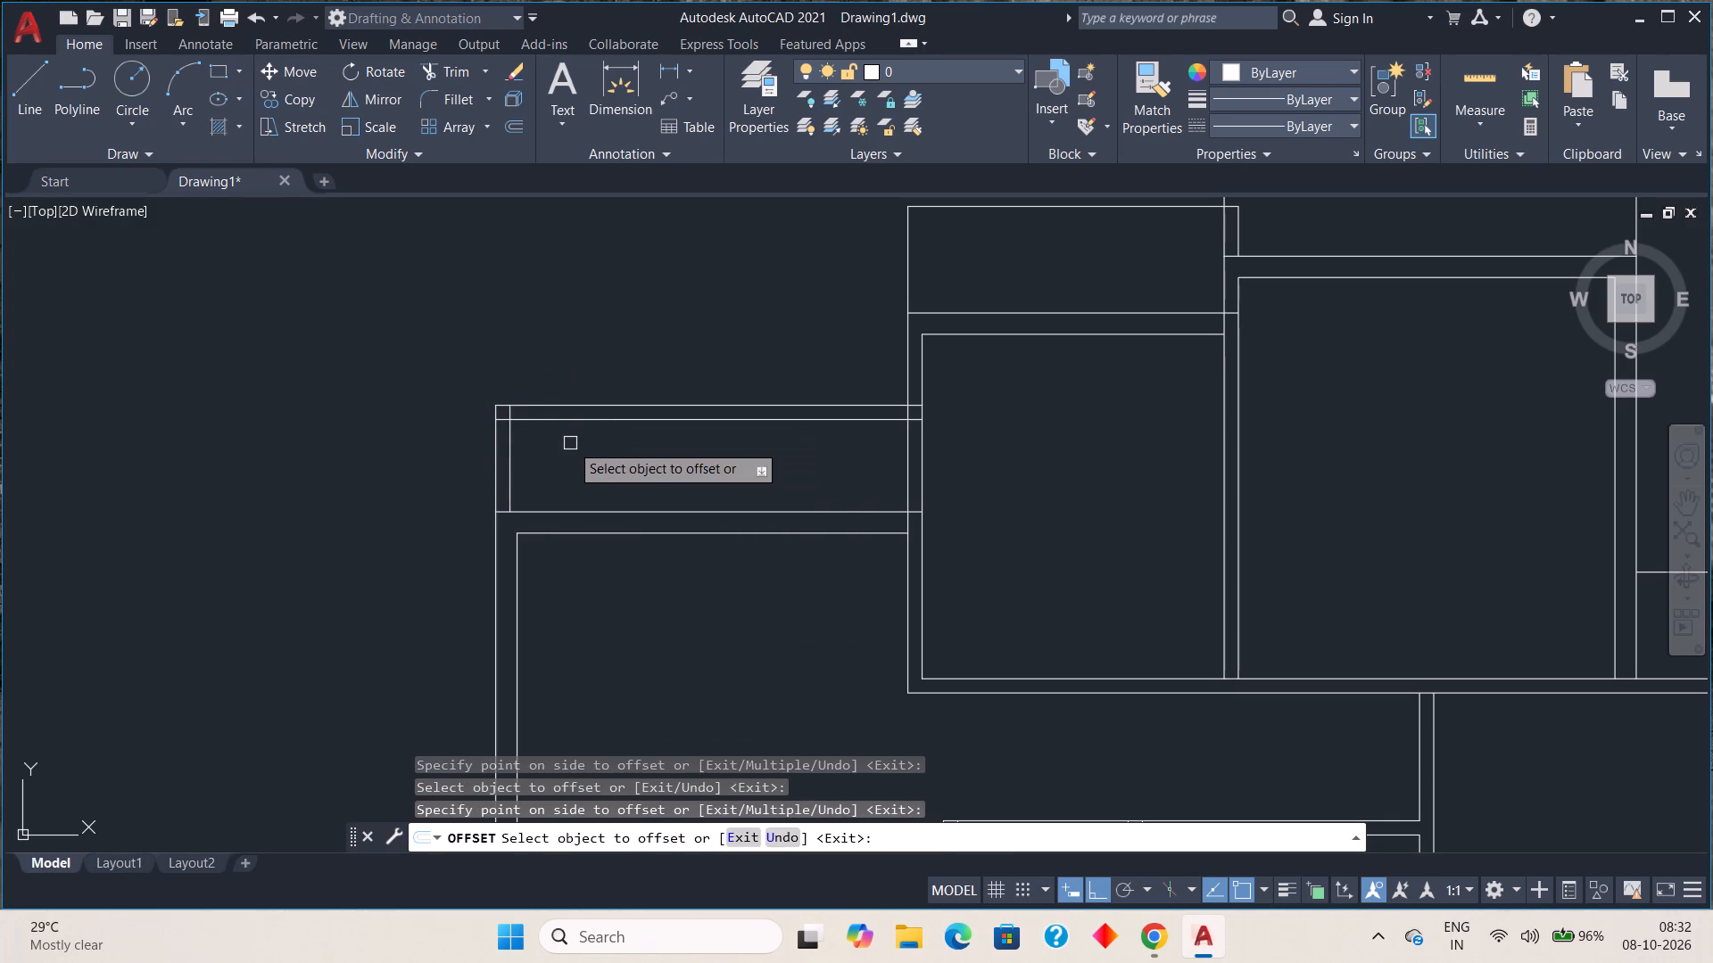
Offset the outer left and top lines of the first upper room's strip 4" inward.
middle_click_drag(714, 347, 521, 533)
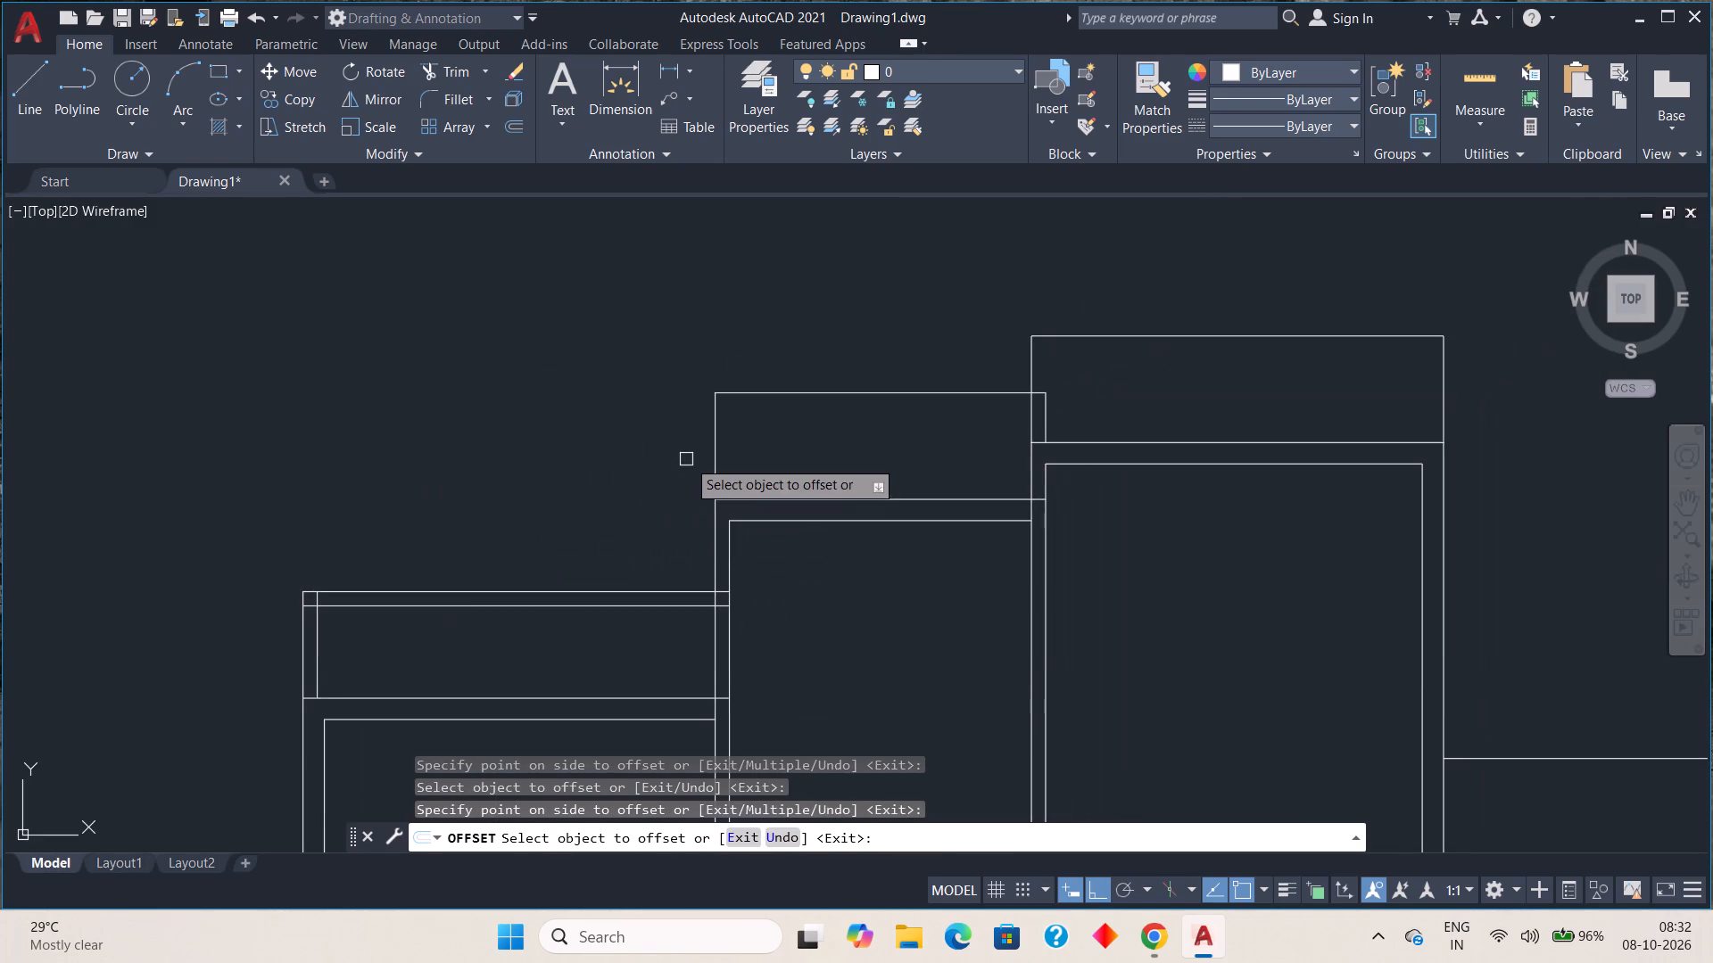
left_click(712, 449)
left_click(835, 449)
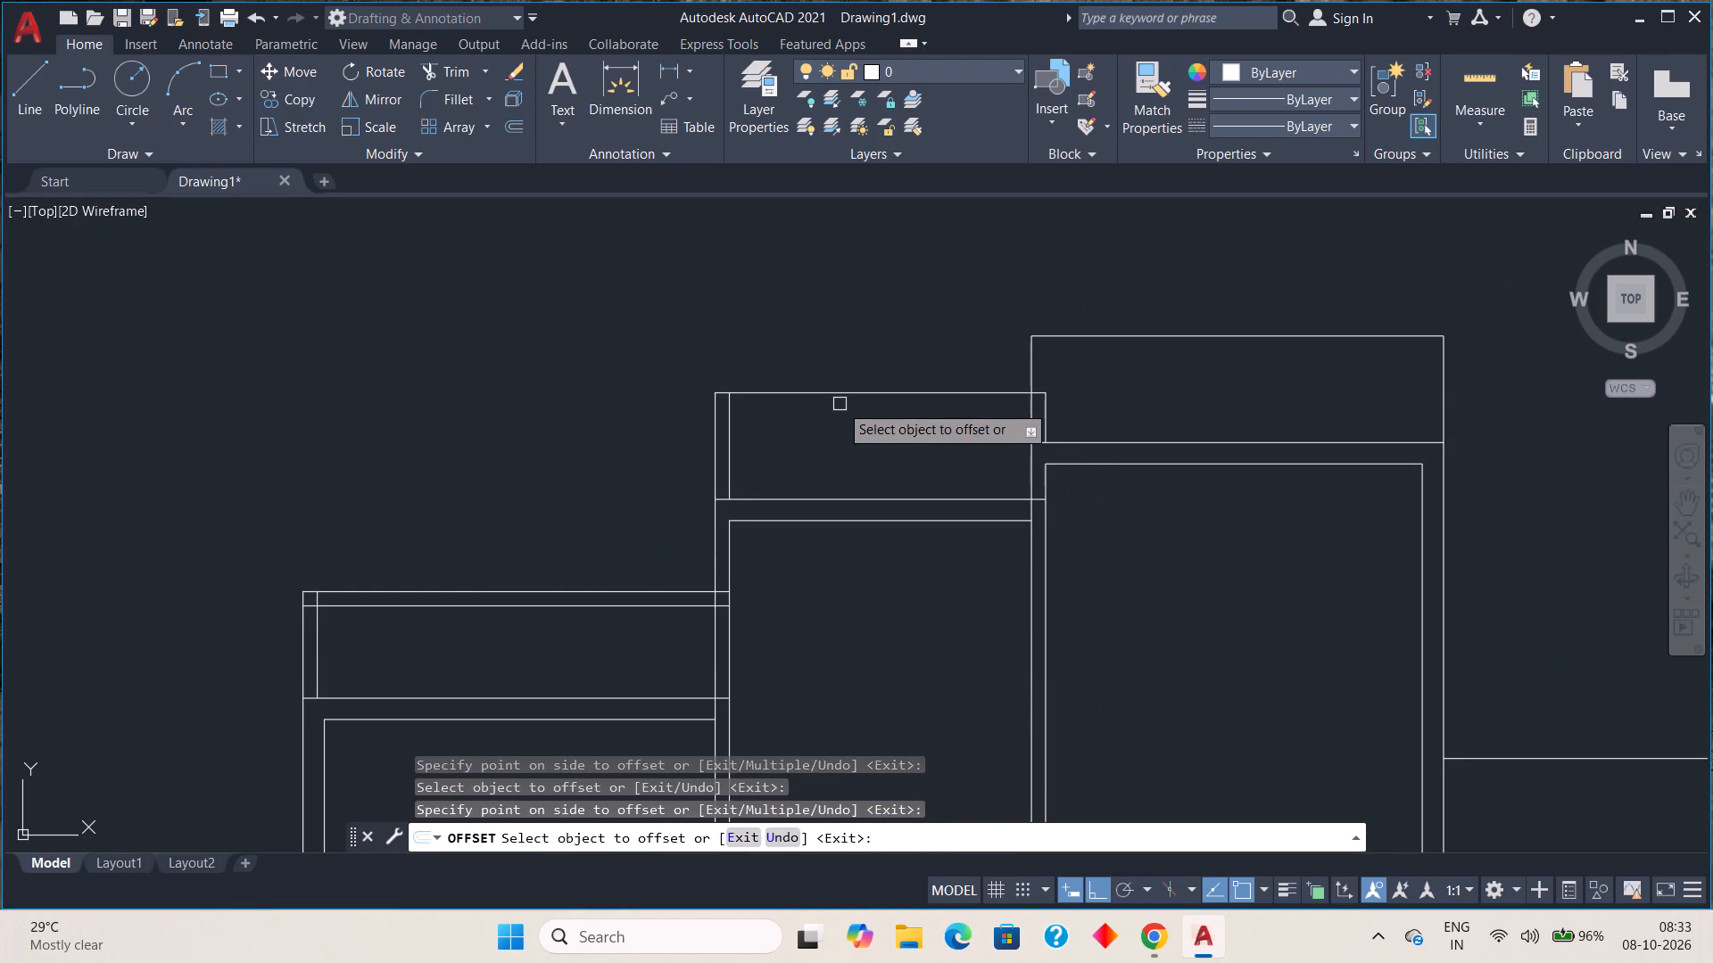
left_click(839, 393)
left_click(818, 462)
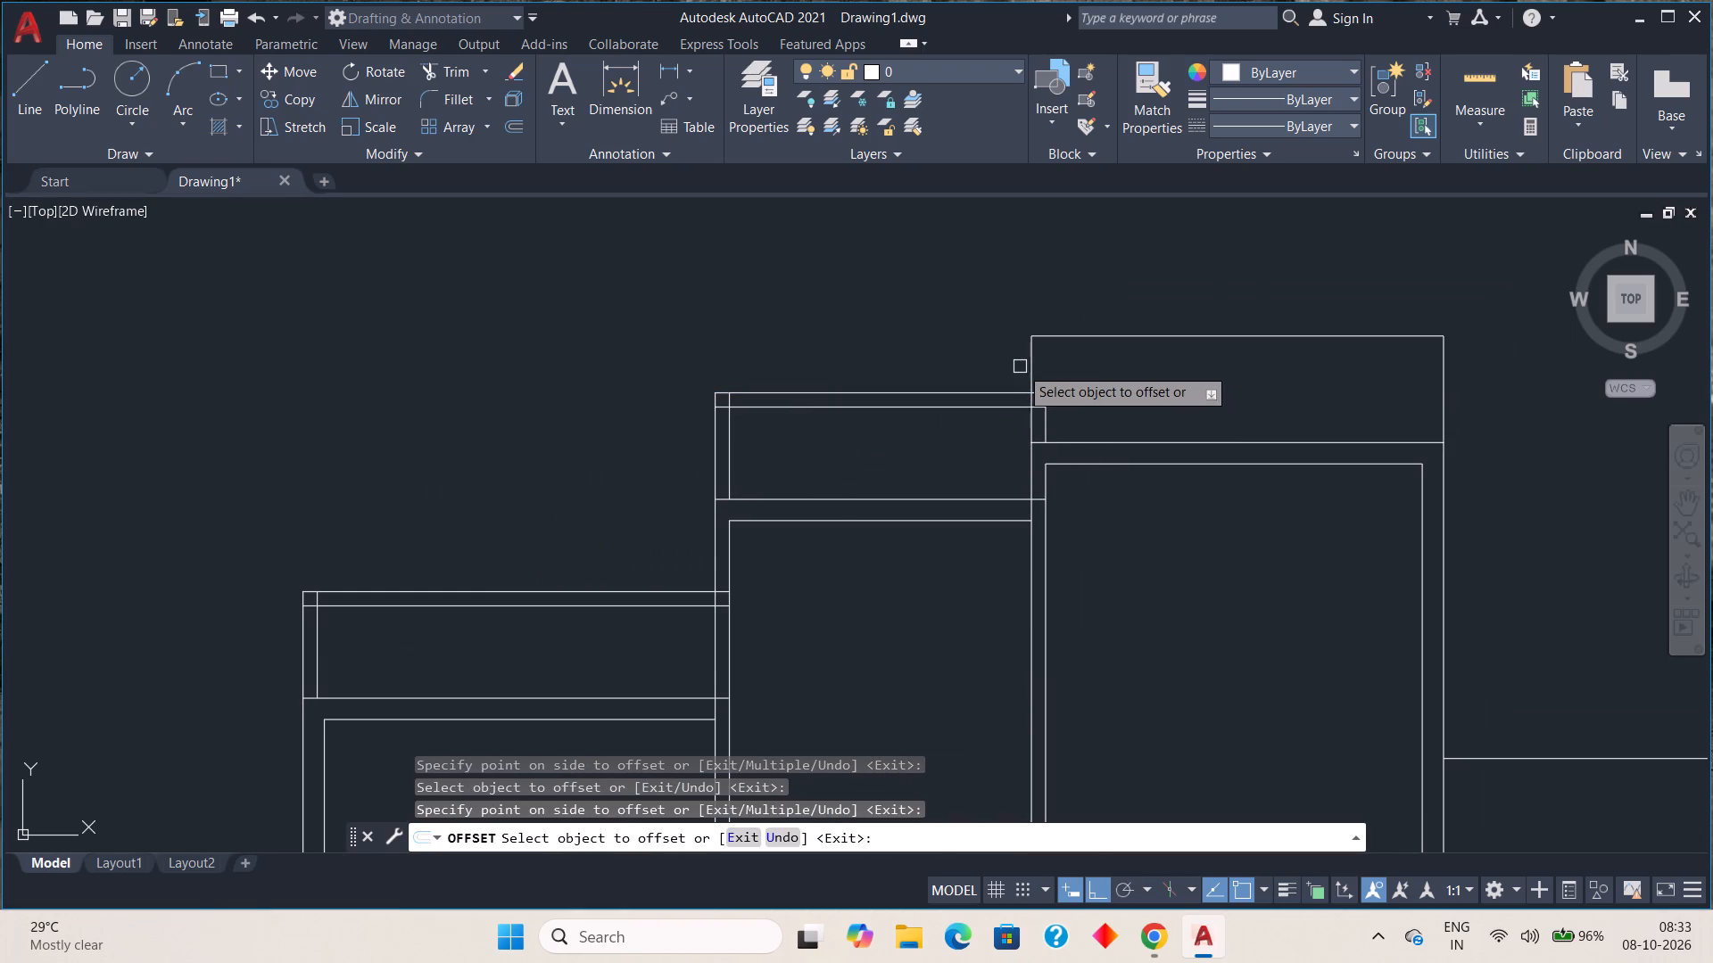
Offset the left, top and right lines of the second upper room's strip 4" inward.
left_click(1030, 366)
left_click(1094, 374)
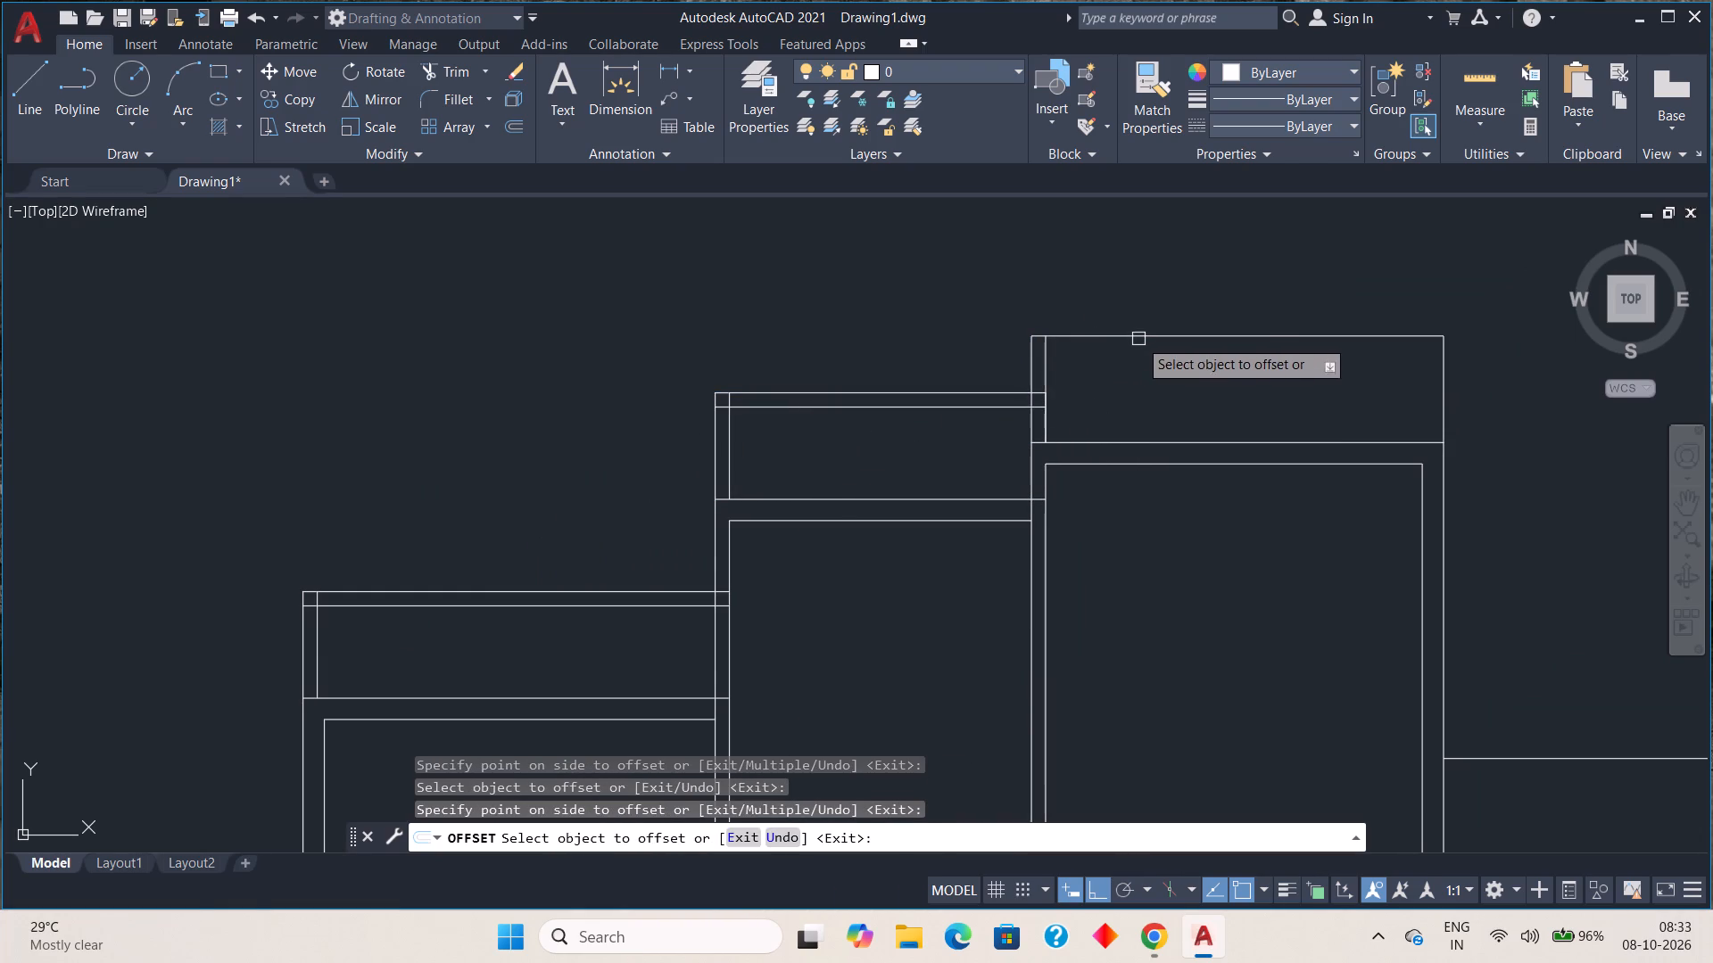
left_click(1138, 339)
left_click(1130, 374)
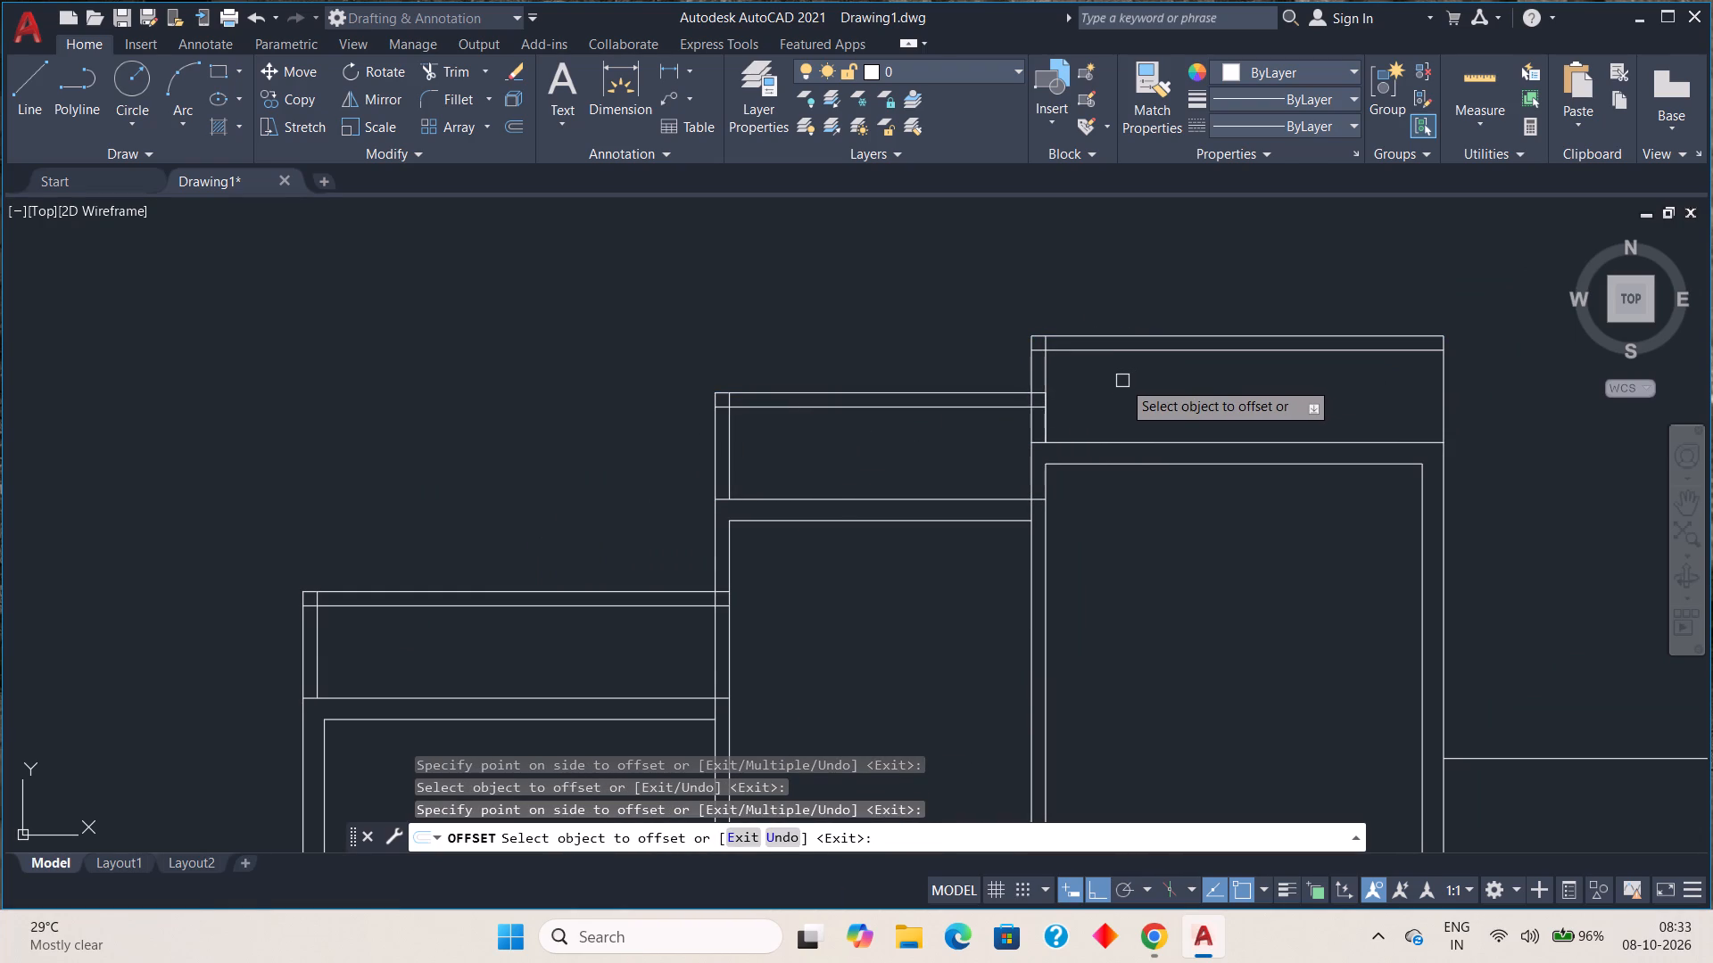
left_click(1443, 388)
left_click(1356, 400)
Offset the outer top and right lines of the right room's strip 4" inward.
middle_click_drag(1400, 511, 1322, 459)
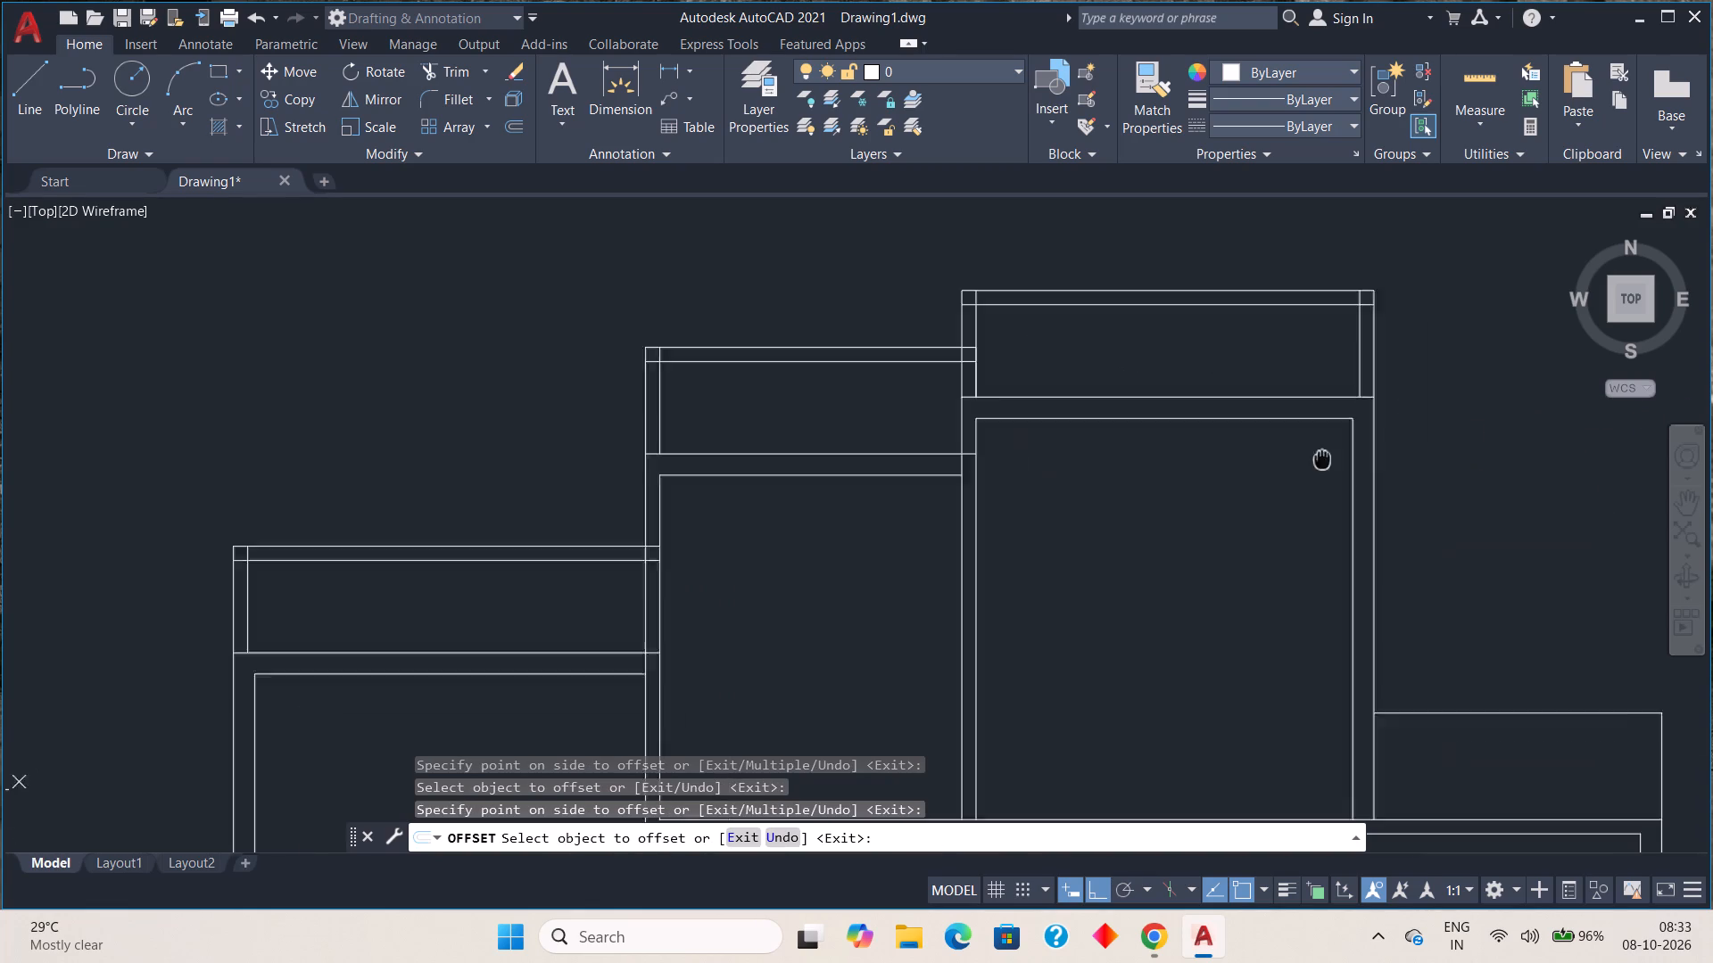
middle_click_drag(1322, 459, 977, 255)
left_click(1160, 501)
left_click(1162, 547)
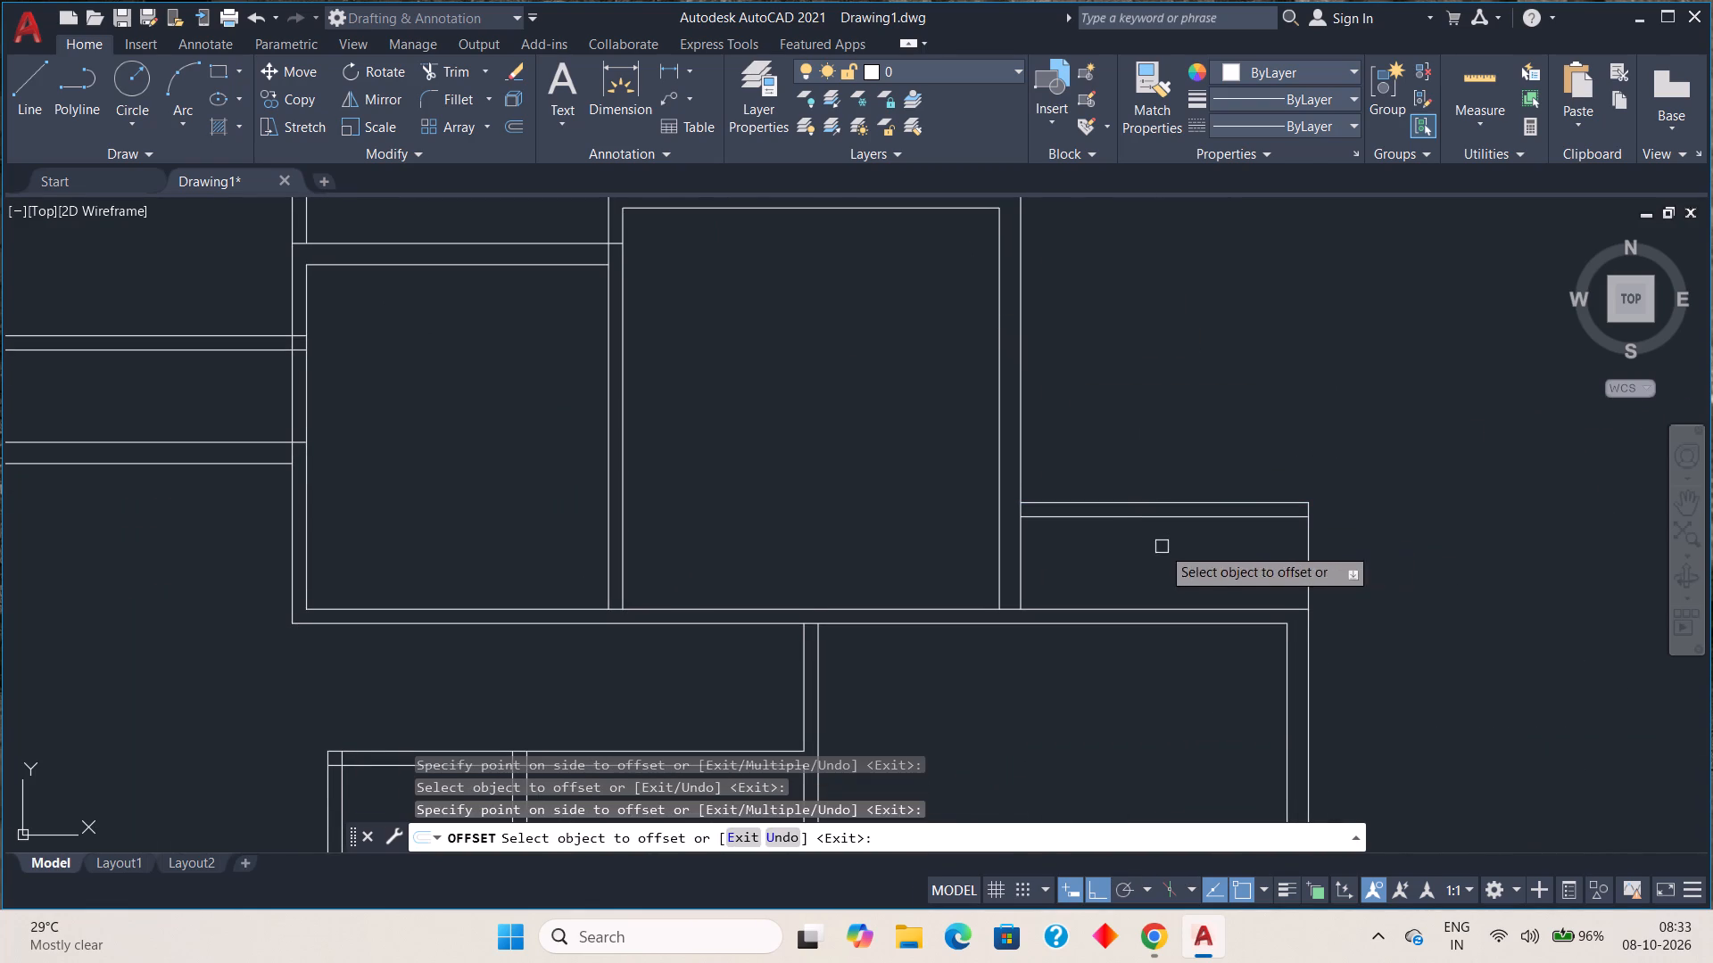
left_click(1309, 556)
left_click(1248, 568)
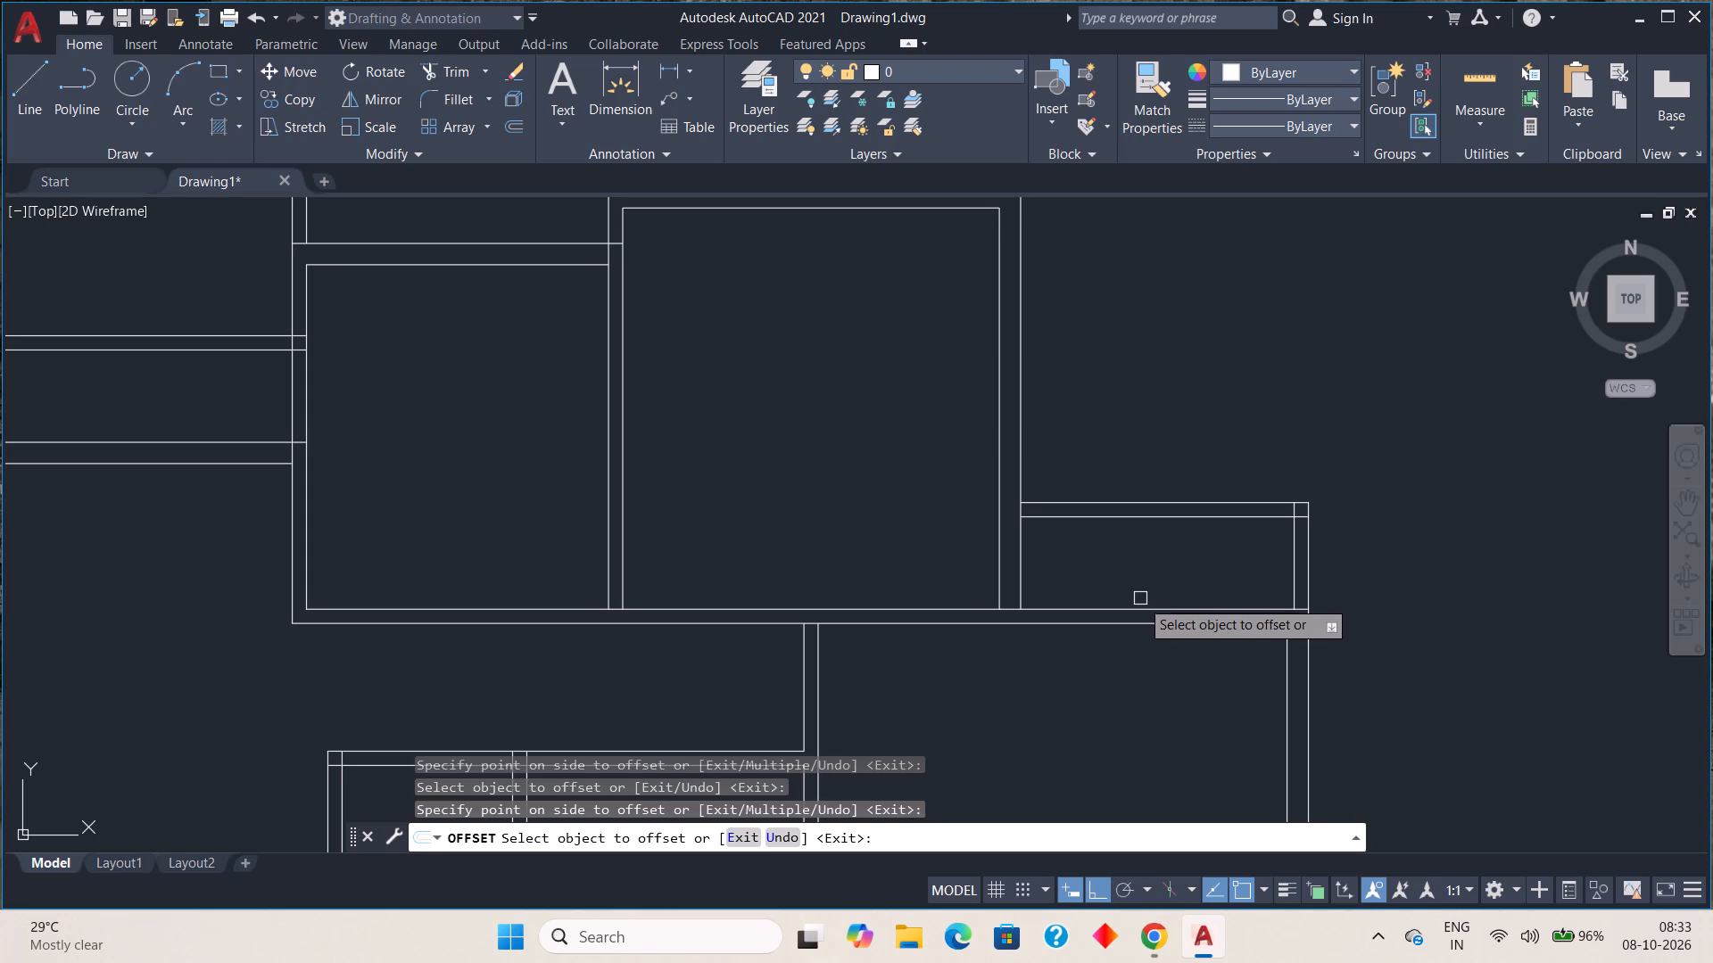
key("Escape")
scroll(1089, 446, "down", 1)
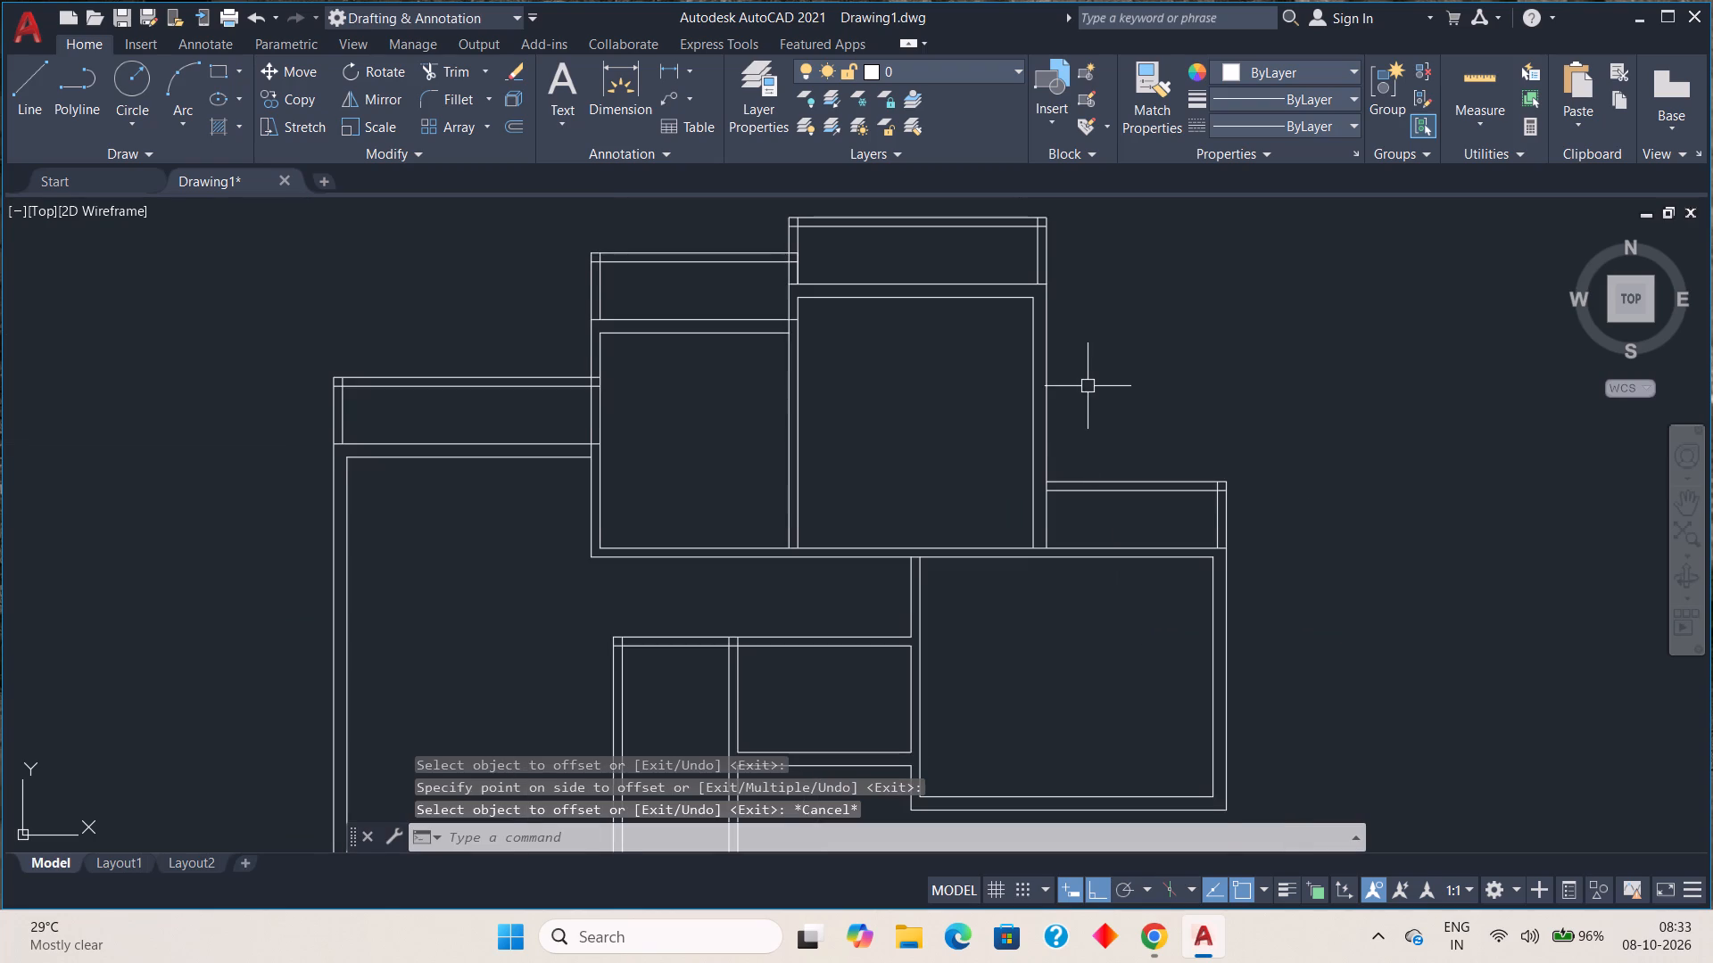
middle_click_drag(1088, 386, 1074, 589)
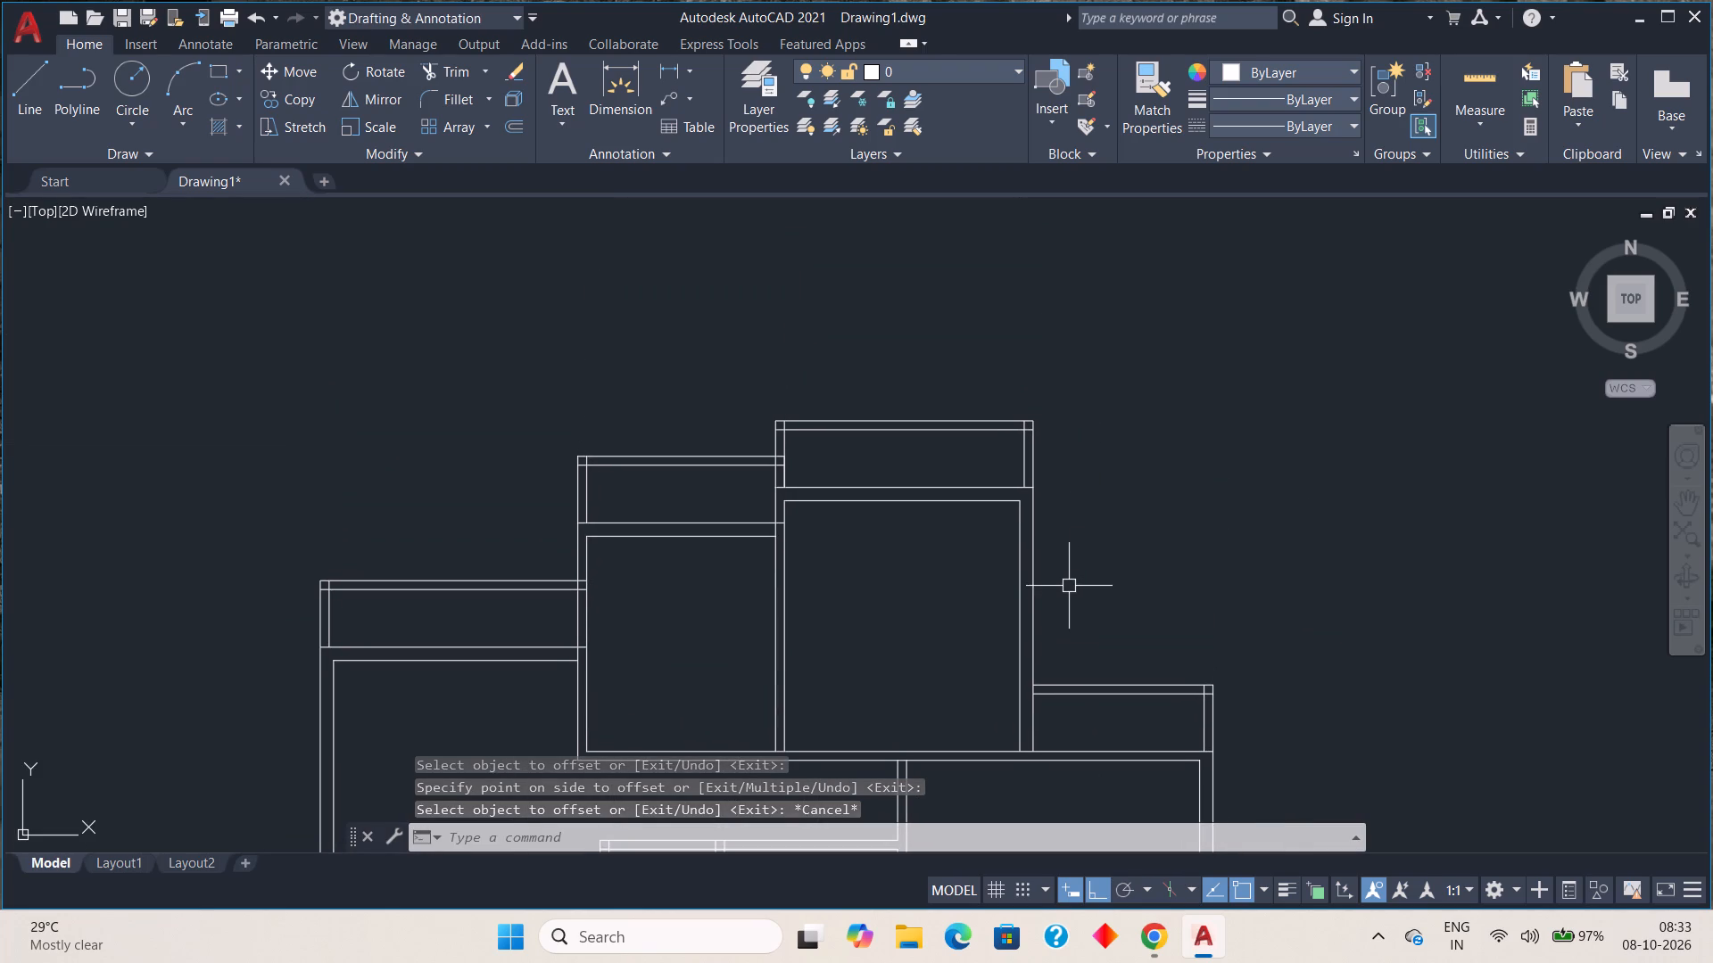
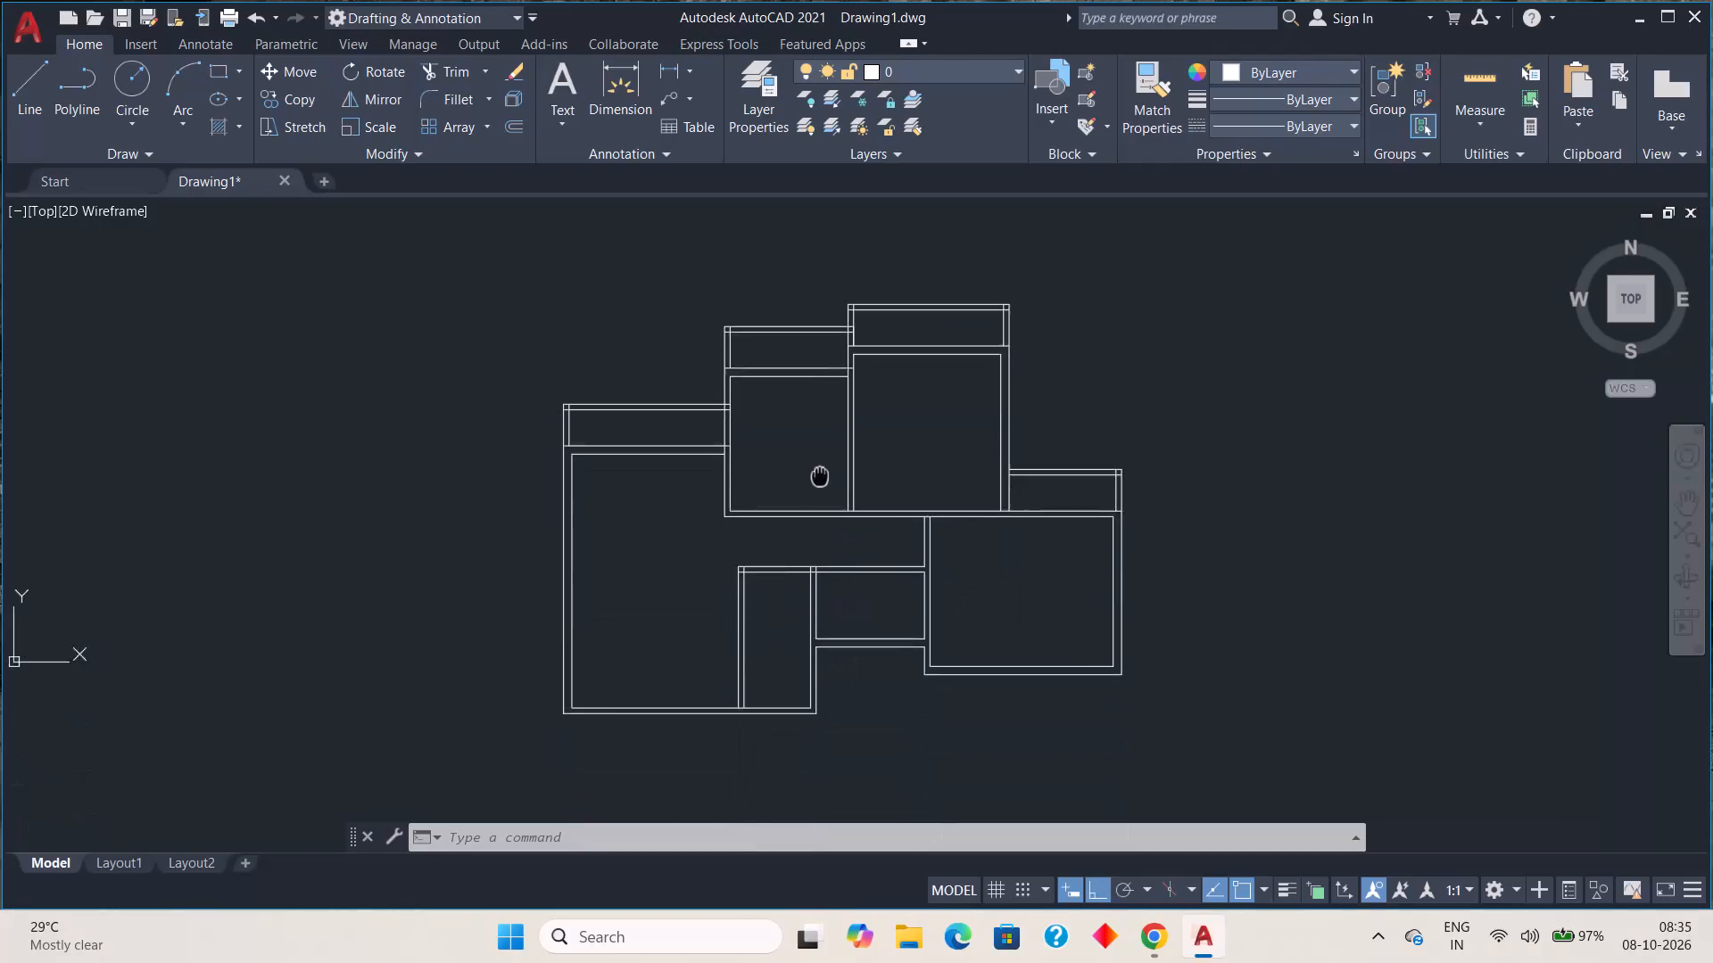
Stretch the left end of the left room's inner bottom wall line to the outer left wall line.
scroll(603, 608, "up", 5)
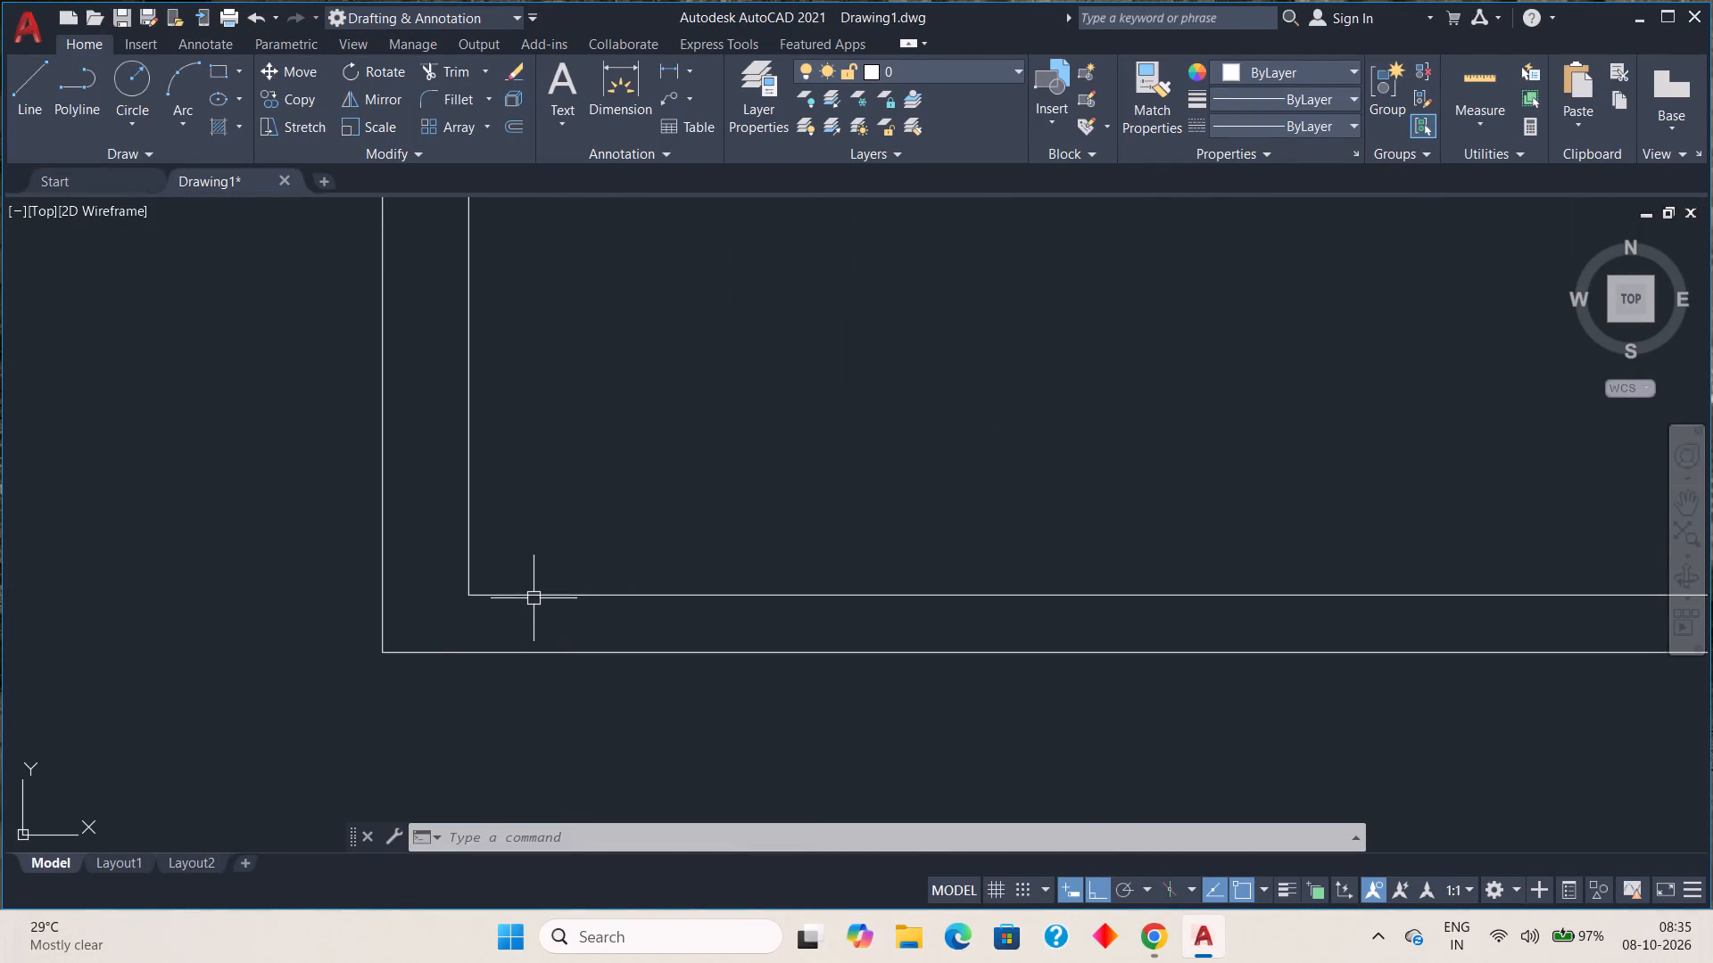
left_click(534, 598)
left_click(473, 598)
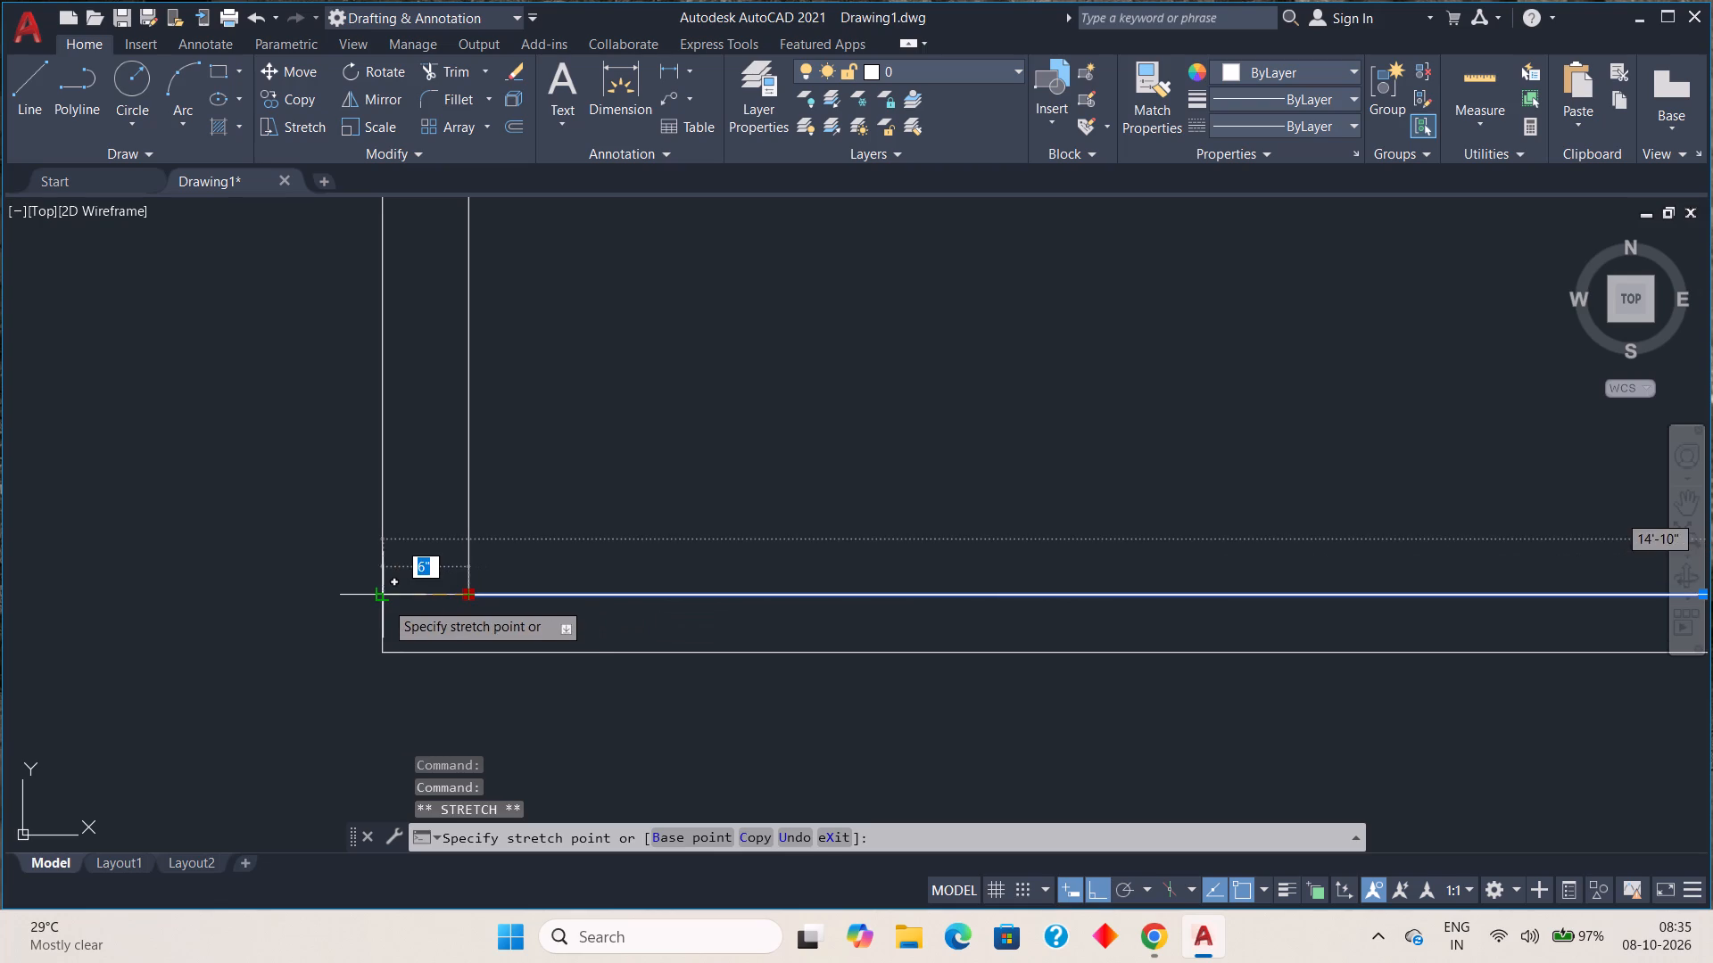
left_click(385, 601)
key("Escape")
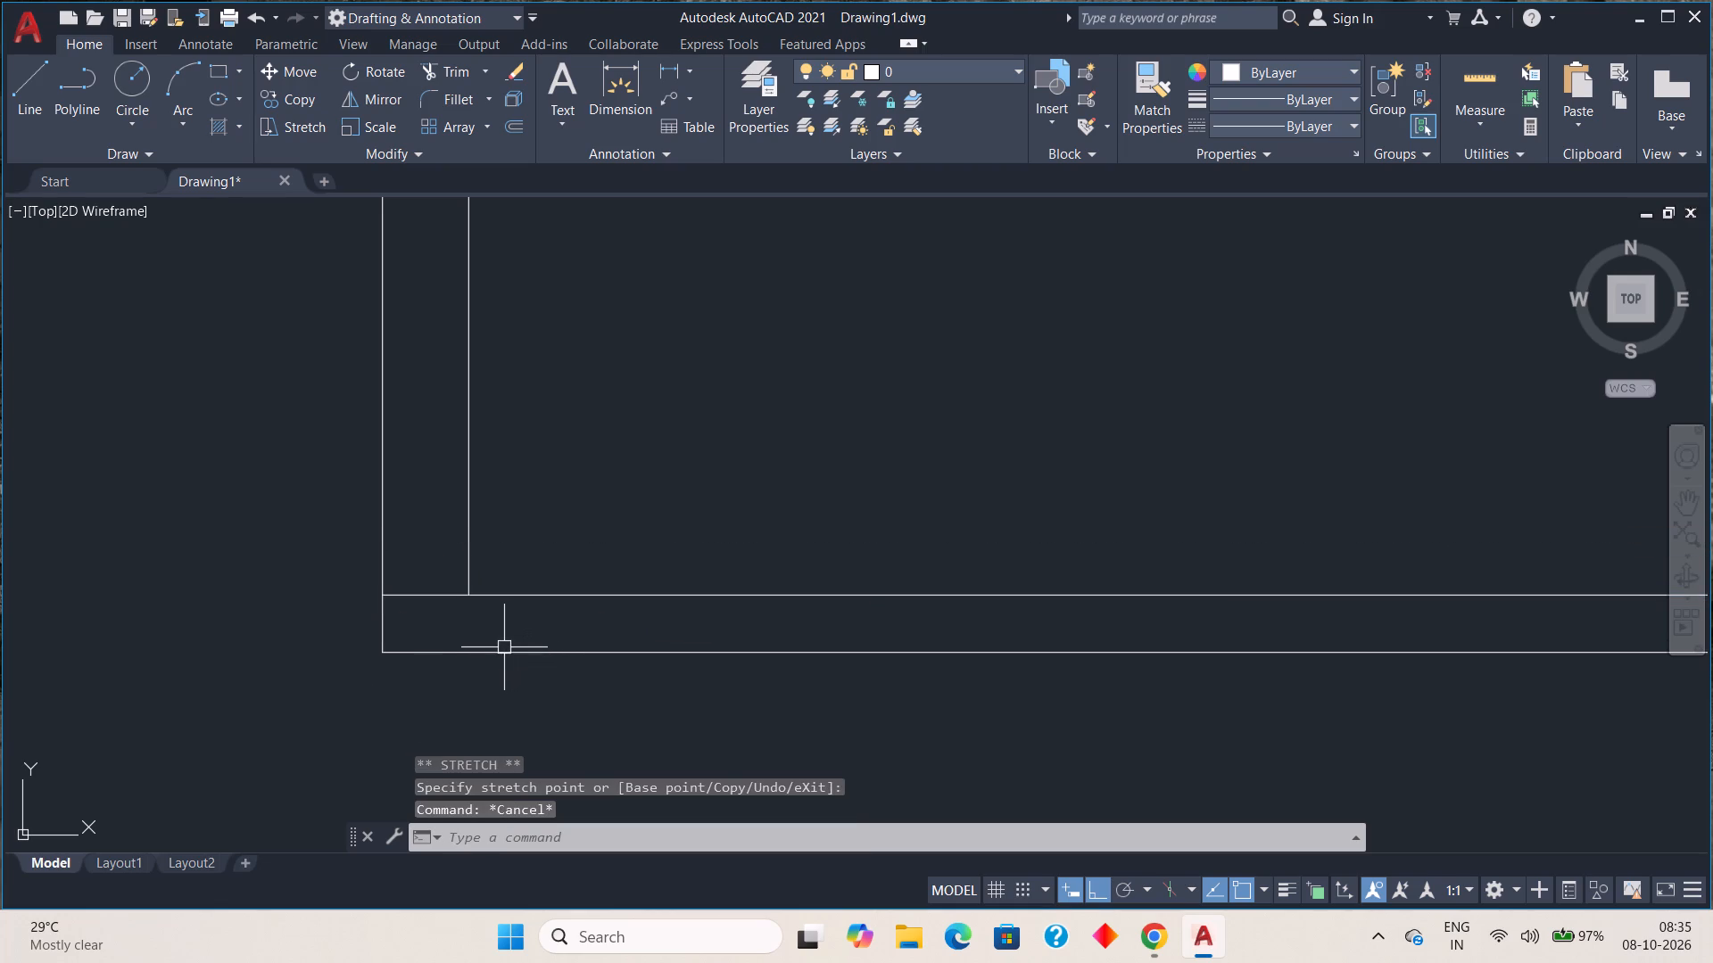
Offset the left room's inner bottom wall line 3' upward.
key("o")
key("Return")
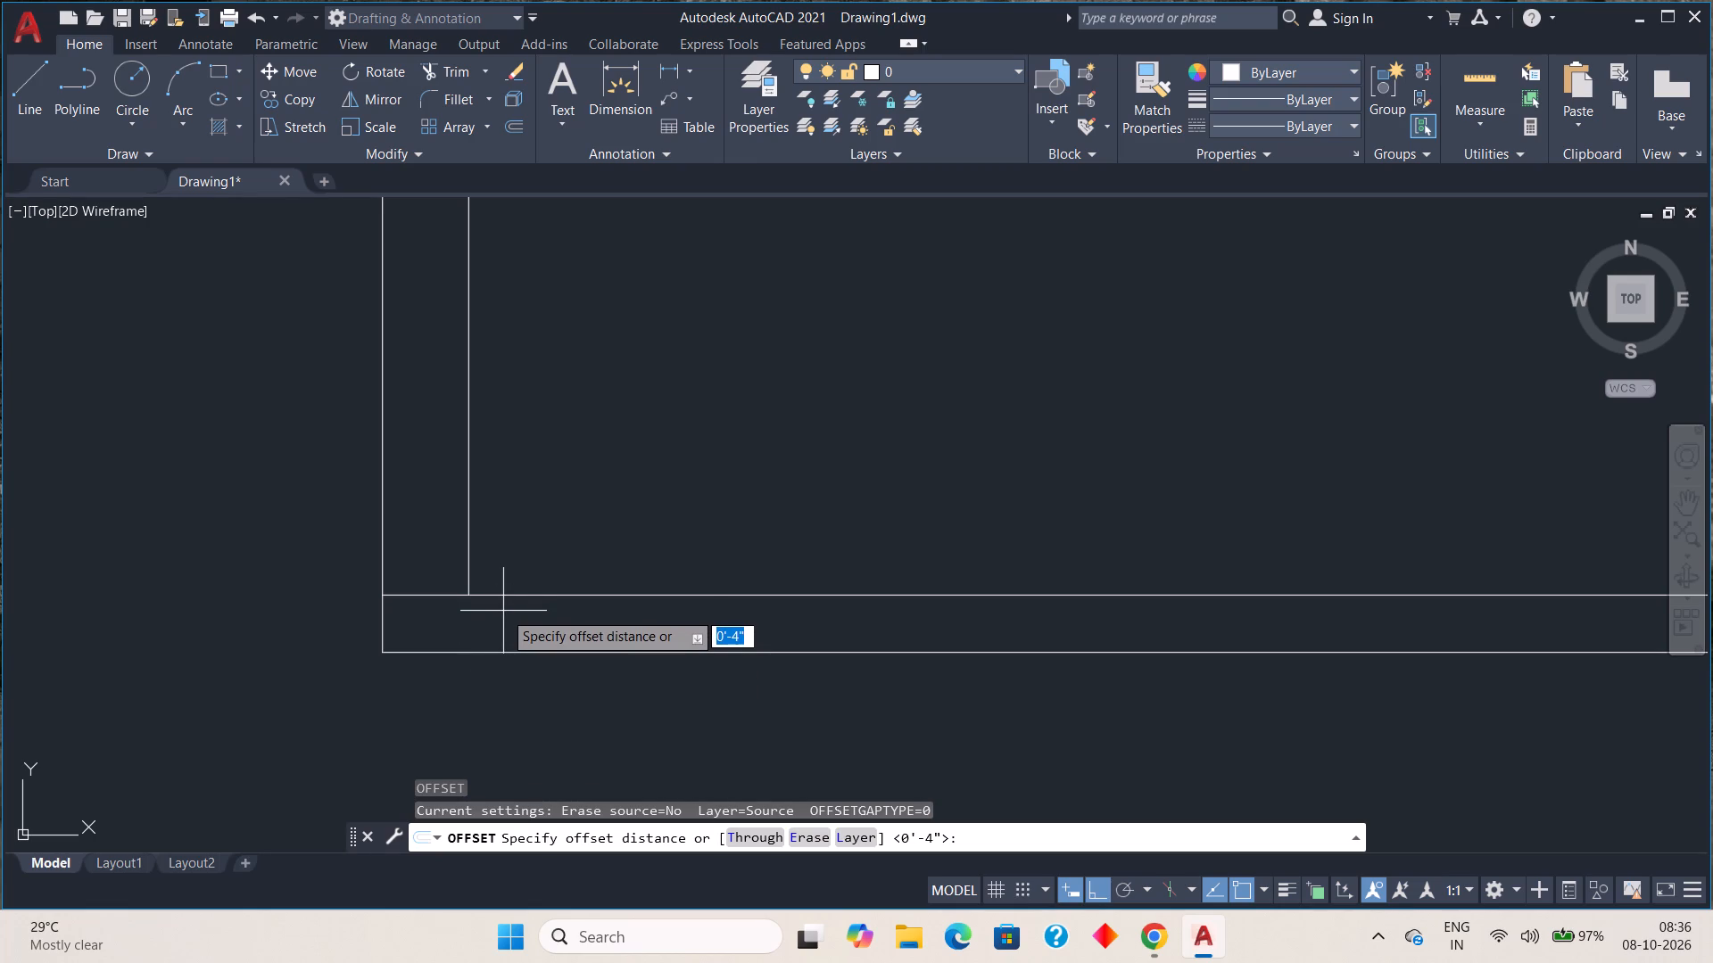
key("3")
key("apostrophe")
key("Return")
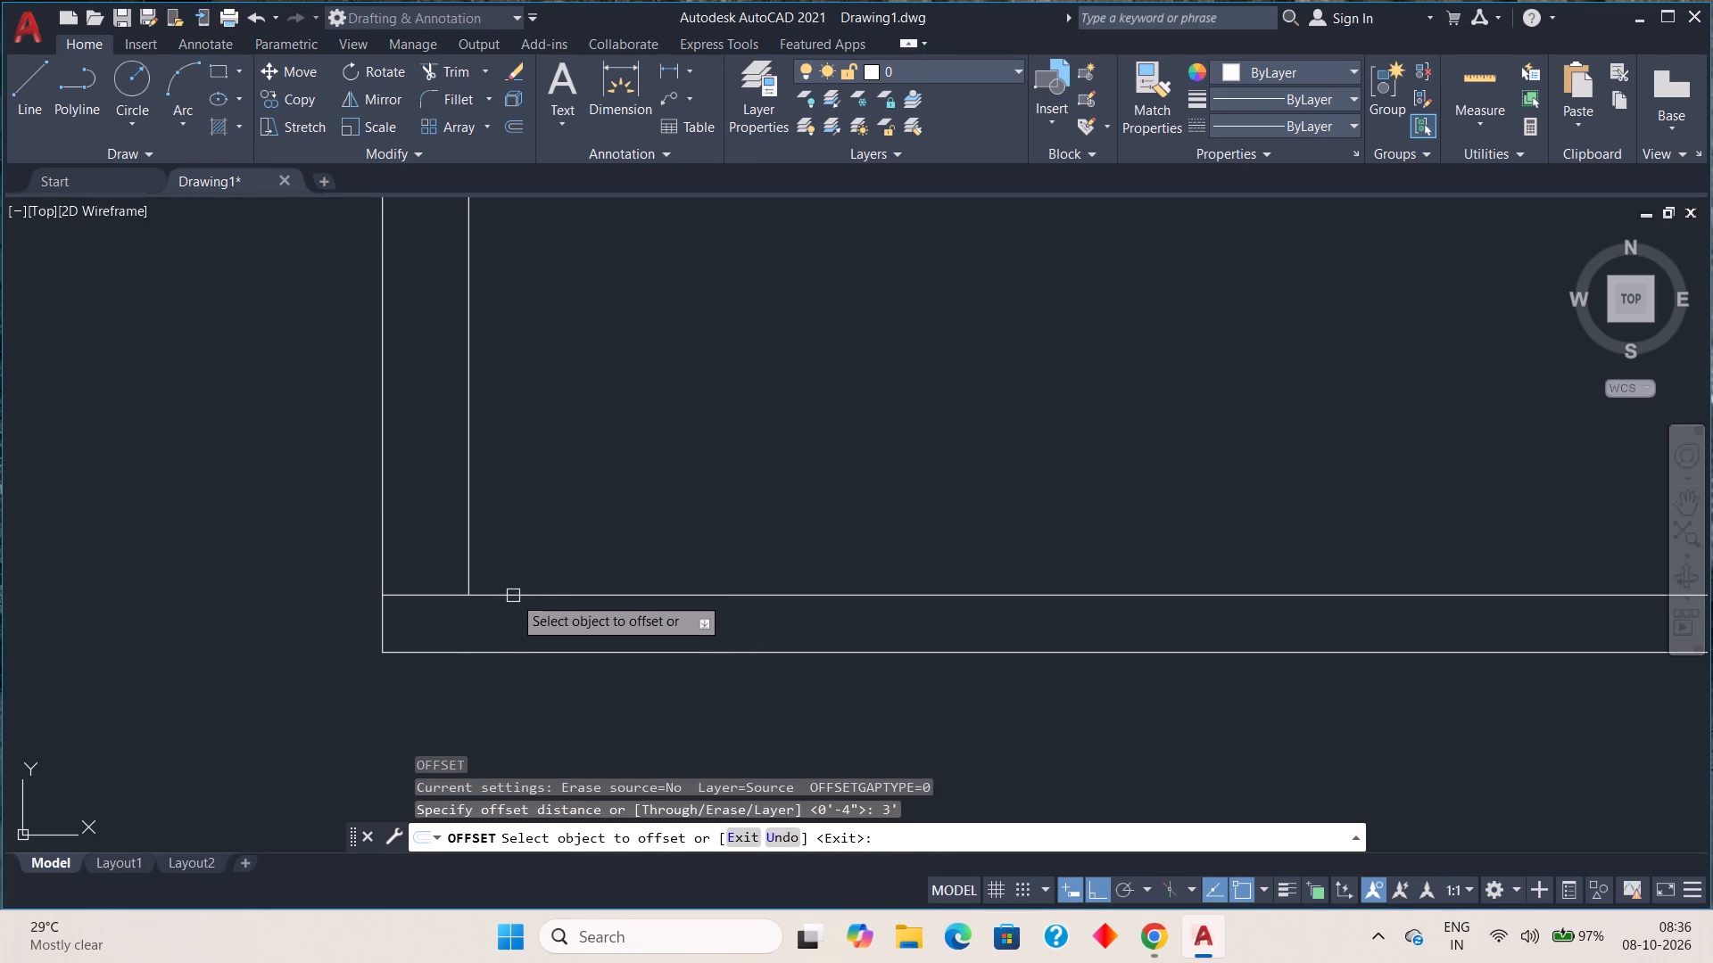
left_click(514, 594)
left_click(520, 507)
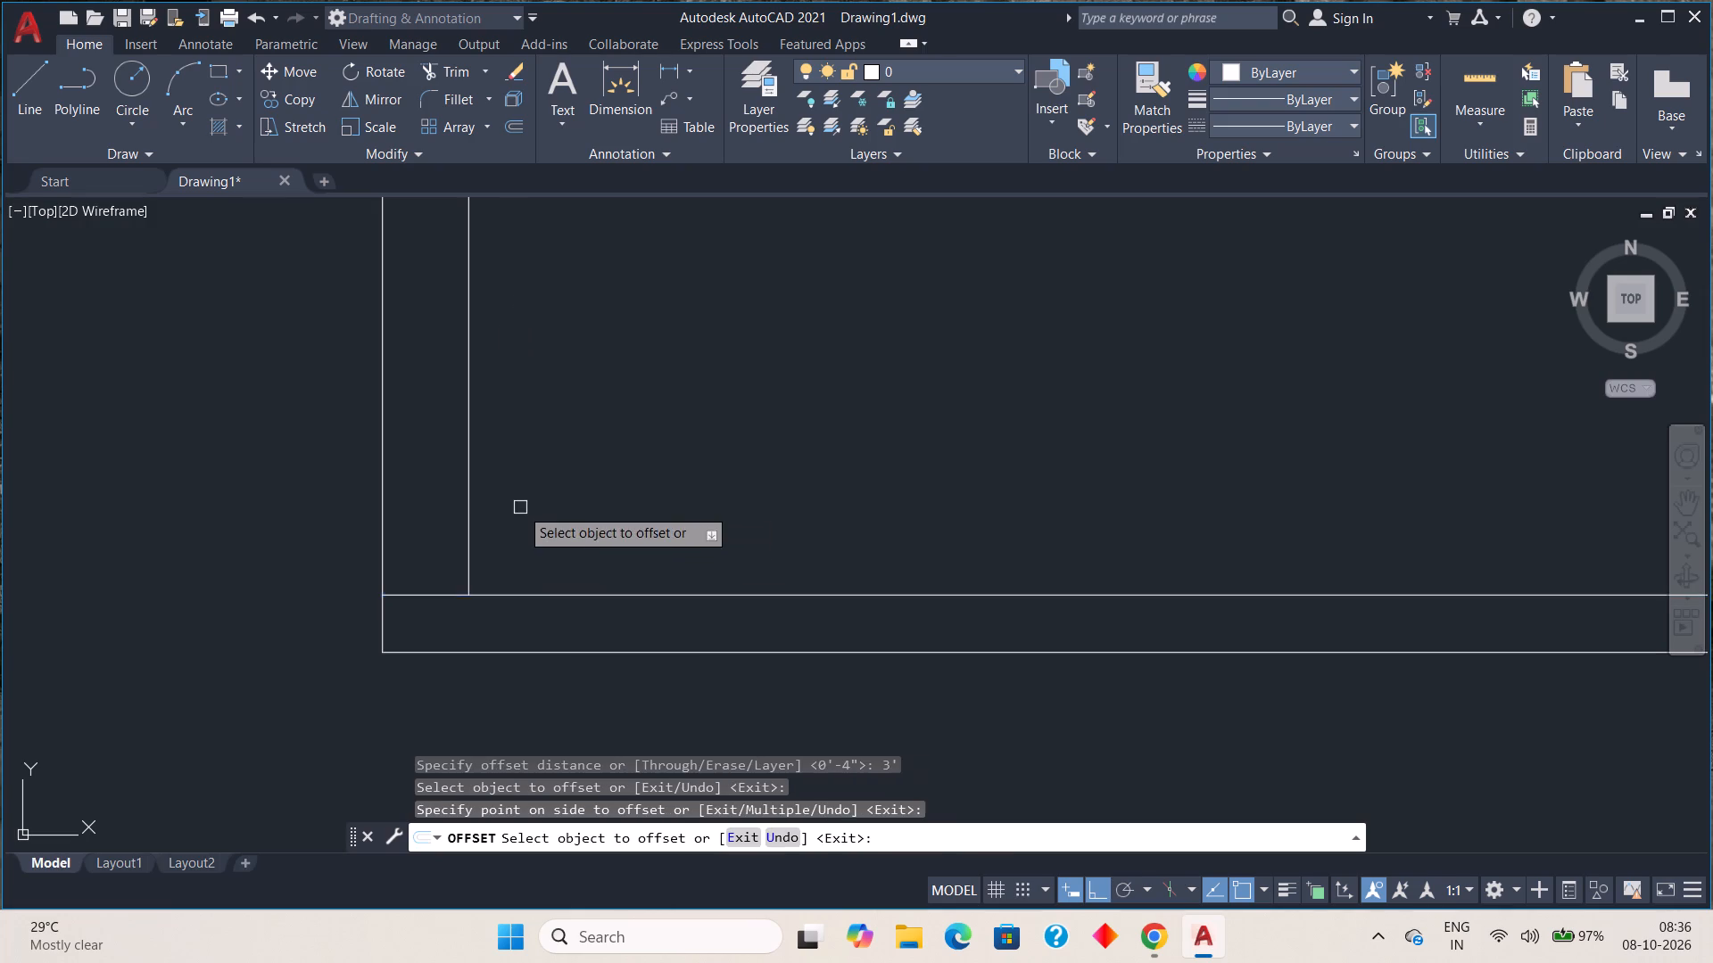
scroll(537, 501, "down", 3)
middle_click_drag(578, 470, 564, 572)
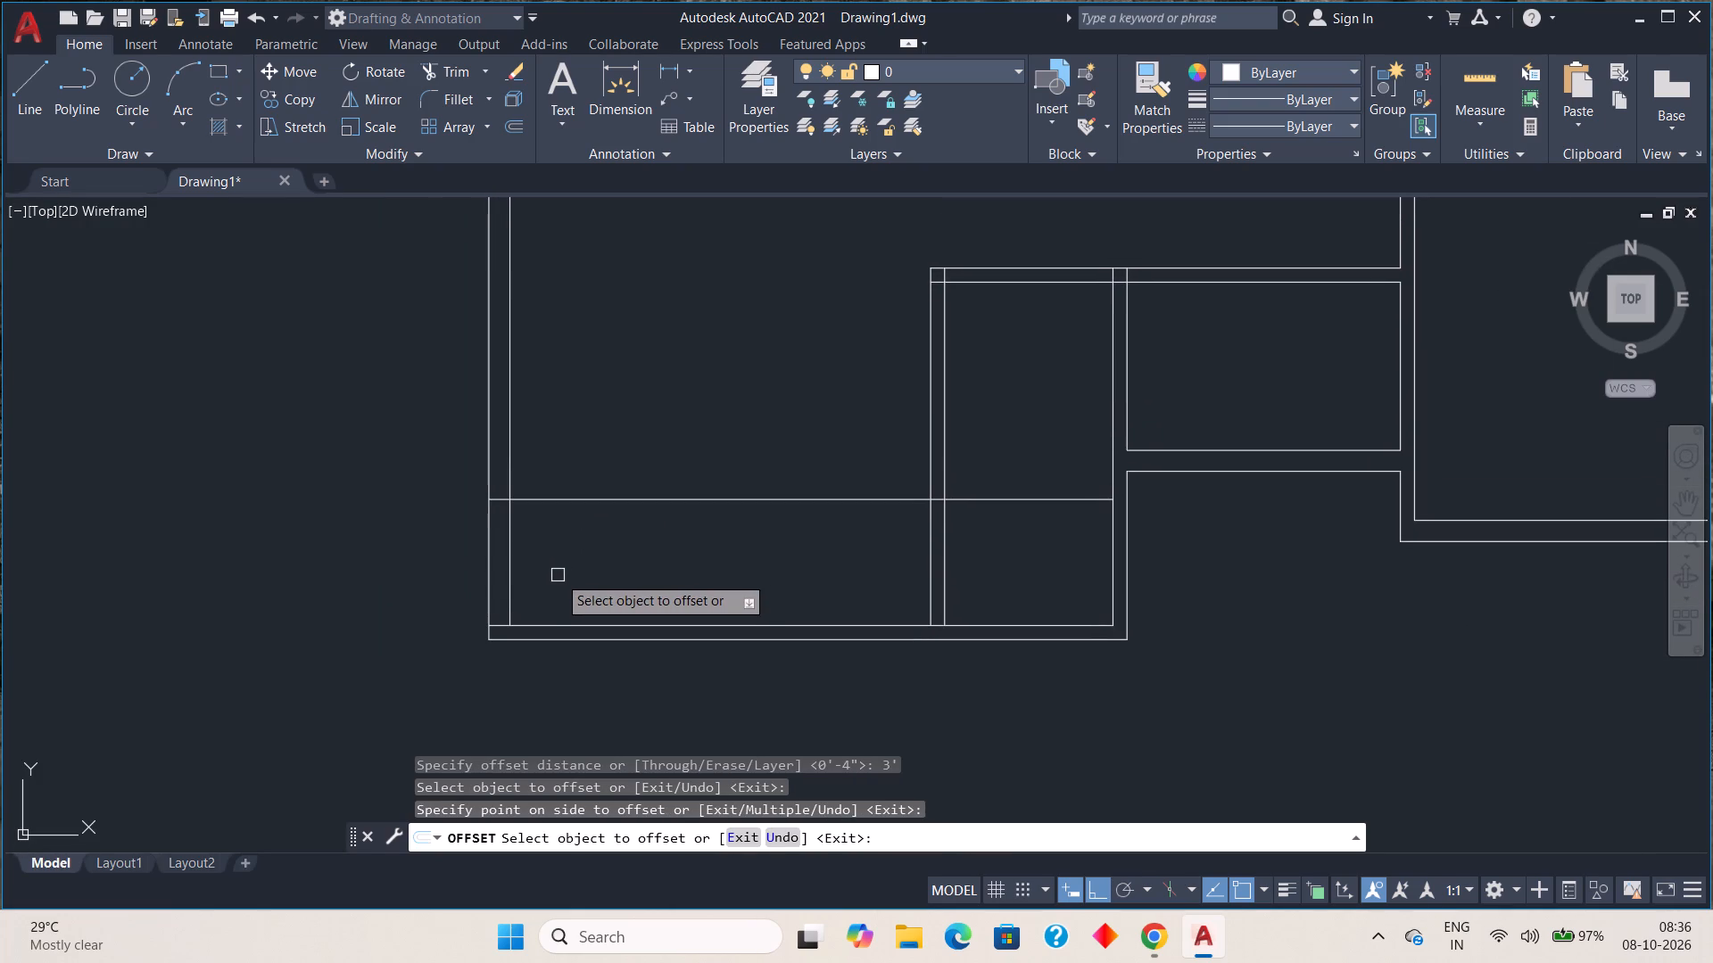
key("Escape")
Trim the offset line down to its piece across the left wall, and trim away the inner left wall line below it.
key("t")
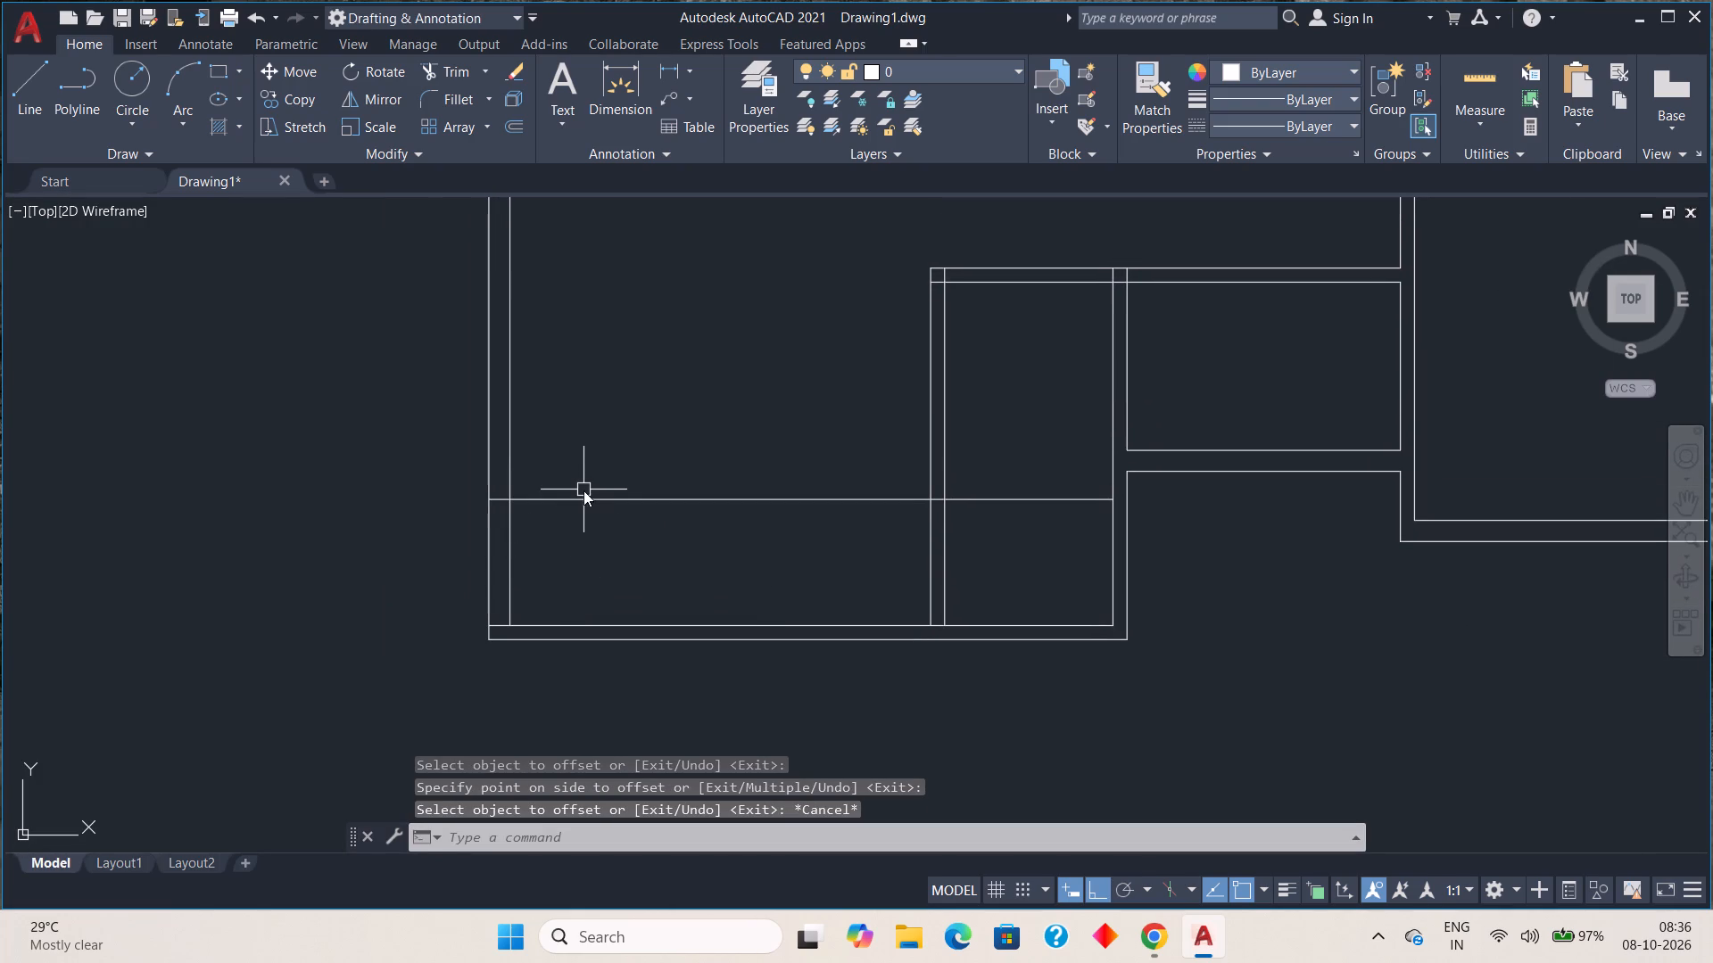
key("r")
key("space")
left_click_drag(602, 460, 607, 484)
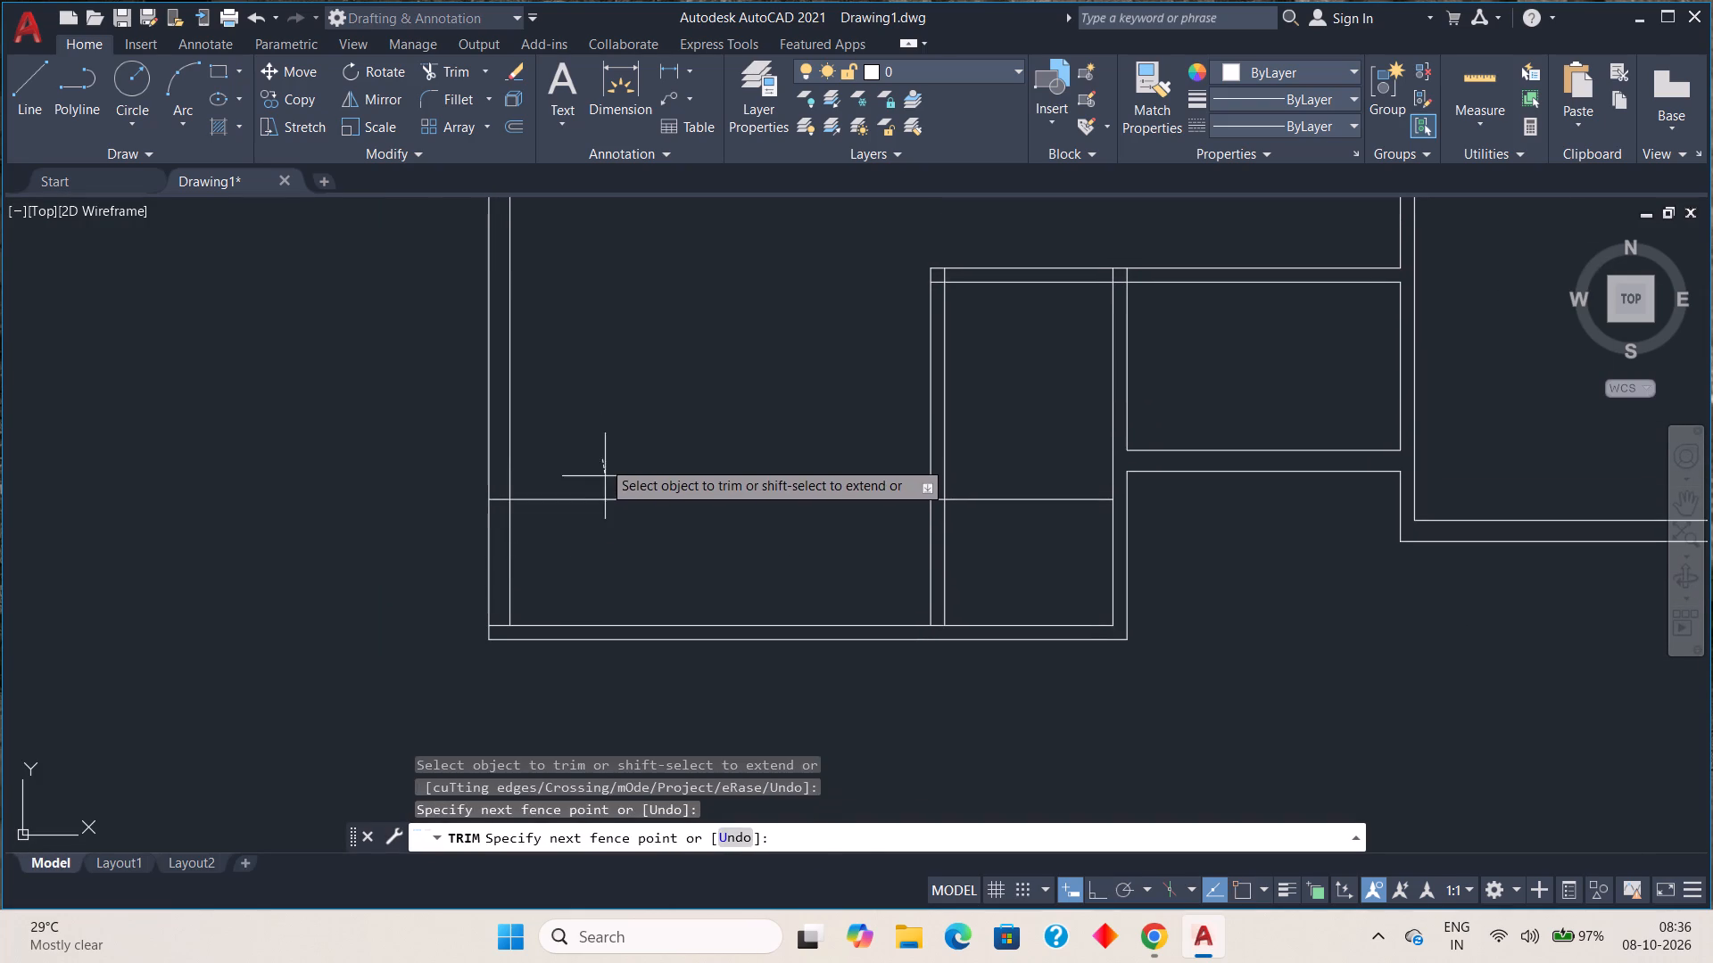
left_click_drag(607, 484, 613, 521)
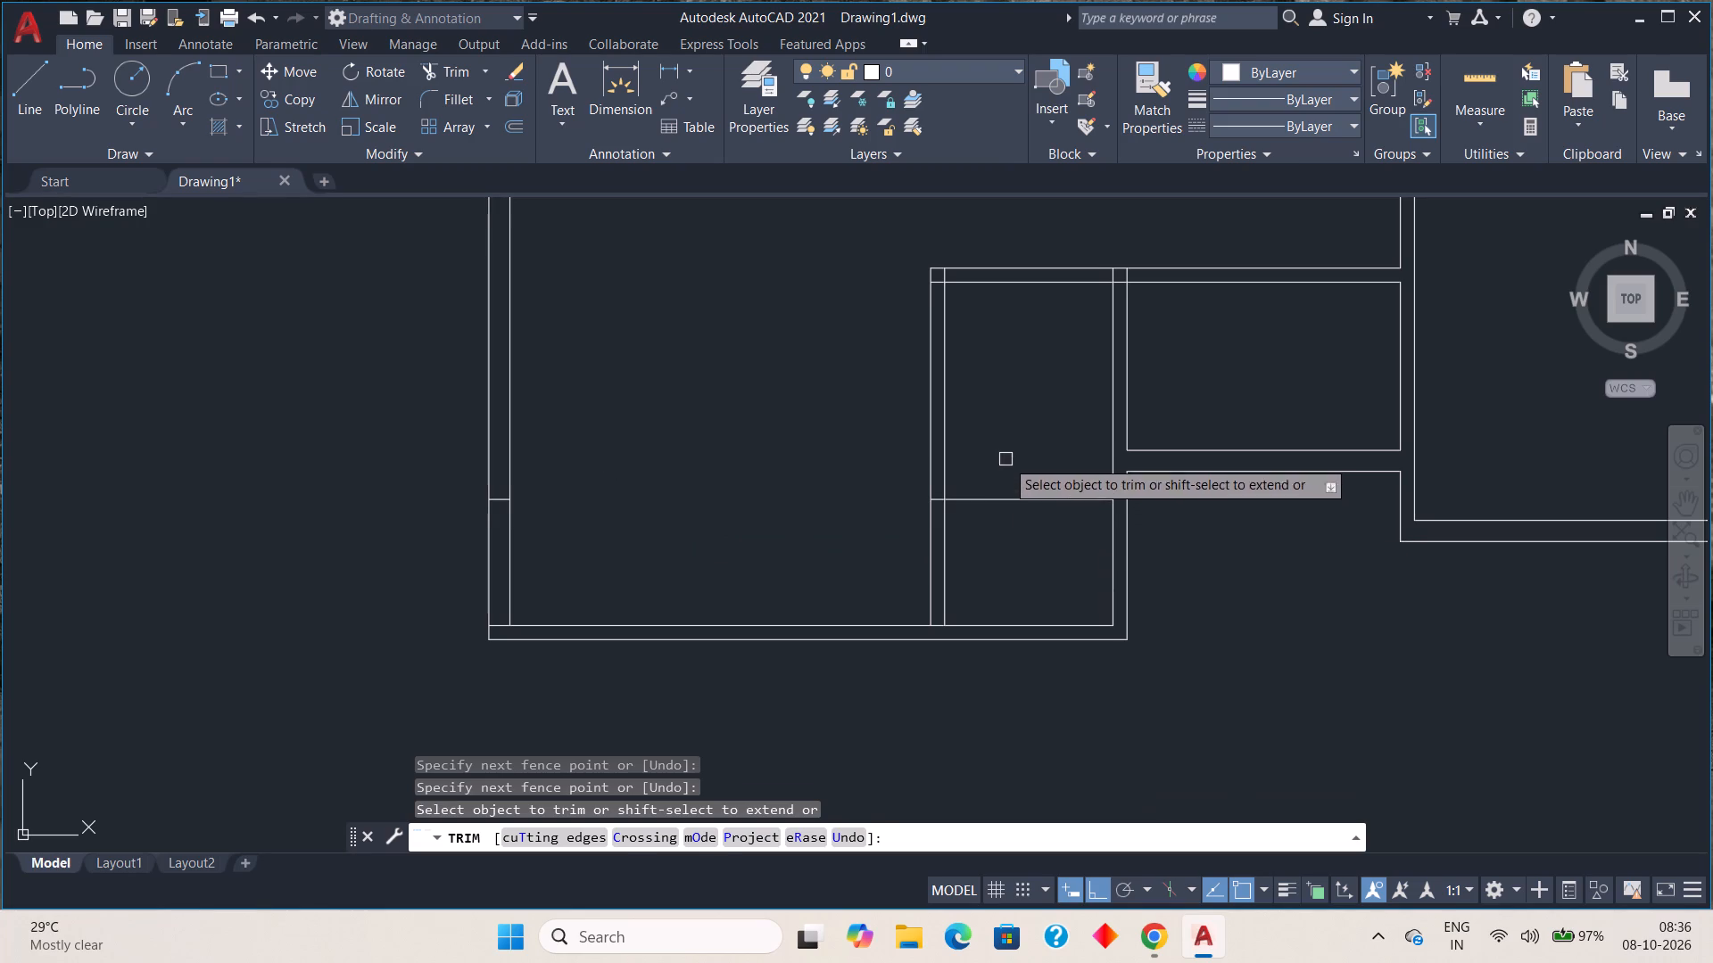
left_click_drag(1005, 457, 1011, 510)
scroll(927, 506, "up", 3)
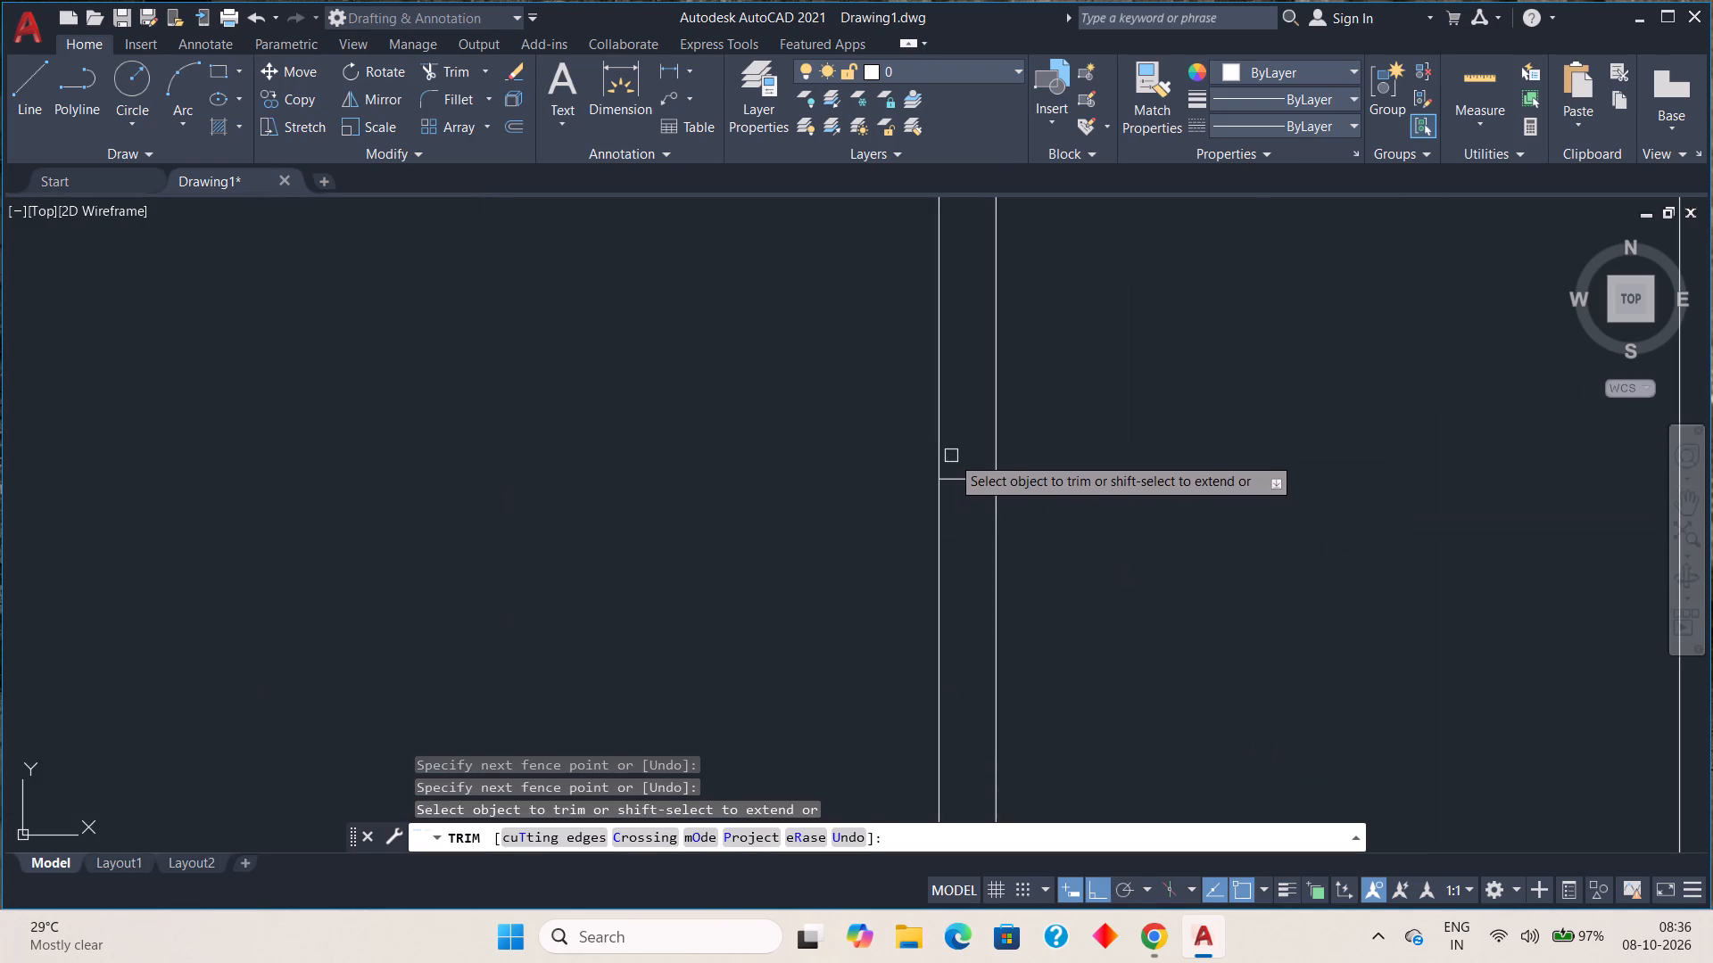
left_click_drag(954, 453, 964, 492)
scroll(737, 553, "down", 3)
middle_click_drag(704, 572, 1006, 560)
left_click(674, 564)
scroll(843, 561, "down", 2)
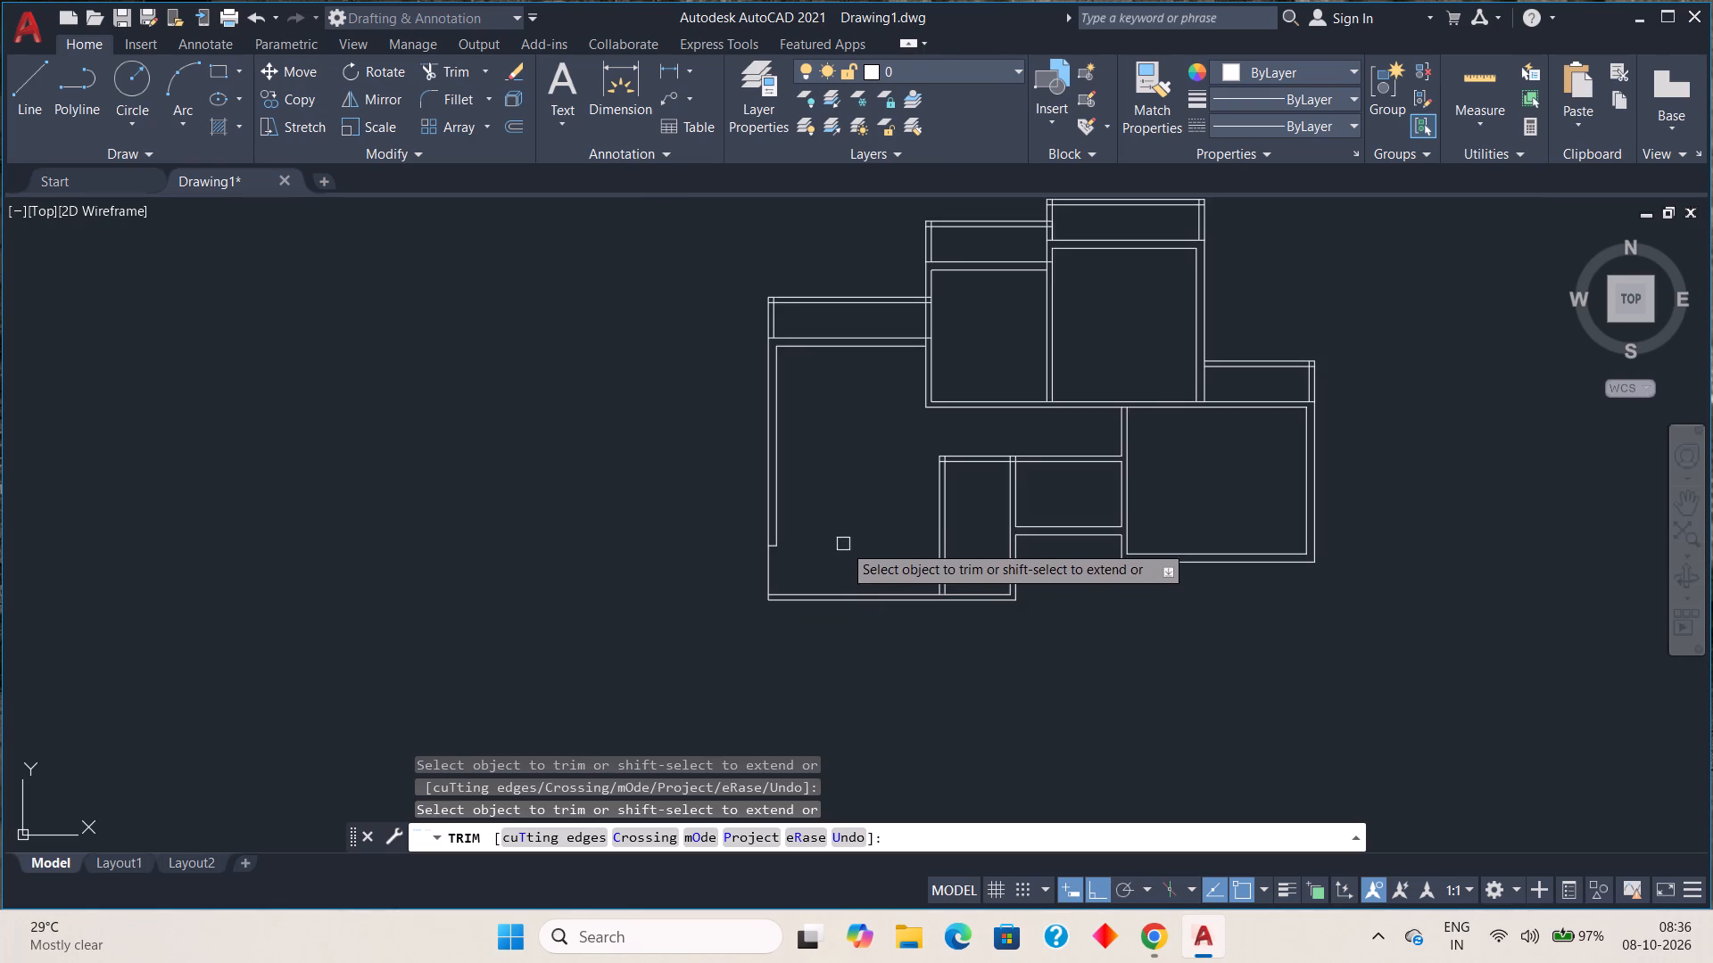
middle_click_drag(843, 534, 823, 566)
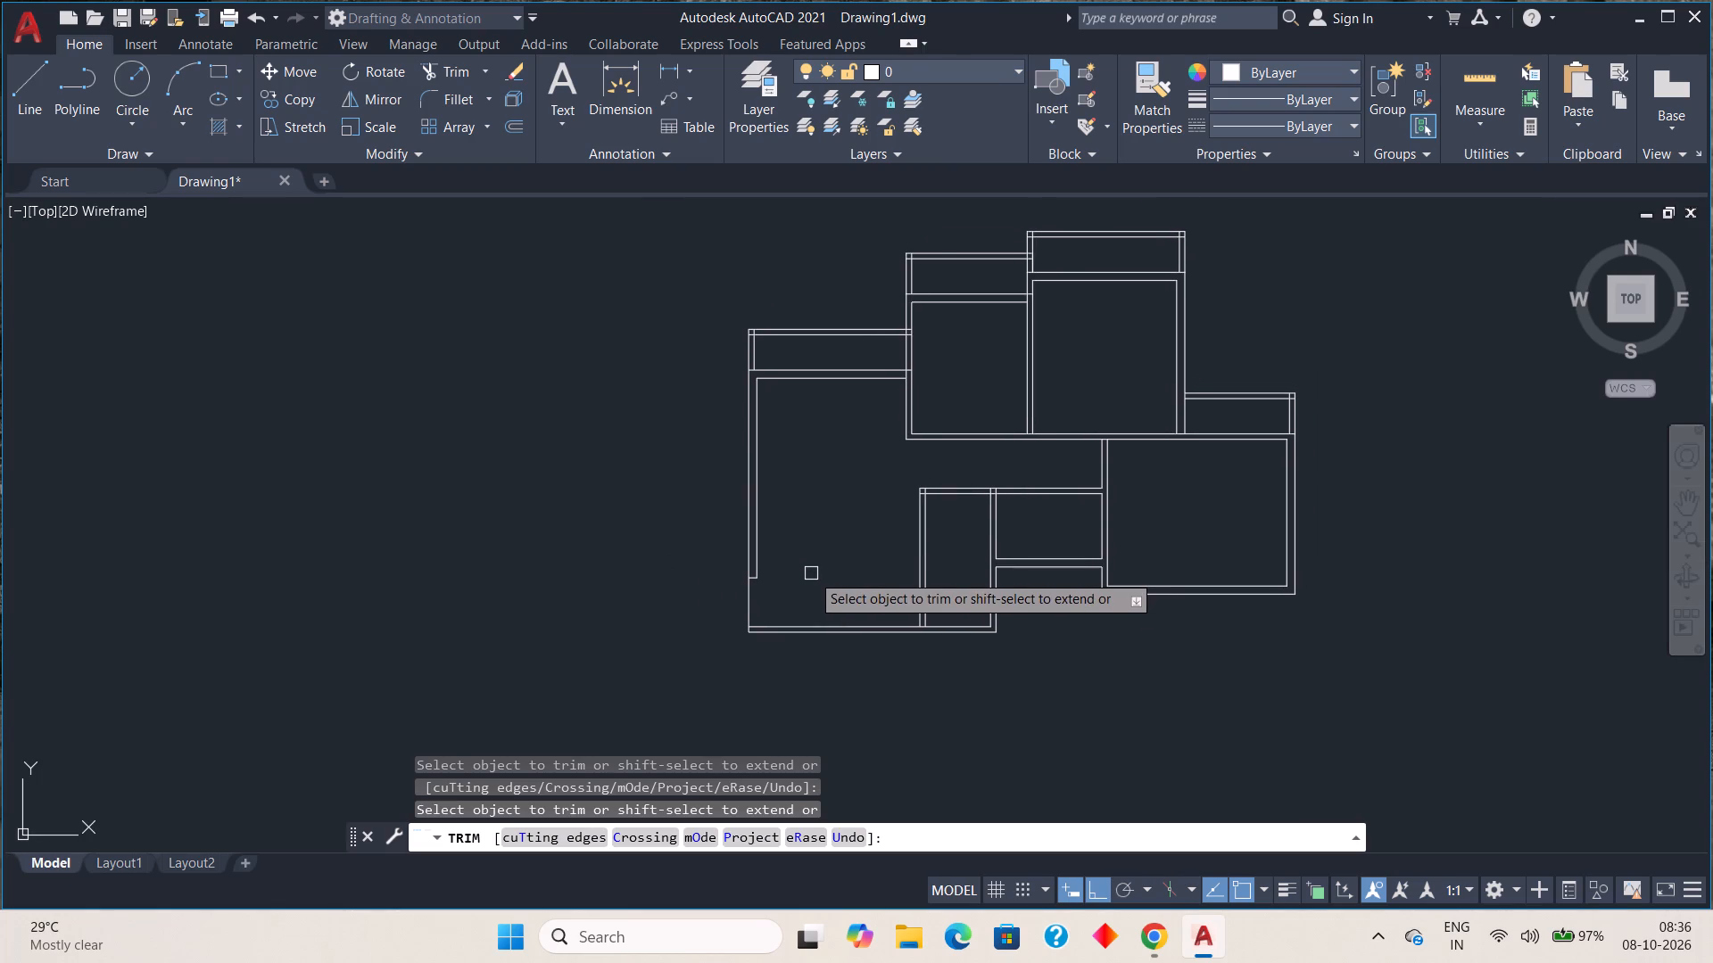
key("Escape")
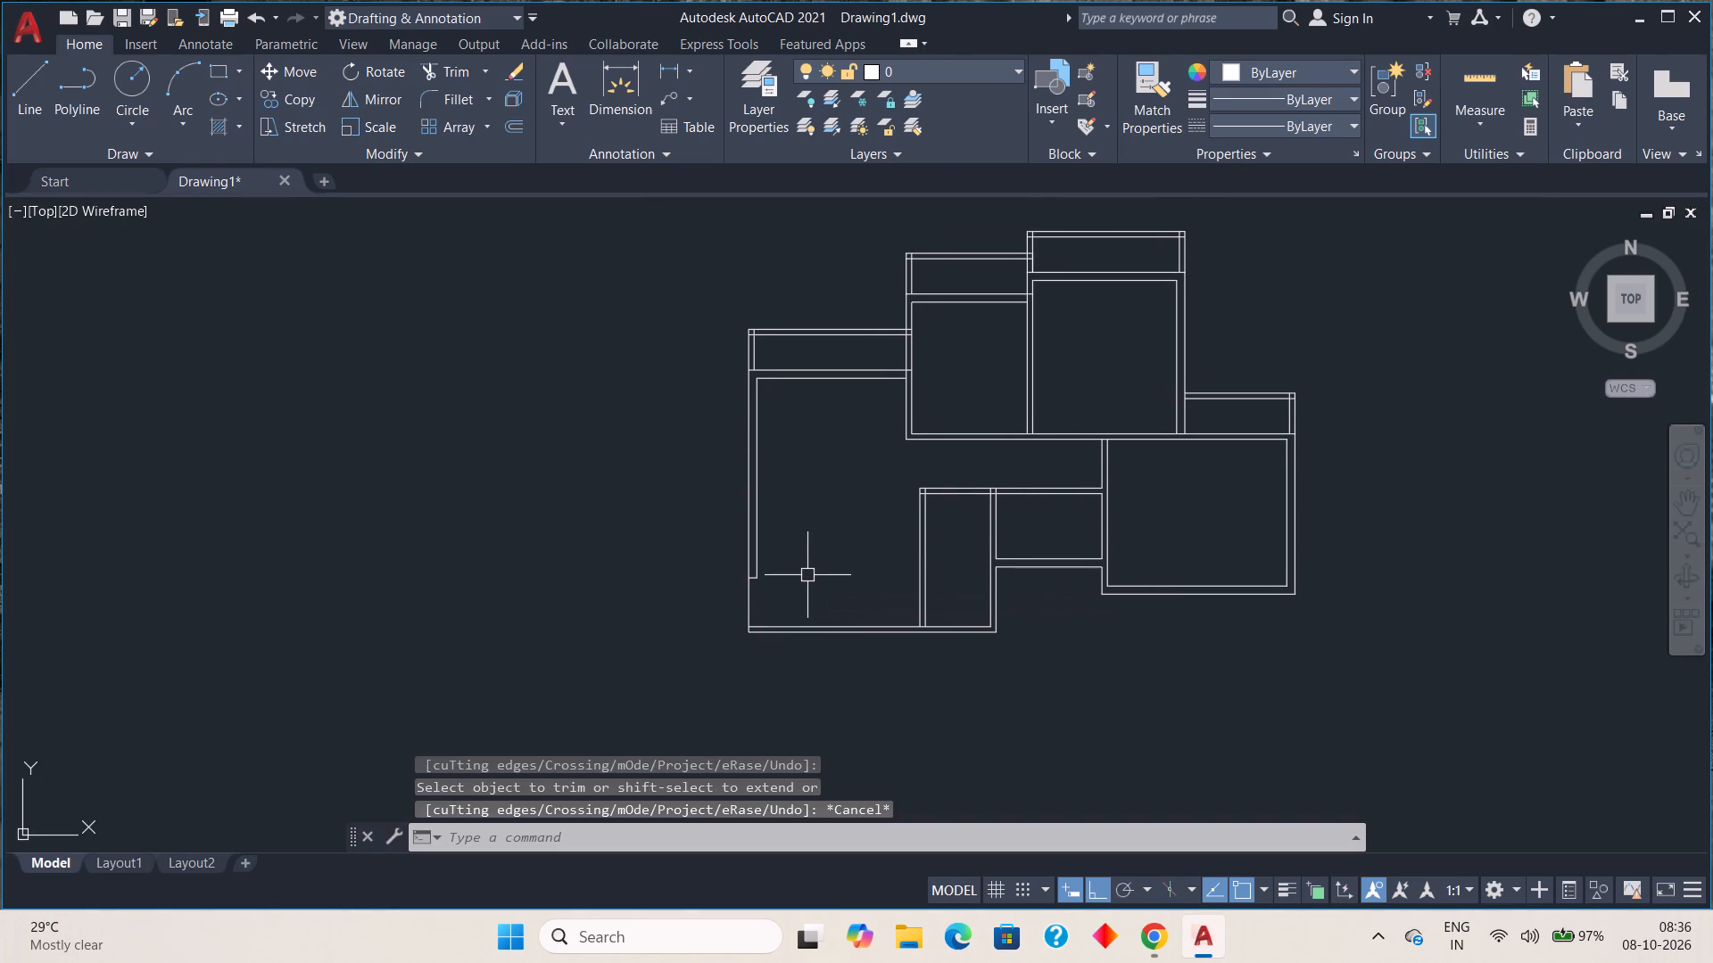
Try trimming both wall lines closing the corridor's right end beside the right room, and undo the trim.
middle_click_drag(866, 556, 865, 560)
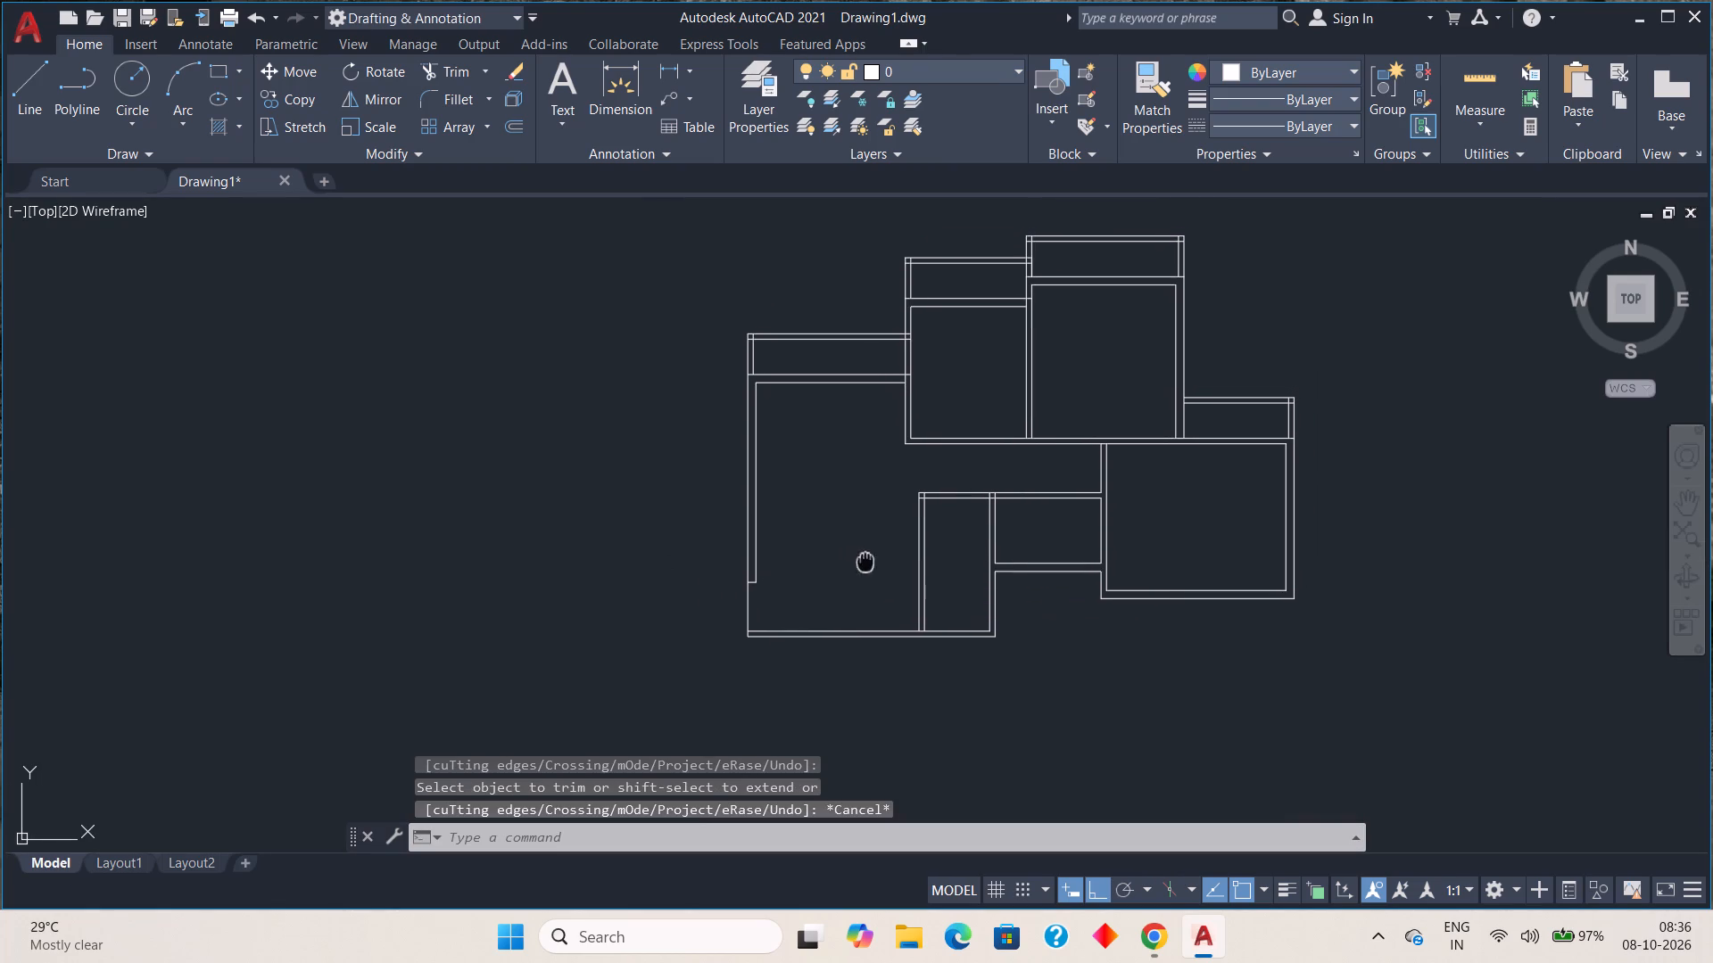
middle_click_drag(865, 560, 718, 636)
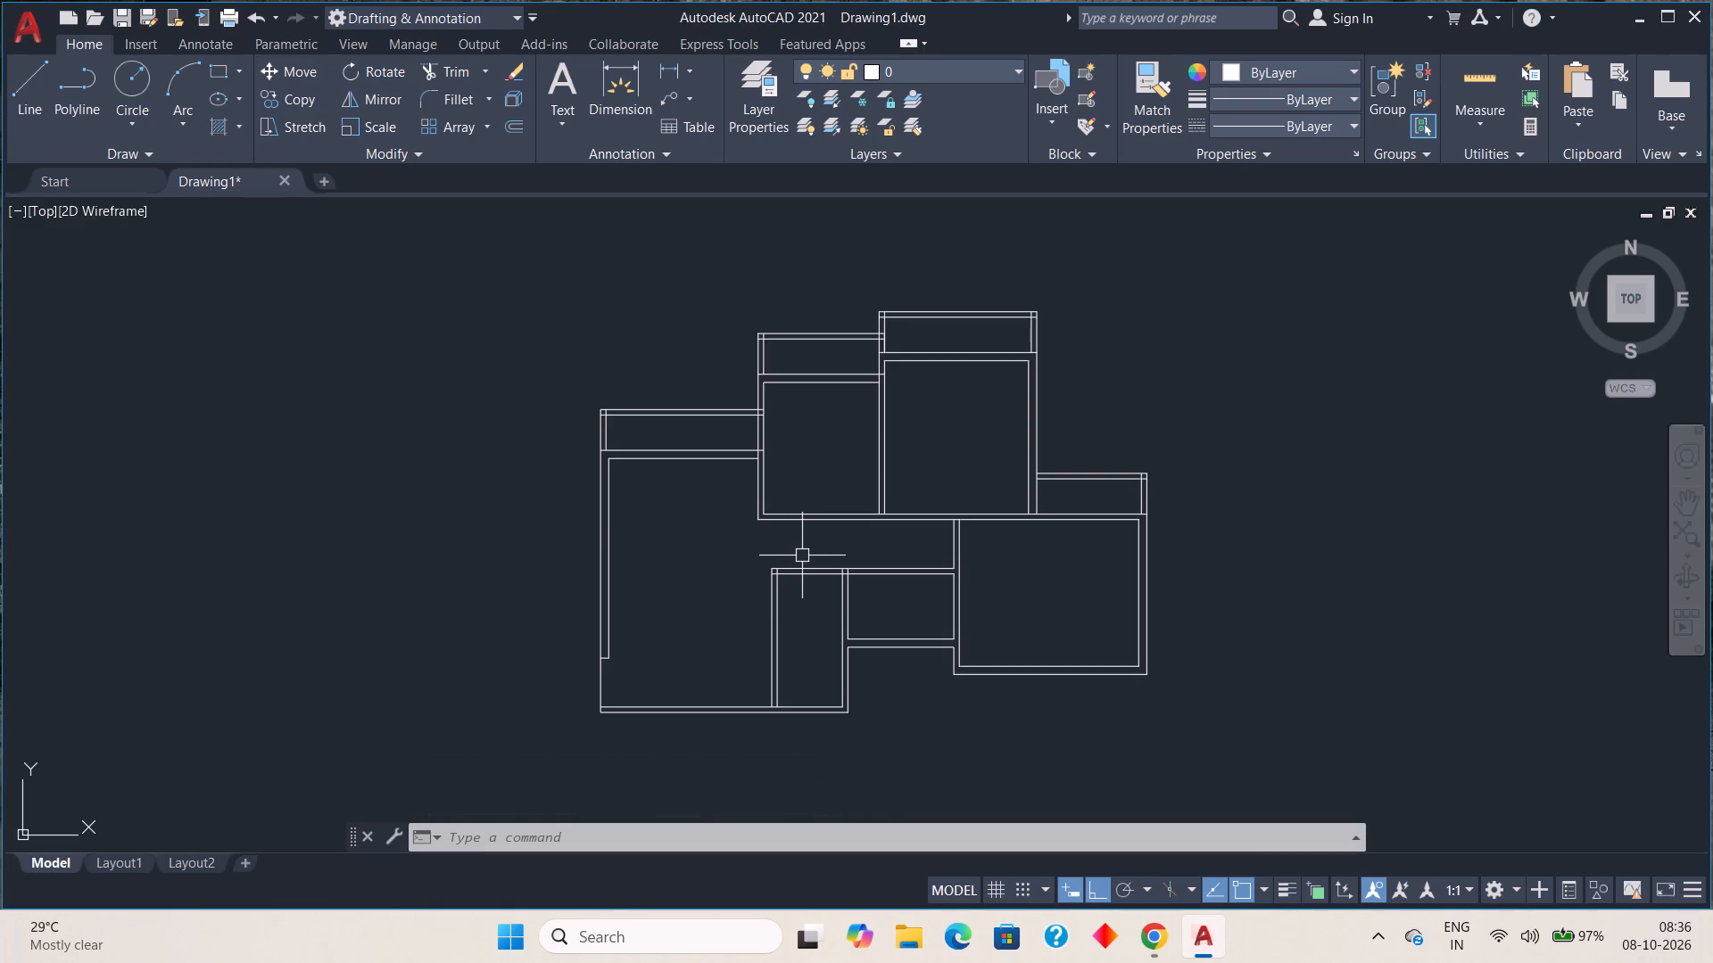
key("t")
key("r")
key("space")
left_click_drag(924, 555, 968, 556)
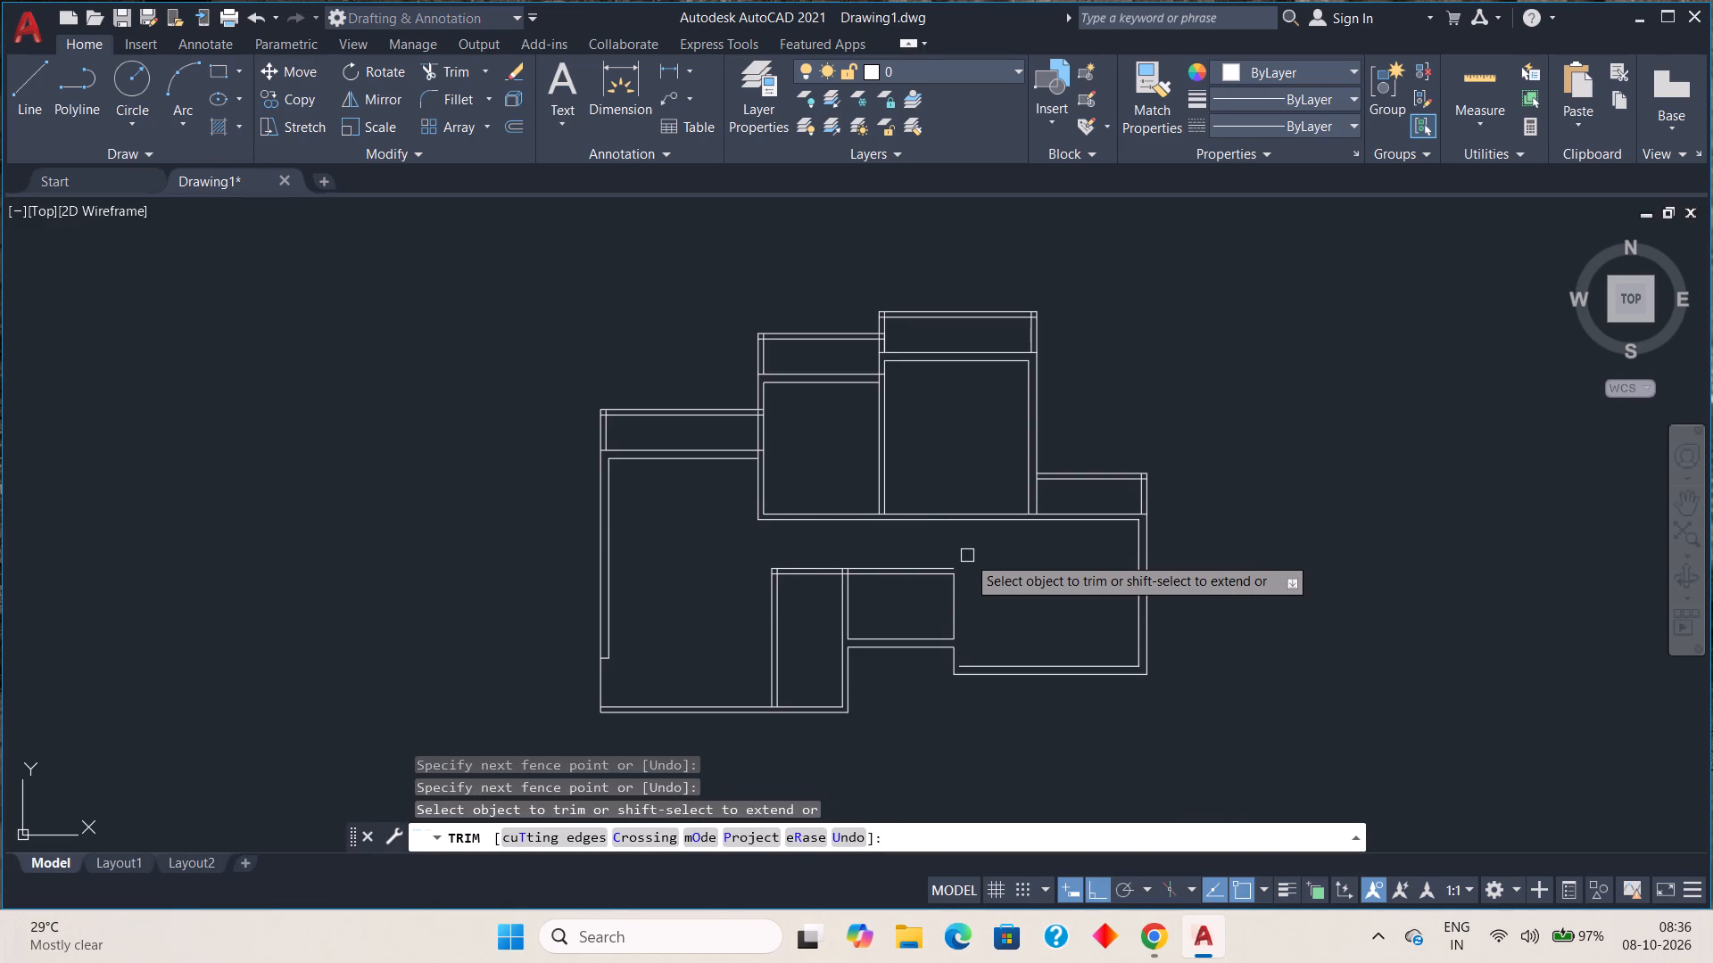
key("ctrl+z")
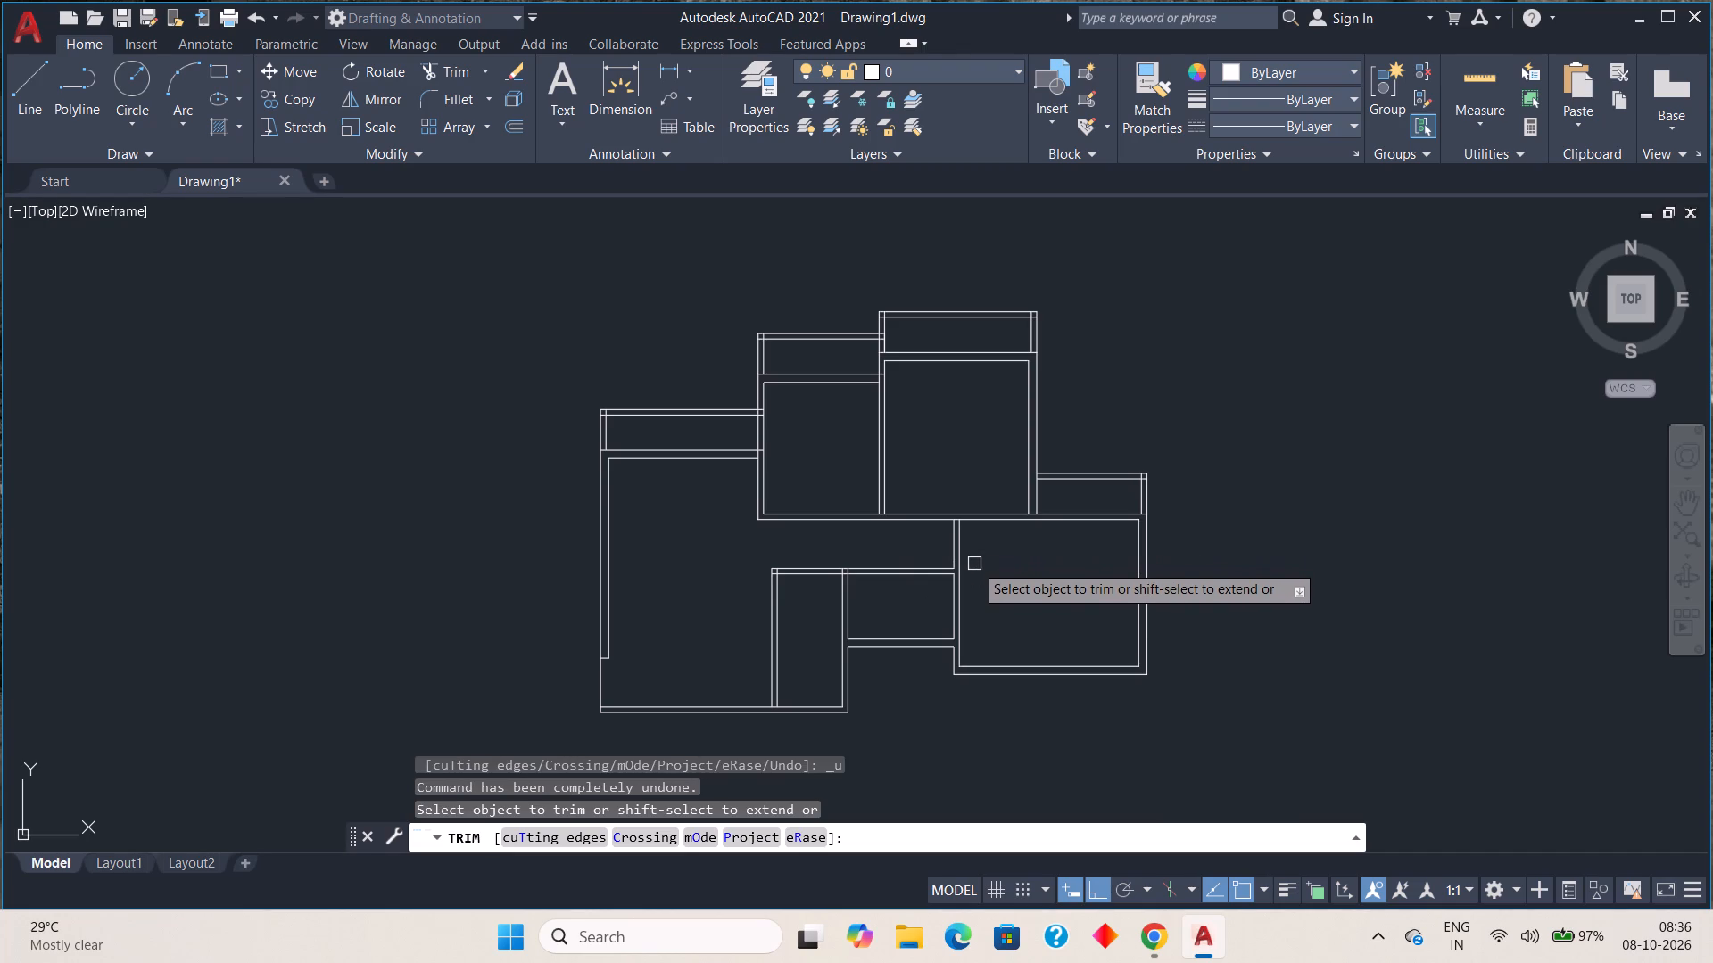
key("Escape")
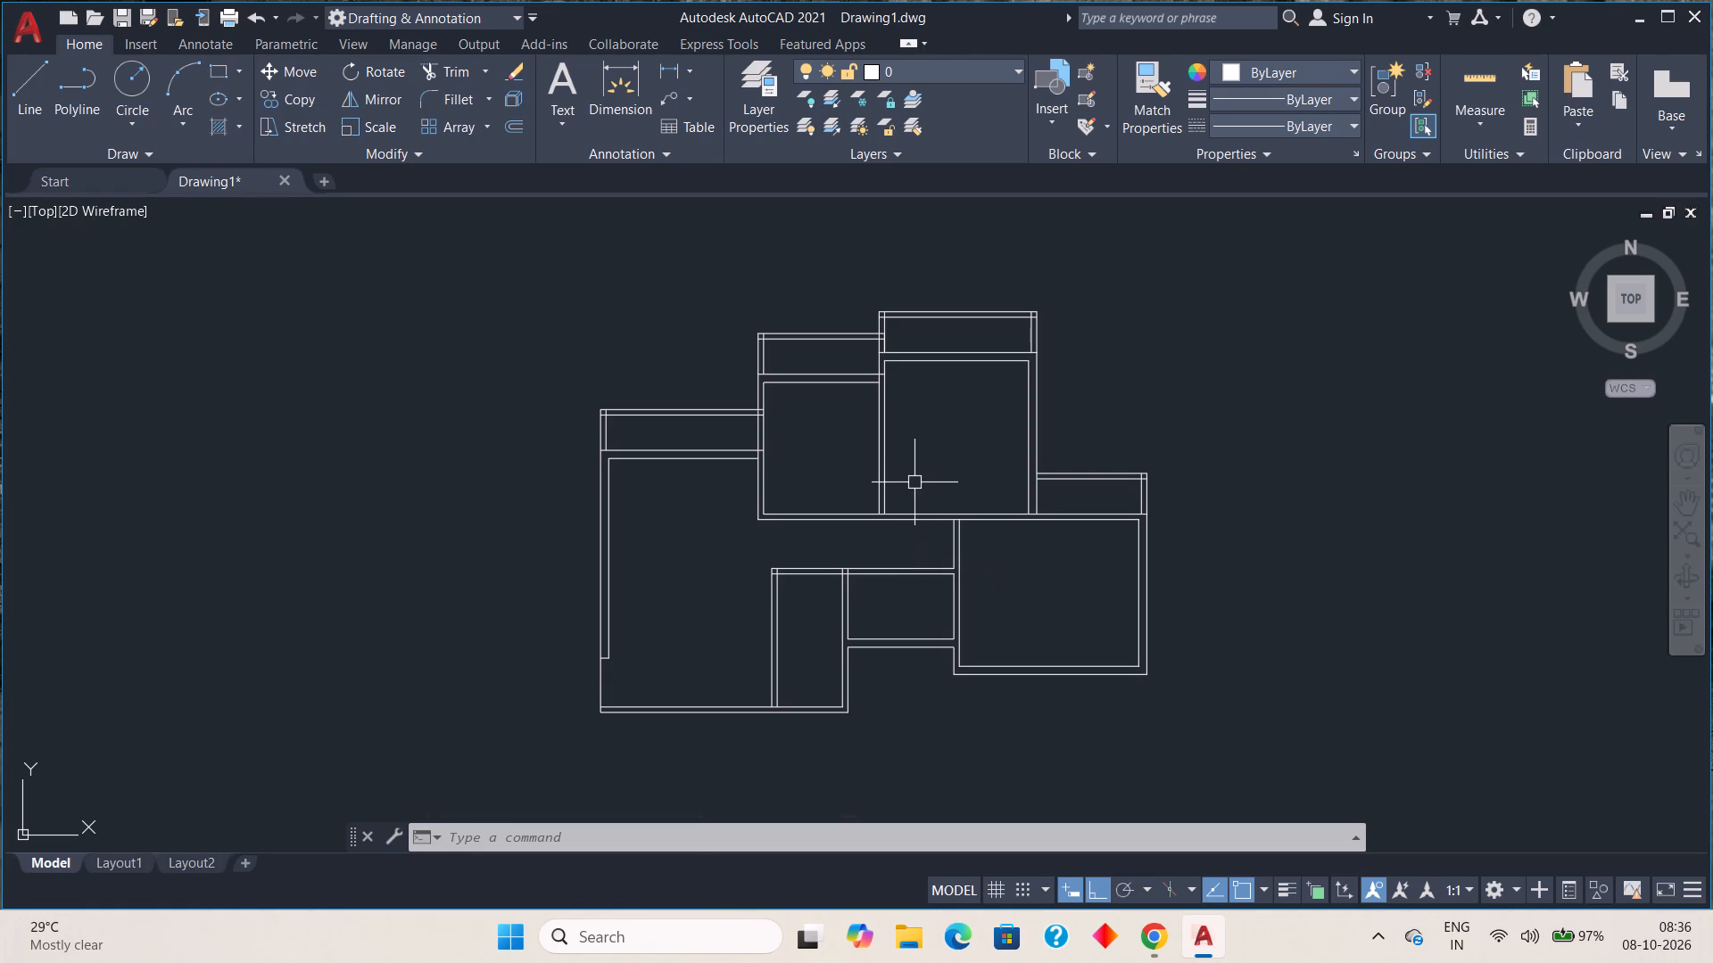
Offset the second upper room's inner left wall line 3' into the room.
key("o")
key("Return")
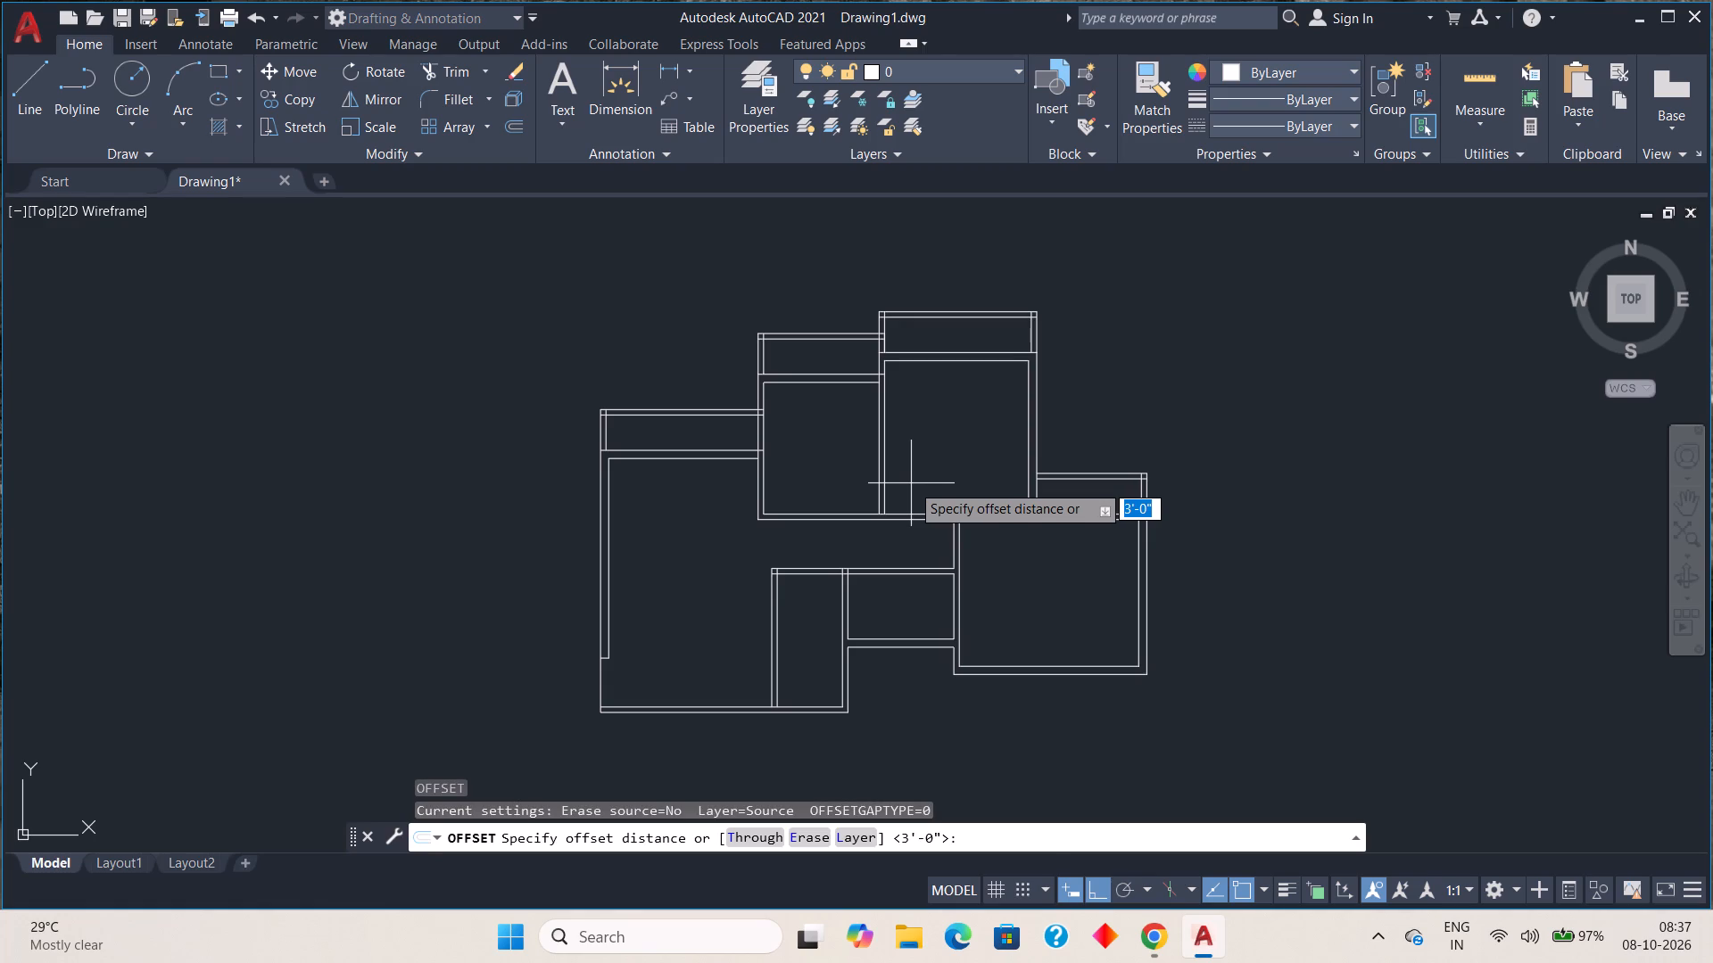
key("space")
left_click(887, 459)
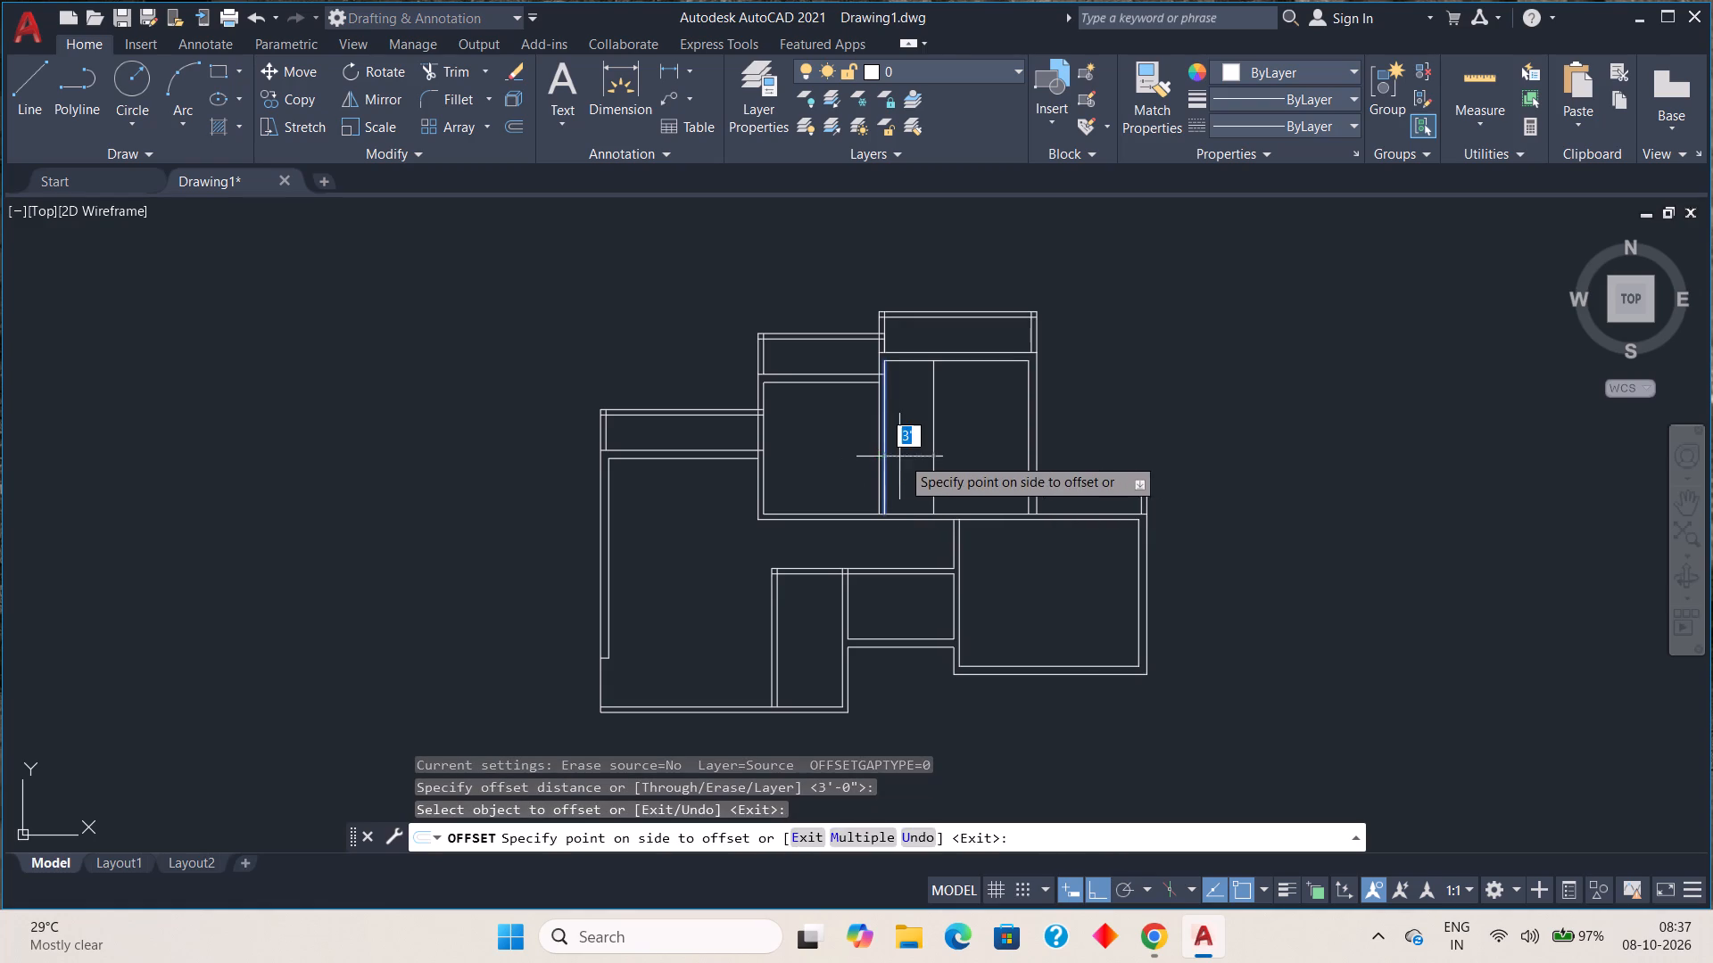
left_click(925, 455)
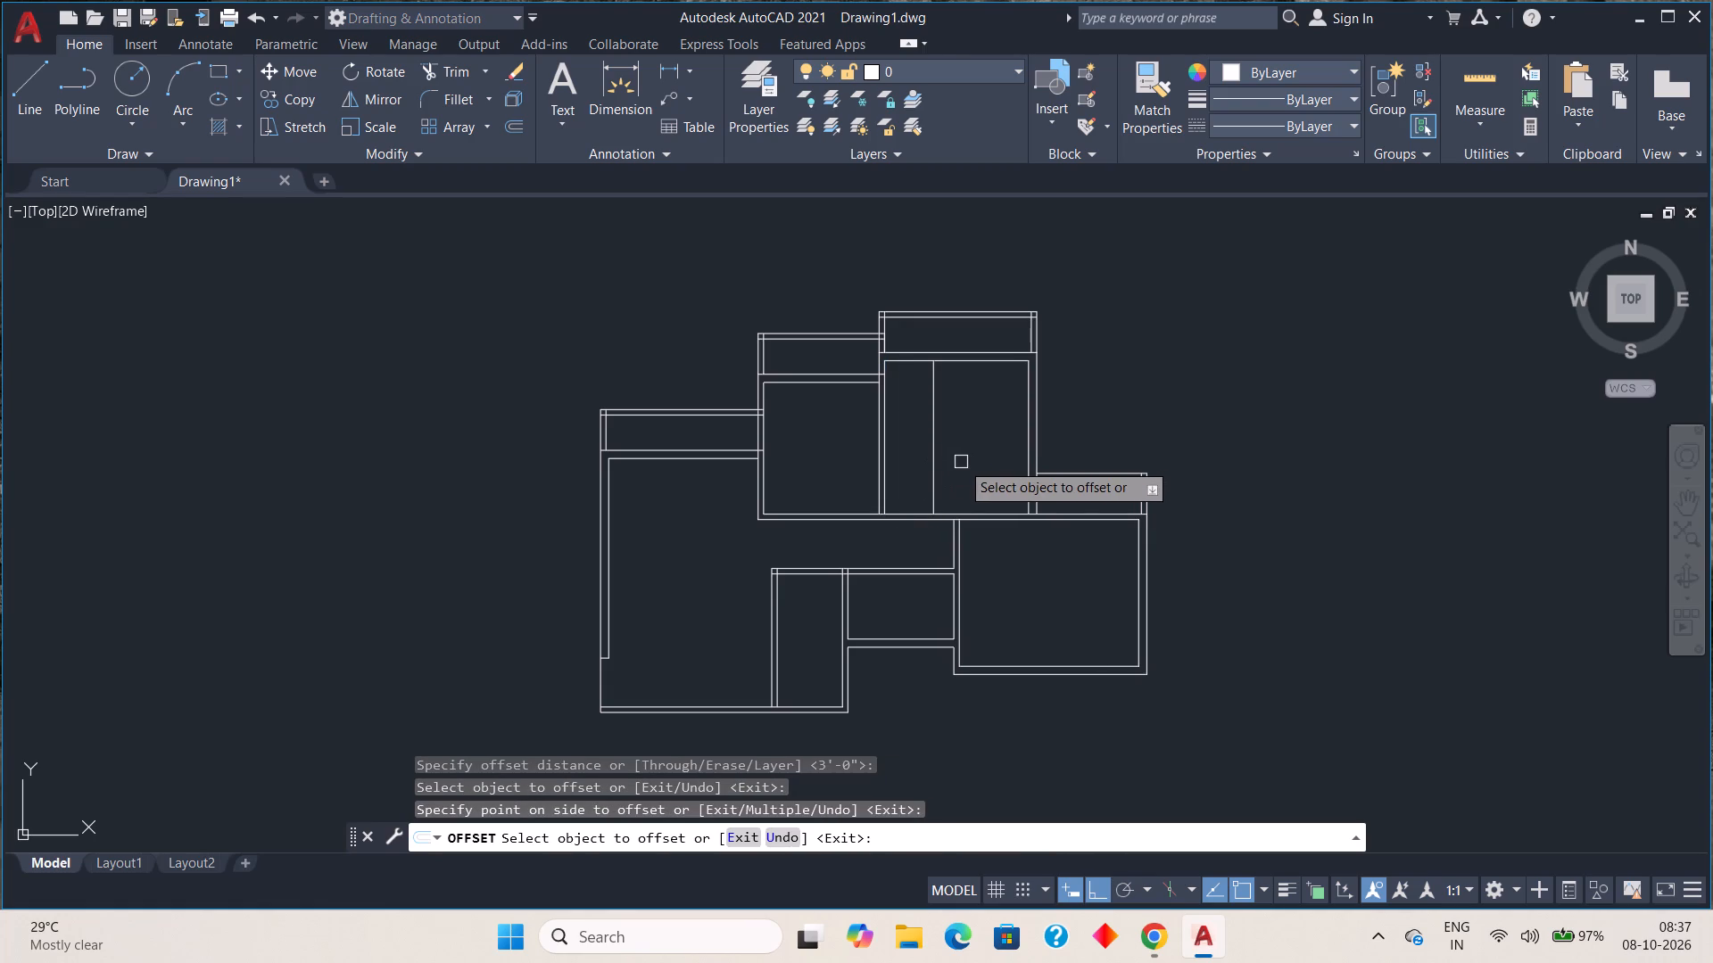
key("Escape")
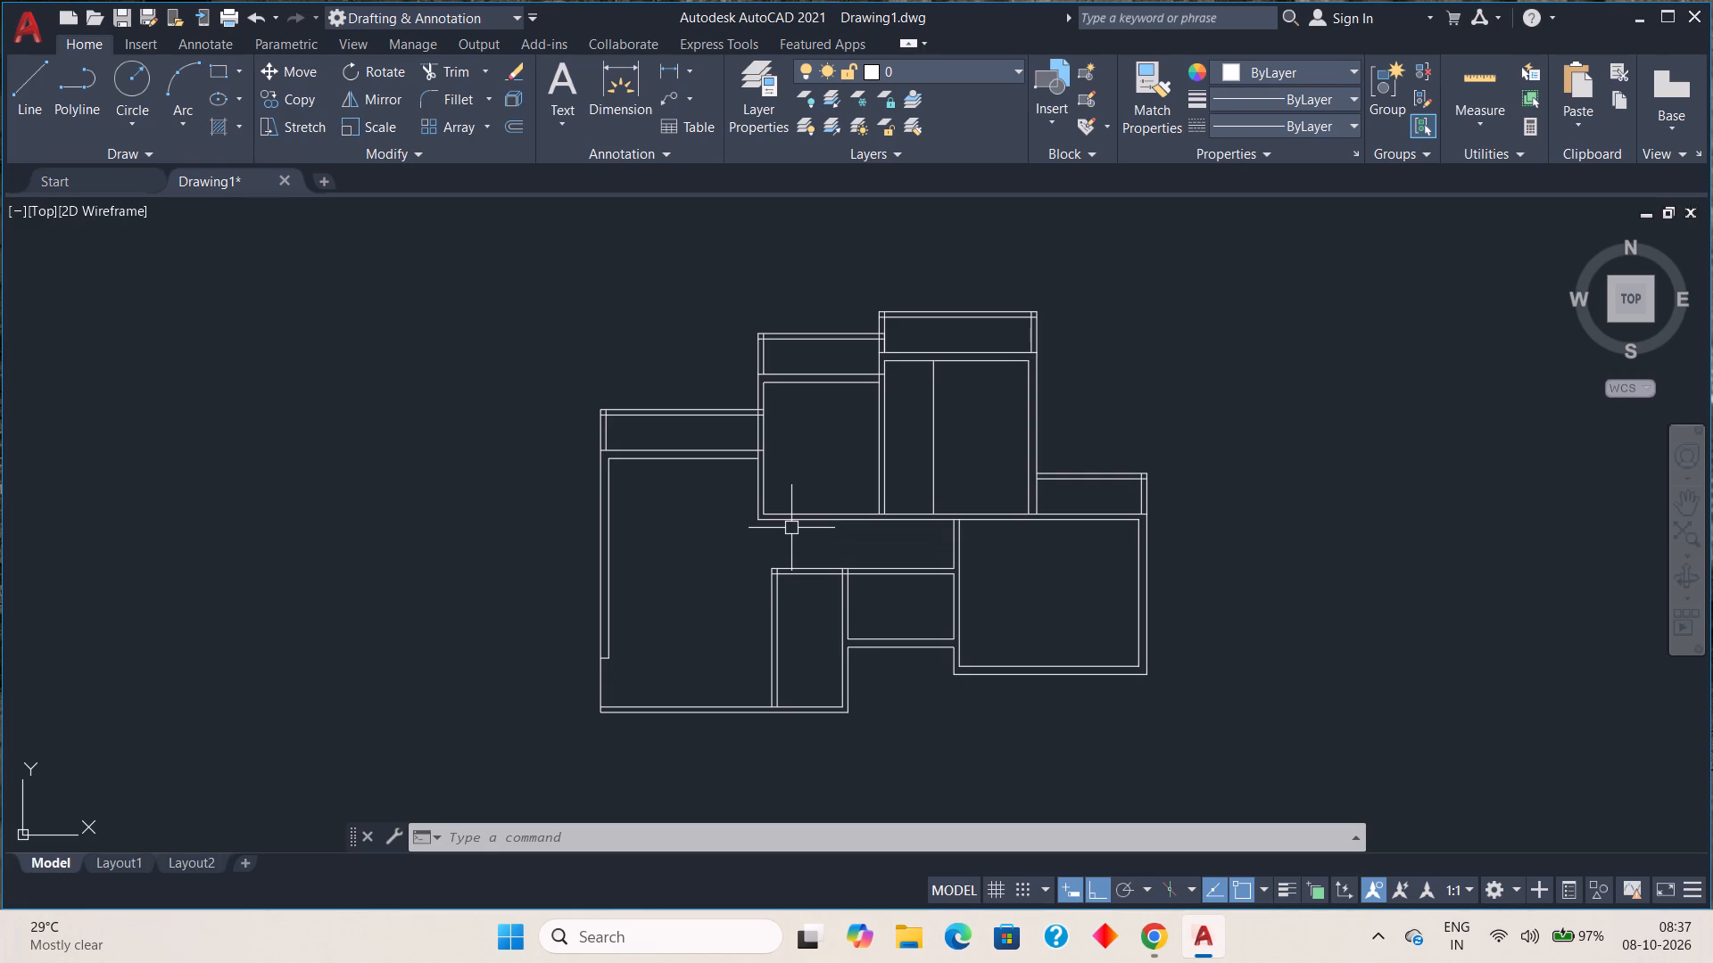
key("Escape")
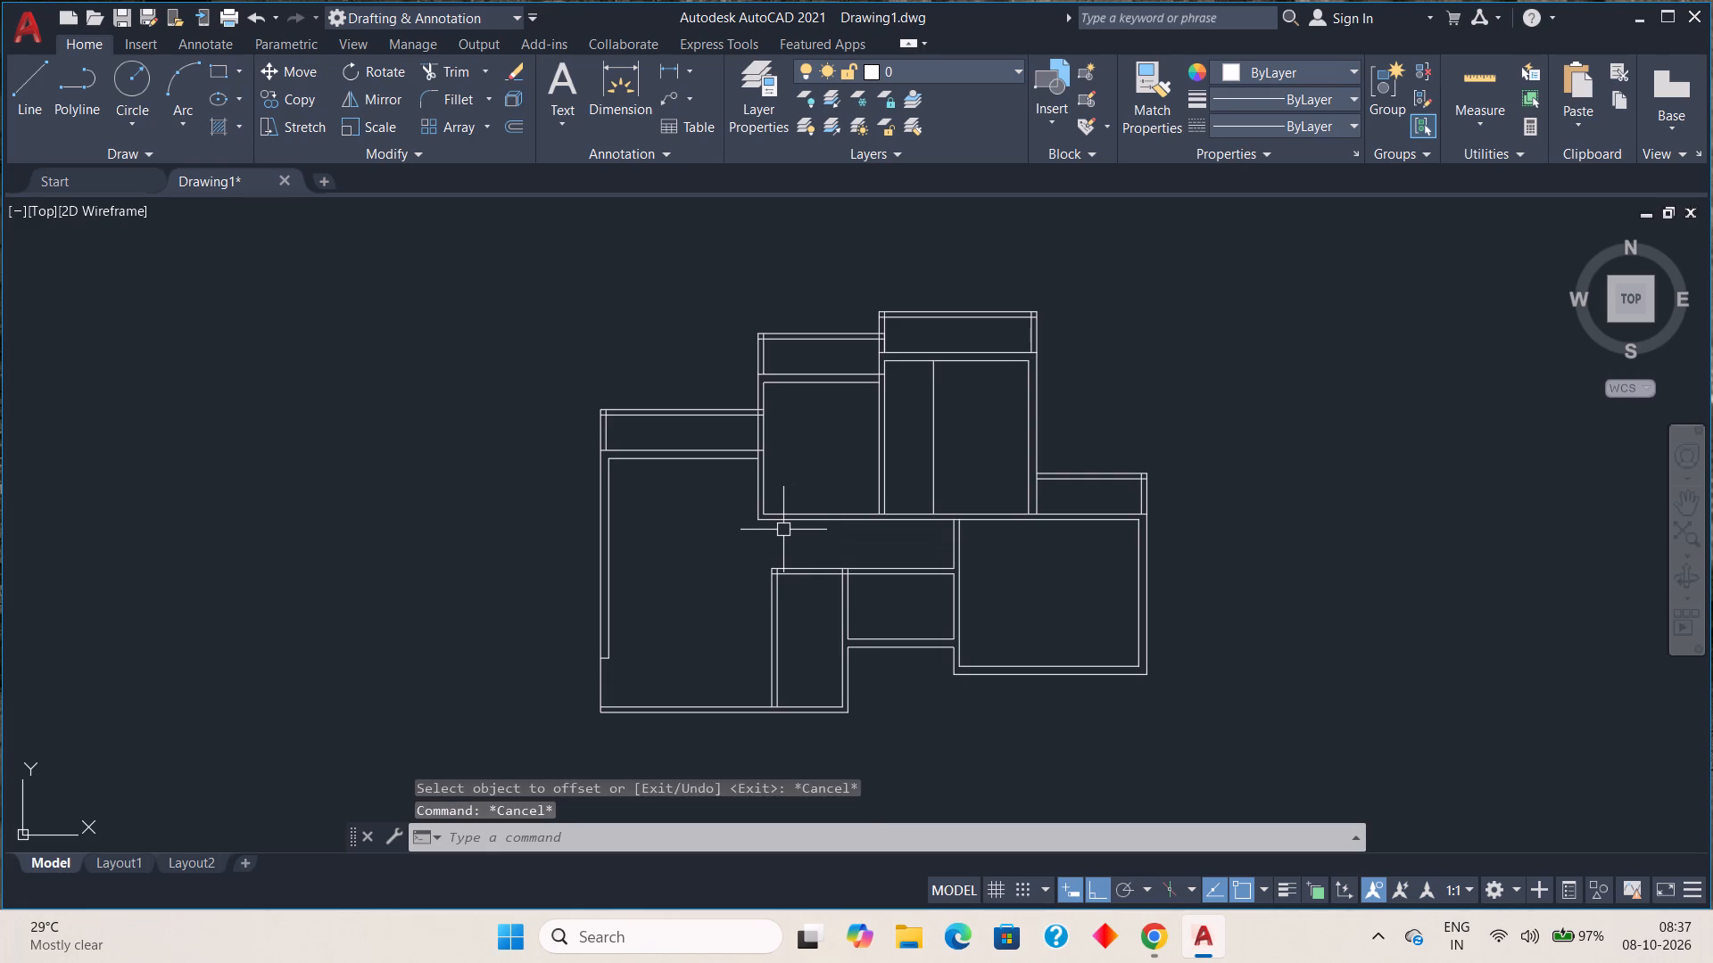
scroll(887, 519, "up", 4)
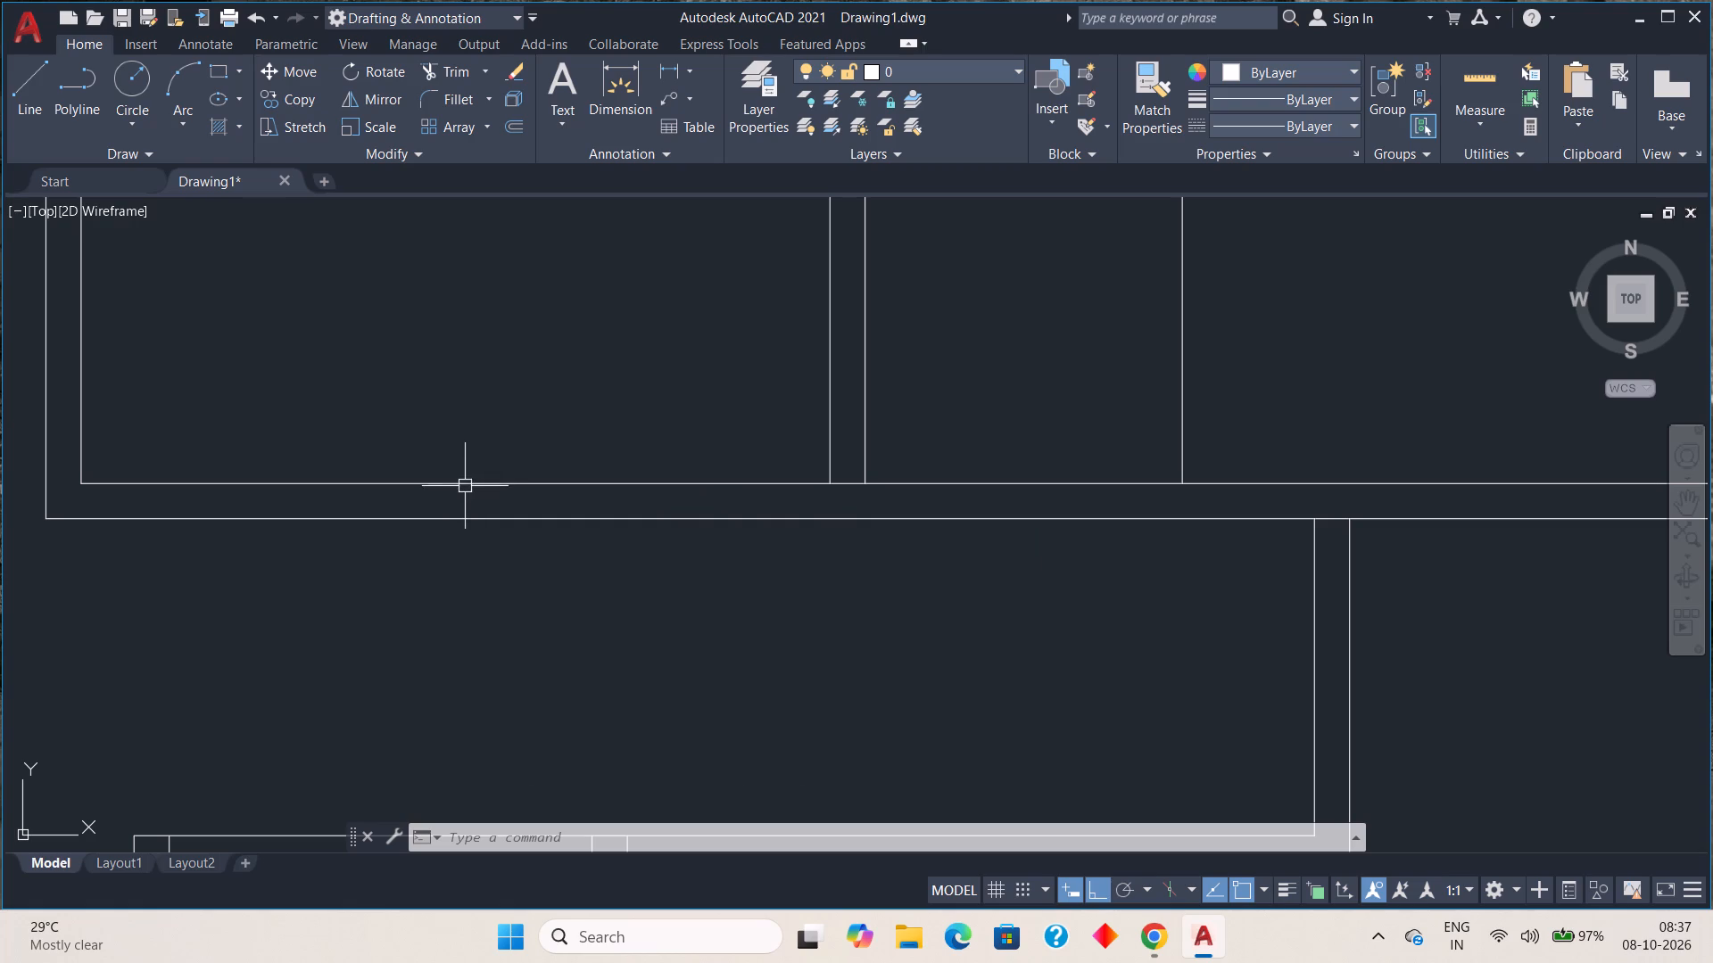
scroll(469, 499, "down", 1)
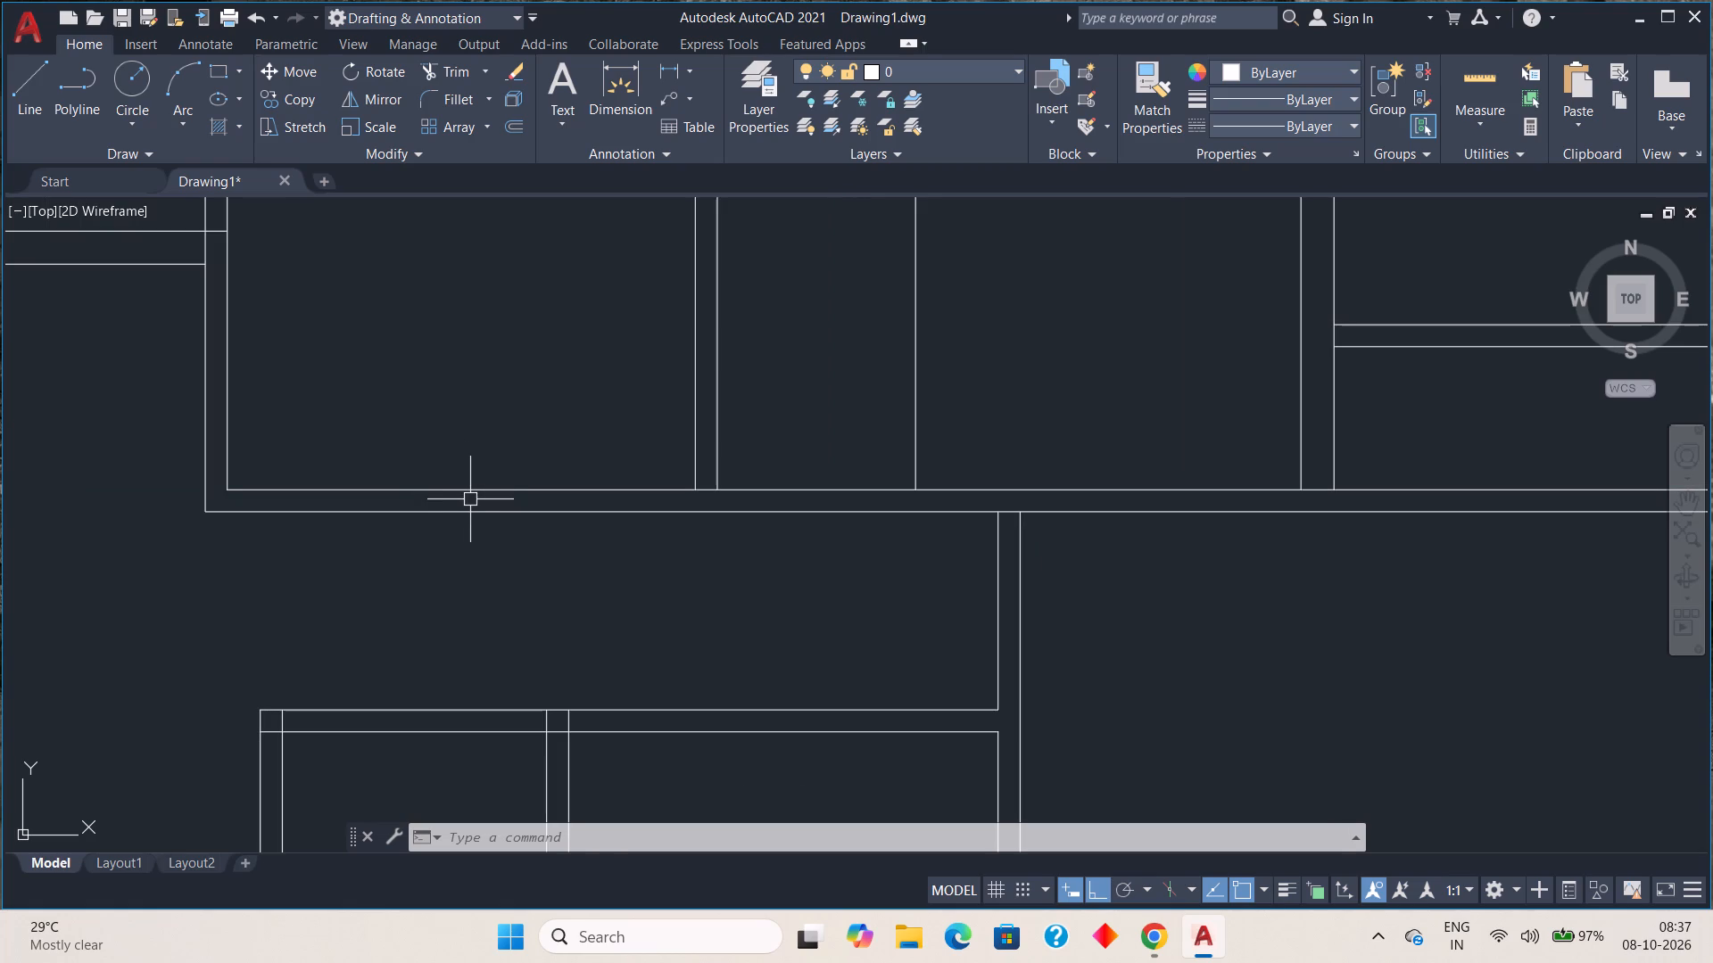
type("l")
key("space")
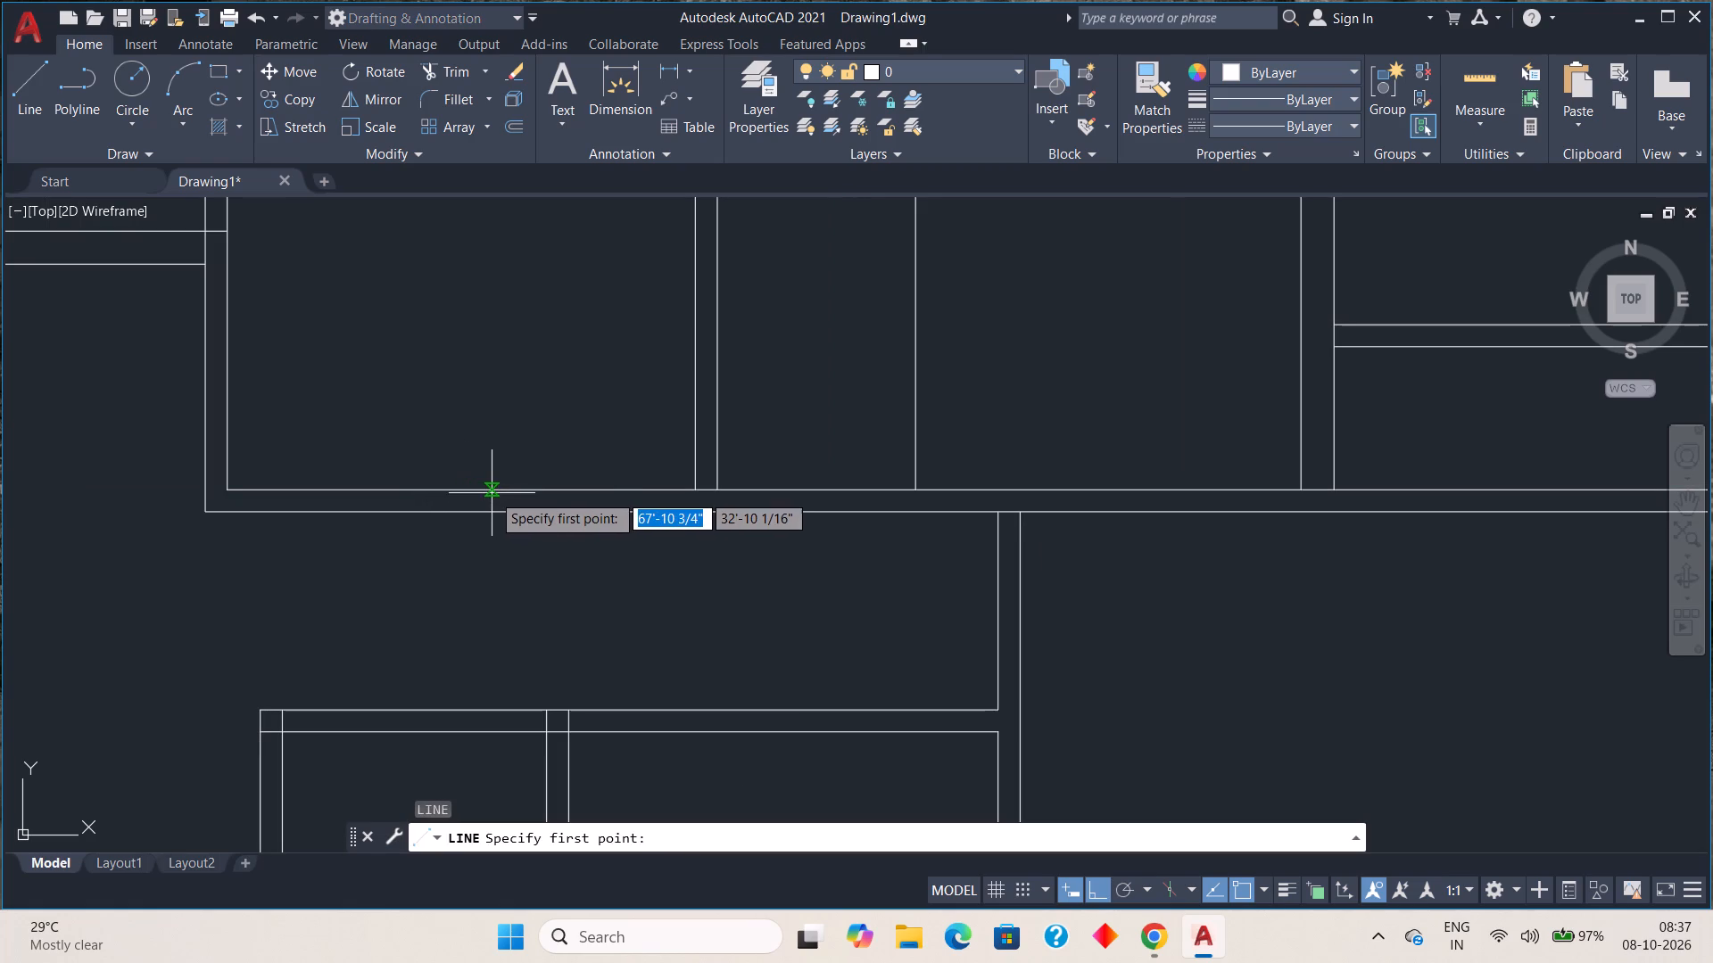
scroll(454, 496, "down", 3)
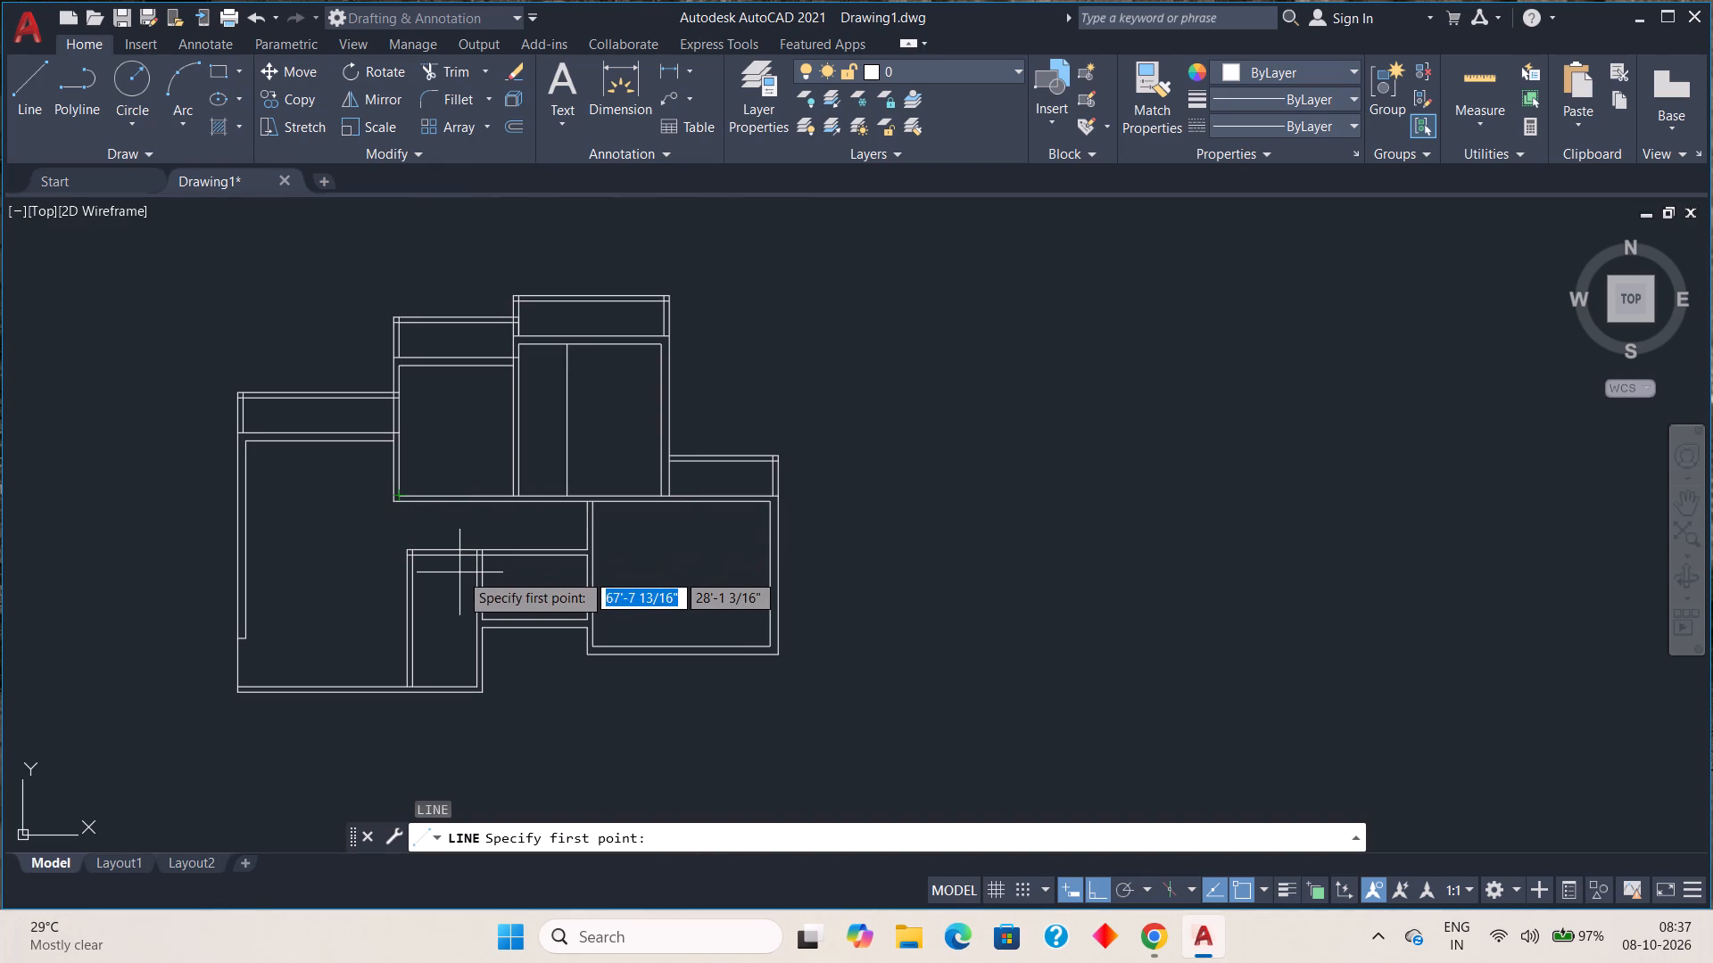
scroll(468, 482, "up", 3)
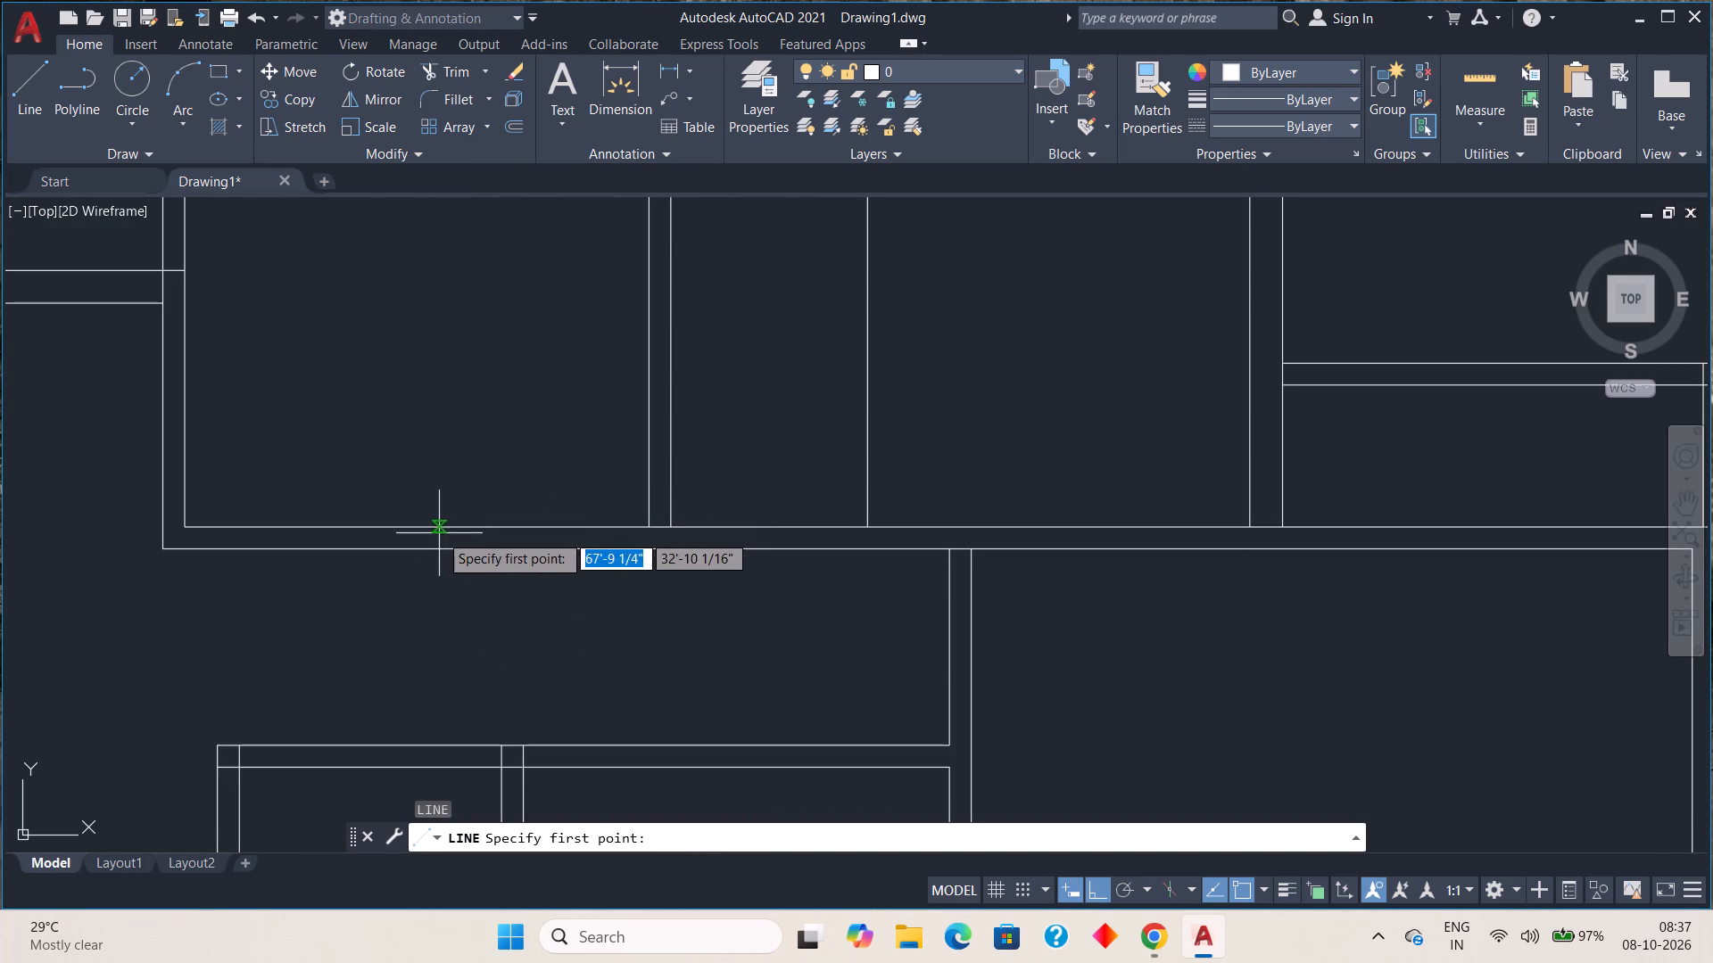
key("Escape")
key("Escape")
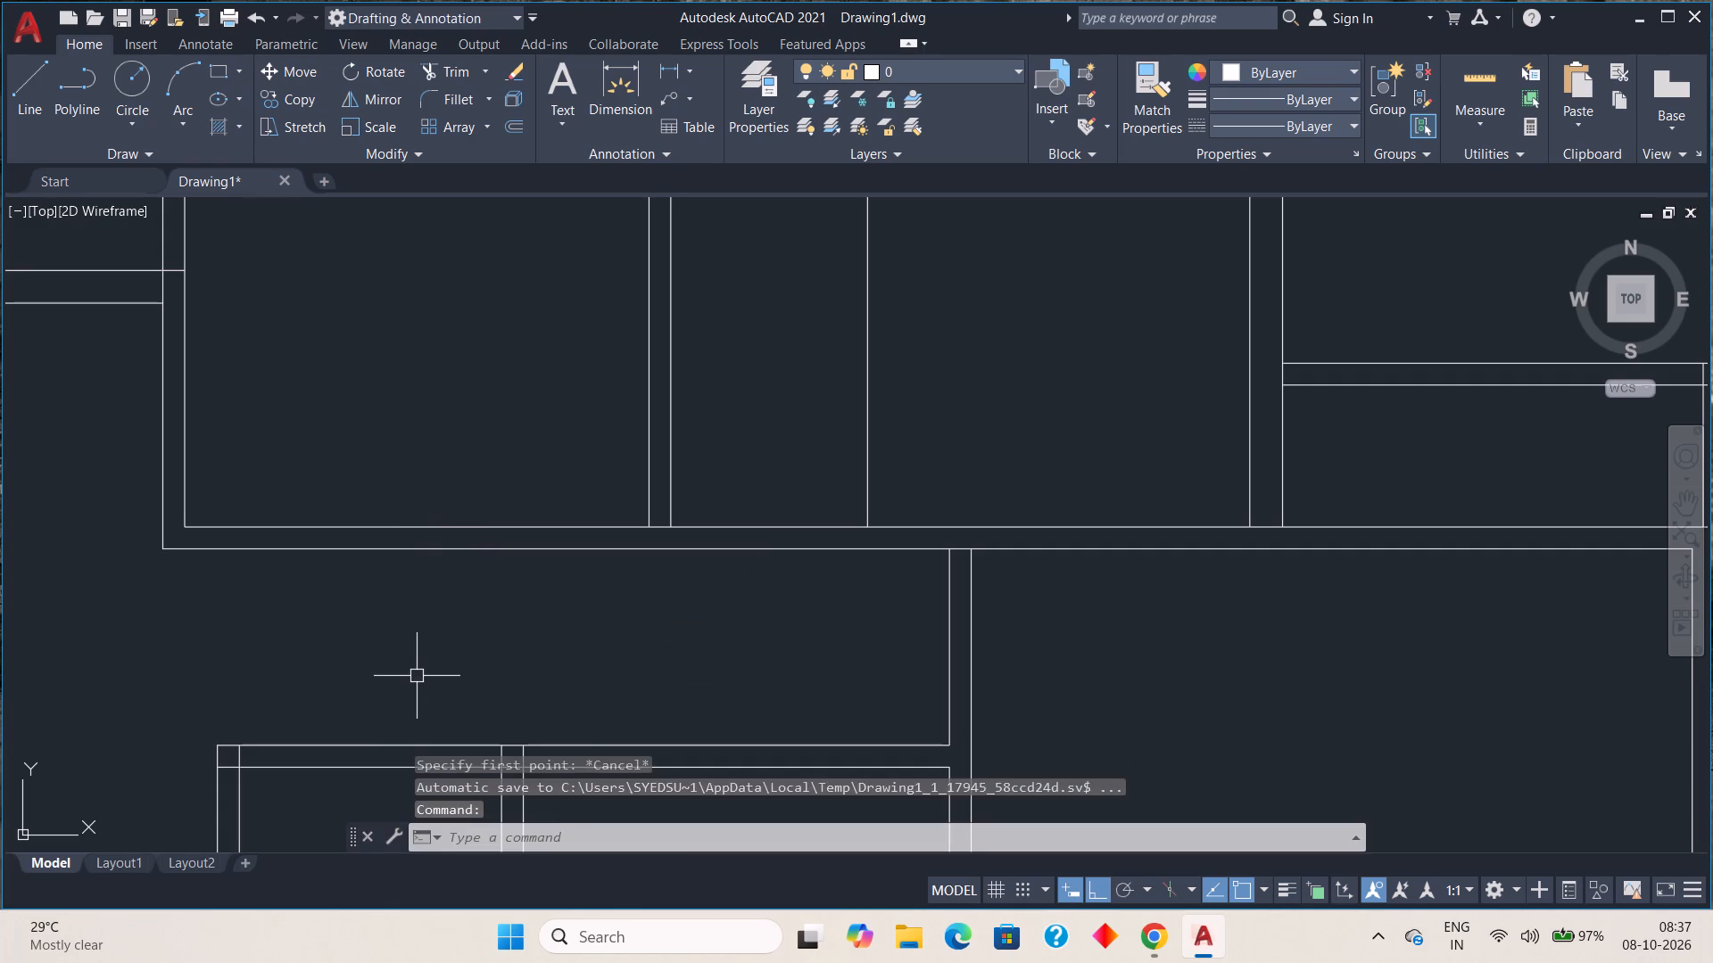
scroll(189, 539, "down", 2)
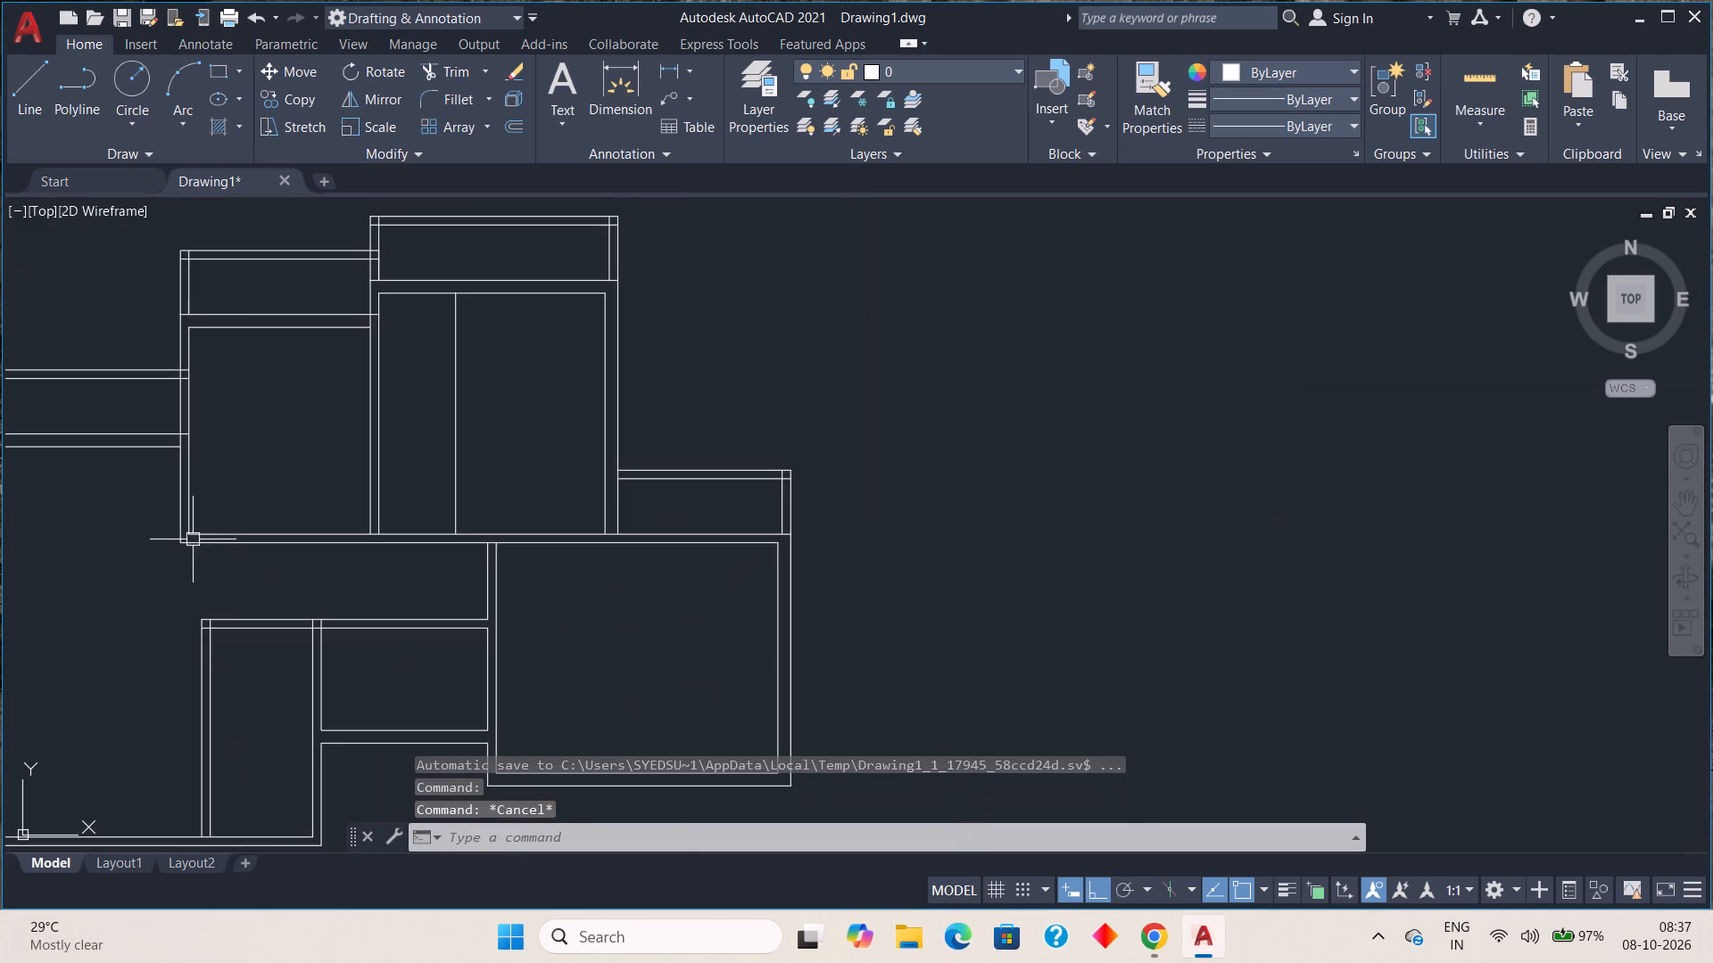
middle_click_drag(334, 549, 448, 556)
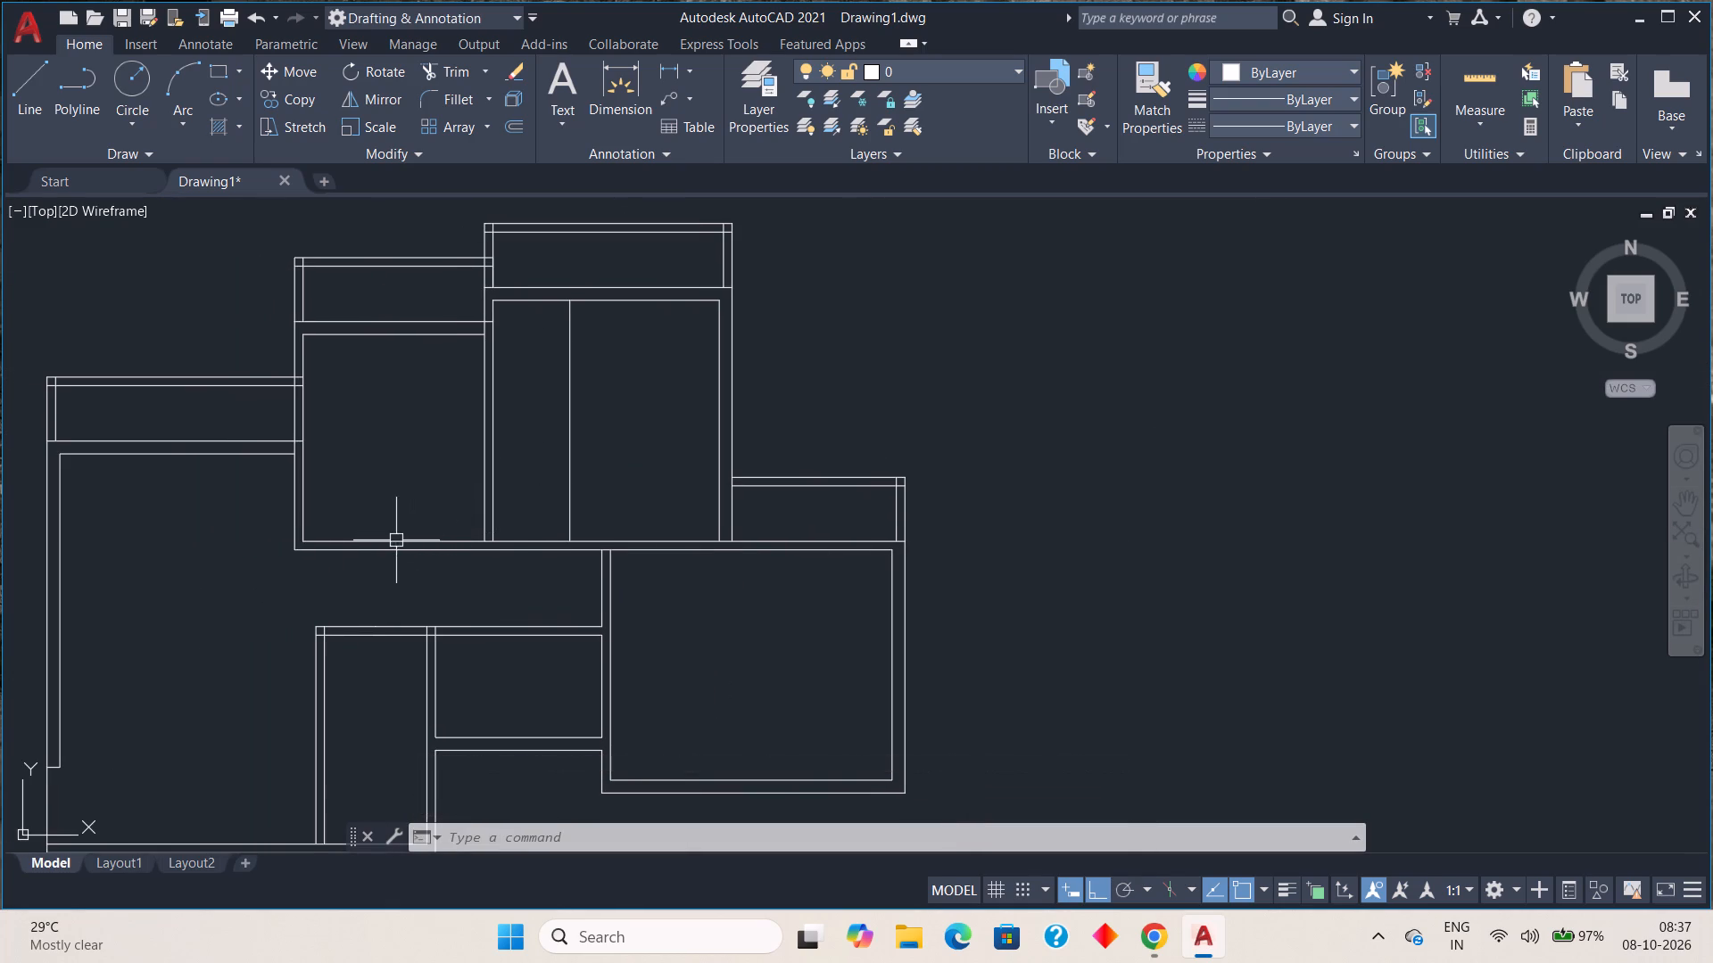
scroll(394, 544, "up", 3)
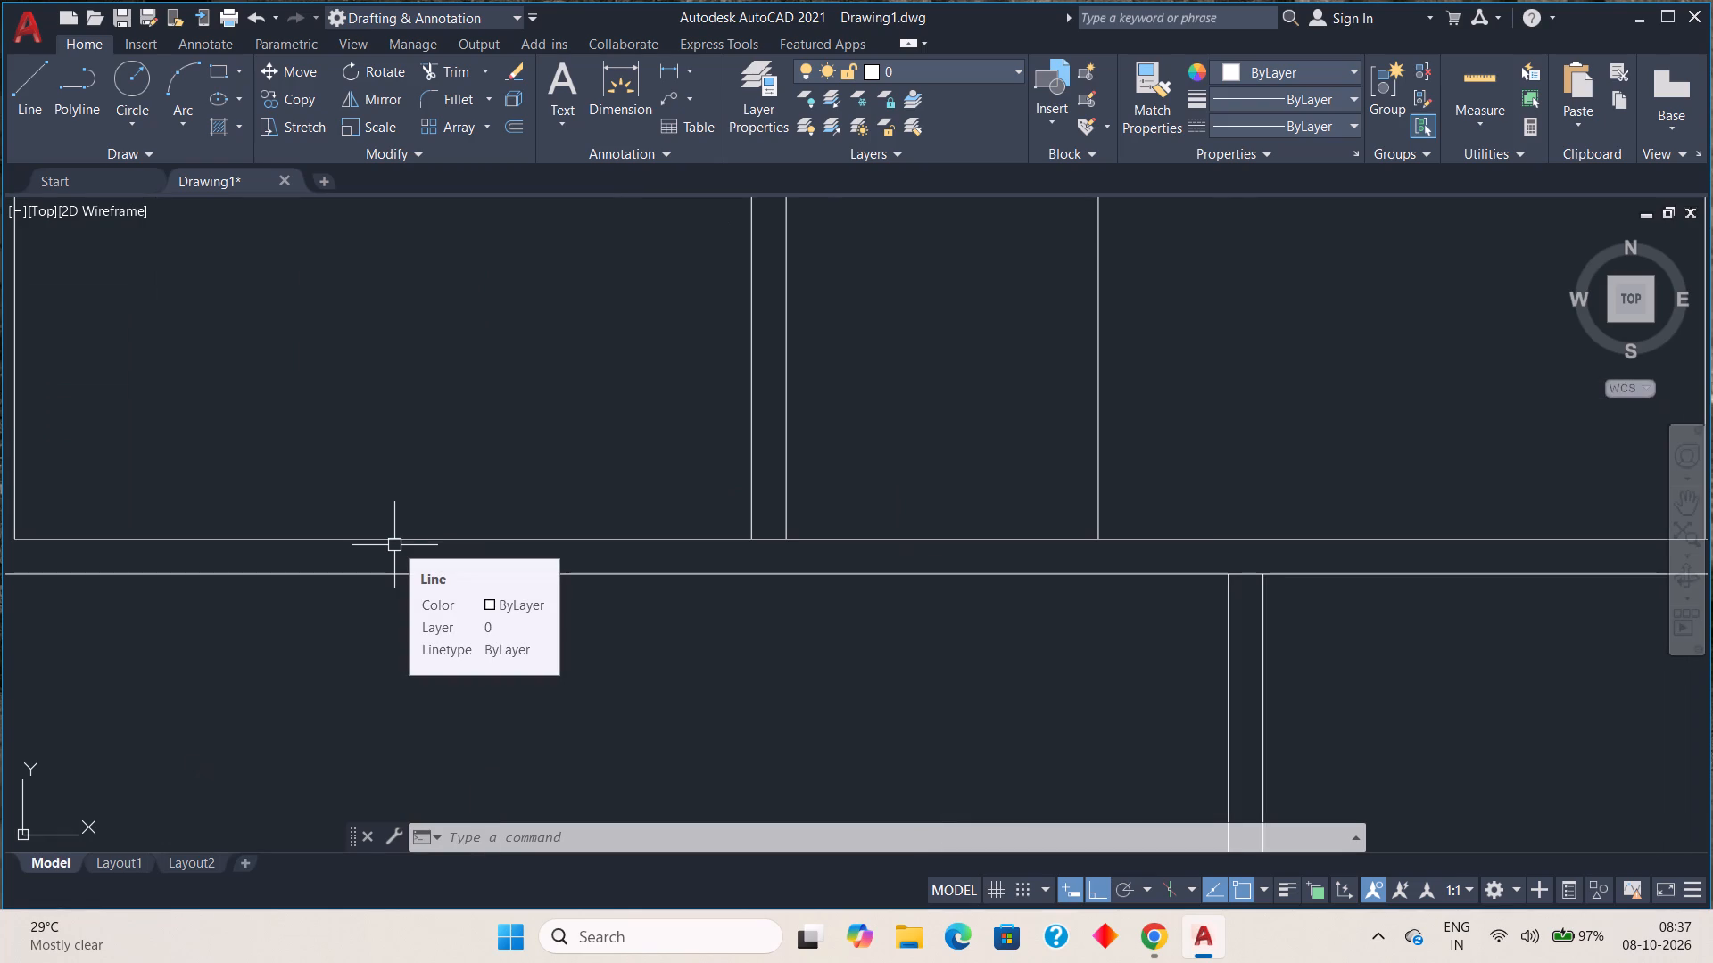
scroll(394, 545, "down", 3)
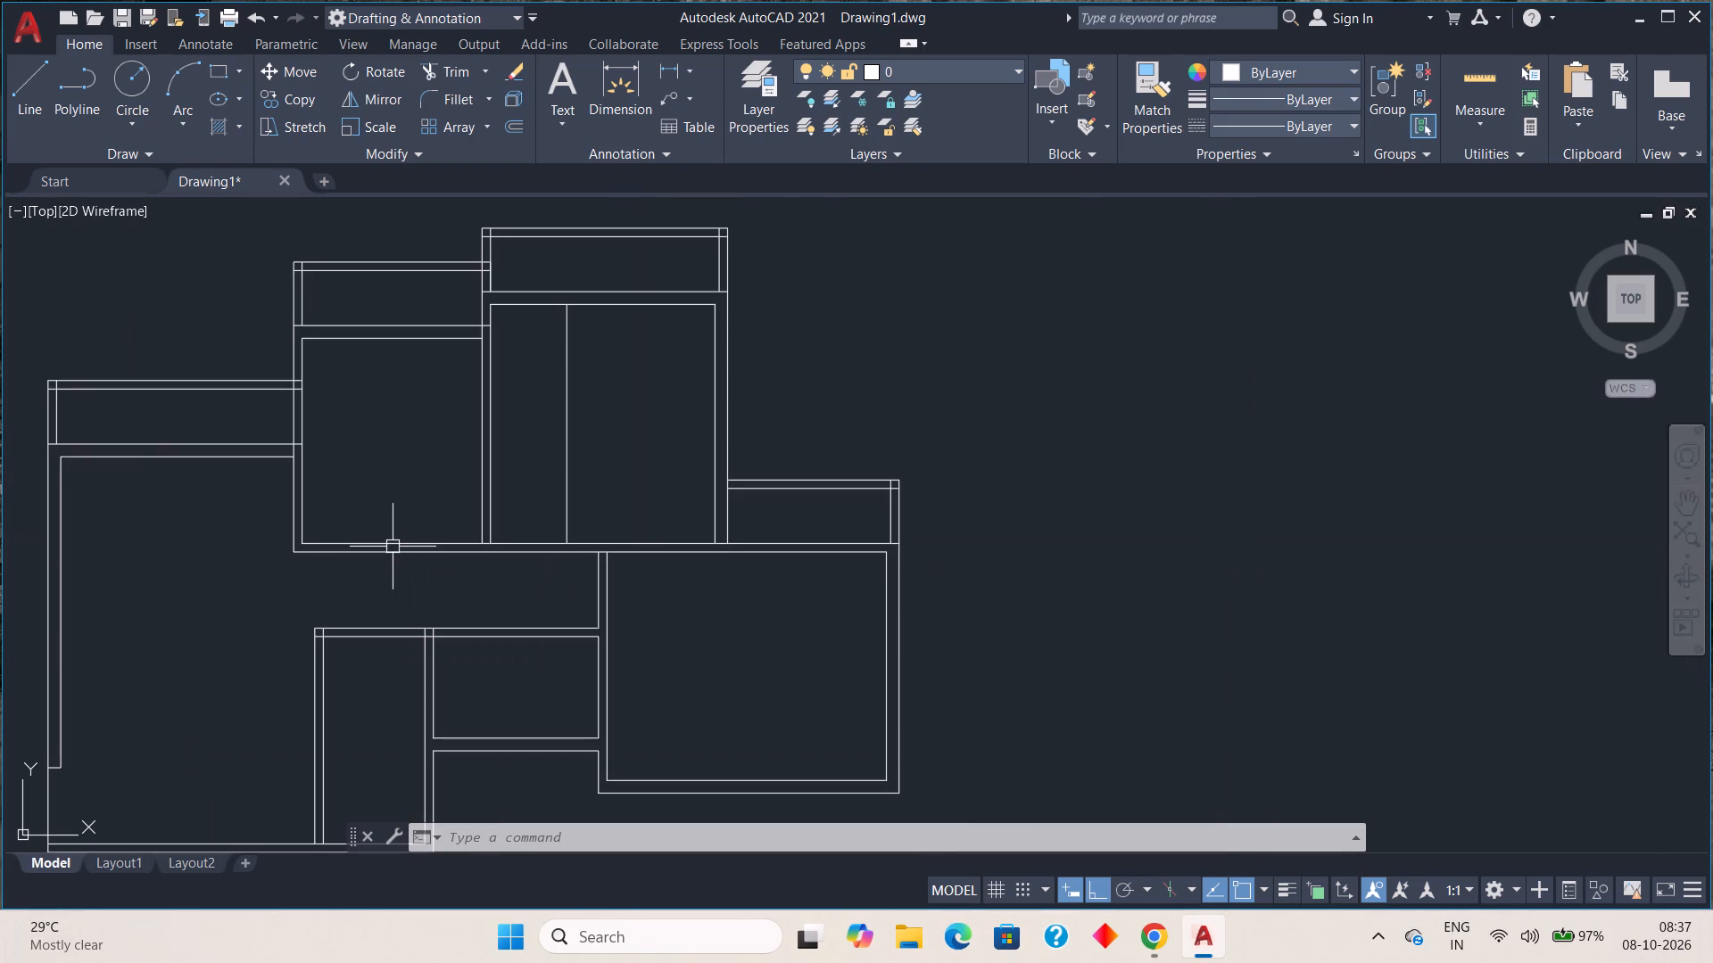
Extend the first upper room's inner left and inner right wall lines down to the outer bottom wall line.
middle_click_drag(393, 551, 419, 565)
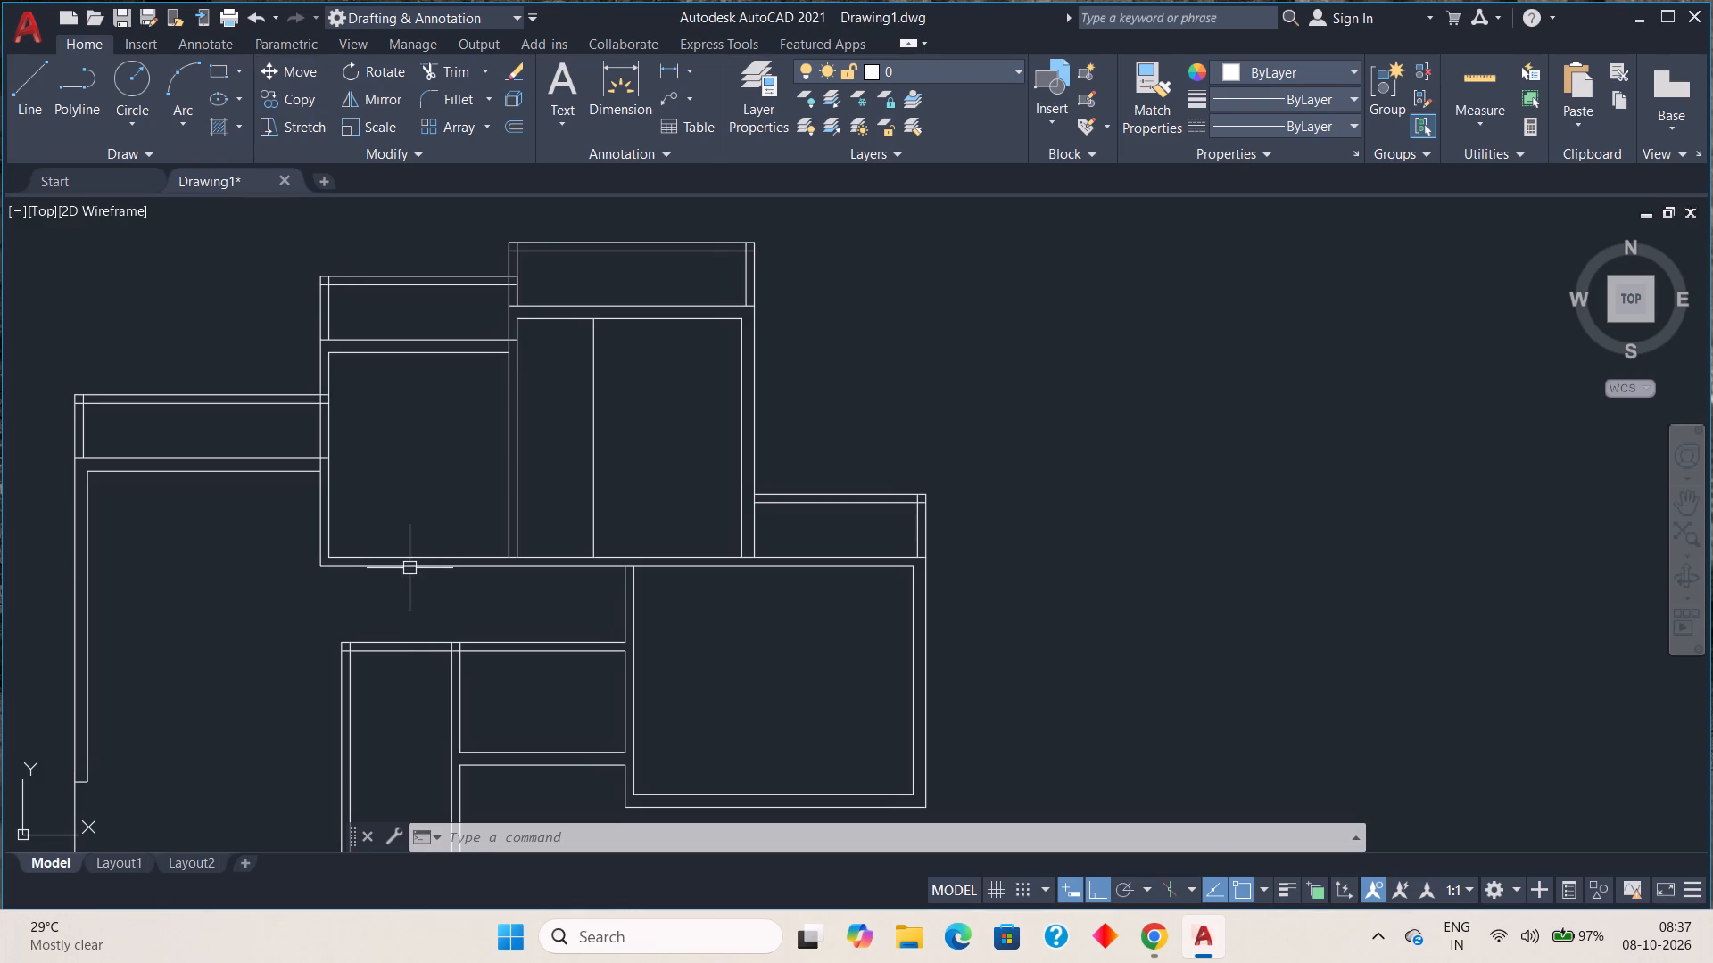
scroll(409, 569, "up", 1)
middle_click_drag(410, 575, 446, 580)
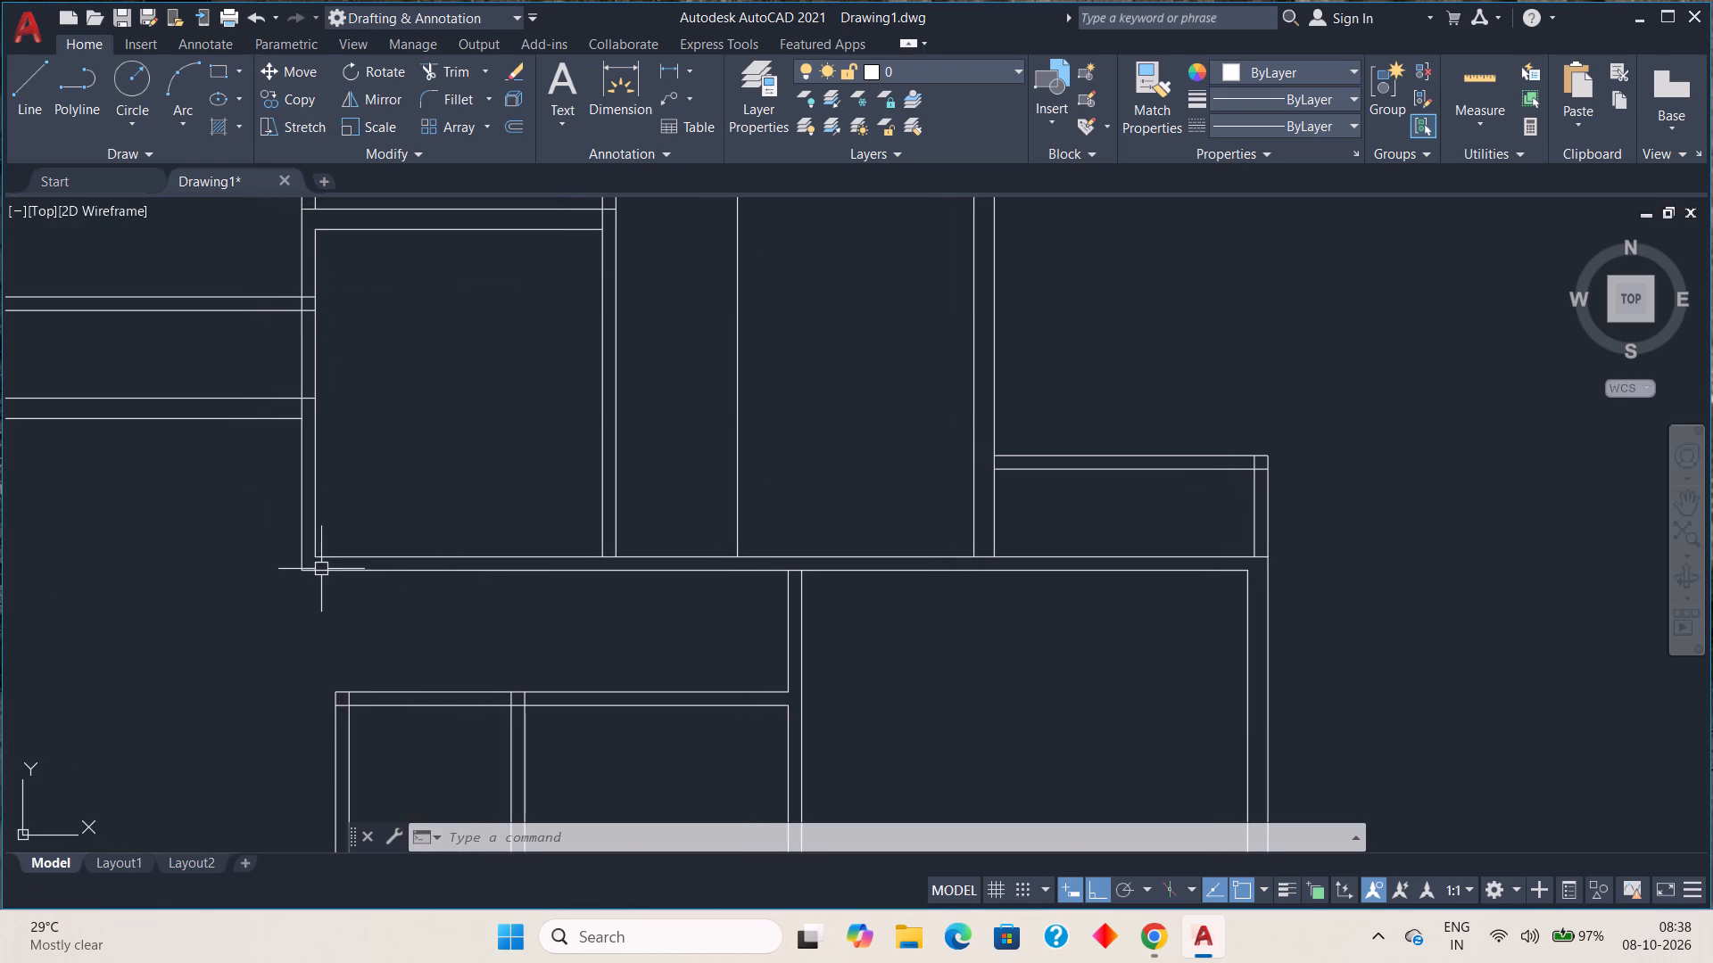
scroll(321, 569, "up", 2)
left_click(302, 491)
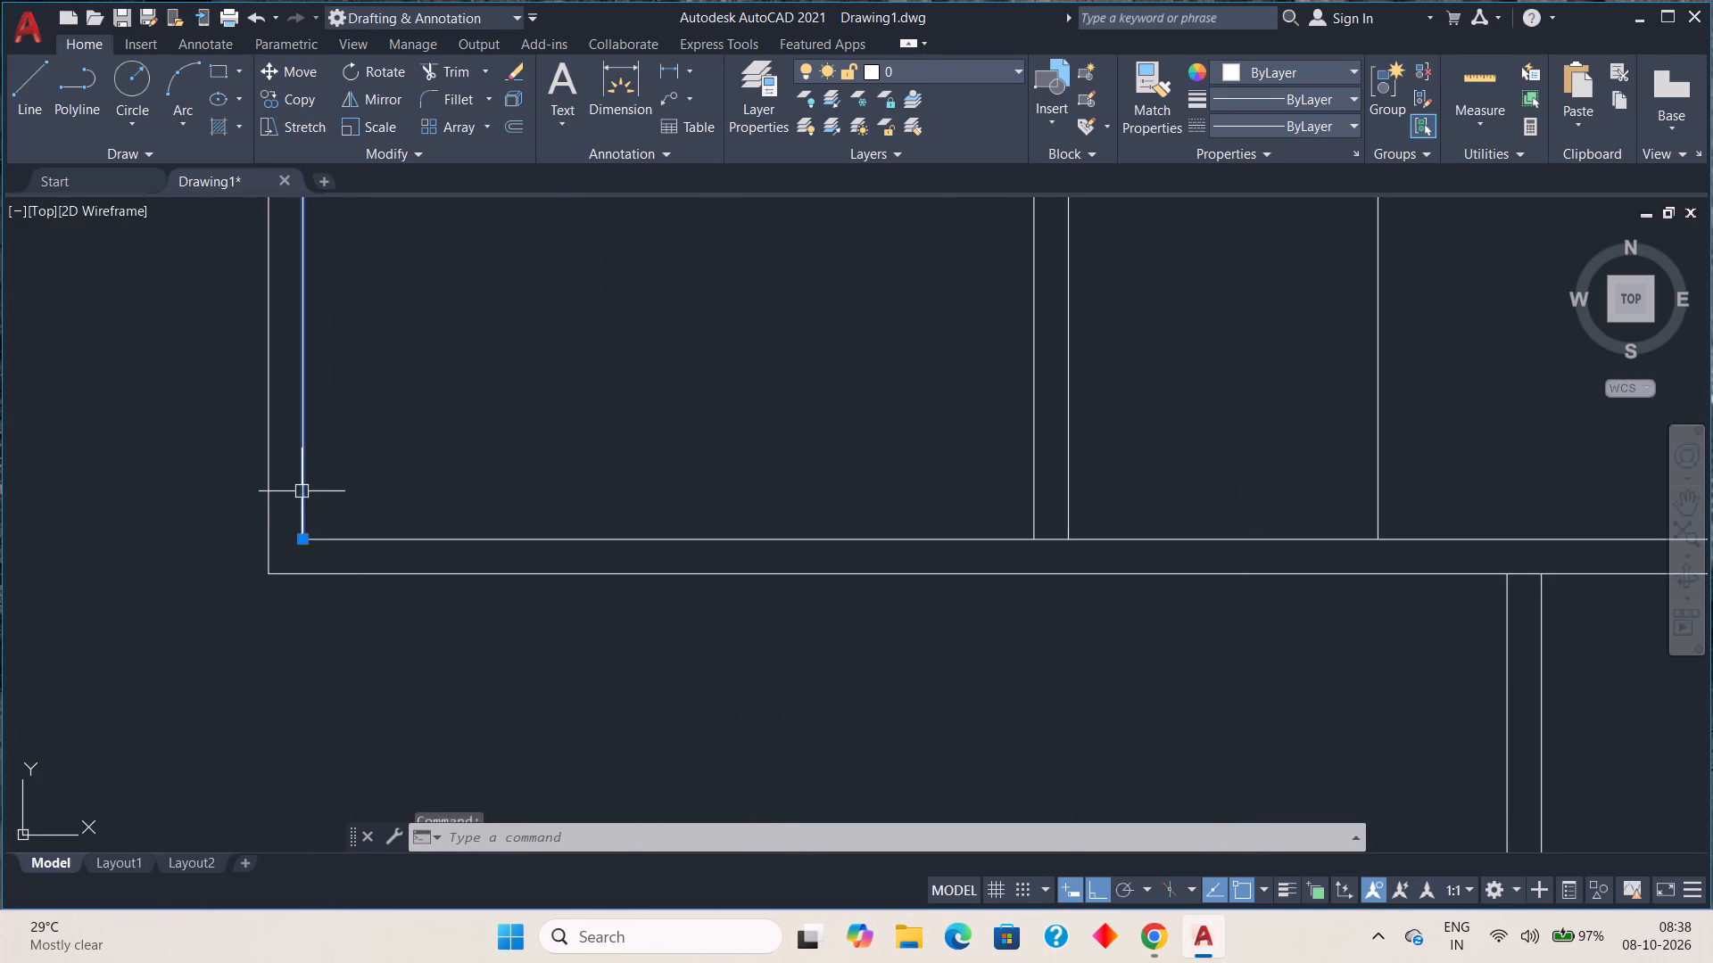
left_click(306, 544)
left_click(297, 576)
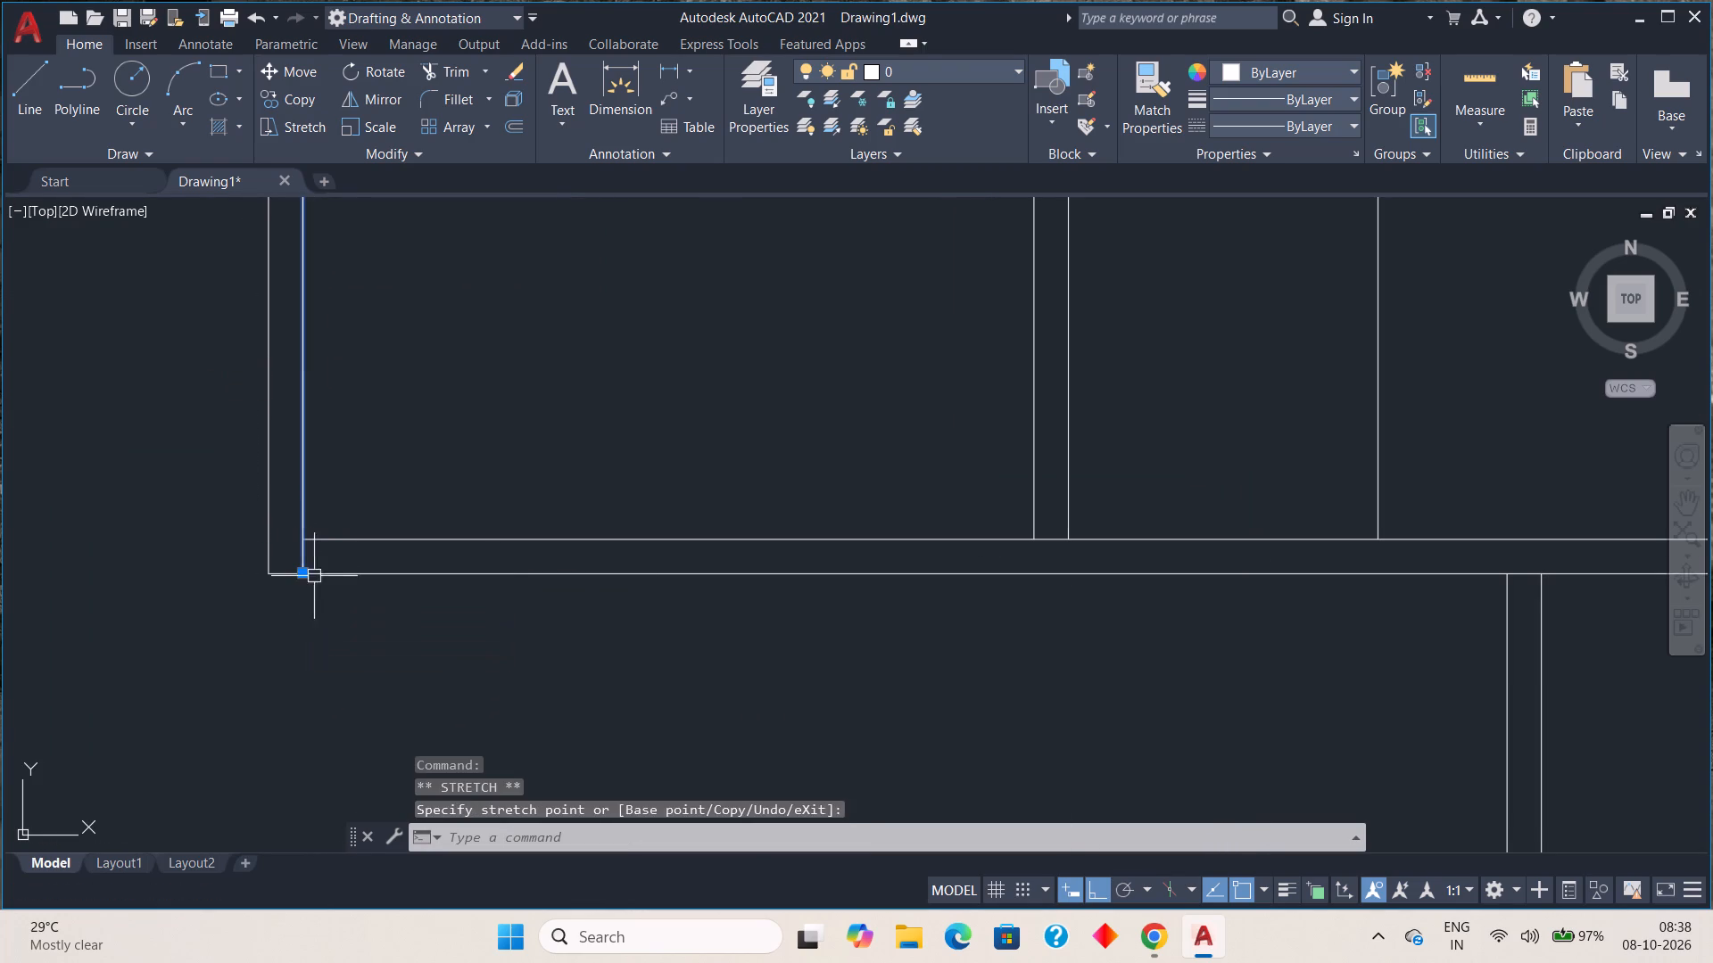
key("Escape")
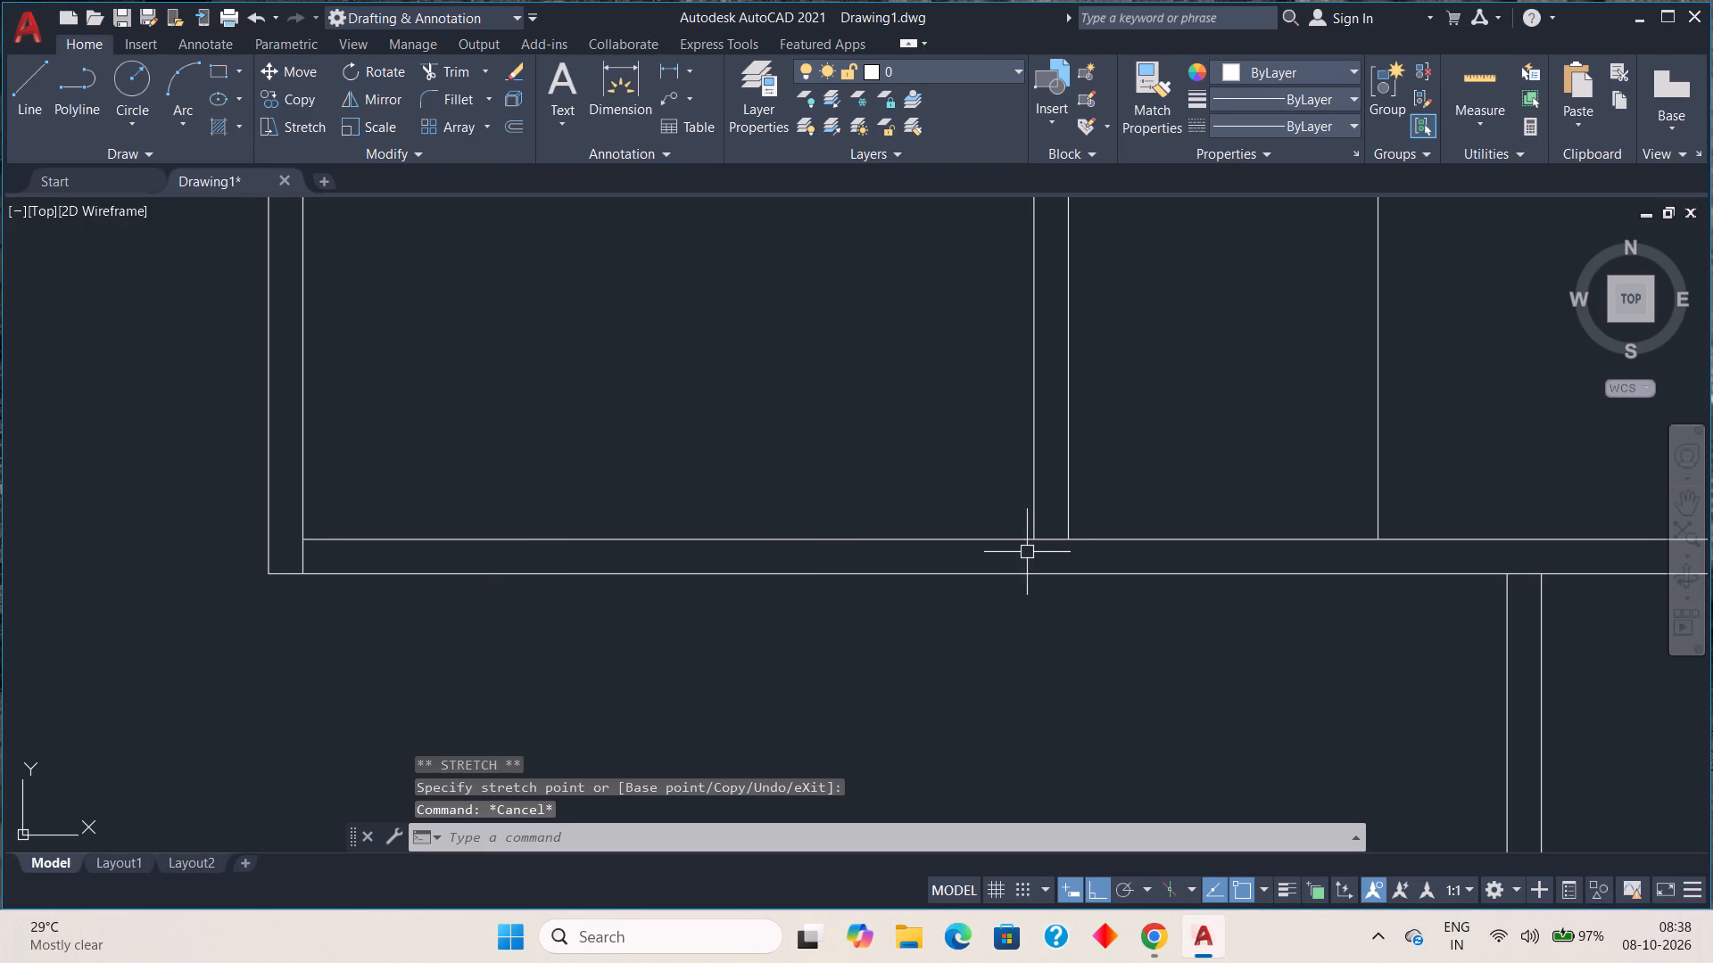
left_click(1032, 537)
left_click(1032, 537)
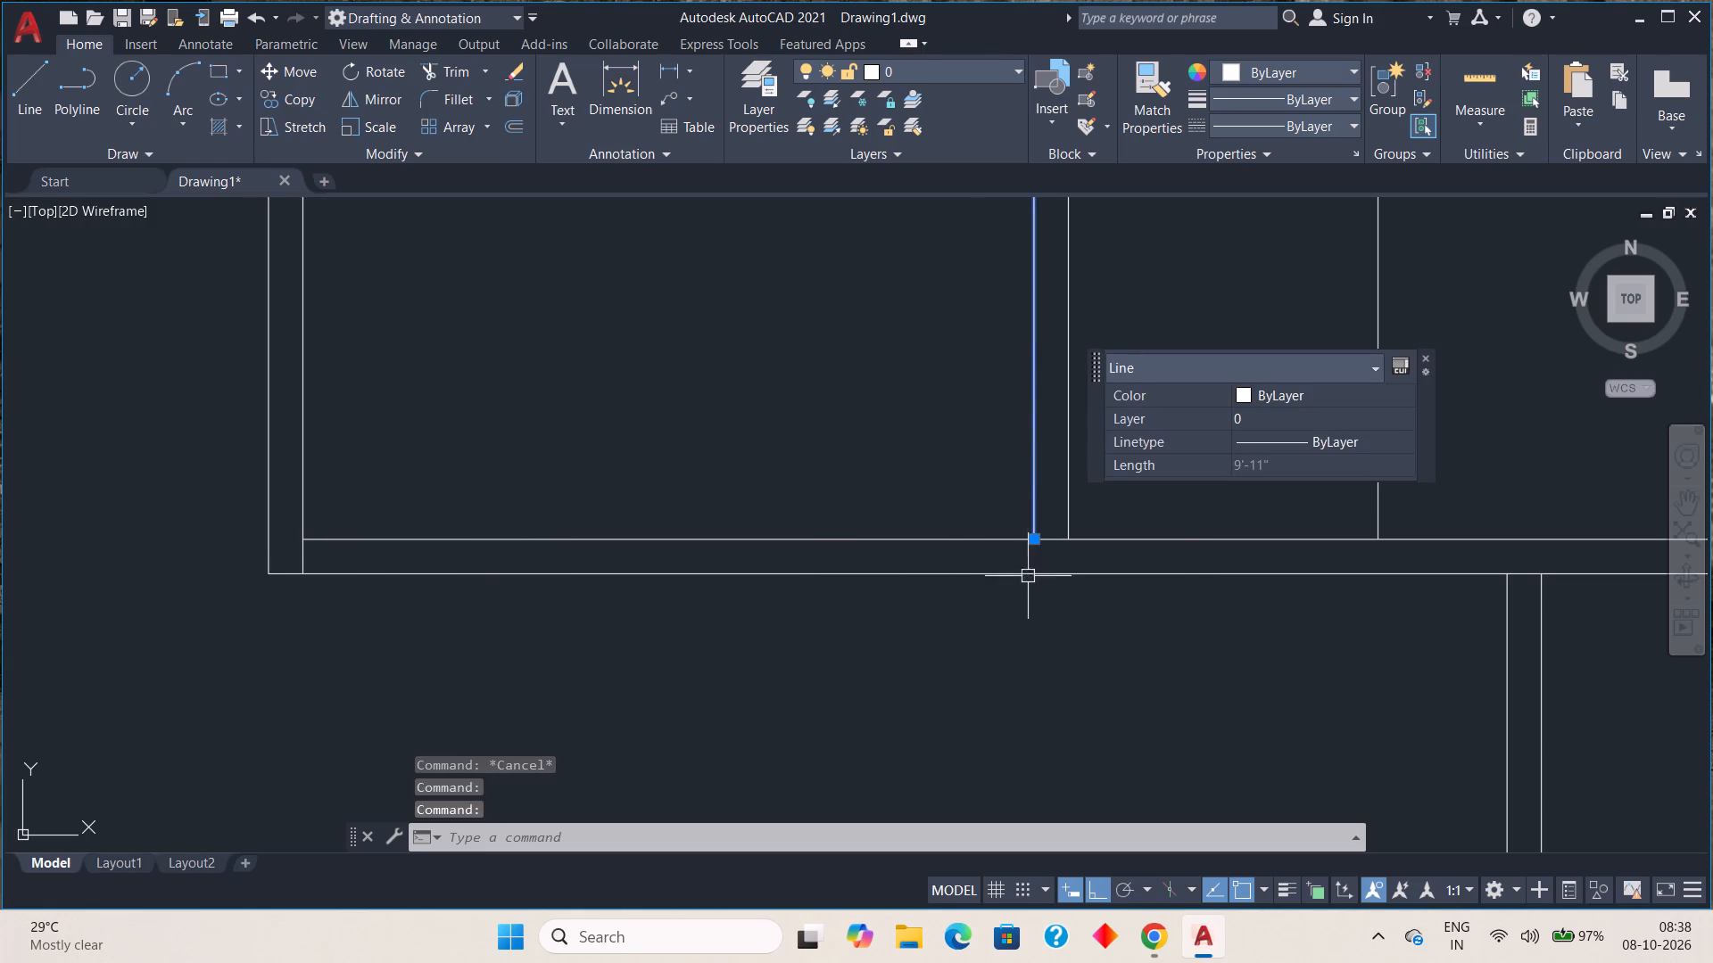
left_click(1034, 543)
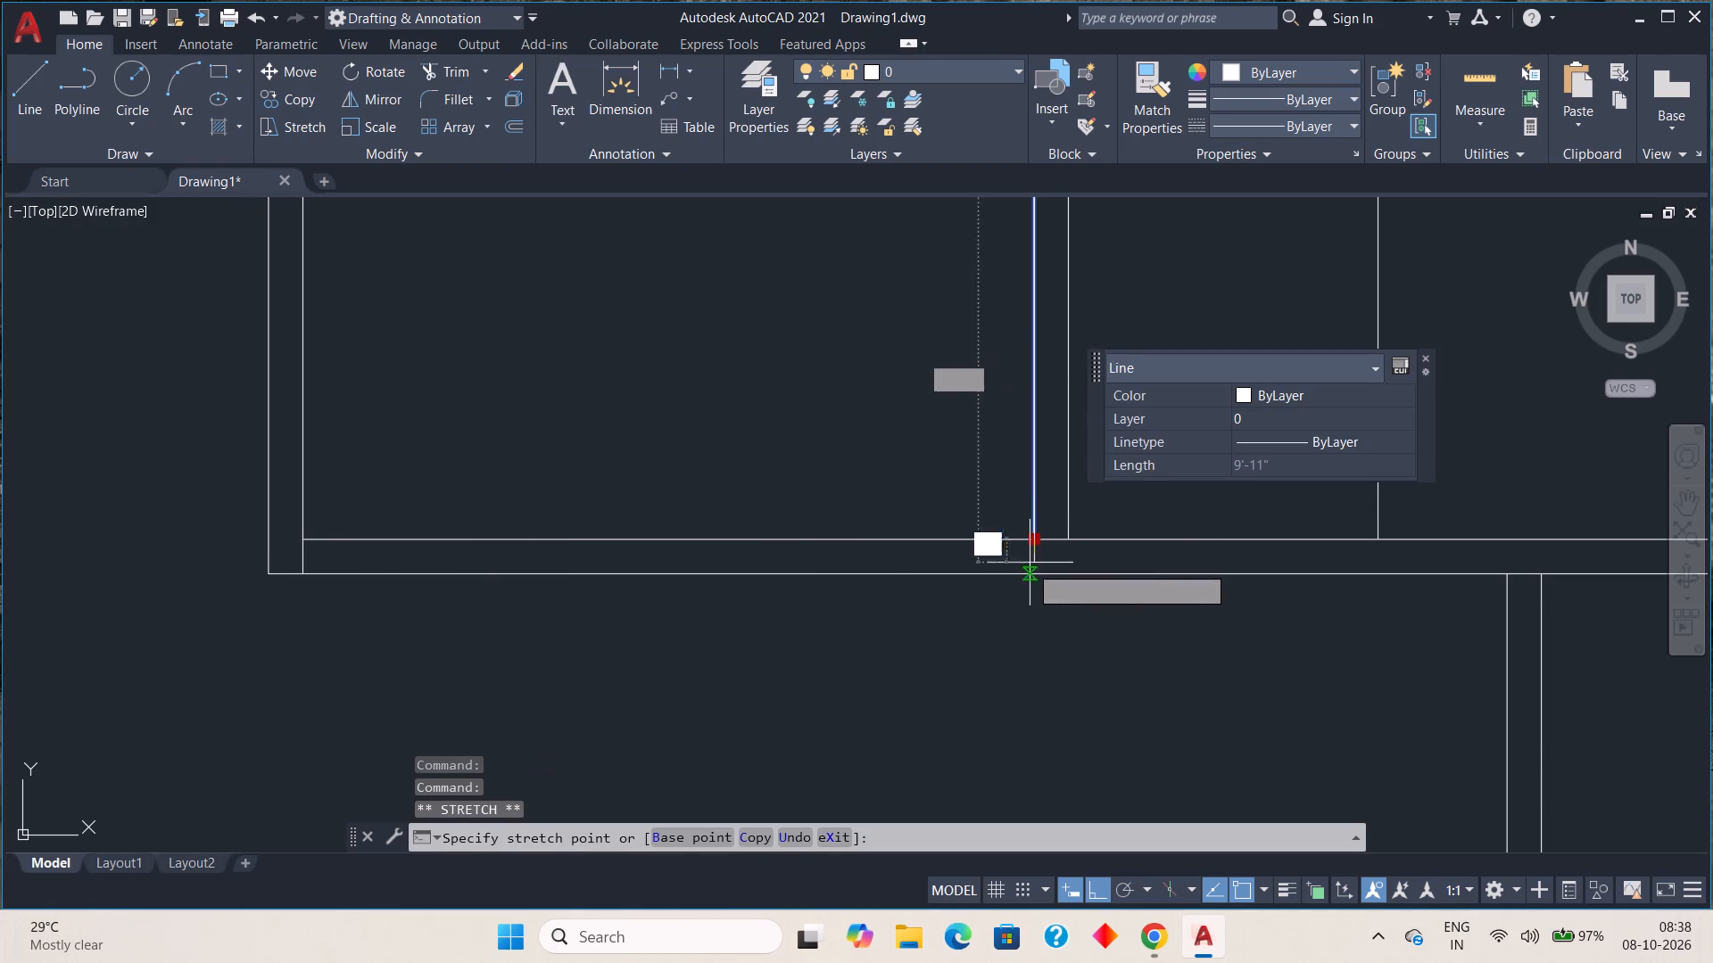
left_click(1031, 571)
key("Escape")
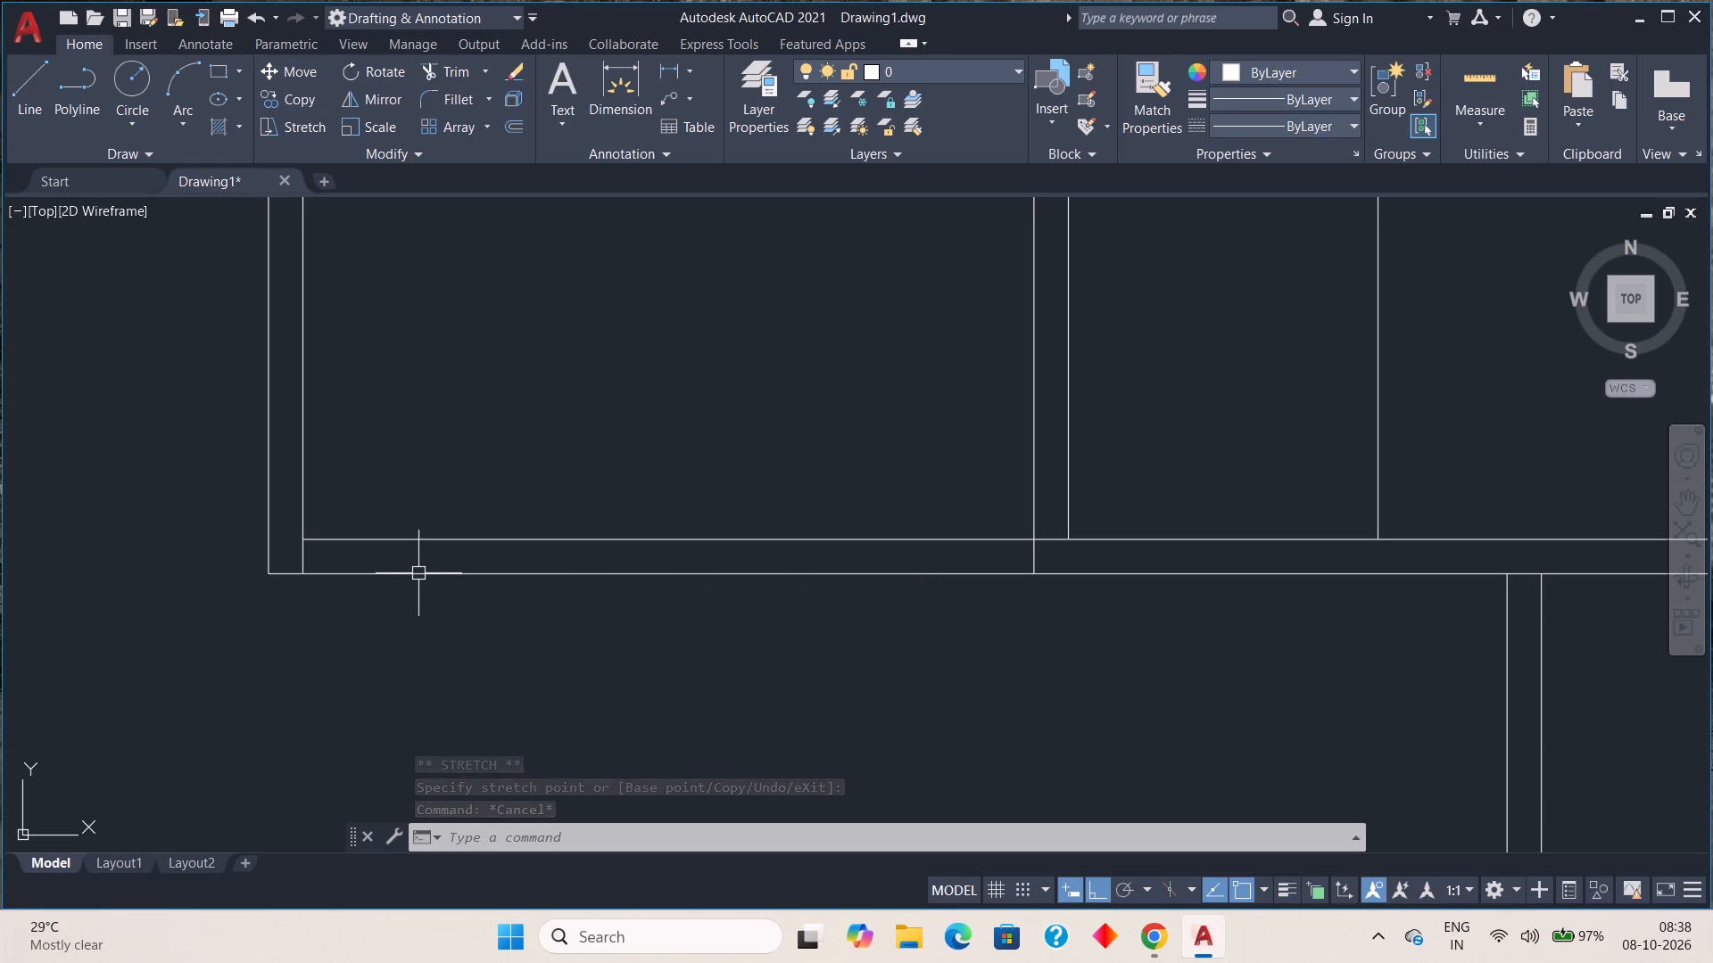
Offset the first upper room's inner left and inner right wall lines 1.5' into the room.
key("o")
key("Return")
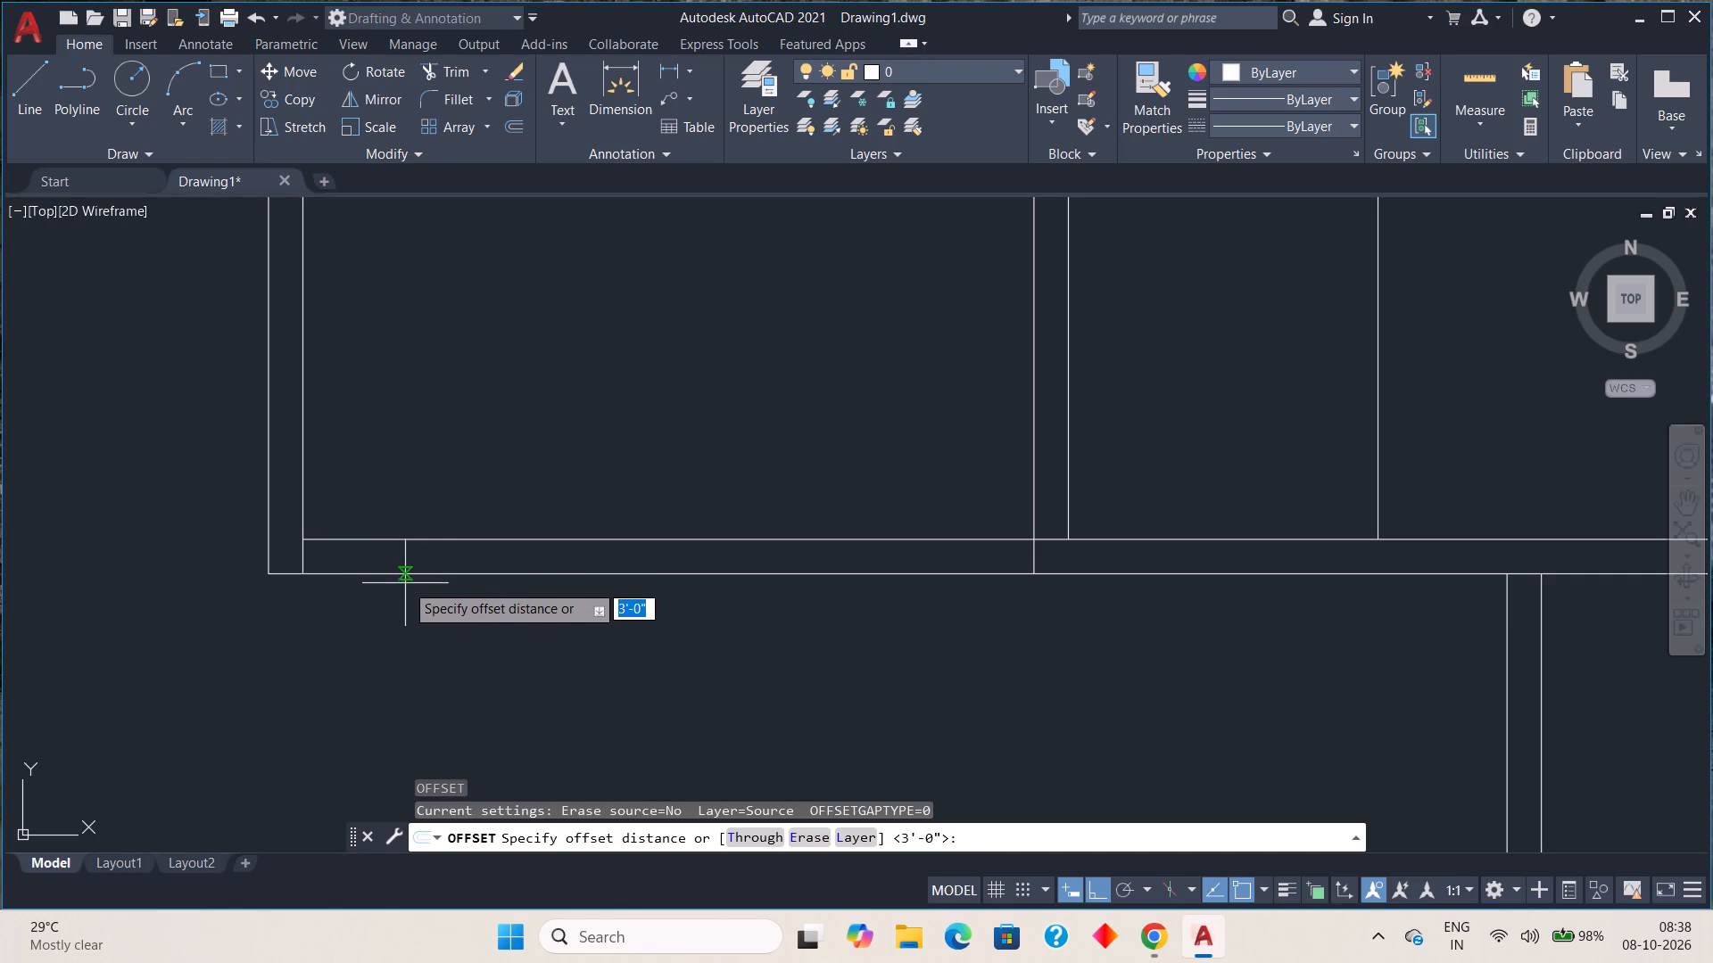
key("1")
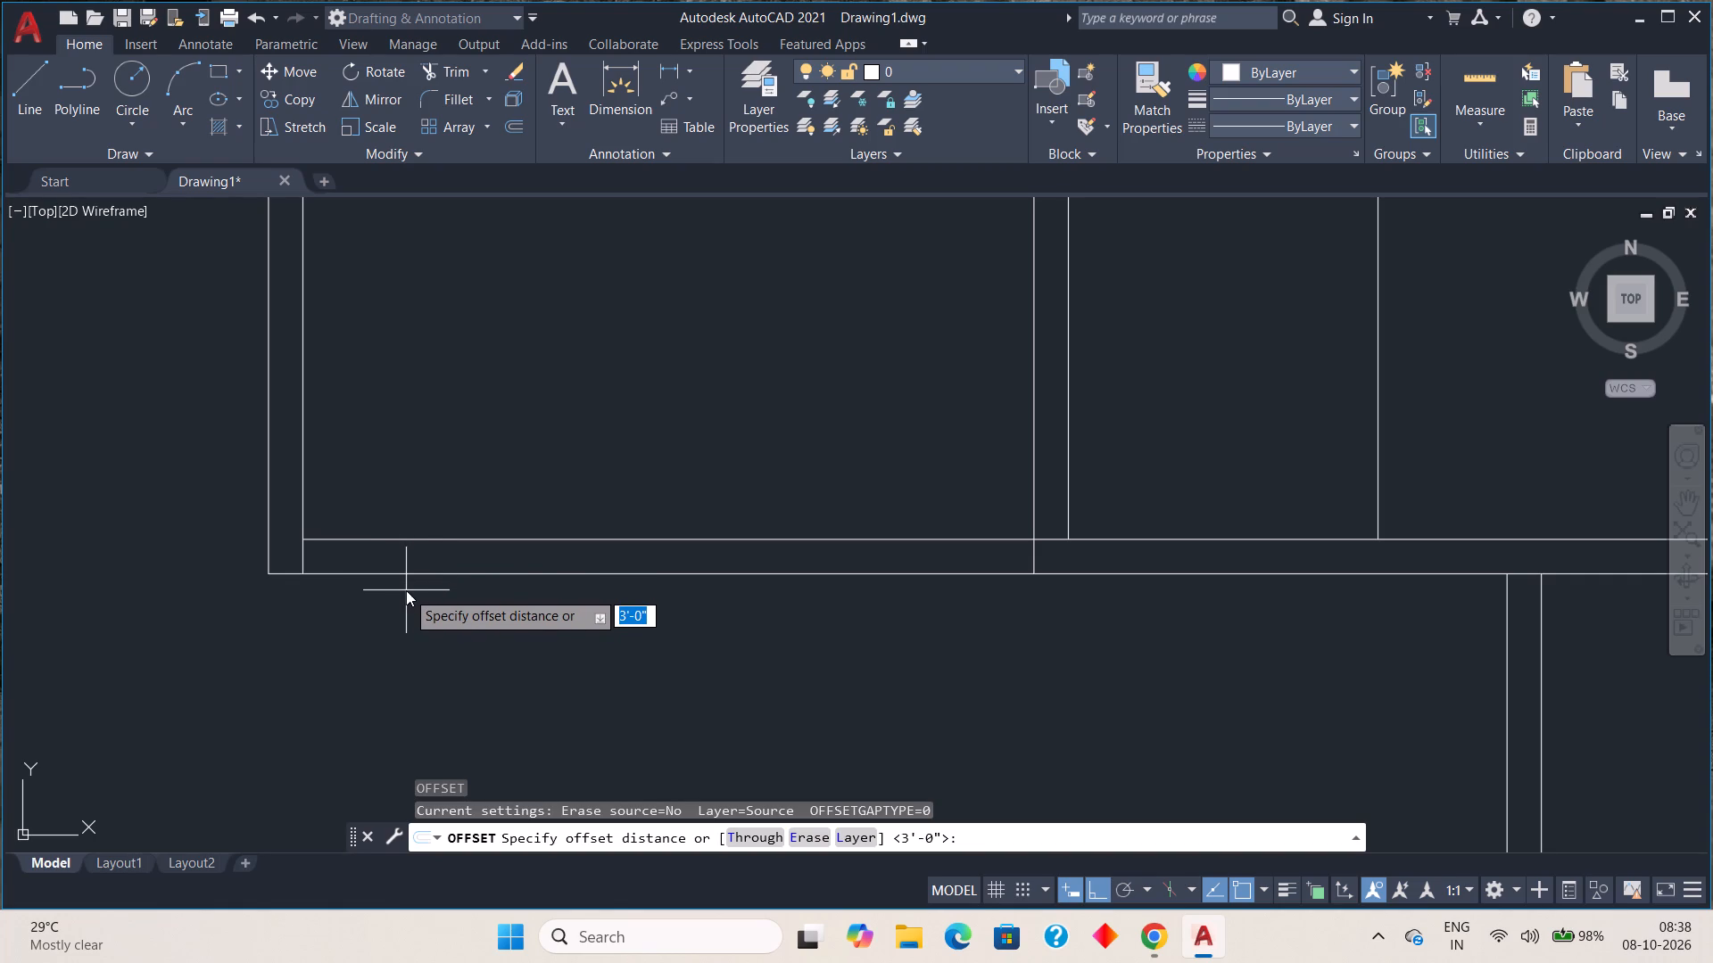
key("period")
key("5")
key("apostrophe")
key("Return")
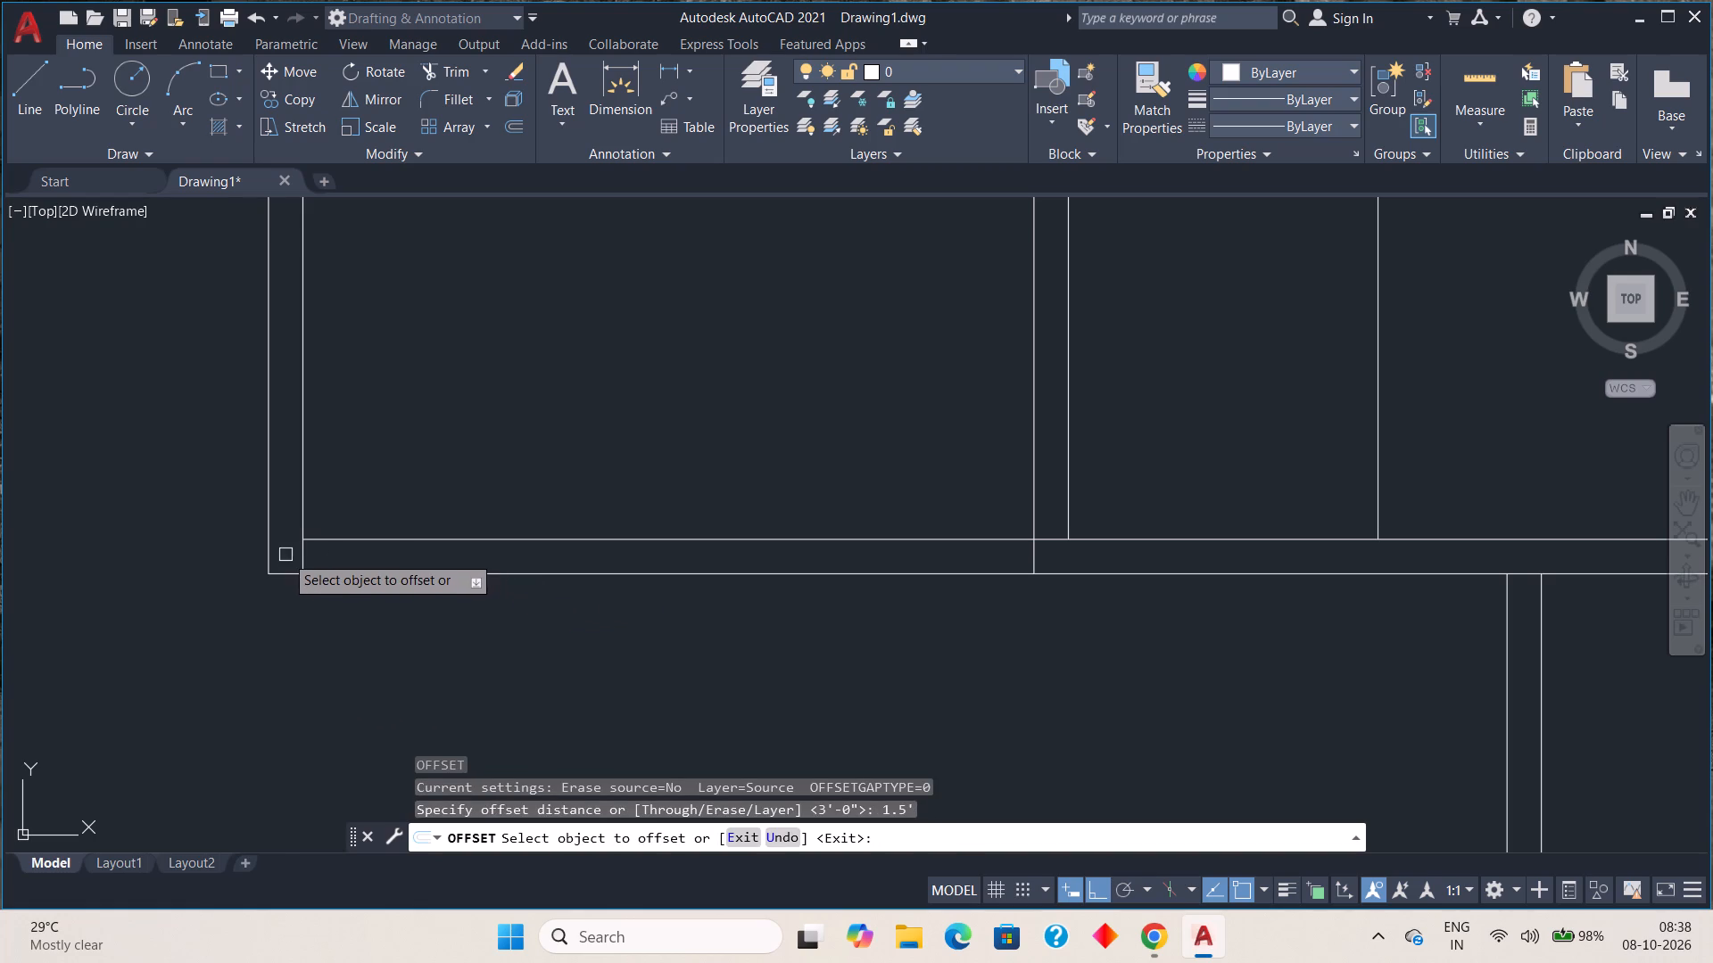
left_click(302, 553)
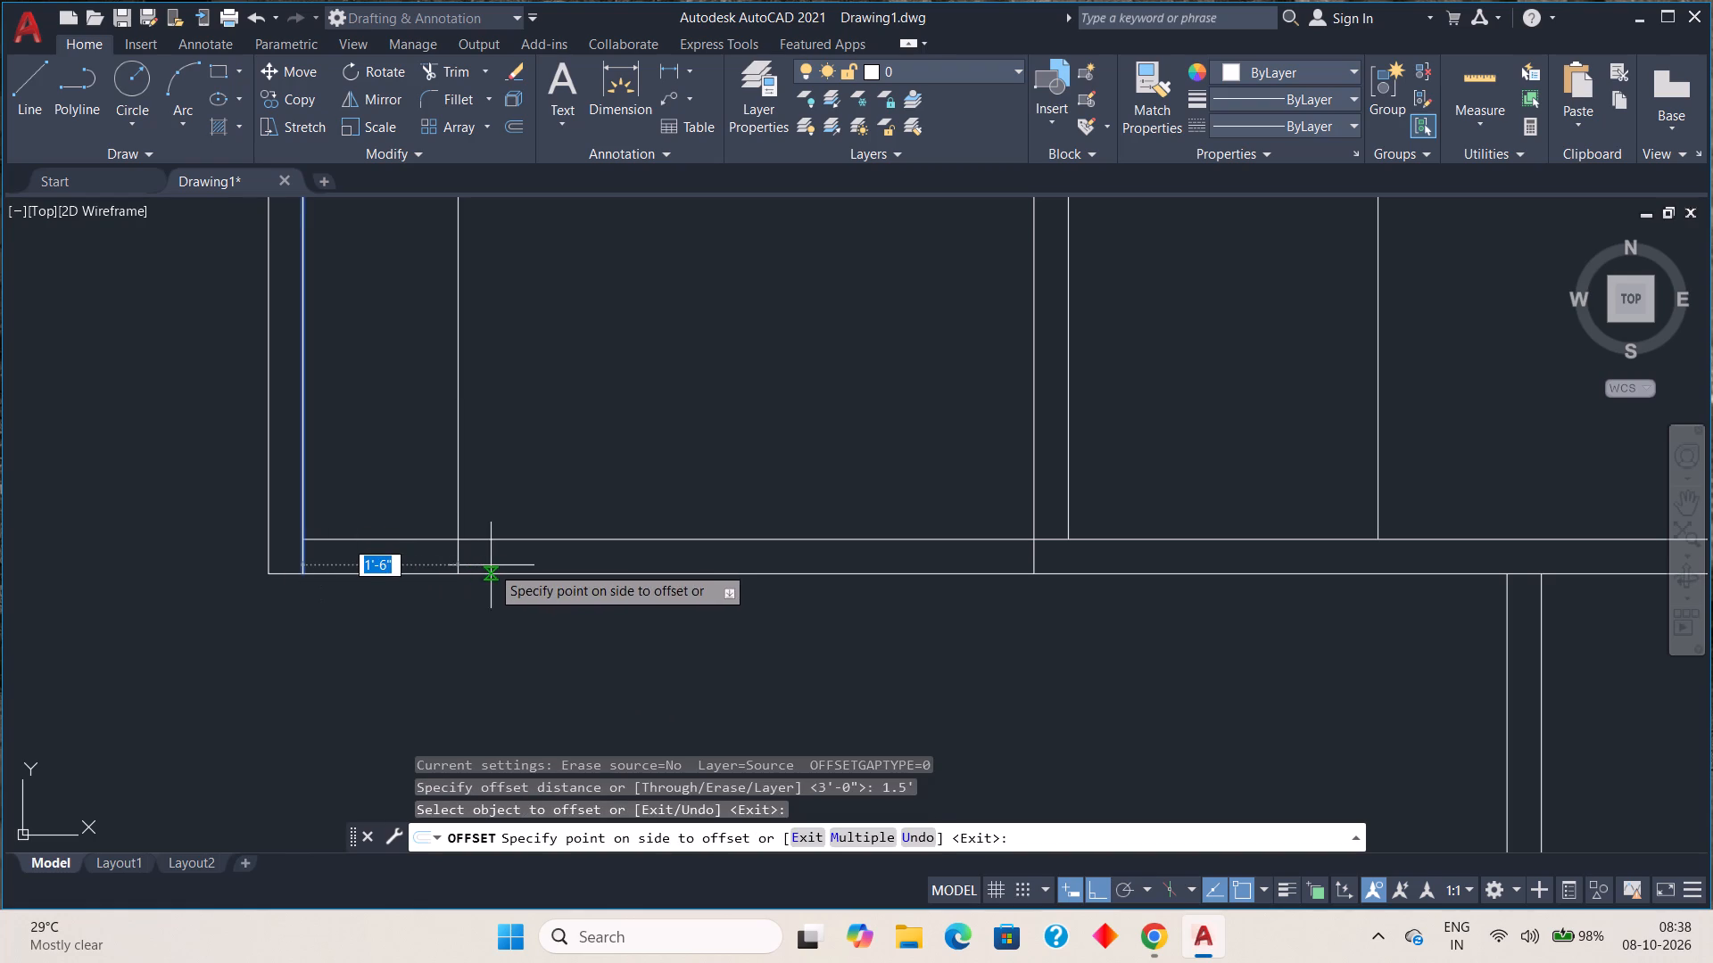
left_click(492, 565)
left_click(1030, 559)
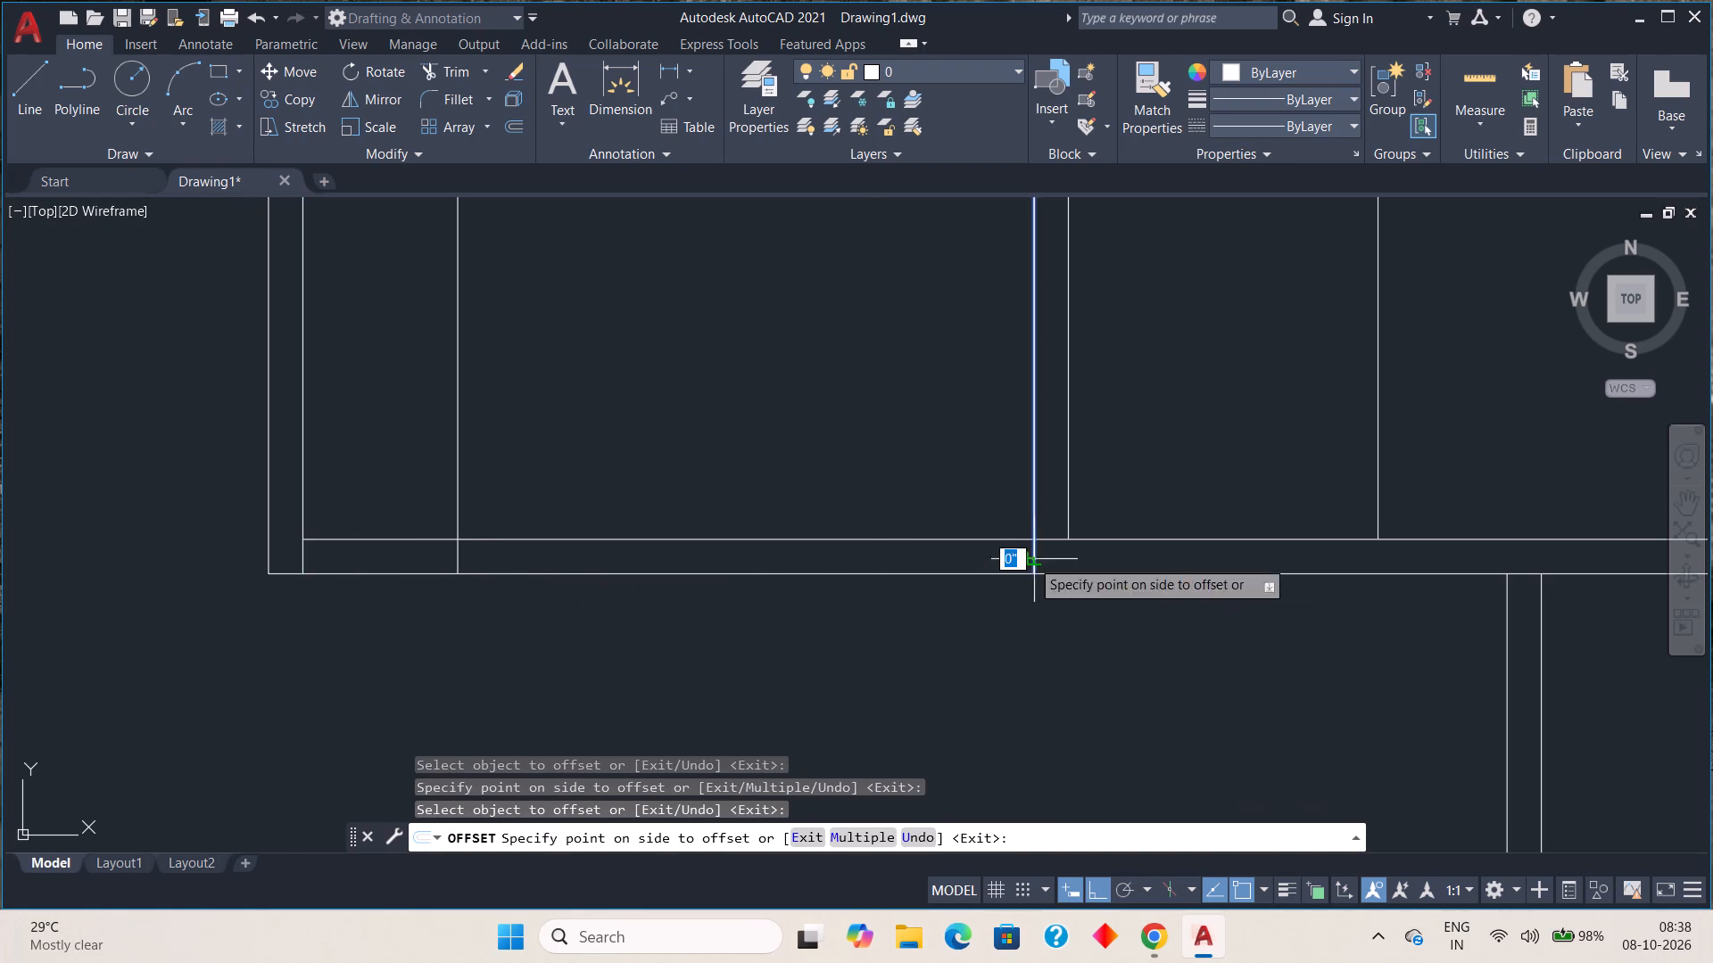
left_click(757, 552)
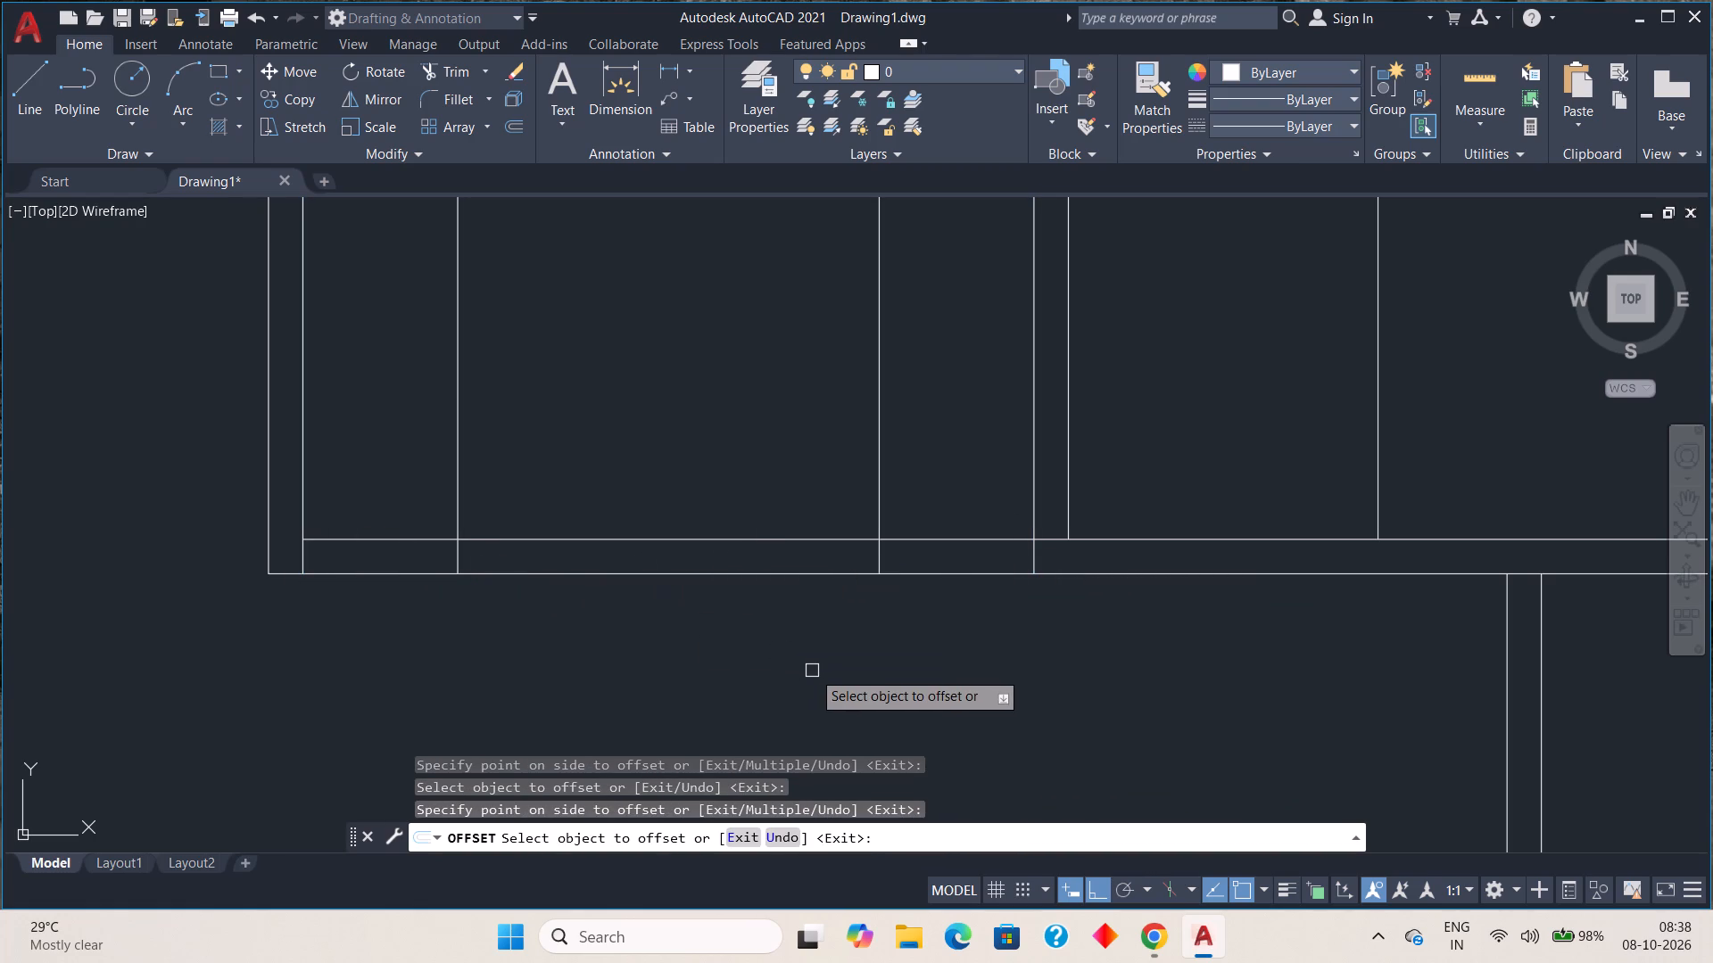
key("Escape")
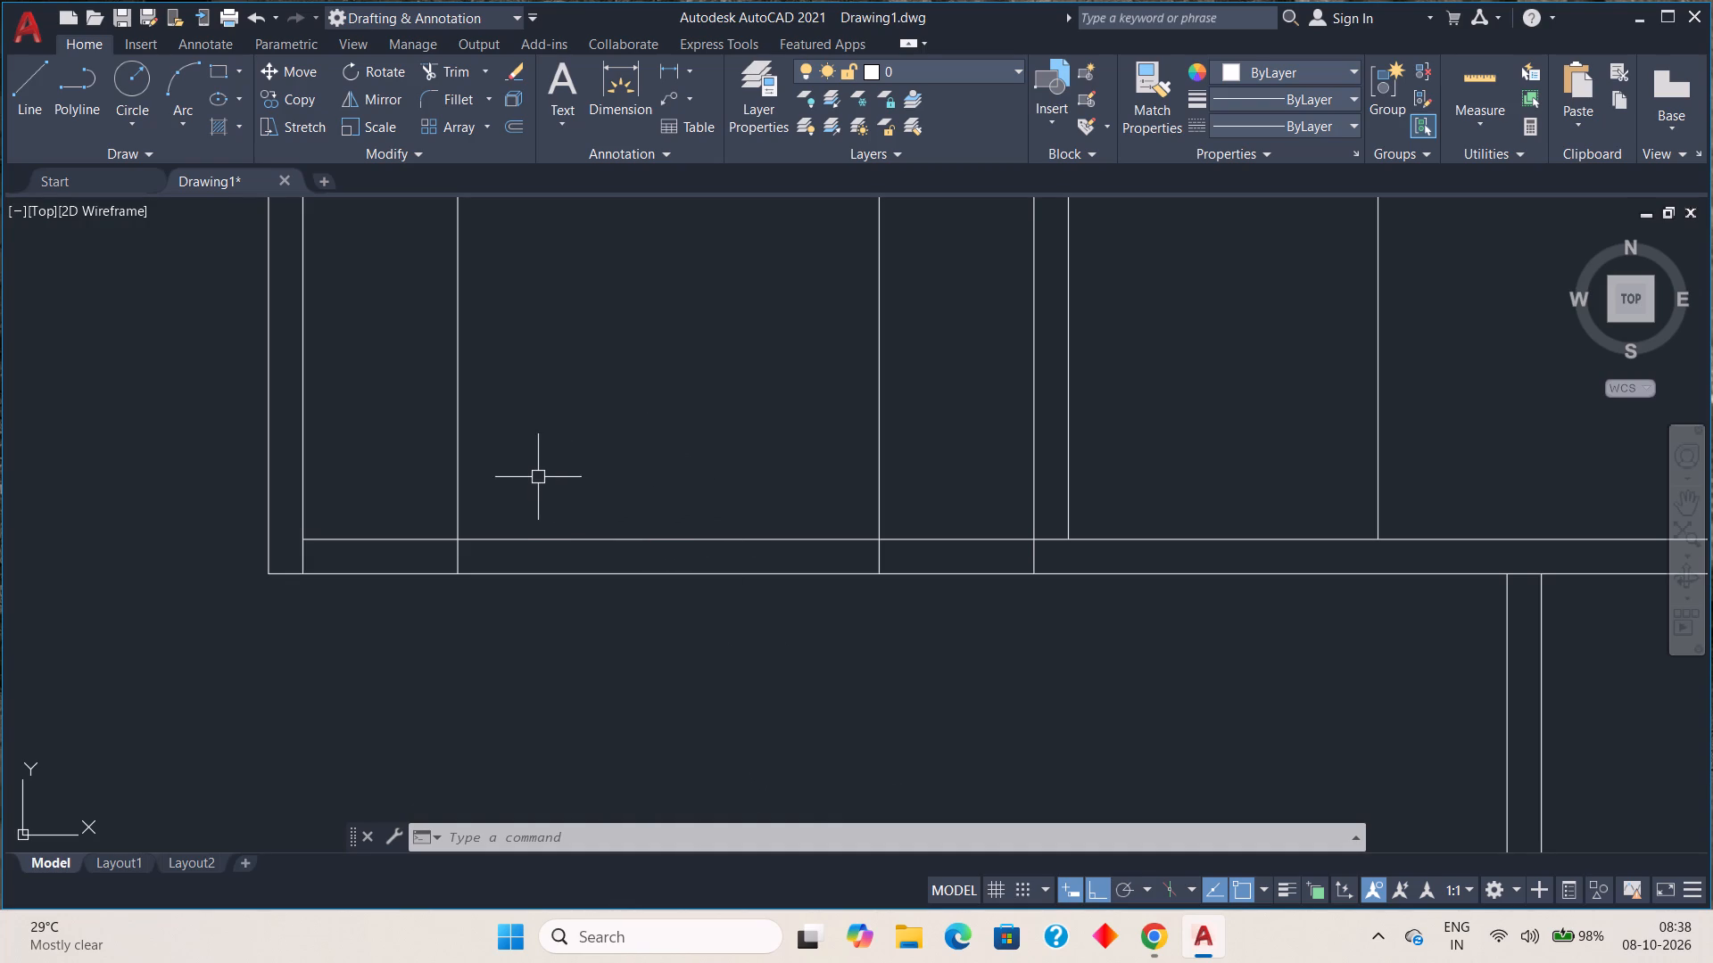
Trim both offset lines above the first upper room's bottom wall, and cut the wall lines between them to form an opening.
type("tr")
key("space")
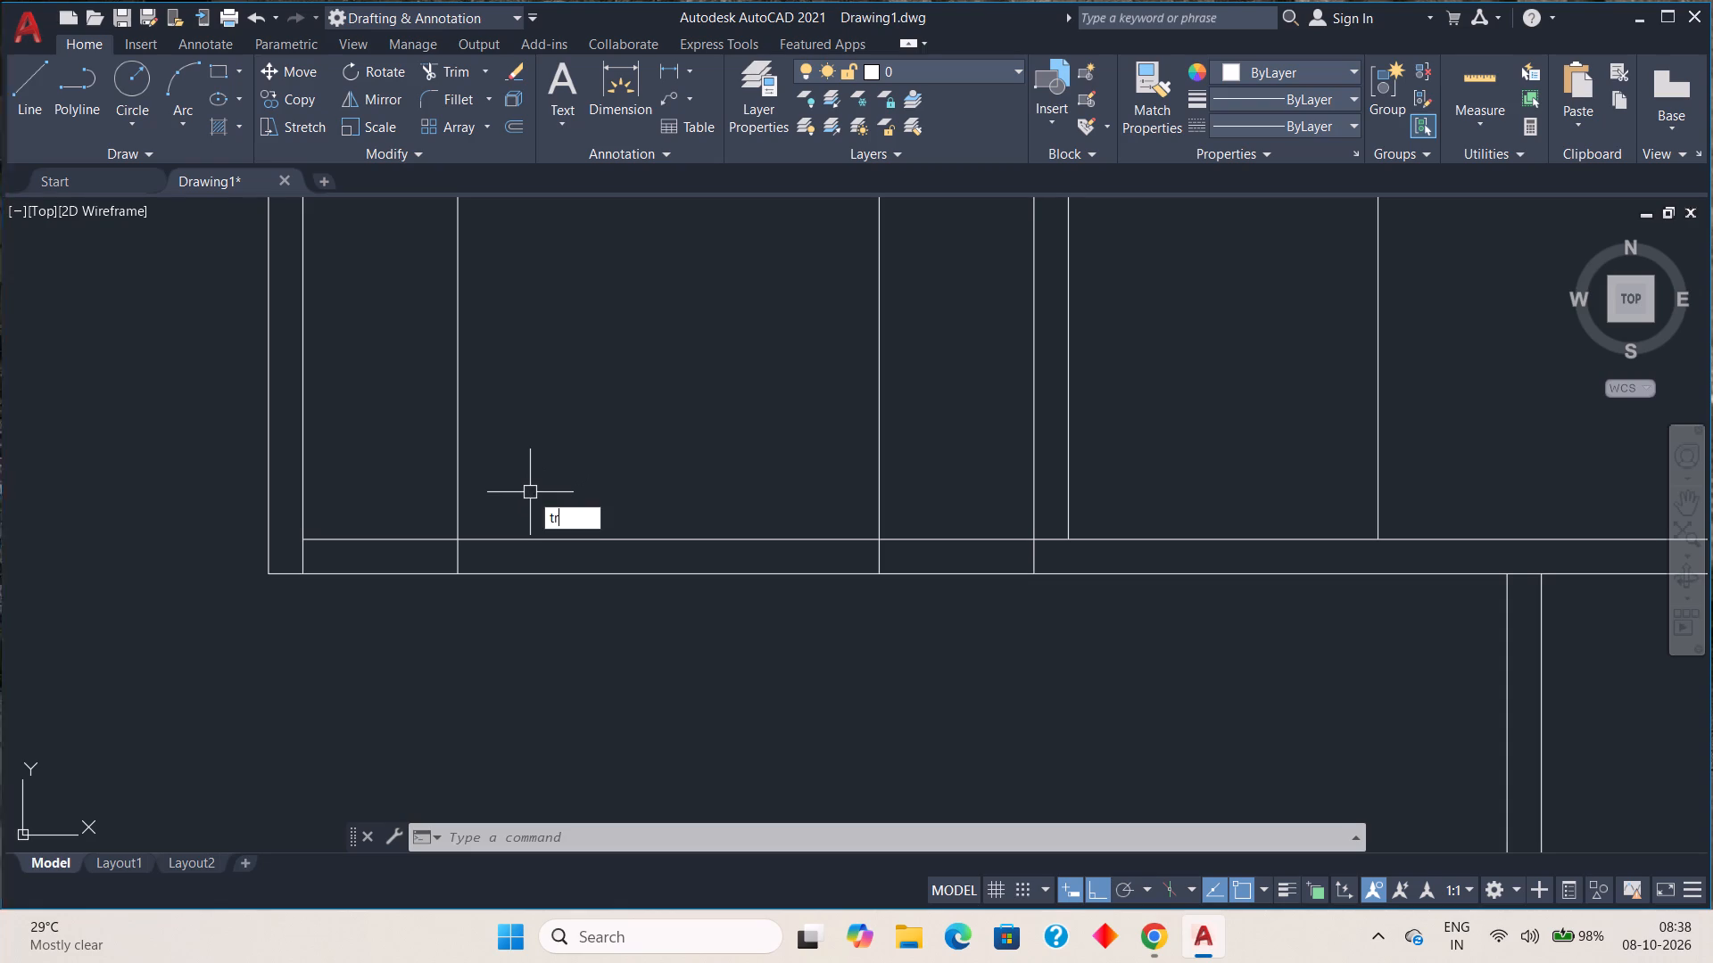
left_click(458, 483)
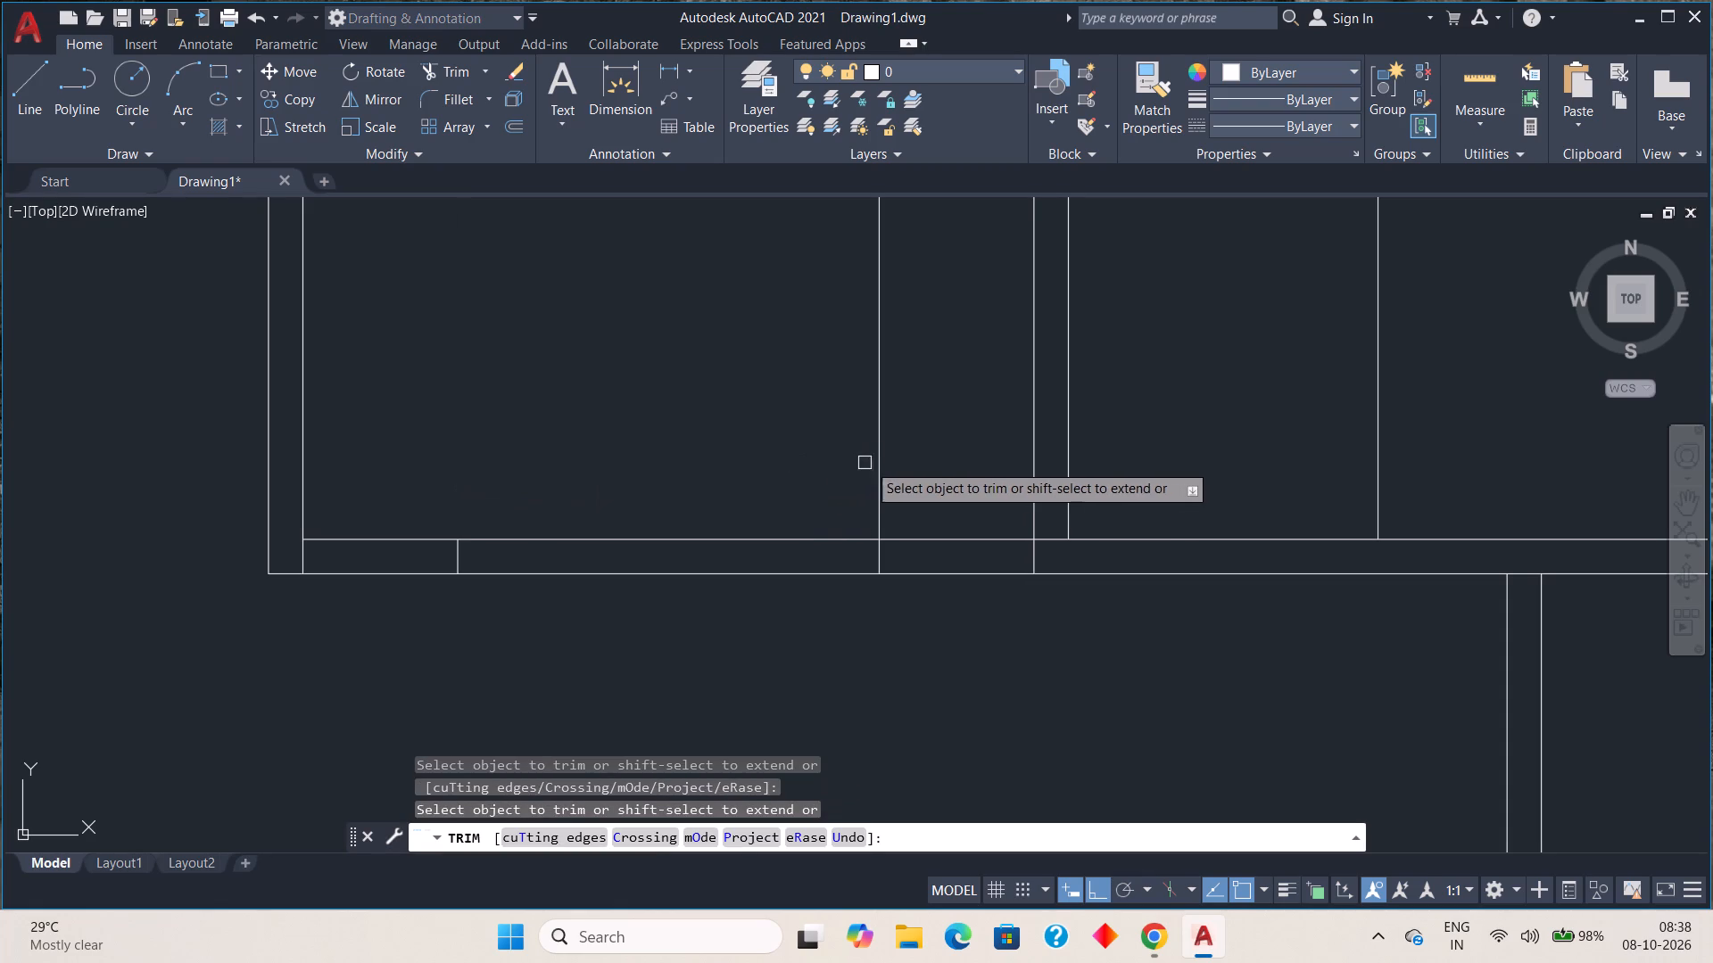
left_click(878, 463)
left_click_drag(688, 469, 674, 597)
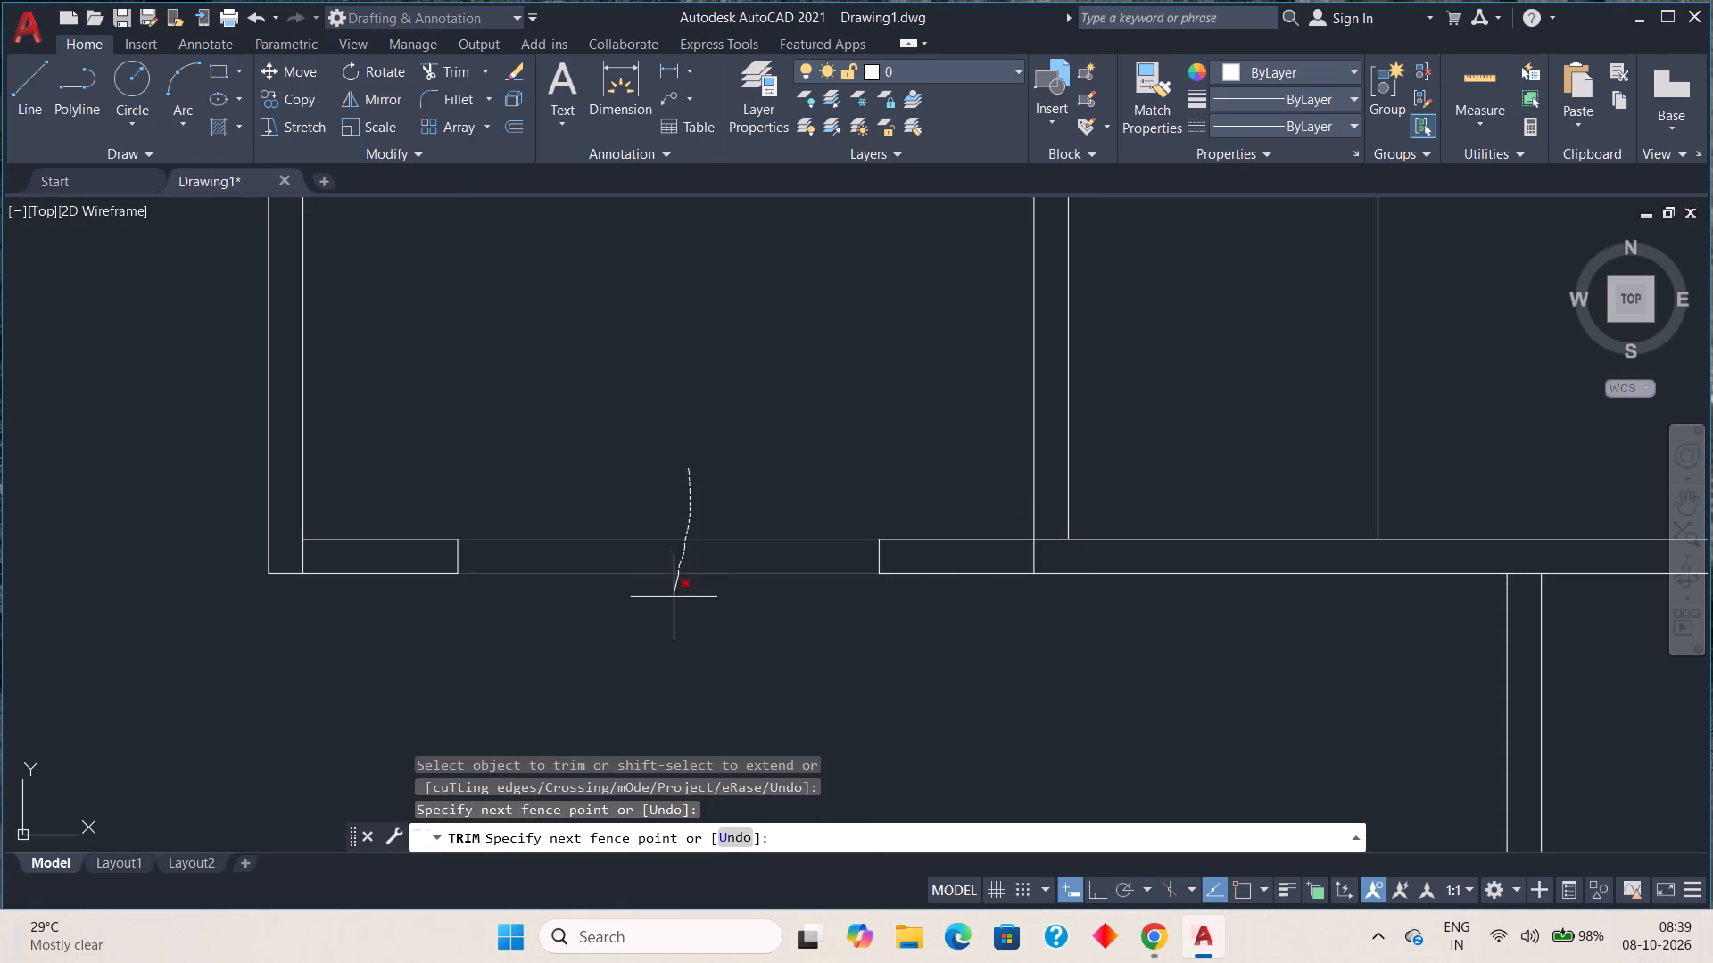
left_click_drag(674, 597, 672, 600)
Trim the extended line stubs inside the bottom wall and the inner line piece crossing the wall junction with the second upper room.
left_click(1033, 554)
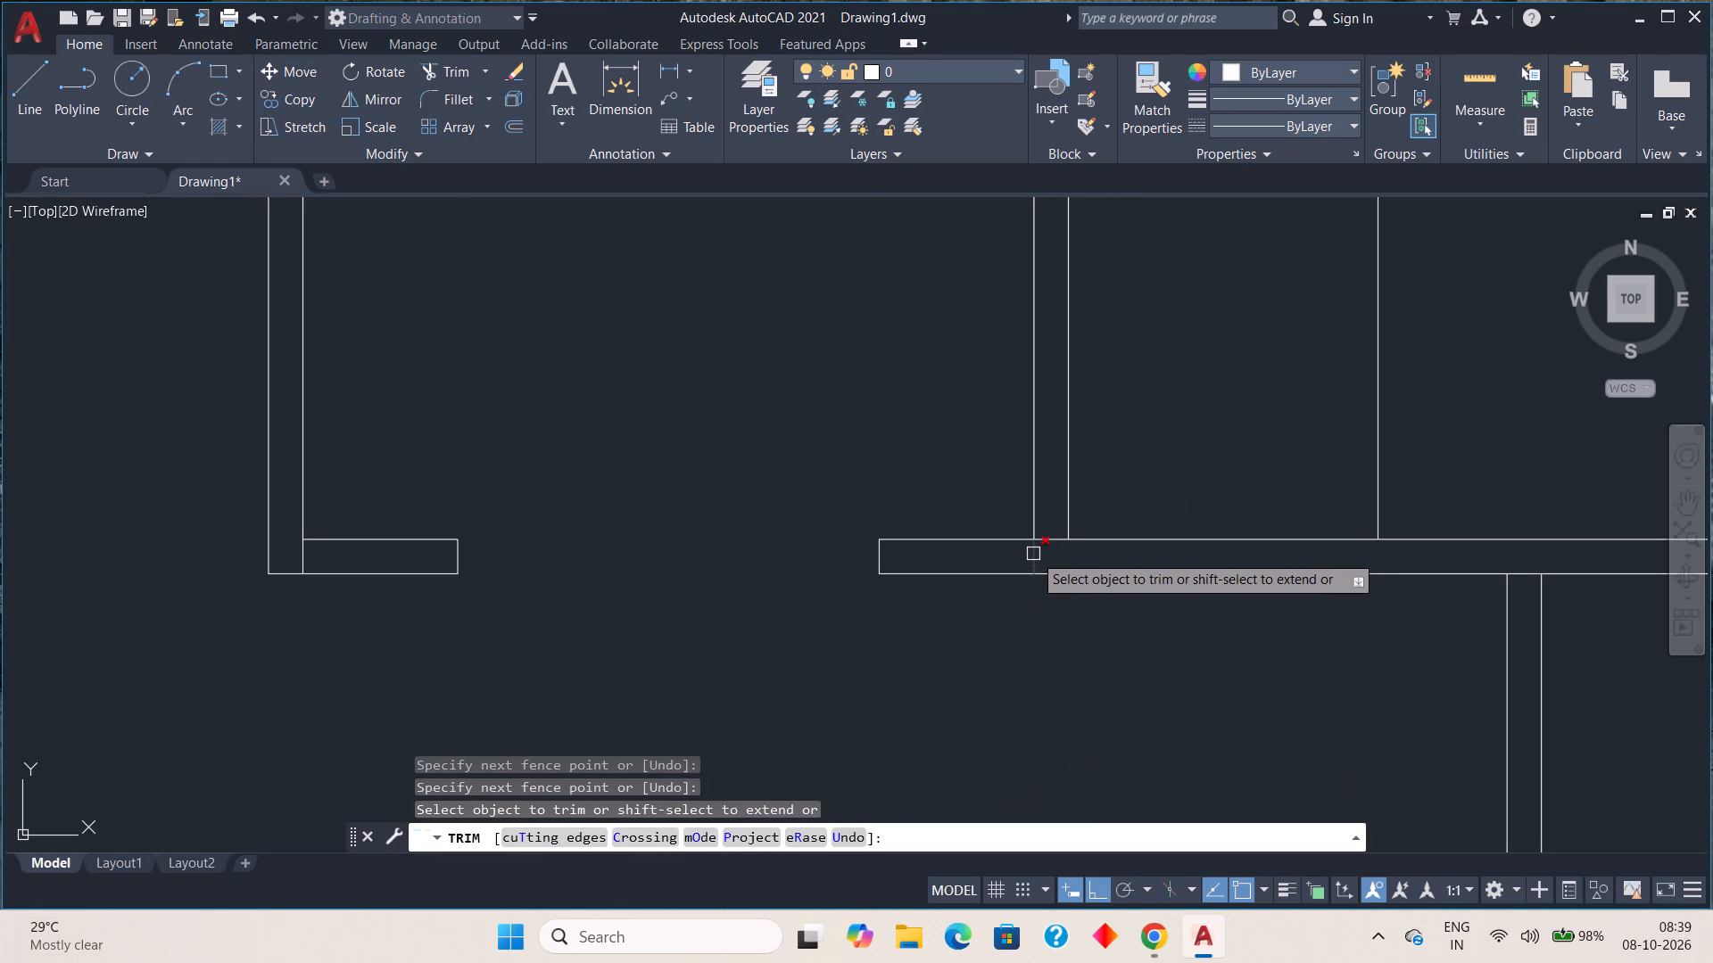
left_click(307, 553)
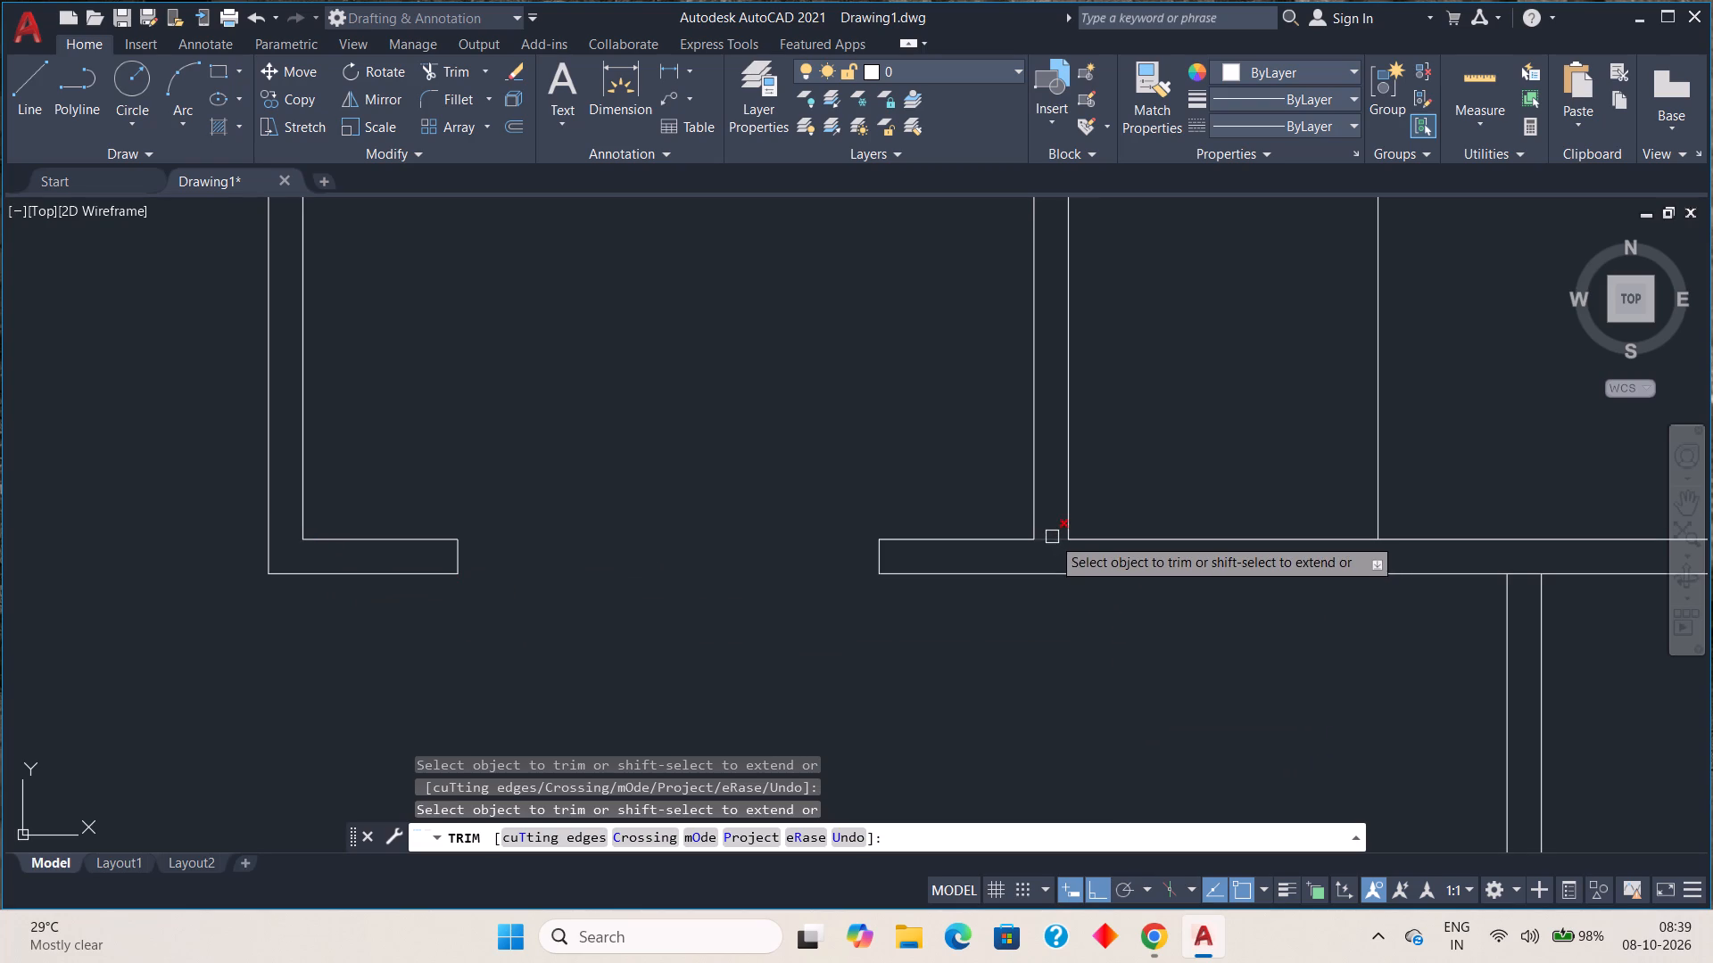
left_click(1052, 537)
Trim away the inner left wall line of the strip above the first upper room, including its piece at the top corner.
scroll(1060, 586, "down", 3)
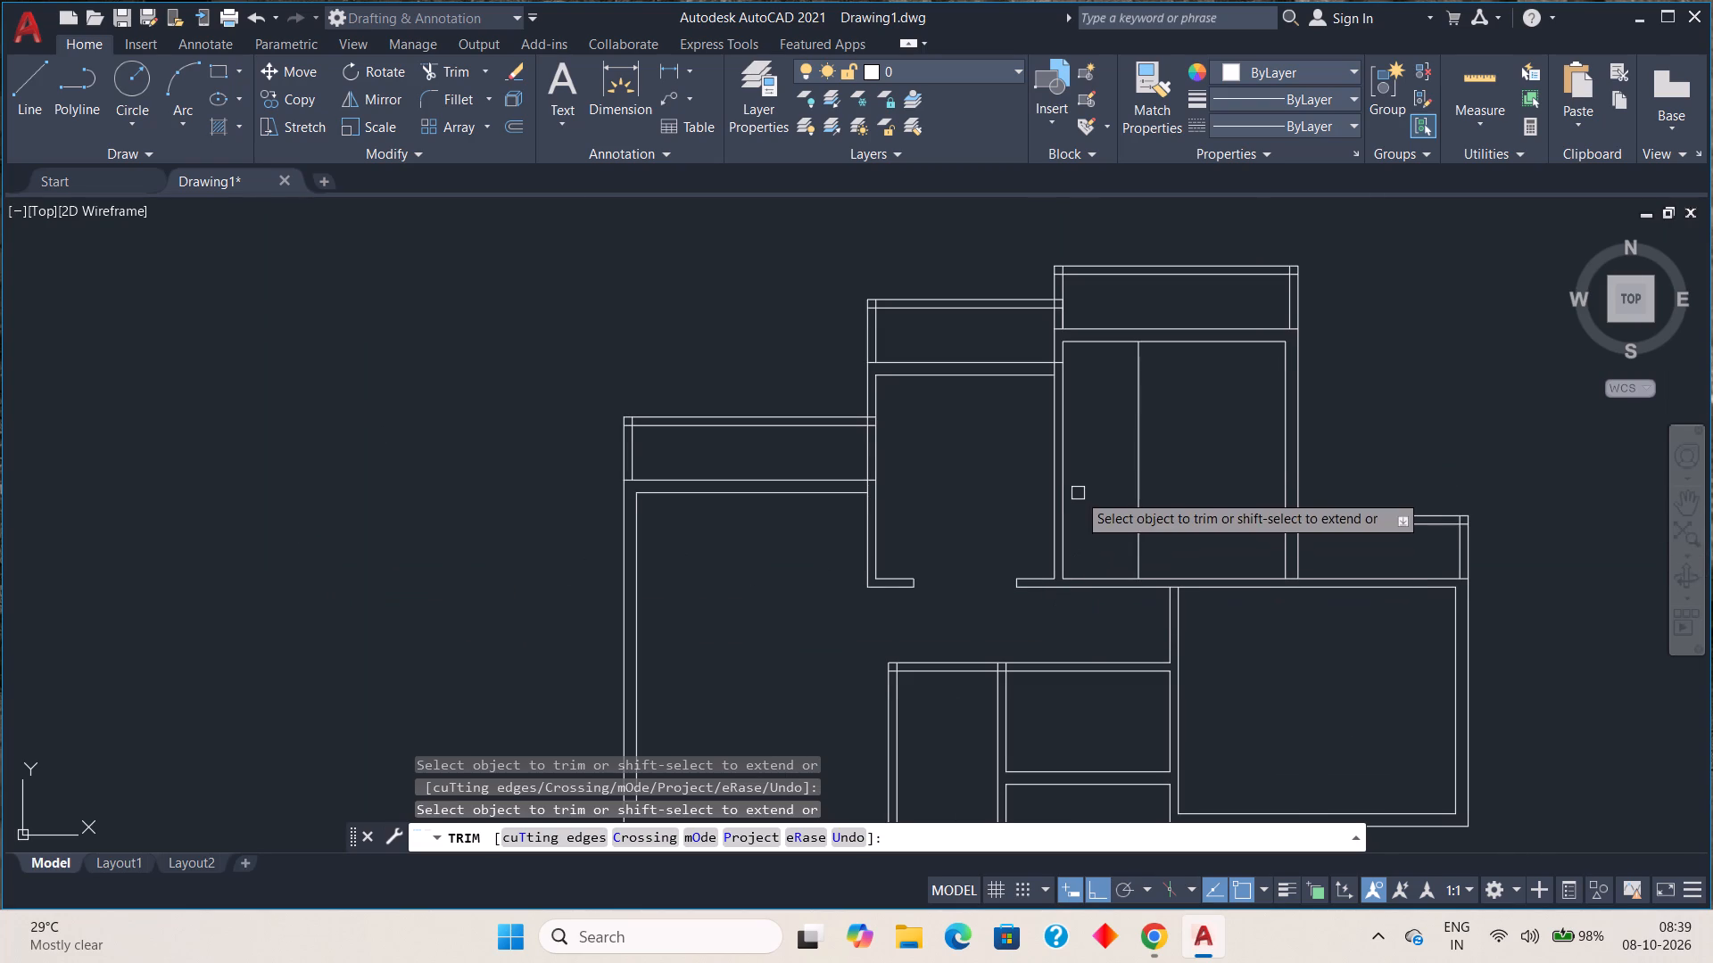
middle_click_drag(1080, 493, 1019, 624)
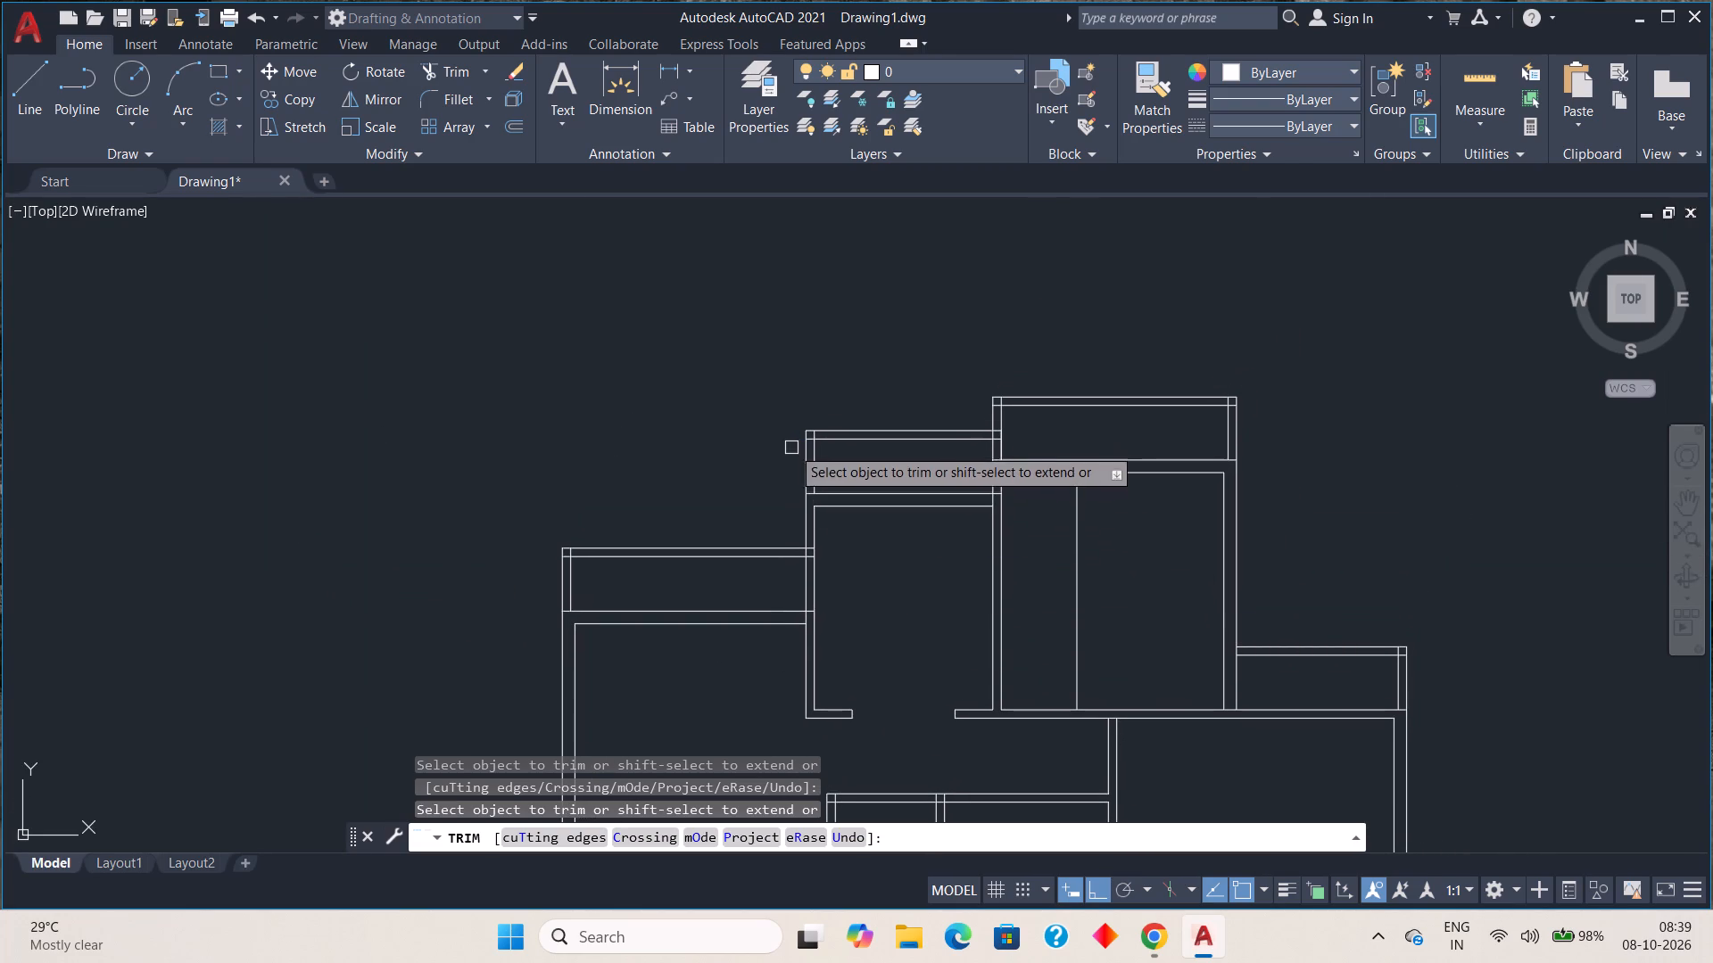
left_click(818, 469)
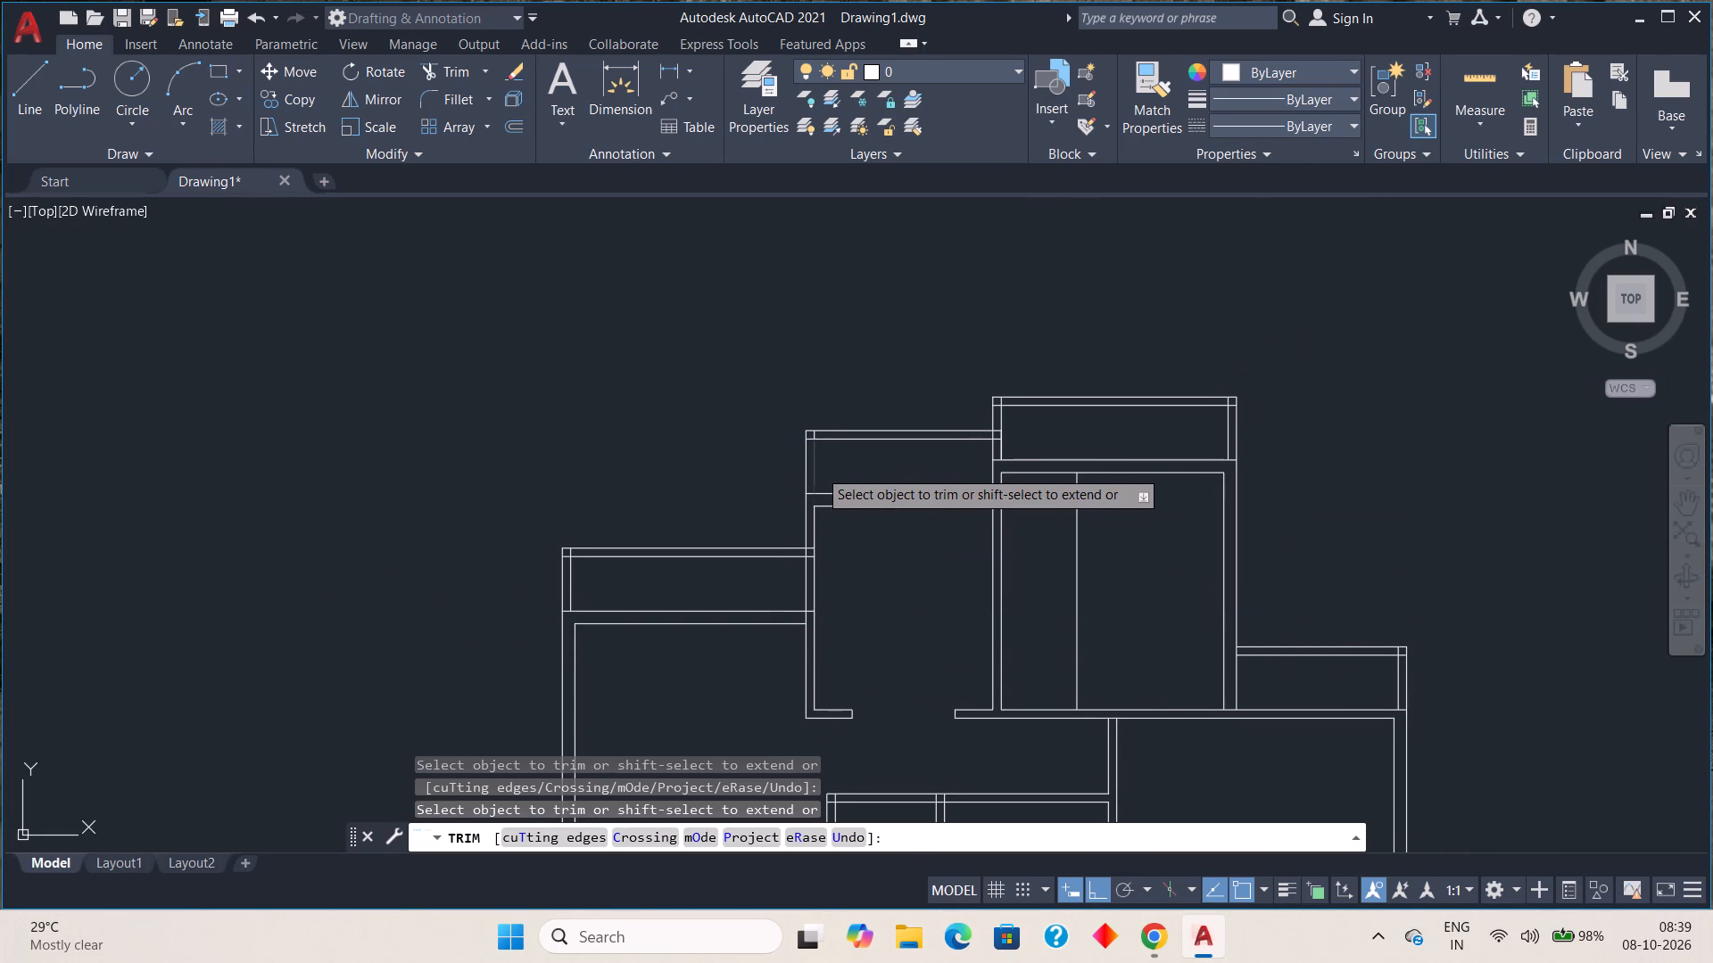
scroll(815, 459, "up", 3)
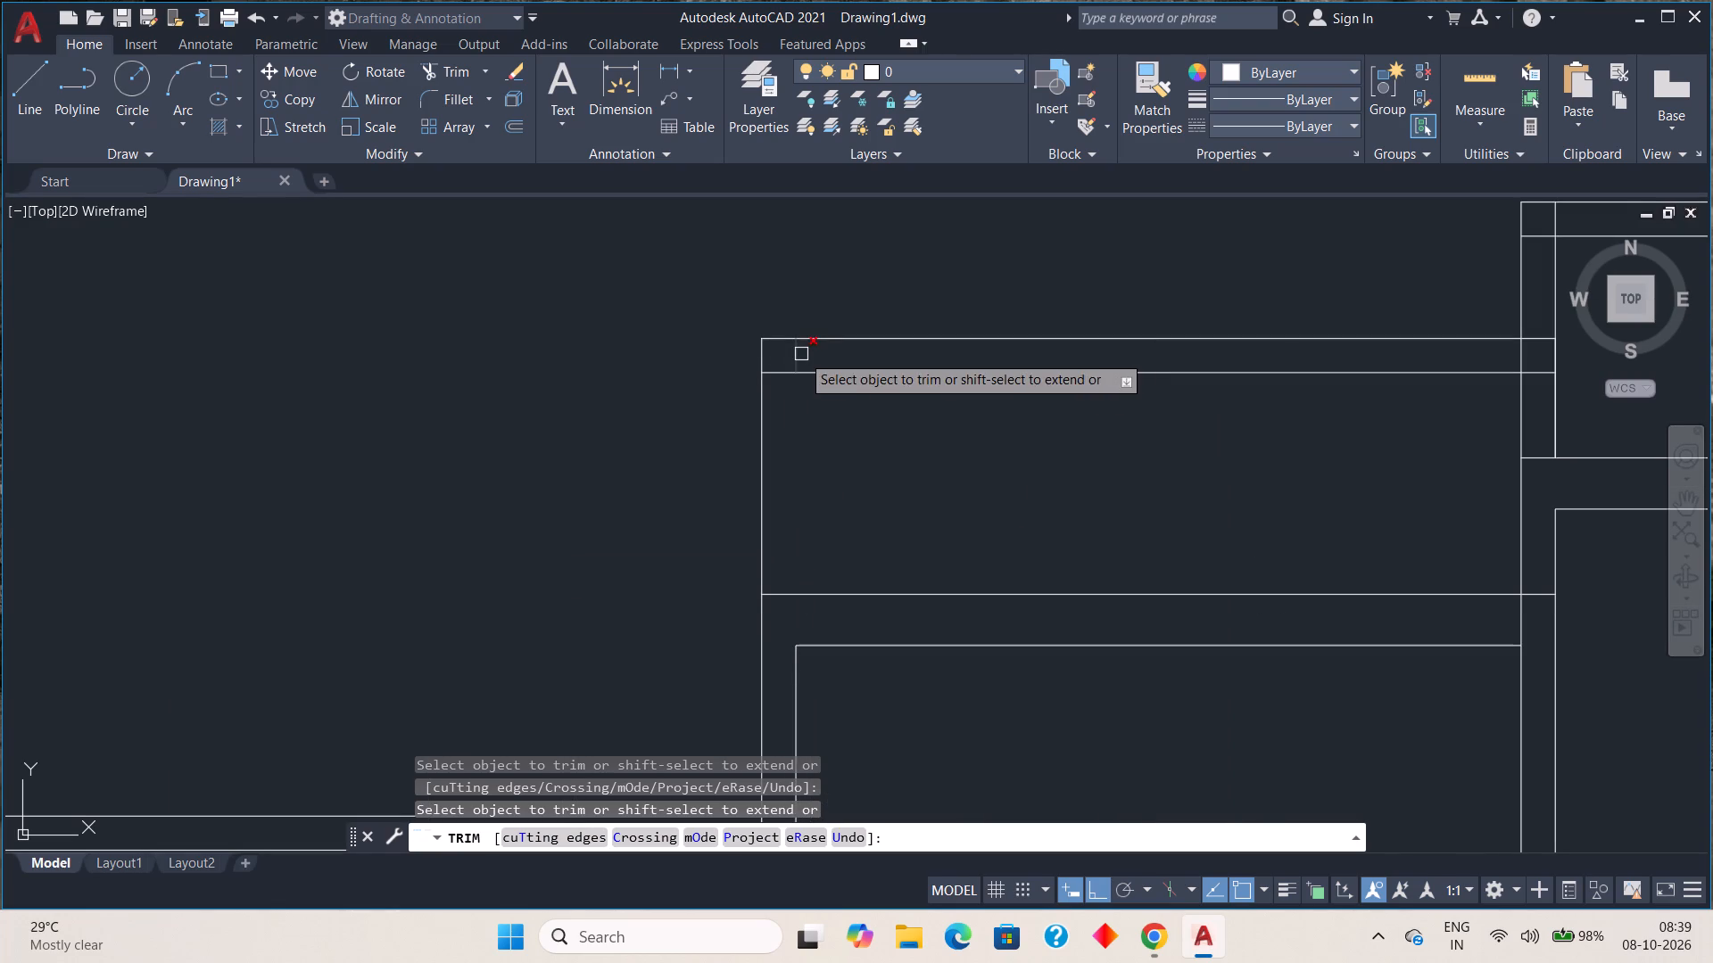
left_click(801, 354)
scroll(854, 474, "down", 3)
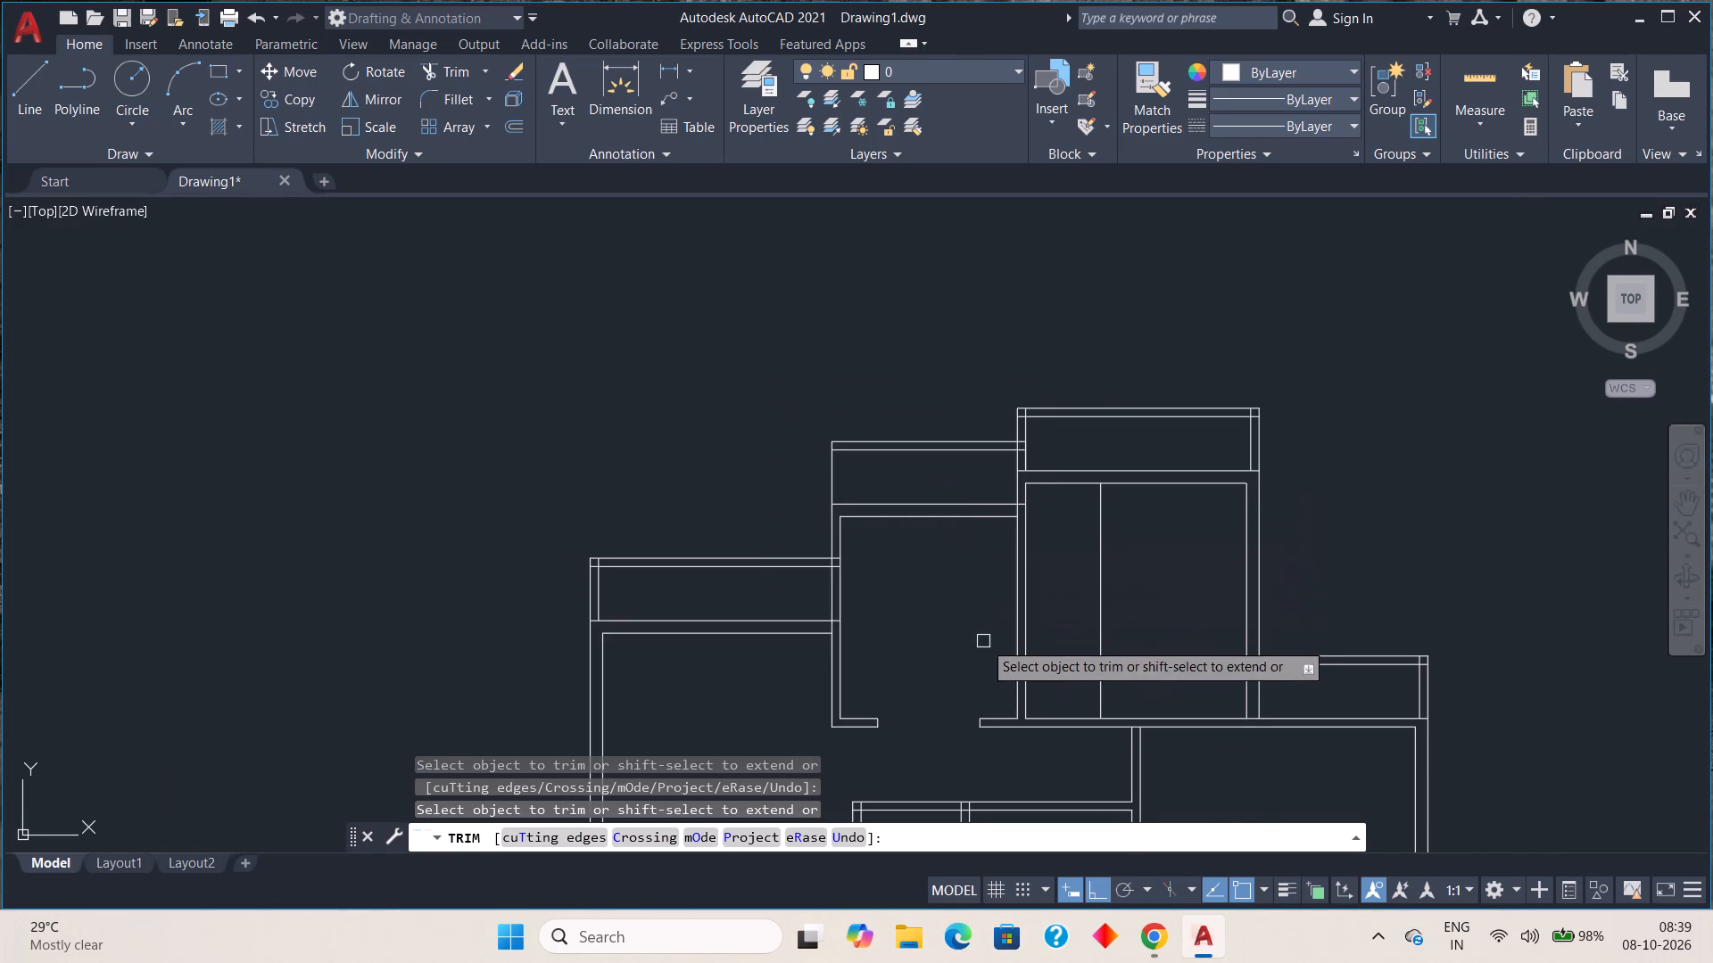
middle_click_drag(966, 646, 884, 576)
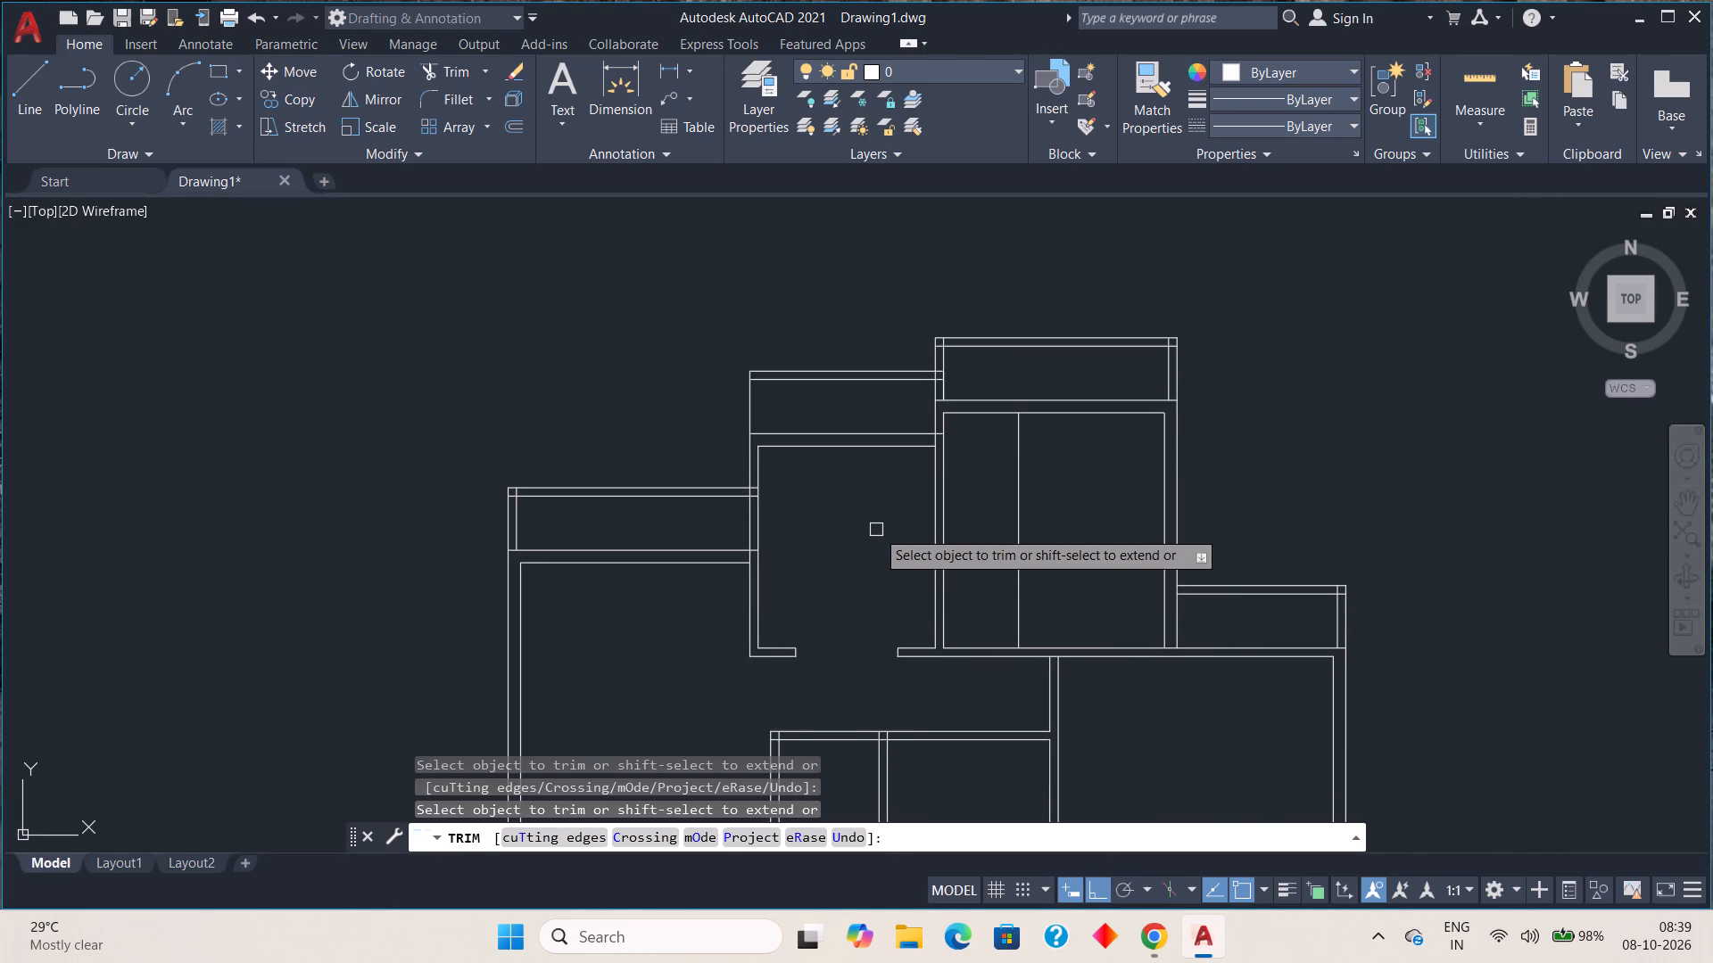
key("Escape")
Extend the second upper room's inner left wall line and its 3' offset line down to the outer bottom wall line.
scroll(955, 634, "up", 2)
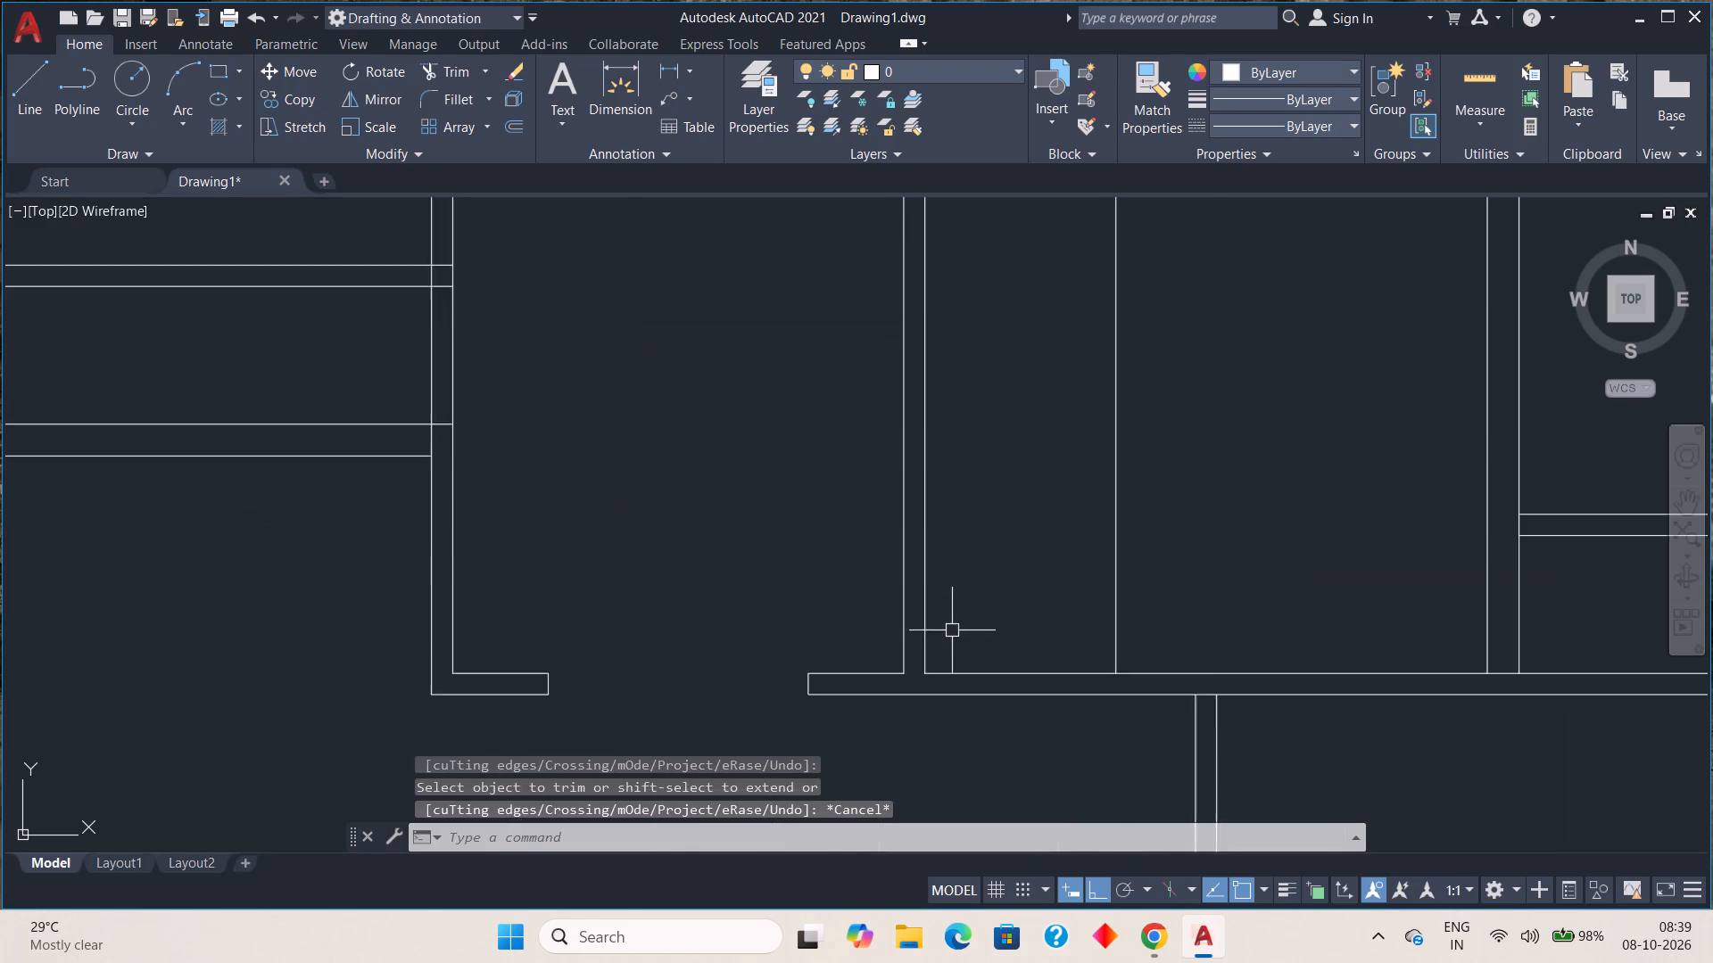
scroll(952, 630, "up", 1)
middle_click_drag(942, 635, 908, 509)
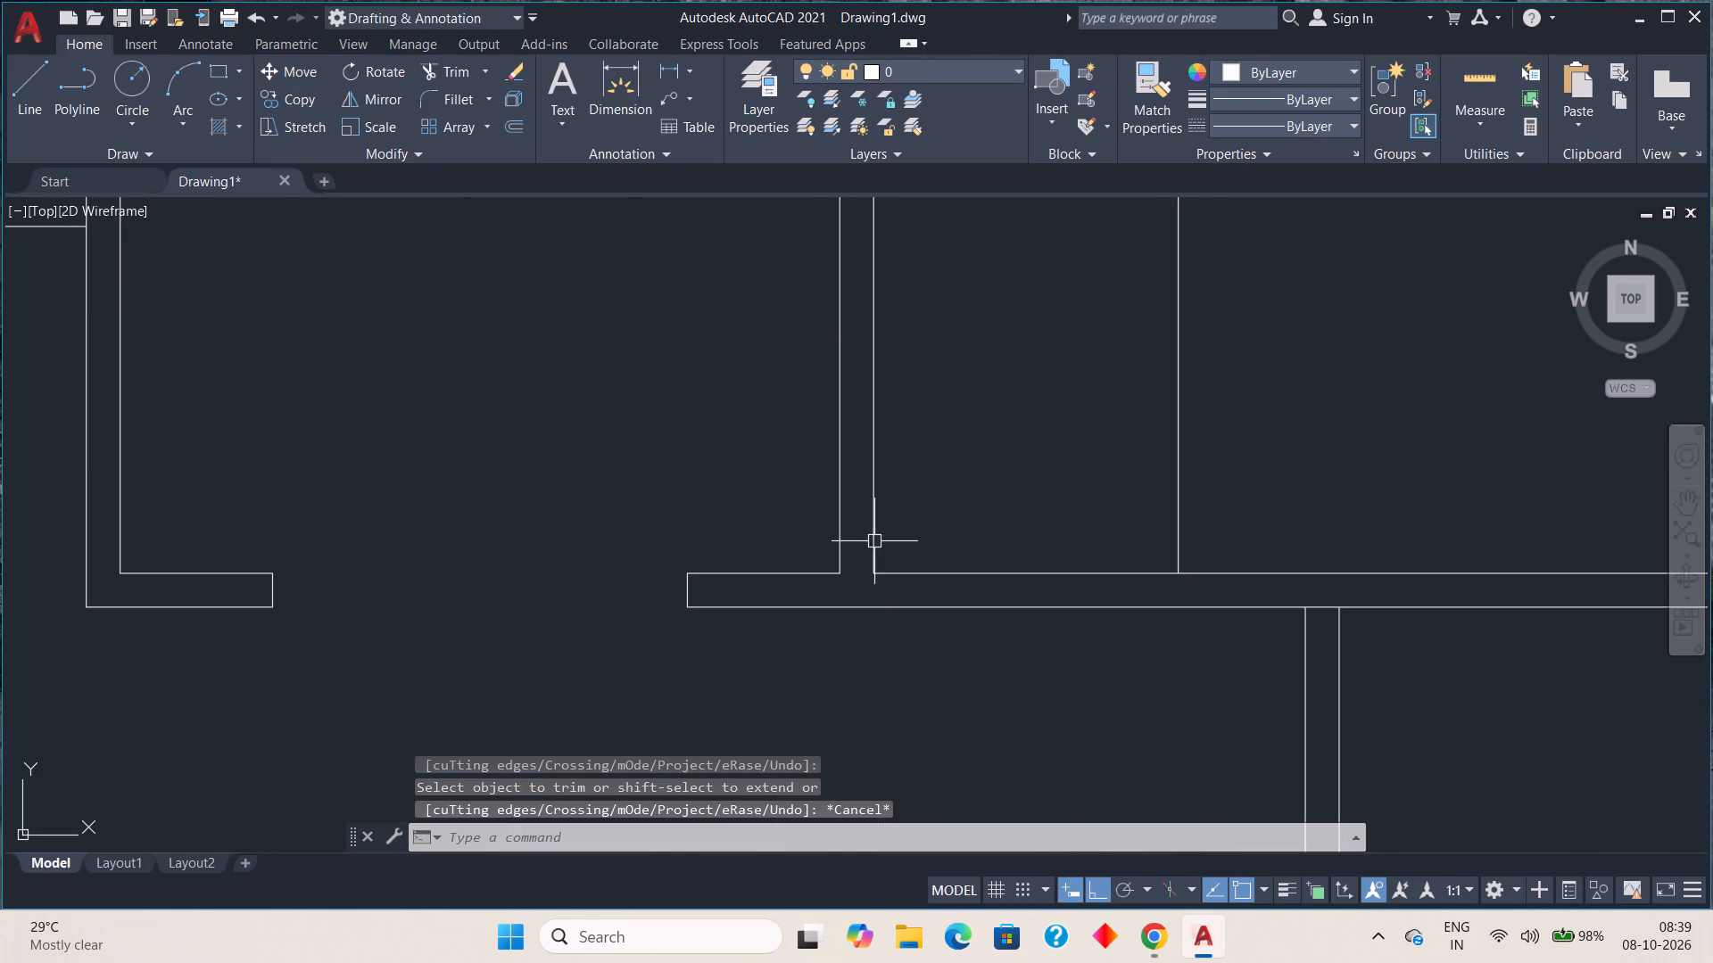
left_click(874, 541)
left_click(873, 573)
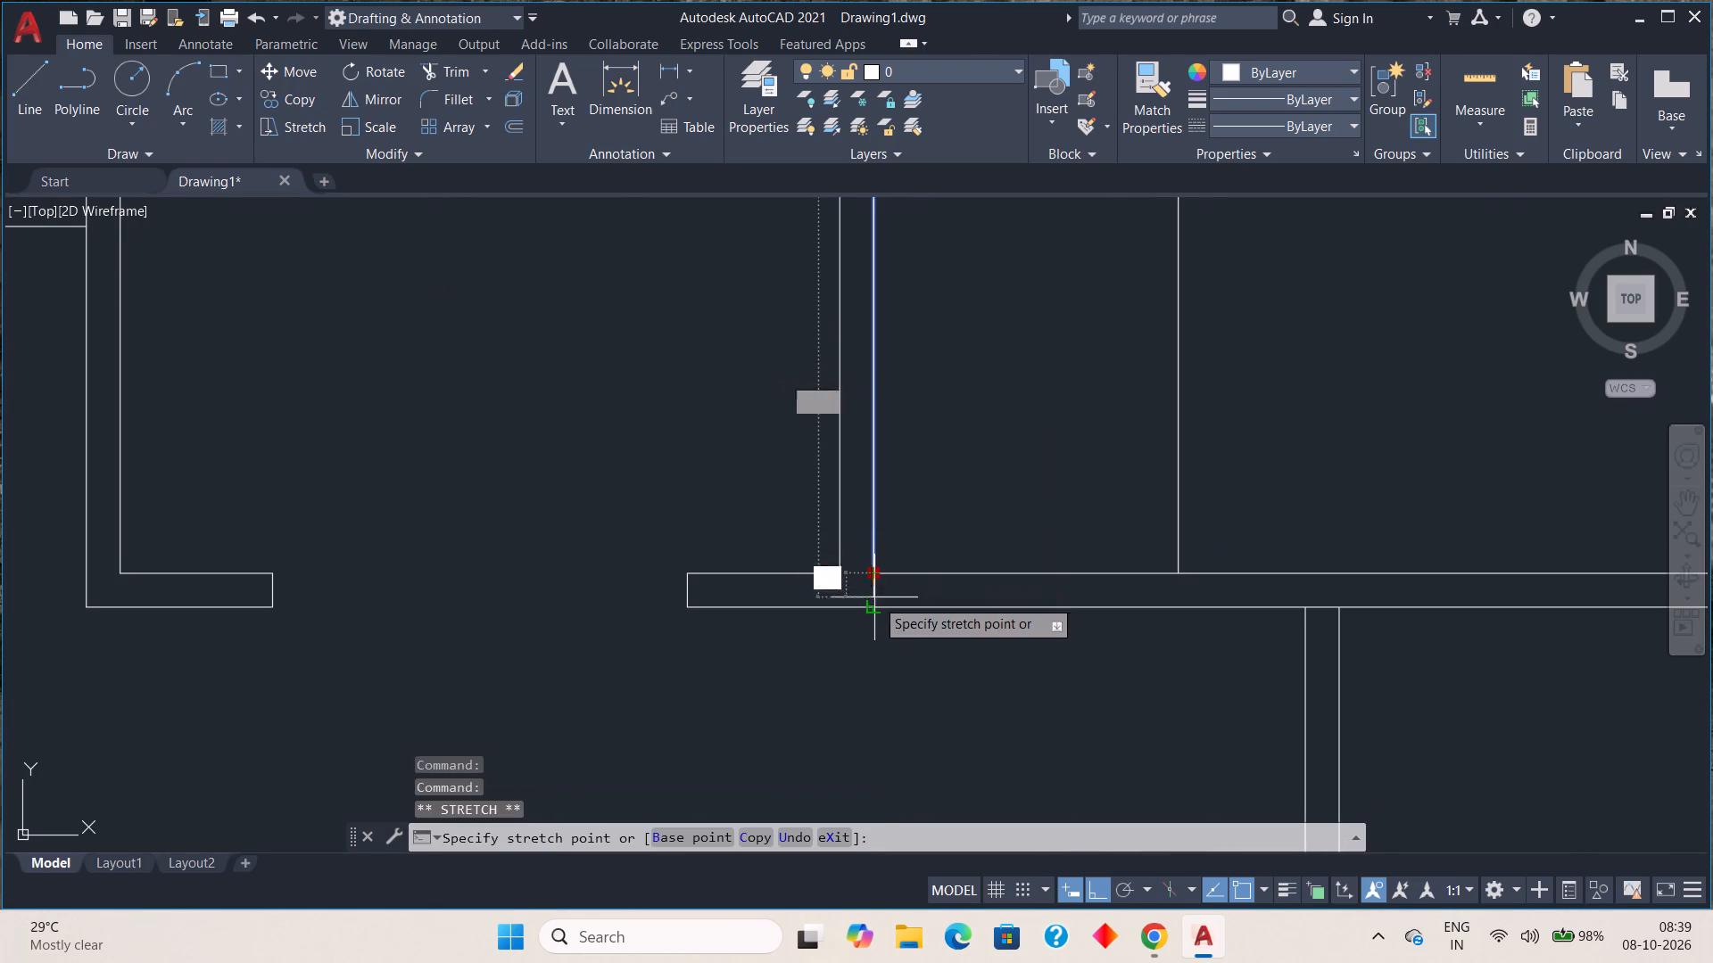
left_click(878, 604)
key("Escape")
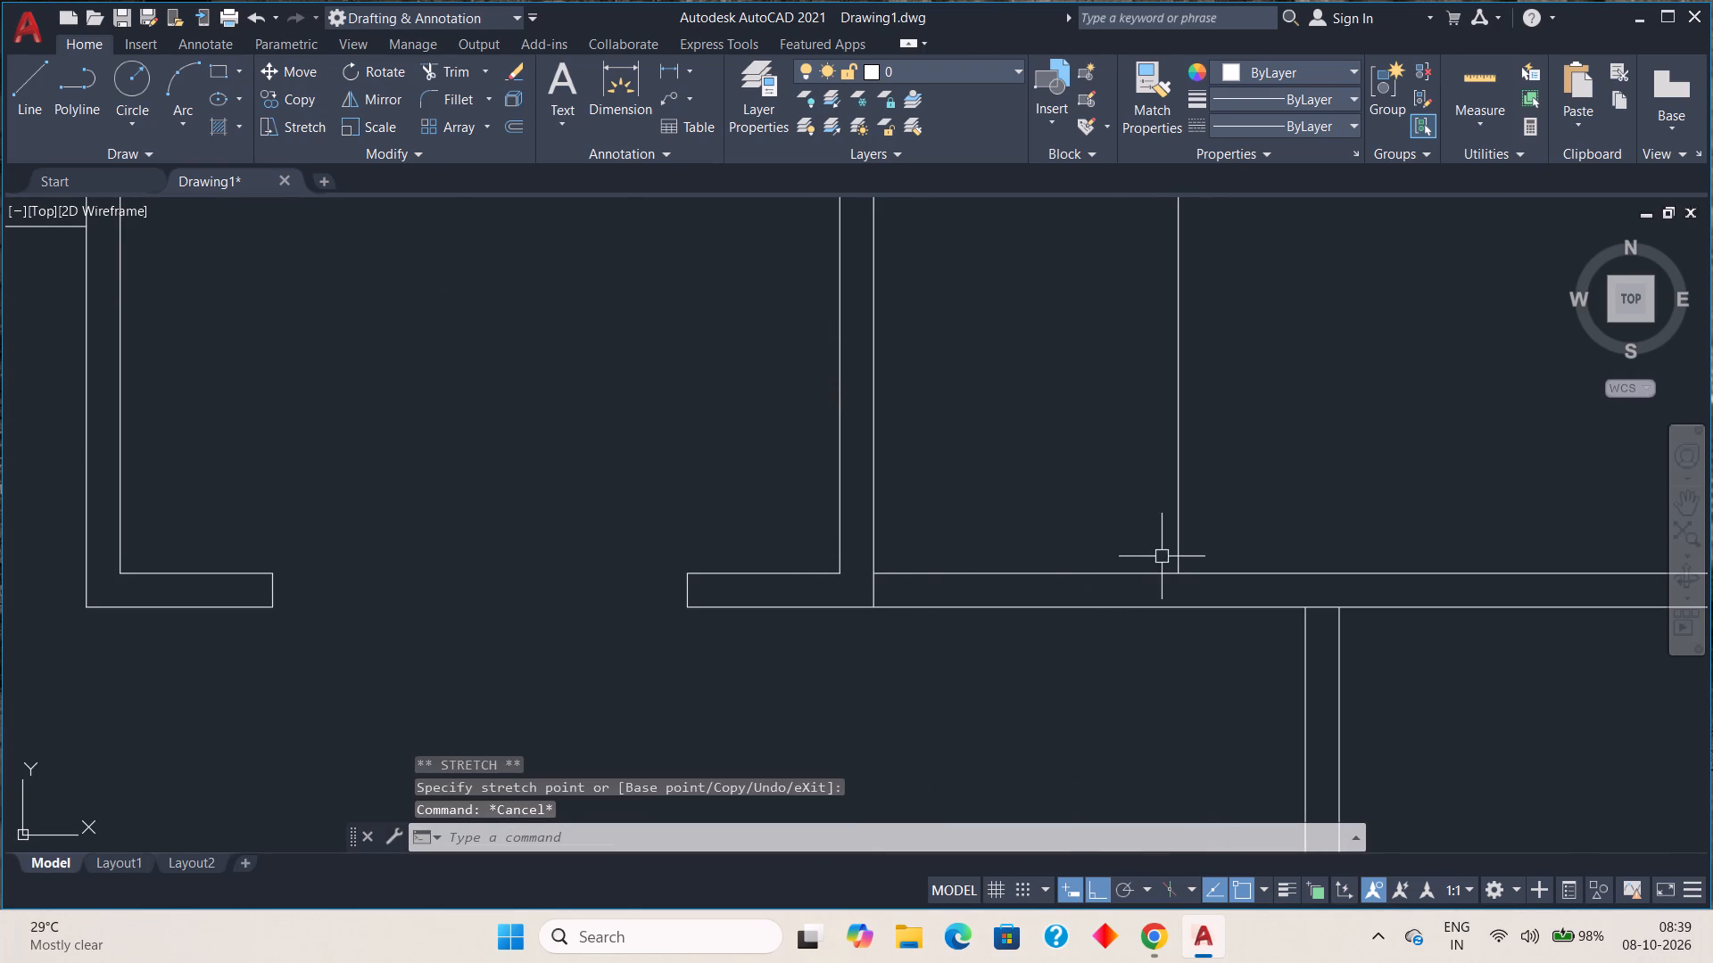
left_click(1181, 532)
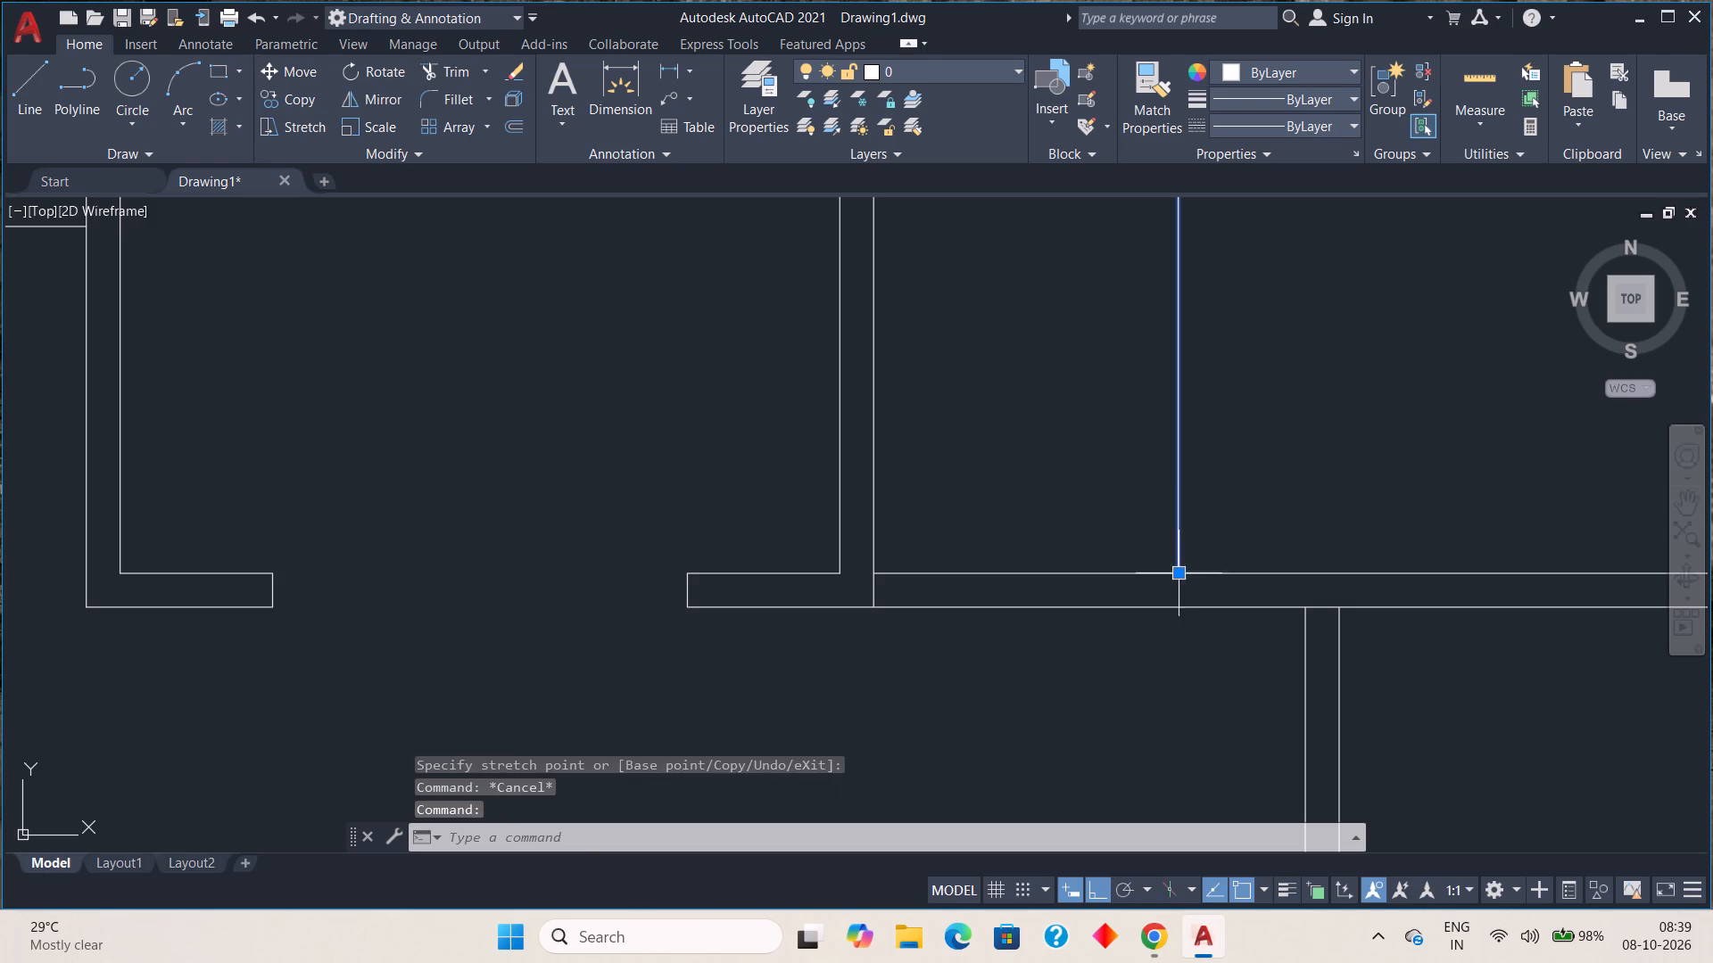
left_click(1180, 572)
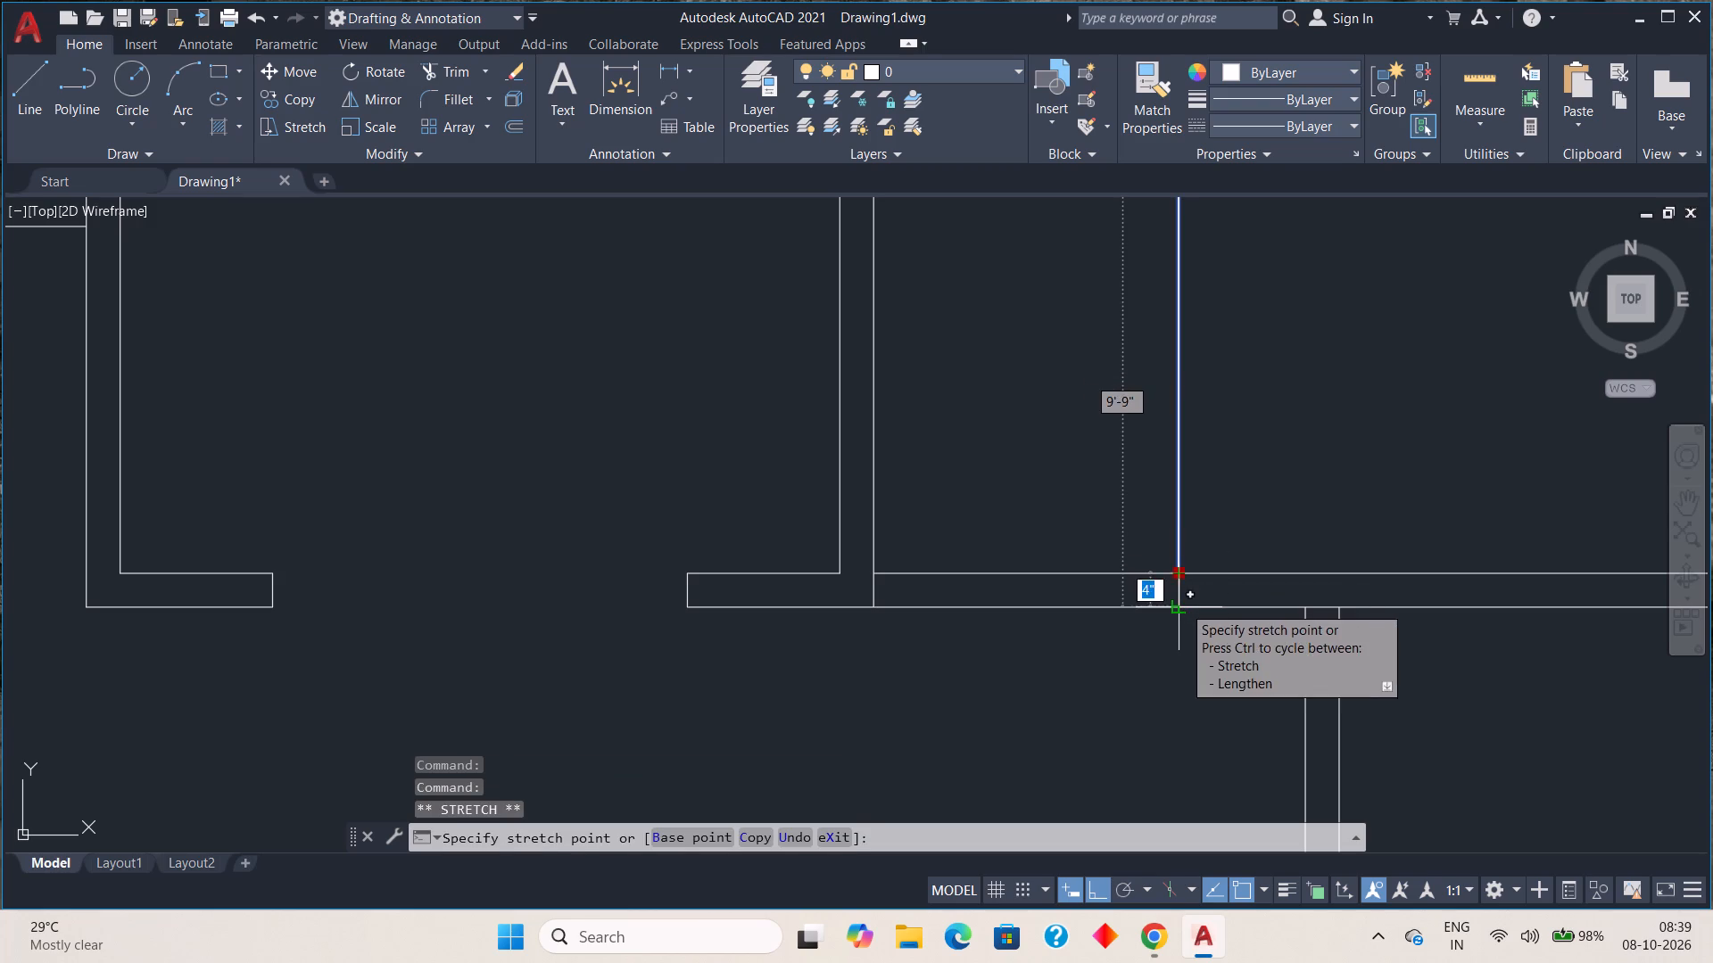
left_click(1182, 605)
key("Escape")
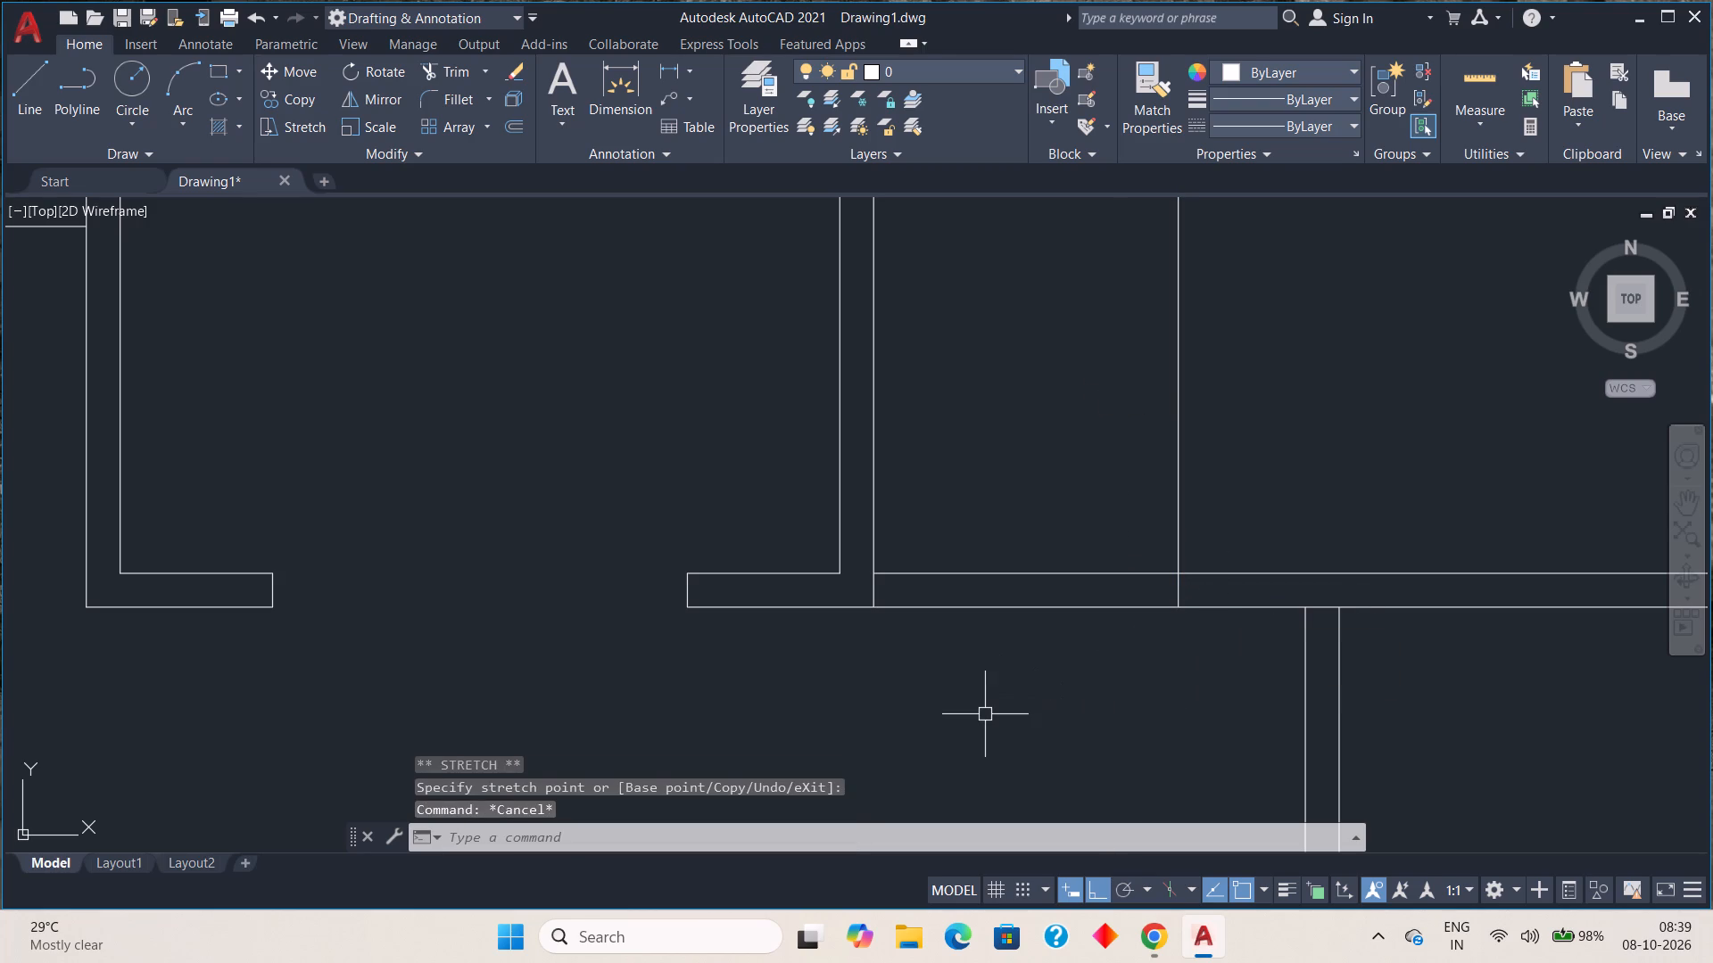
Trim the 3' offset line above the second upper room's bottom wall, and cut both wall lines beside it to form a door opening.
key("t")
key("r")
key("space")
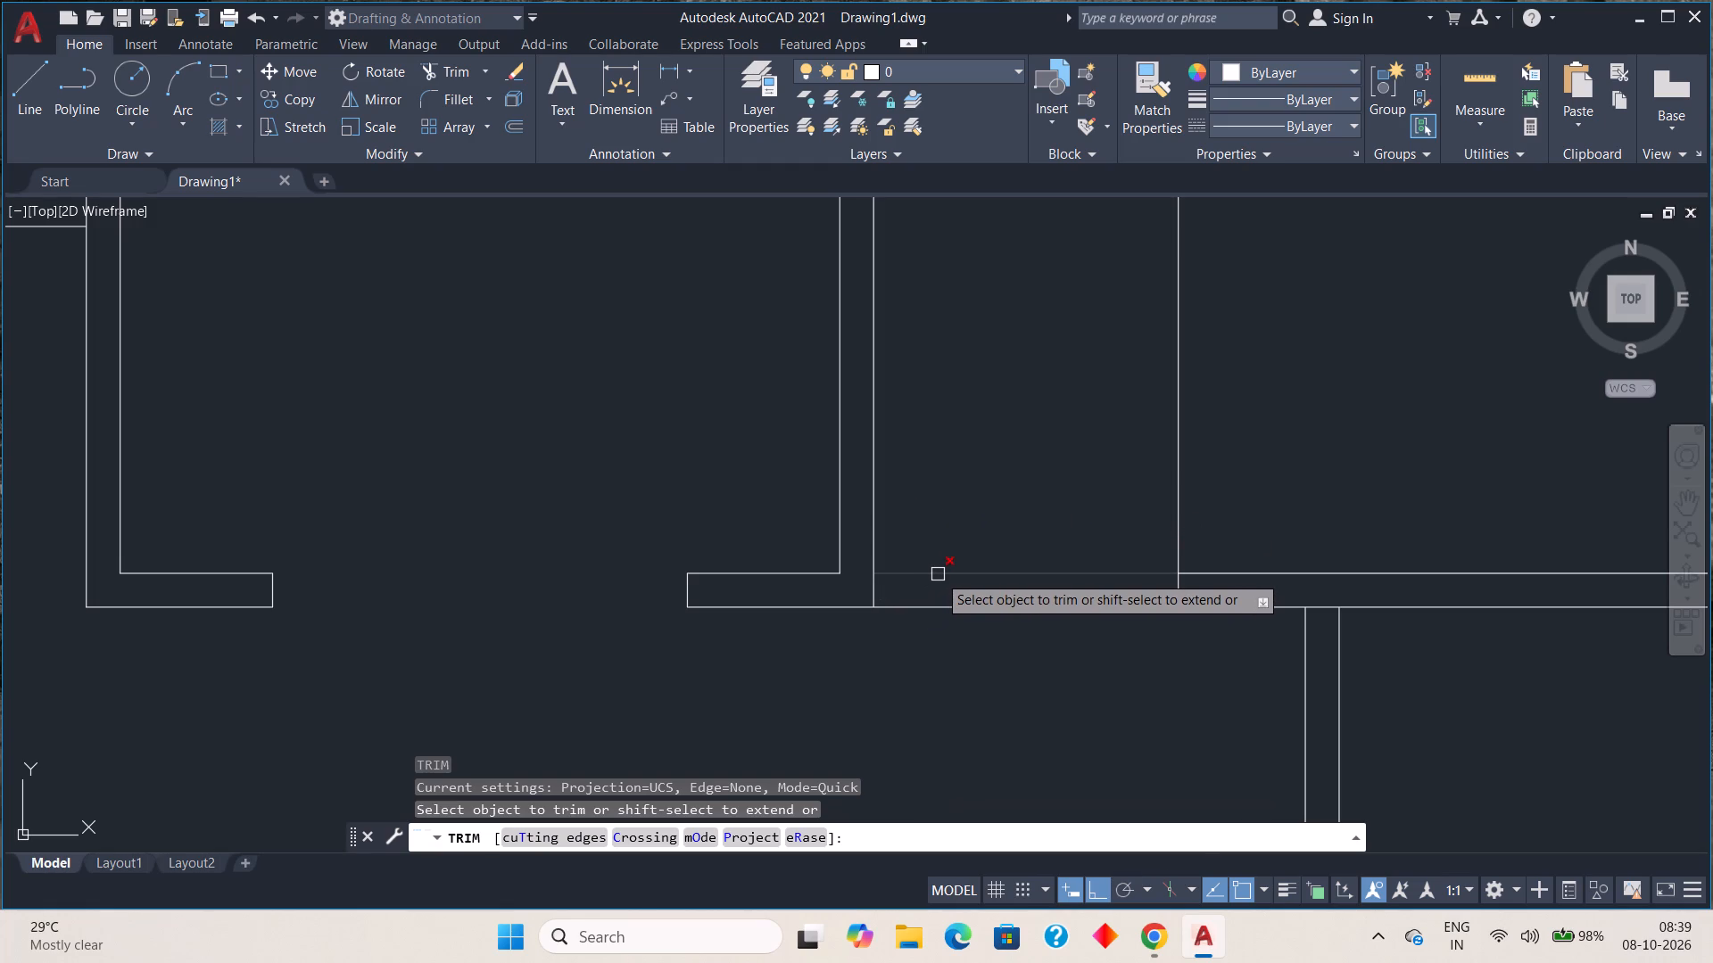
left_click(1179, 485)
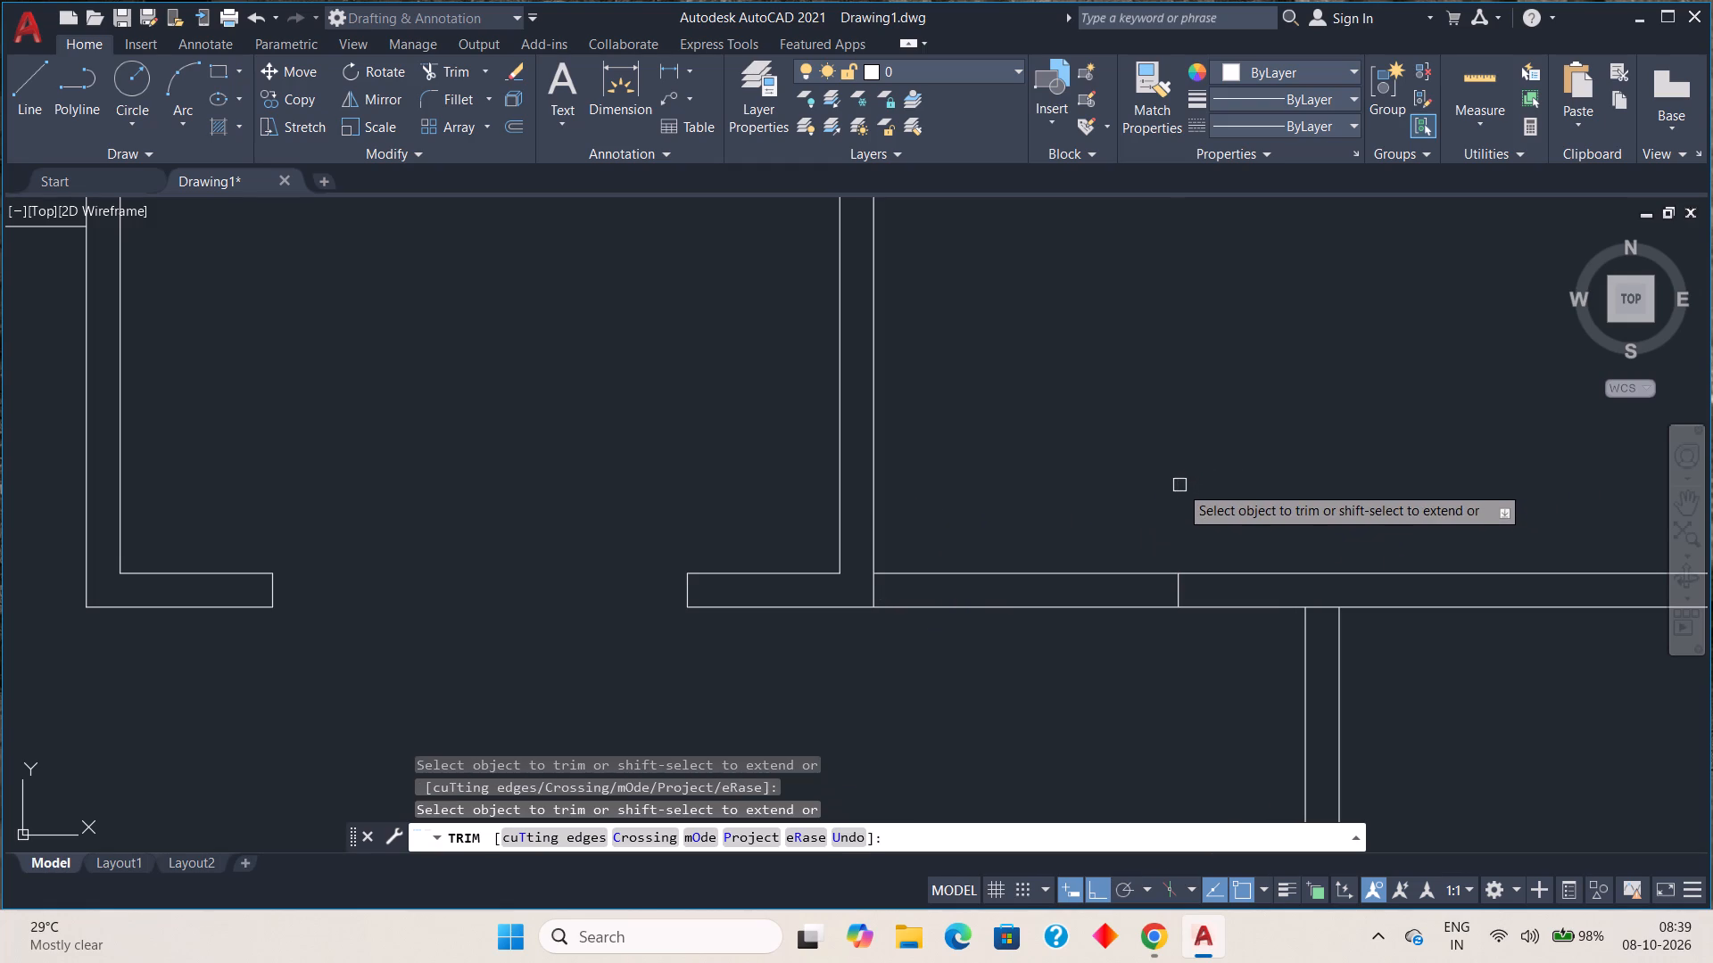
scroll(1183, 481, "down", 2)
middle_click_drag(1152, 401, 1109, 597)
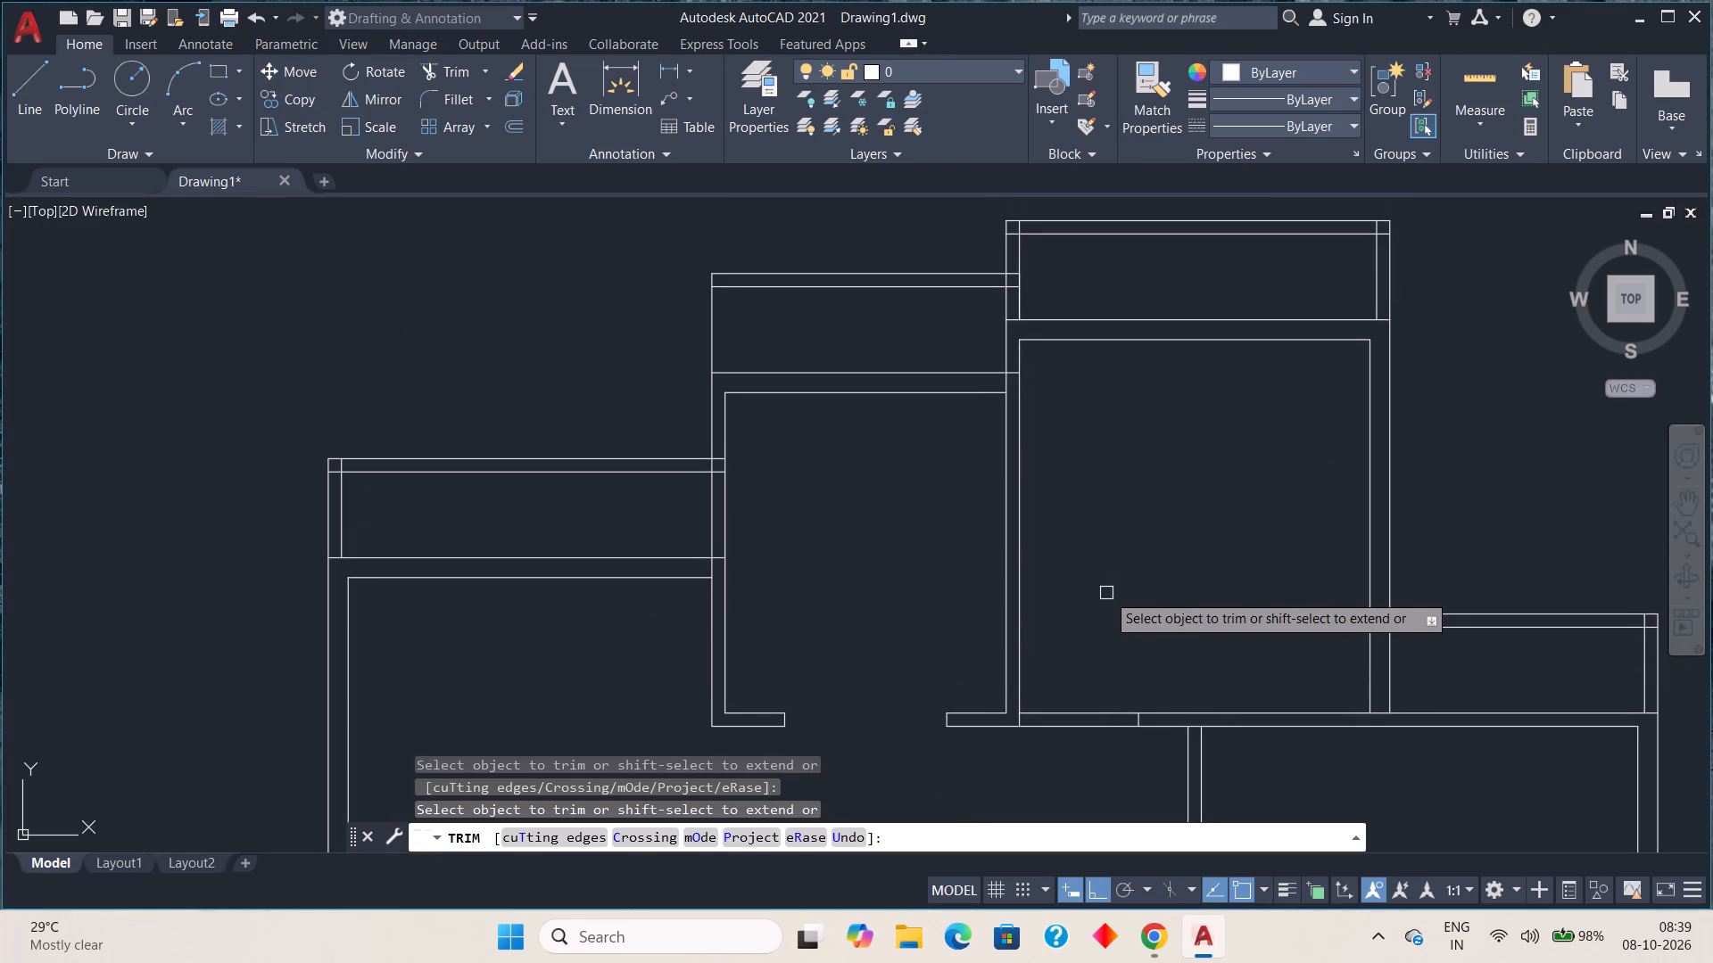
middle_click_drag(1097, 556, 1090, 484)
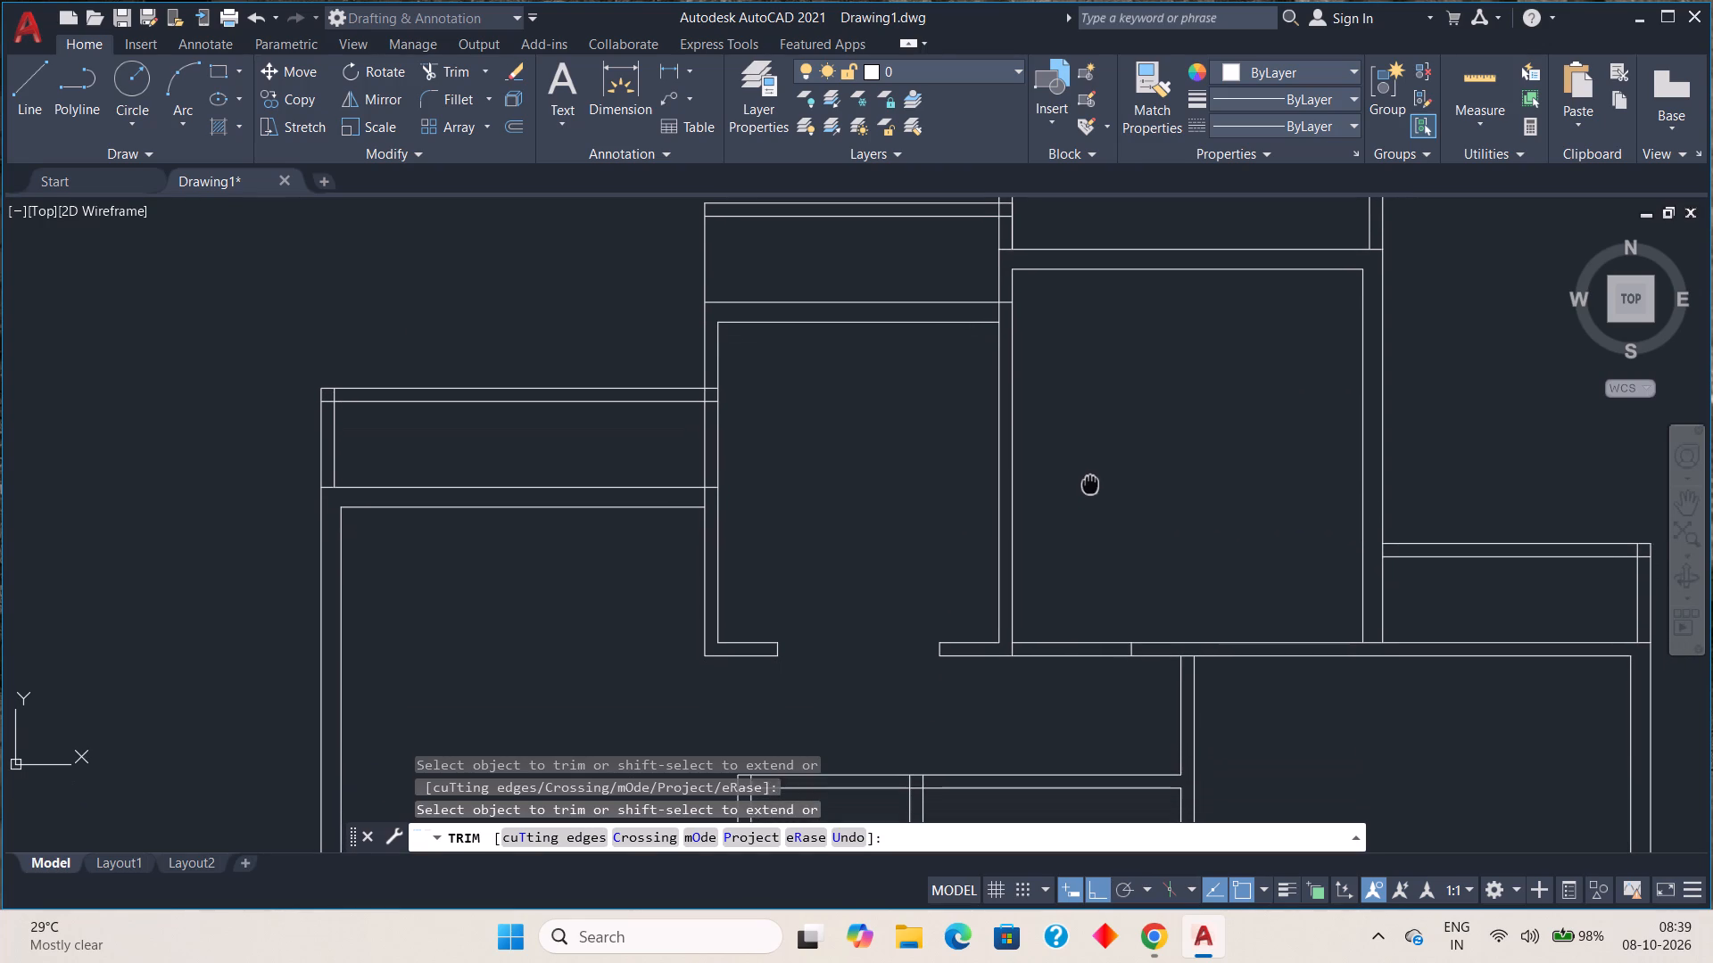
middle_click_drag(1090, 484, 1090, 481)
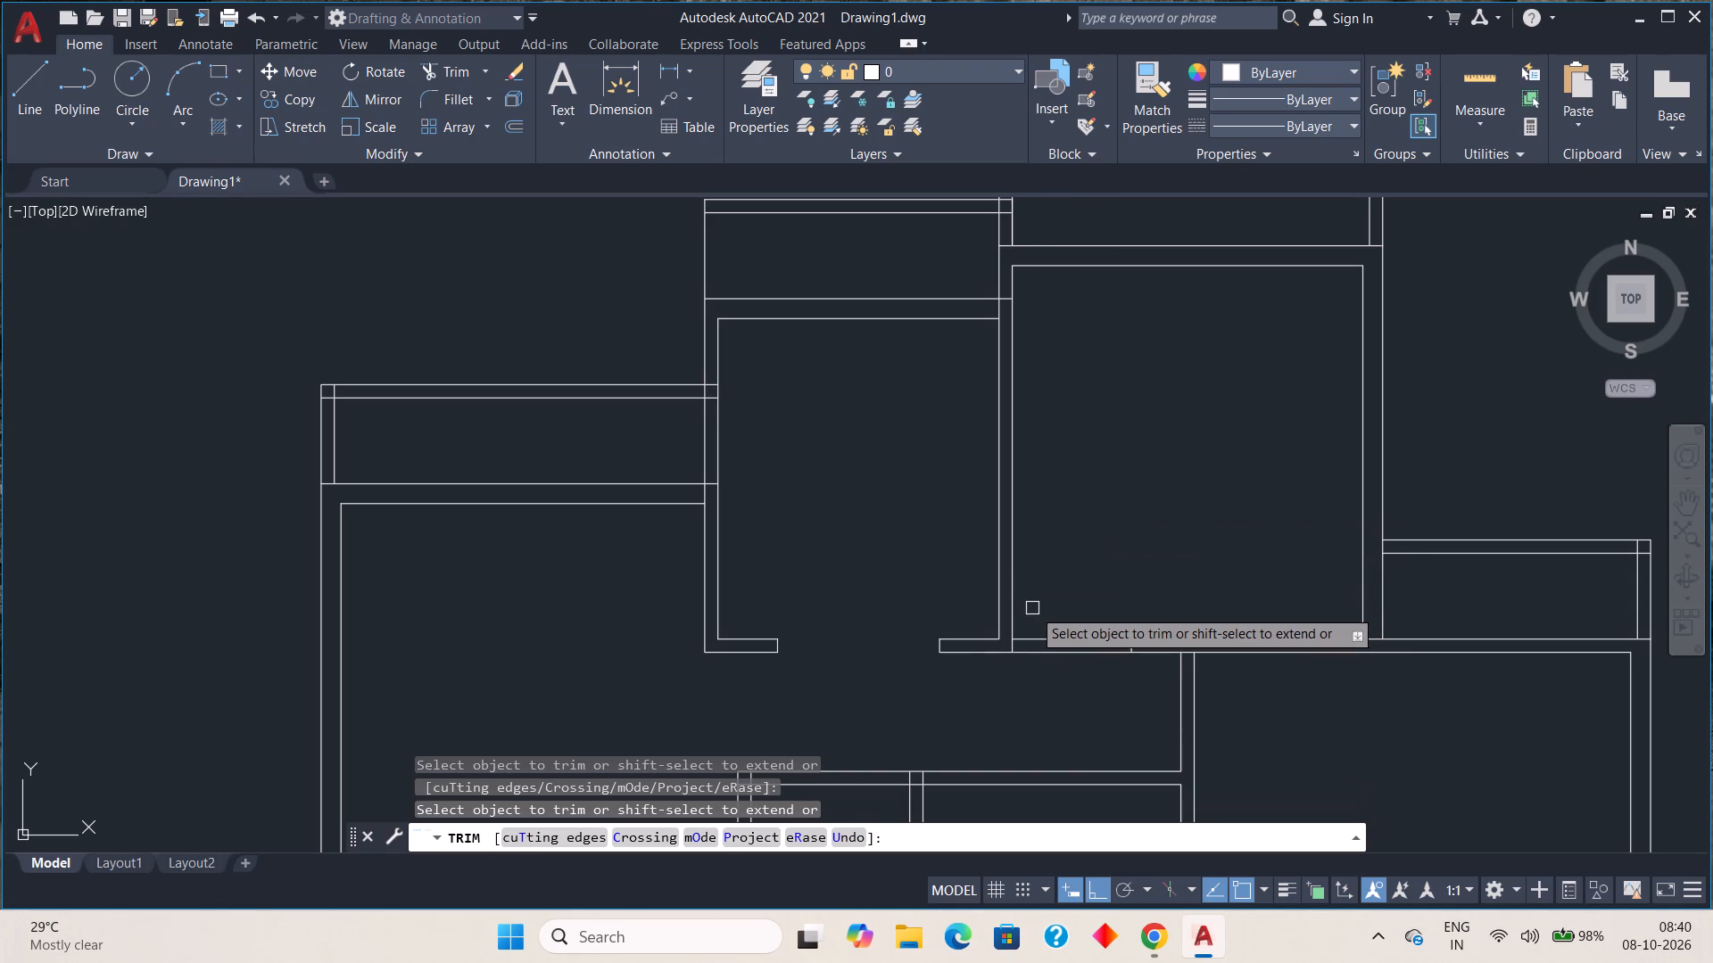
left_click_drag(1033, 608, 1040, 671)
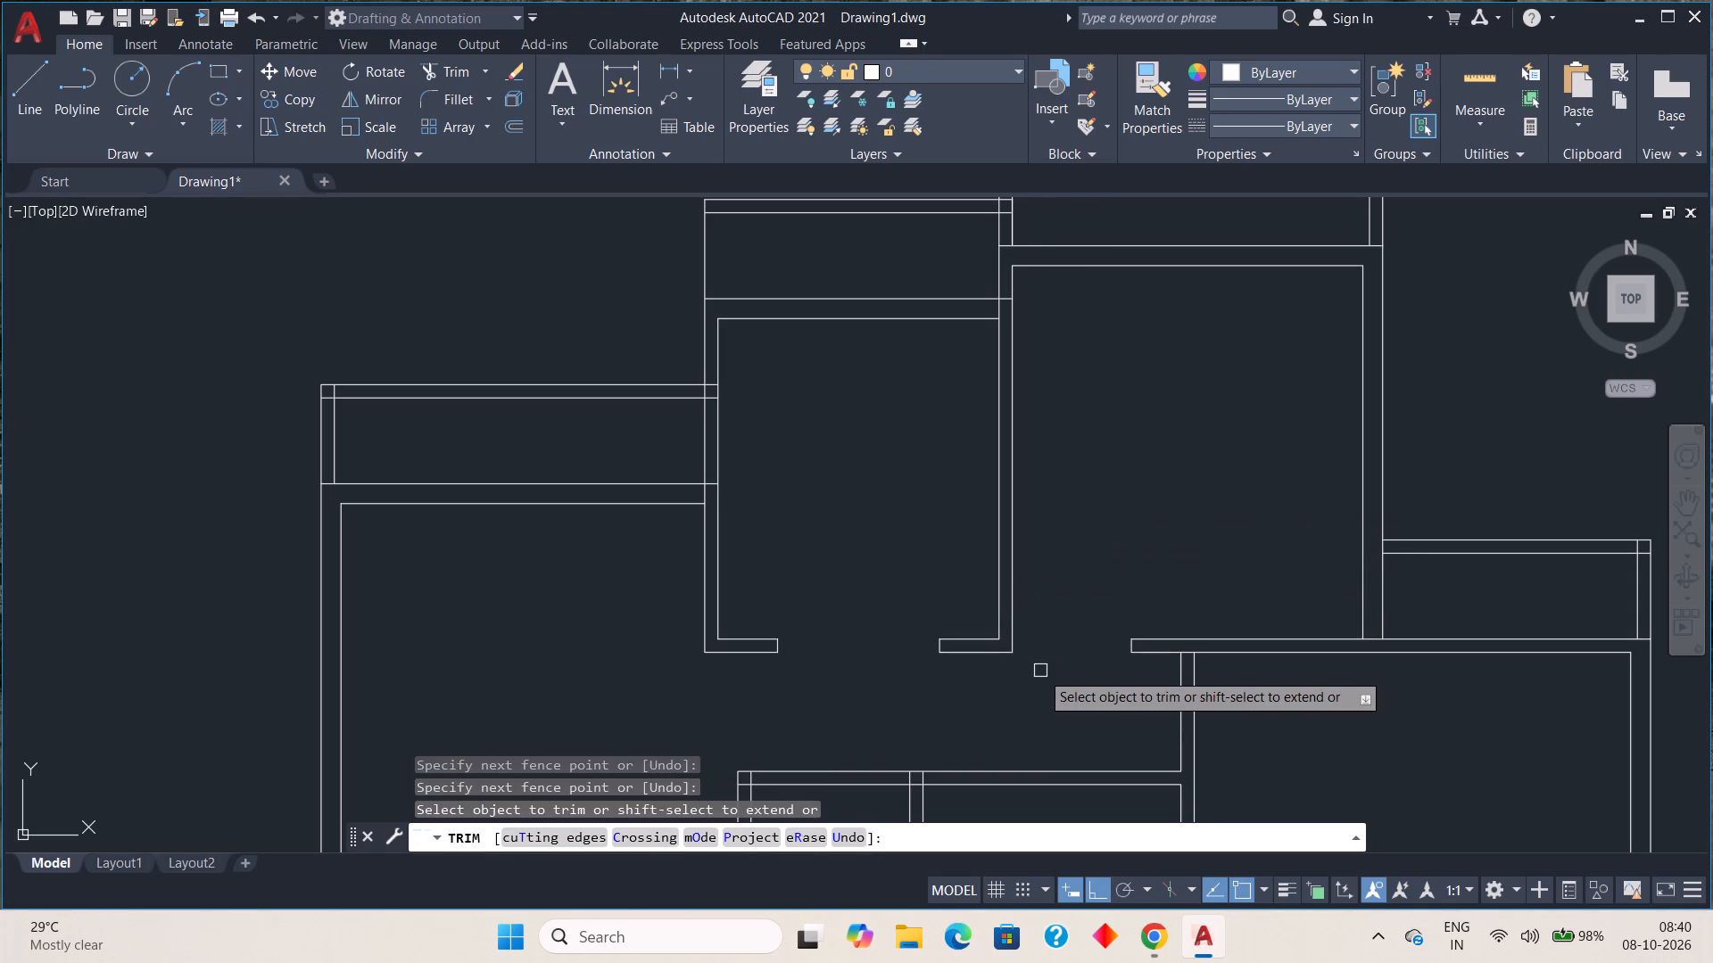
middle_click_drag(1038, 691, 1038, 571)
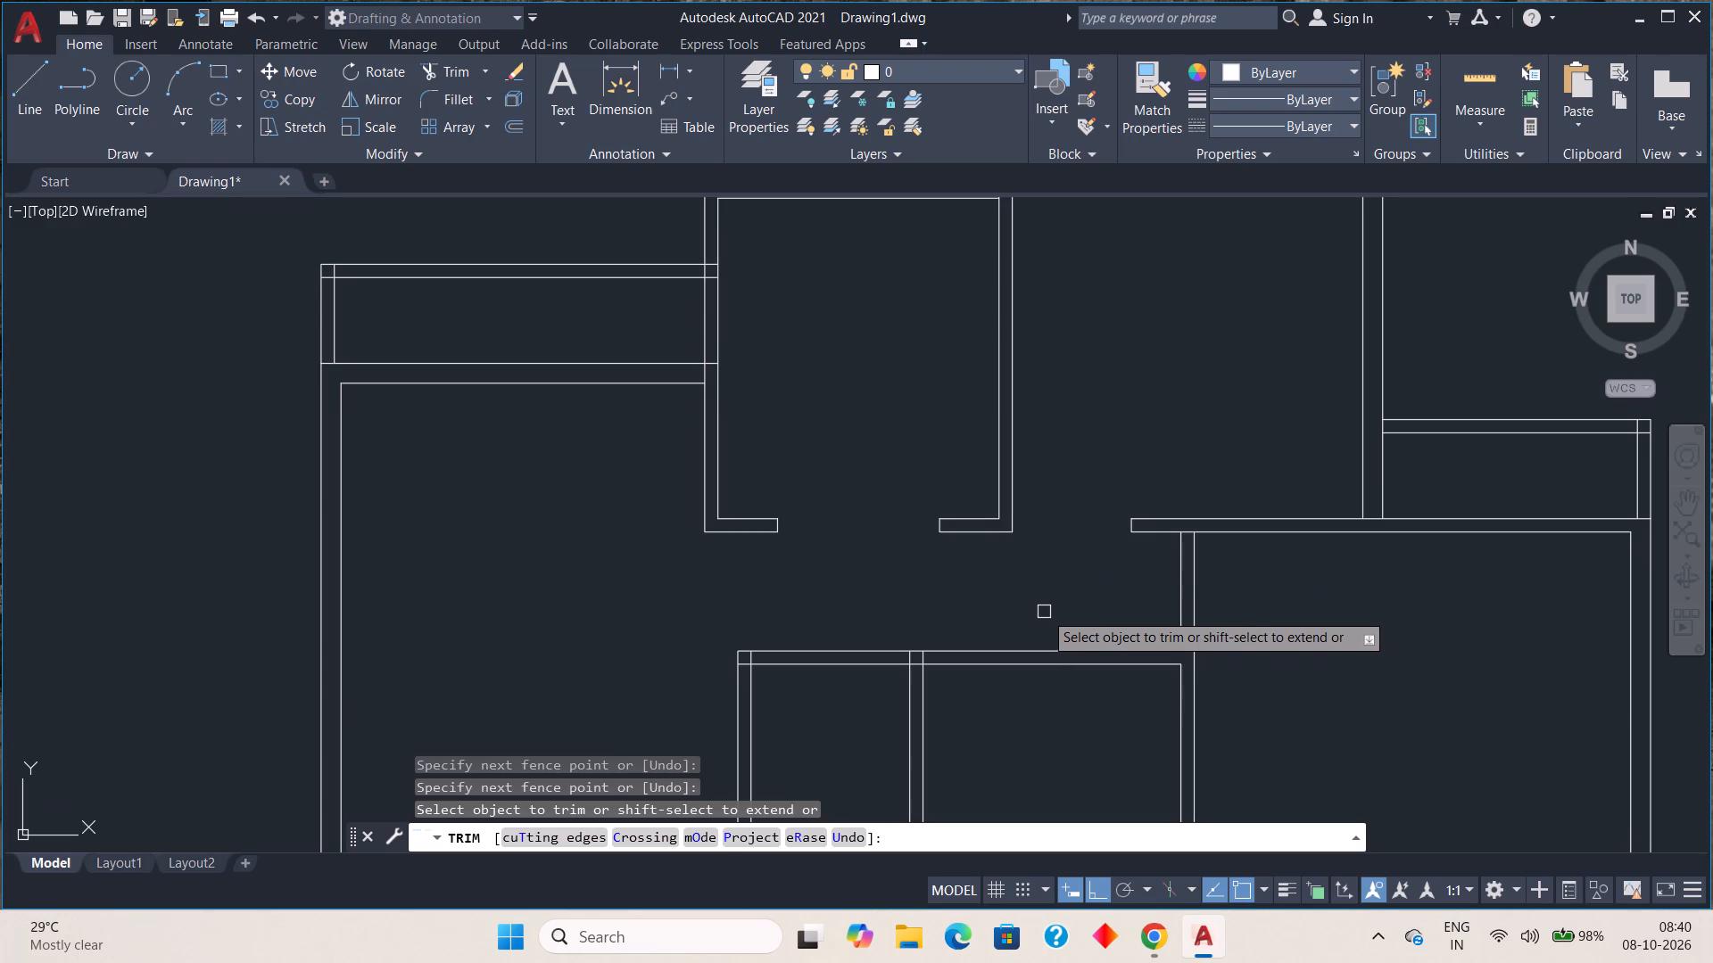
key("Escape")
key("Escape")
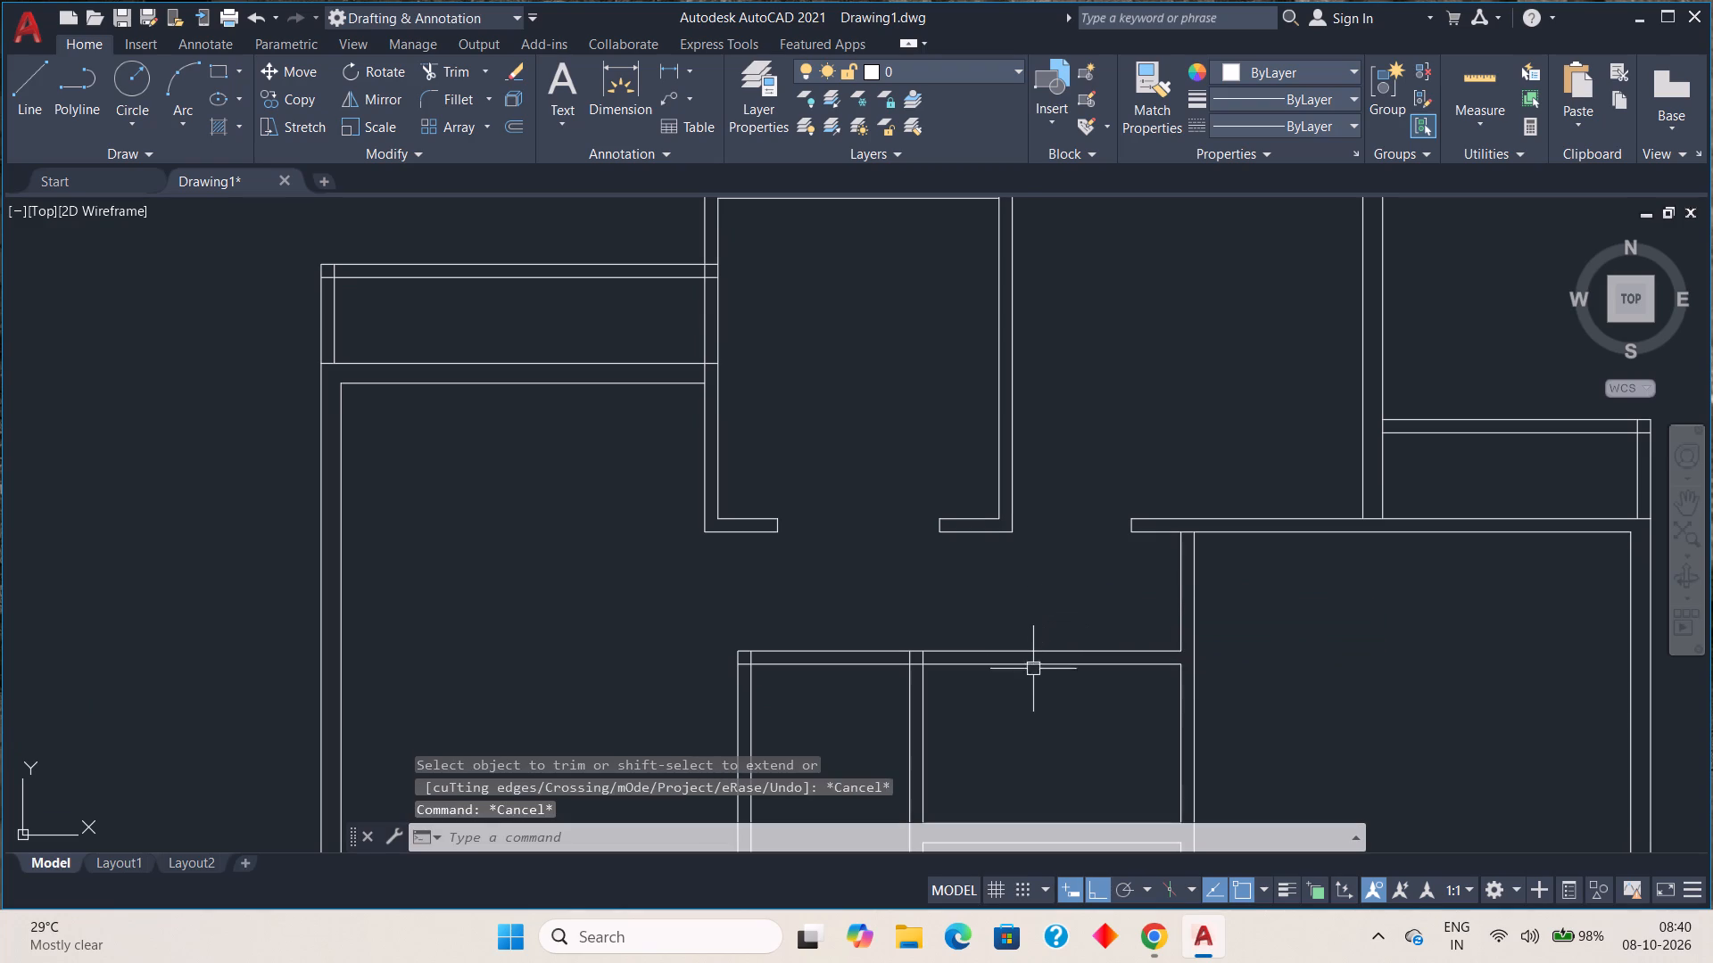
Stretch the inner top wall line of the two small lower rooms to the inner left wall line of the large right room.
middle_click_drag(1072, 708, 951, 521)
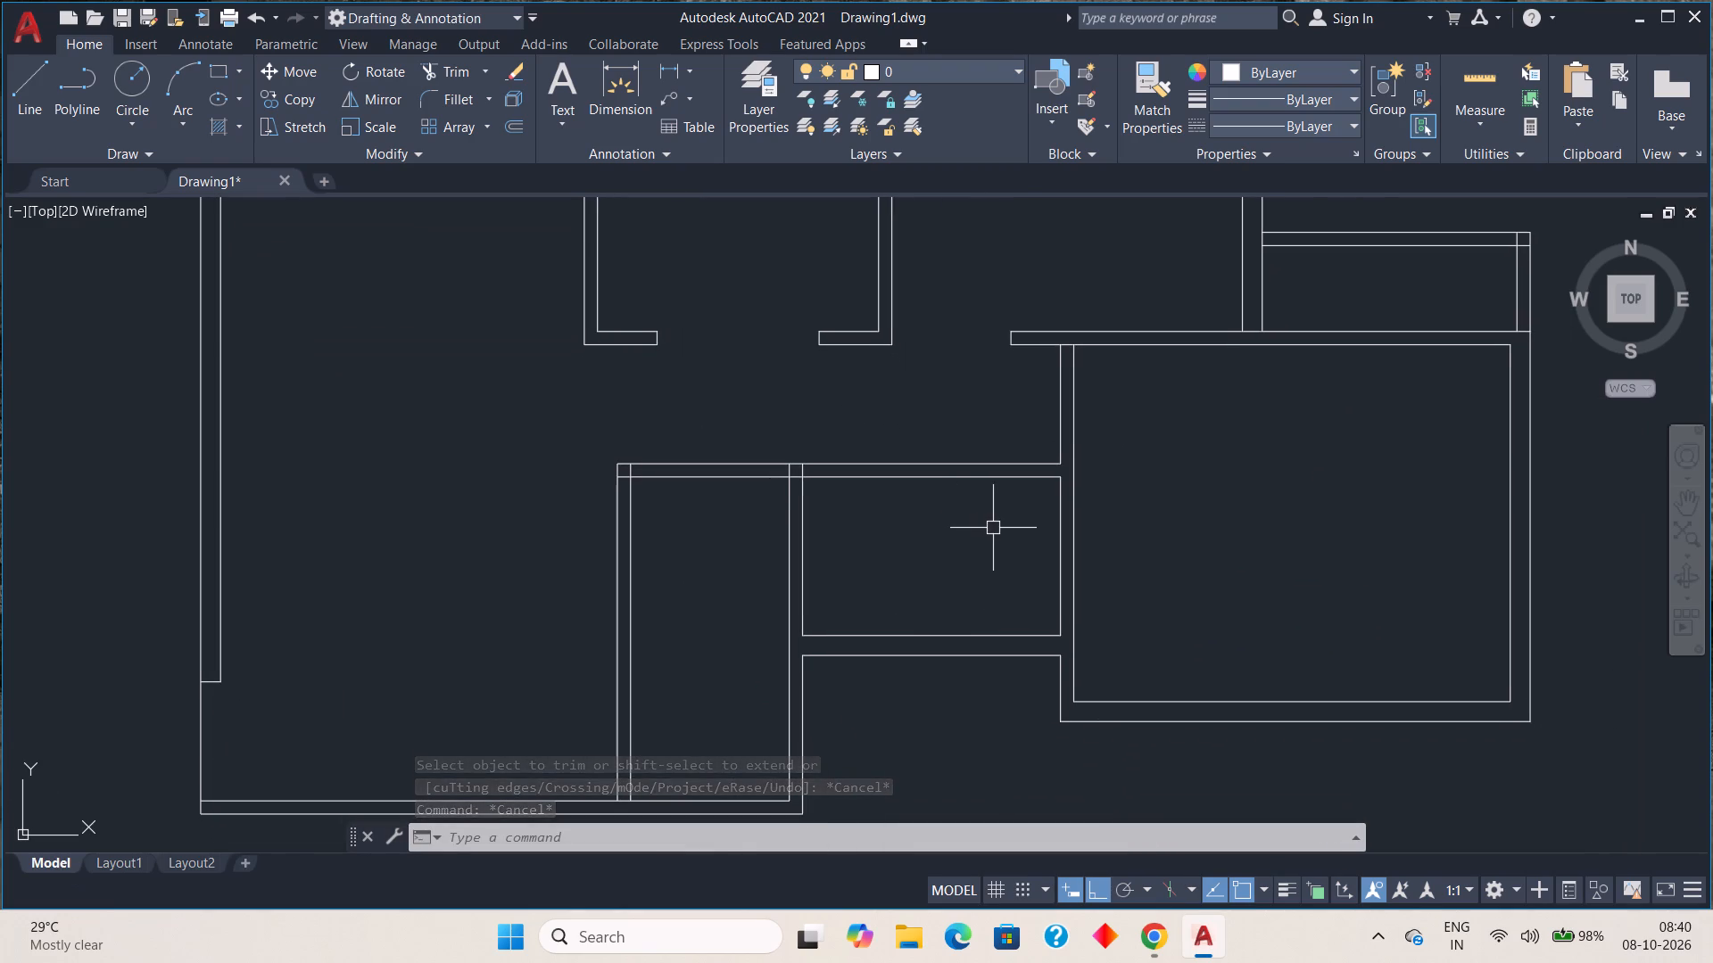
scroll(1030, 489, "up", 1)
left_click(1030, 473)
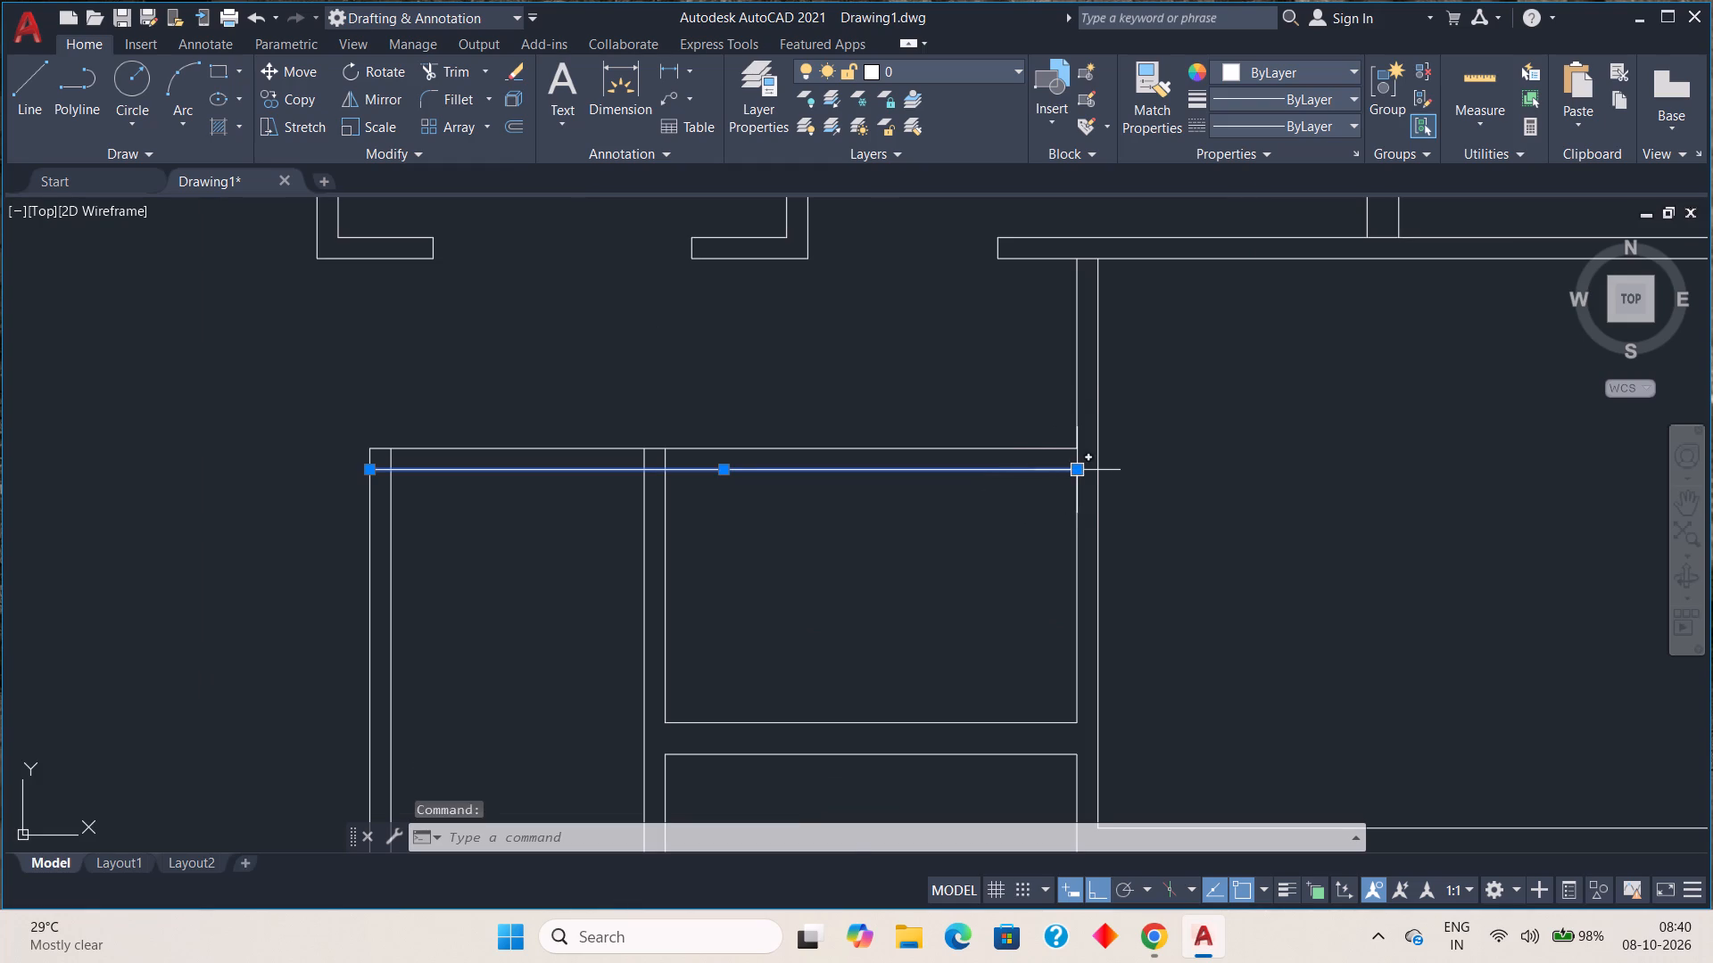
left_click(1079, 471)
left_click(1094, 469)
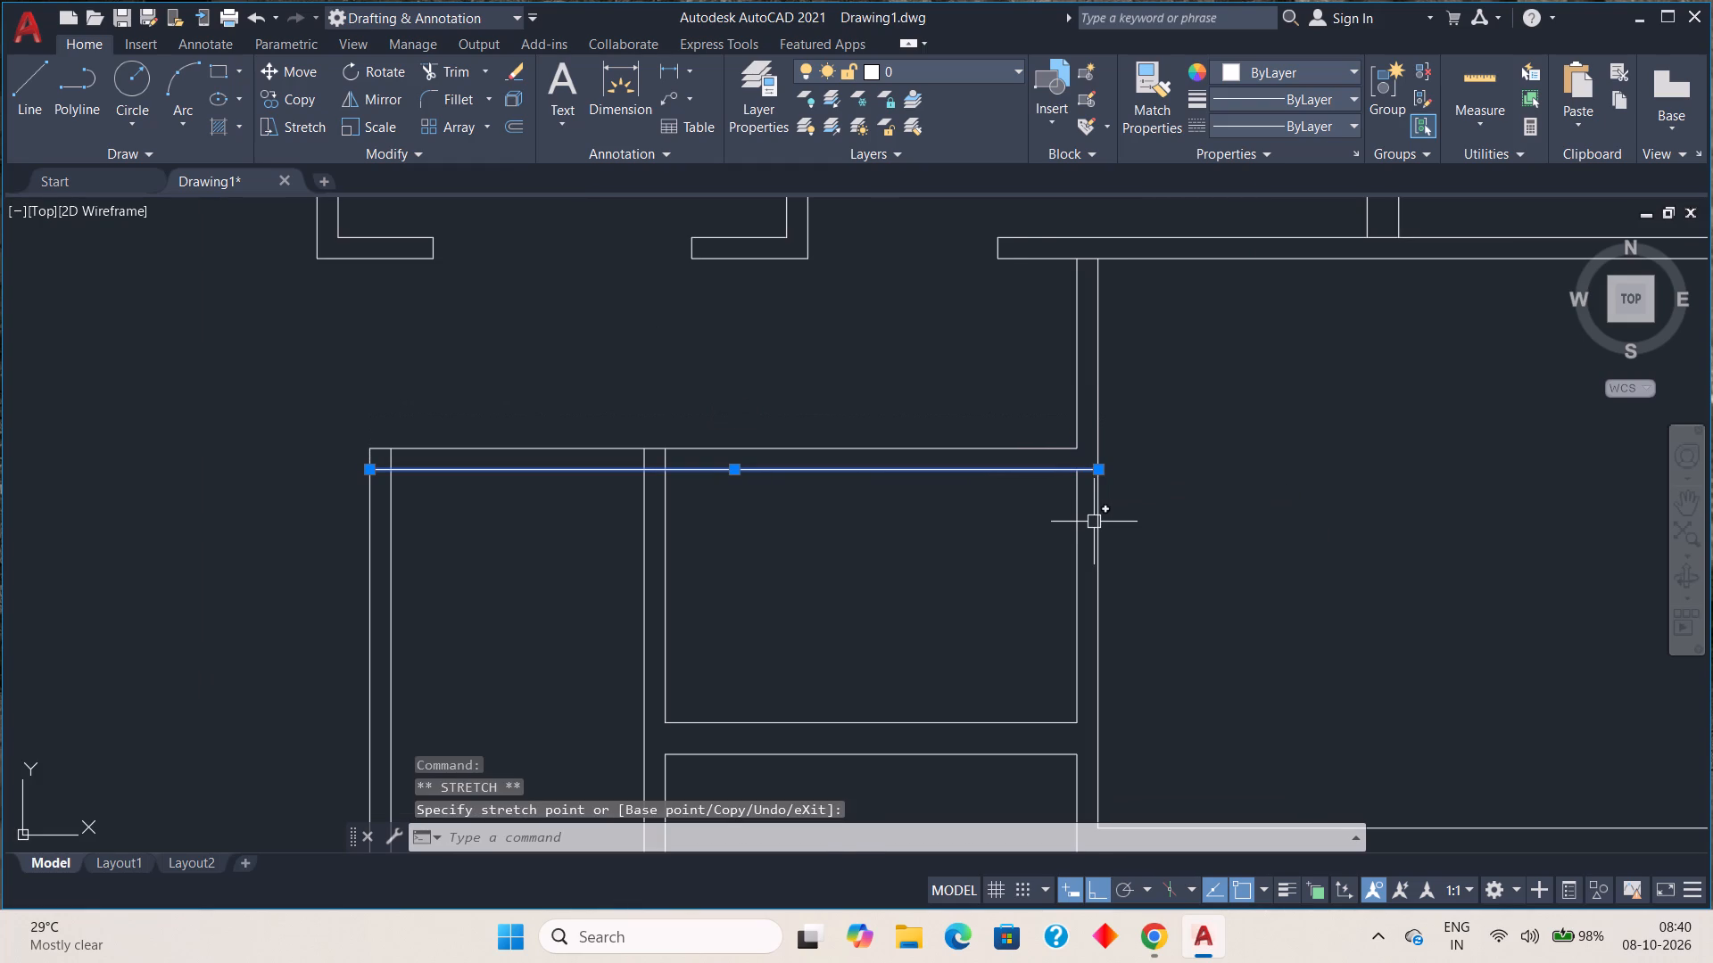
key("Escape")
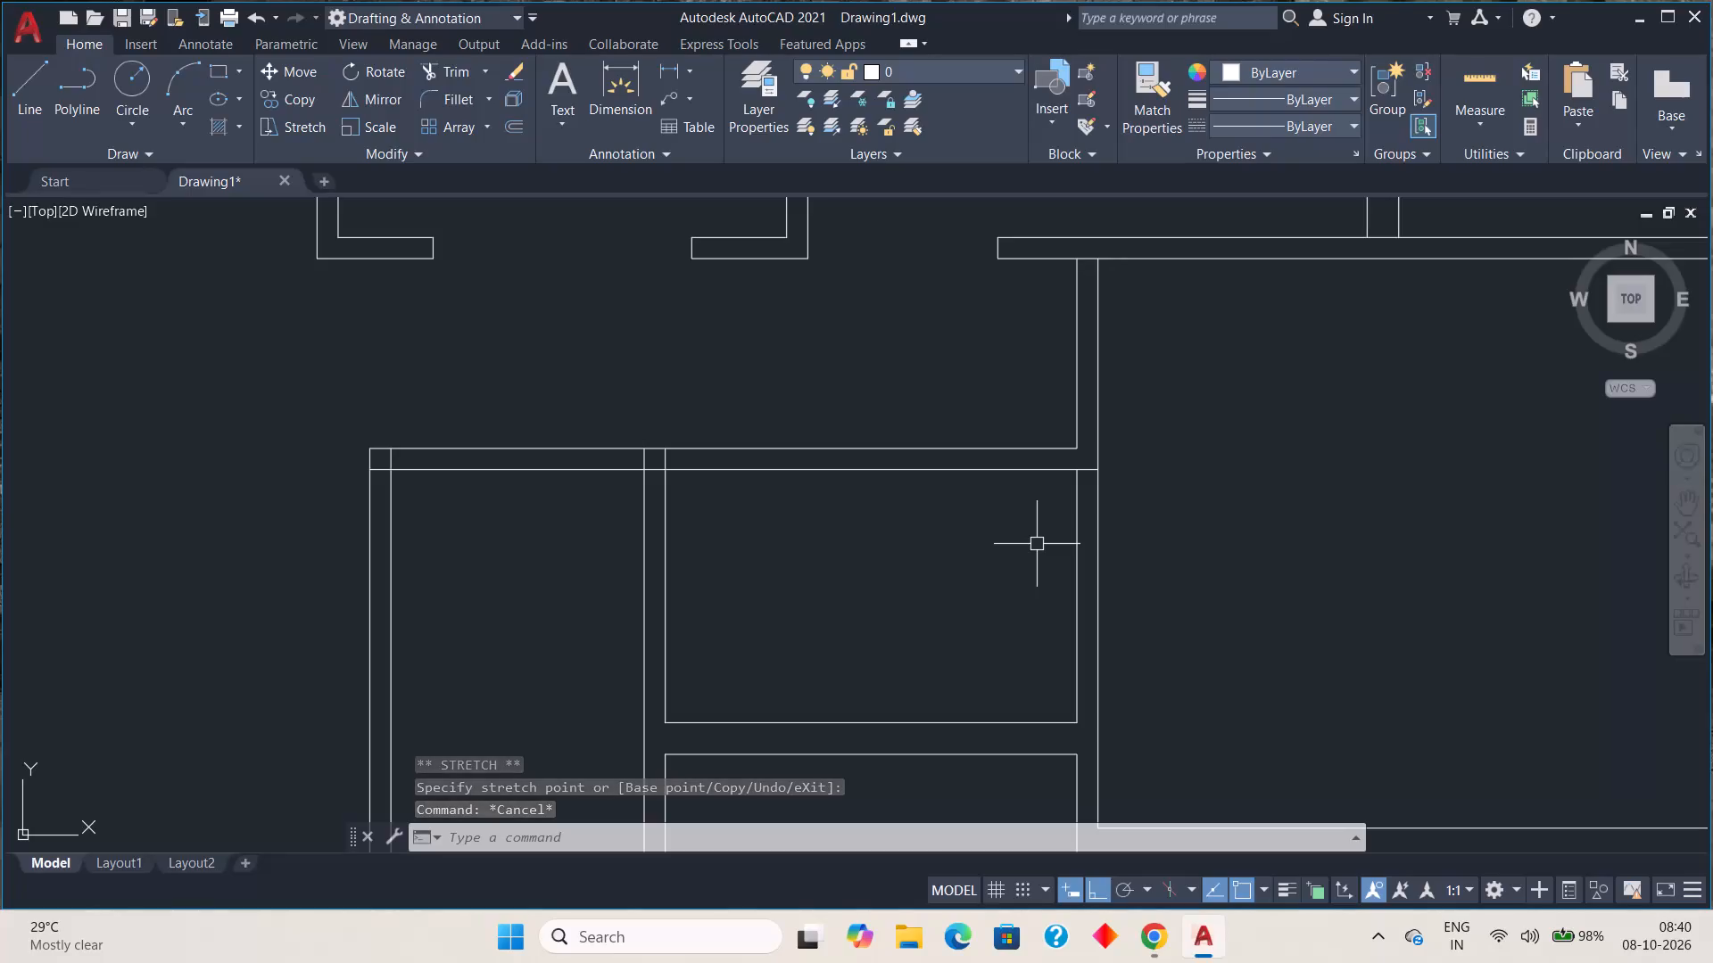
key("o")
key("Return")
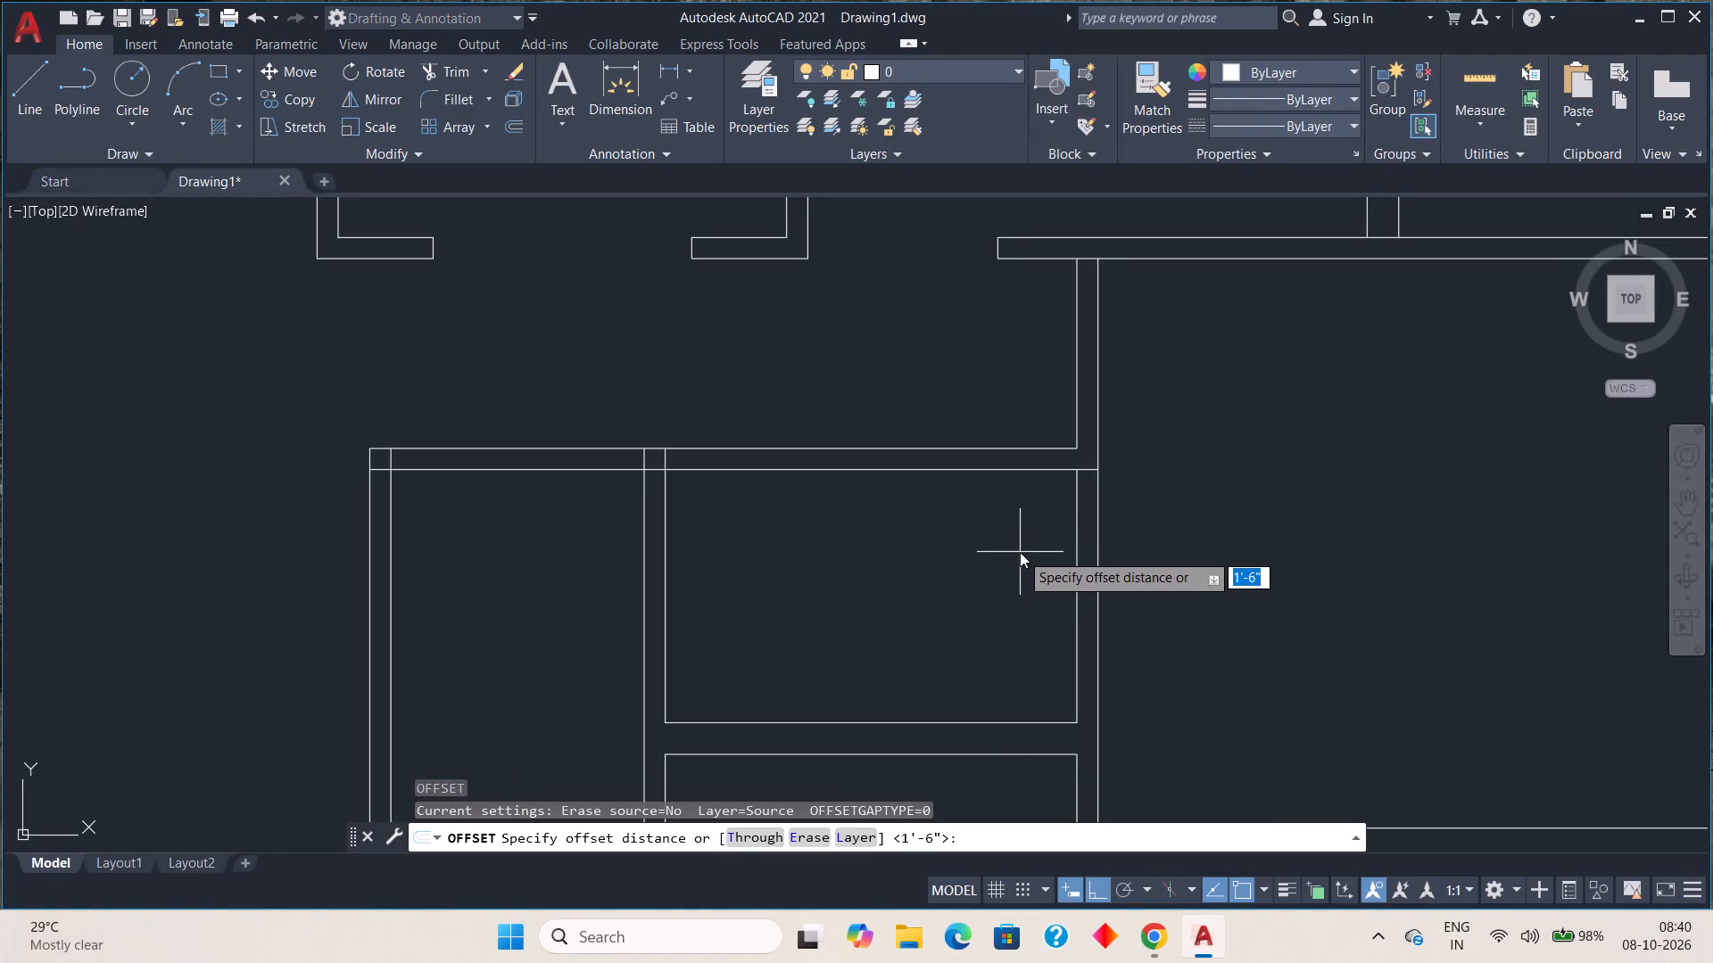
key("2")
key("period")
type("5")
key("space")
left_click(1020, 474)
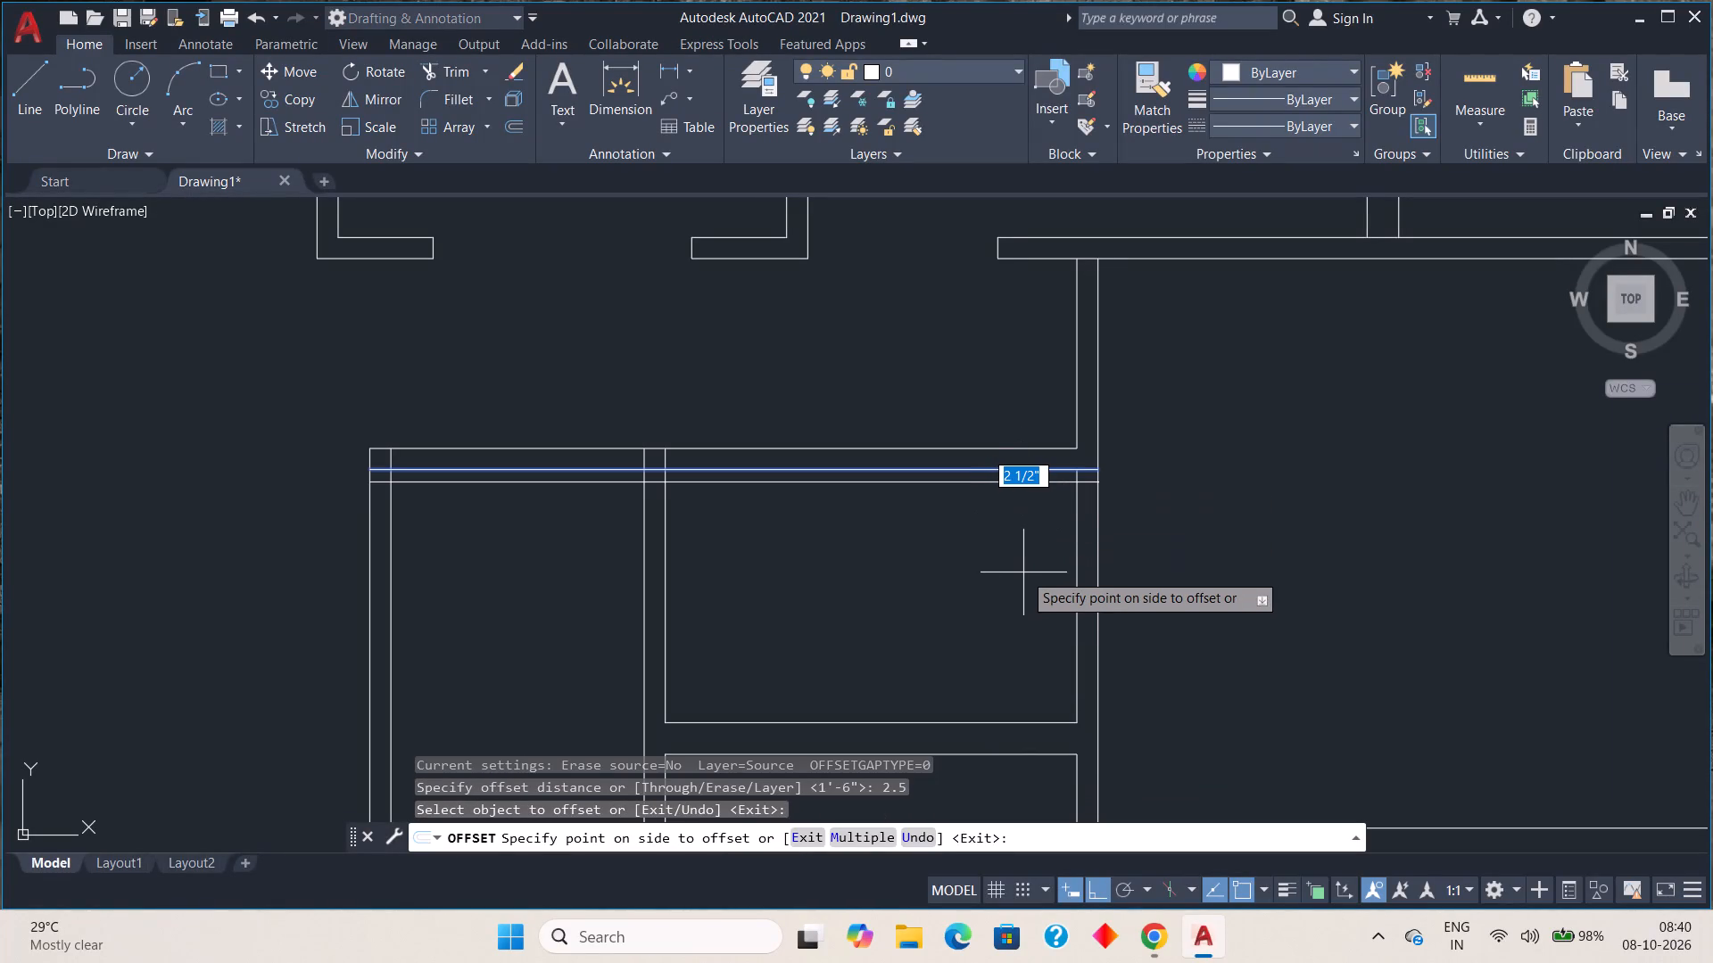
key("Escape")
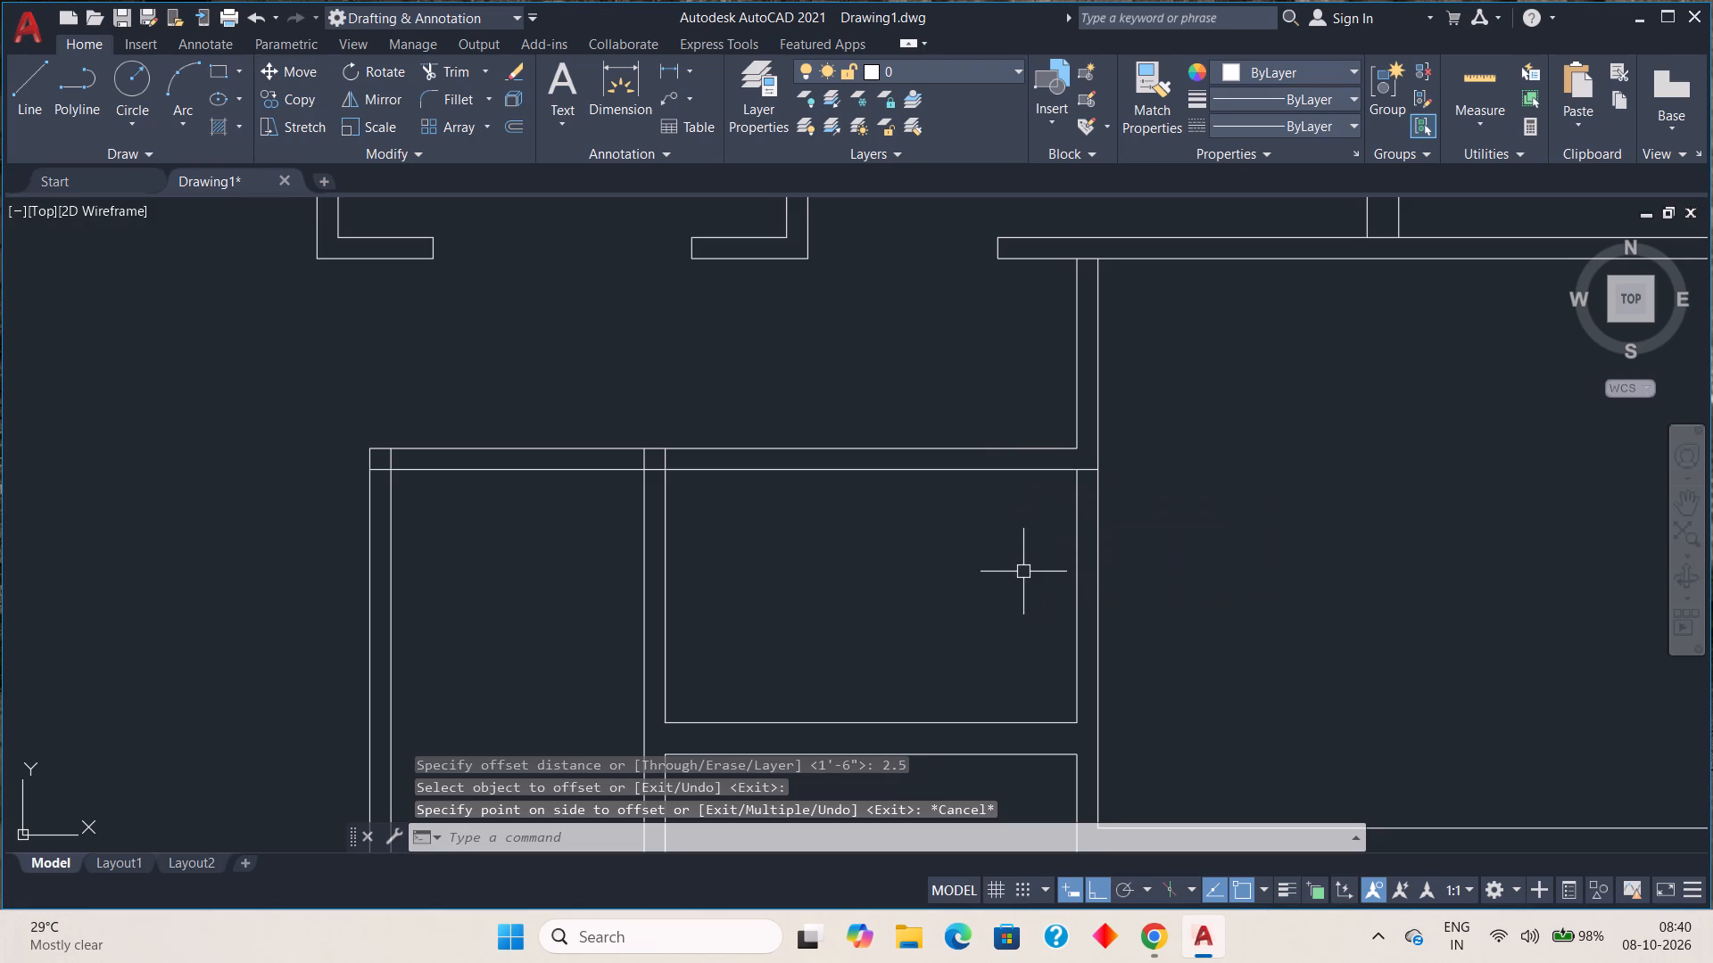
Offset the extended inner top wall line of the small lower rooms 2.5' downward.
key("o")
key("Return")
key("2")
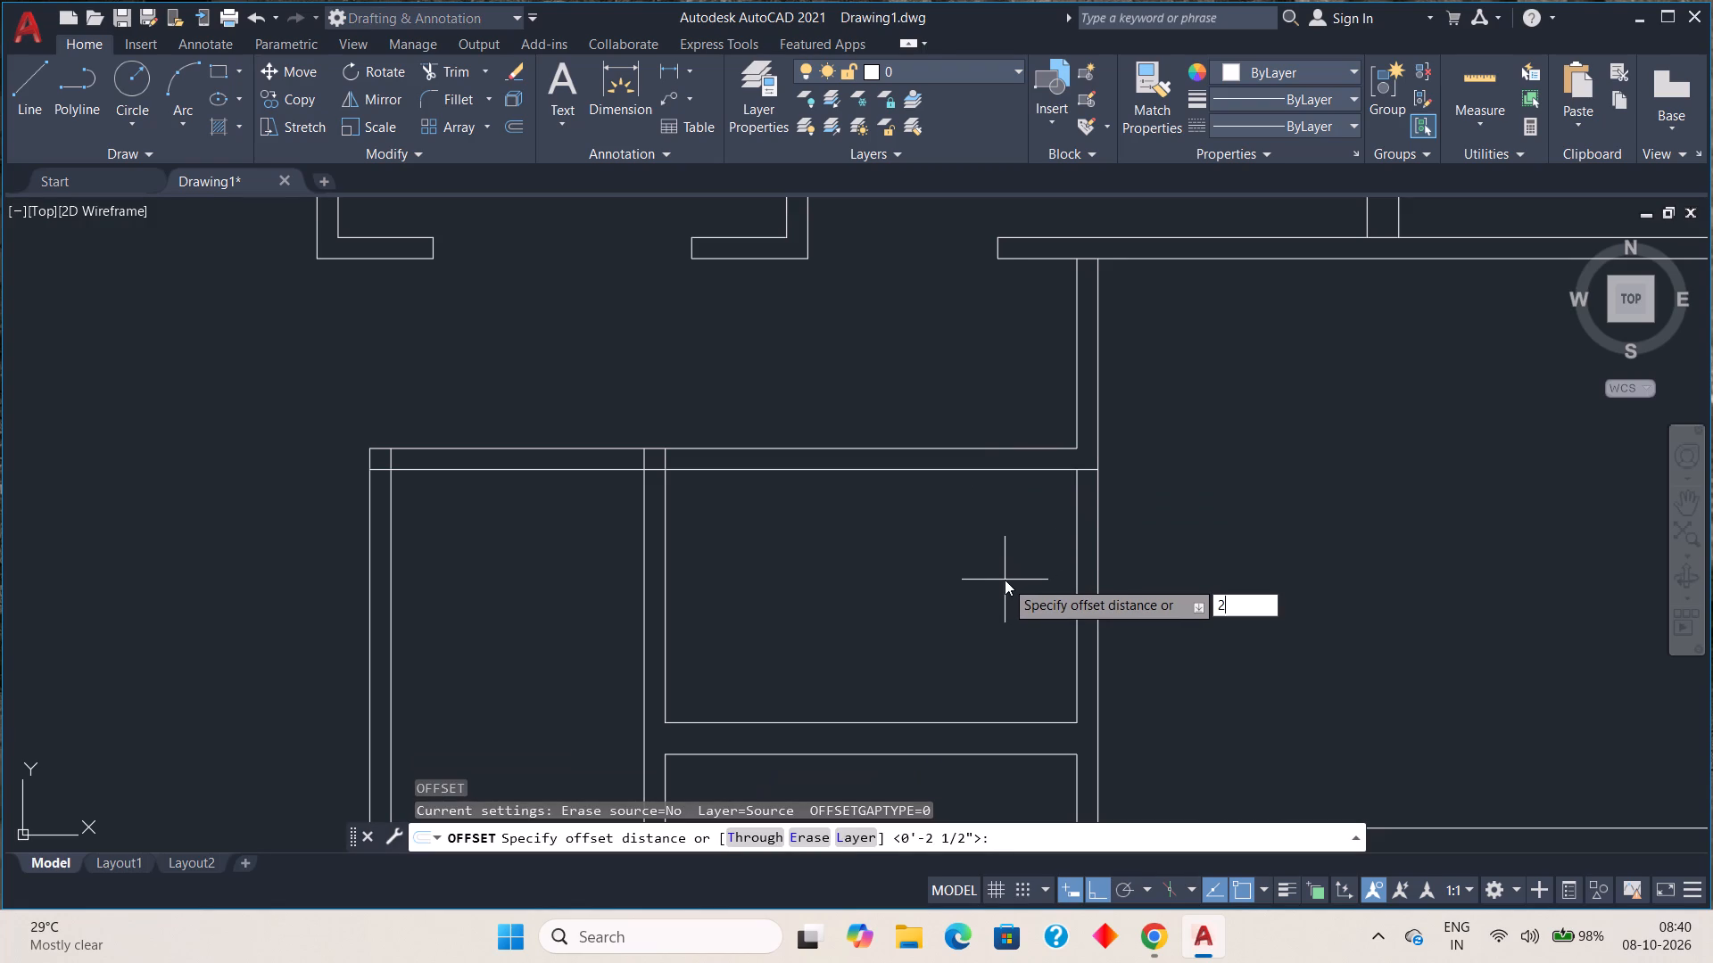
key("period")
type("5'")
key("space")
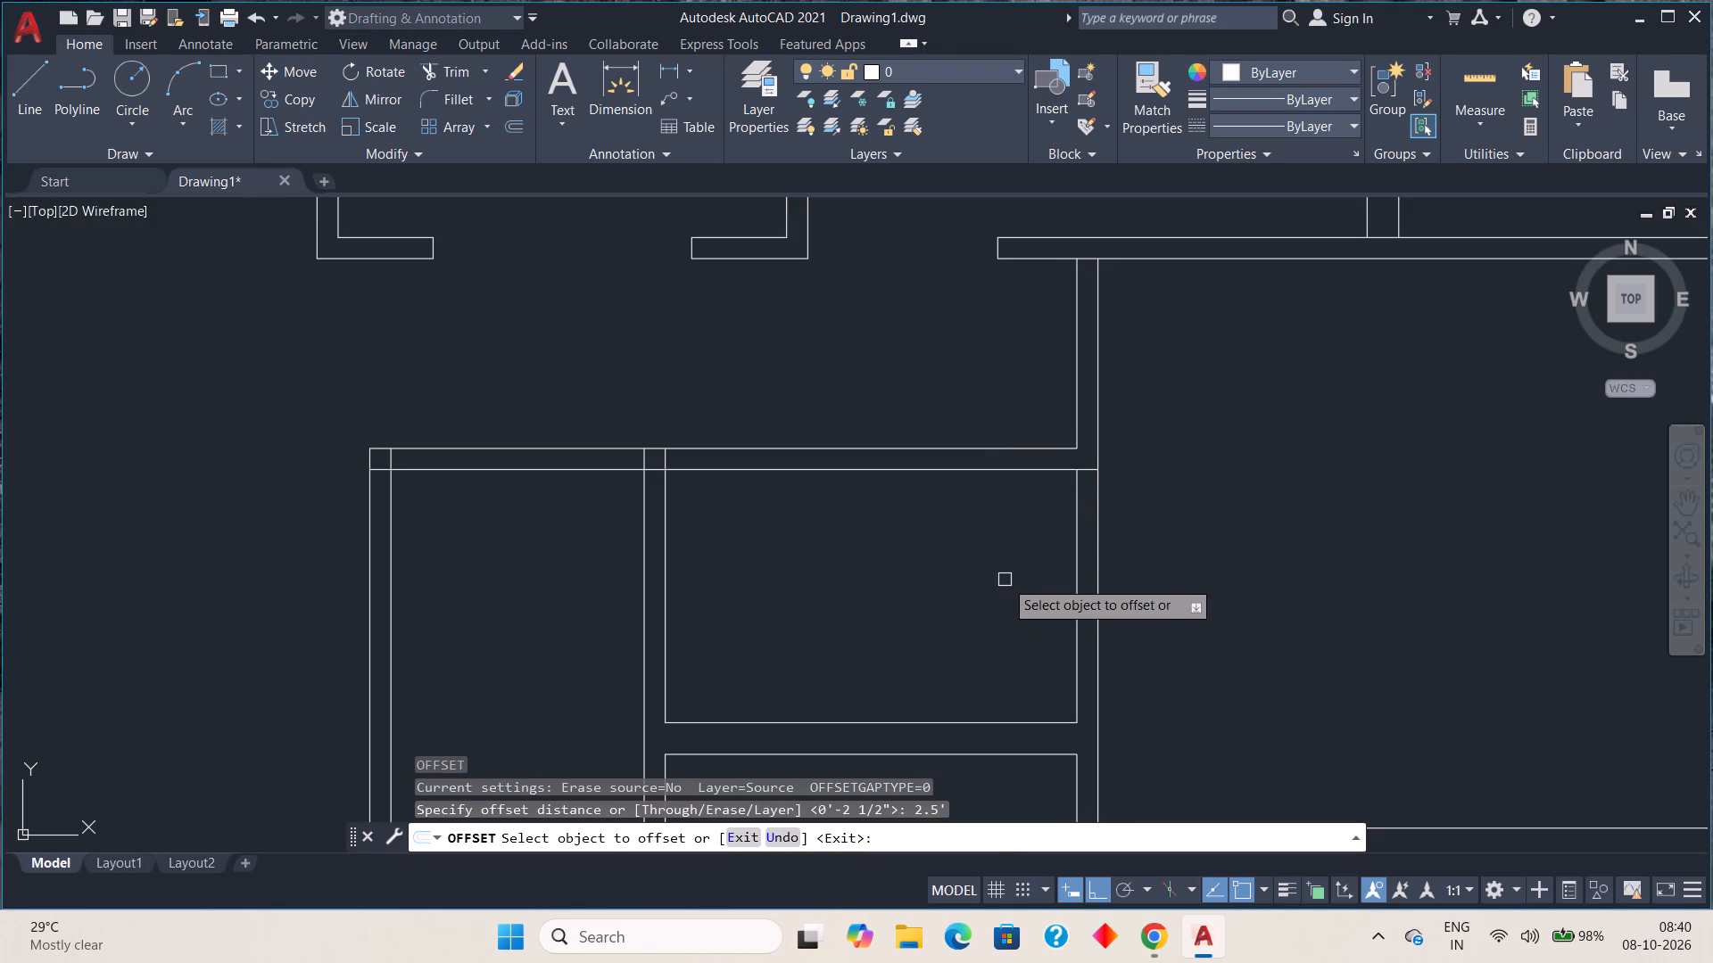
left_click(969, 472)
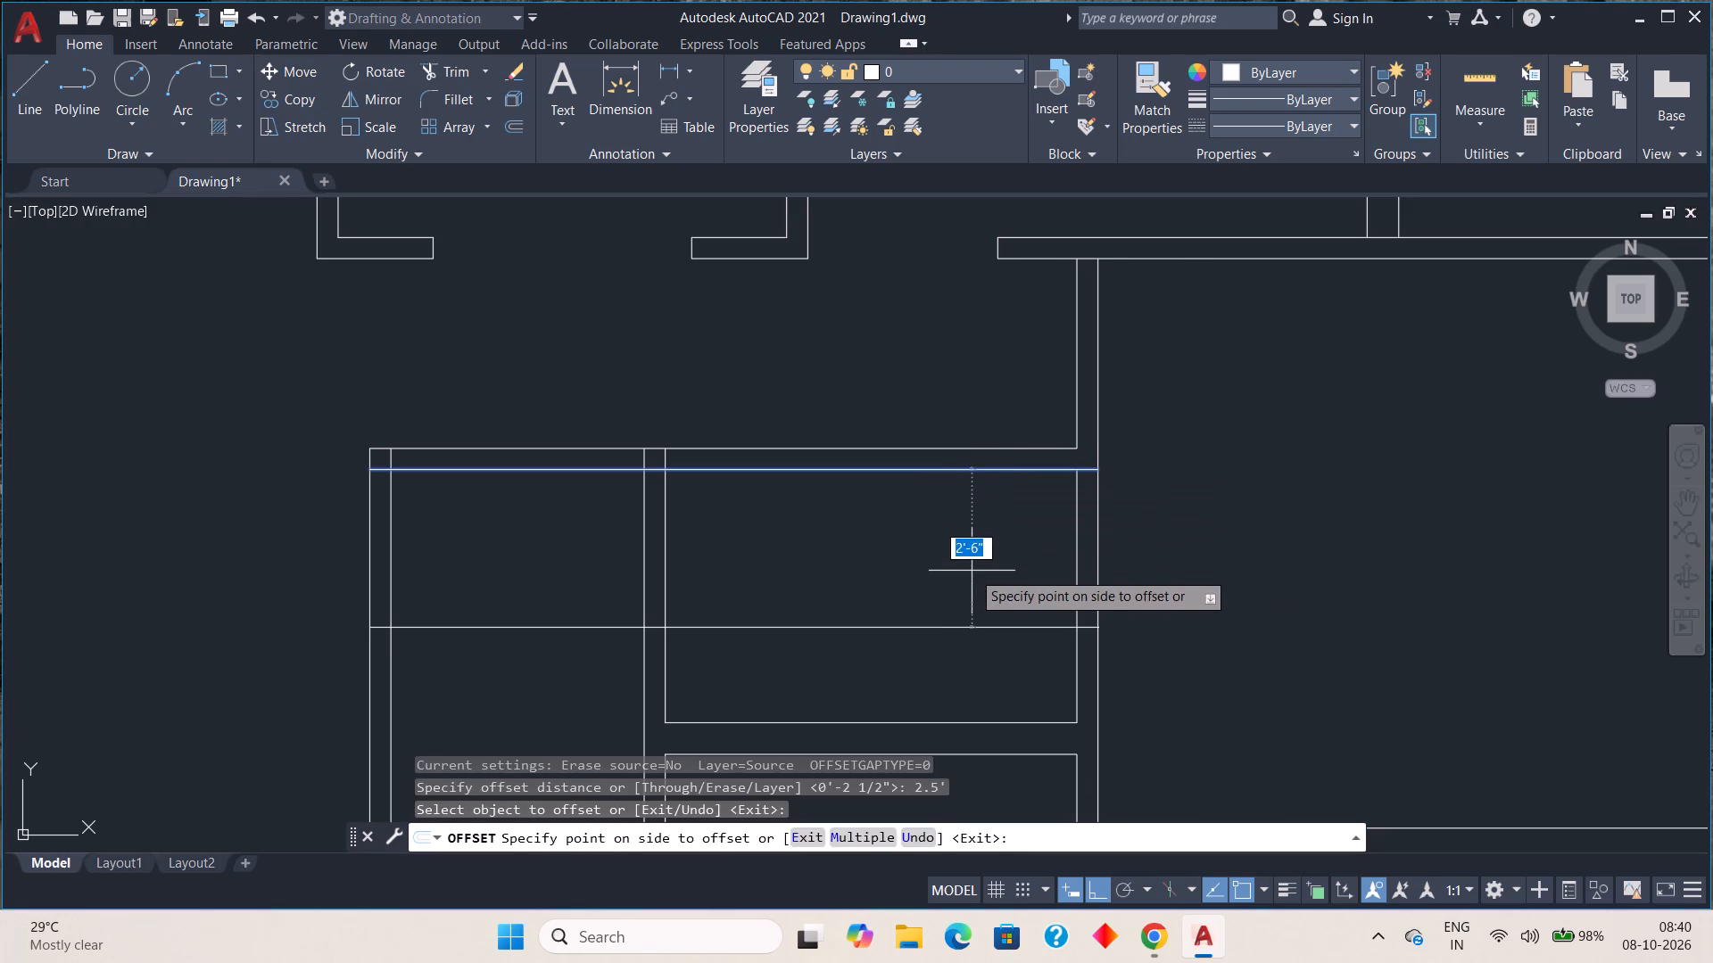
left_click(972, 571)
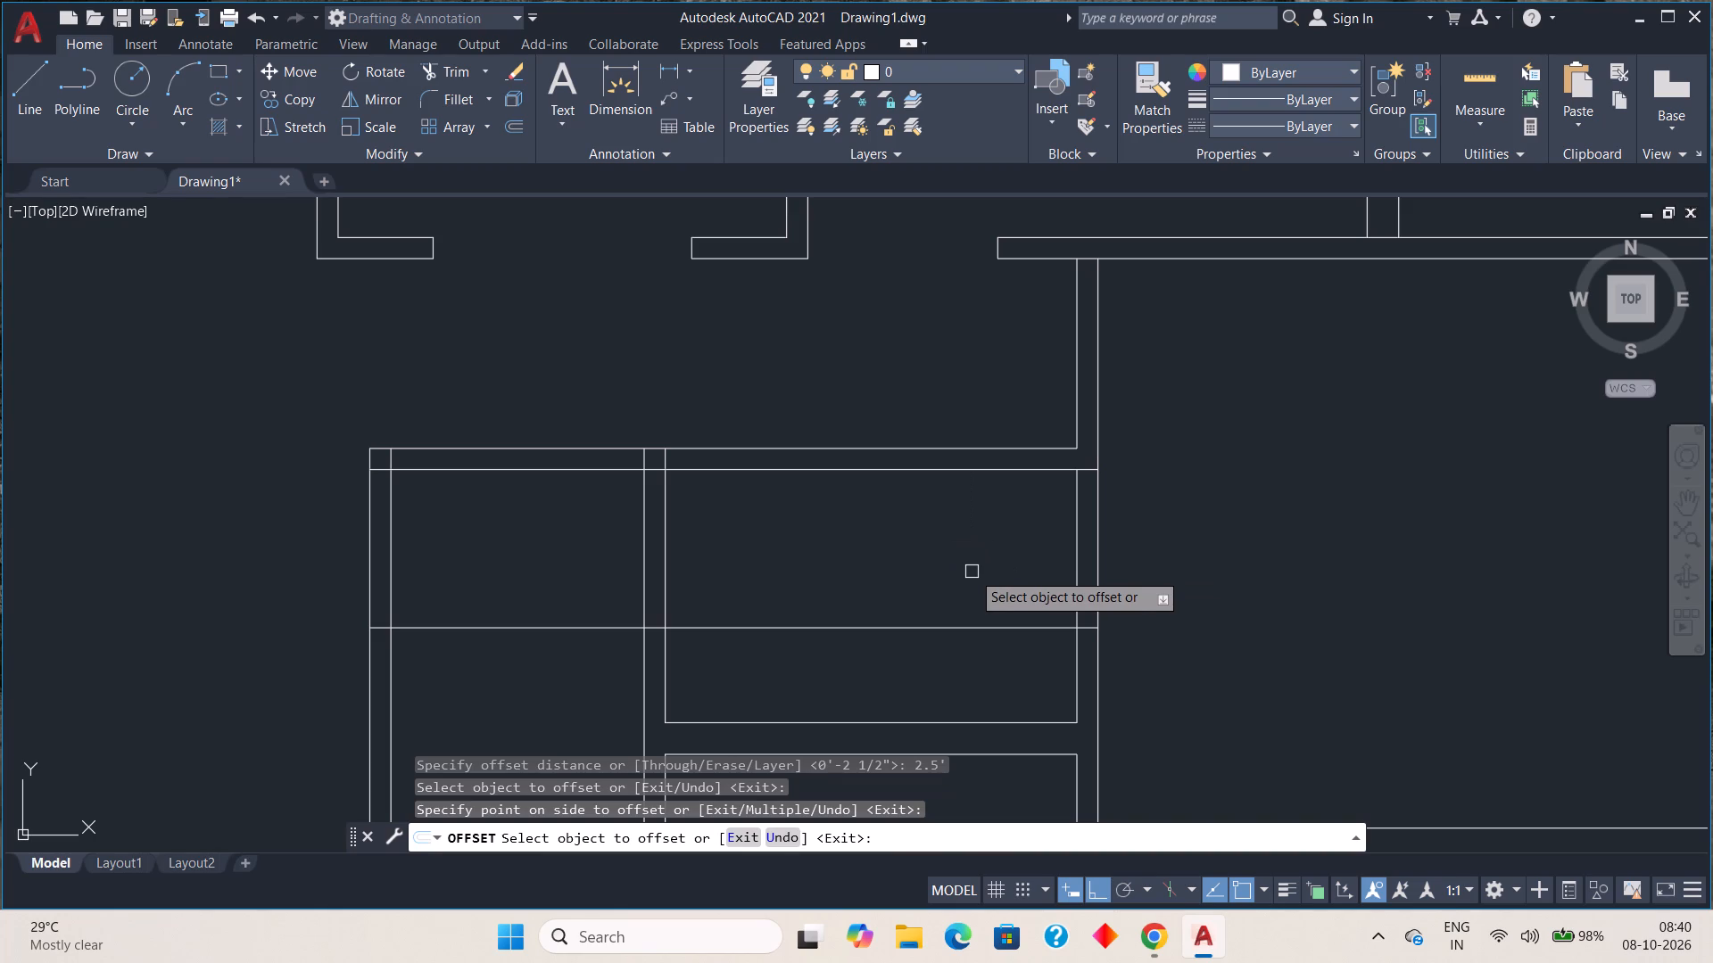
scroll(961, 569, "down", 1)
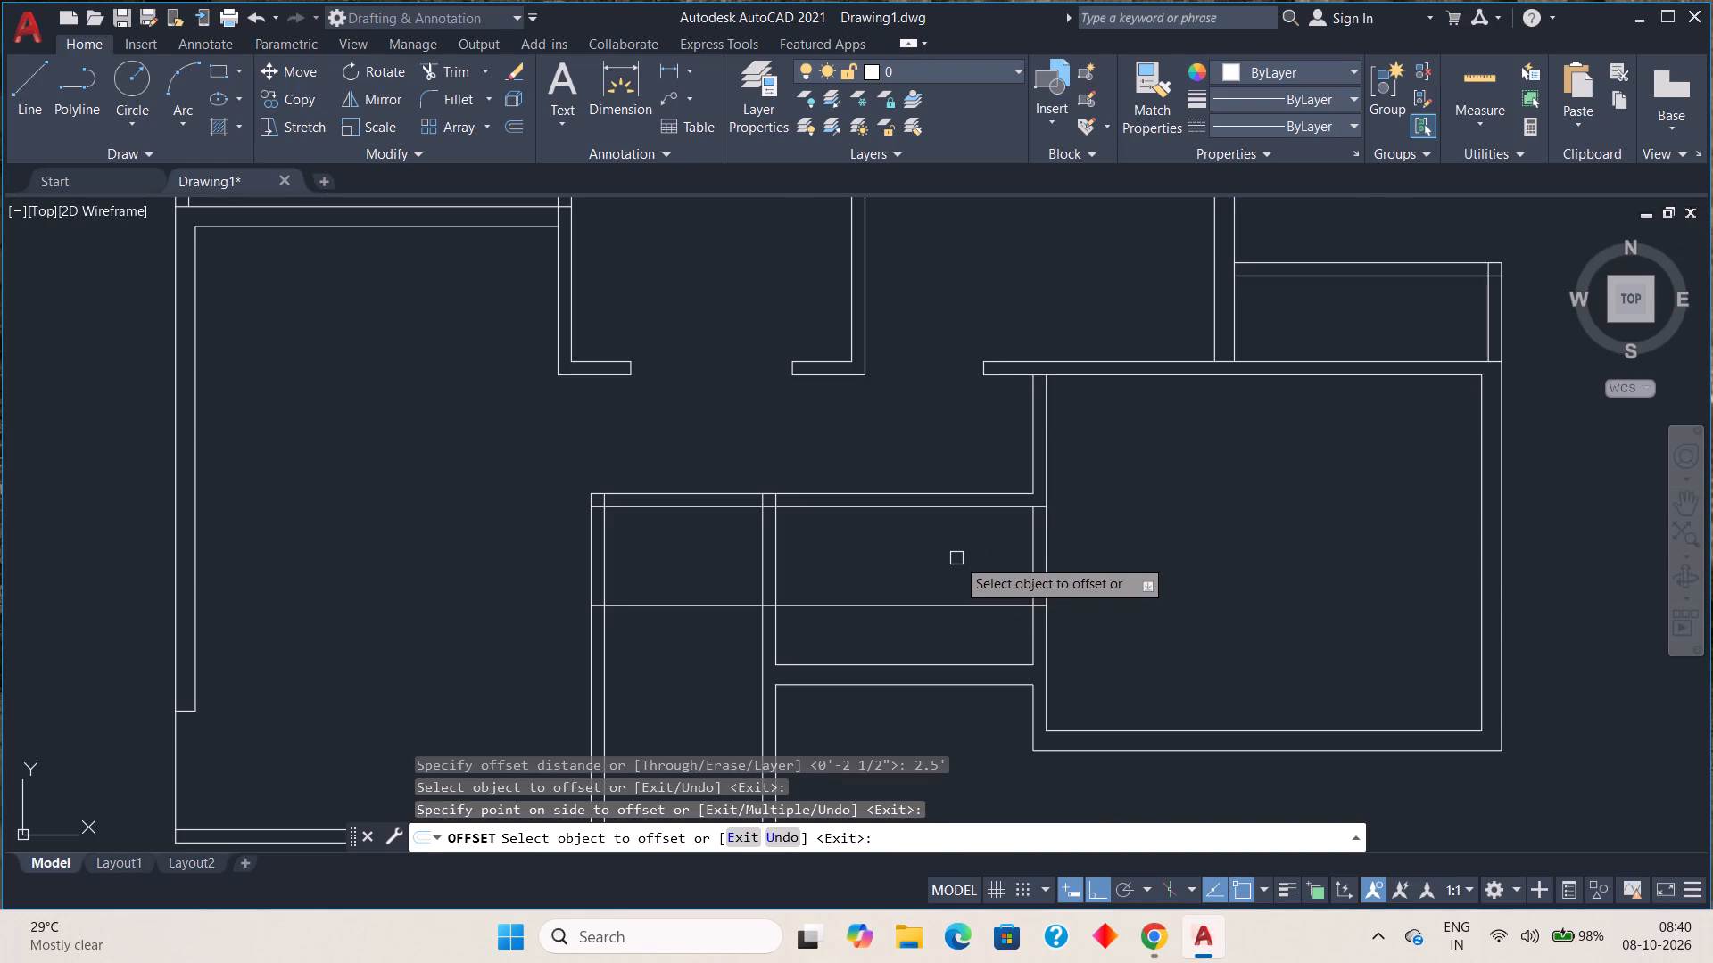
key("Escape")
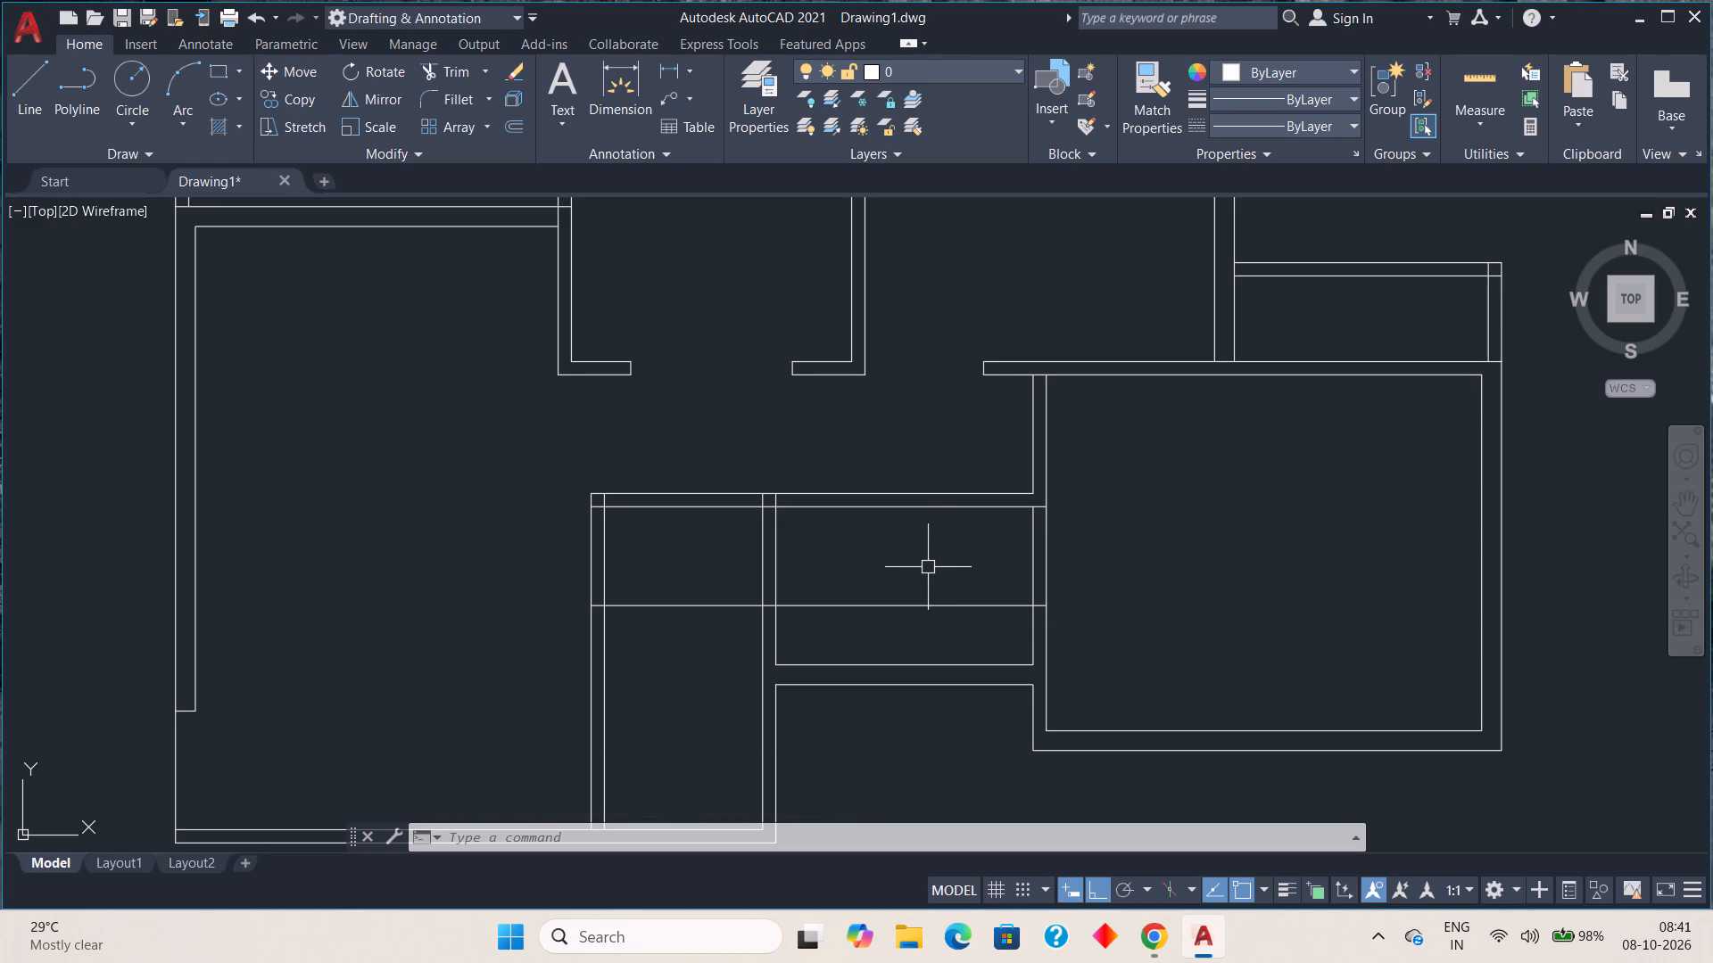
key("Escape")
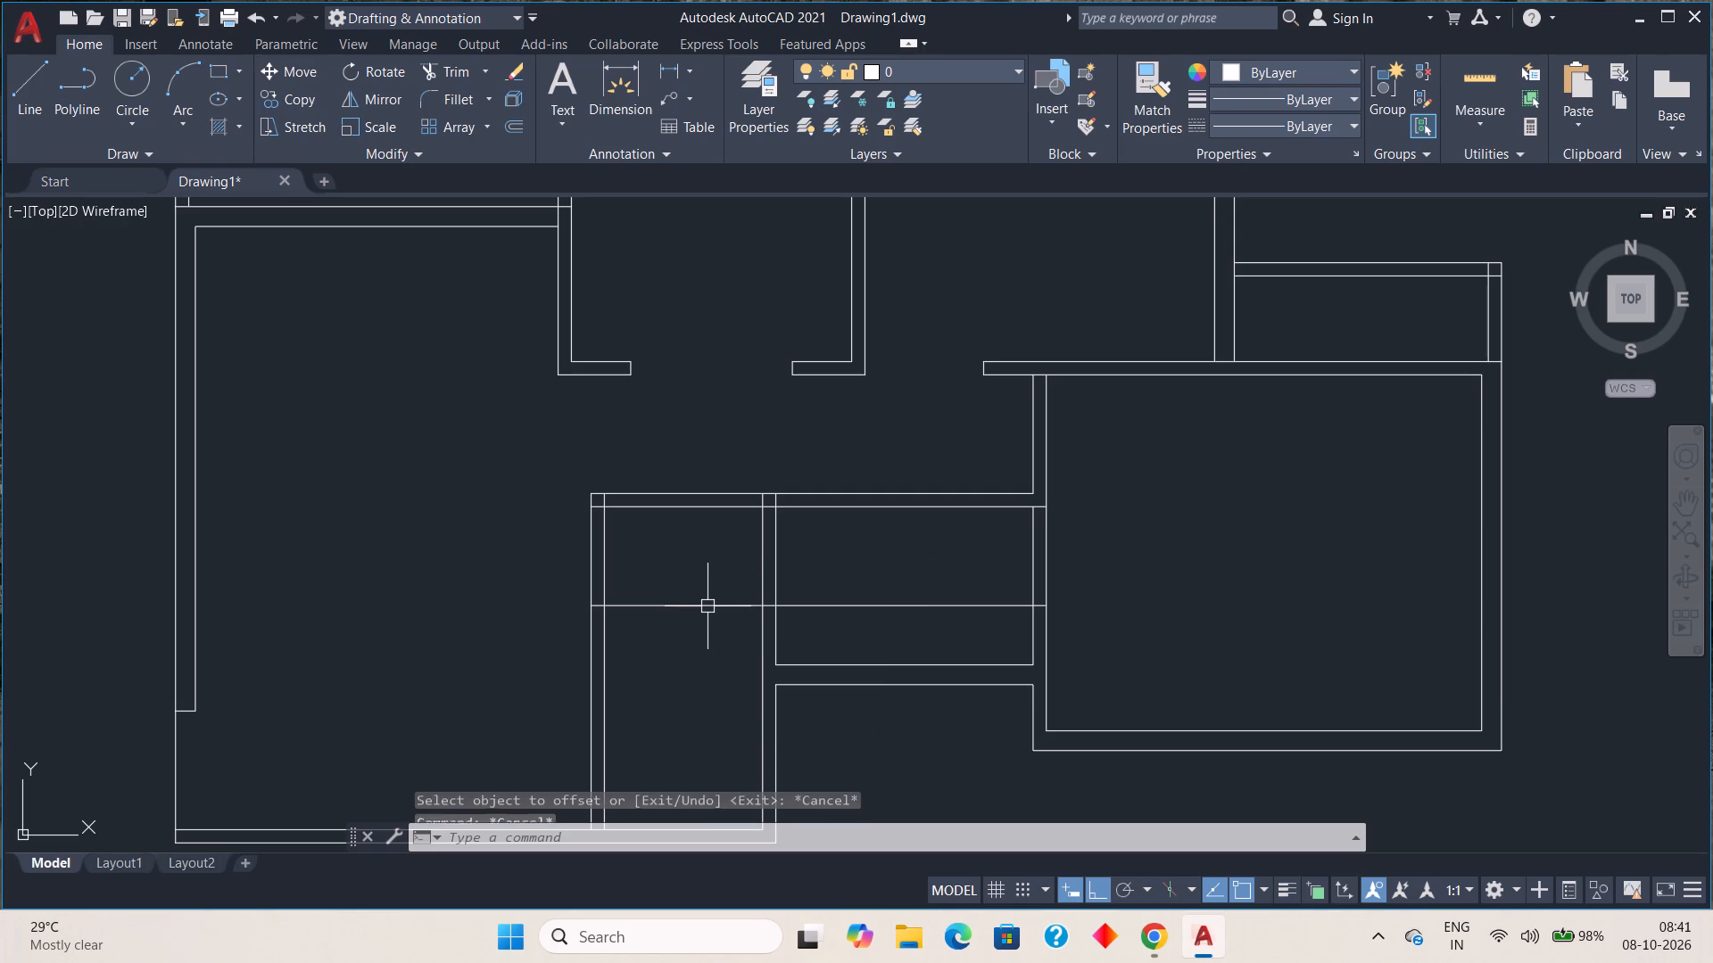
Trim the 2.5' offset line across the narrow lower room and inside that room's left wall.
type("tr")
key("space")
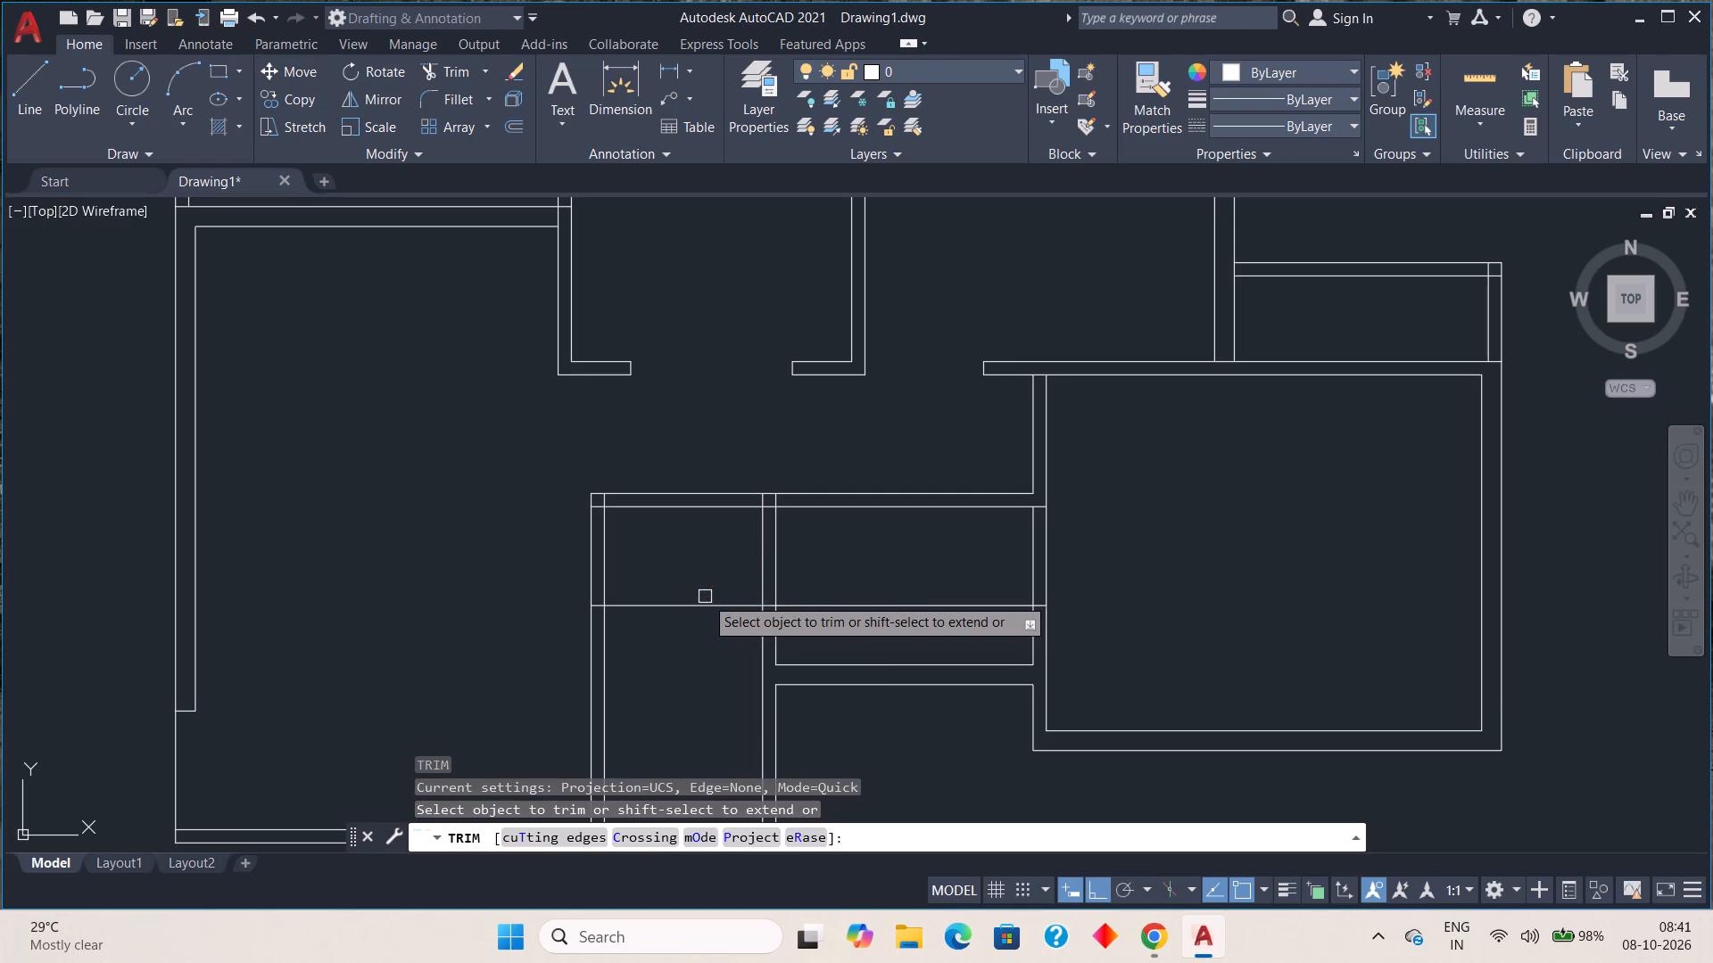
left_click_drag(700, 561, 703, 615)
scroll(600, 607, "up", 2)
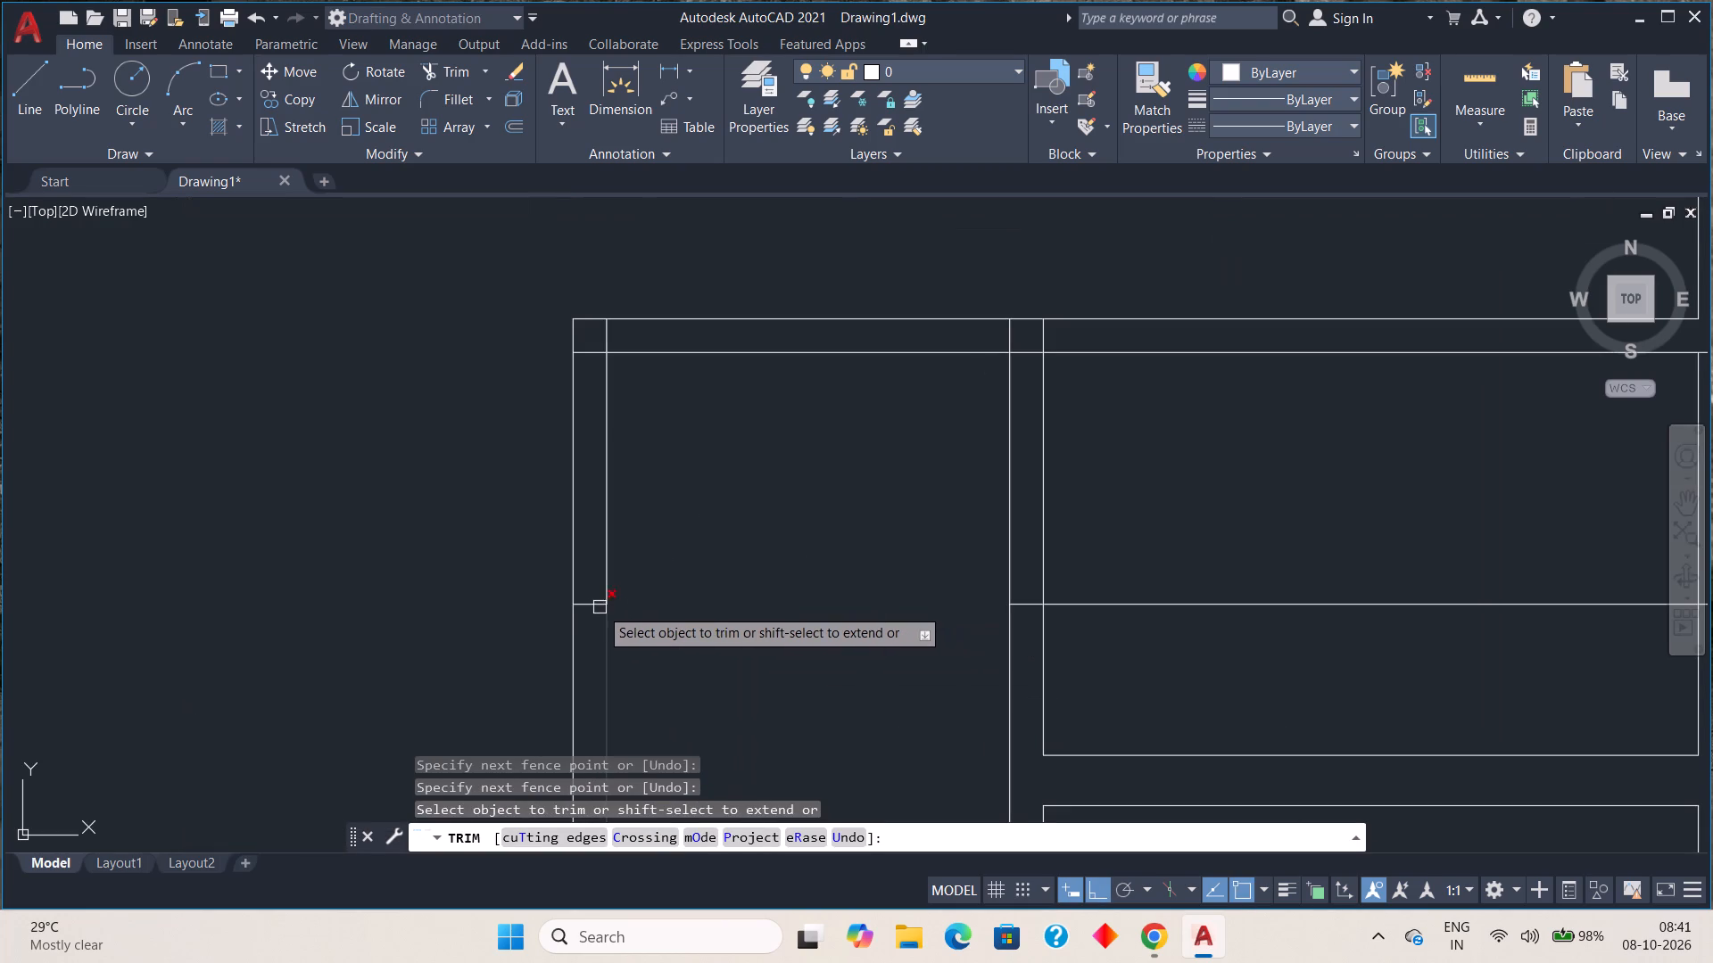
left_click(590, 608)
scroll(815, 651, "down", 2)
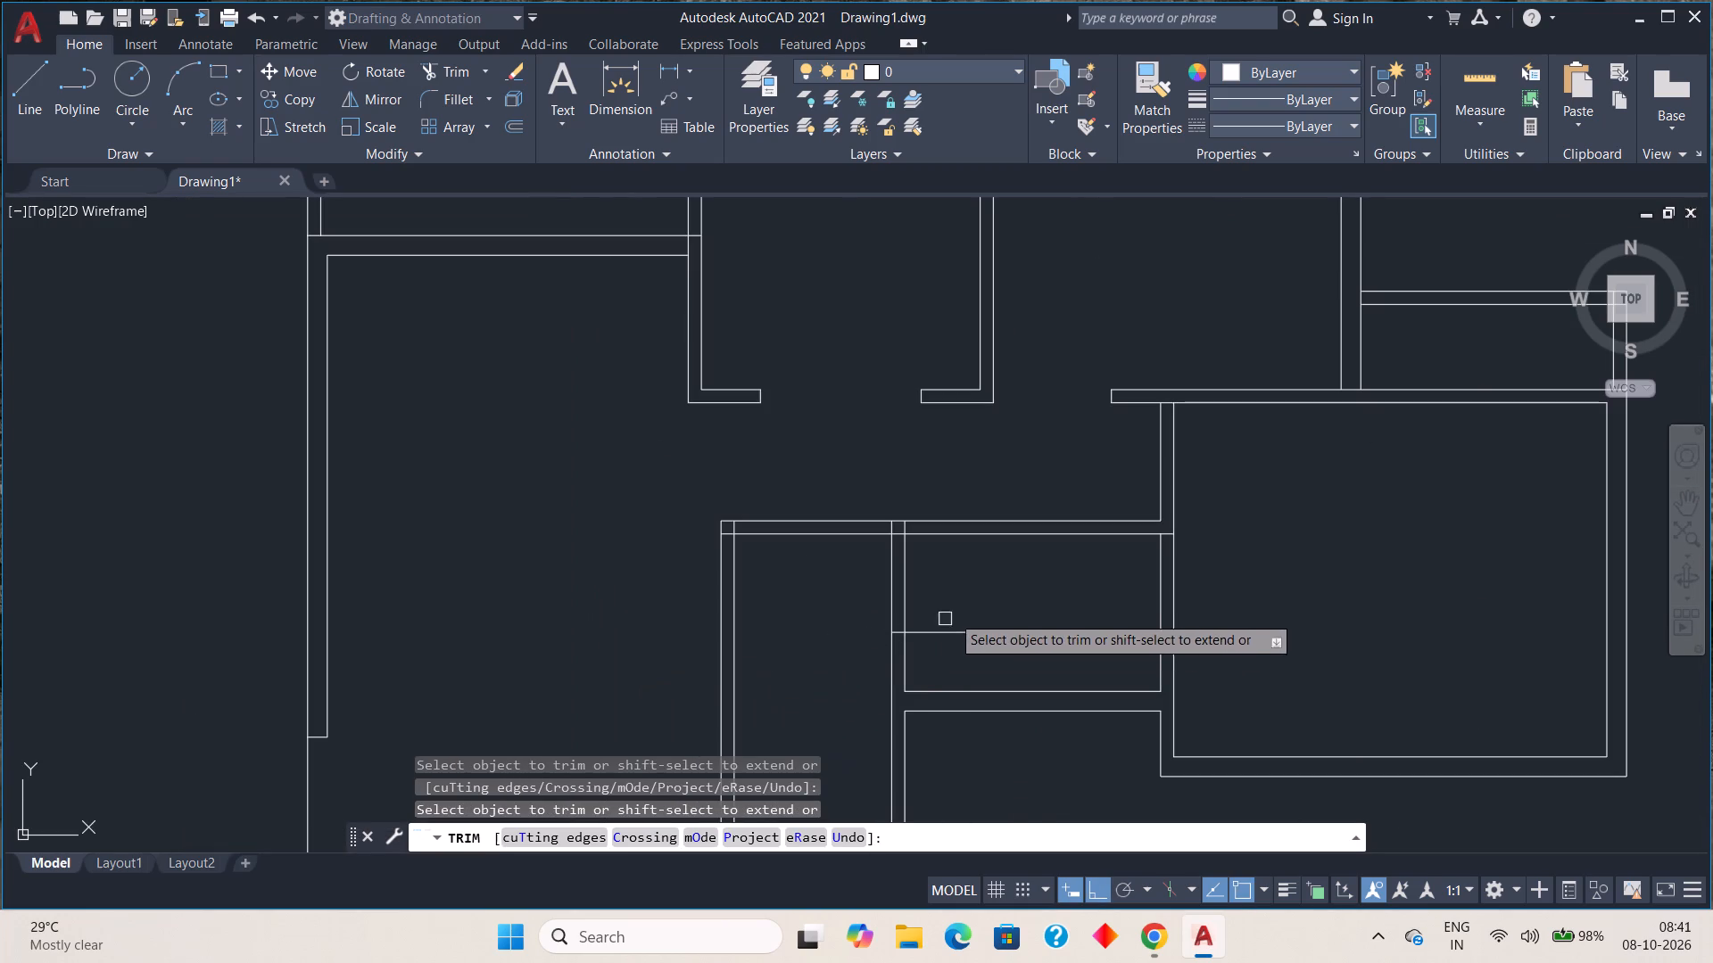
Trim the large right room's inner left wall line down to the 2.5' offset line, and the narrow lower room's outer top wall line.
left_click(1175, 577)
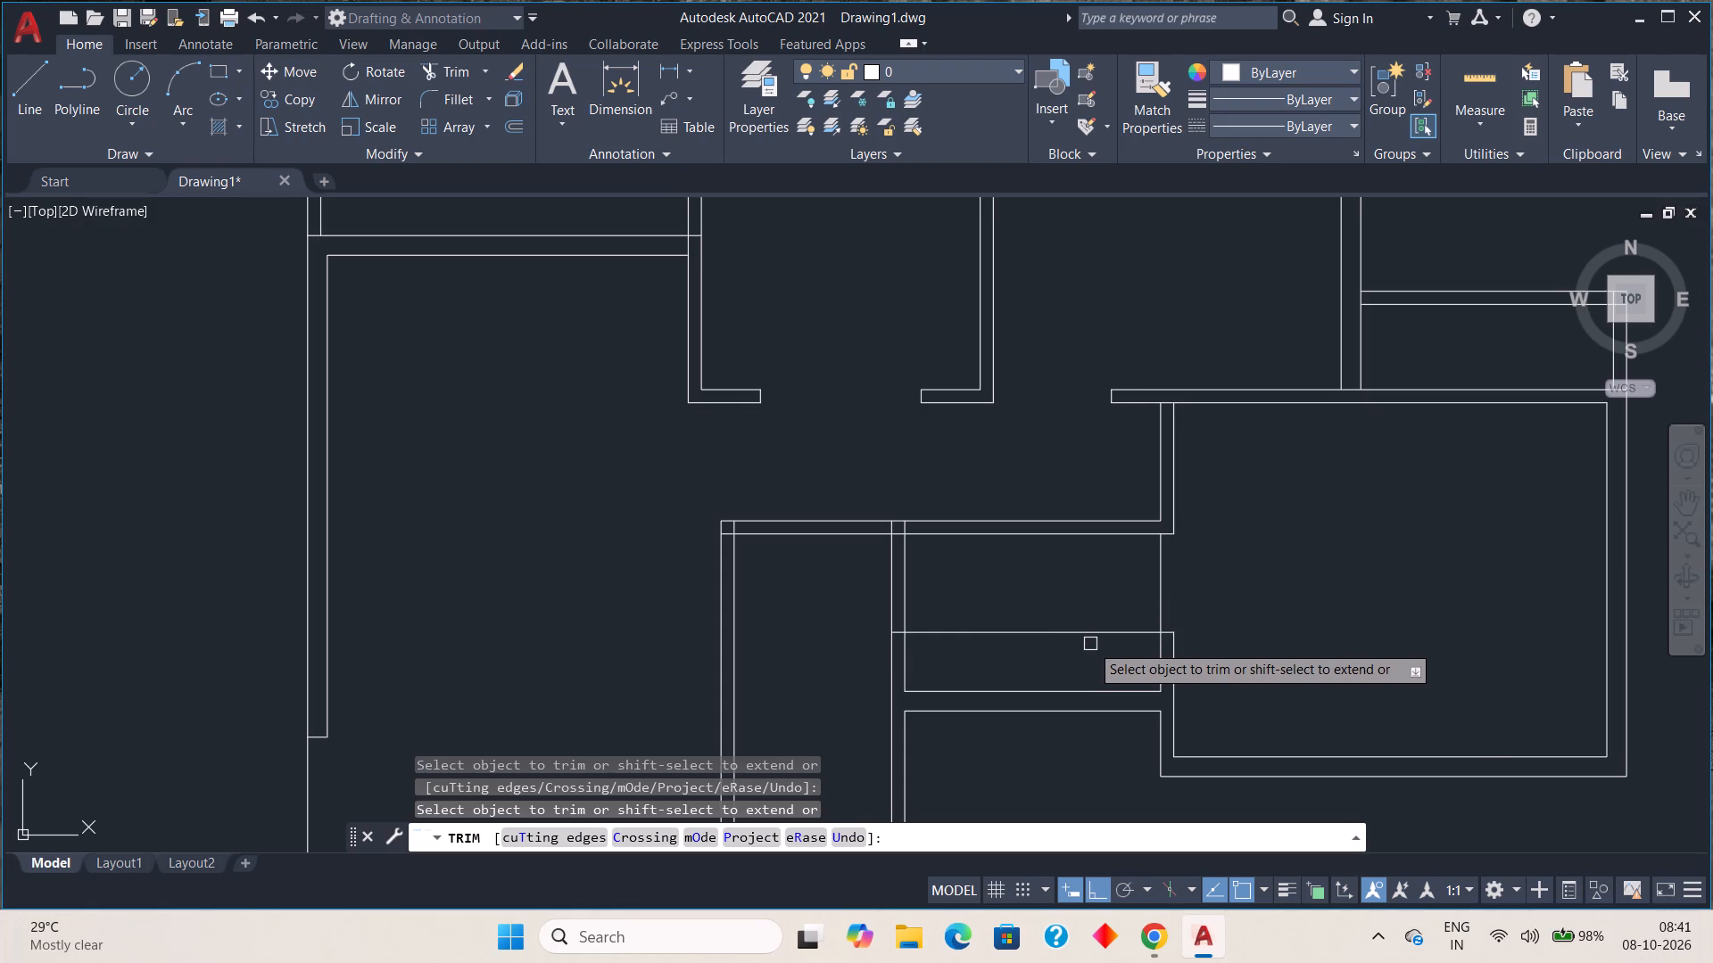
left_click(828, 514)
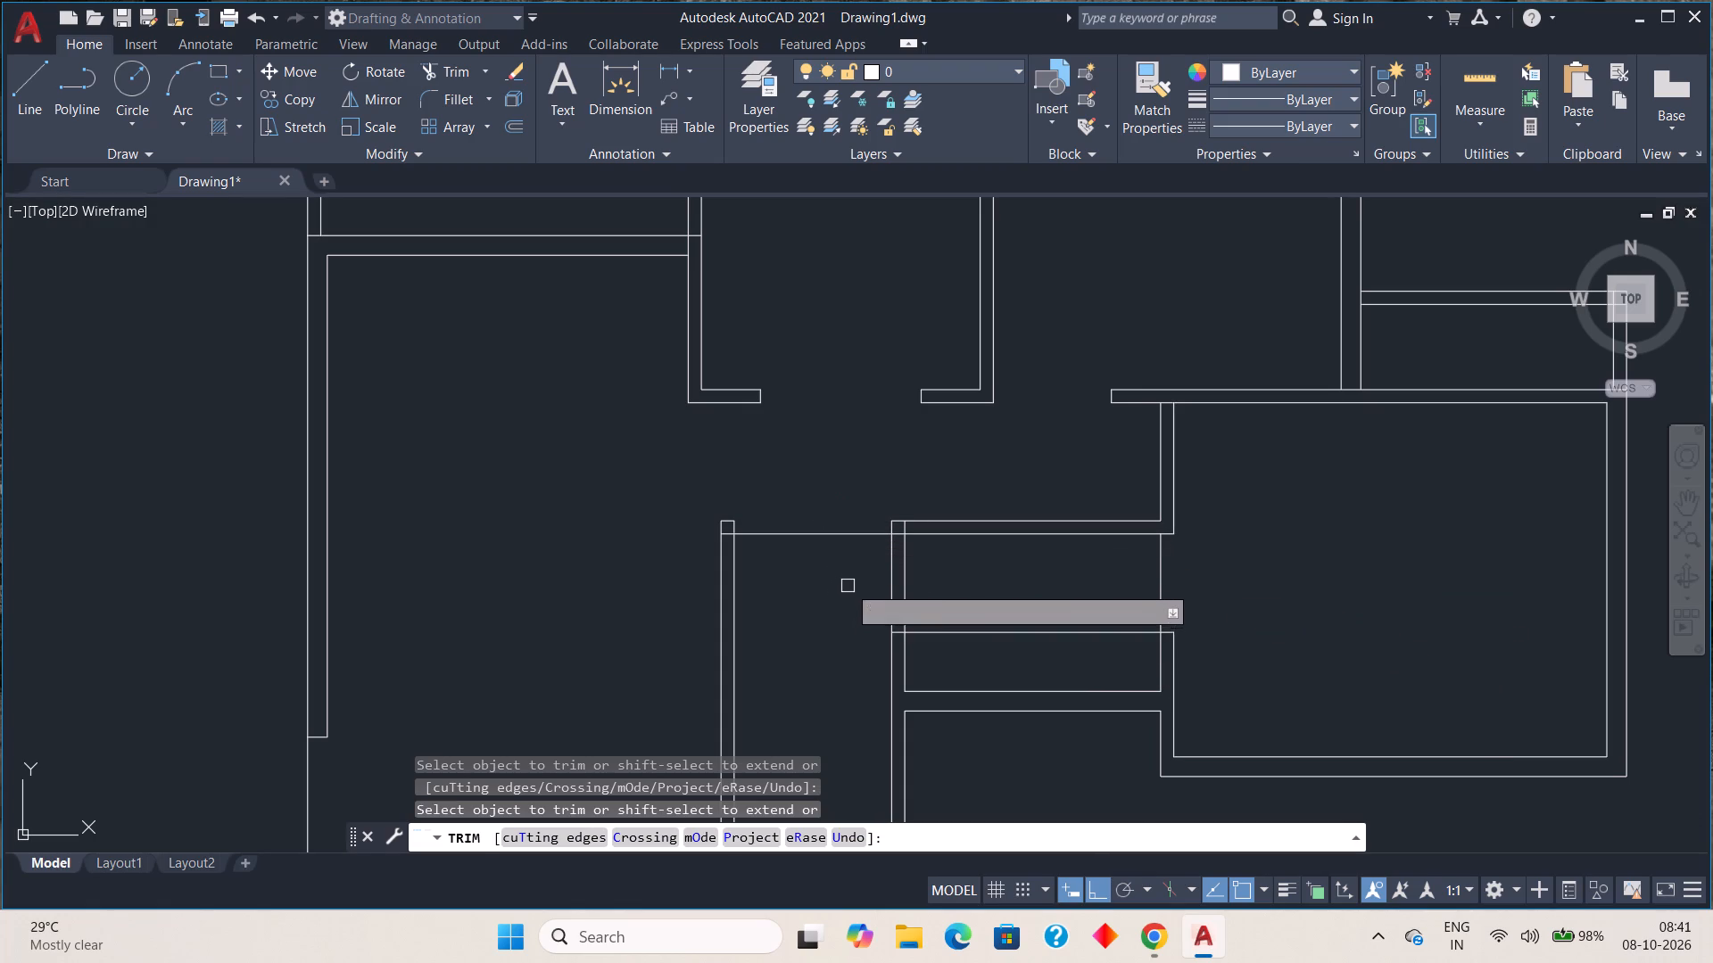
scroll(905, 621, "down", 1)
scroll(1060, 516, "up", 1)
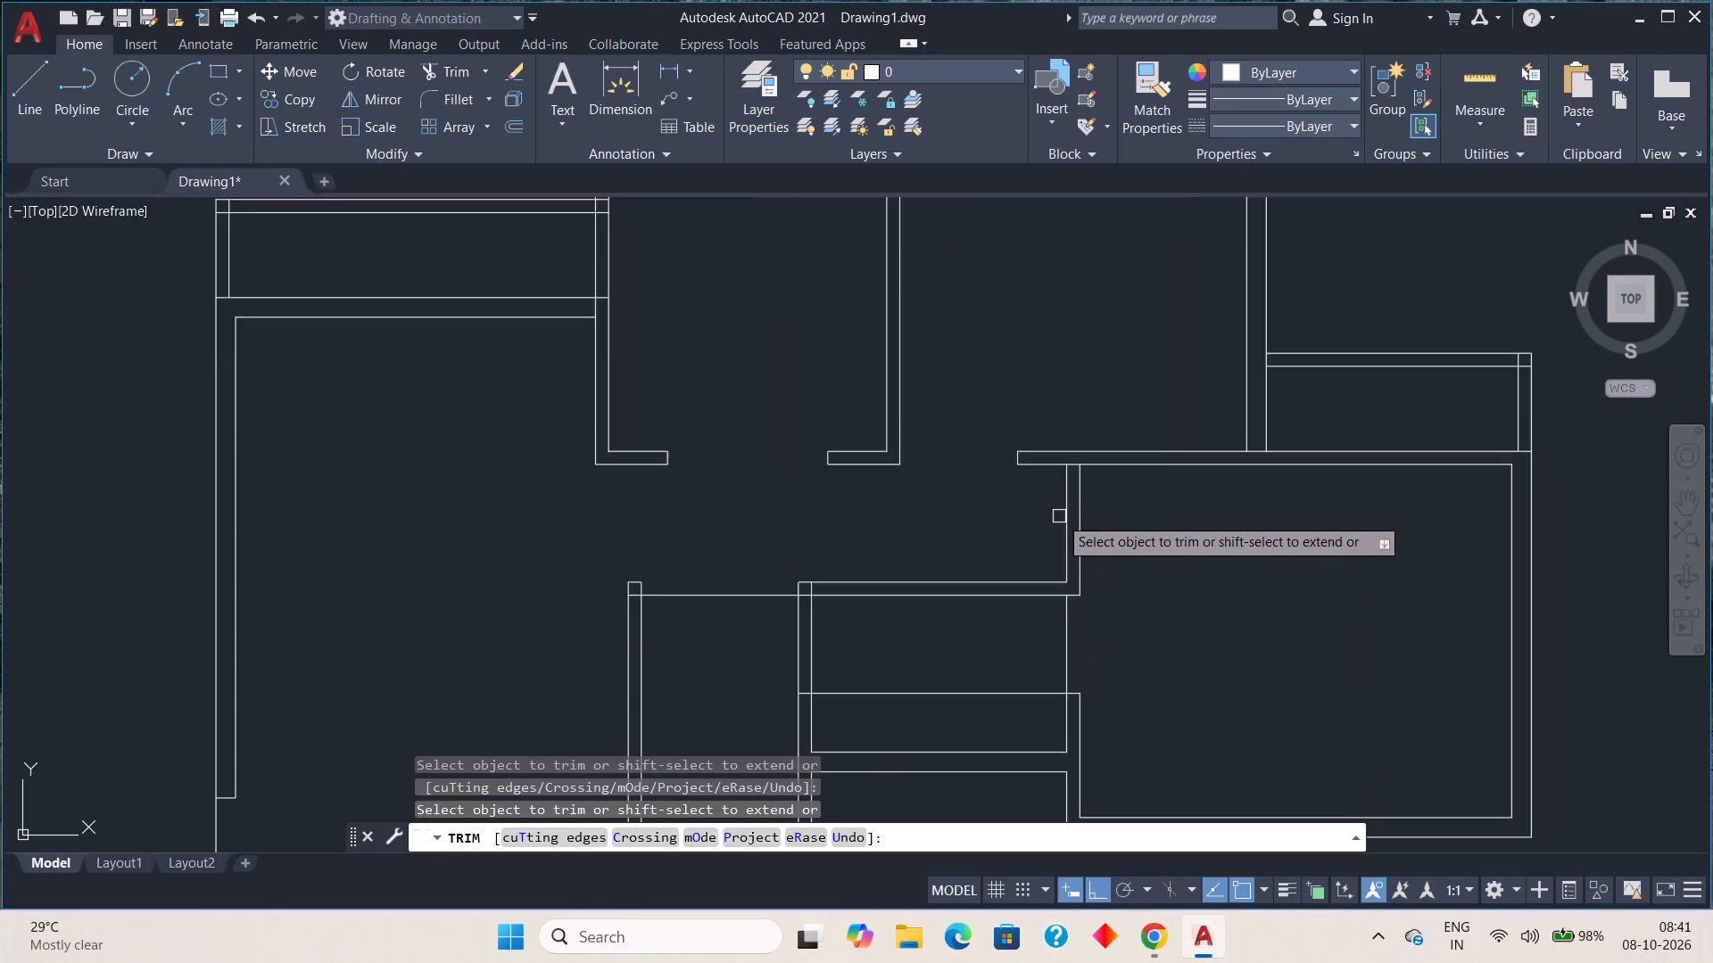
scroll(1059, 516, "up", 1)
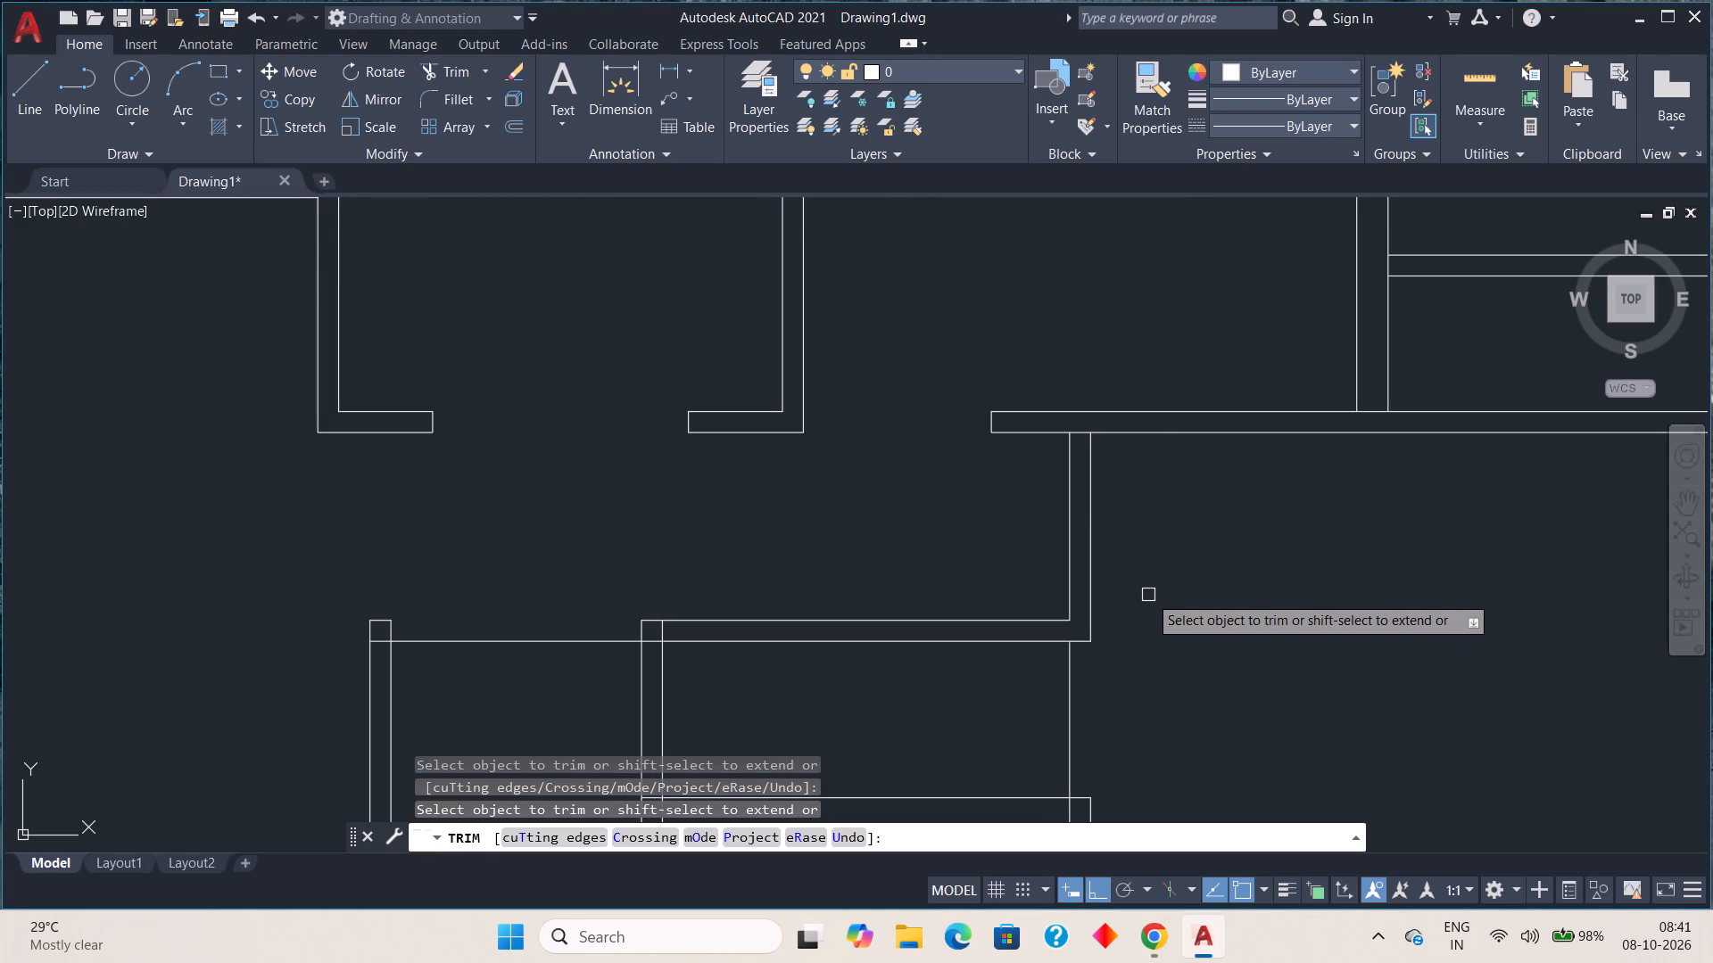
key("Escape")
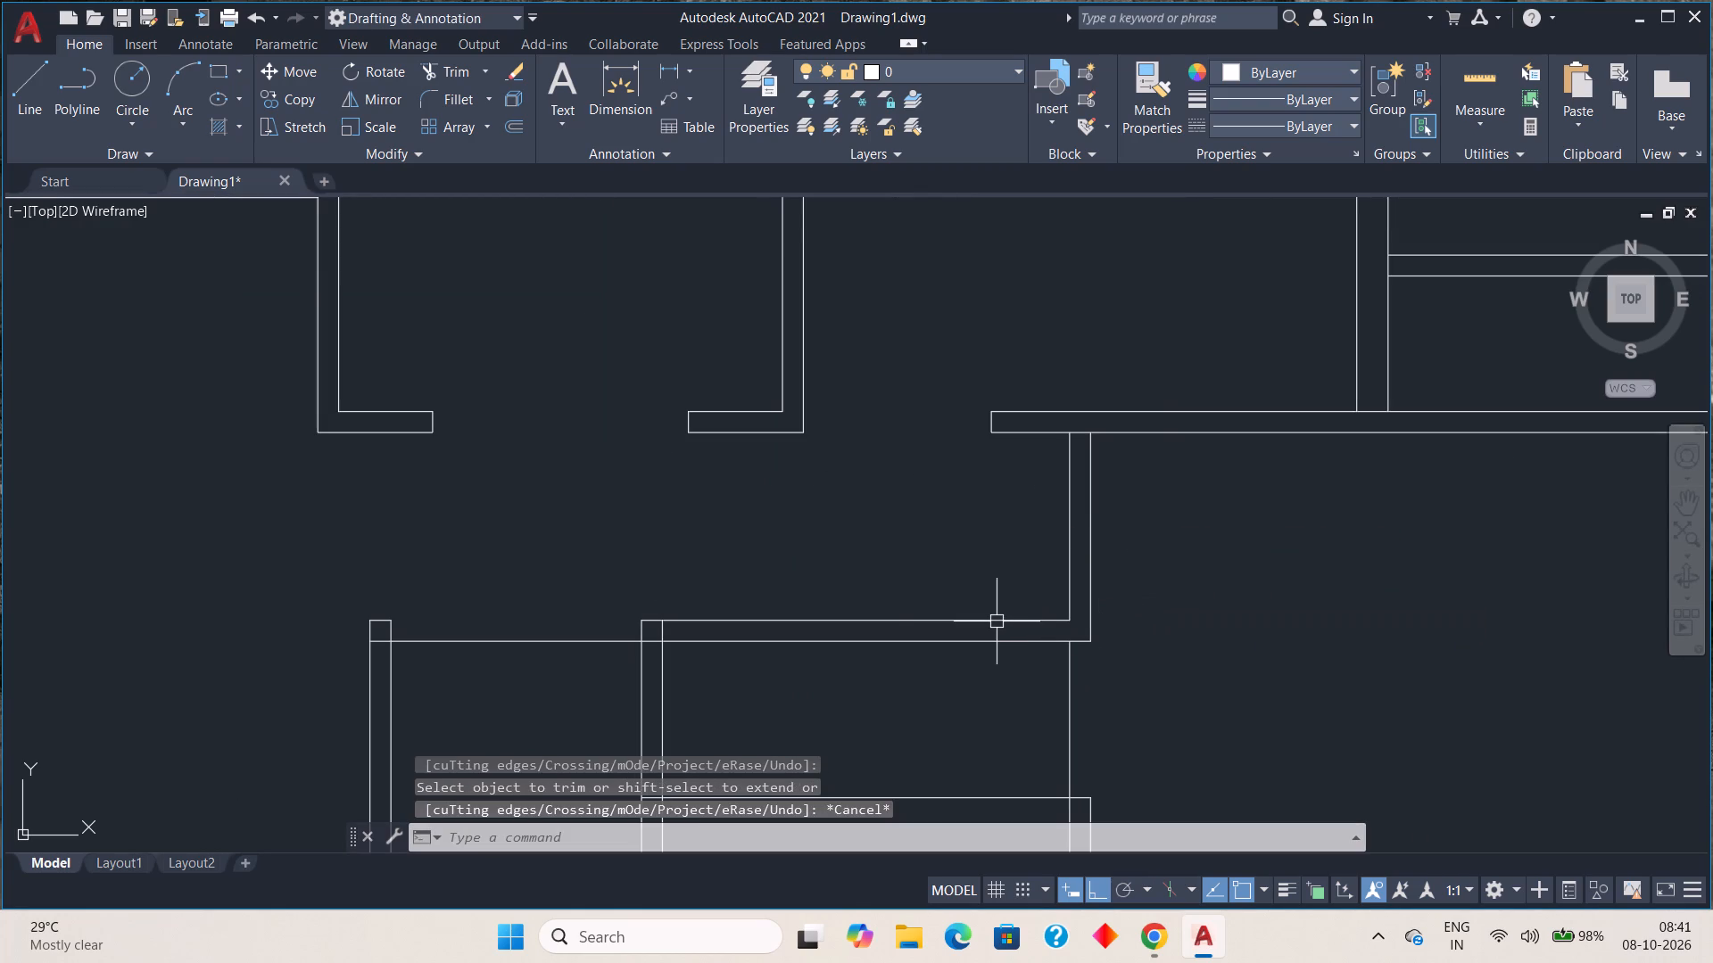
Stretch the remaining outer top wall line of the small lower rooms to the large right room's inner left wall line.
left_click(997, 621)
left_click(1067, 618)
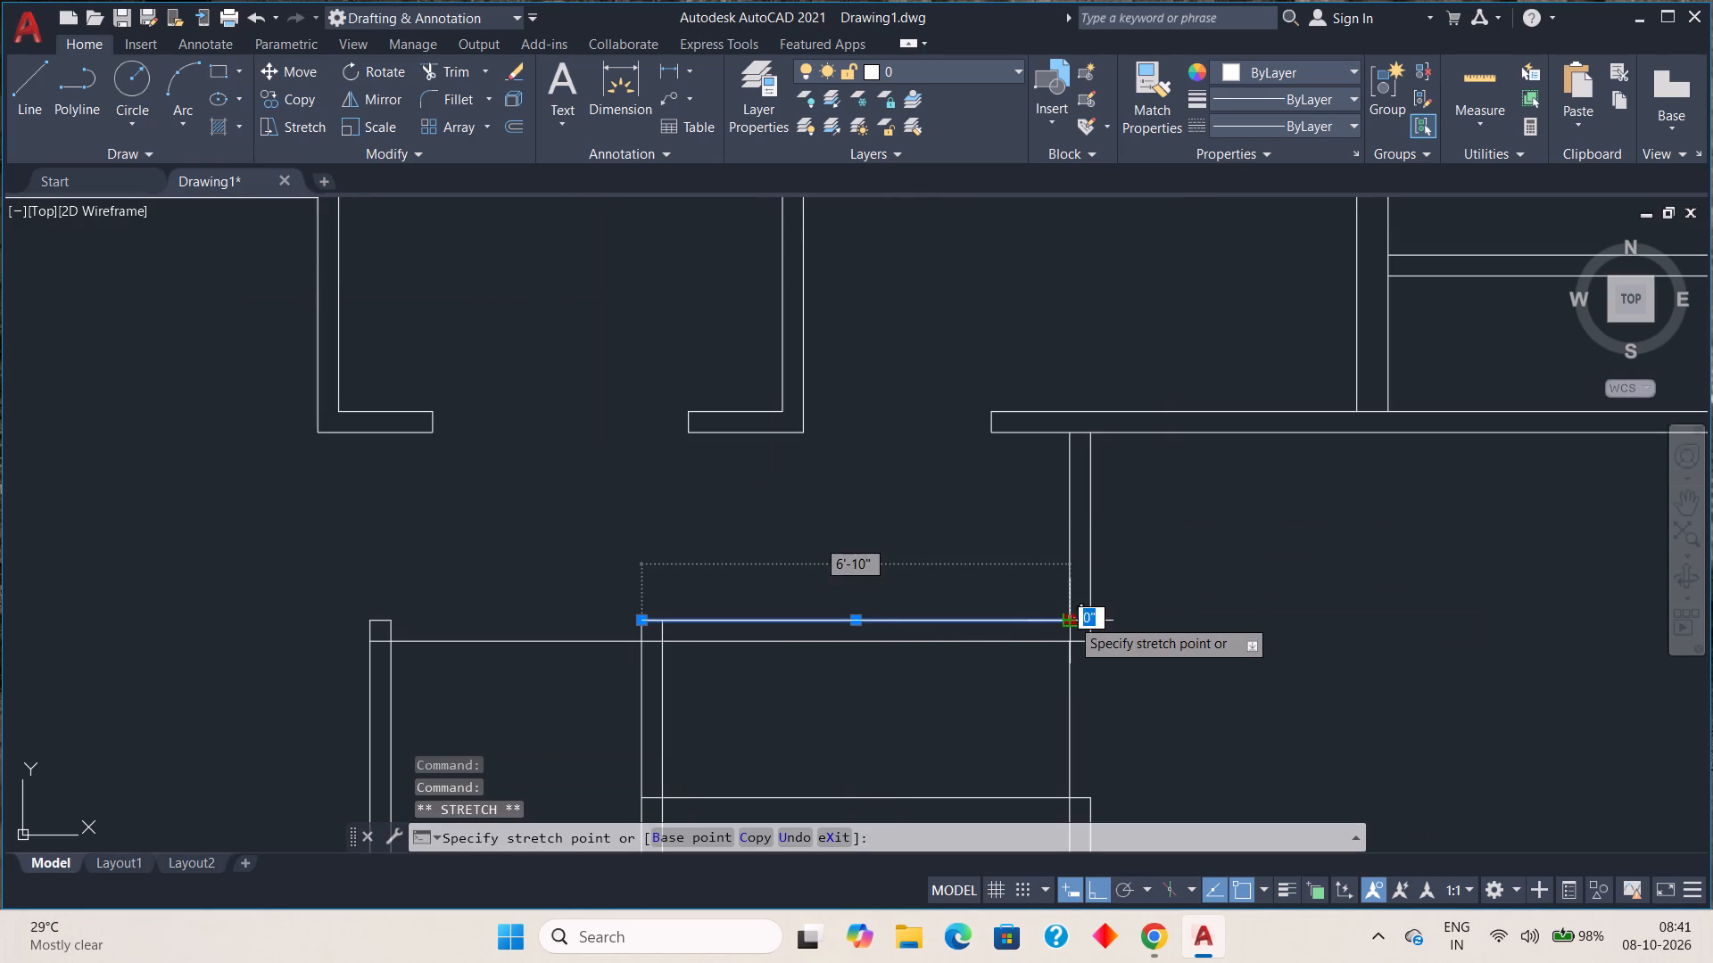
left_click(1094, 616)
key("Escape")
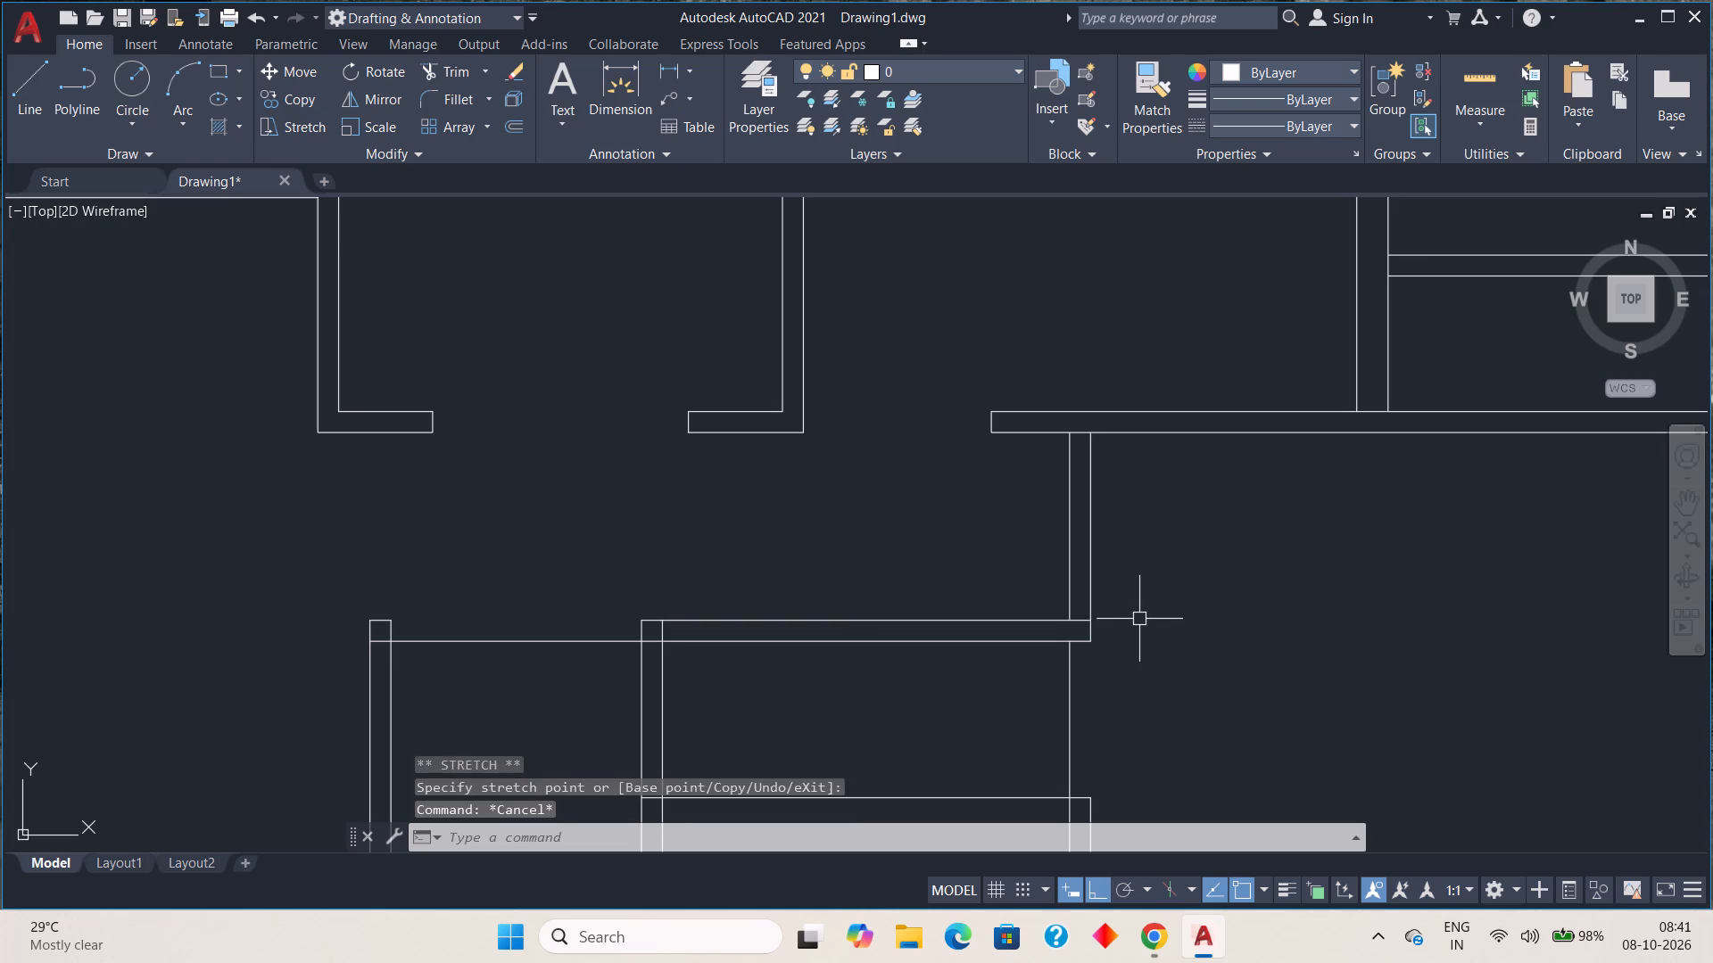
Trim both left wall lines of the large right room between its top wall and the small lower rooms' top wall.
key("t")
key("r")
key("space")
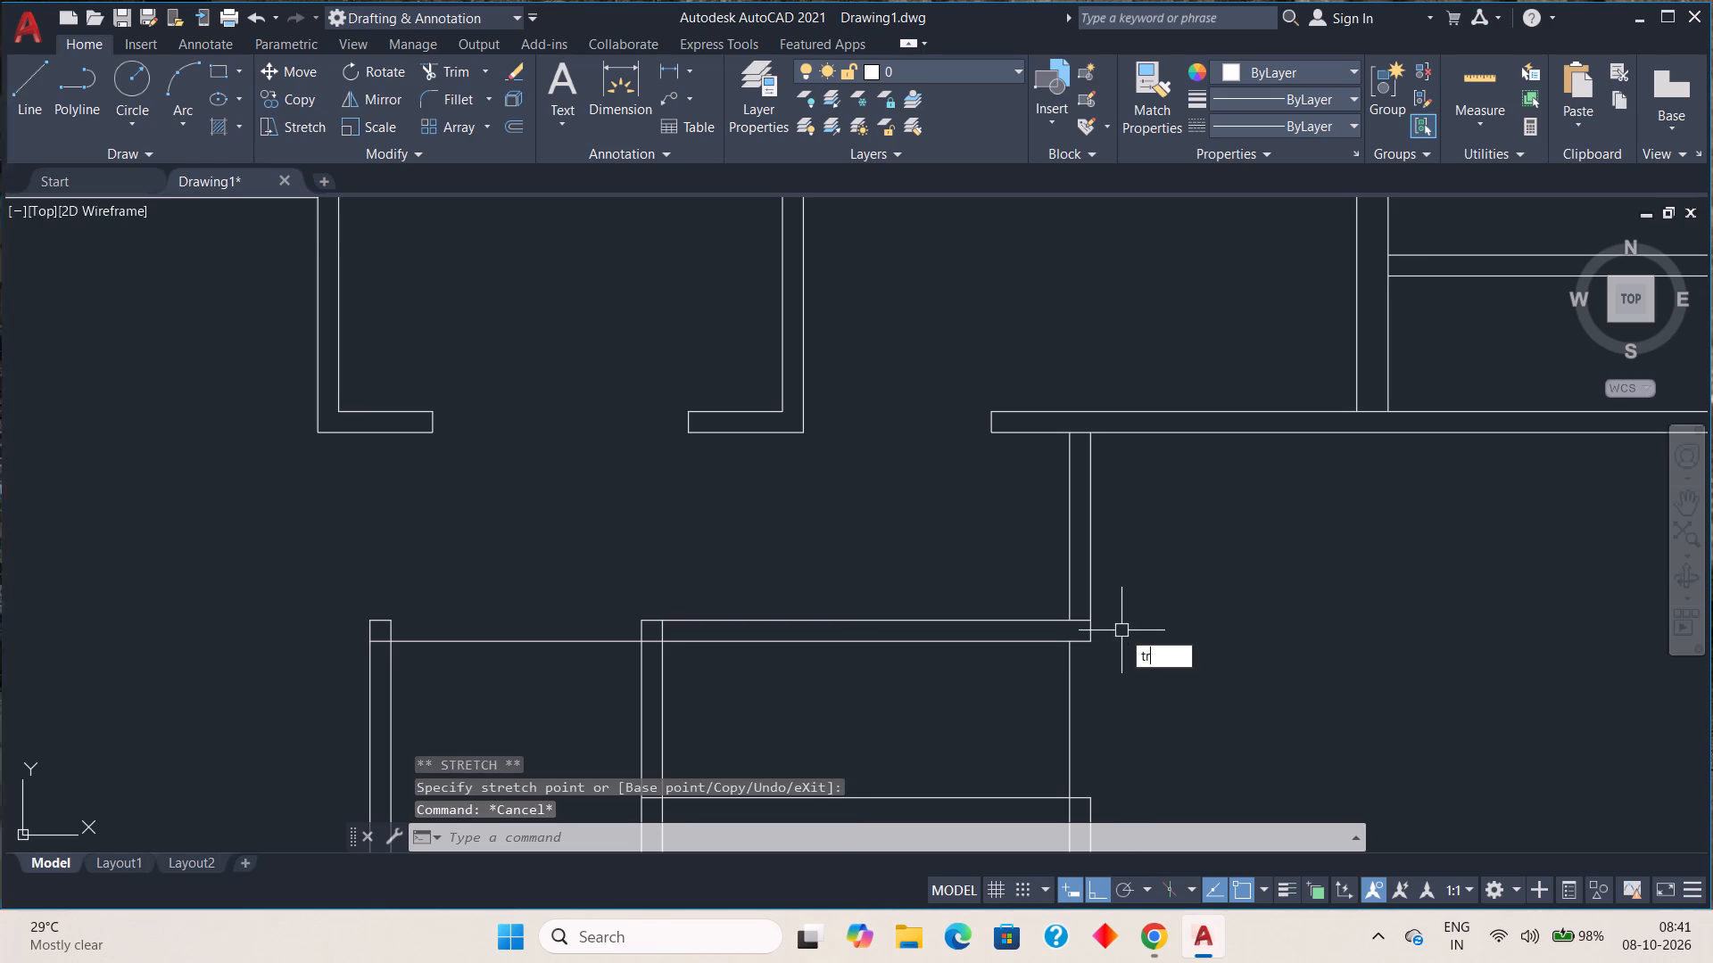
left_click(1072, 549)
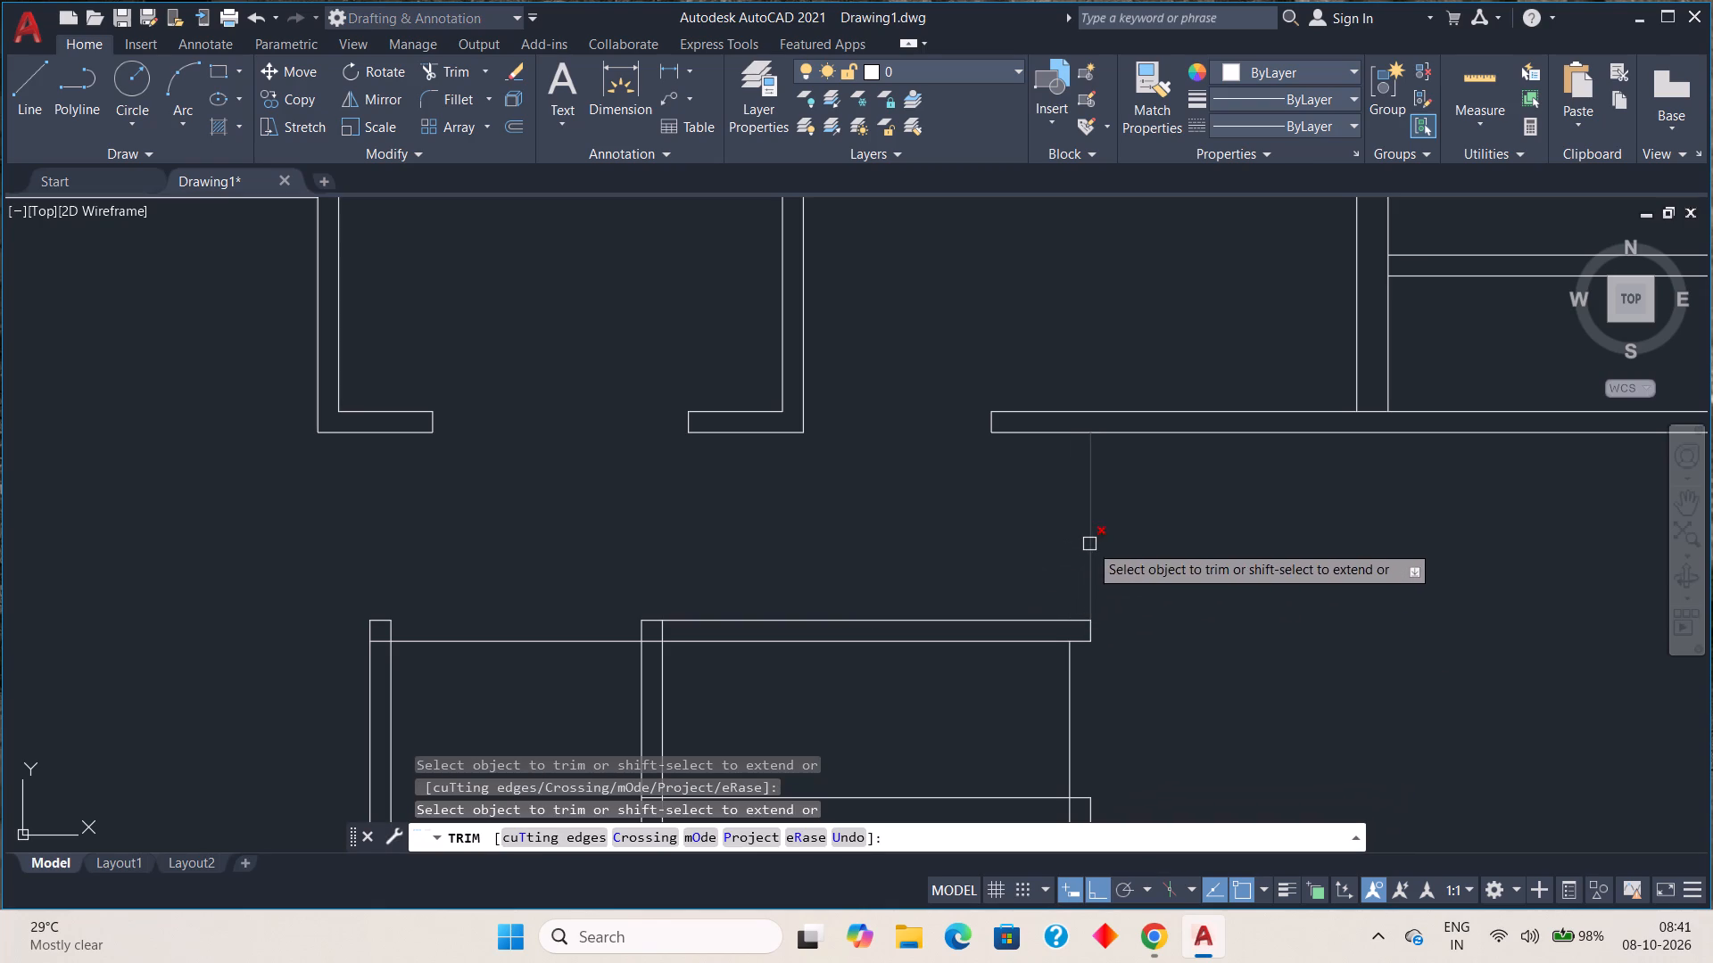
left_click(1089, 544)
Trim the 2.5' offset line across the wider small lower room and inside that room's left wall.
scroll(1167, 589, "down", 2)
middle_click_drag(1167, 653, 1128, 615)
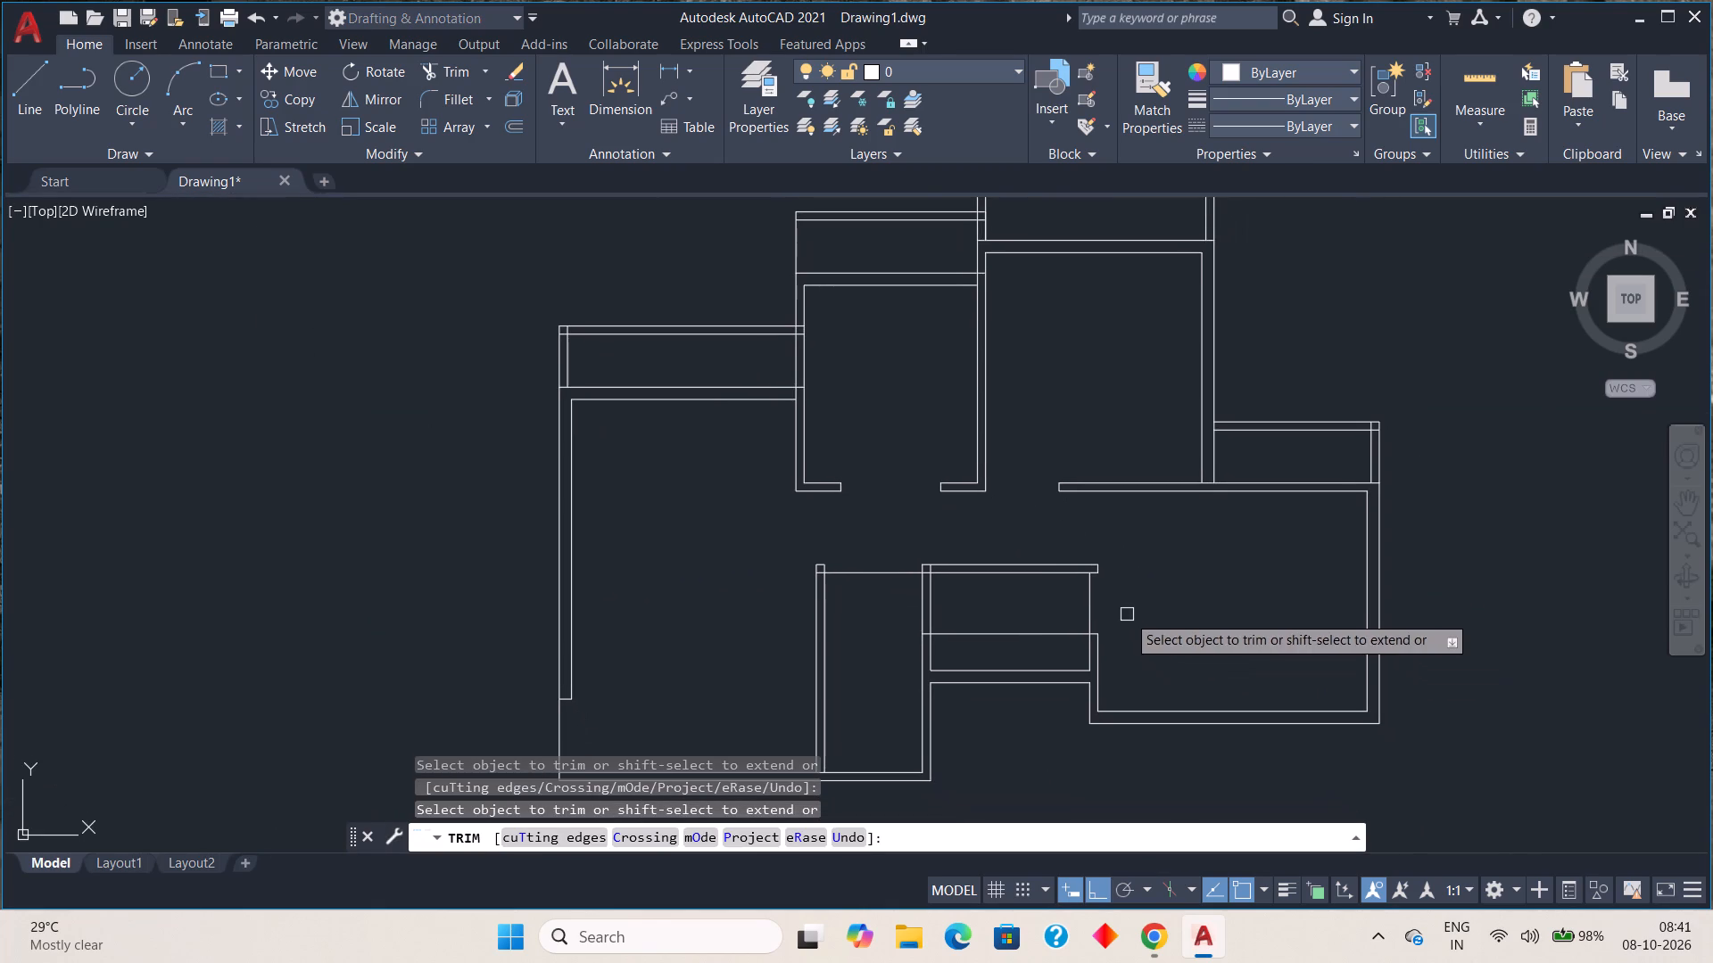
left_click(1030, 633)
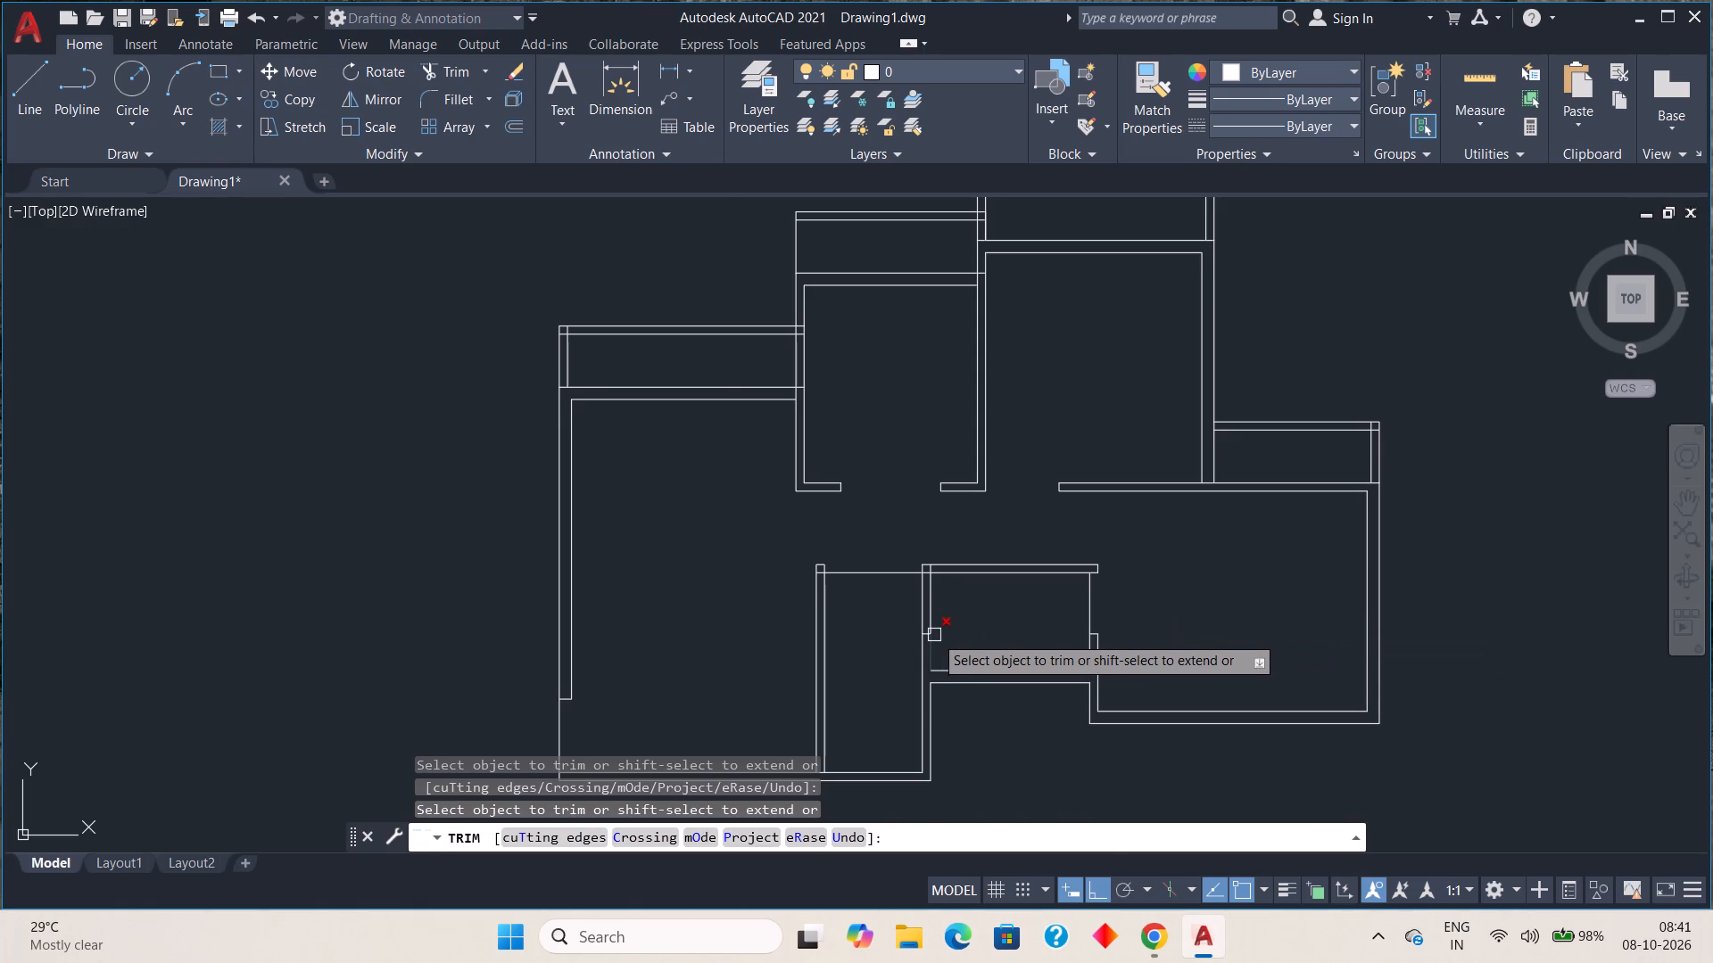
scroll(934, 634, "up", 3)
left_click(900, 635)
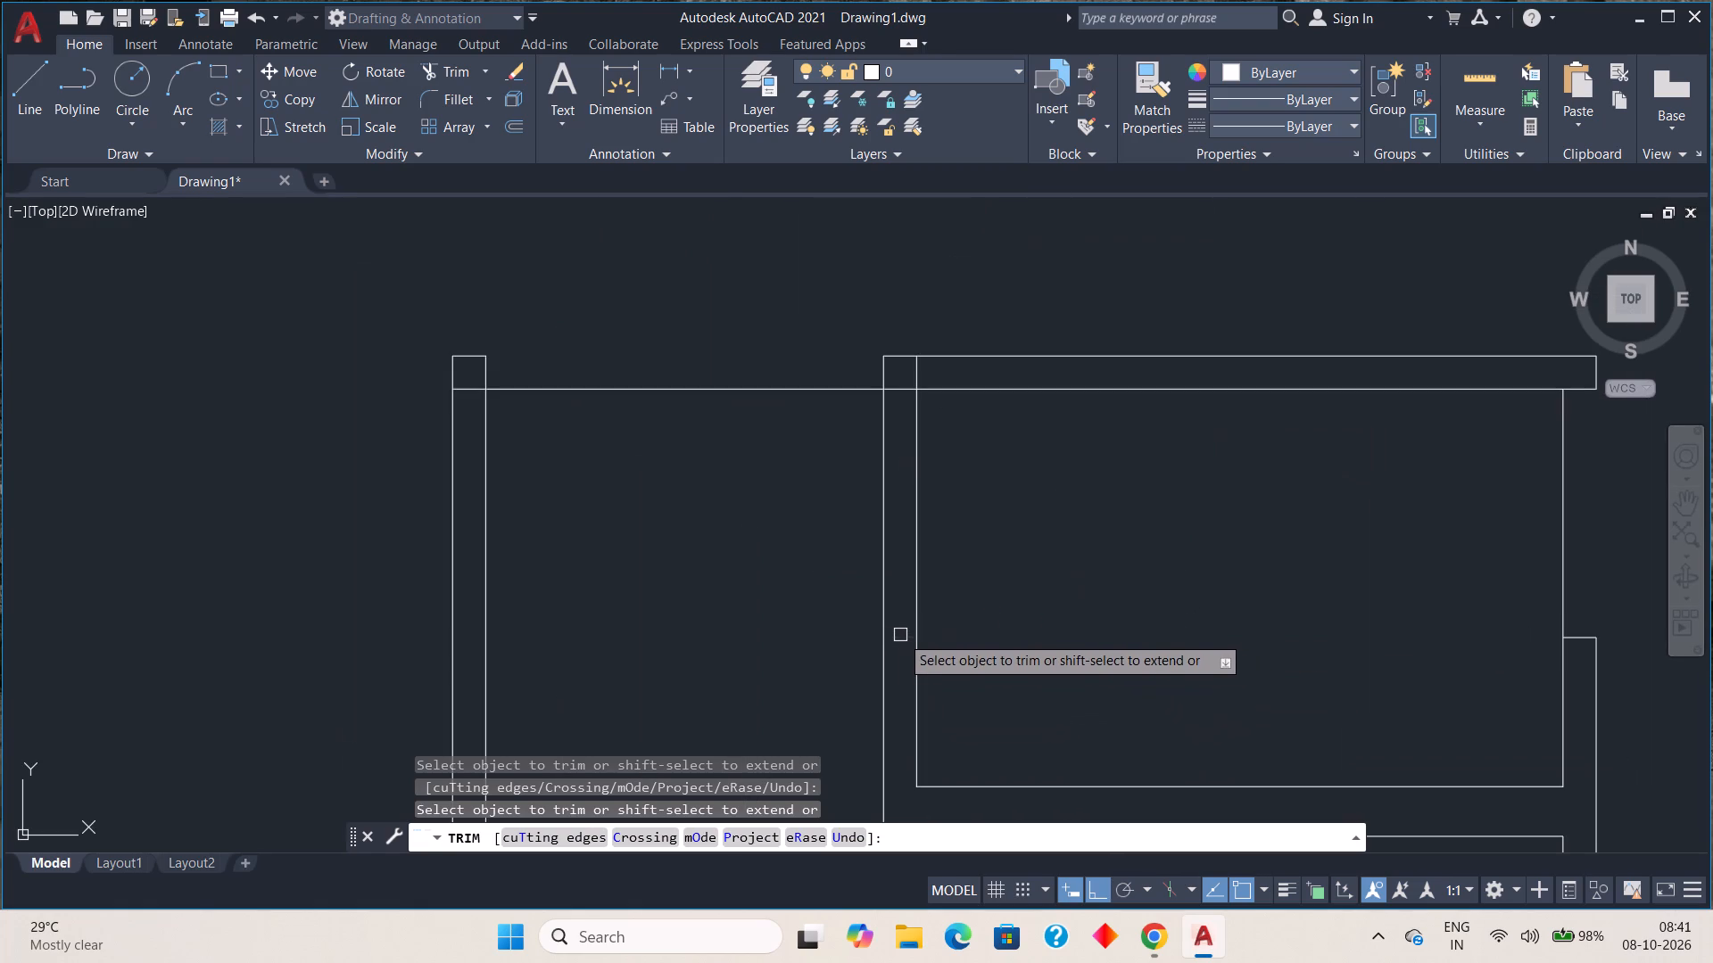
Trim the two inner wall lines crossing inside the wider small lower room's top-left wall corner.
scroll(1061, 625, "down", 1)
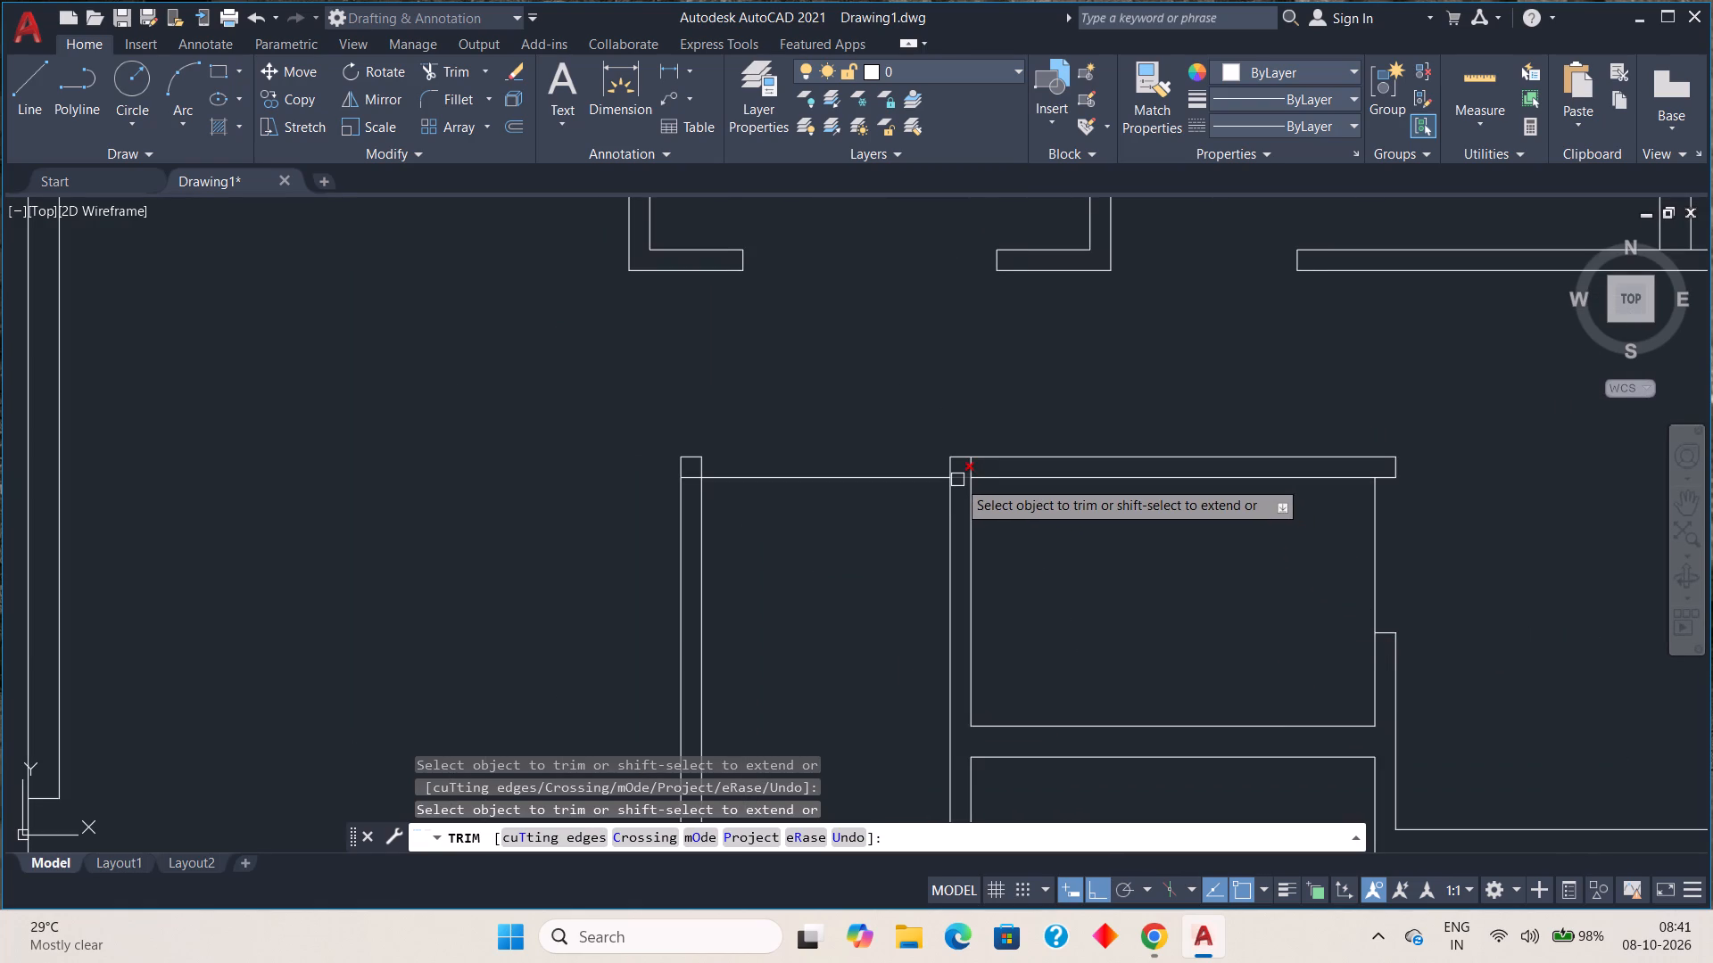
left_click(959, 477)
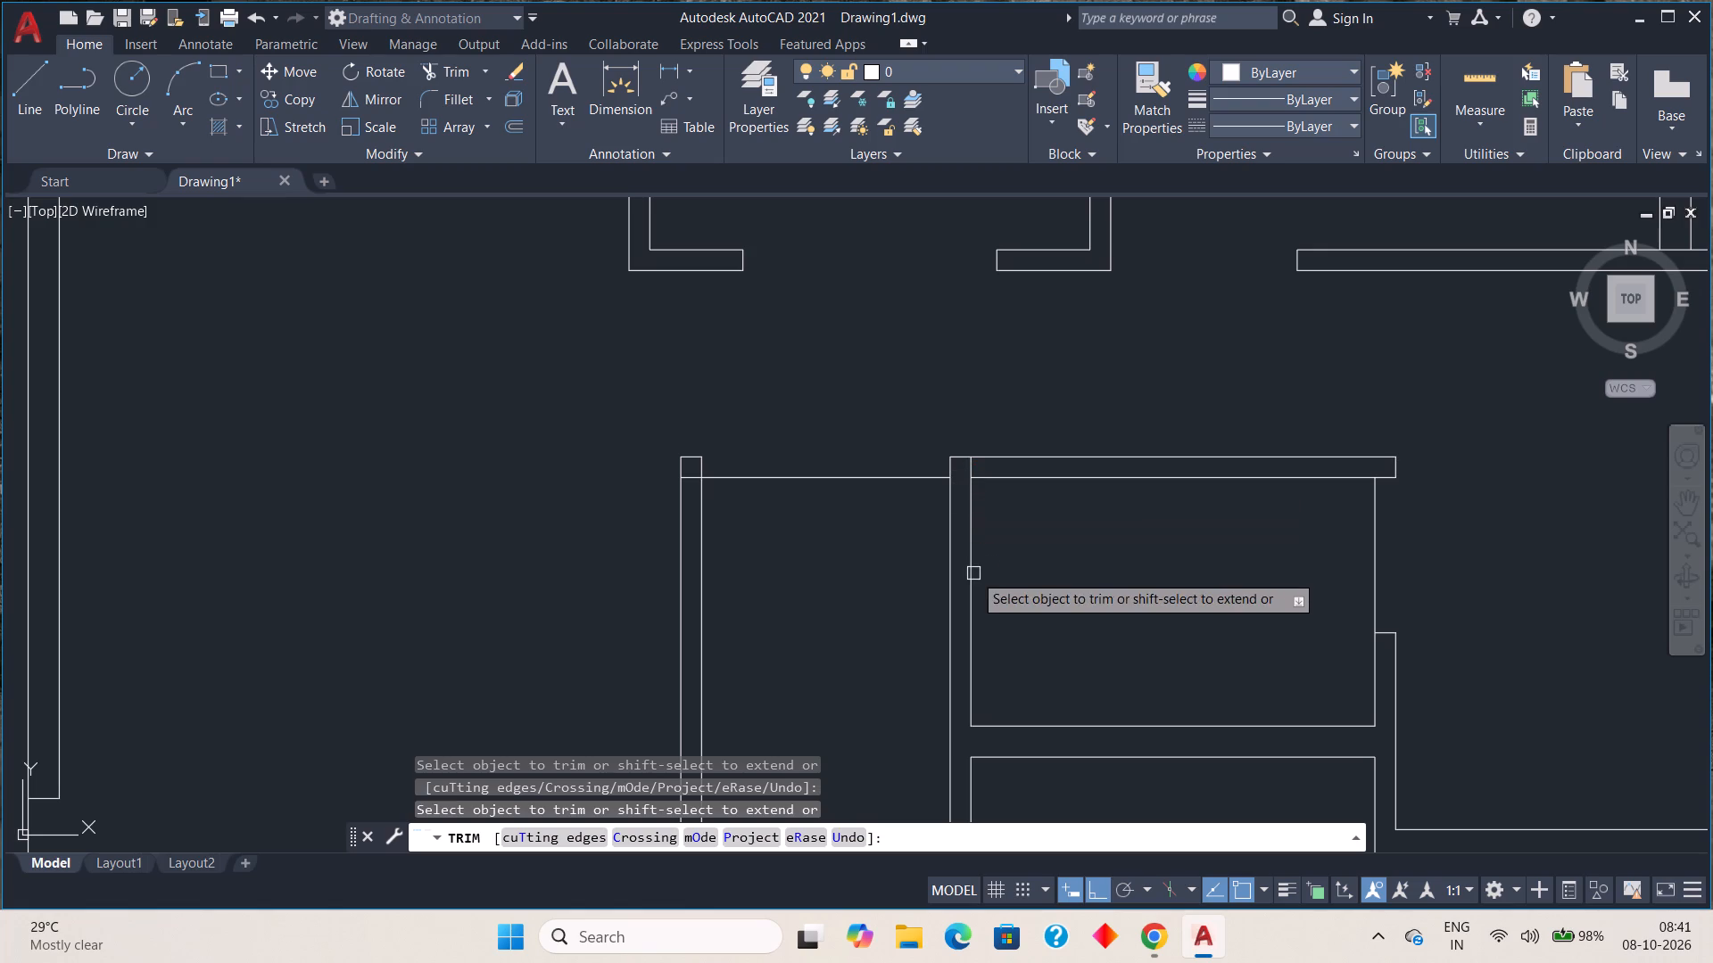
left_click(969, 470)
Trim the wider small lower room's inner right wall line between the top wall and the door jamb to clear the opening.
scroll(1096, 615, "down", 1)
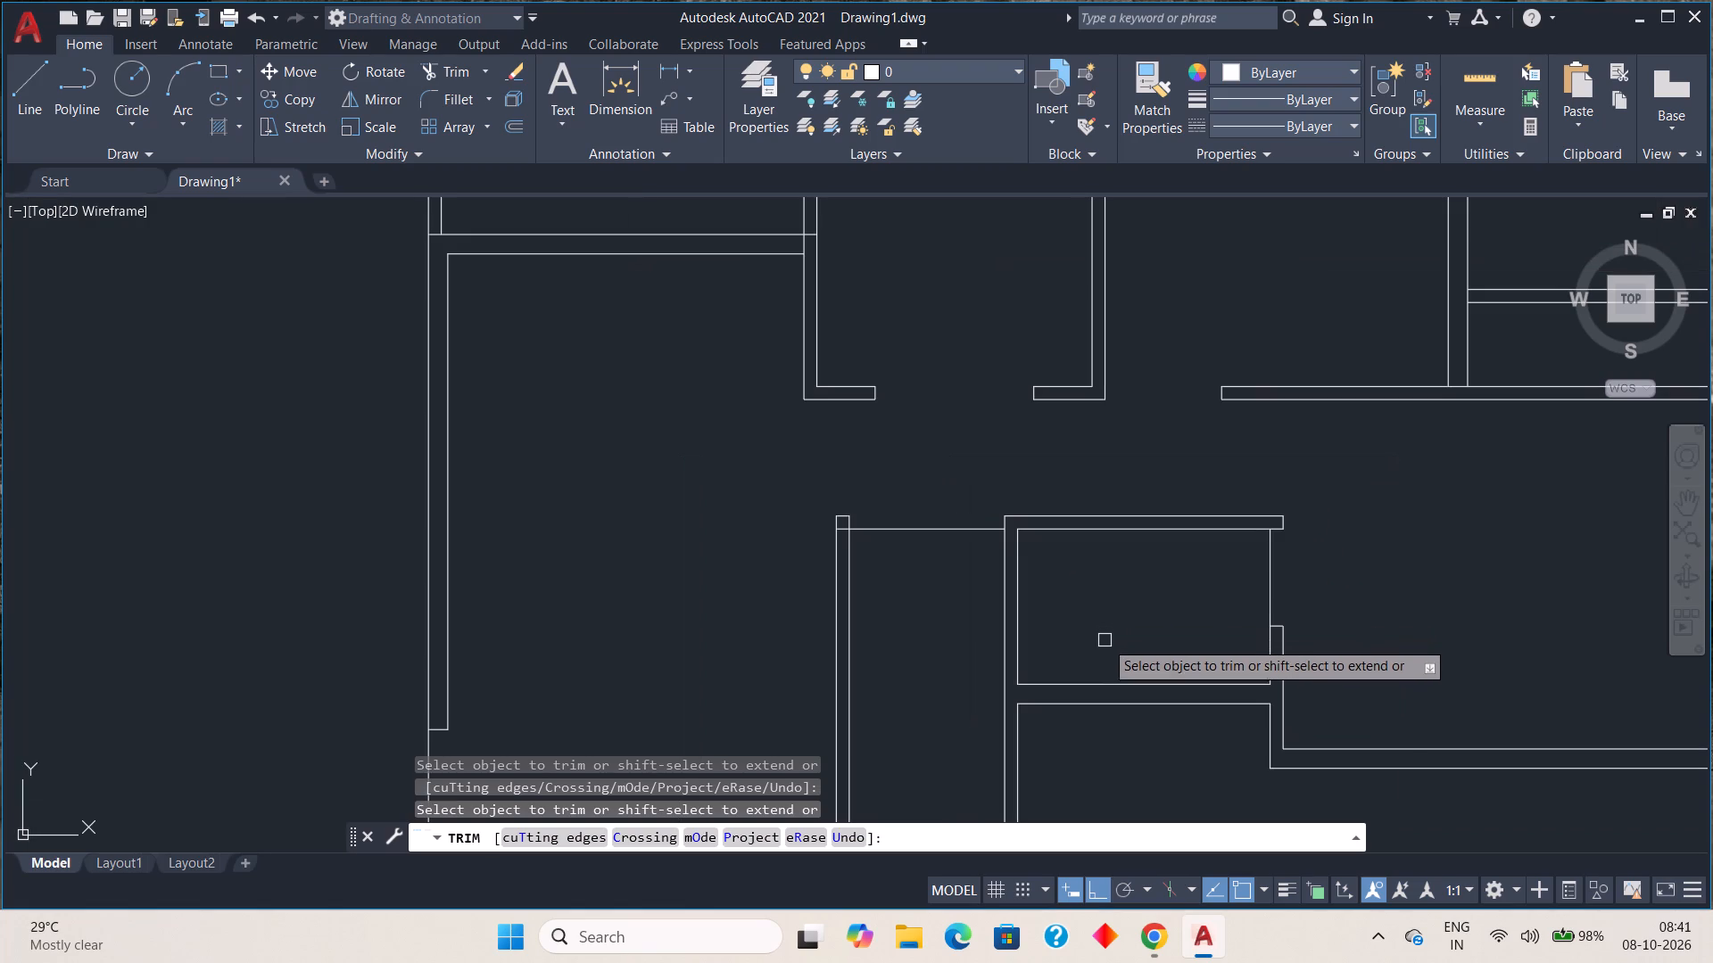
middle_click_drag(1105, 641, 1079, 588)
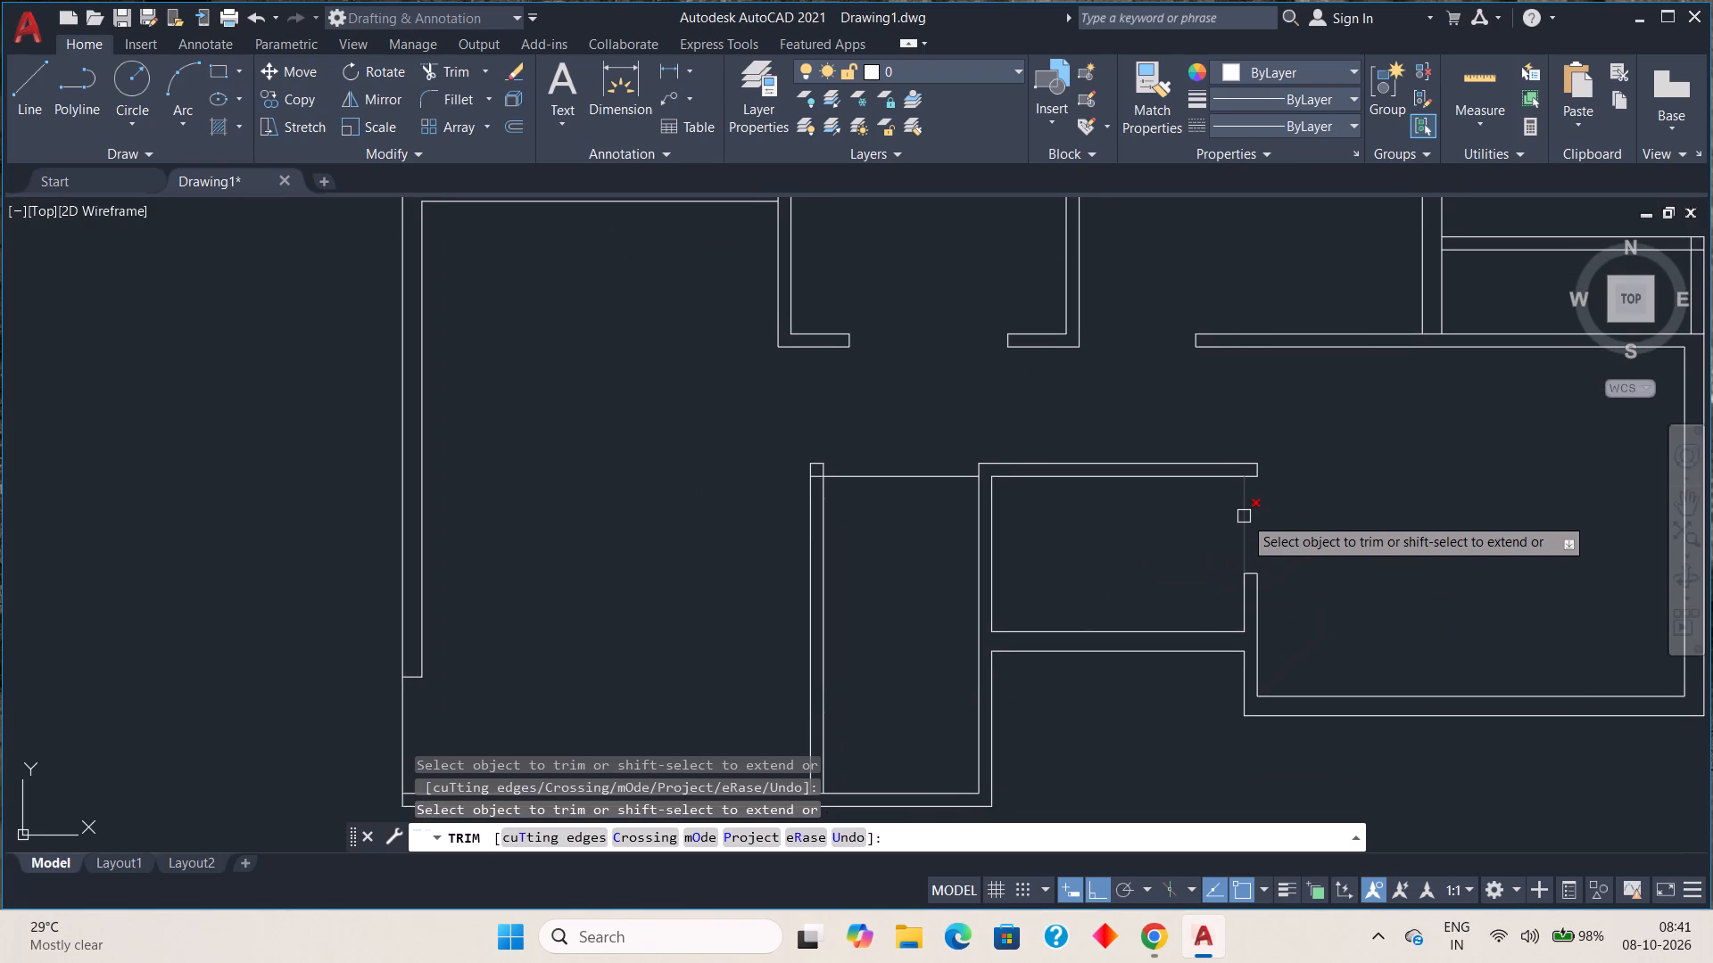
left_click(1244, 516)
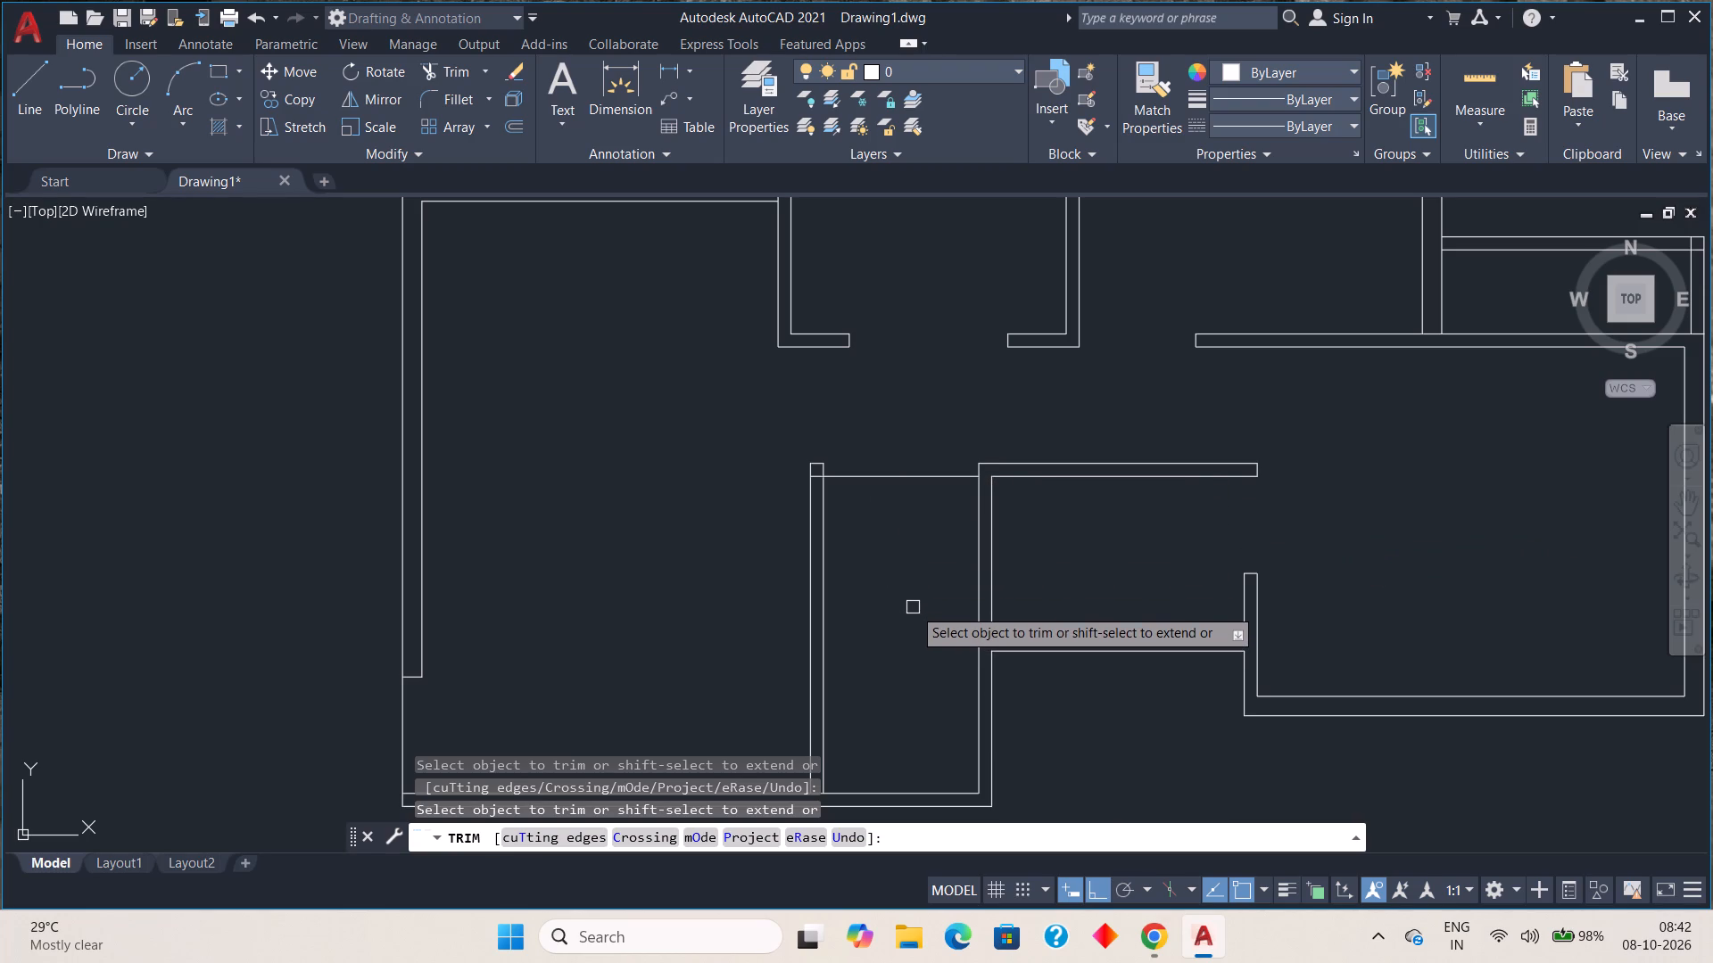
scroll(913, 606, "down", 1)
middle_click_drag(912, 601, 907, 596)
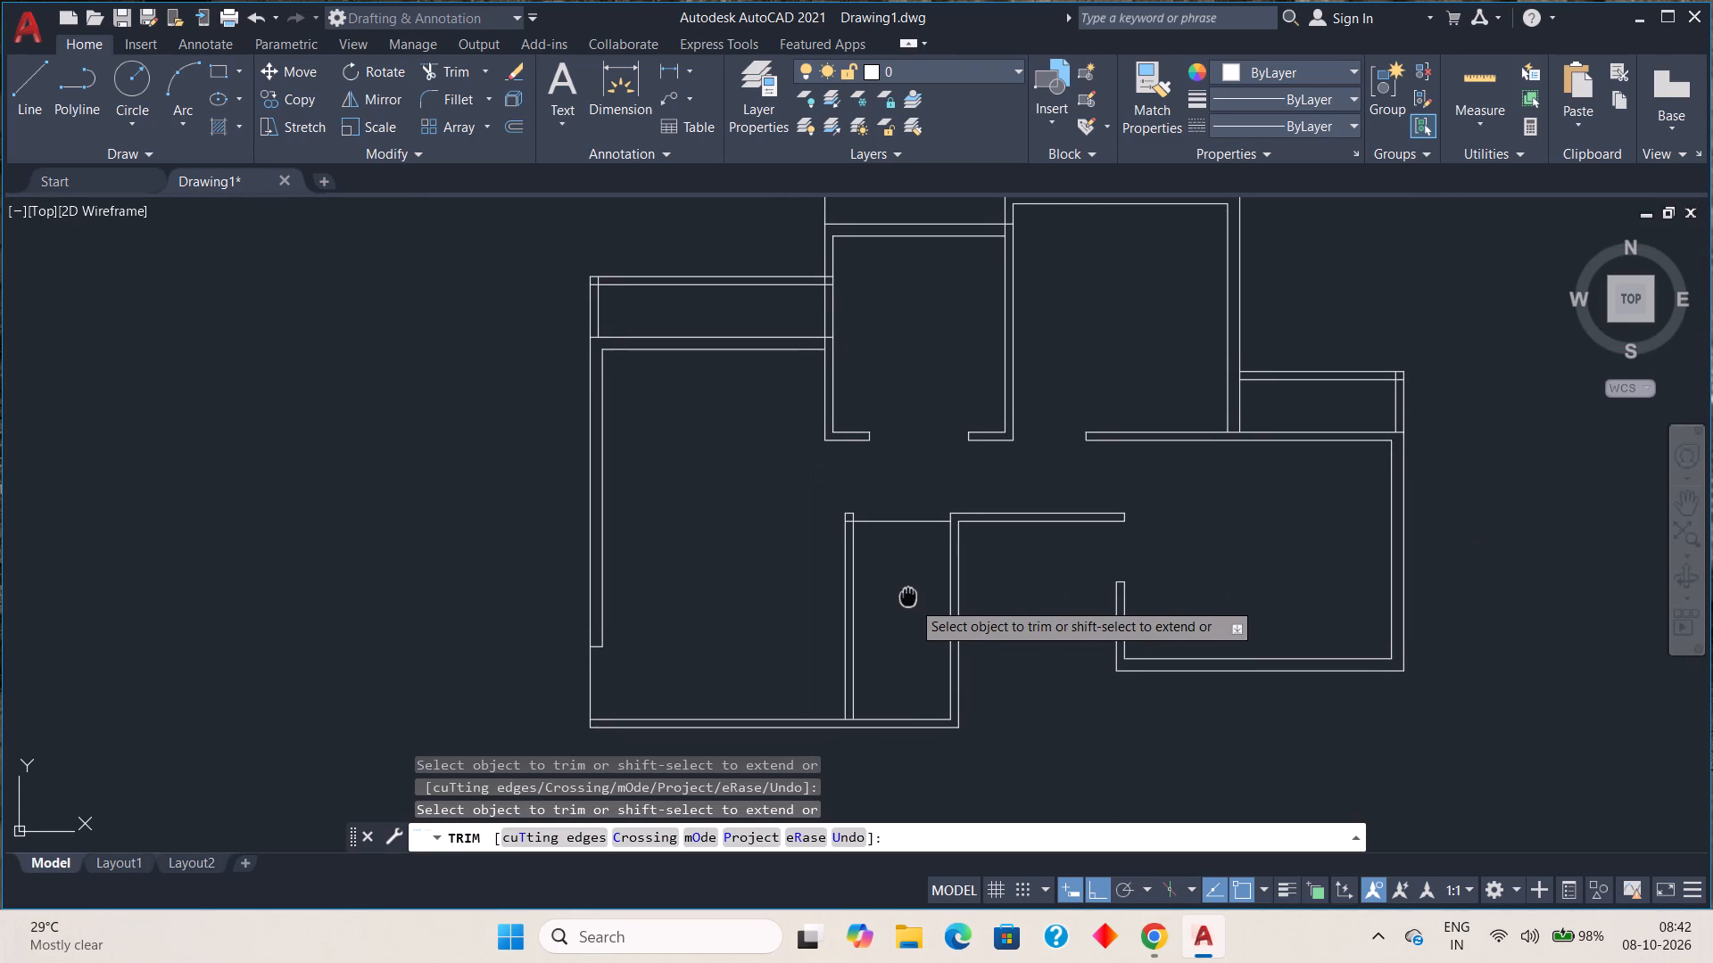
middle_click_drag(907, 596, 903, 583)
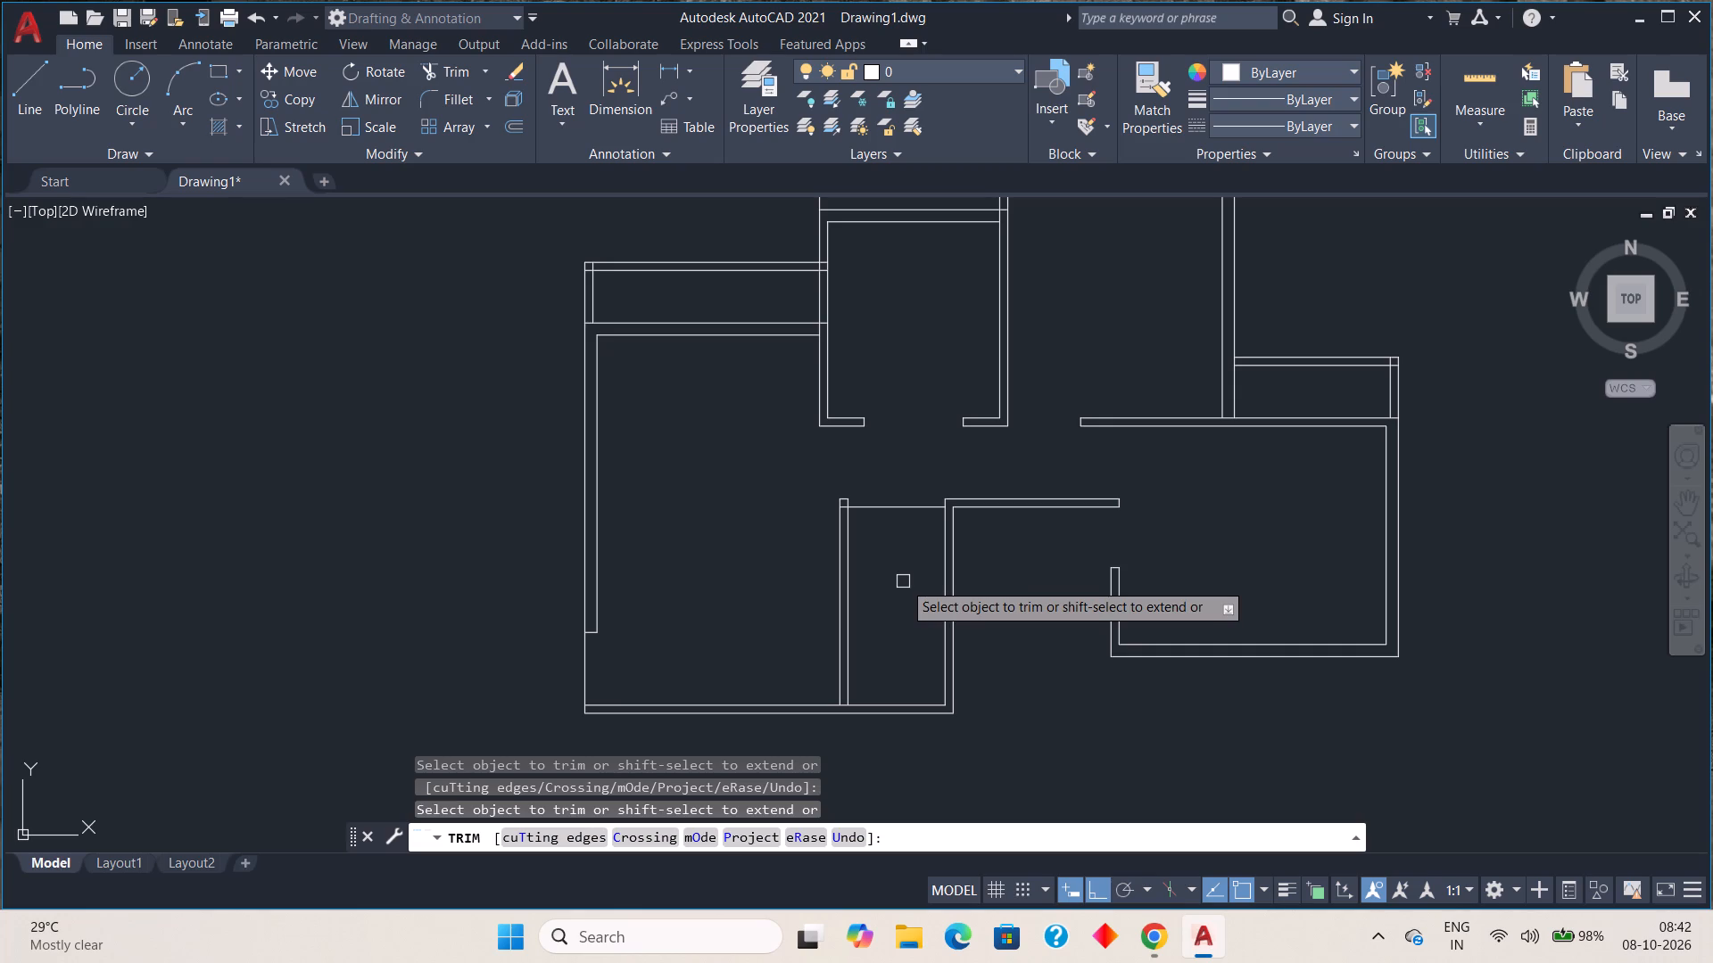
key("Escape")
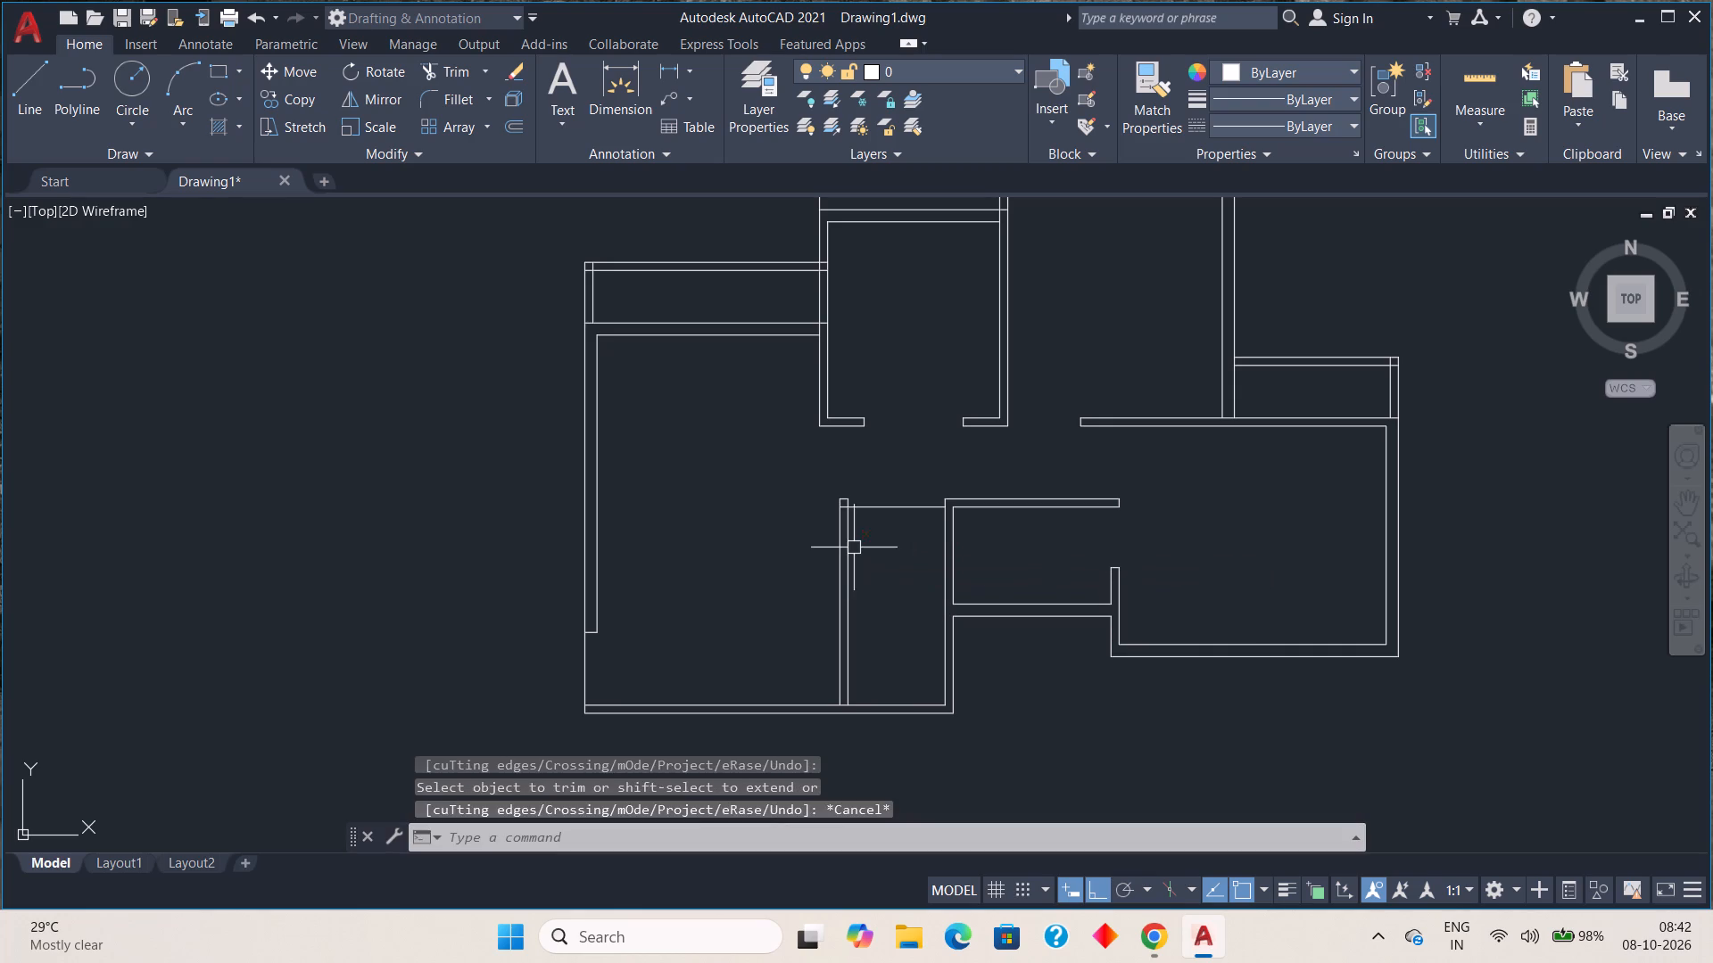
key("Escape")
Offset the narrow lower room's inner right wall line 2.5' to the left, into the room.
key("o")
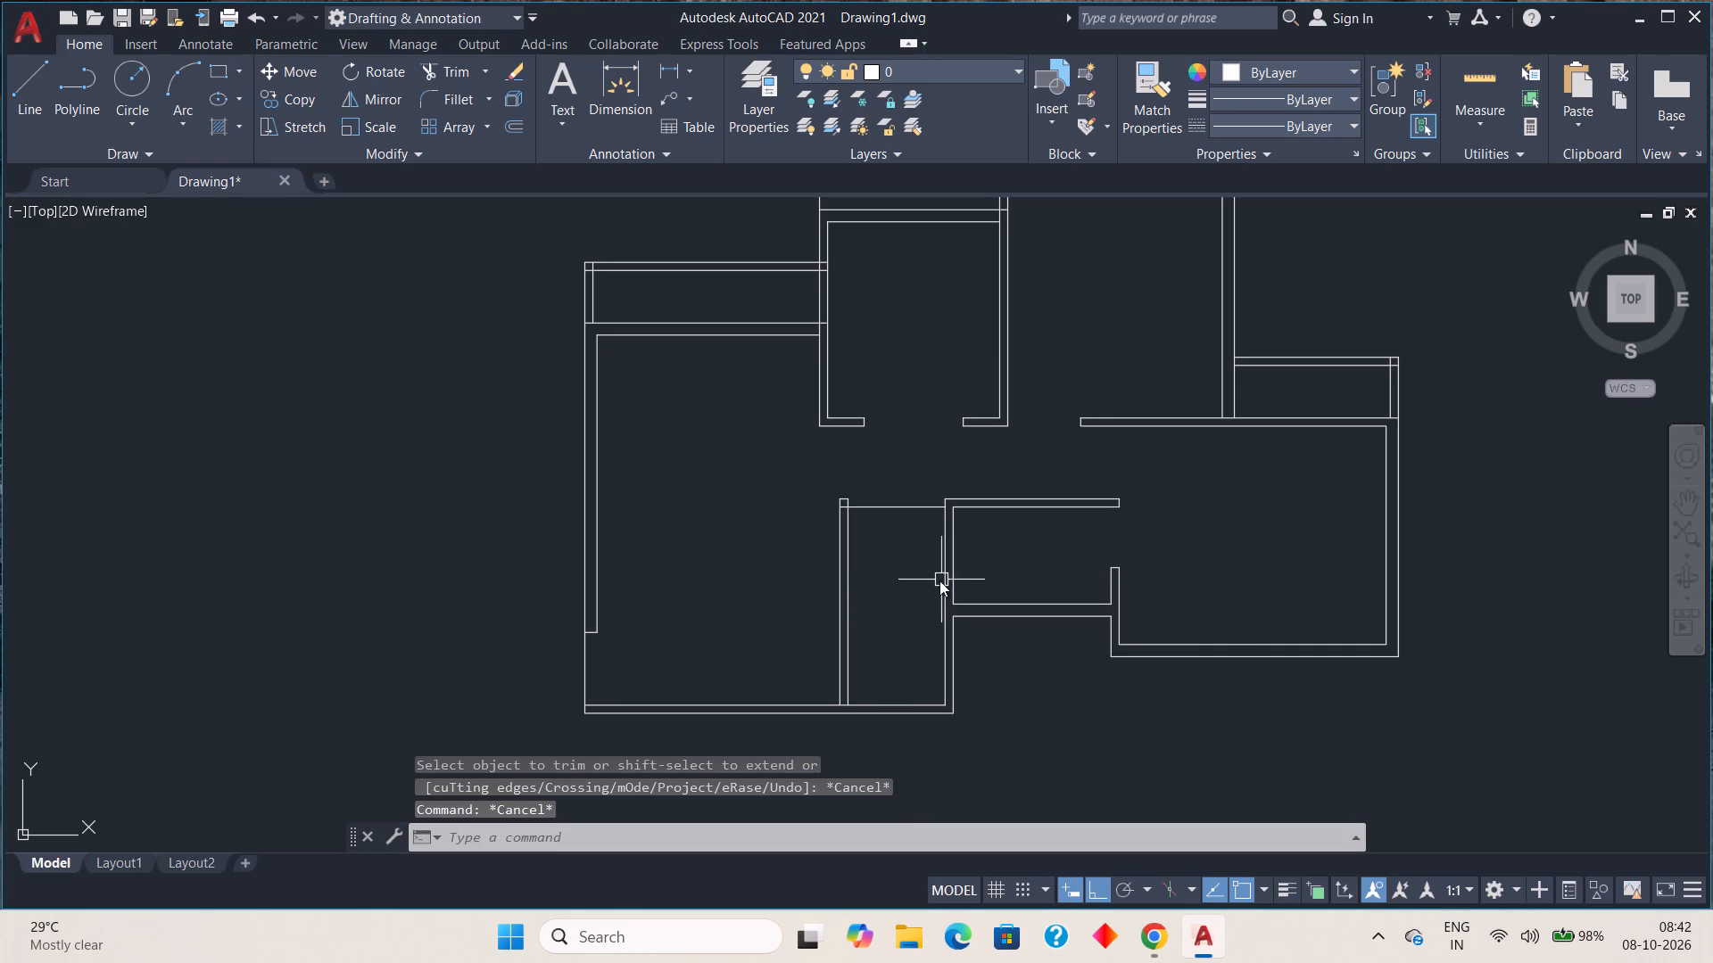
key("Return")
key("2")
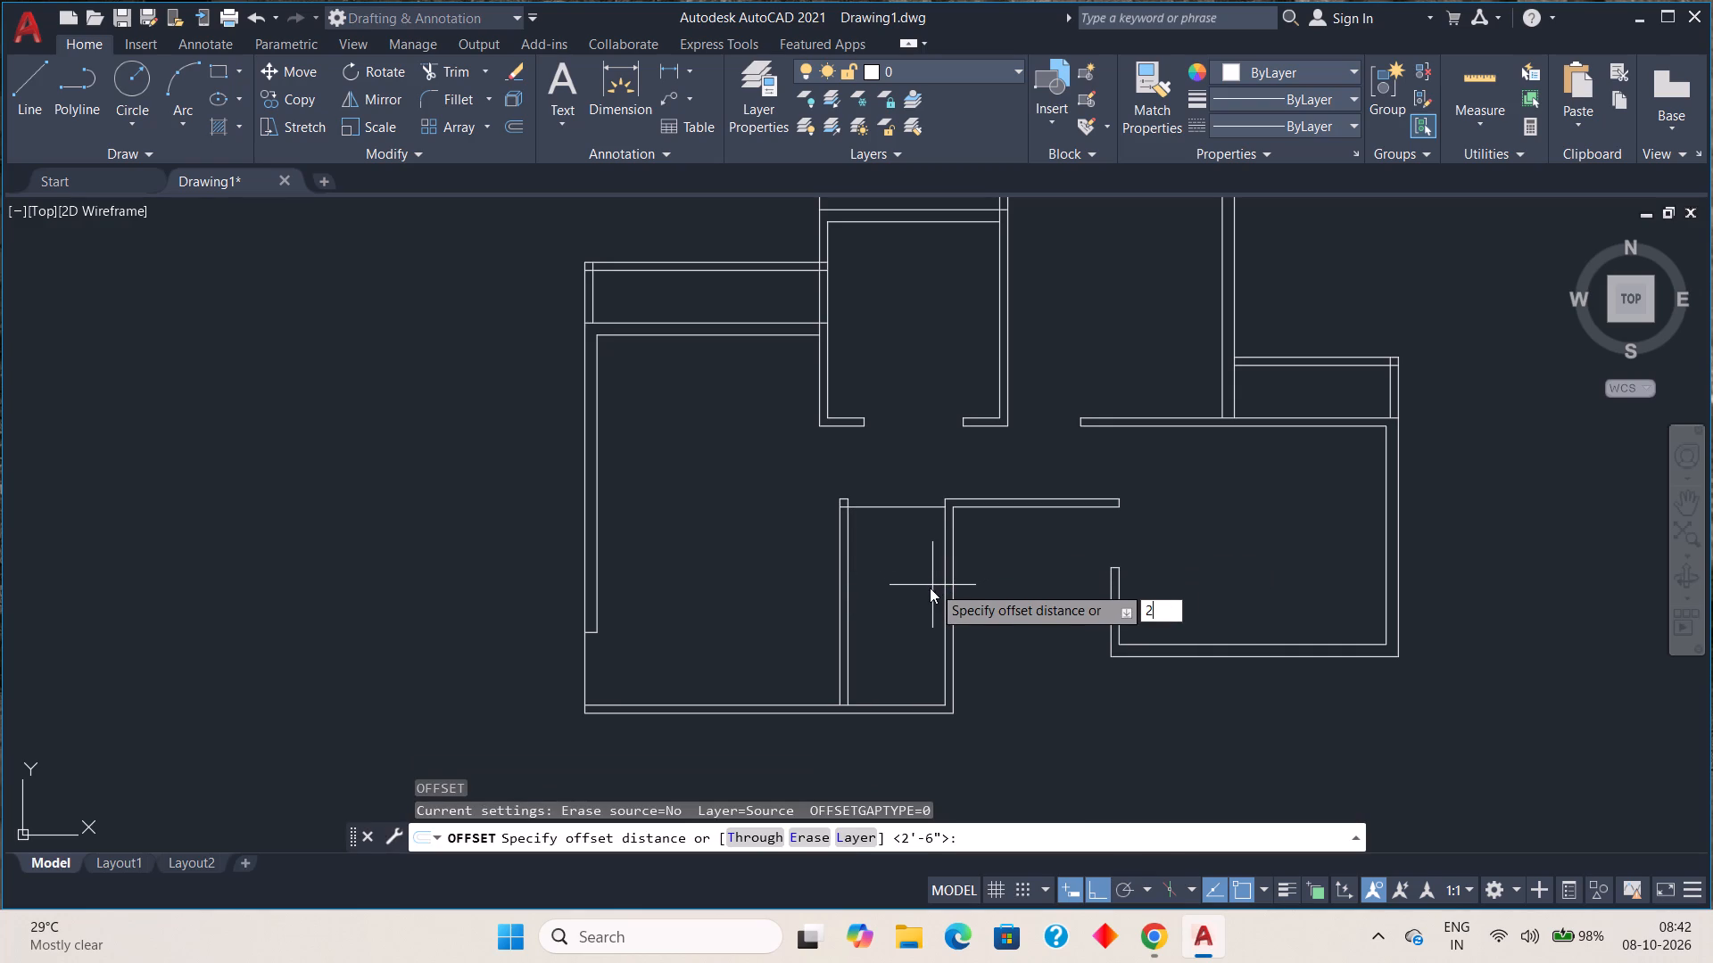
key("period")
key("5")
key("apostrophe")
key("Return")
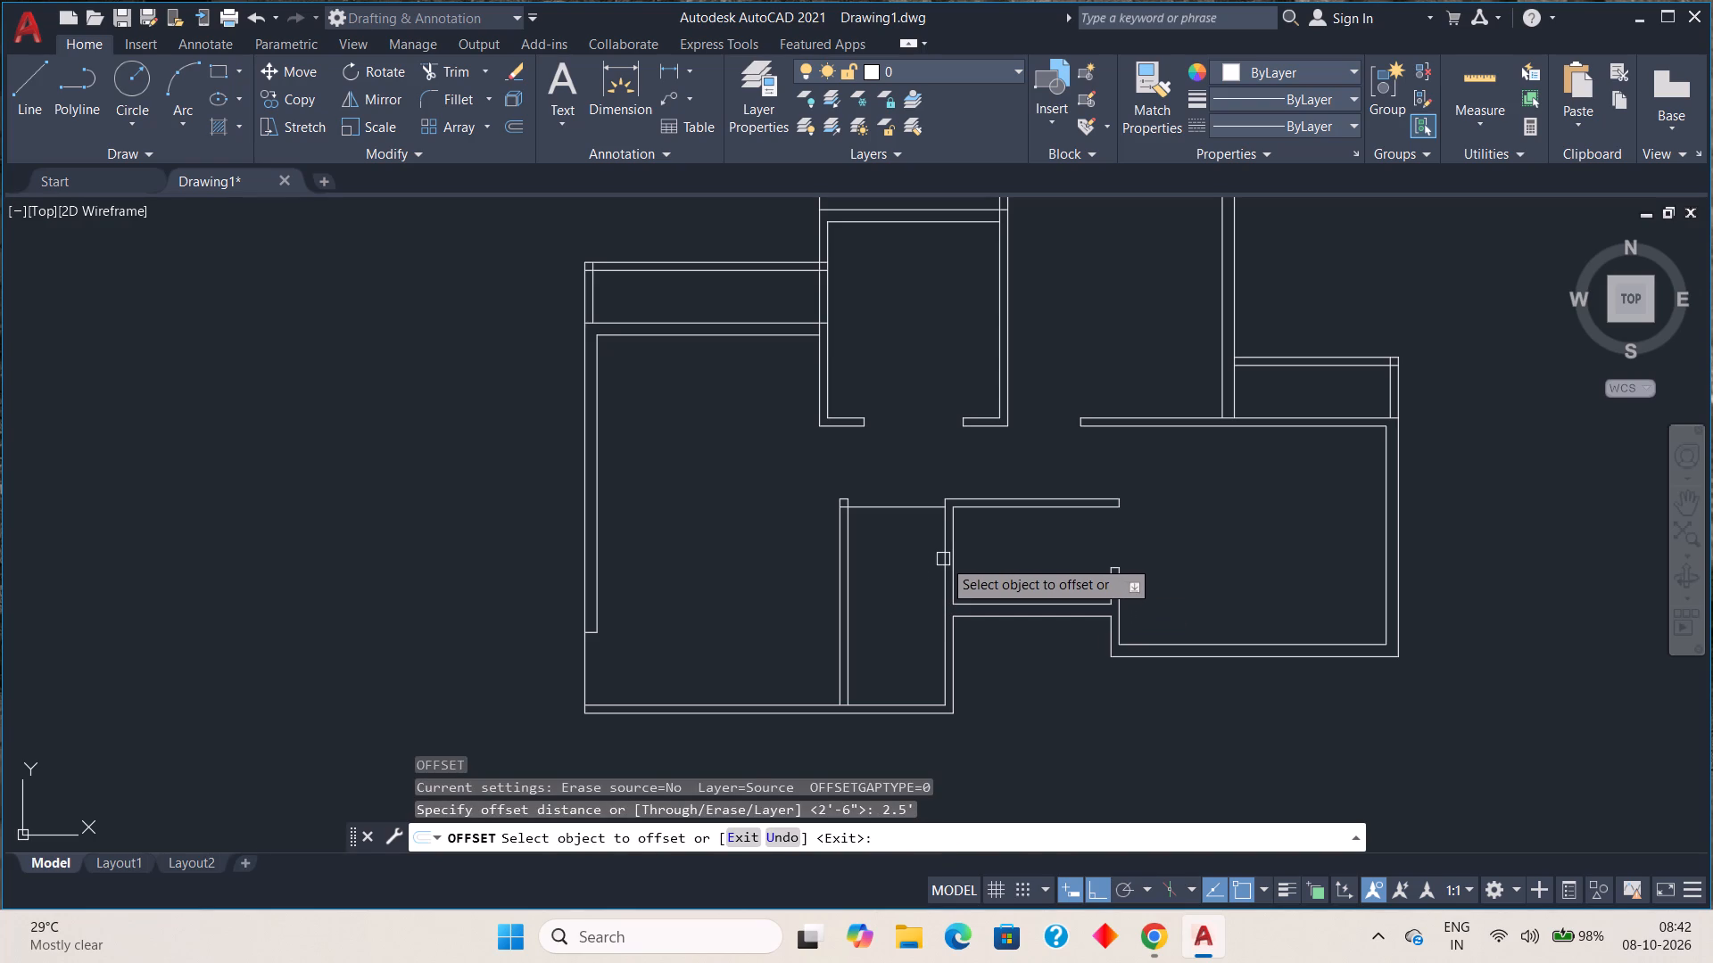
left_click(943, 559)
left_click(899, 560)
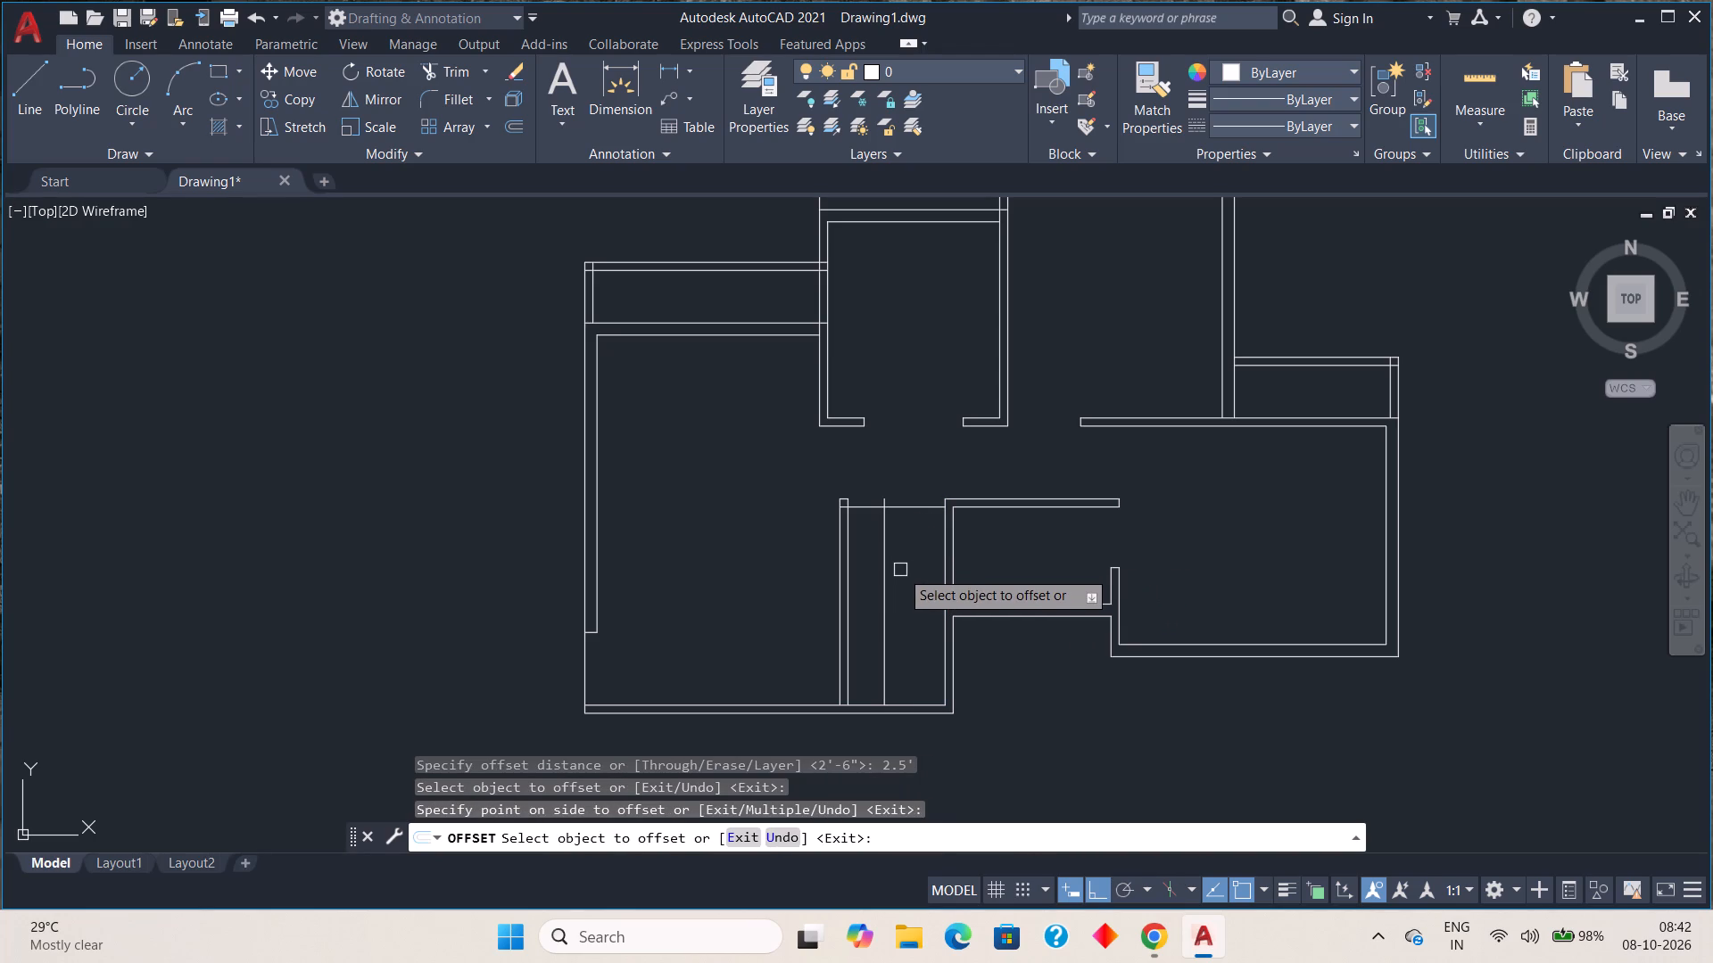
key("Escape")
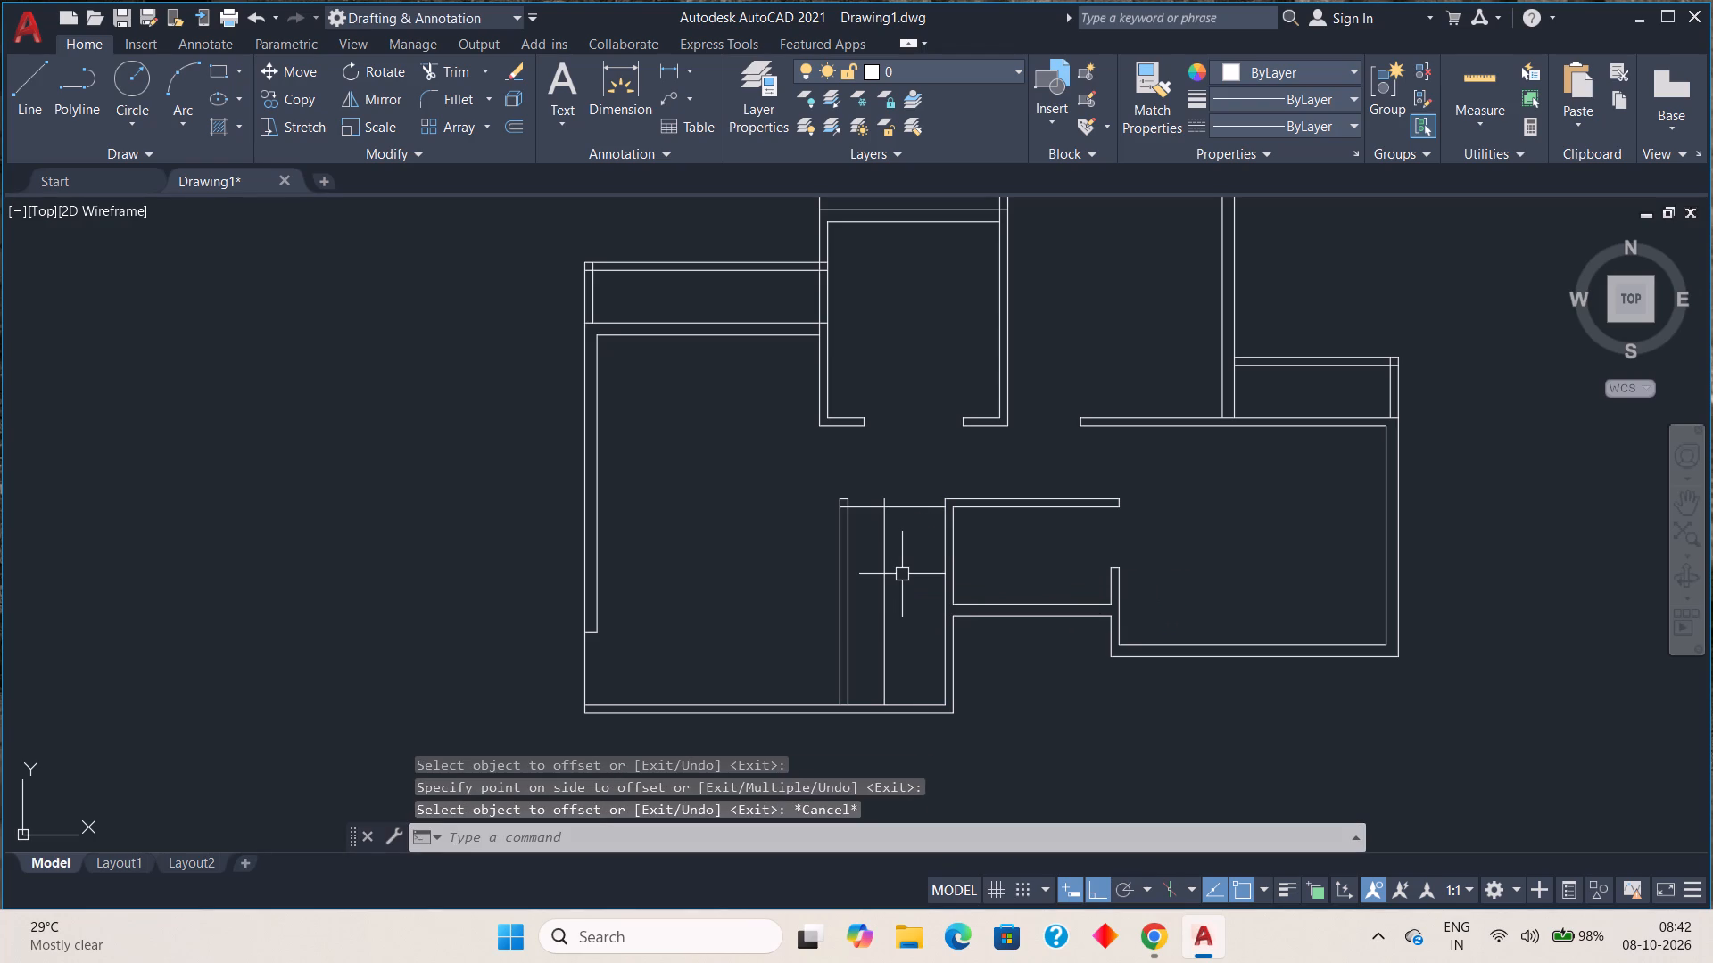
key("Escape")
Stretch the short outer top wall line at the narrow lower room's left wall to the 2.5' offset line.
scroll(856, 506, "up", 1)
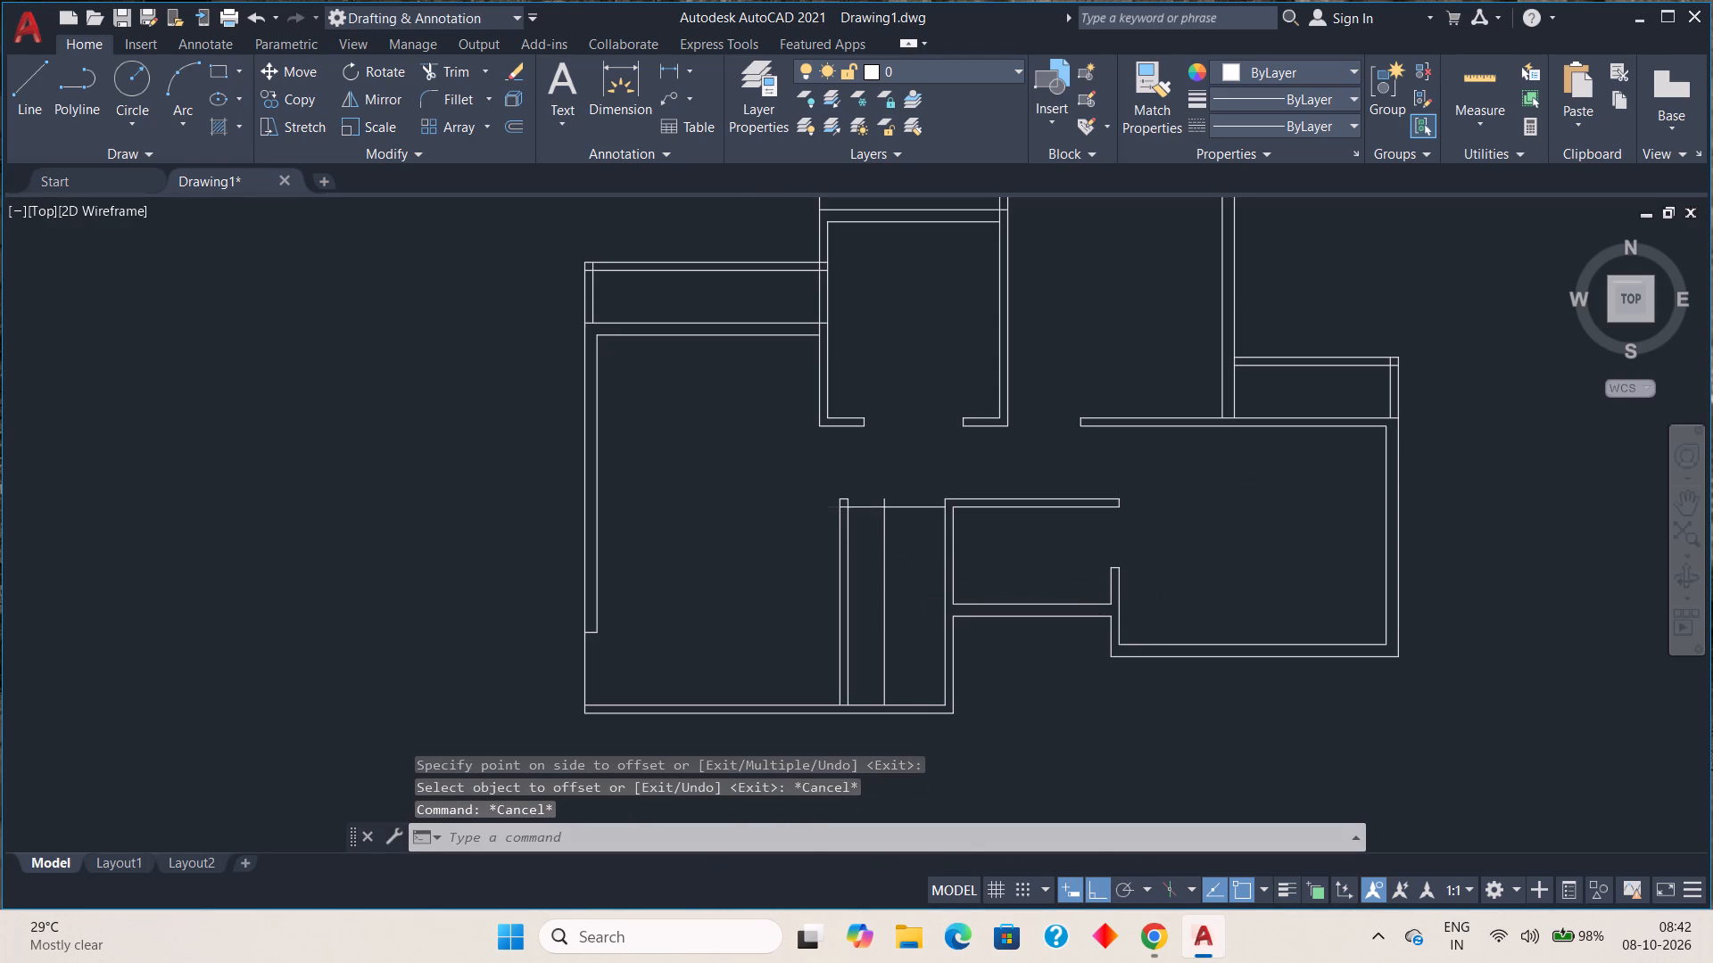
scroll(856, 505, "up", 3)
left_click(762, 461)
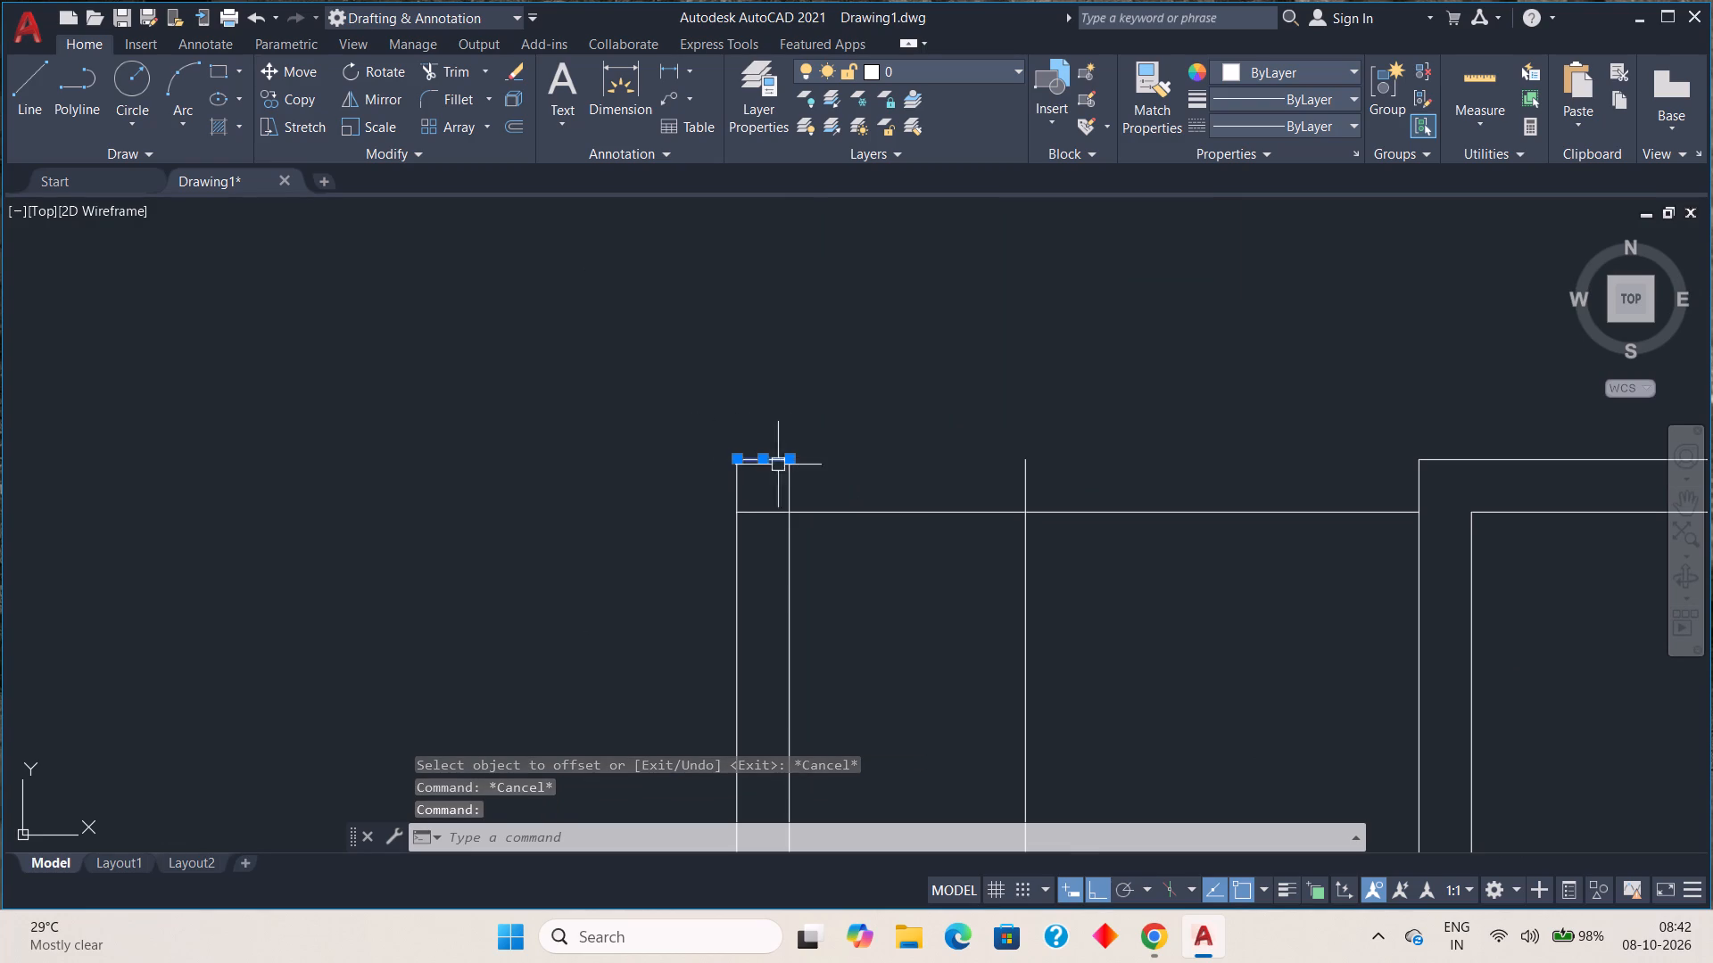
left_click(791, 459)
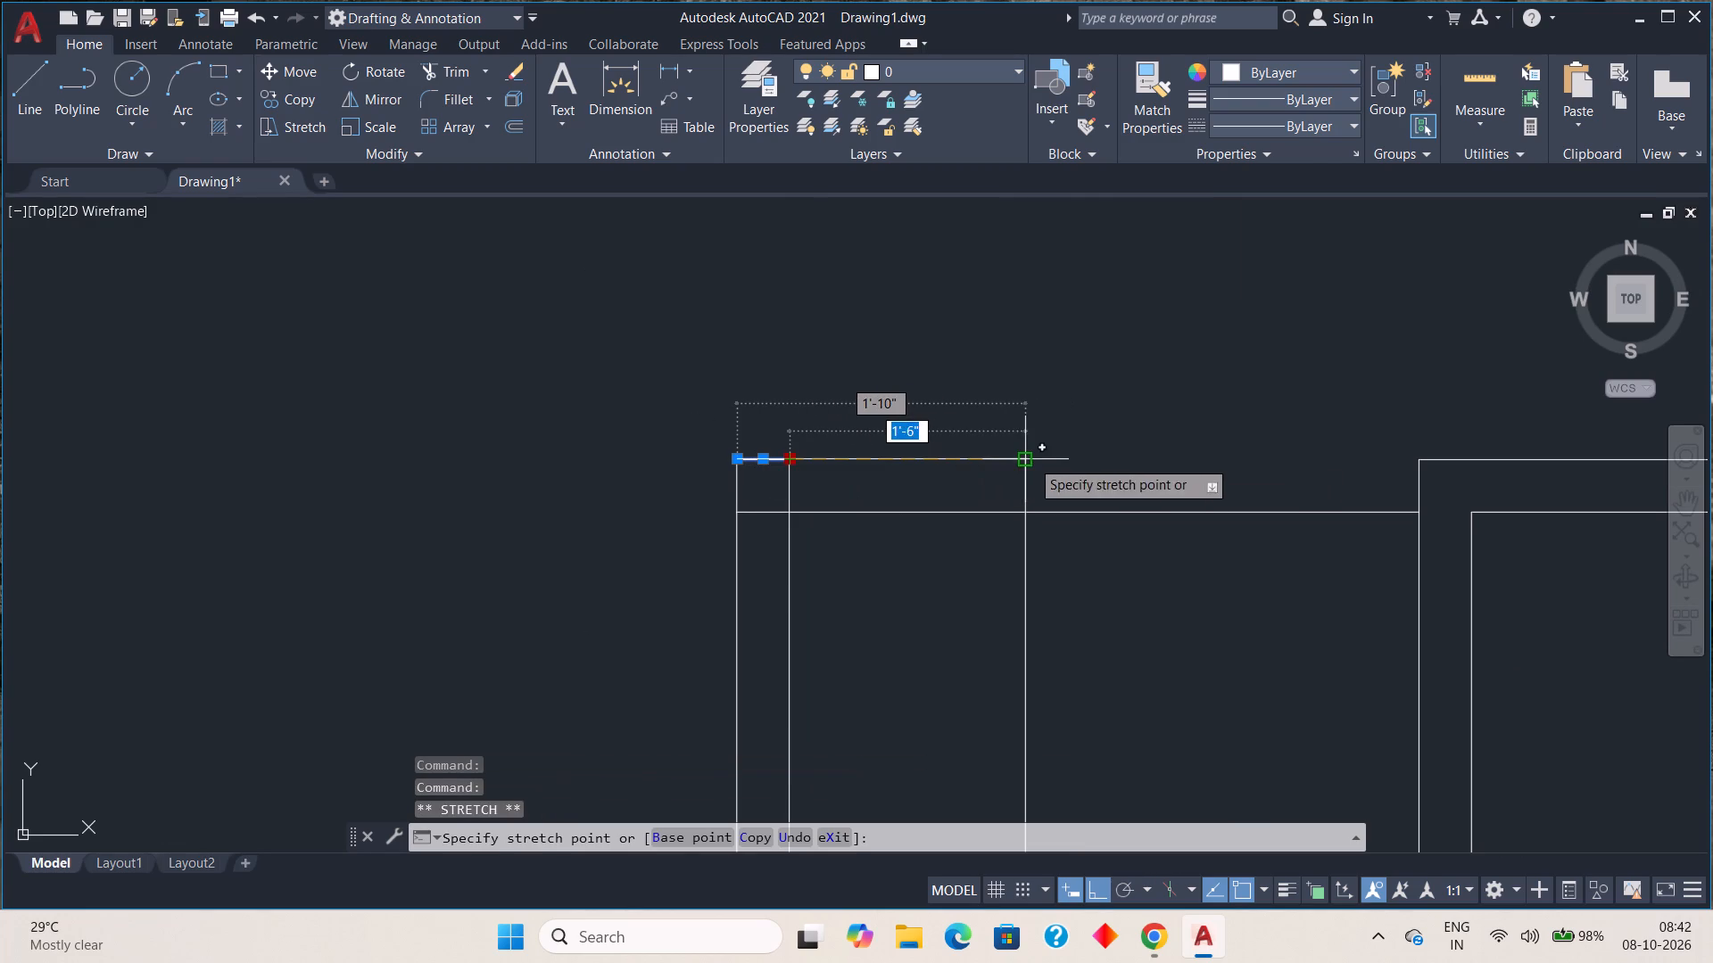
left_click(1030, 459)
key("Escape")
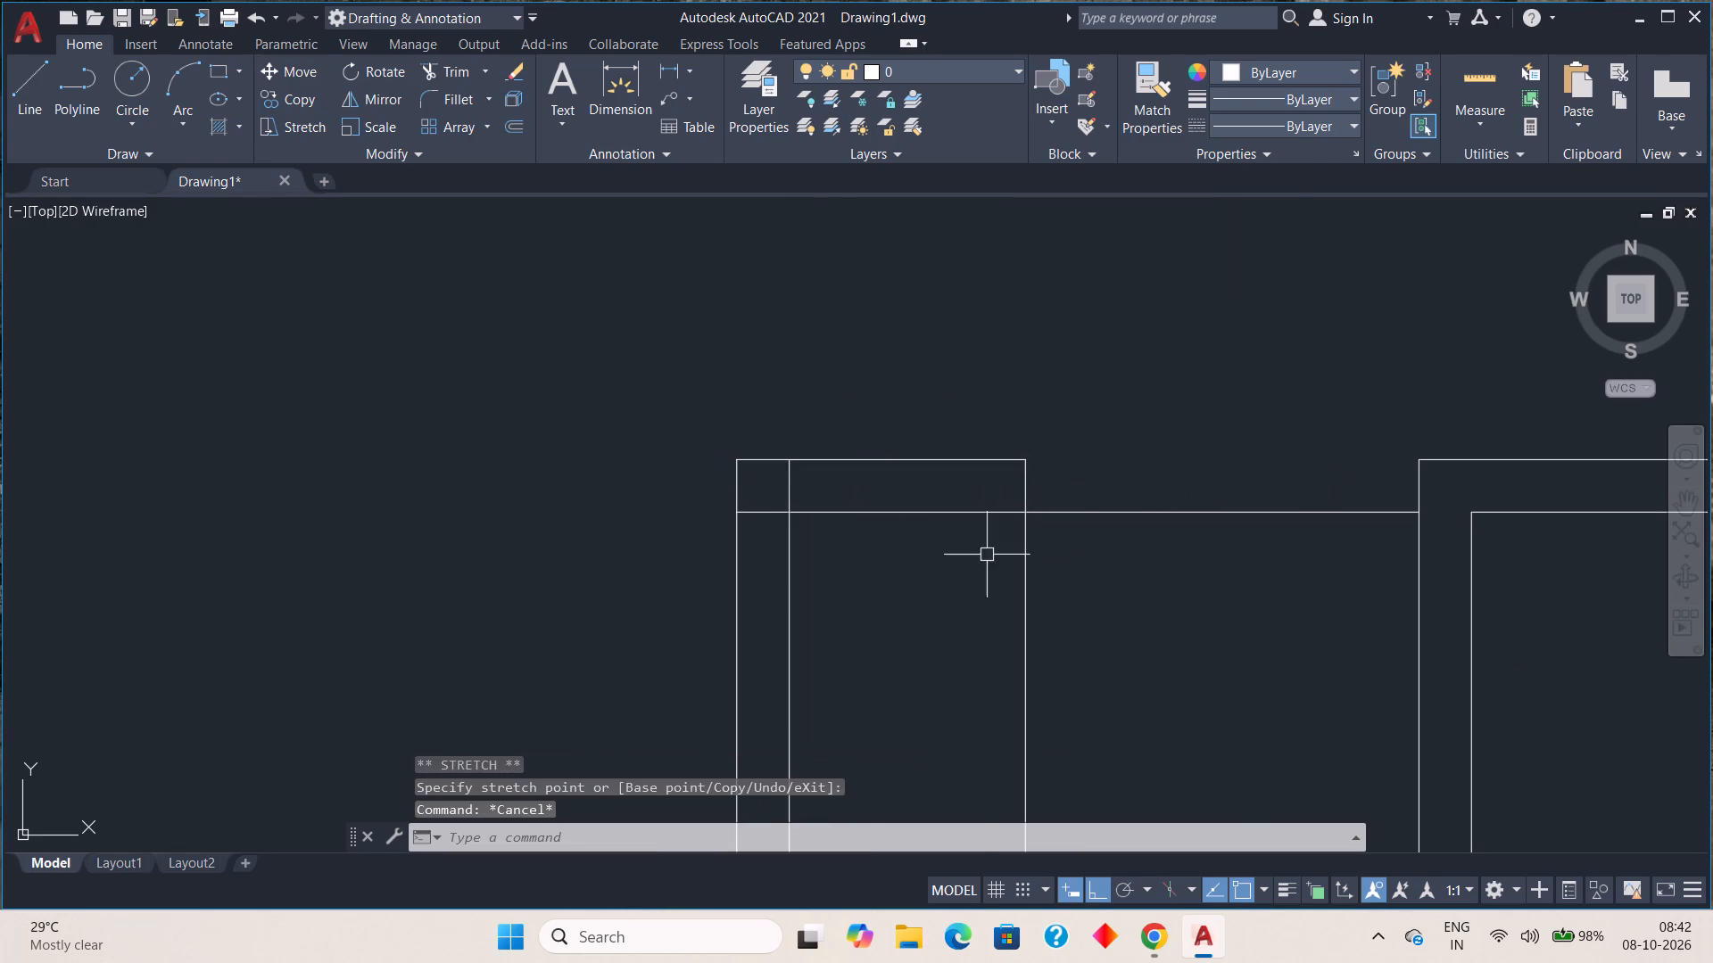
Trim the offset line below the narrow lower room's top wall and the inner top wall line across the door opening.
scroll(959, 575, "down", 4)
middle_click_drag(948, 624, 920, 573)
scroll(921, 569, "up", 2)
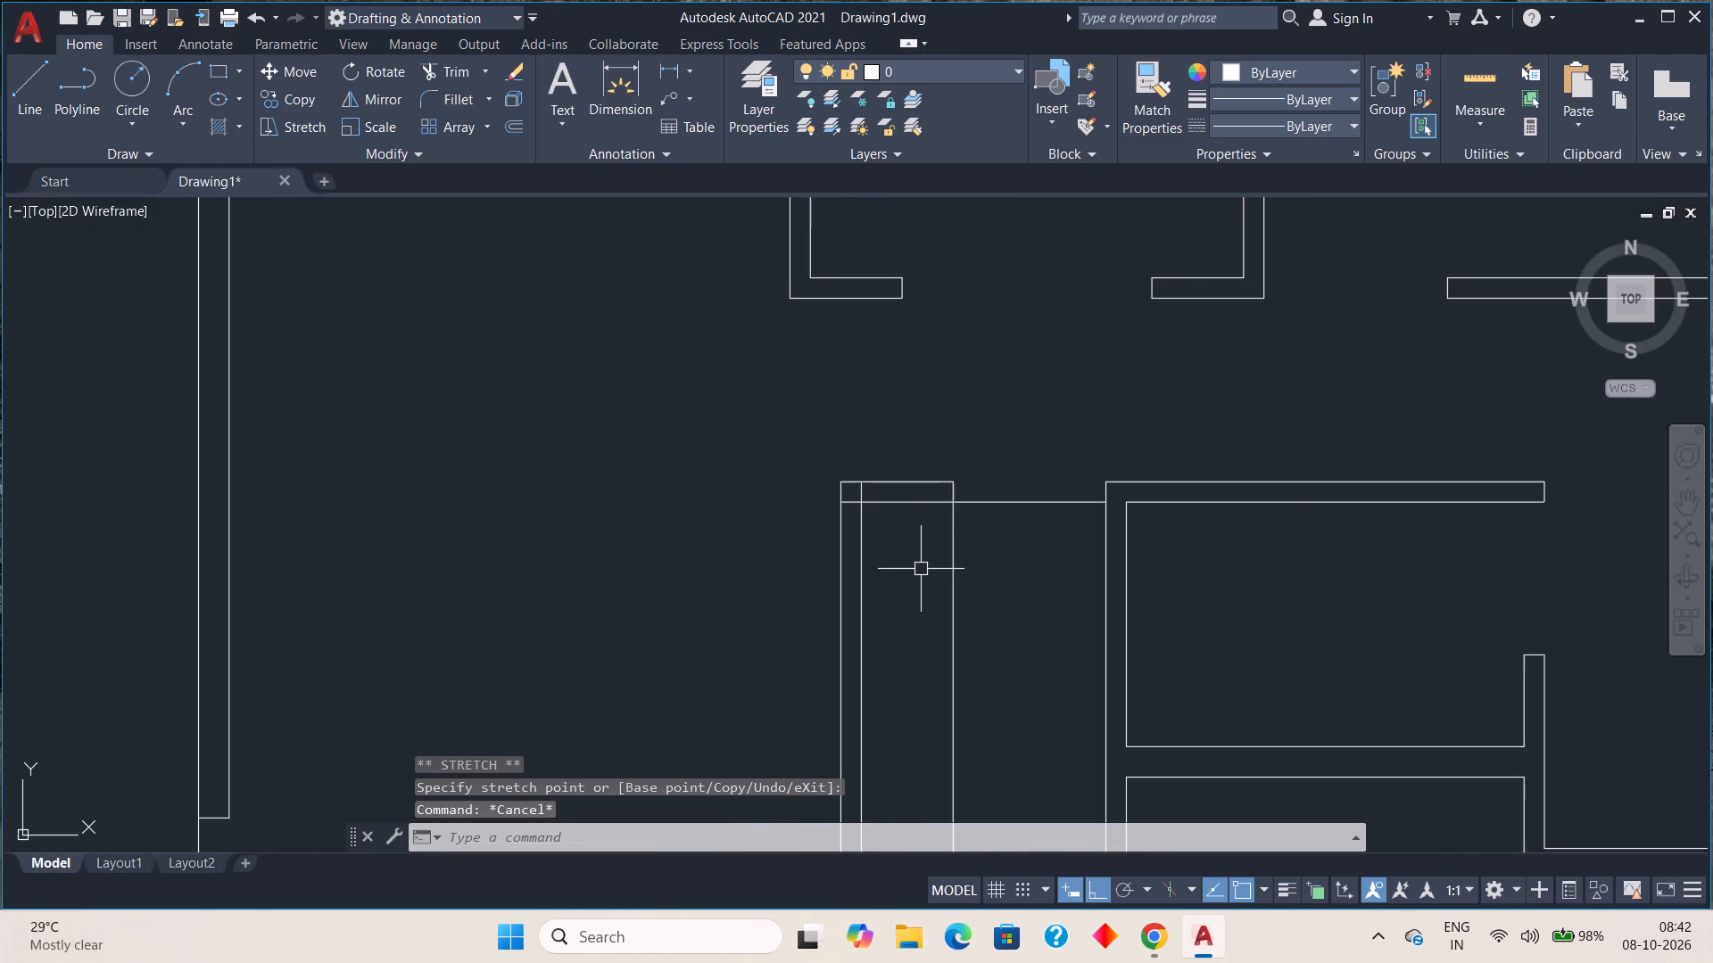
key("t")
key("r")
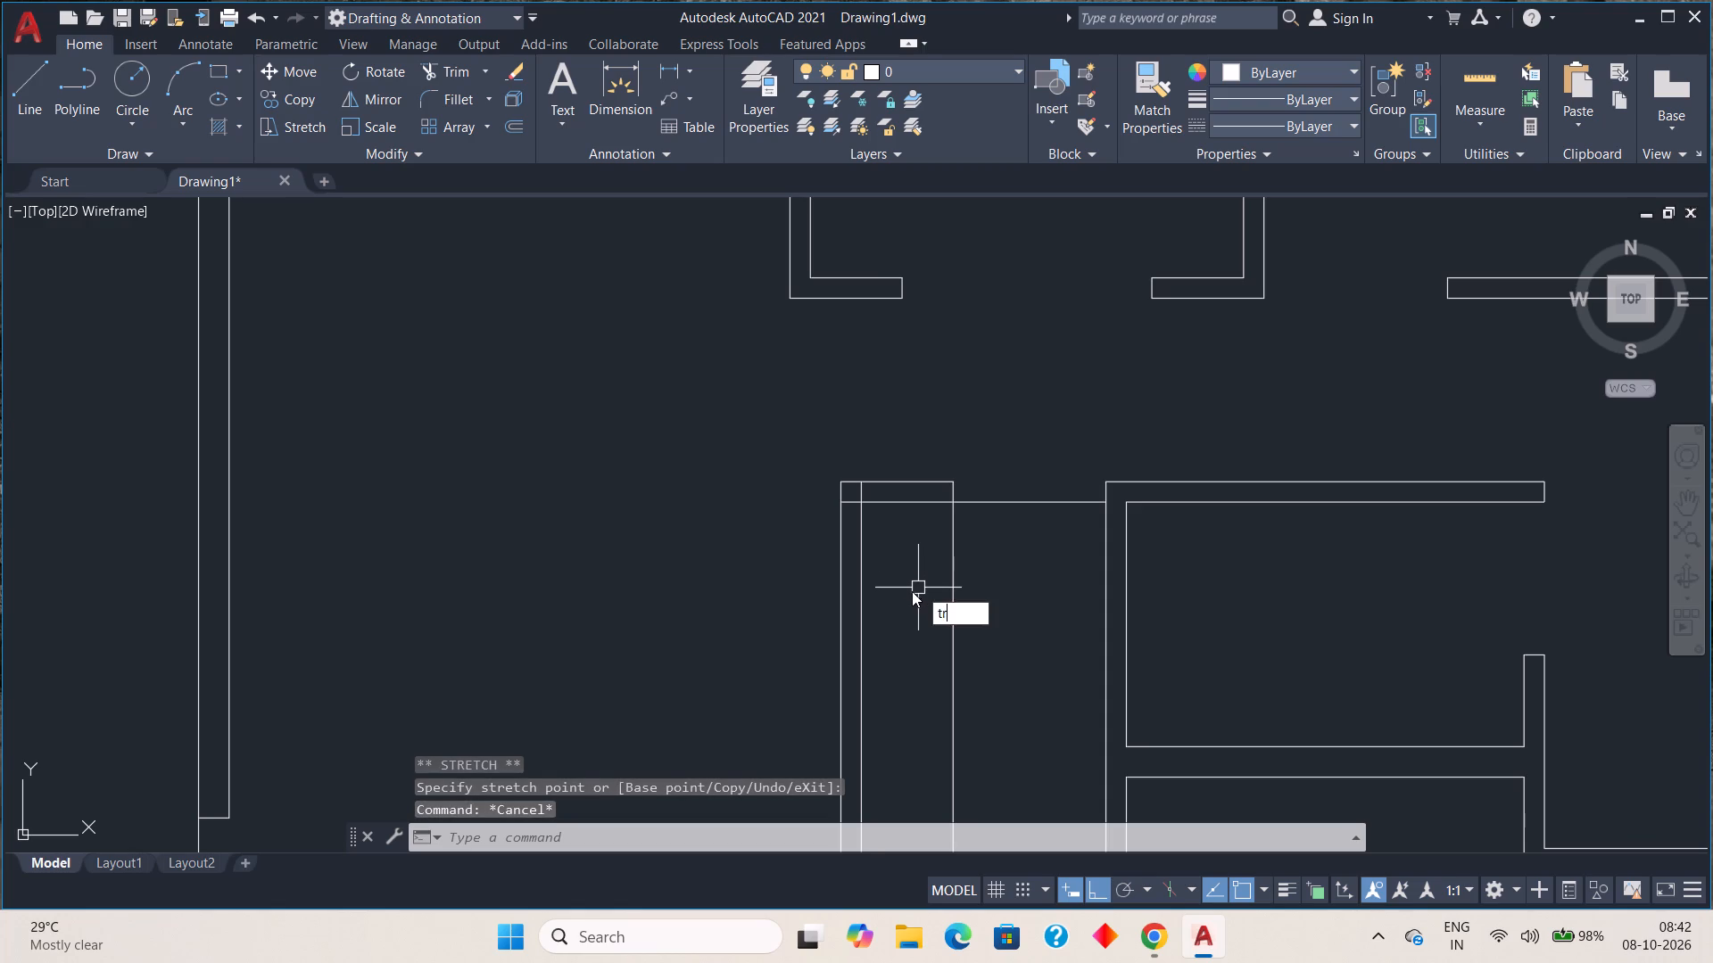
key("space")
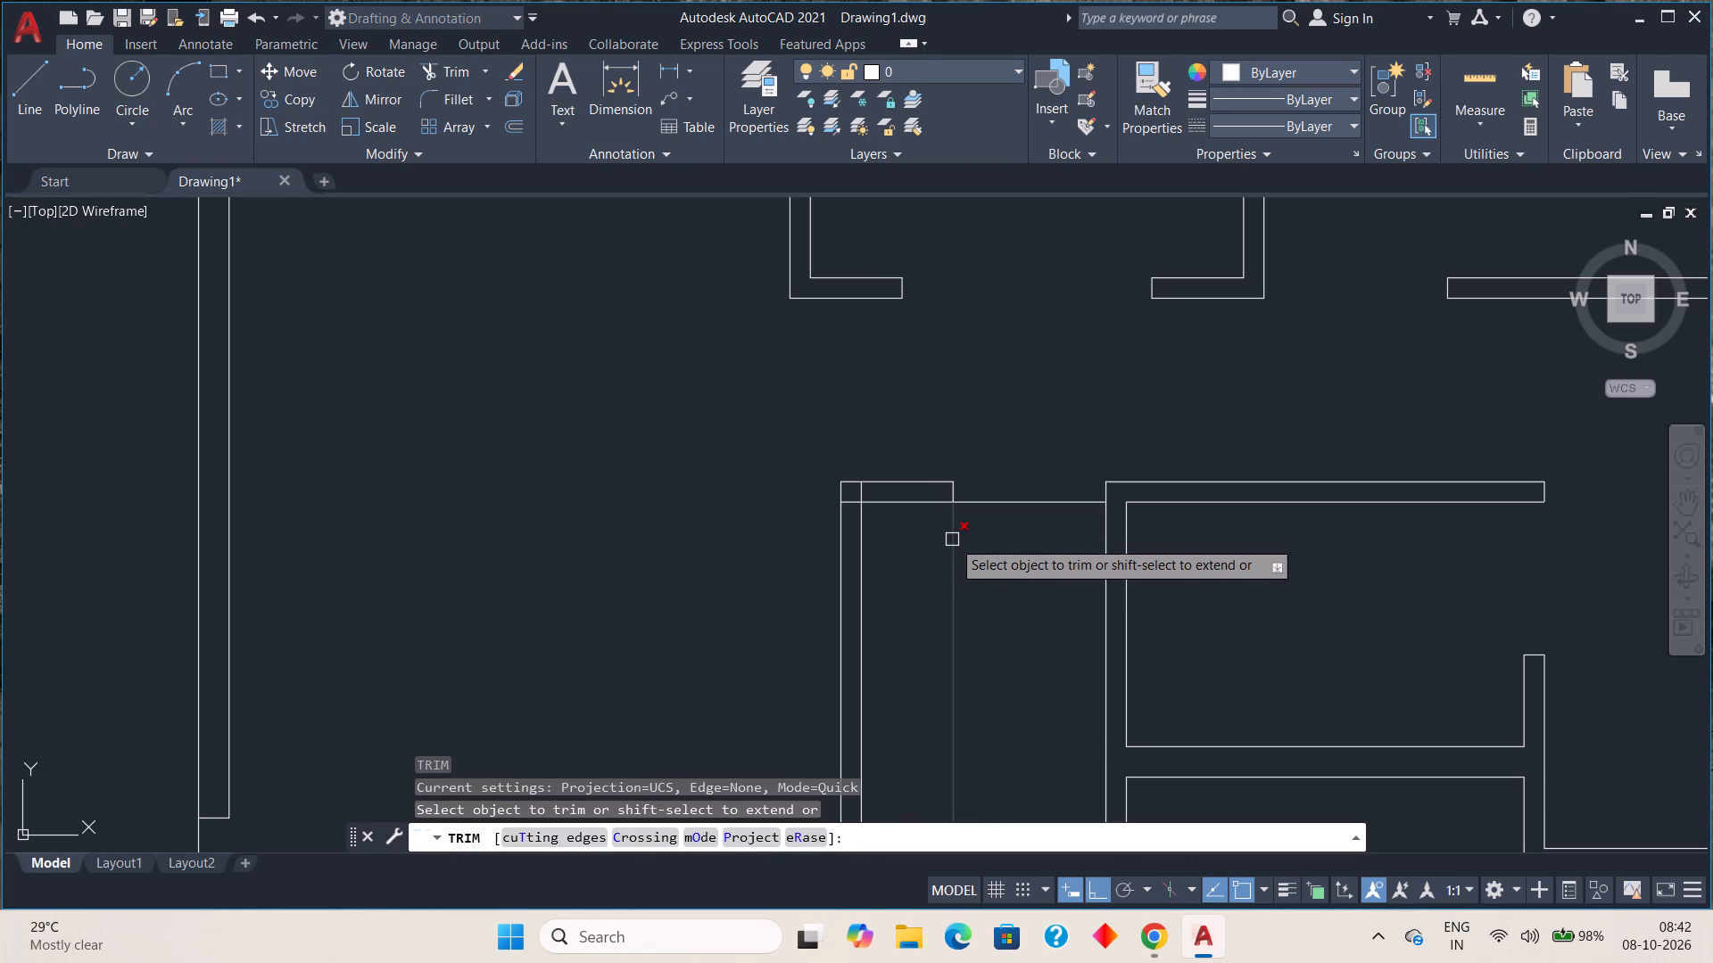
left_click(952, 539)
left_click(1006, 503)
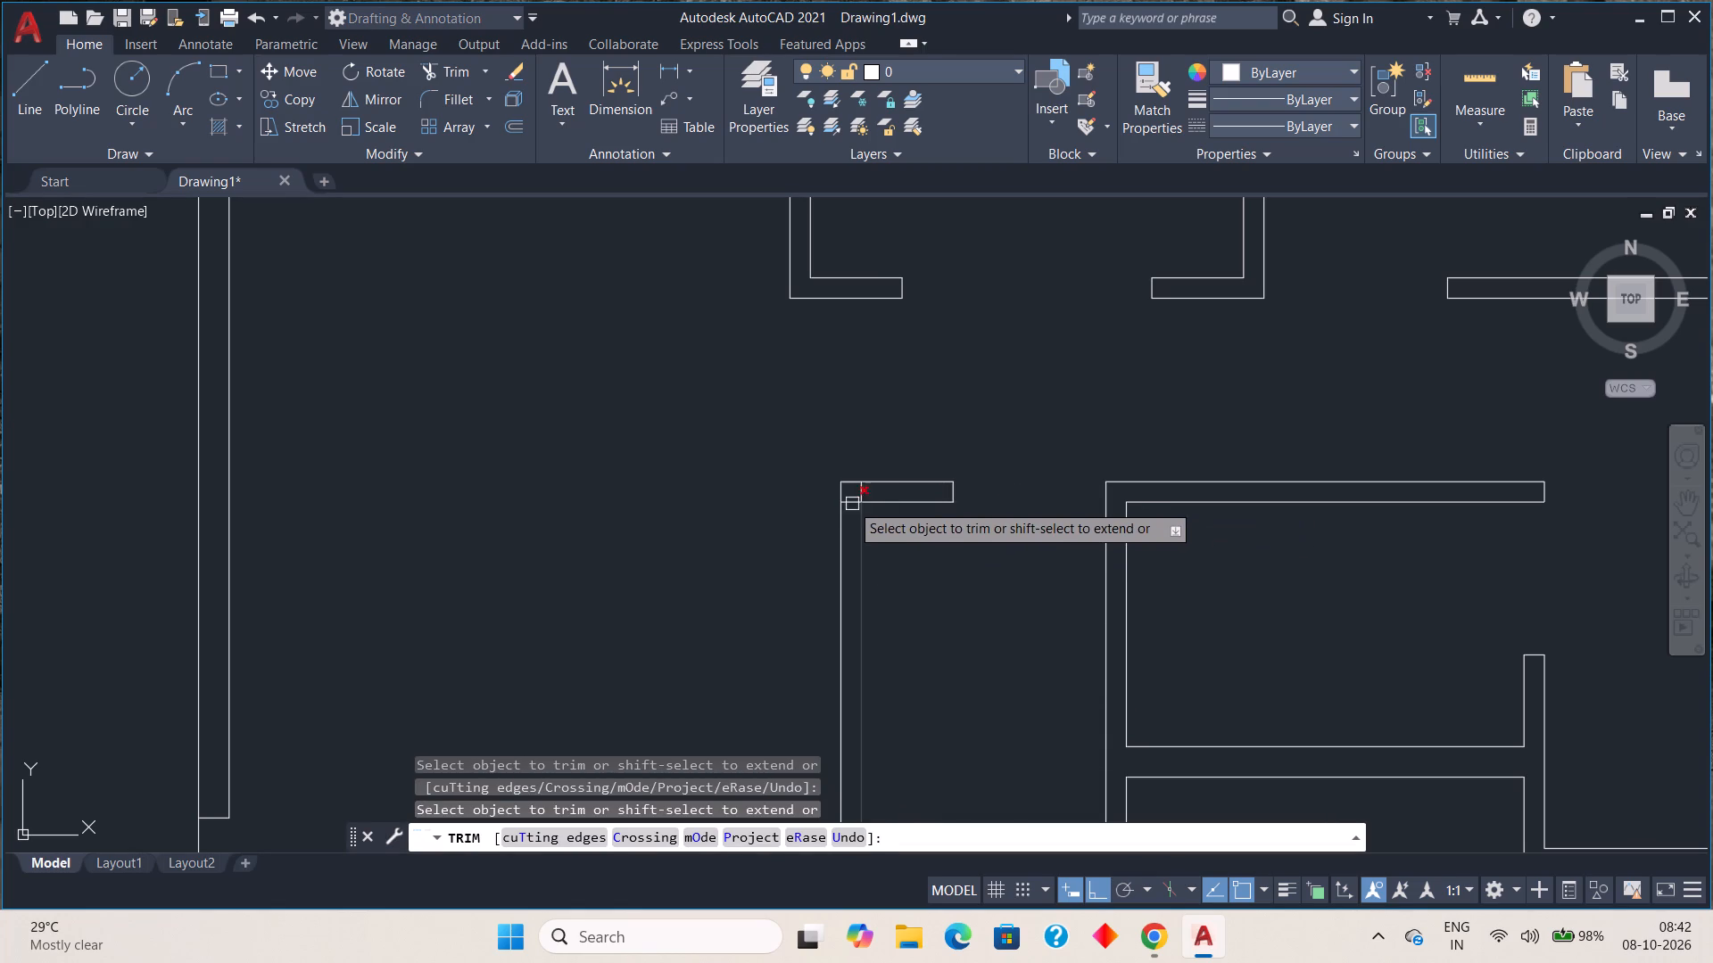
Trim the two inner wall lines crossing inside the narrow lower room's top-left wall corner.
scroll(860, 506, "up", 3)
left_click(828, 491)
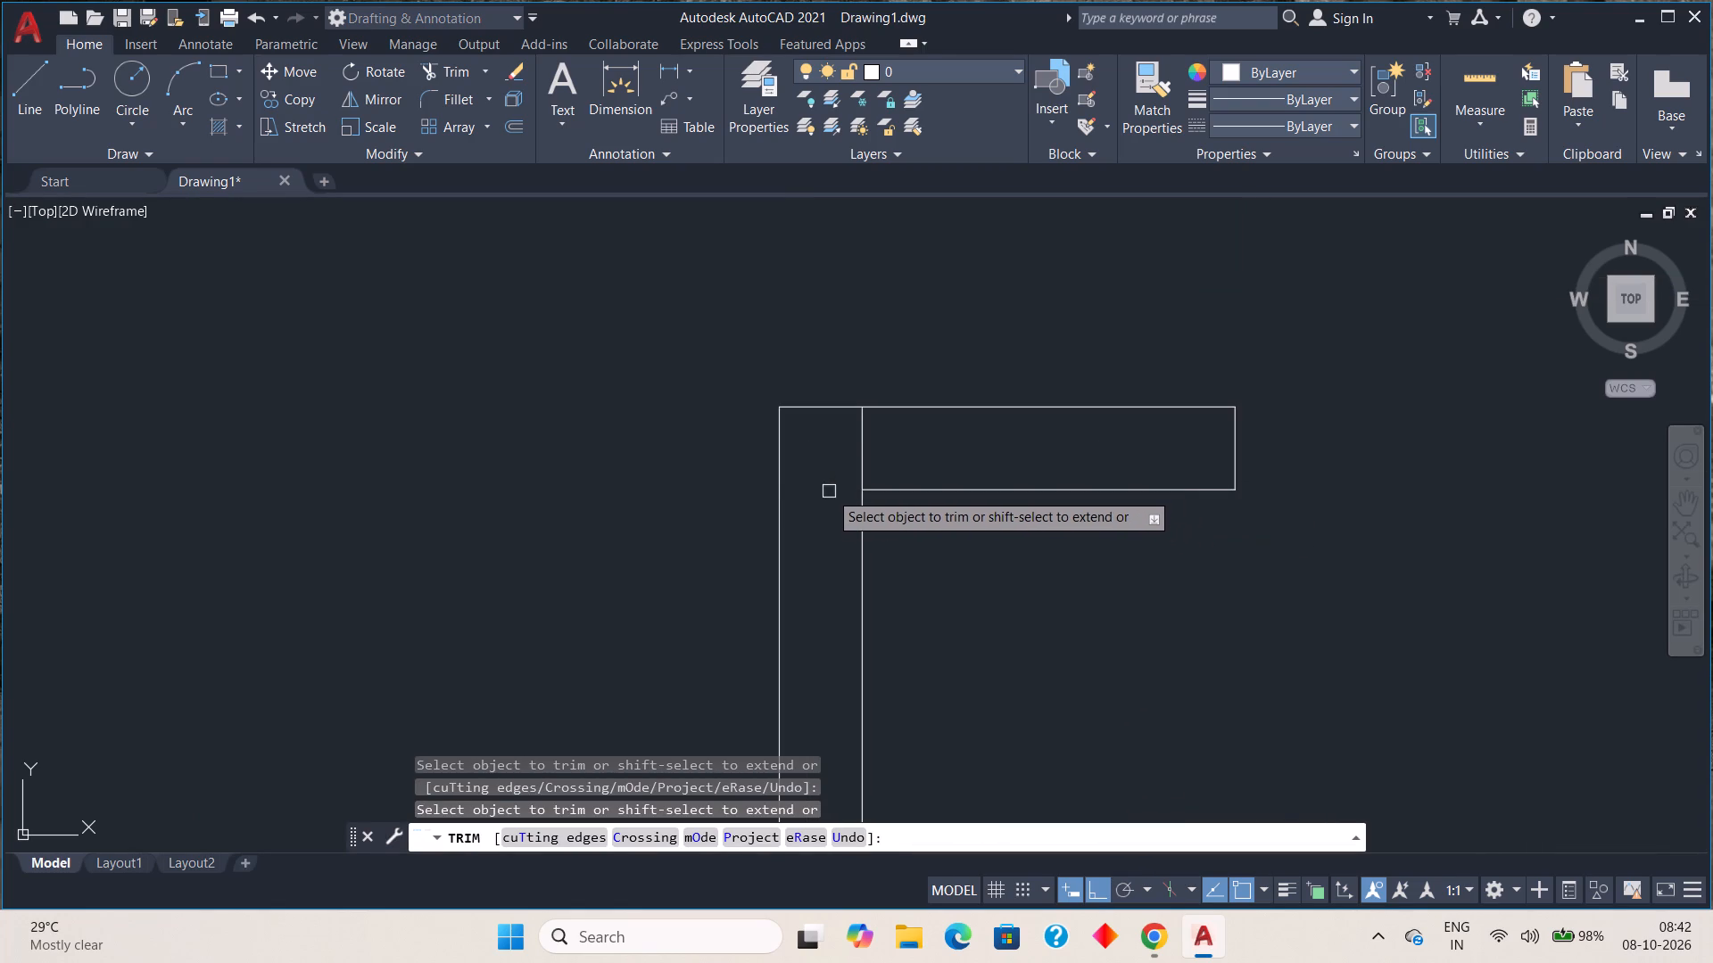
left_click(865, 452)
Trim the inner bottom wall line between the two lines of the narrow lower room's left wall.
scroll(1038, 513, "down", 2)
scroll(1078, 627, "down", 2)
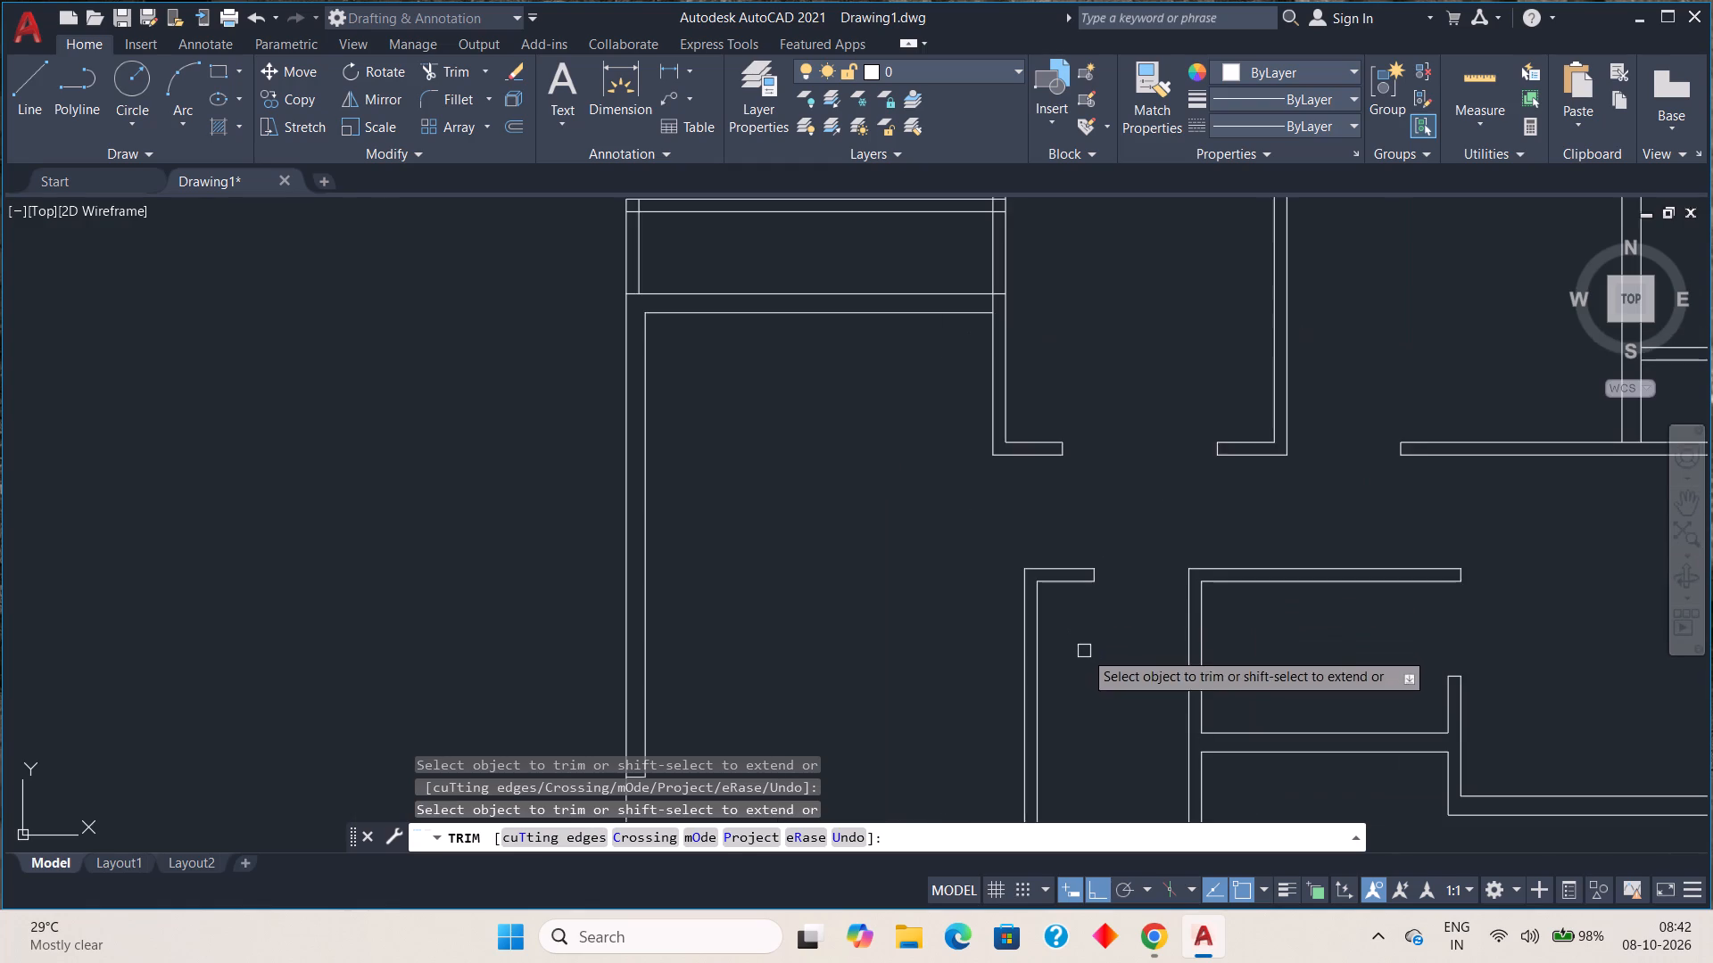
middle_click_drag(1083, 646, 1021, 399)
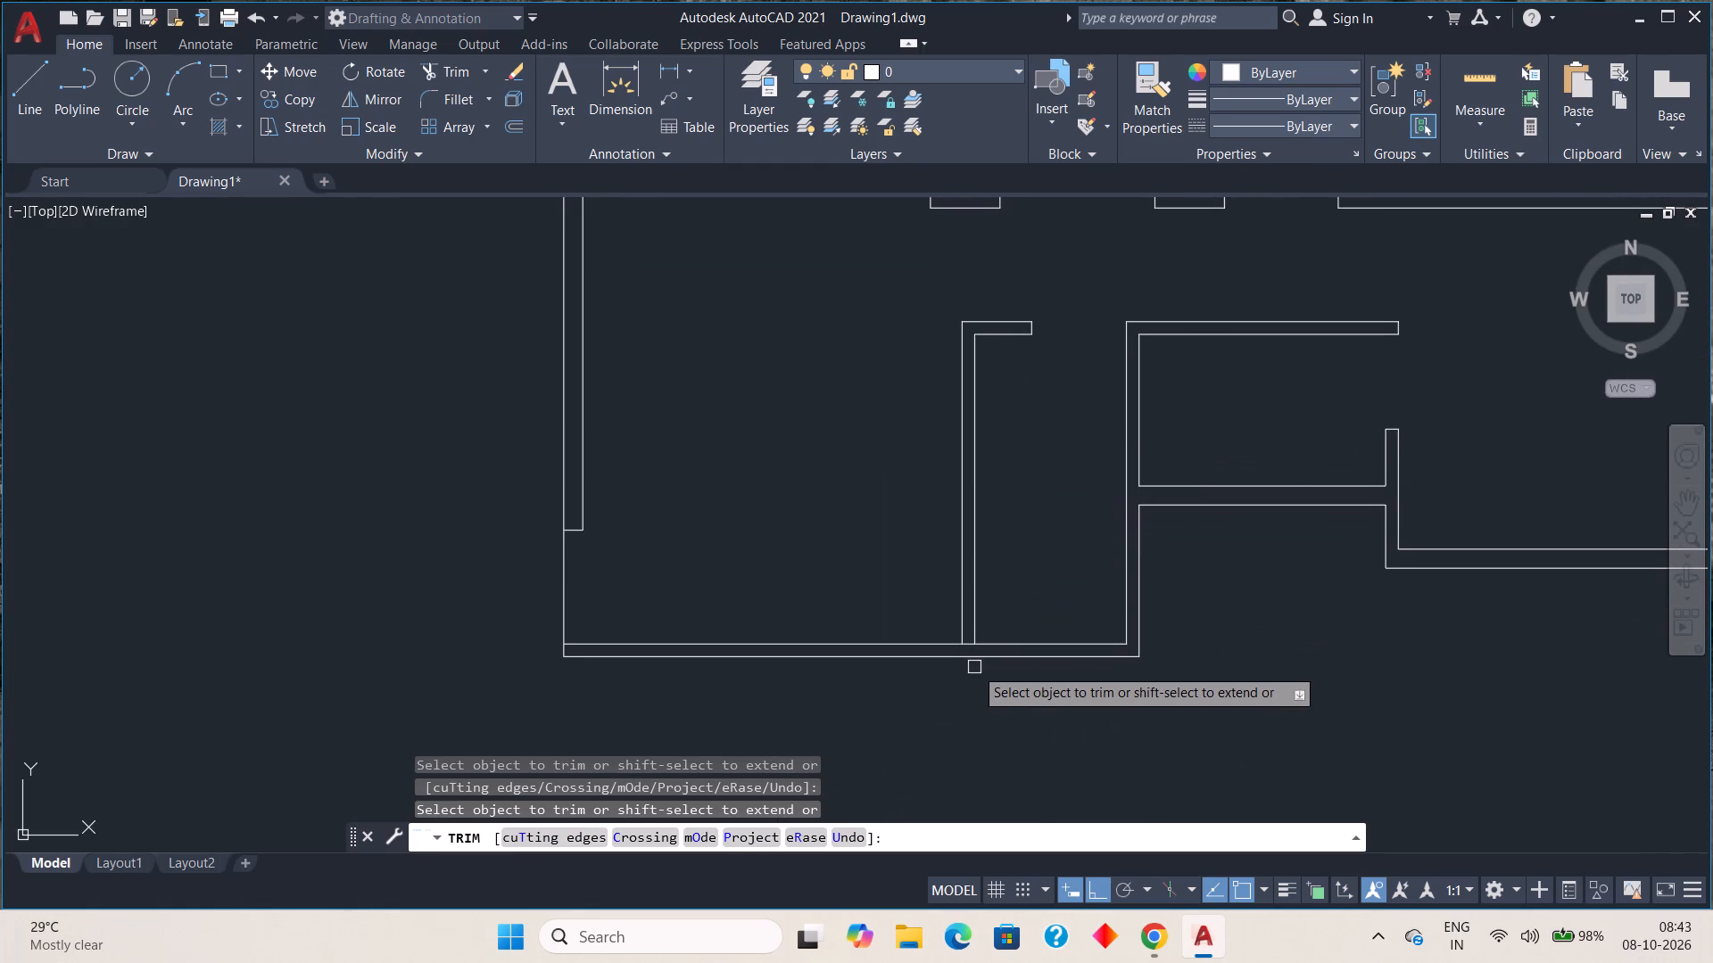
scroll(974, 666, "up", 2)
left_click(952, 609)
Trim the large left room's outer left wall line between the wall's lower end and the bottom wall.
scroll(1022, 727, "down", 1)
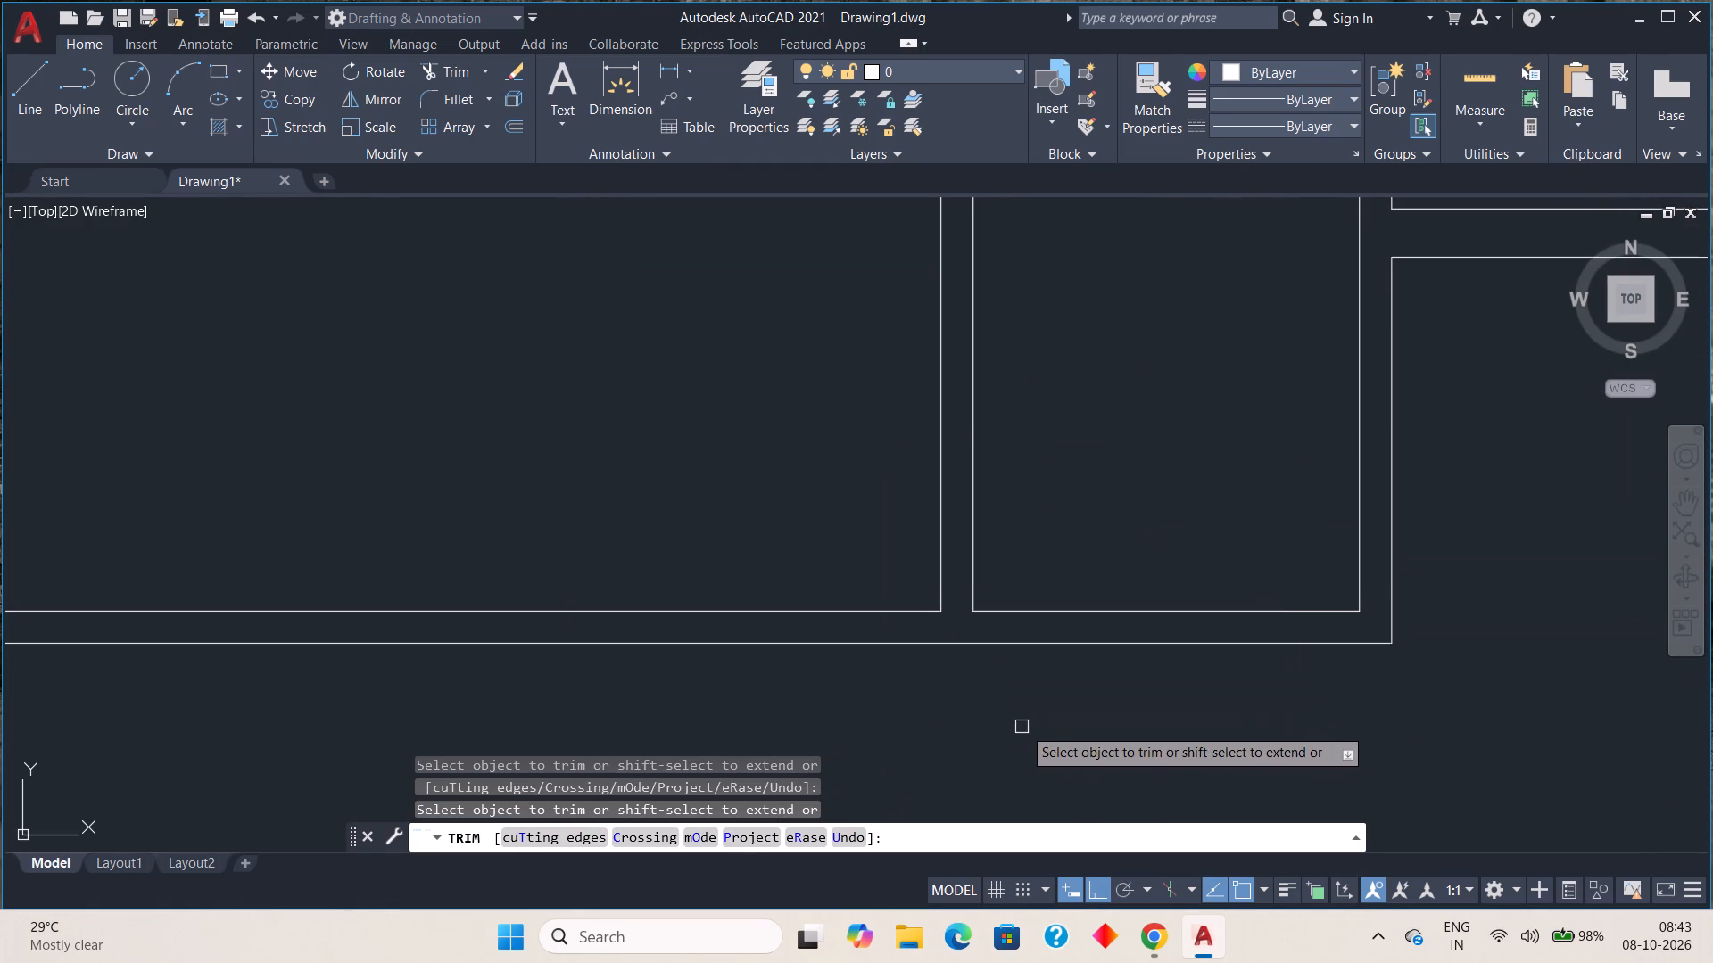
scroll(1022, 727, "down", 2)
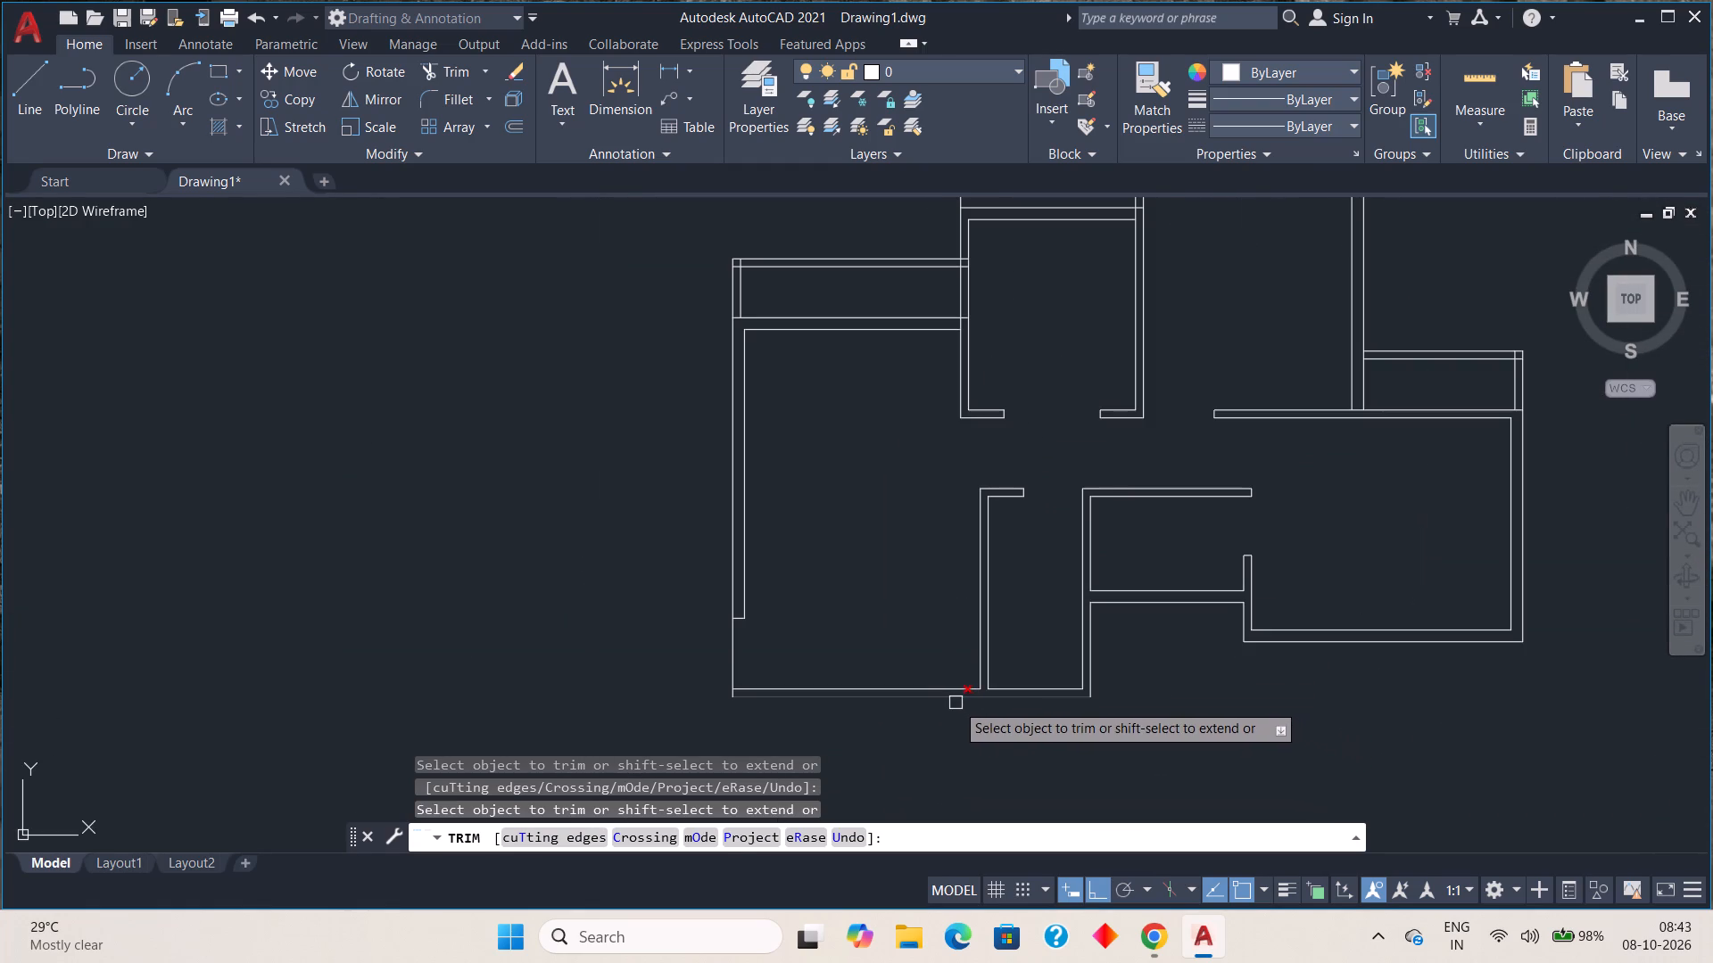
left_click(728, 645)
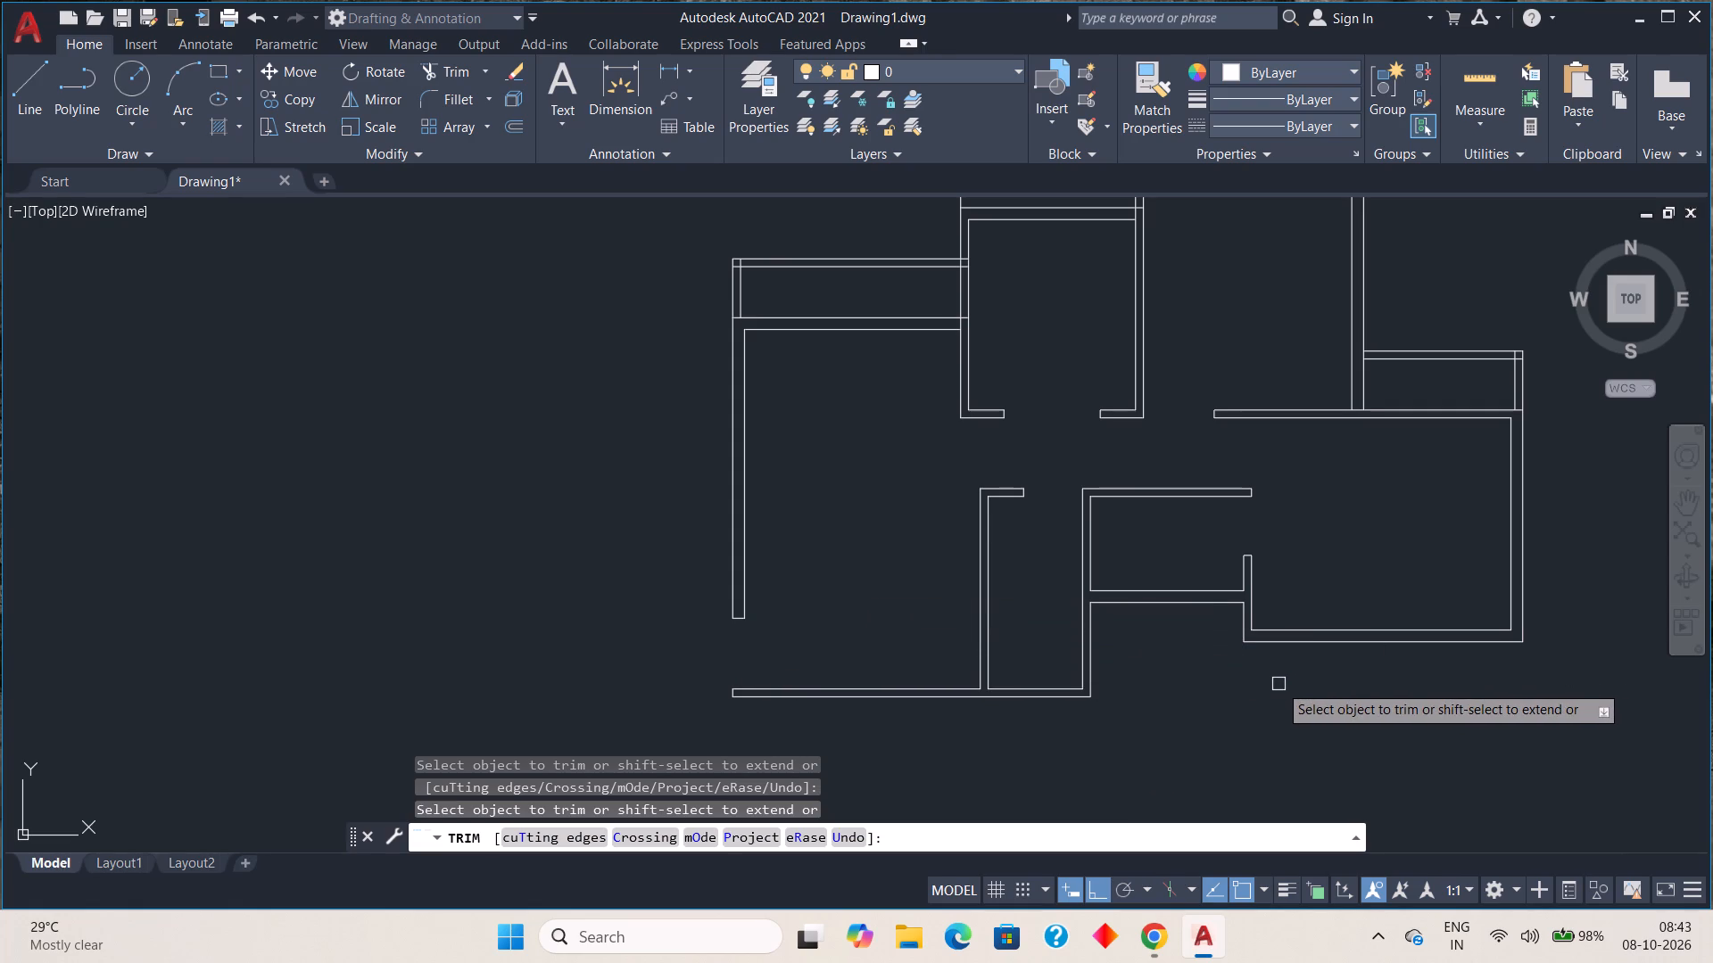
middle_click_drag(1259, 696, 1139, 753)
middle_click_drag(1259, 546, 1180, 665)
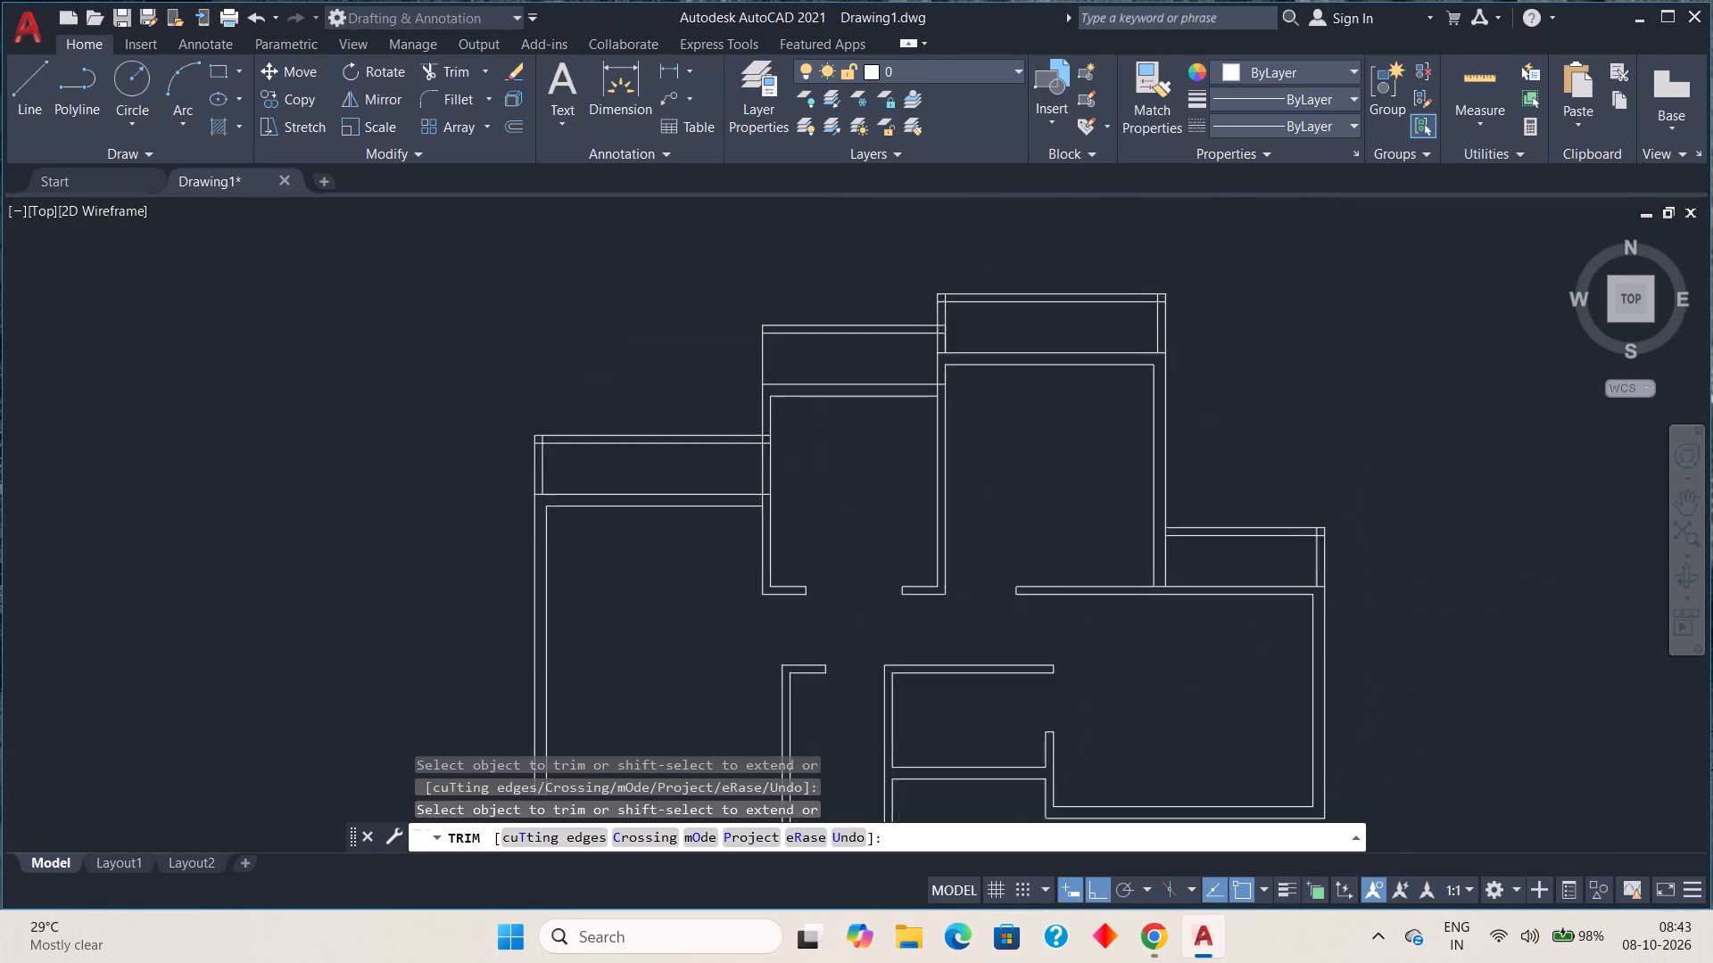
middle_click_drag(1180, 665, 1159, 701)
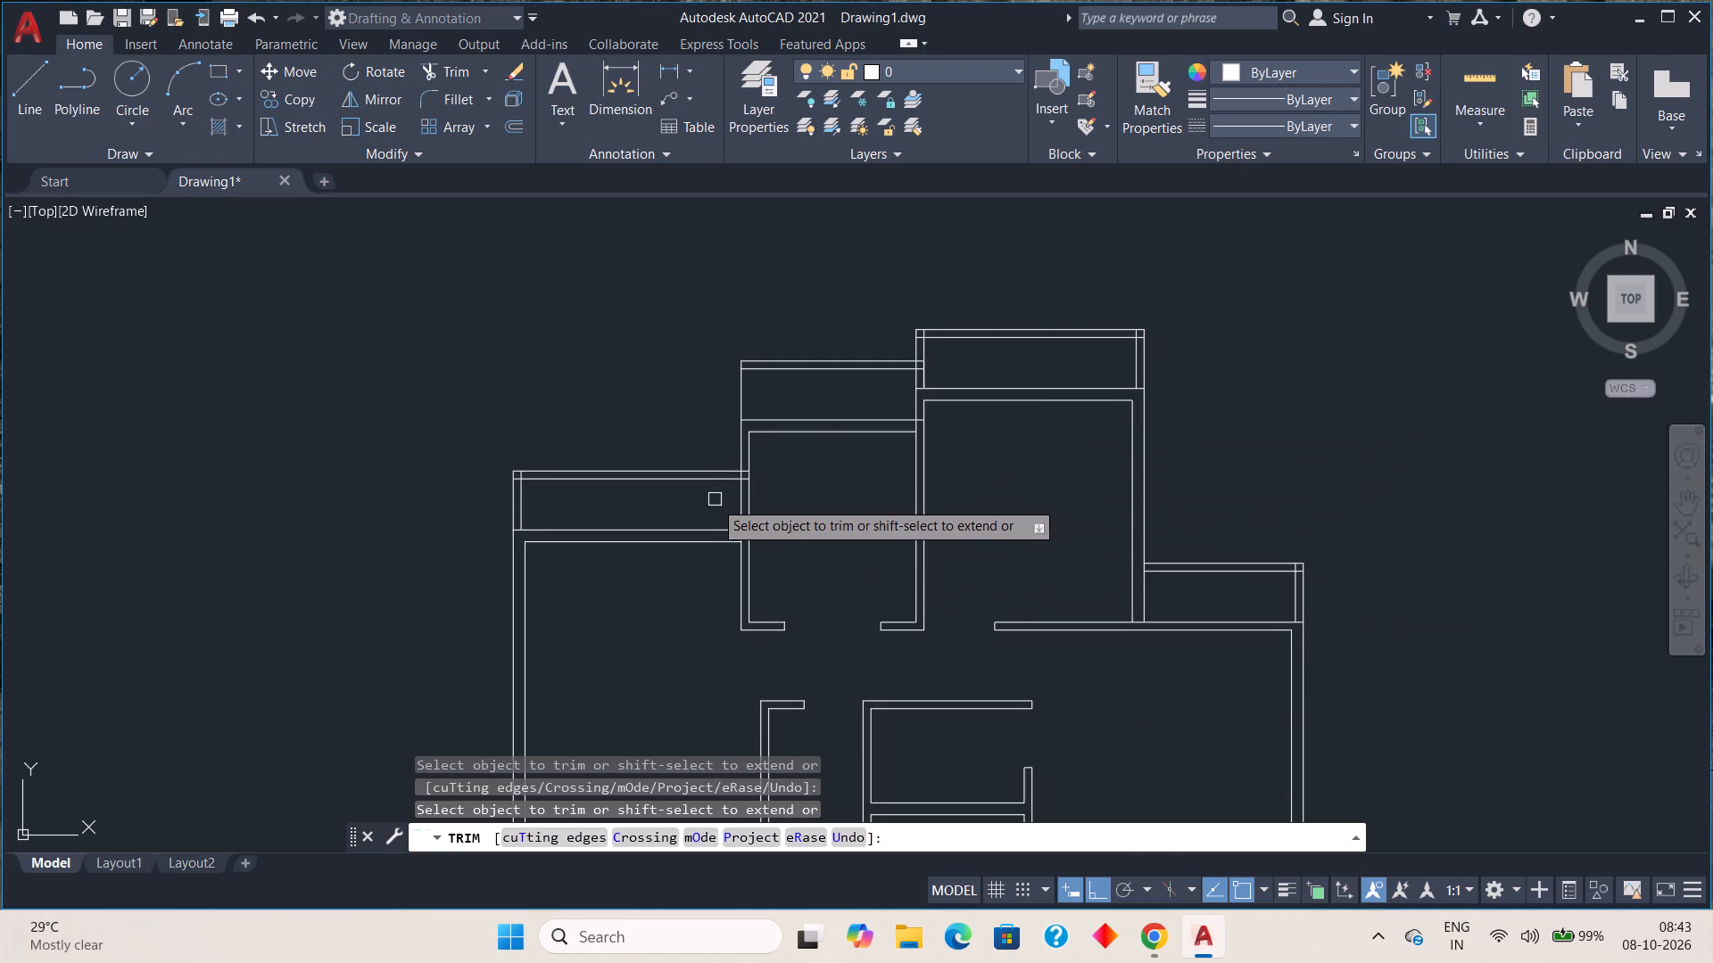
Offset the lower line of the horizontal wall below the tall upper room and right-hand strip 6" upward.
key("Escape")
key("Escape")
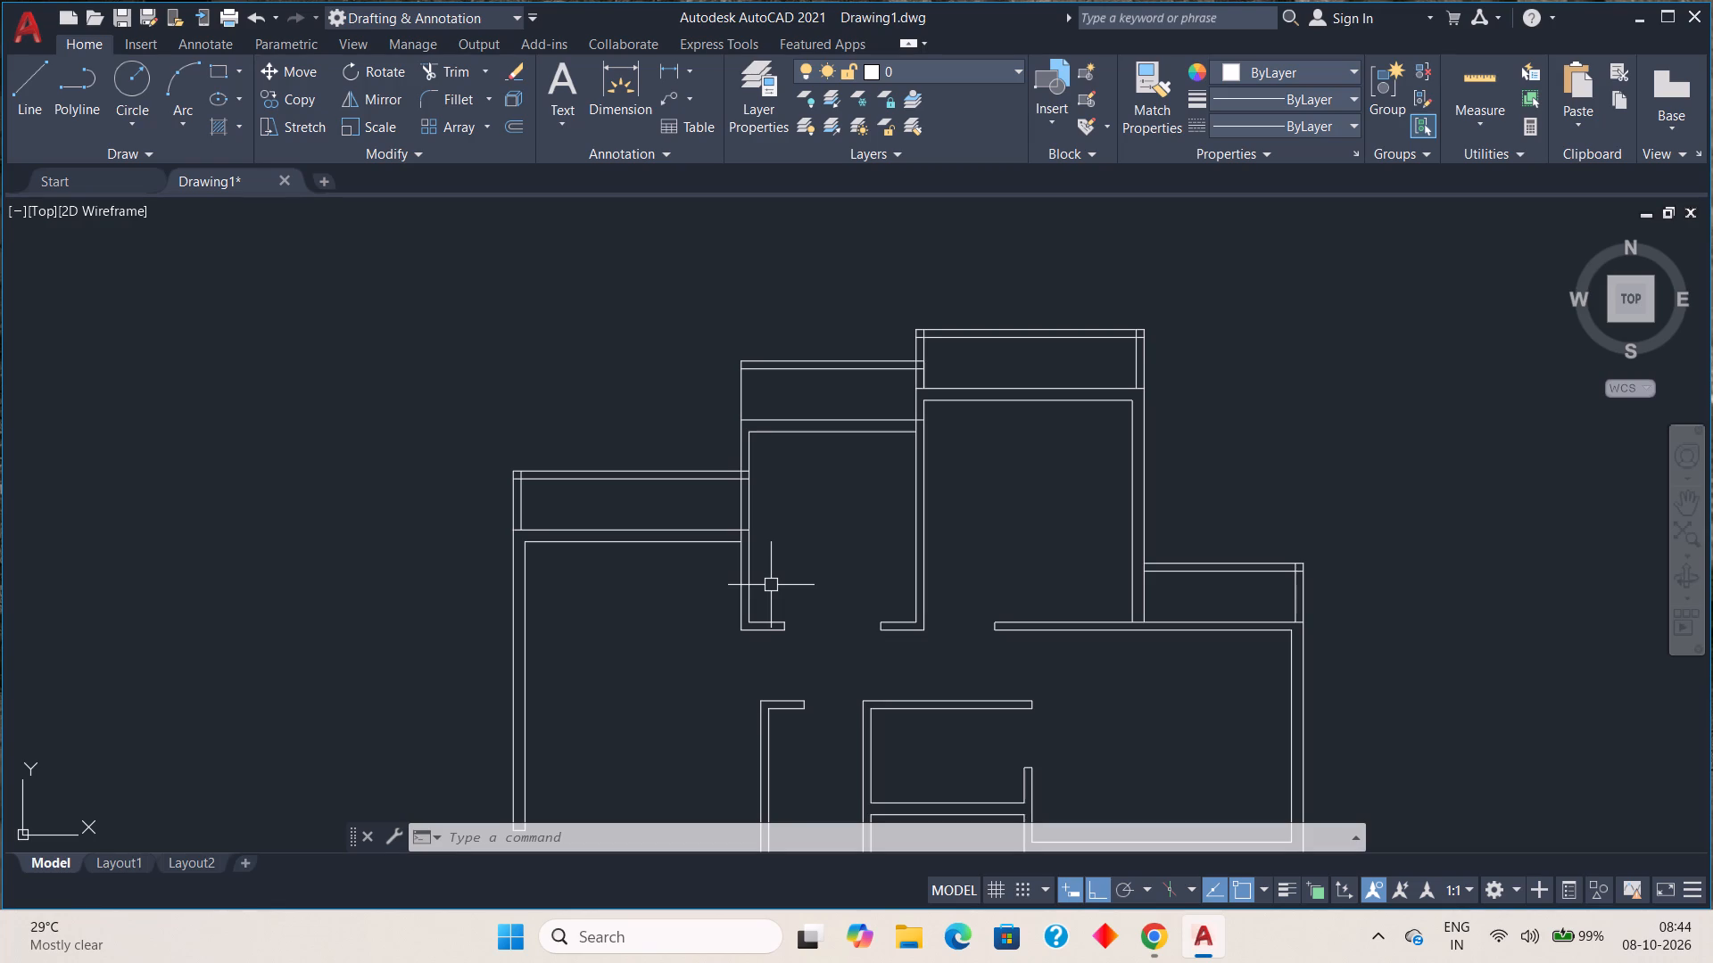
key("o")
key("Return")
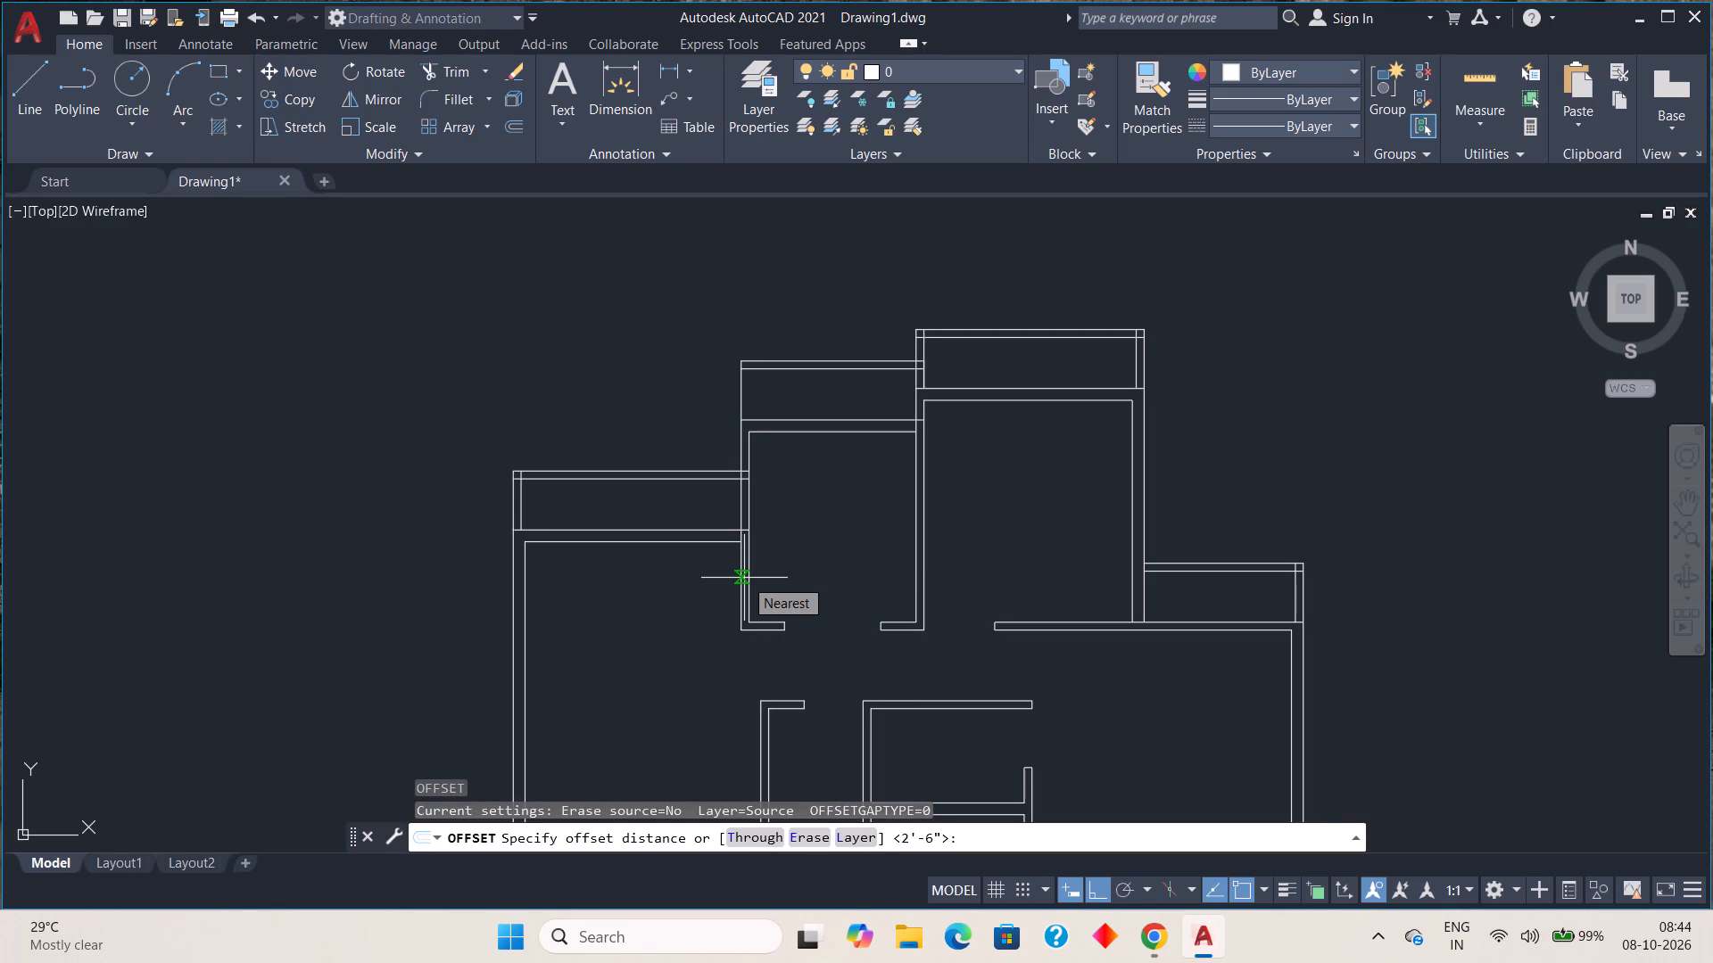
key("6")
key("shift+quotedbl")
key("Return")
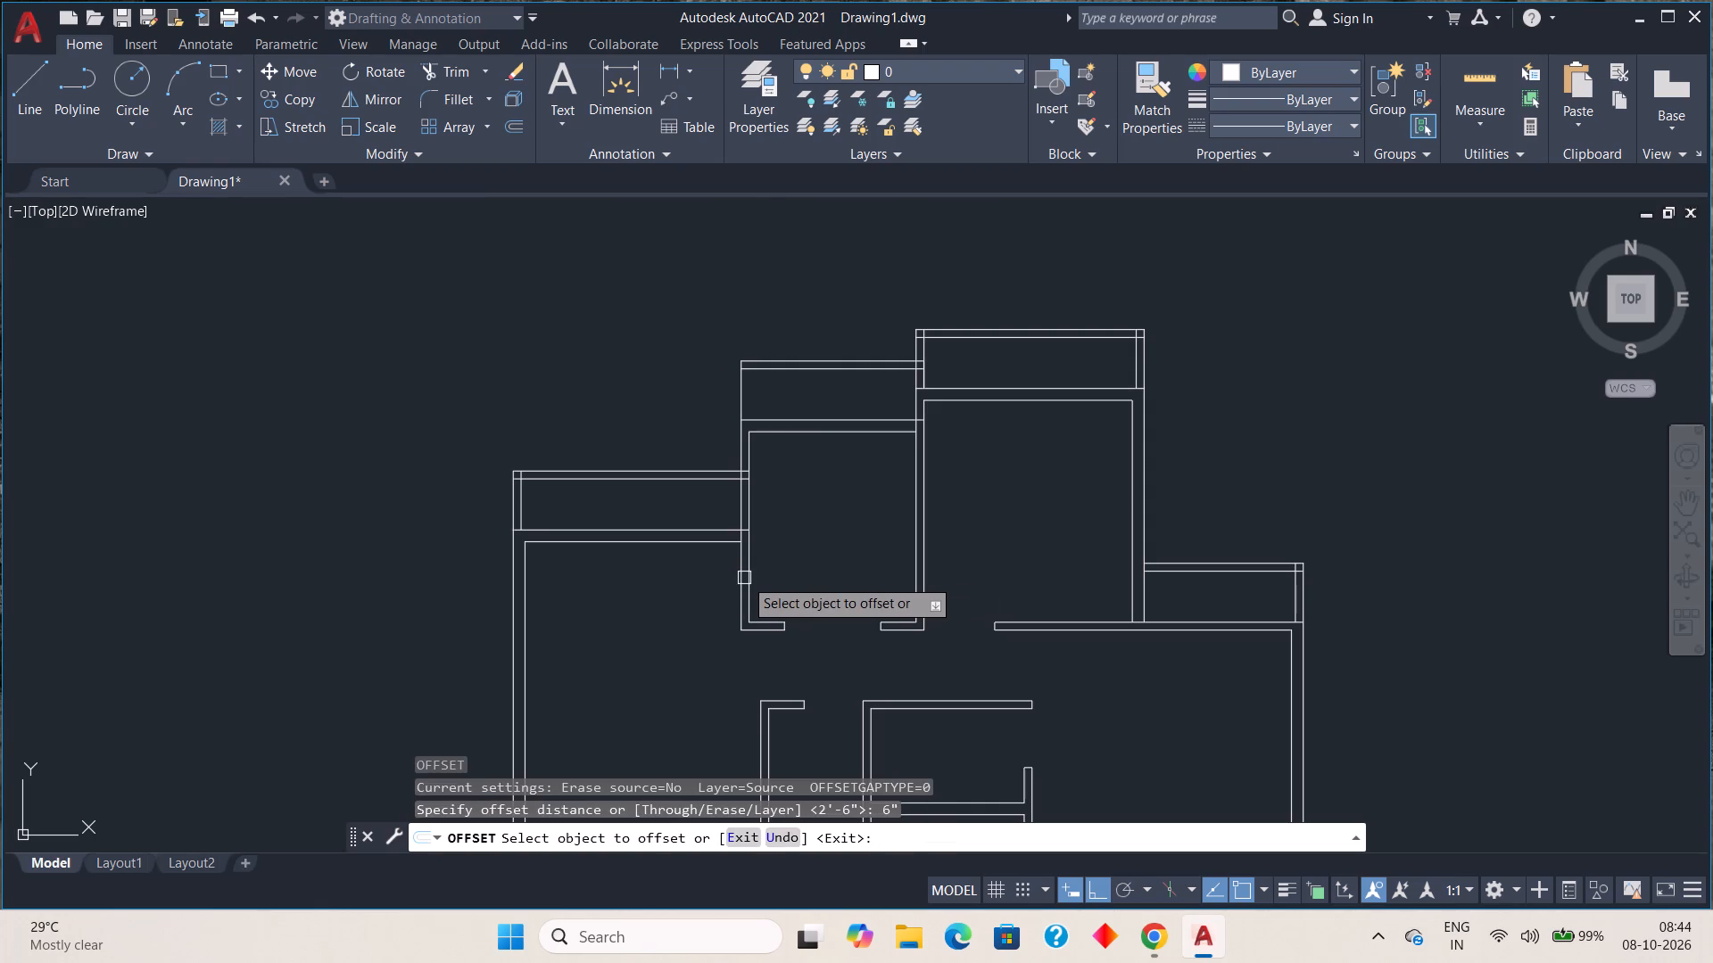
left_click(1192, 634)
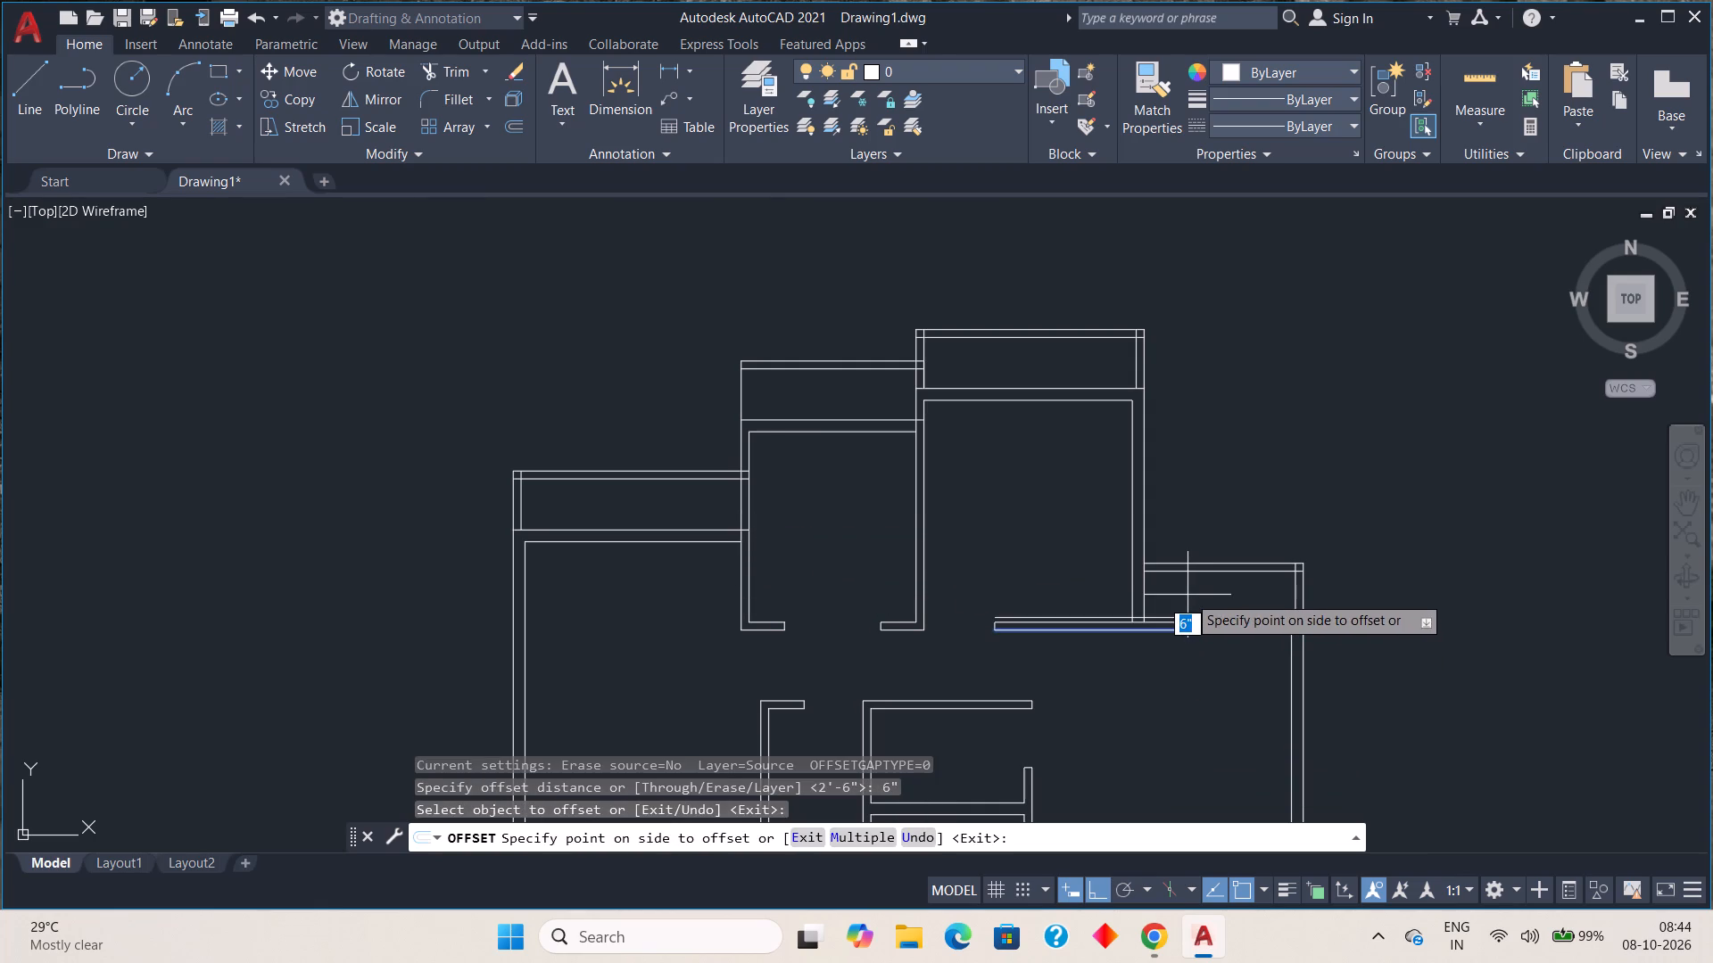
left_click(1188, 595)
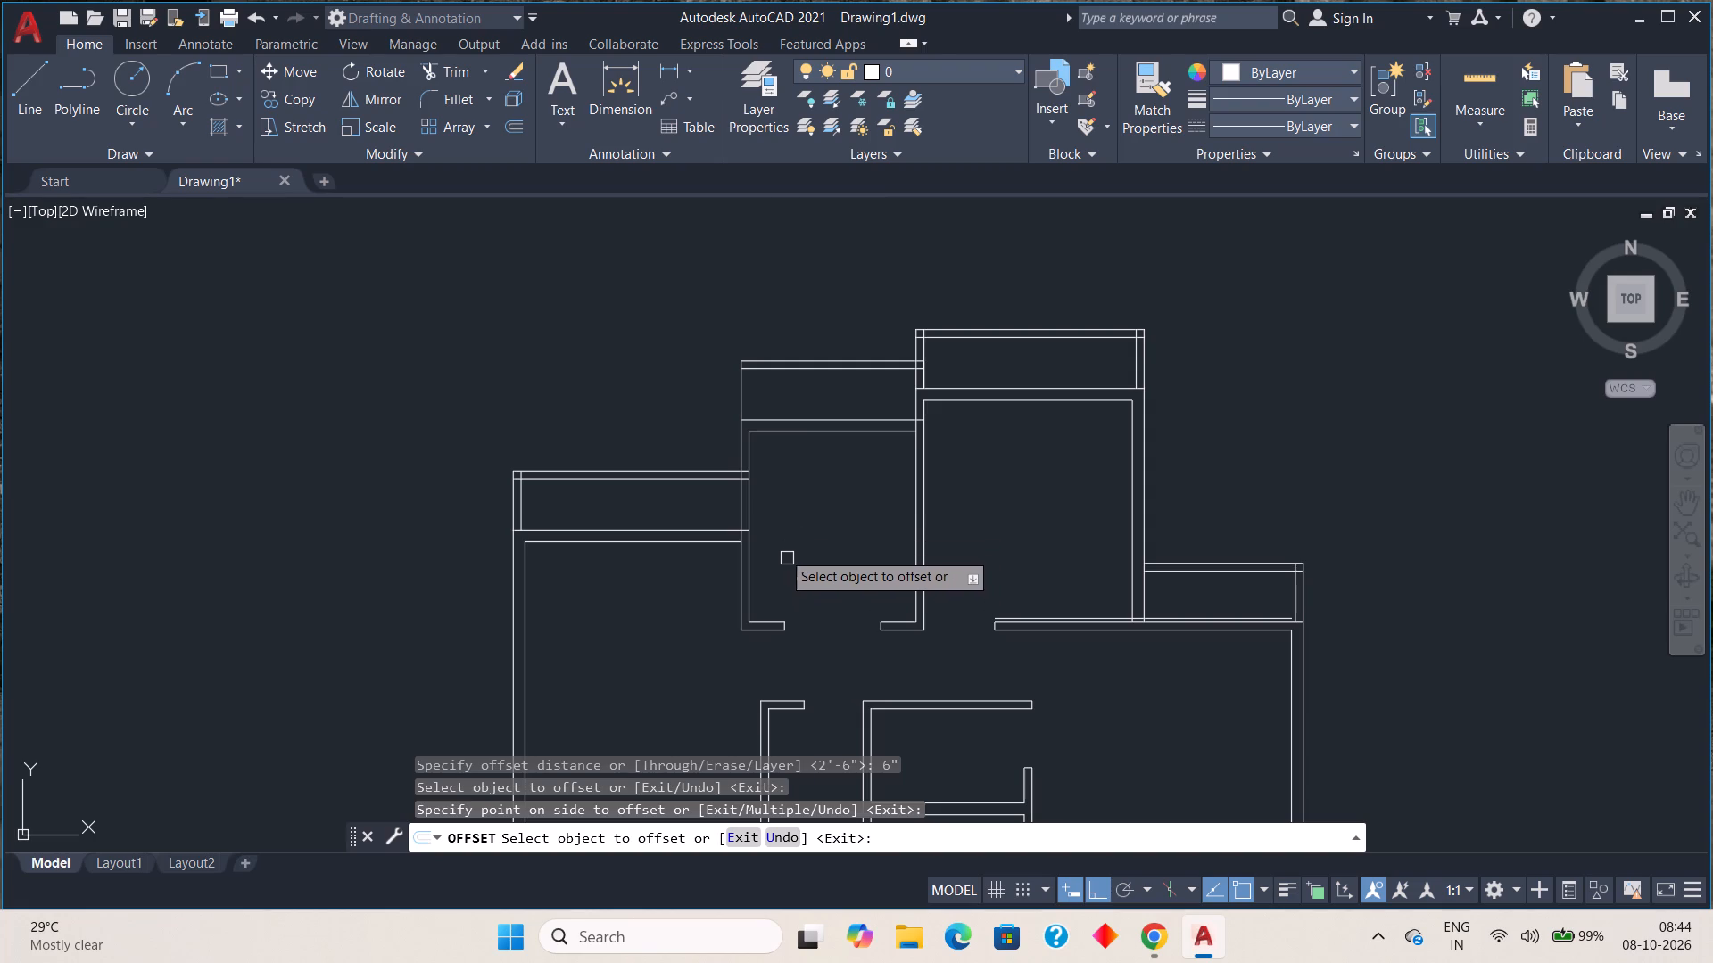
Offset the inner line of the upper middle room's left wall 6" outward, toward the large left room.
left_click(740, 514)
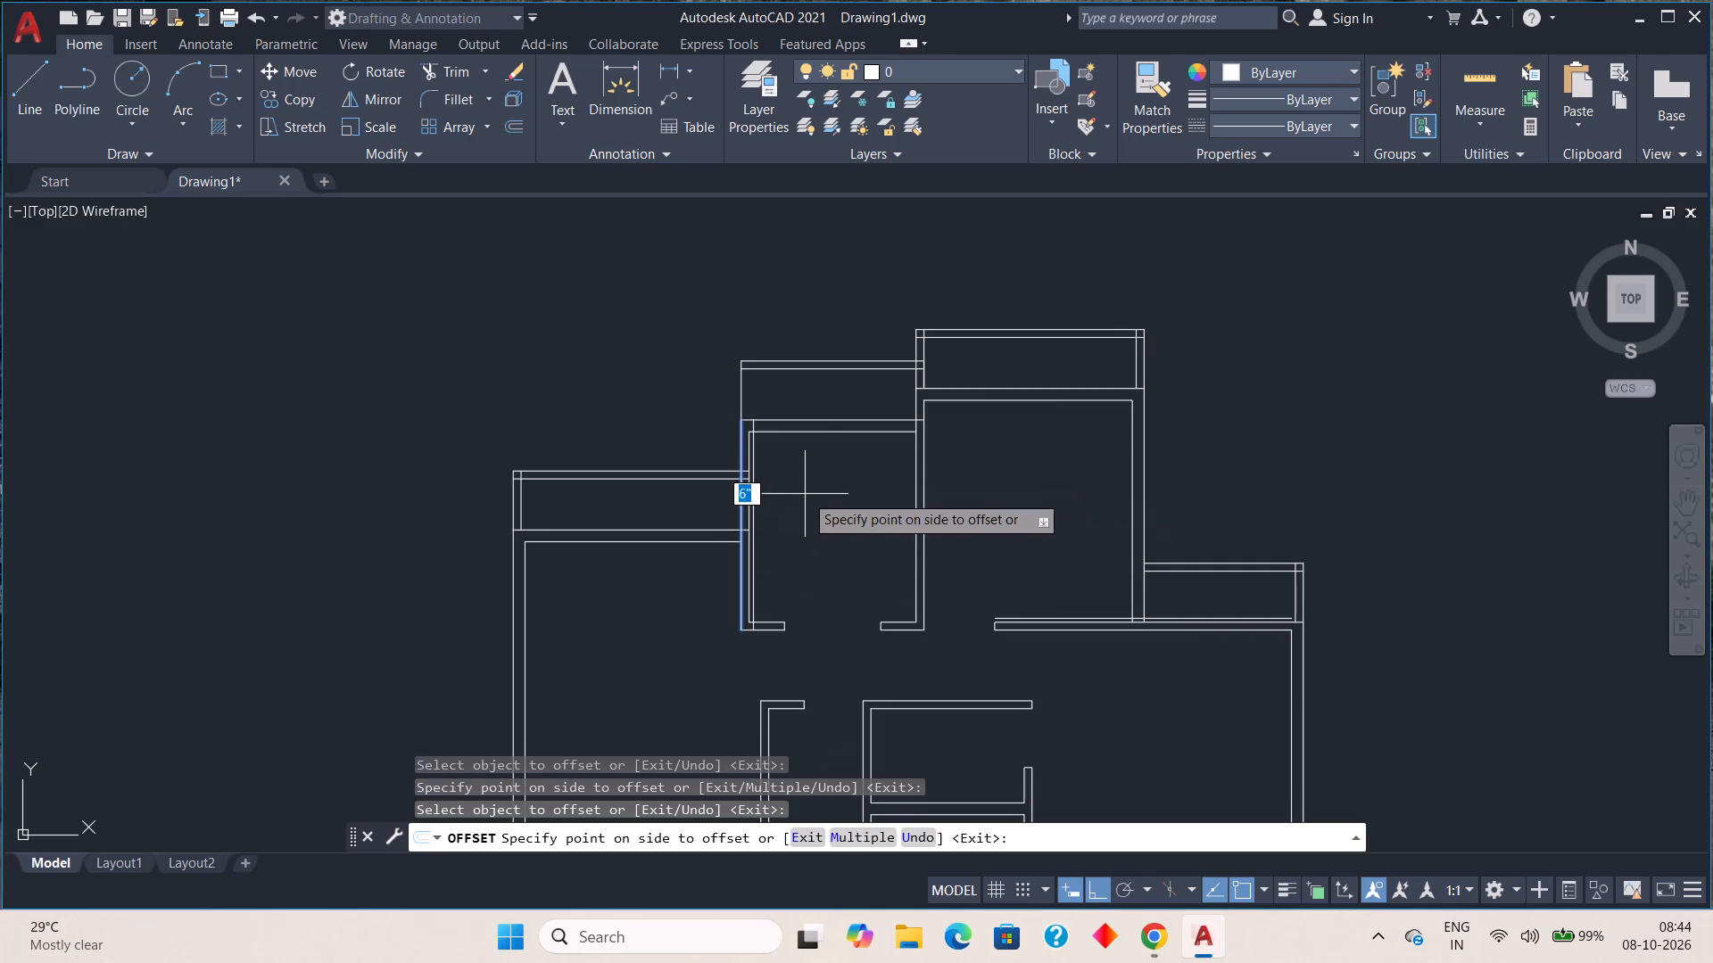
key("Escape")
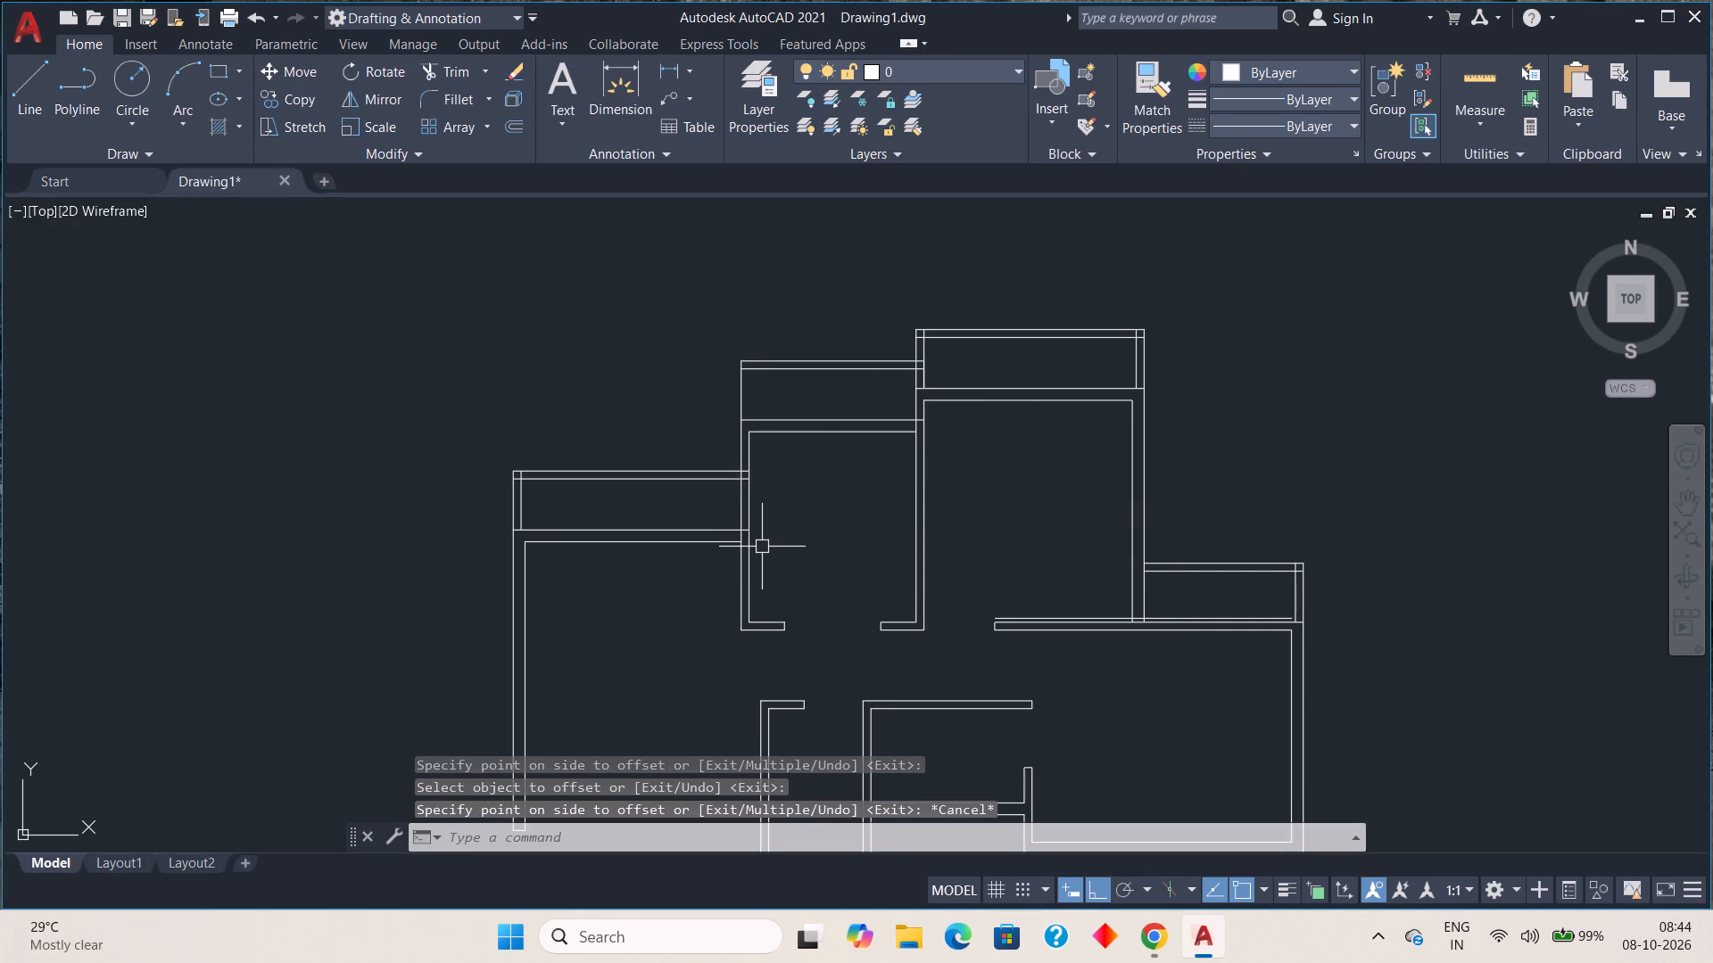
key("o")
key("Return")
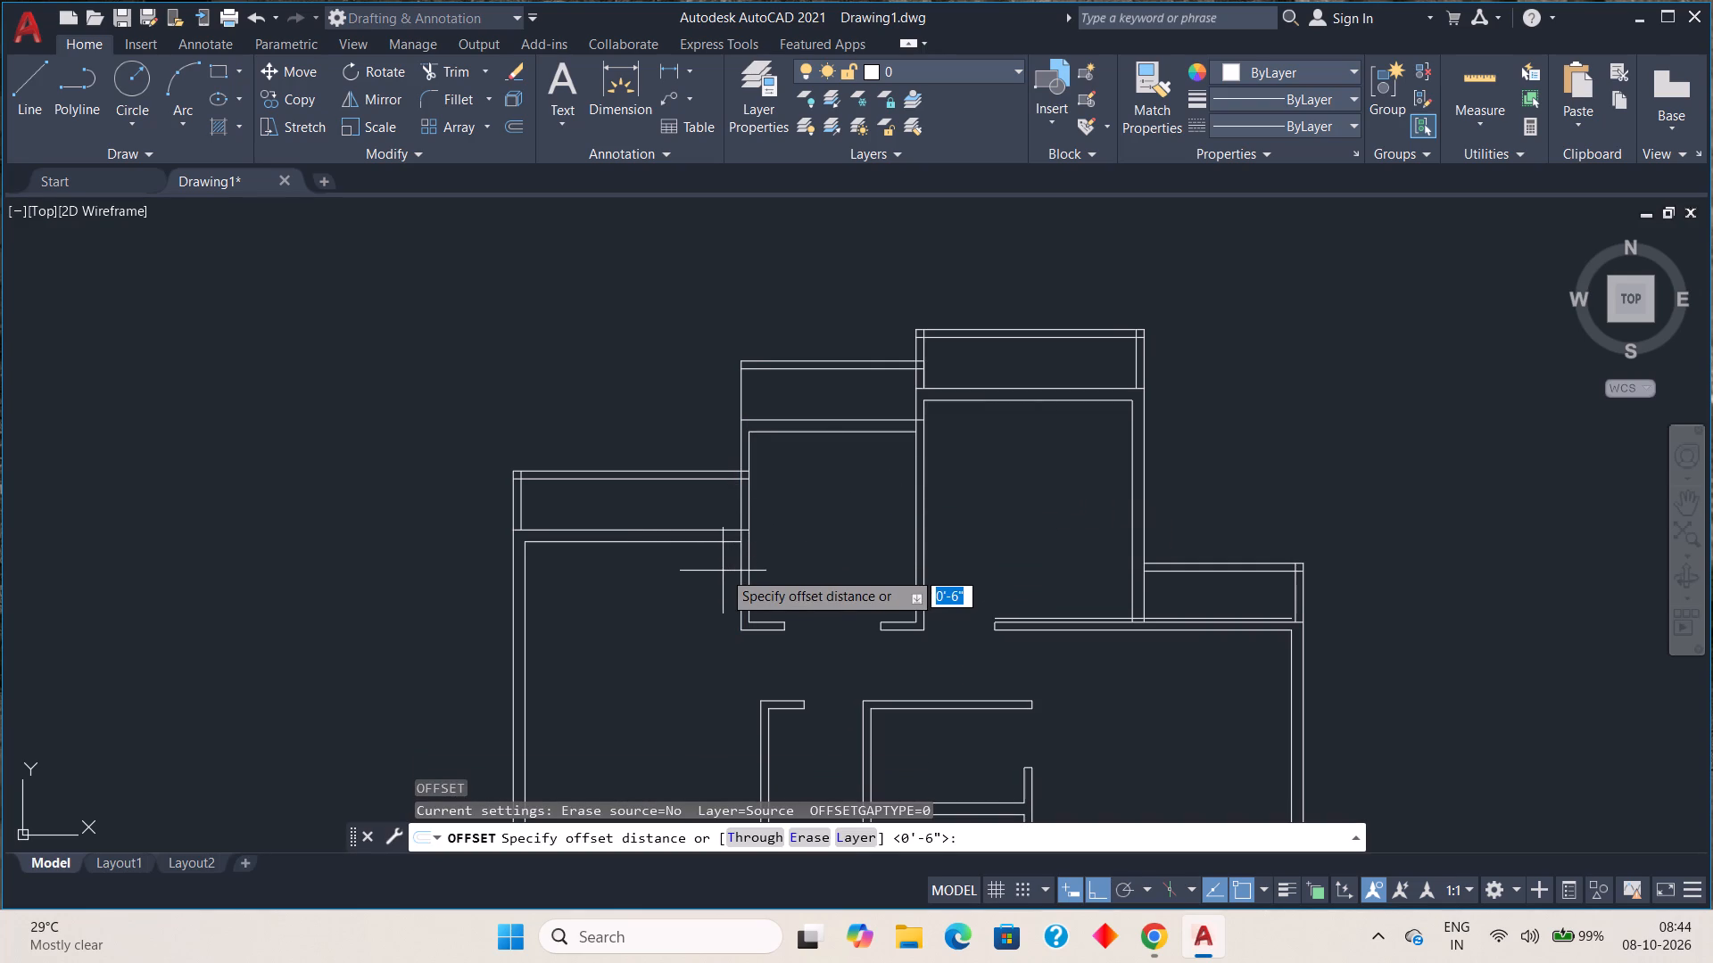
key("6")
key("shift+quotedbl")
key("Return")
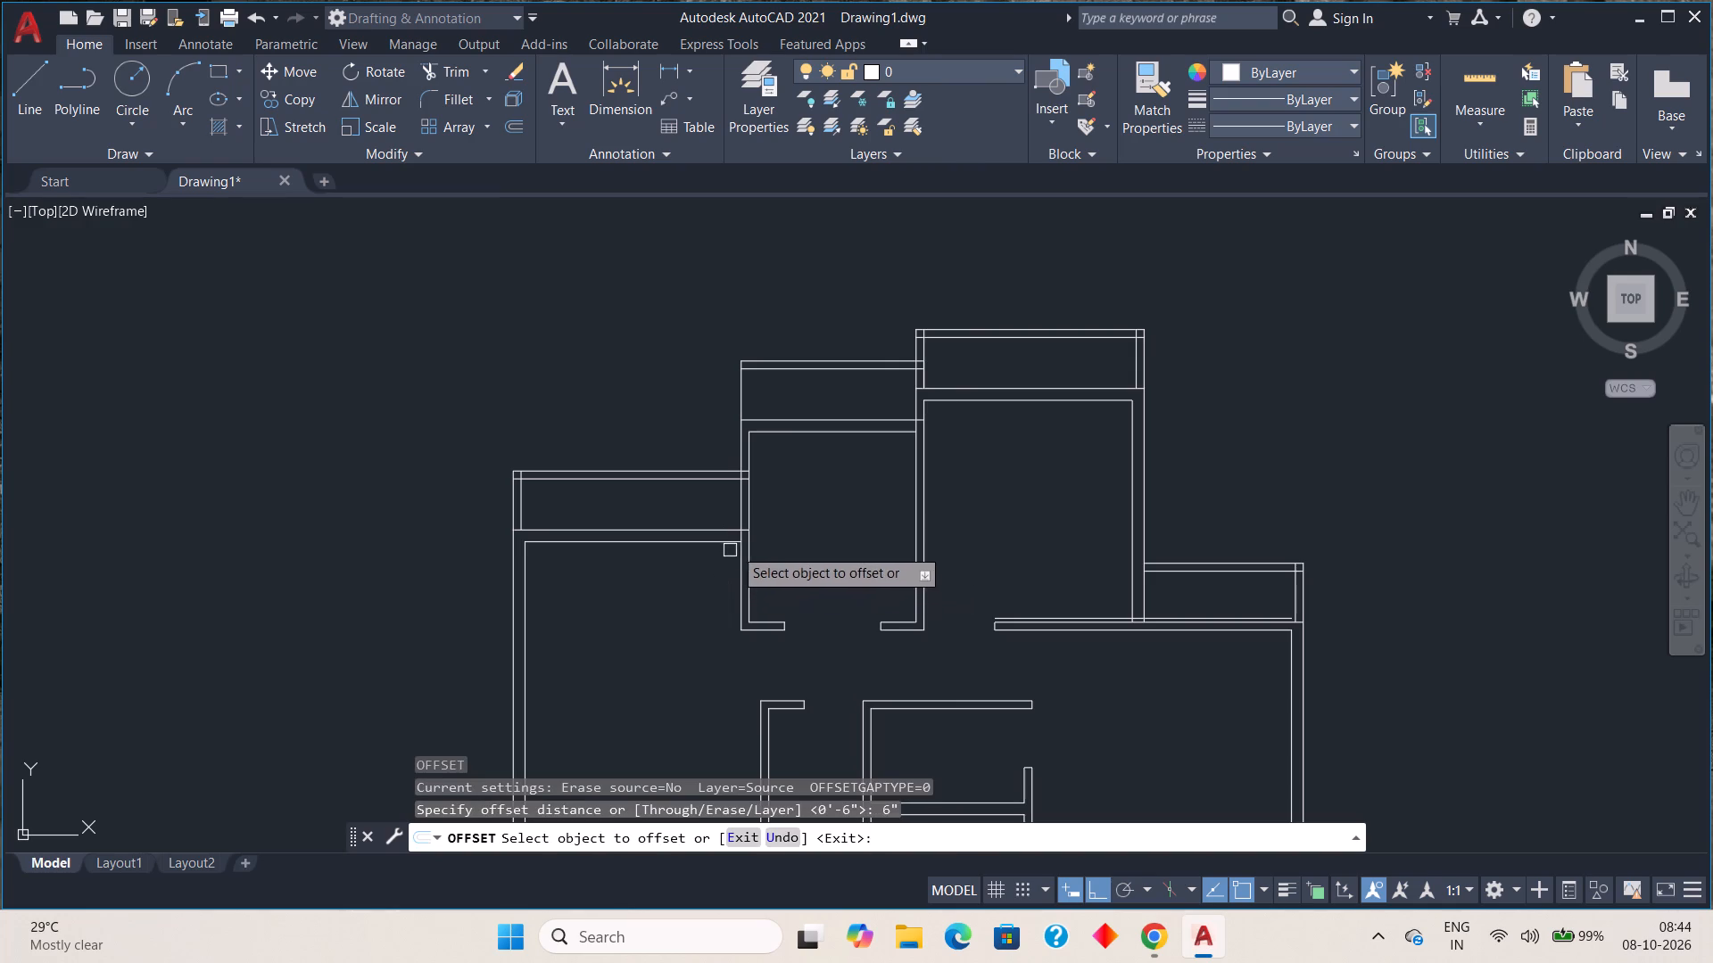
left_click(752, 505)
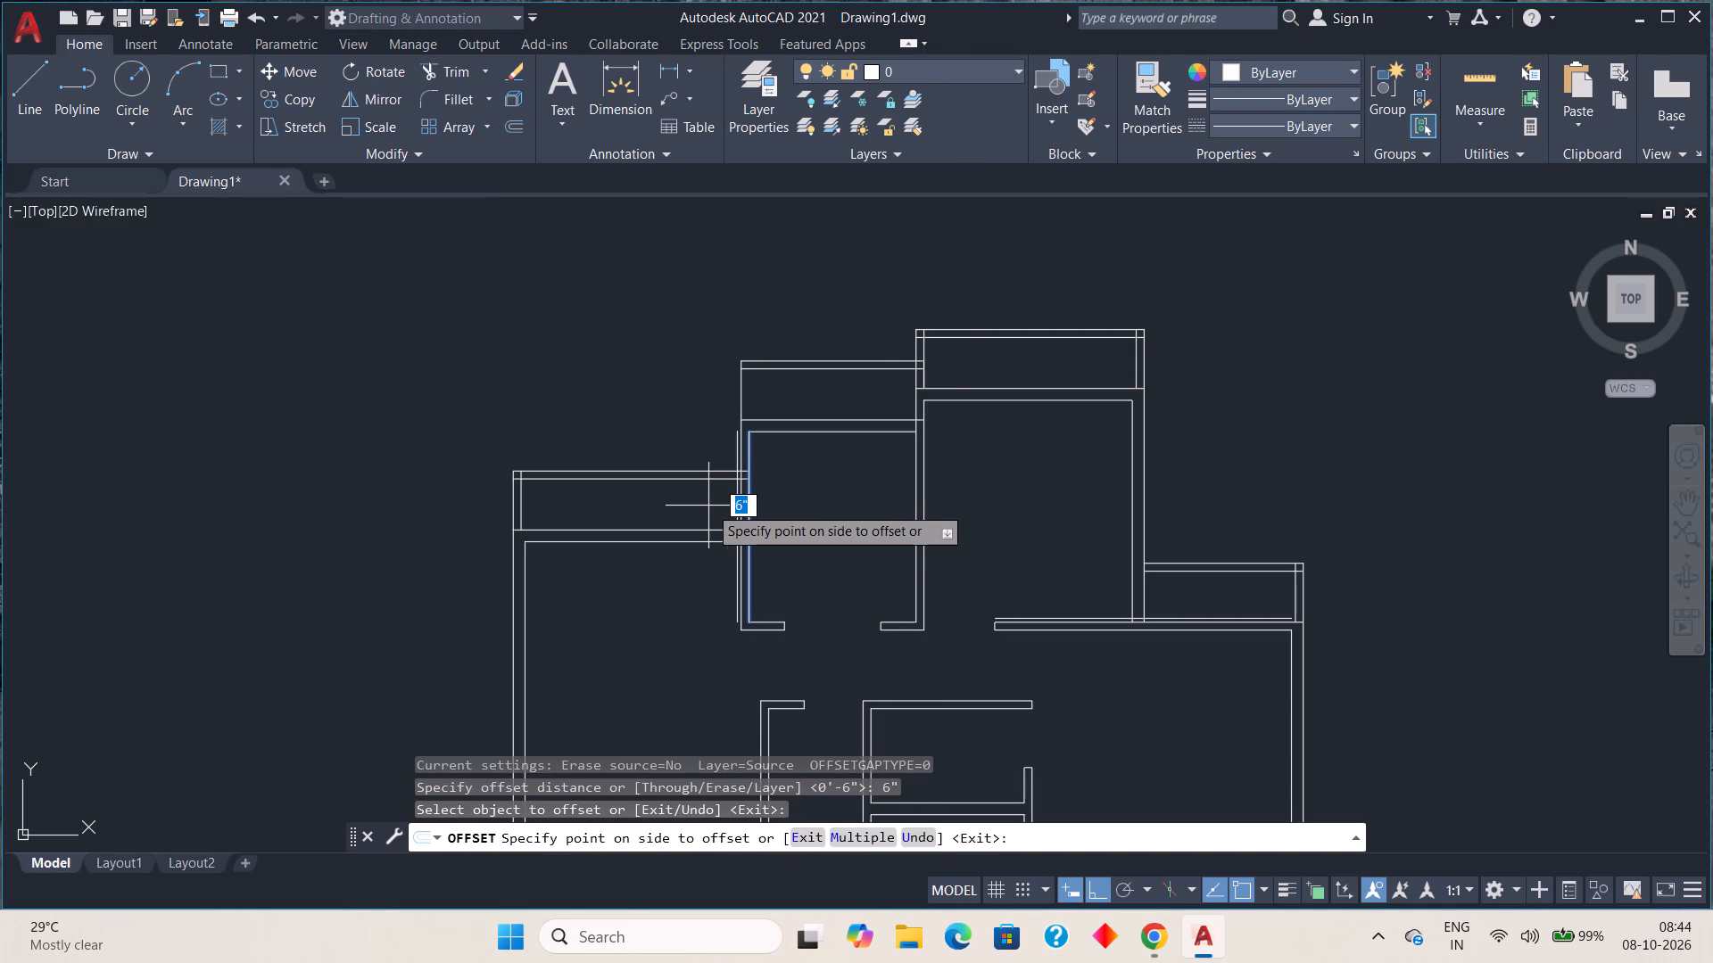
left_click(691, 506)
key("Escape")
key("Escape")
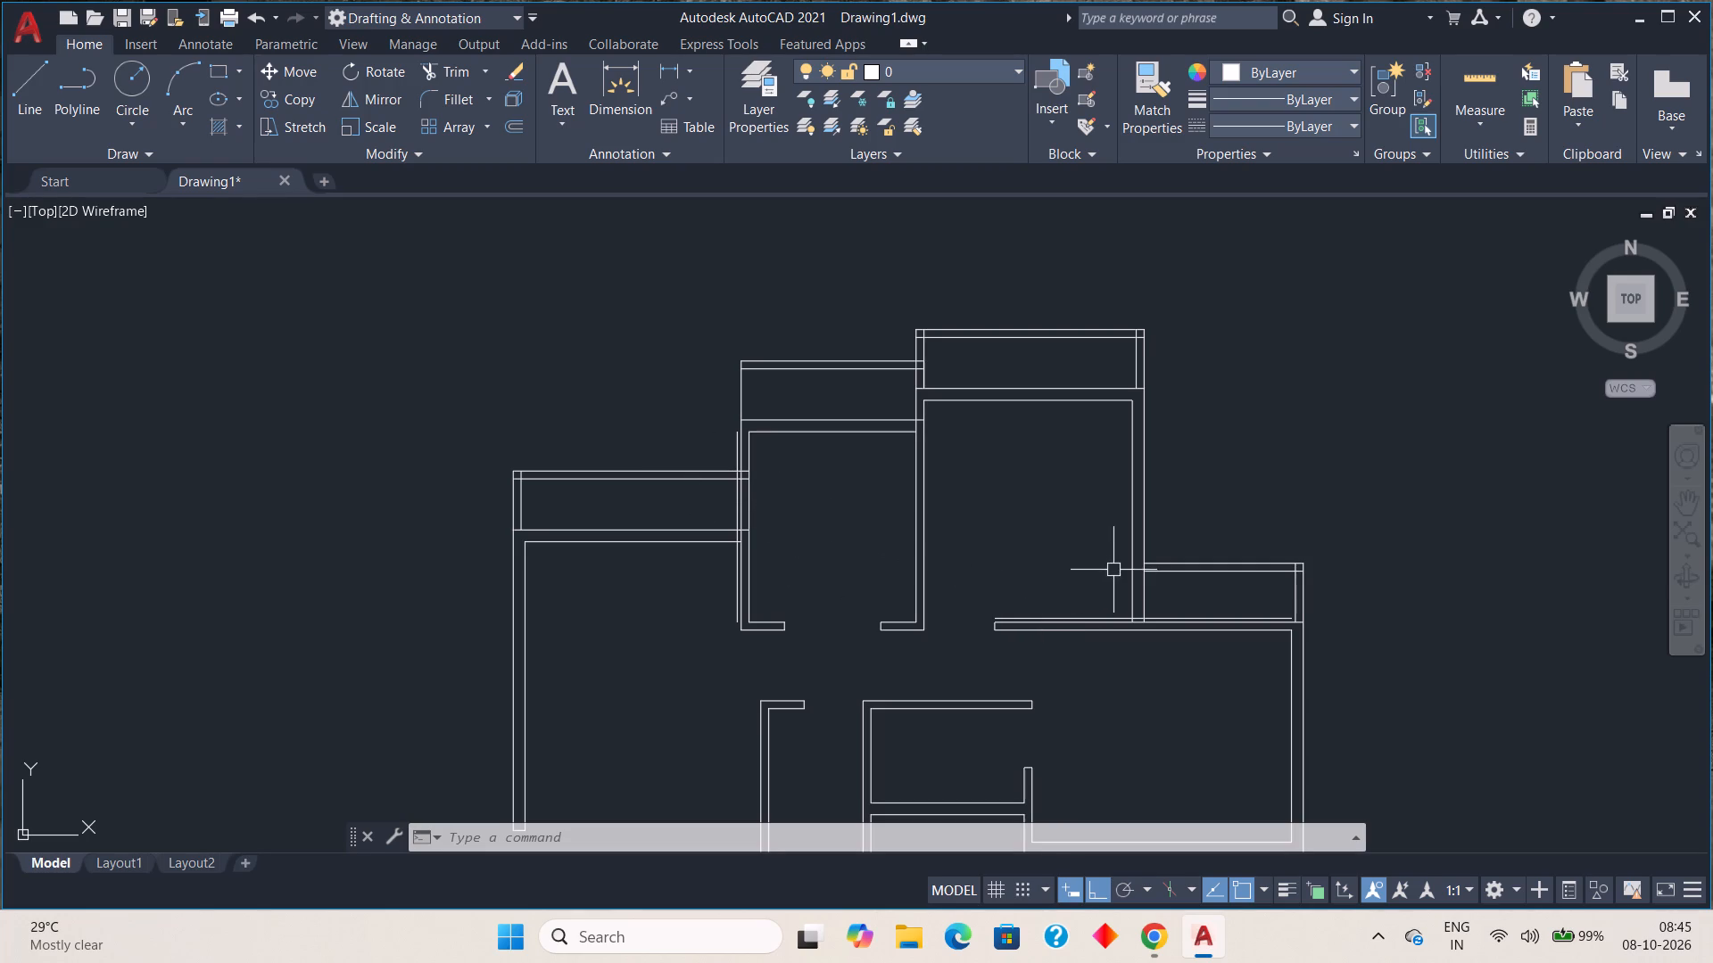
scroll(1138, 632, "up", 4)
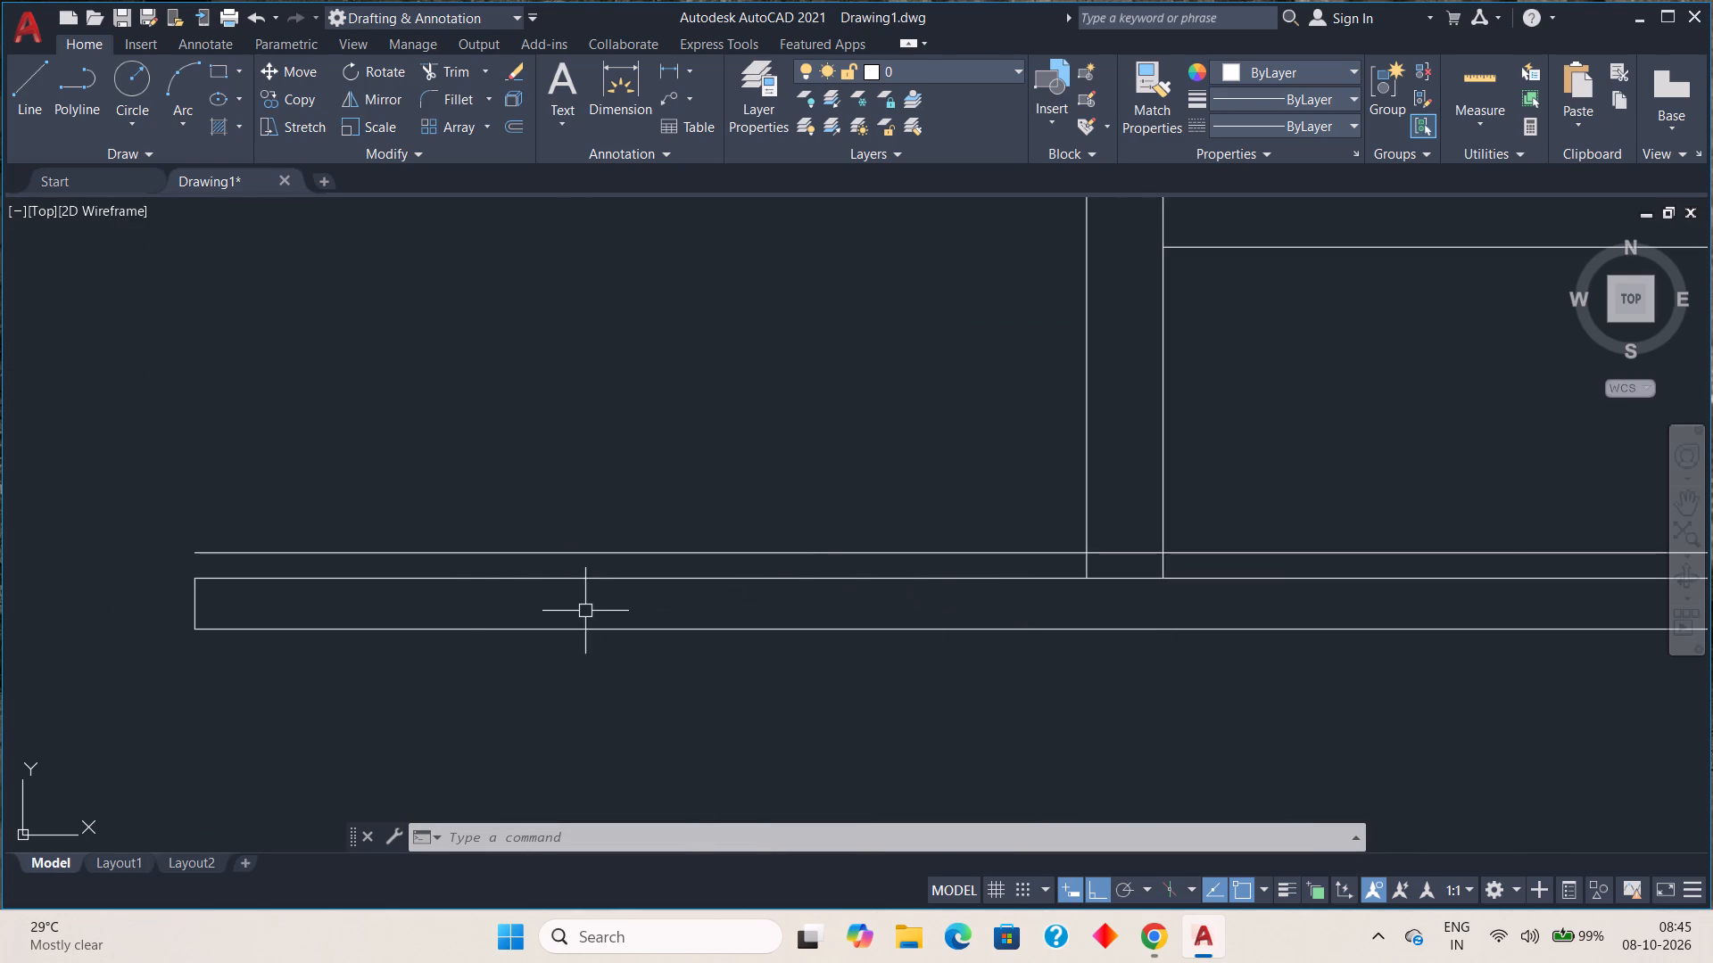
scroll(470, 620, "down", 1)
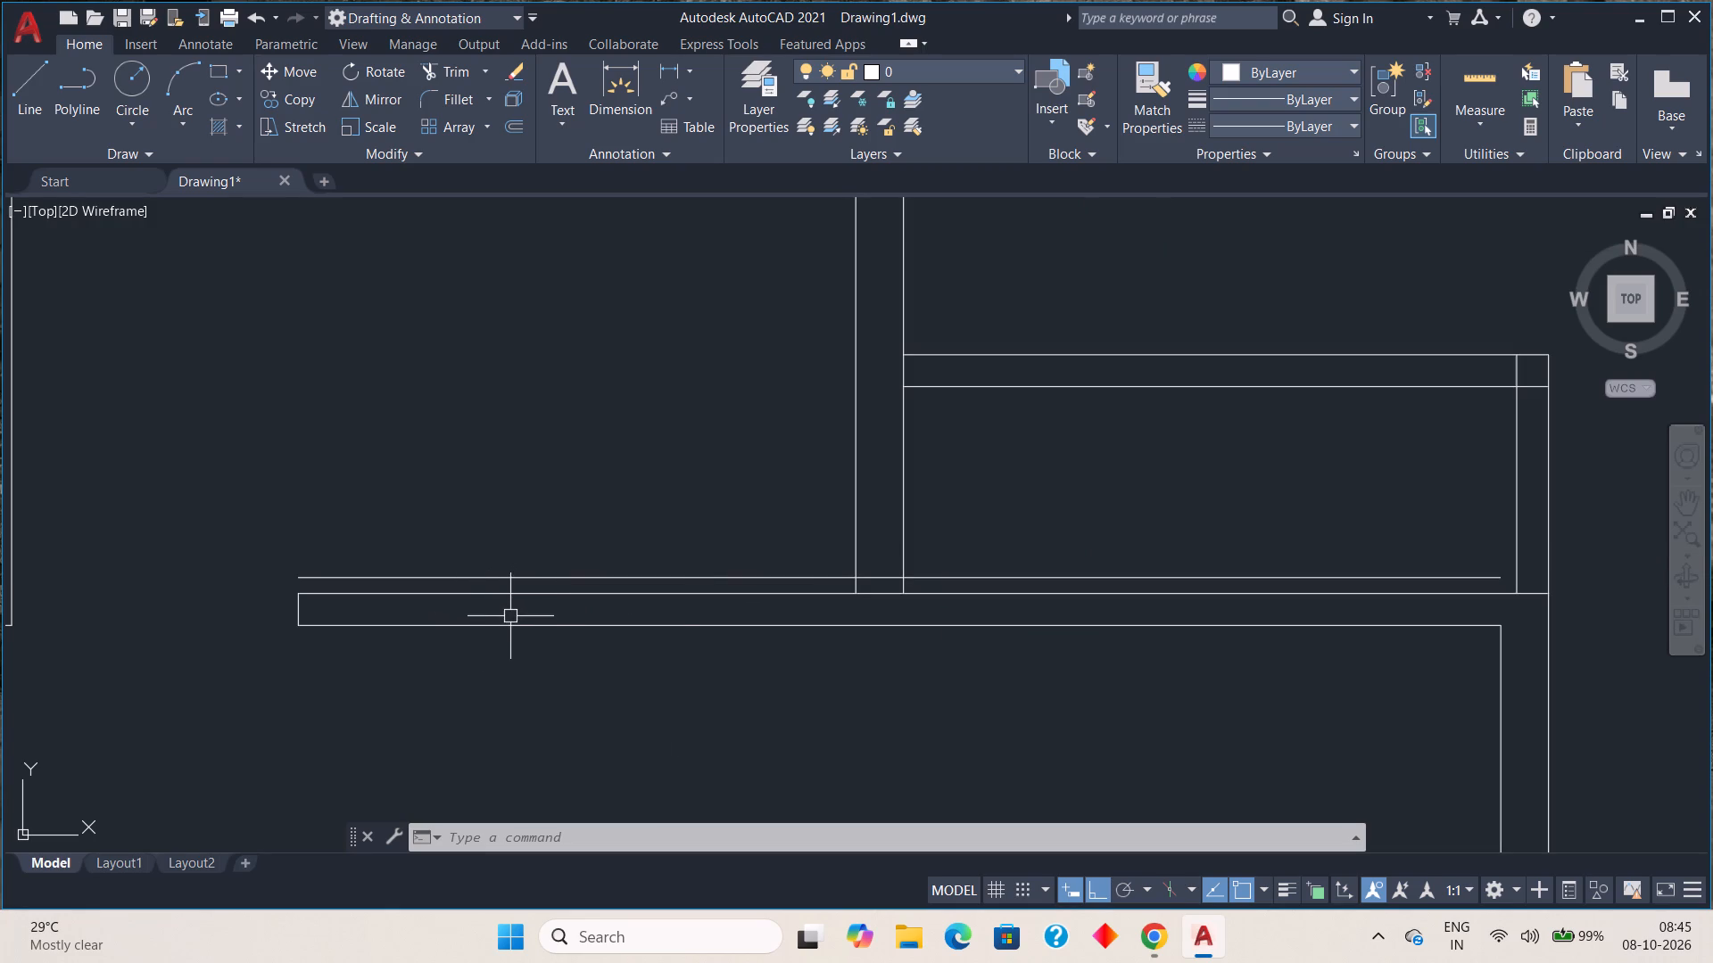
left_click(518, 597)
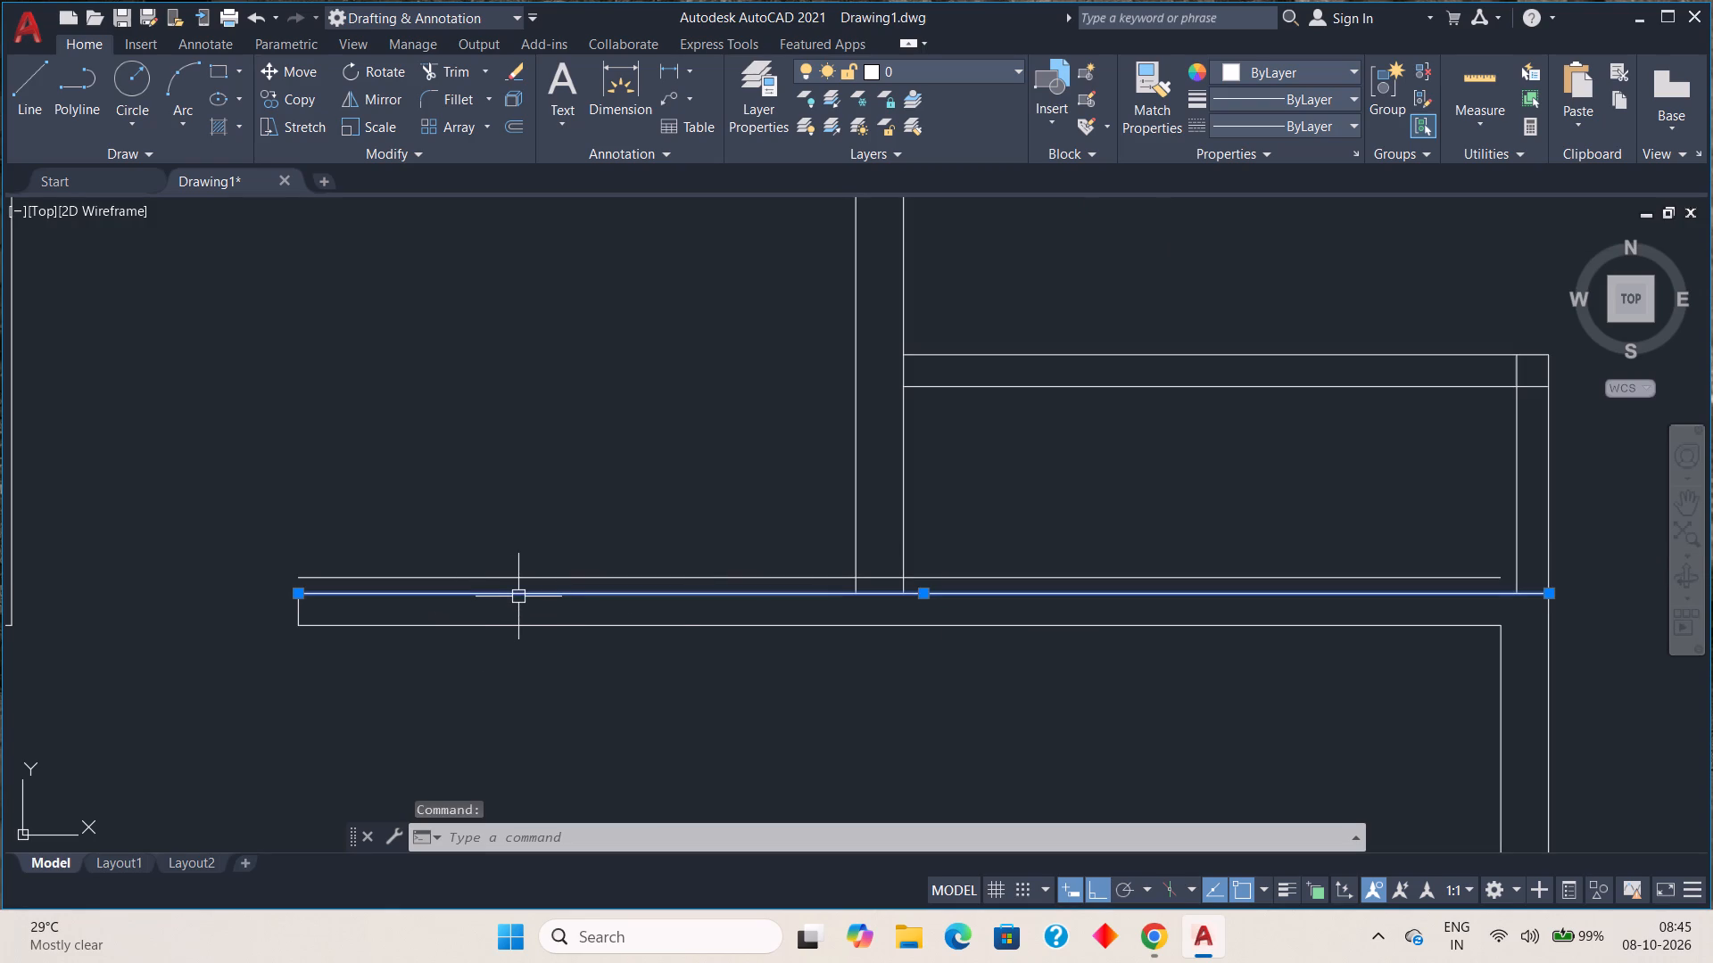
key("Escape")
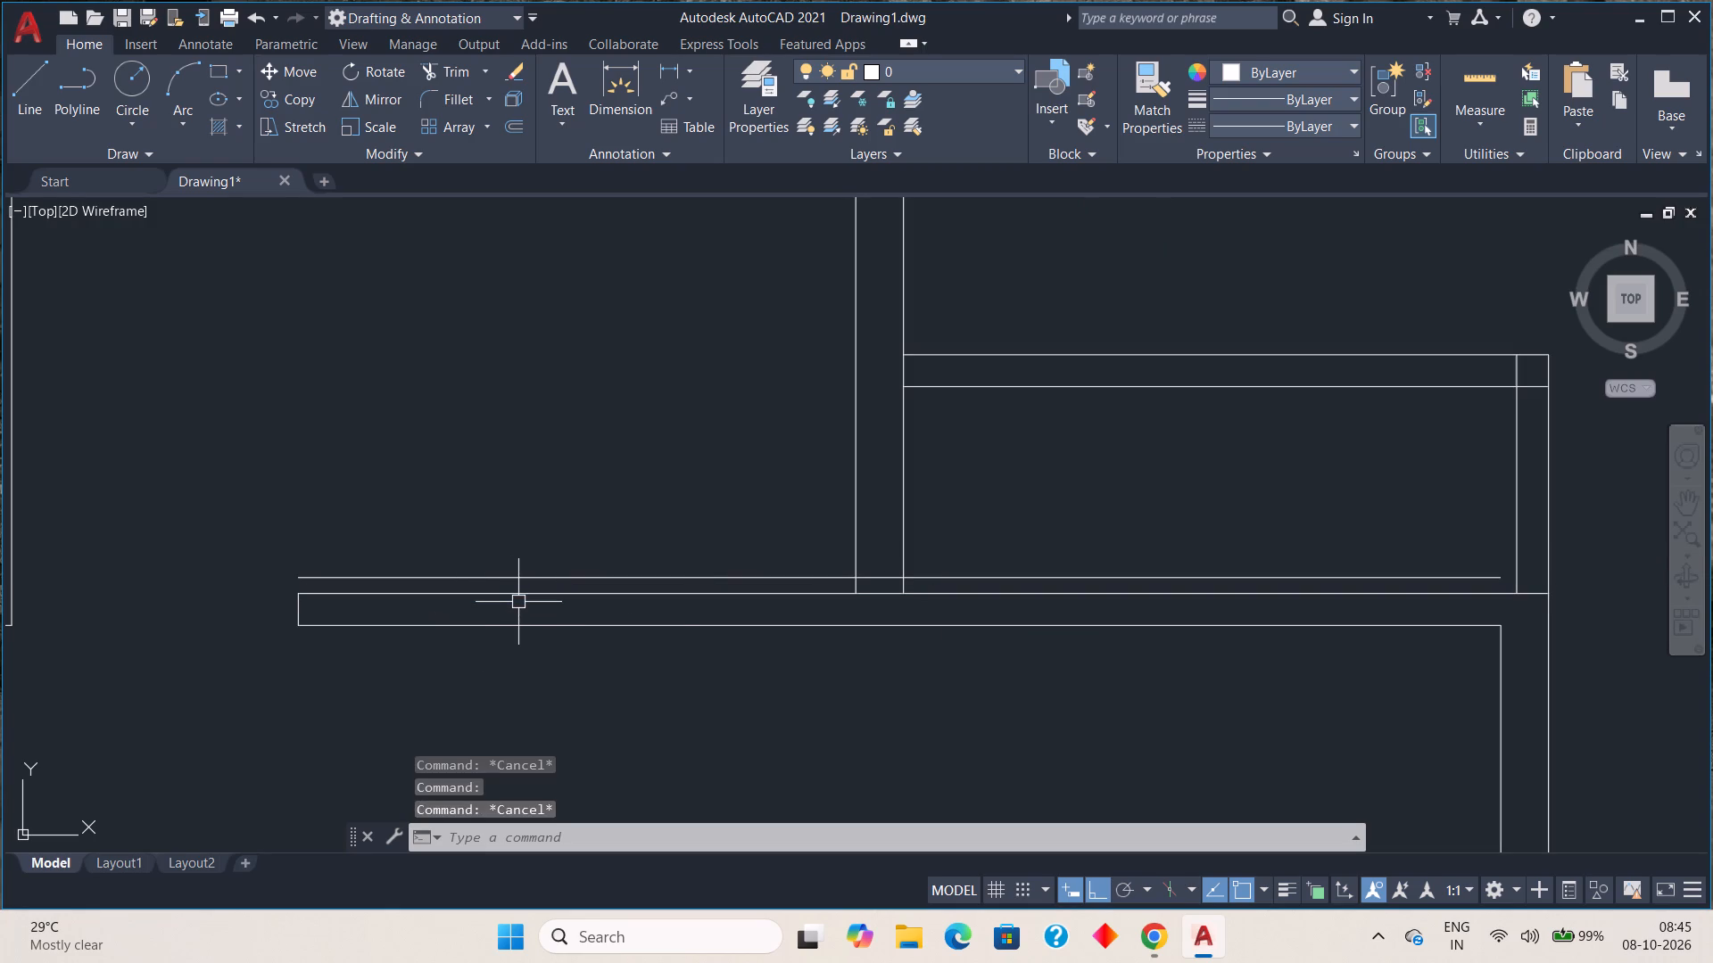
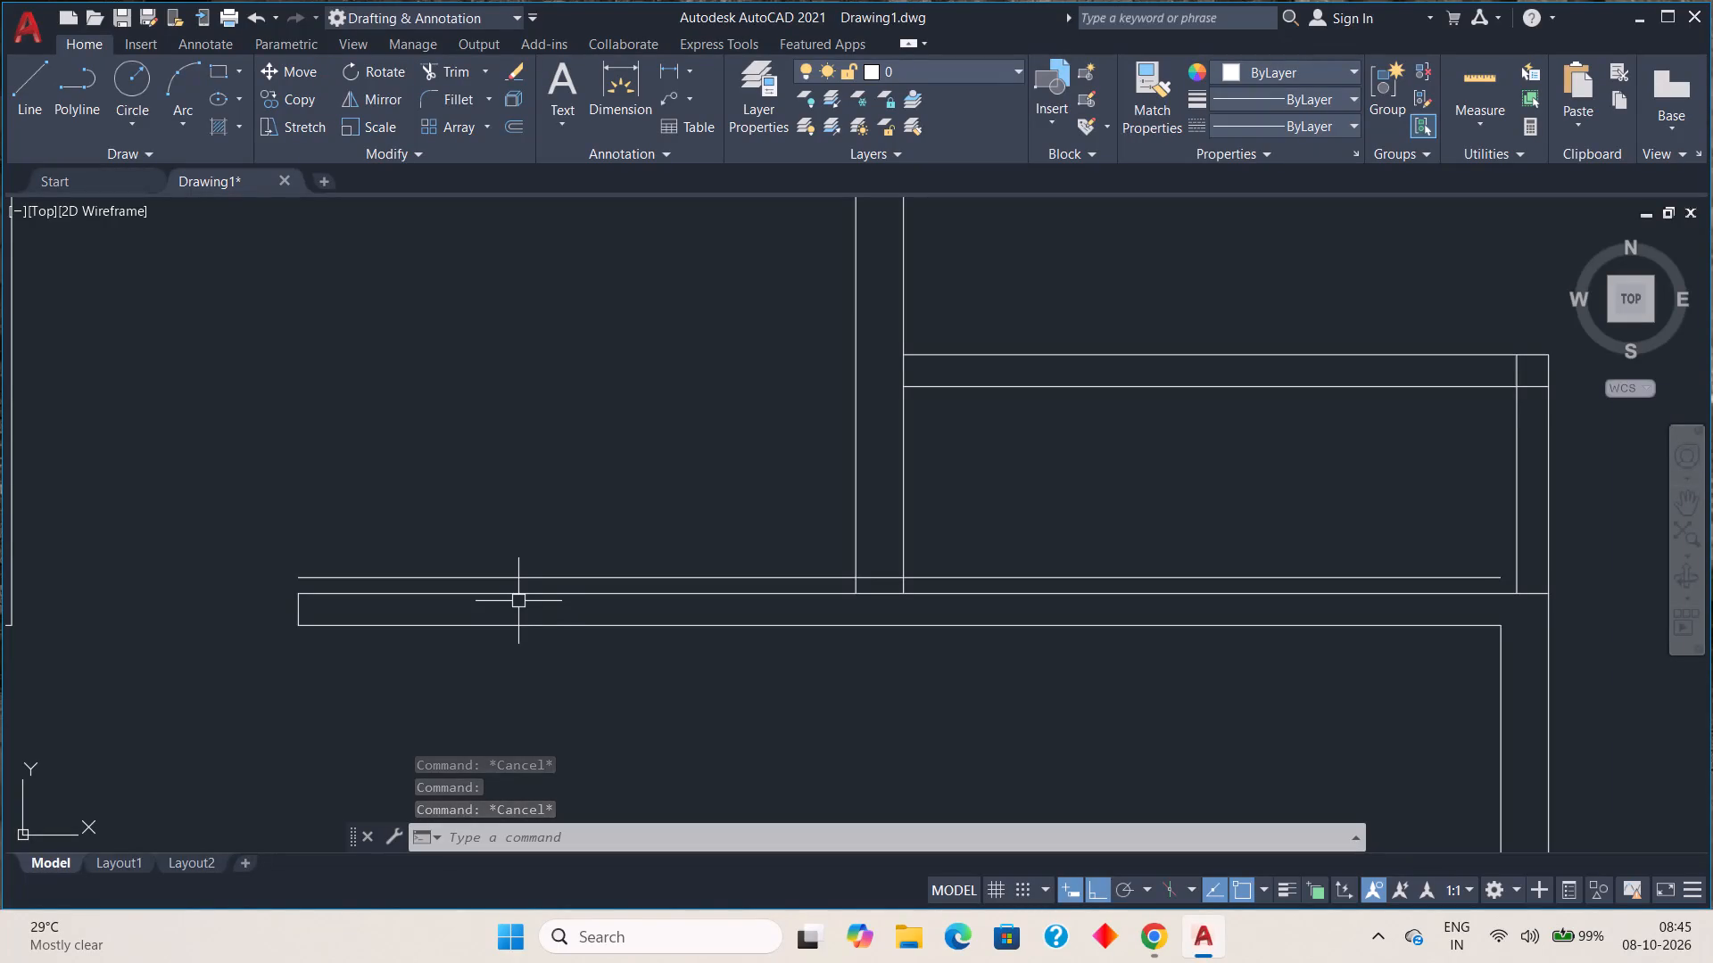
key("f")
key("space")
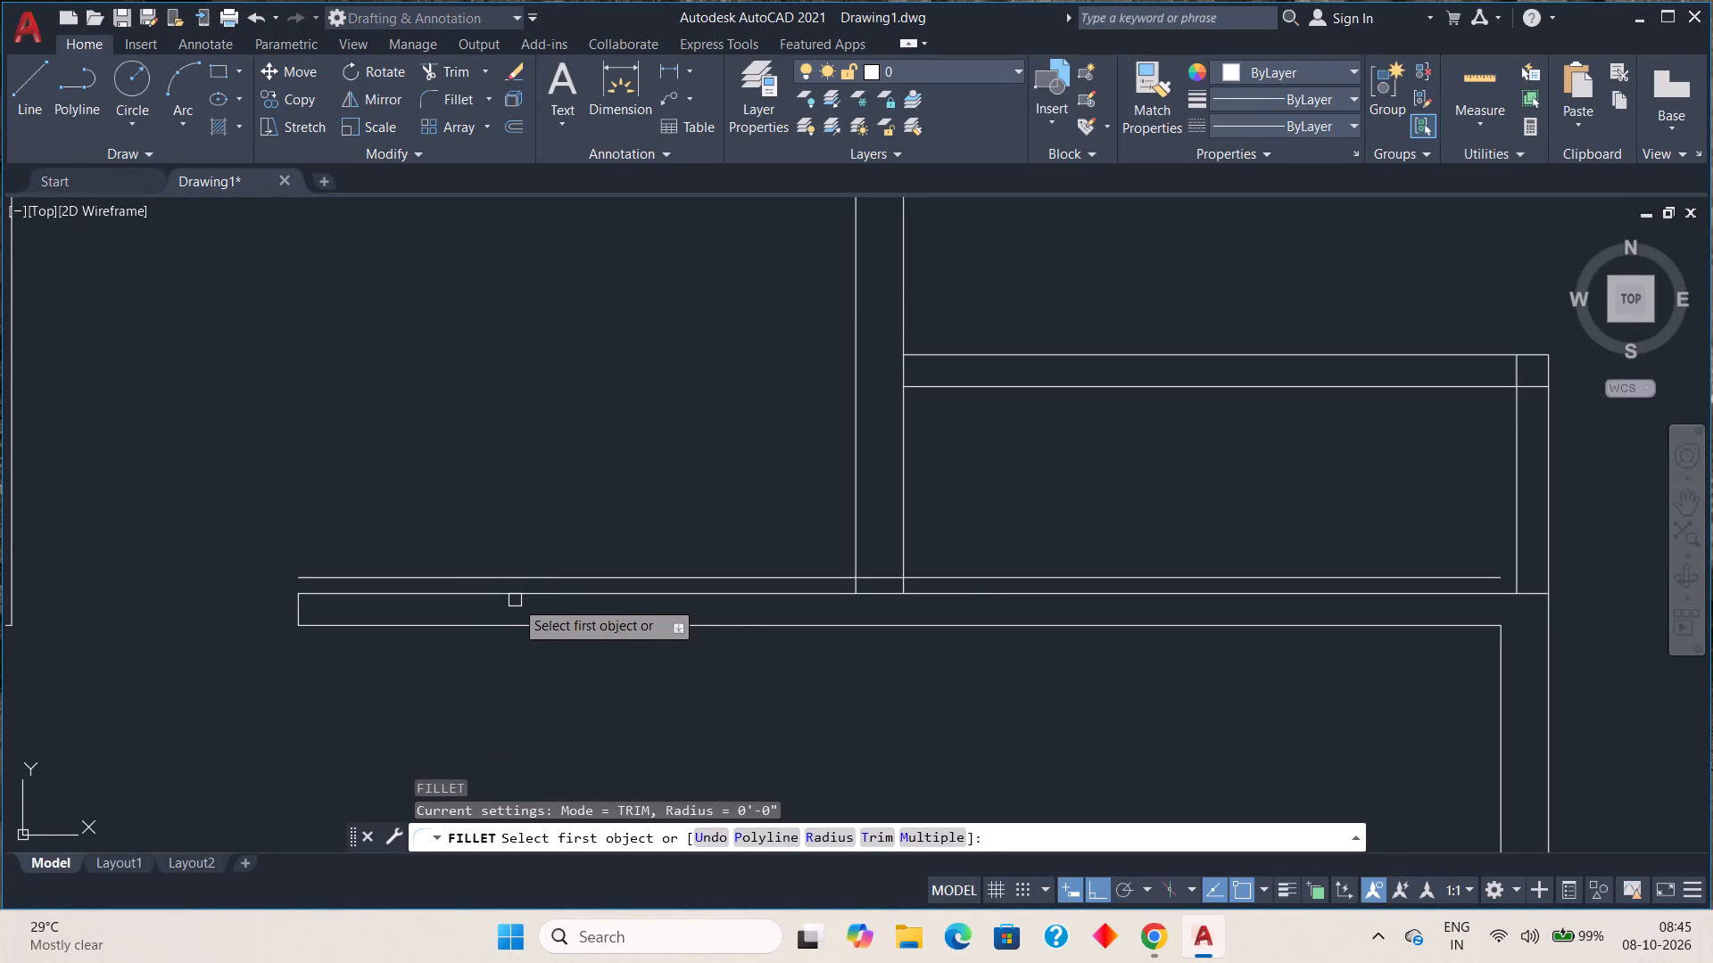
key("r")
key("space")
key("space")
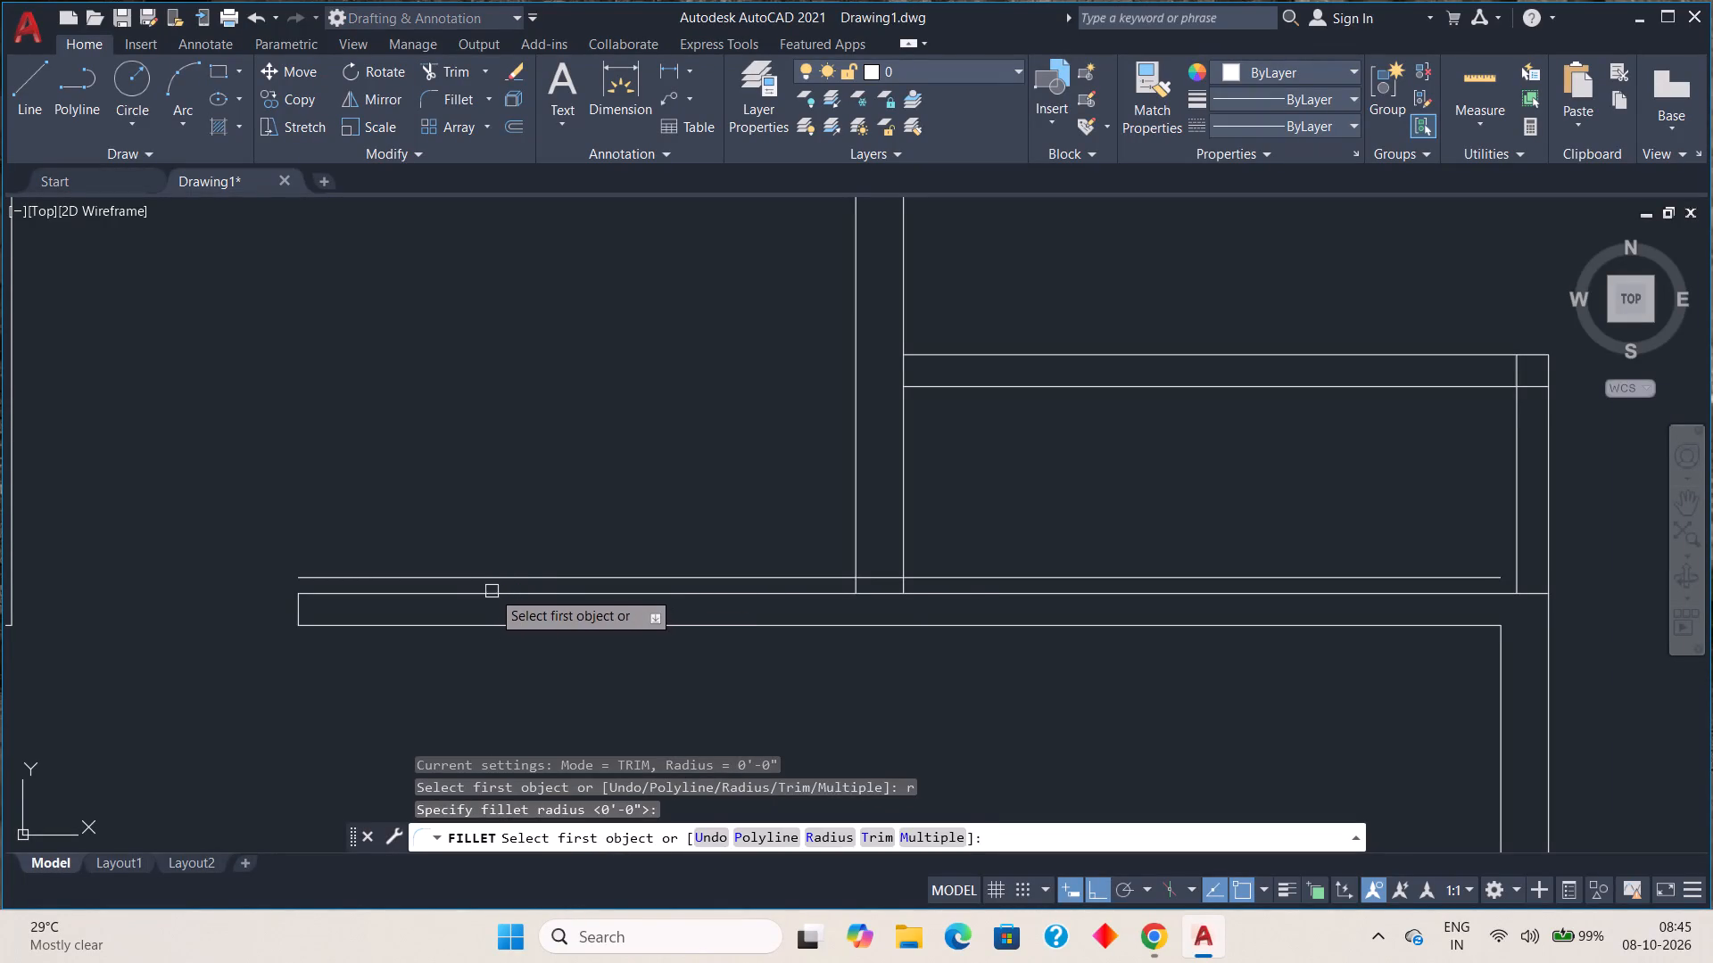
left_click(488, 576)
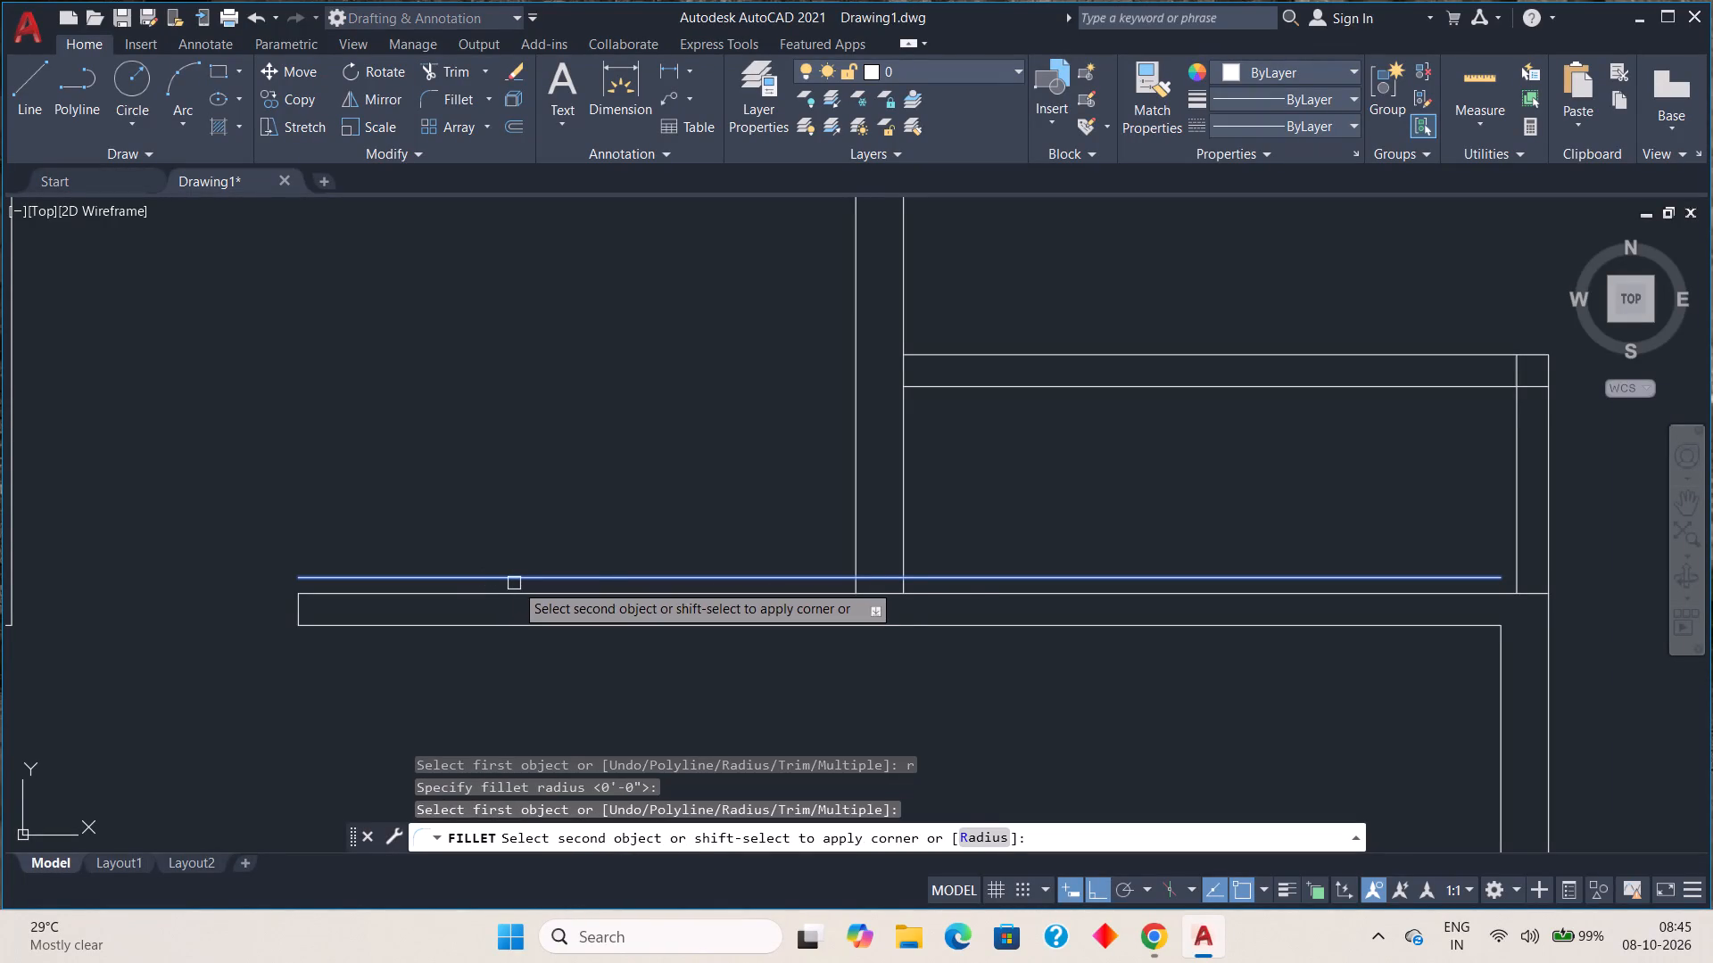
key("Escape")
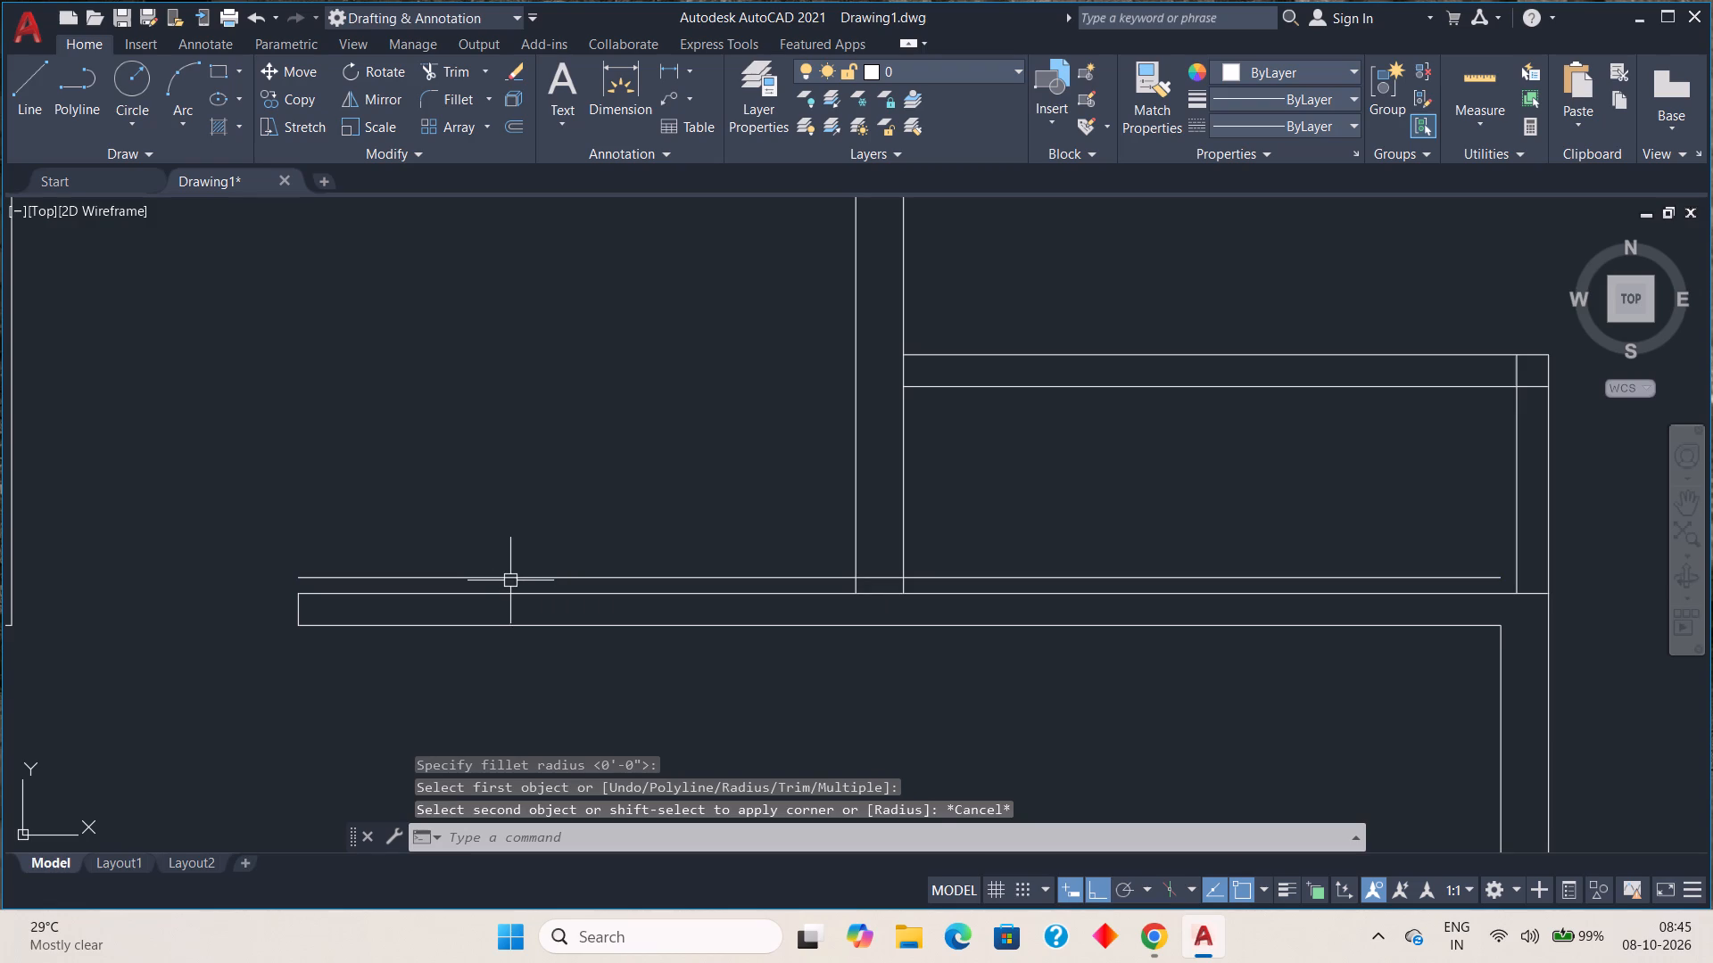
Trim the 6" offset line below the tall upper room and across that room's right wall, leaving it only under the right-hand strip.
type("tr")
key("space")
left_click(509, 574)
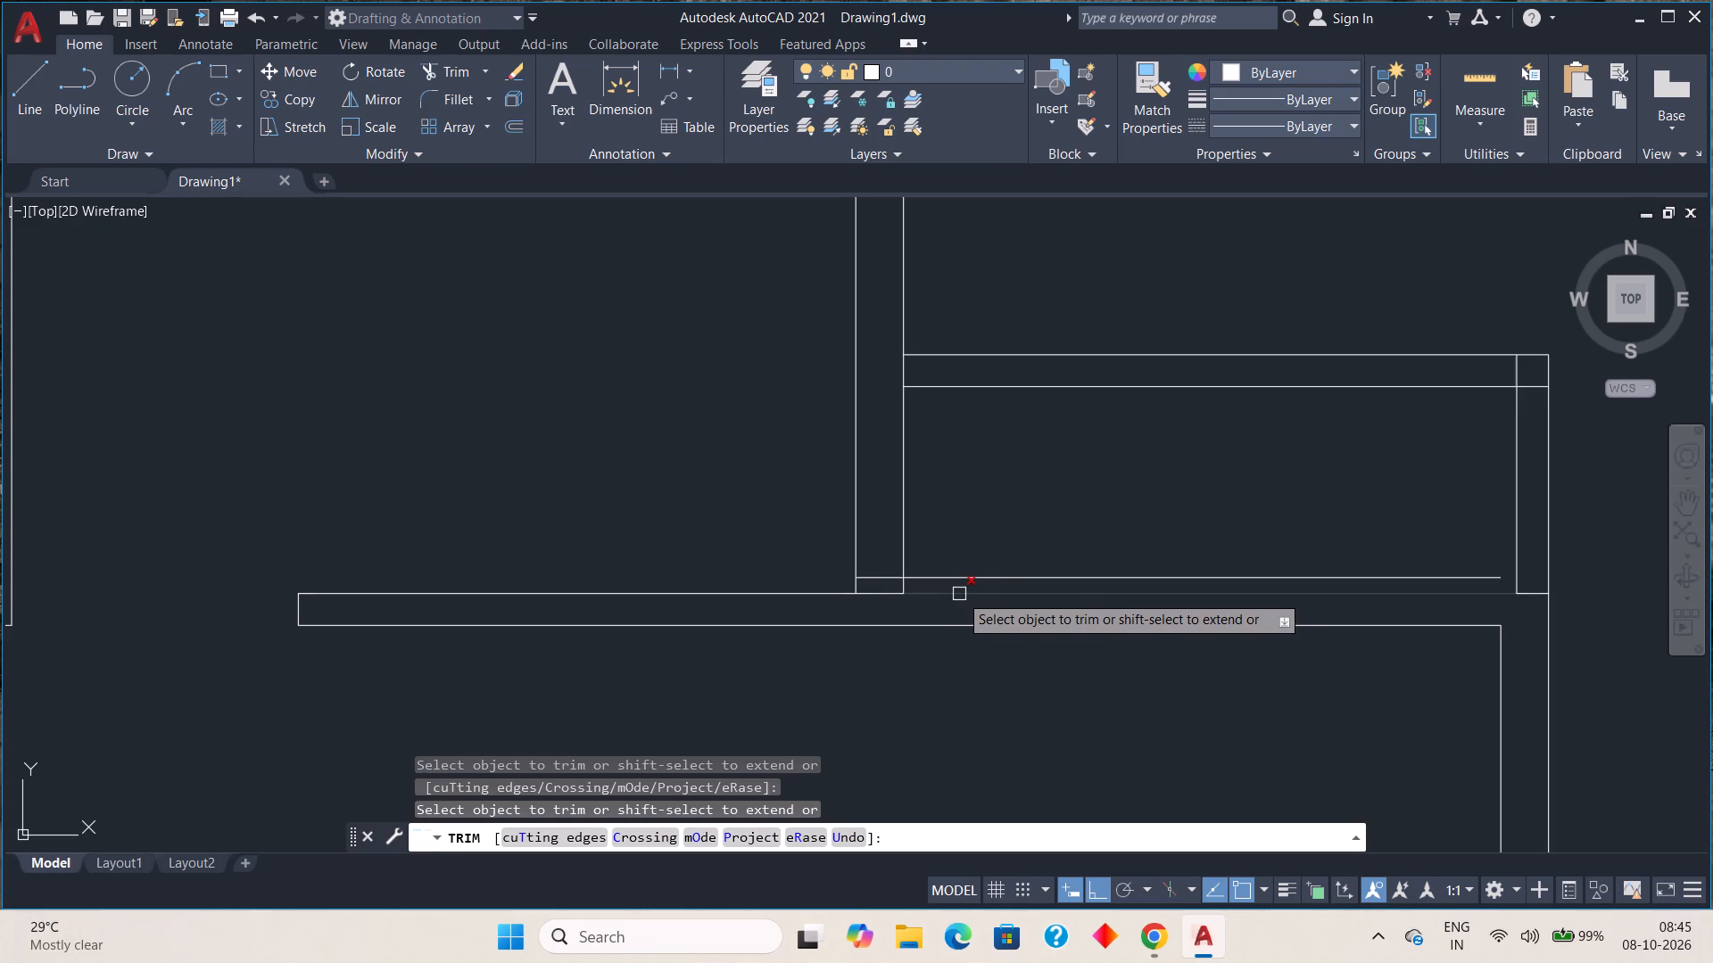
left_click(886, 572)
Trim the original wall line beneath the right-hand strip and across both side walls, including the short stub of the tall upper room's right wall.
left_click(886, 588)
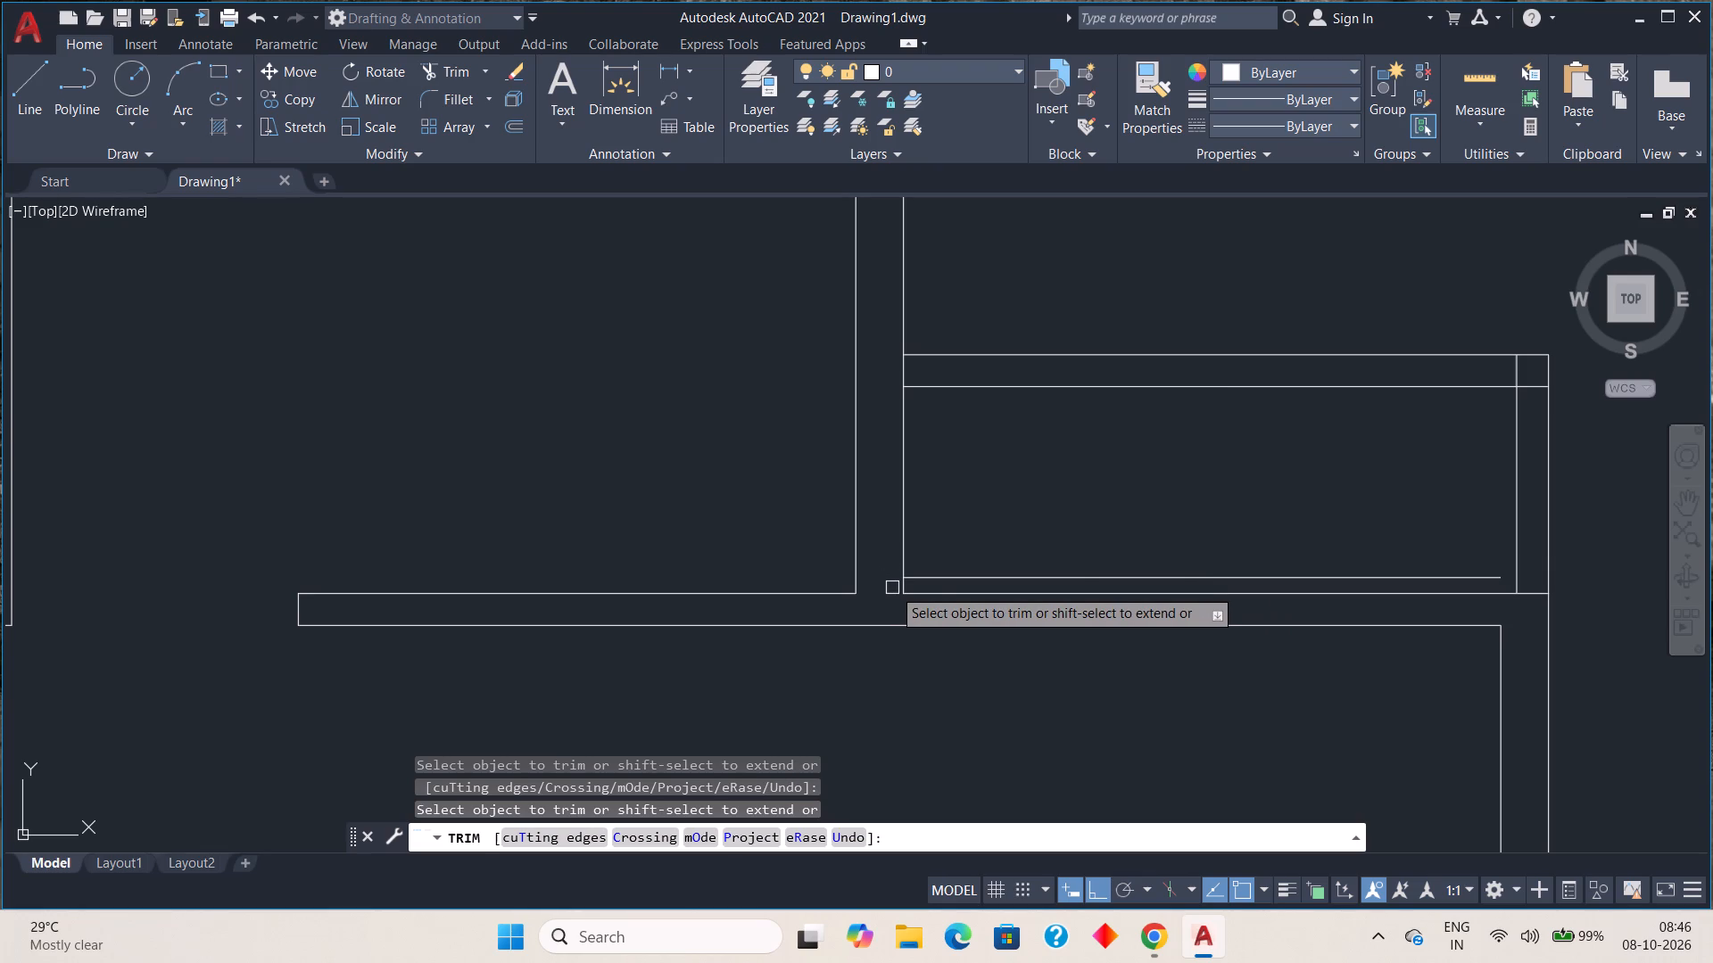
scroll(905, 588, "up", 2)
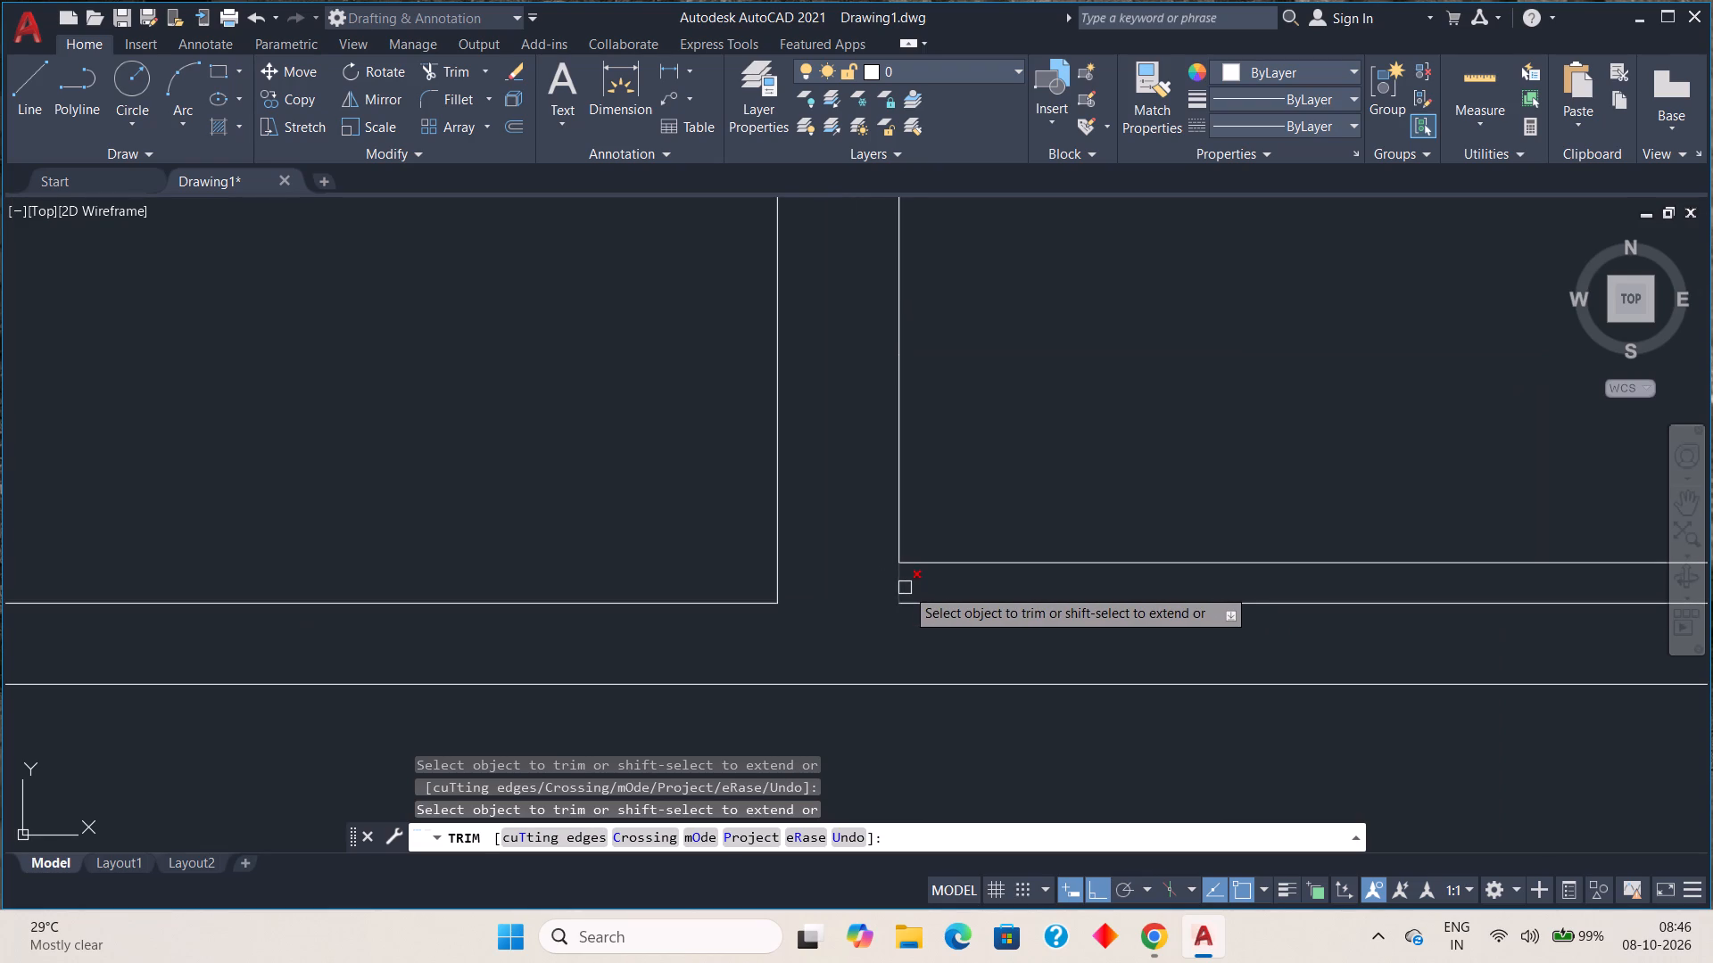
left_click(903, 587)
scroll(876, 601, "down", 2)
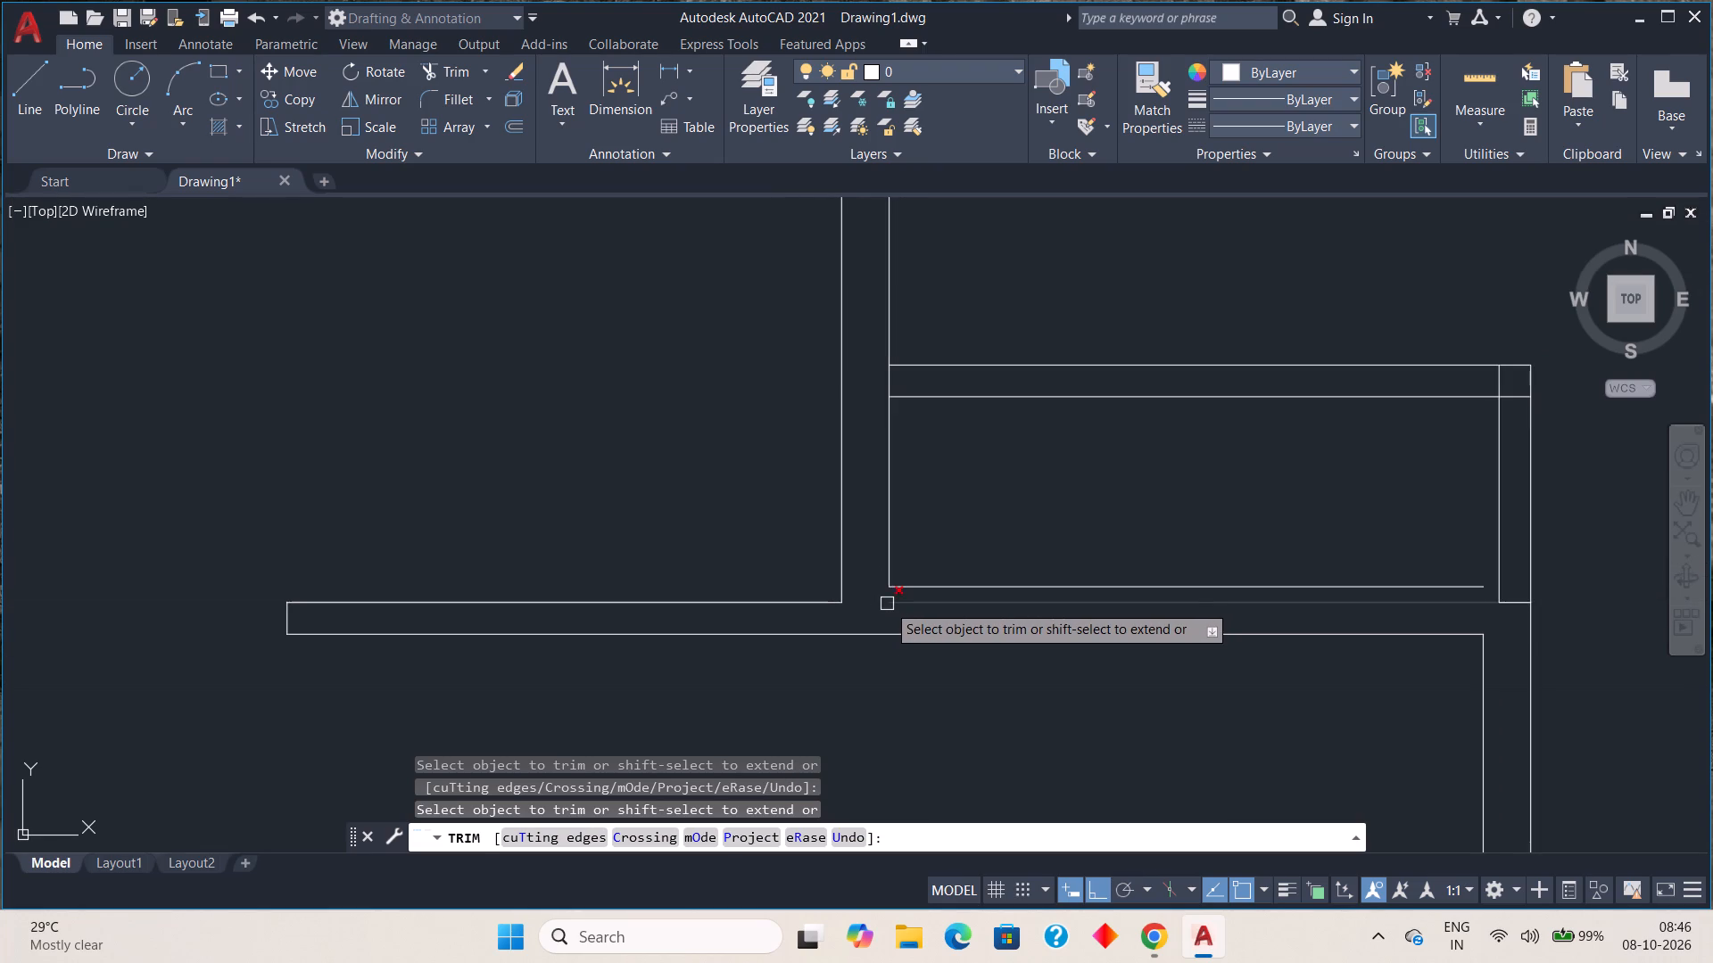
left_click(944, 605)
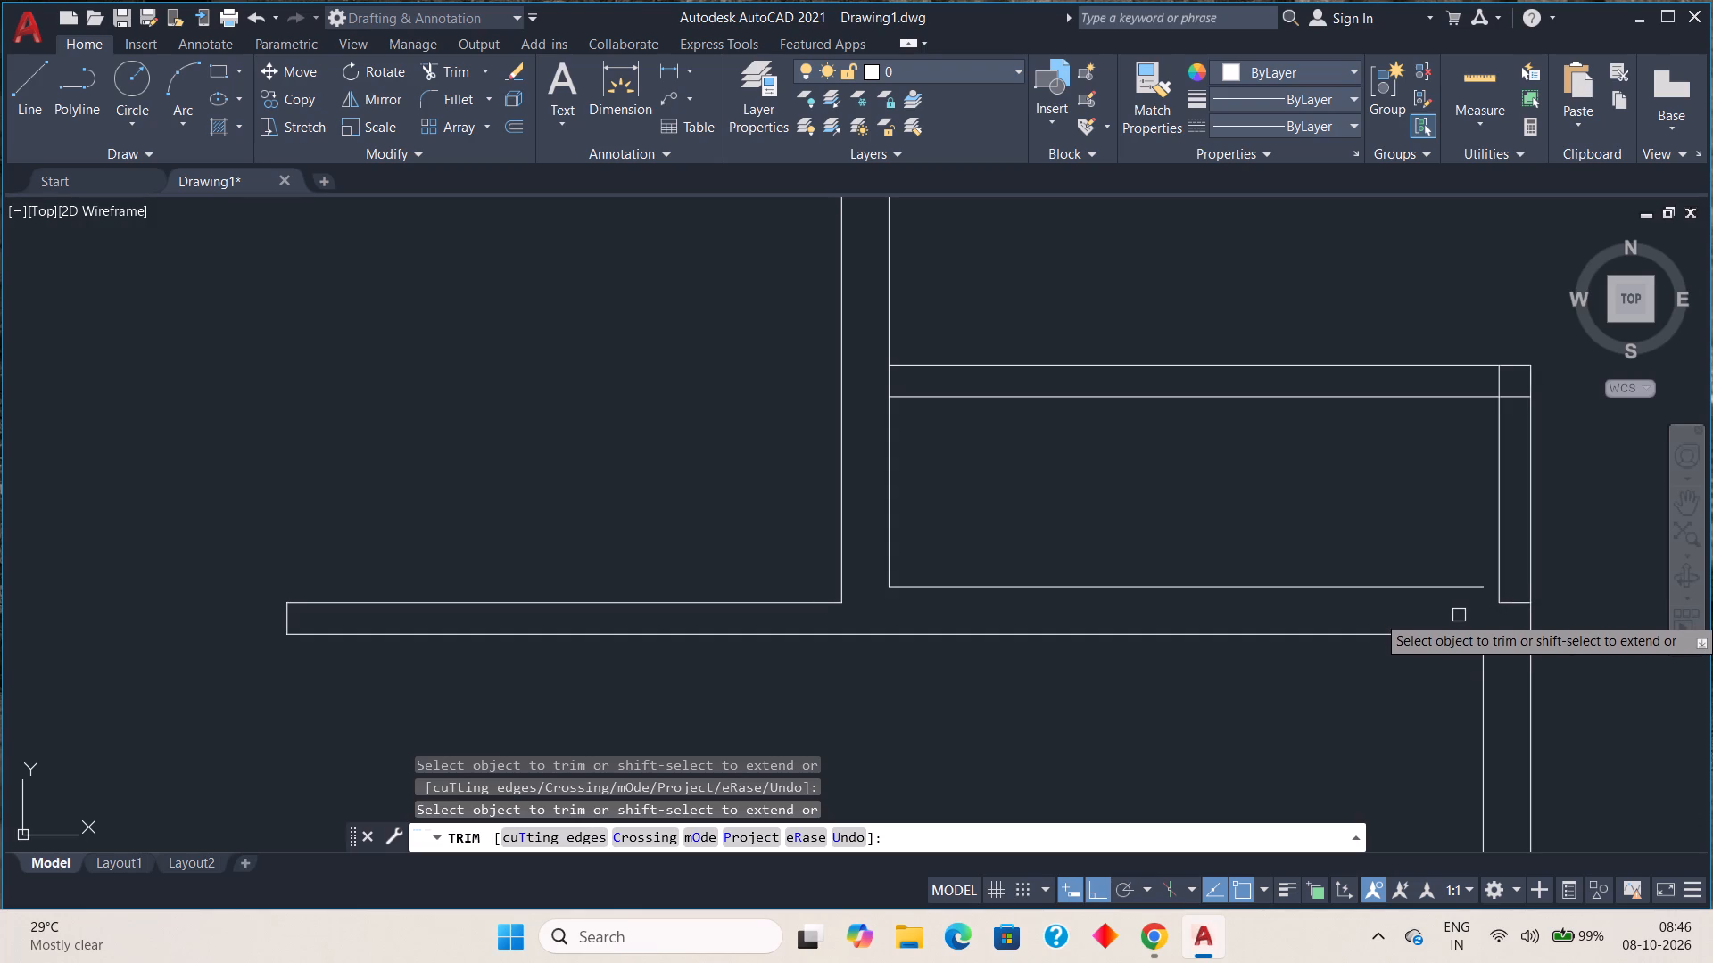
left_click(1516, 605)
key("Escape")
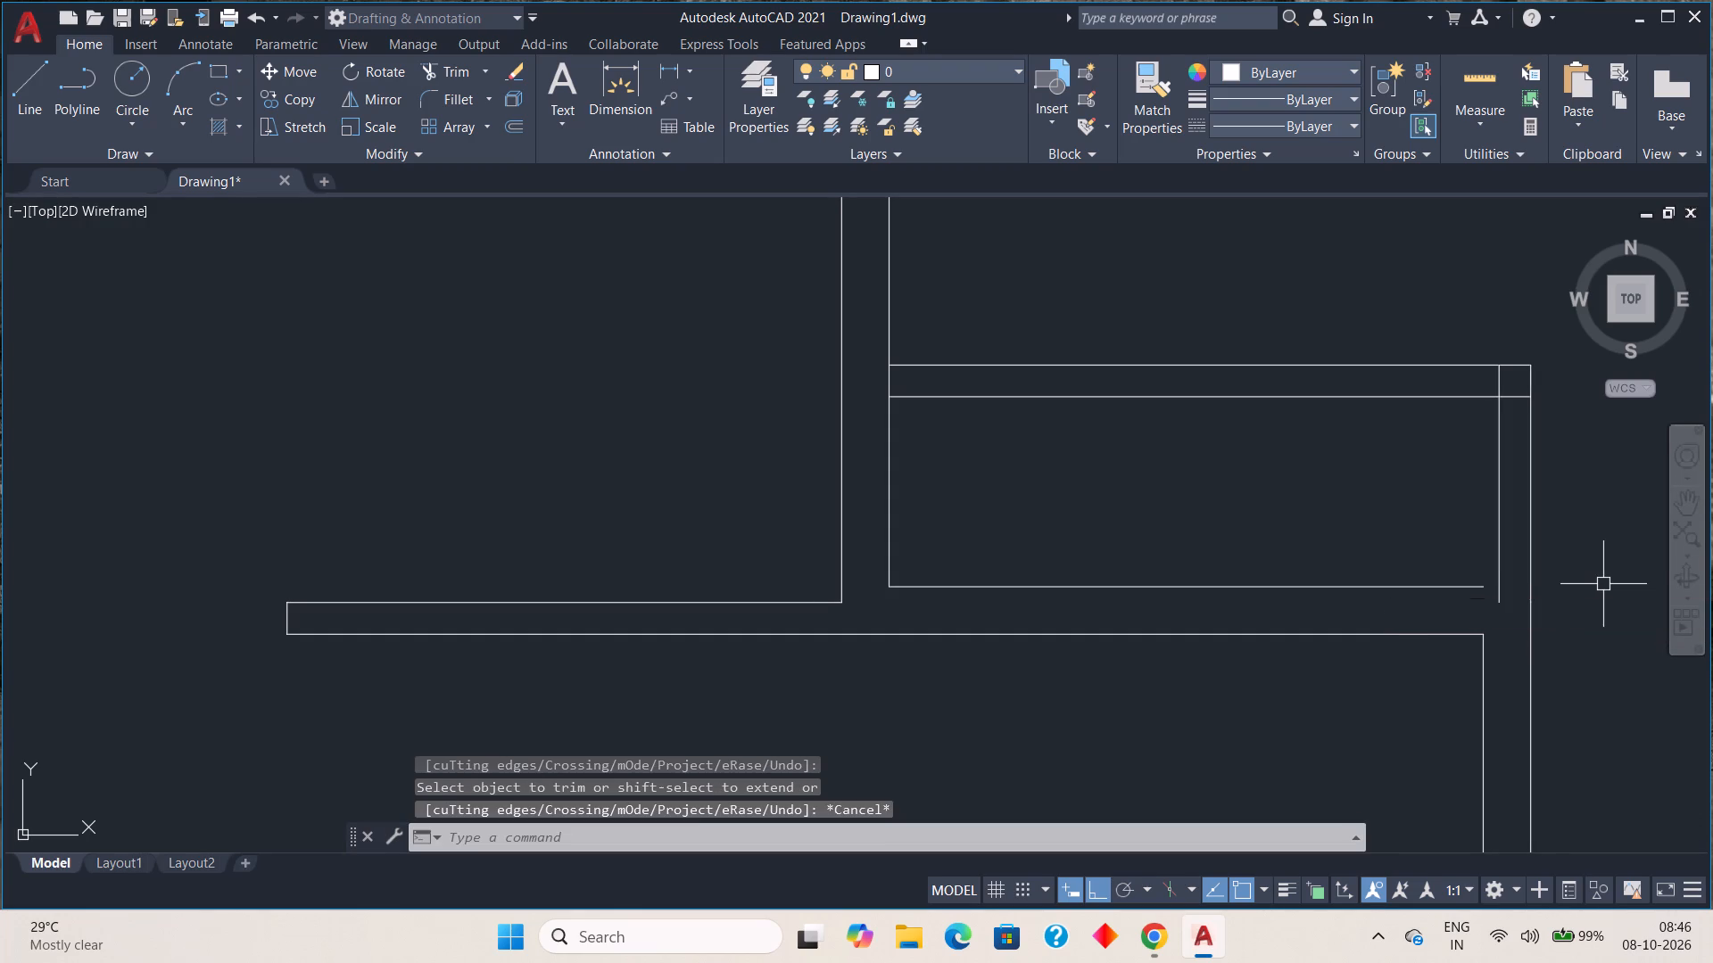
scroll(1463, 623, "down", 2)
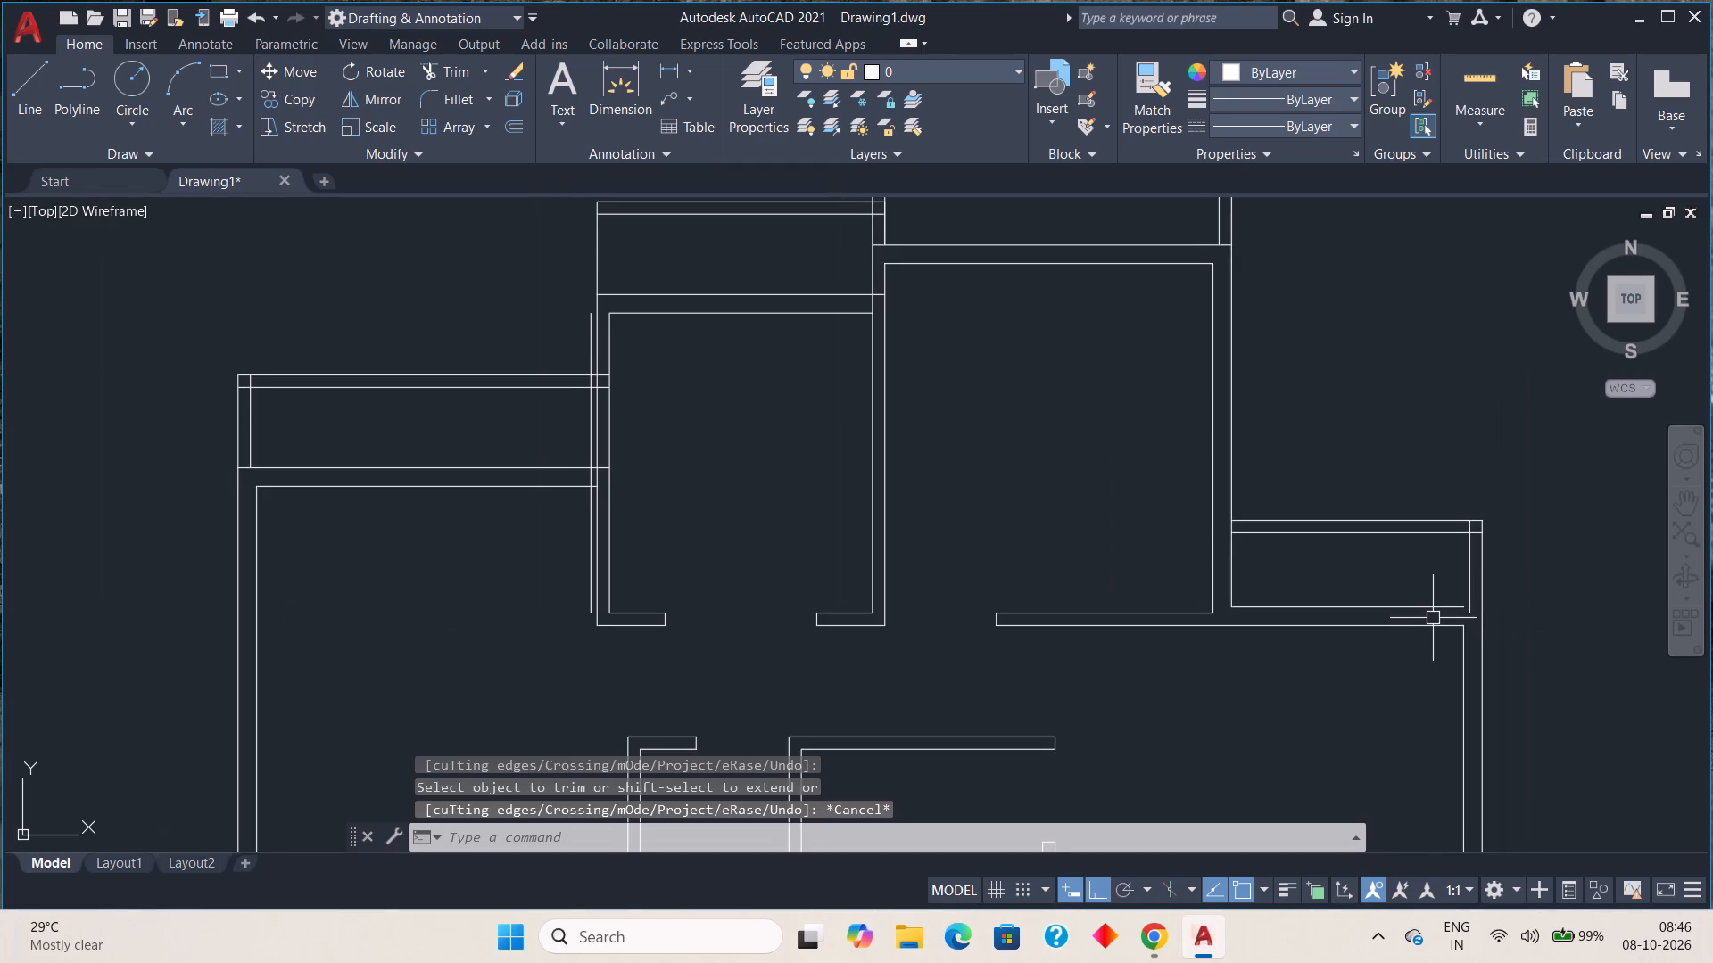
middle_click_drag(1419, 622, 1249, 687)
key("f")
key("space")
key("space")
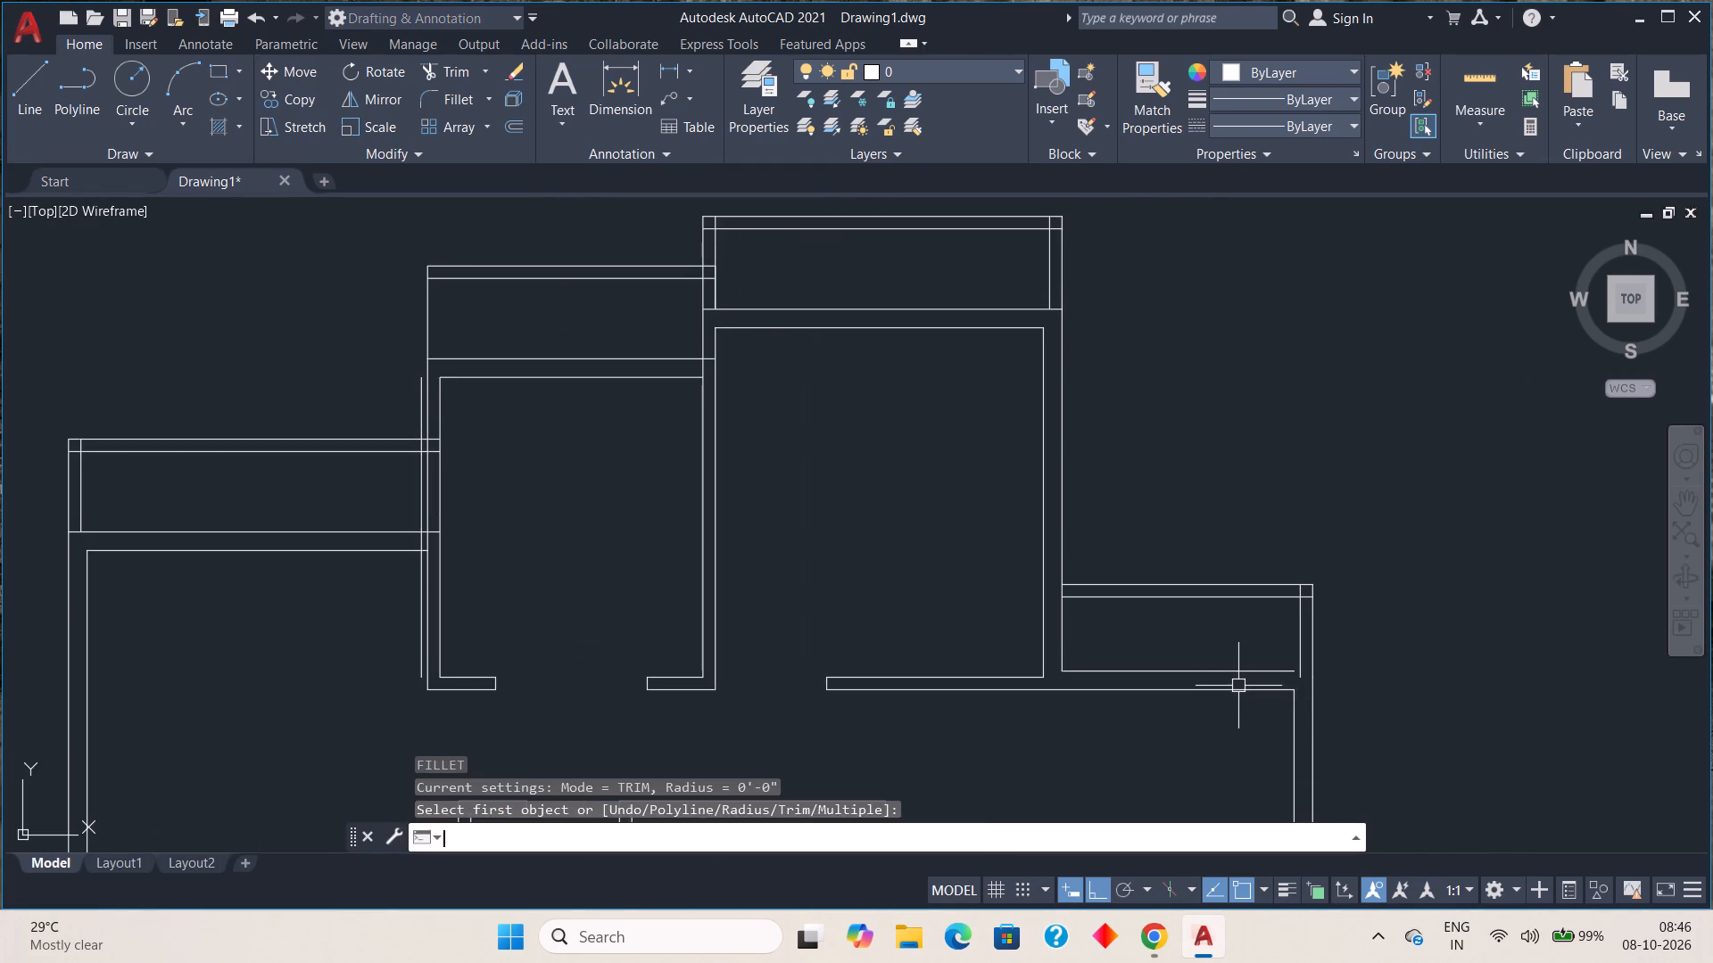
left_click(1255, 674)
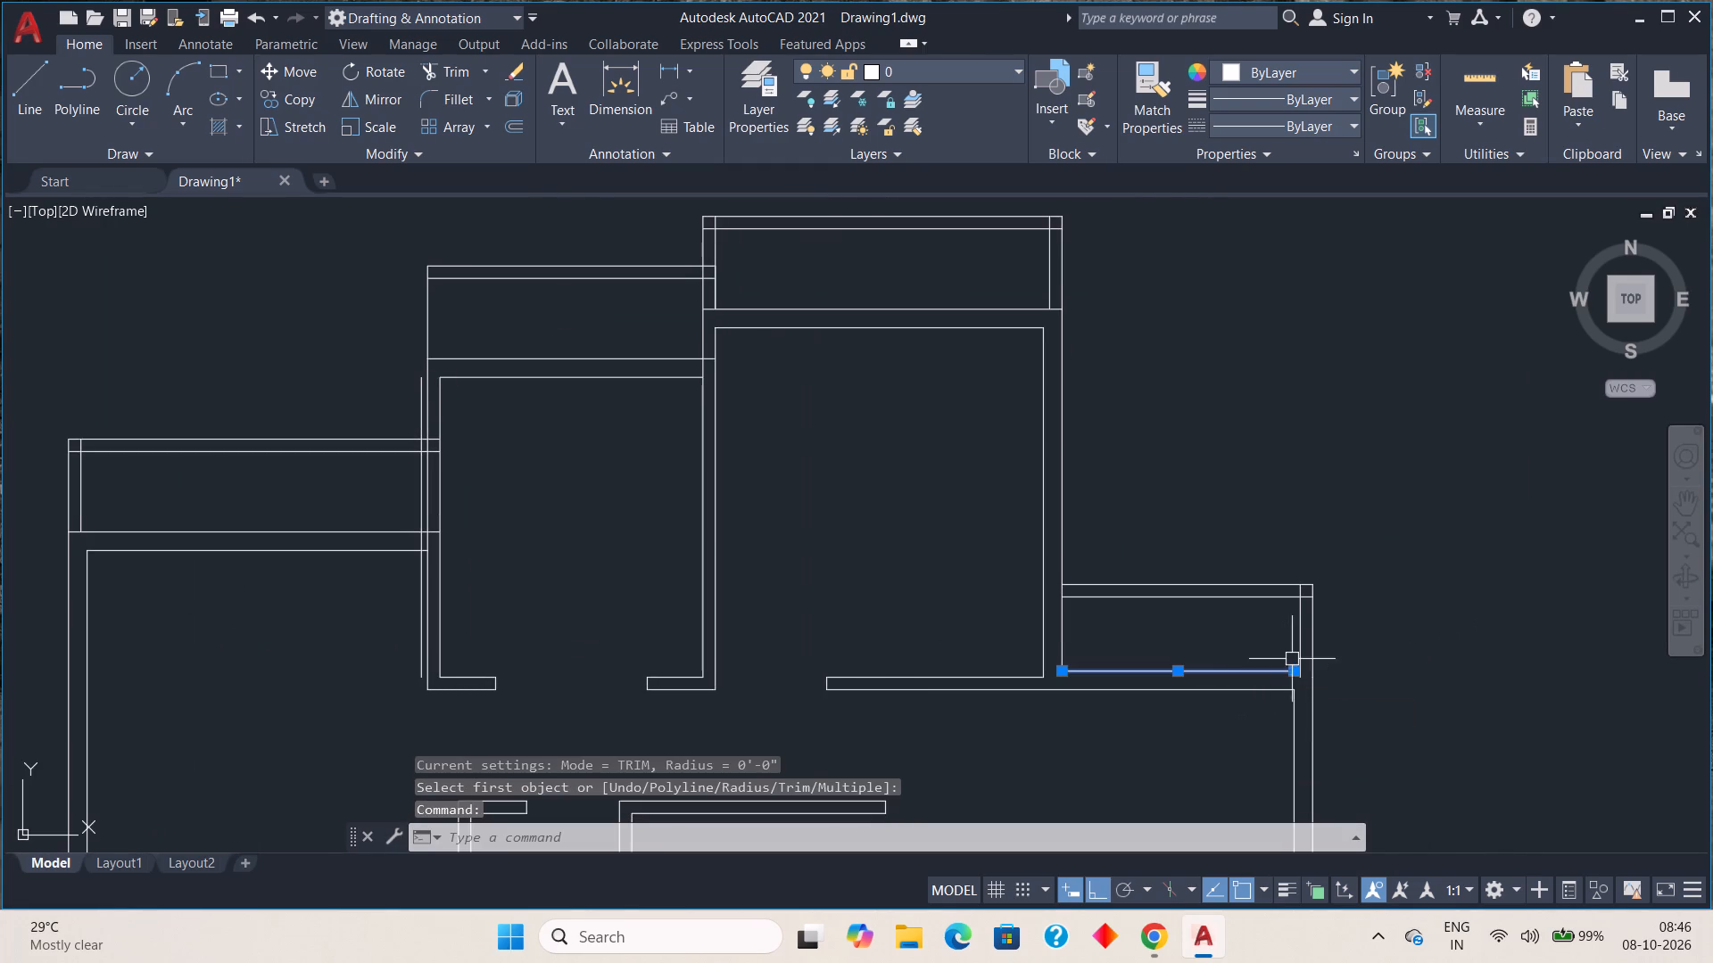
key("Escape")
Fillet the right-hand strip's new lower line to its inner right line with a 0 radius.
key("f")
key("space")
key("r")
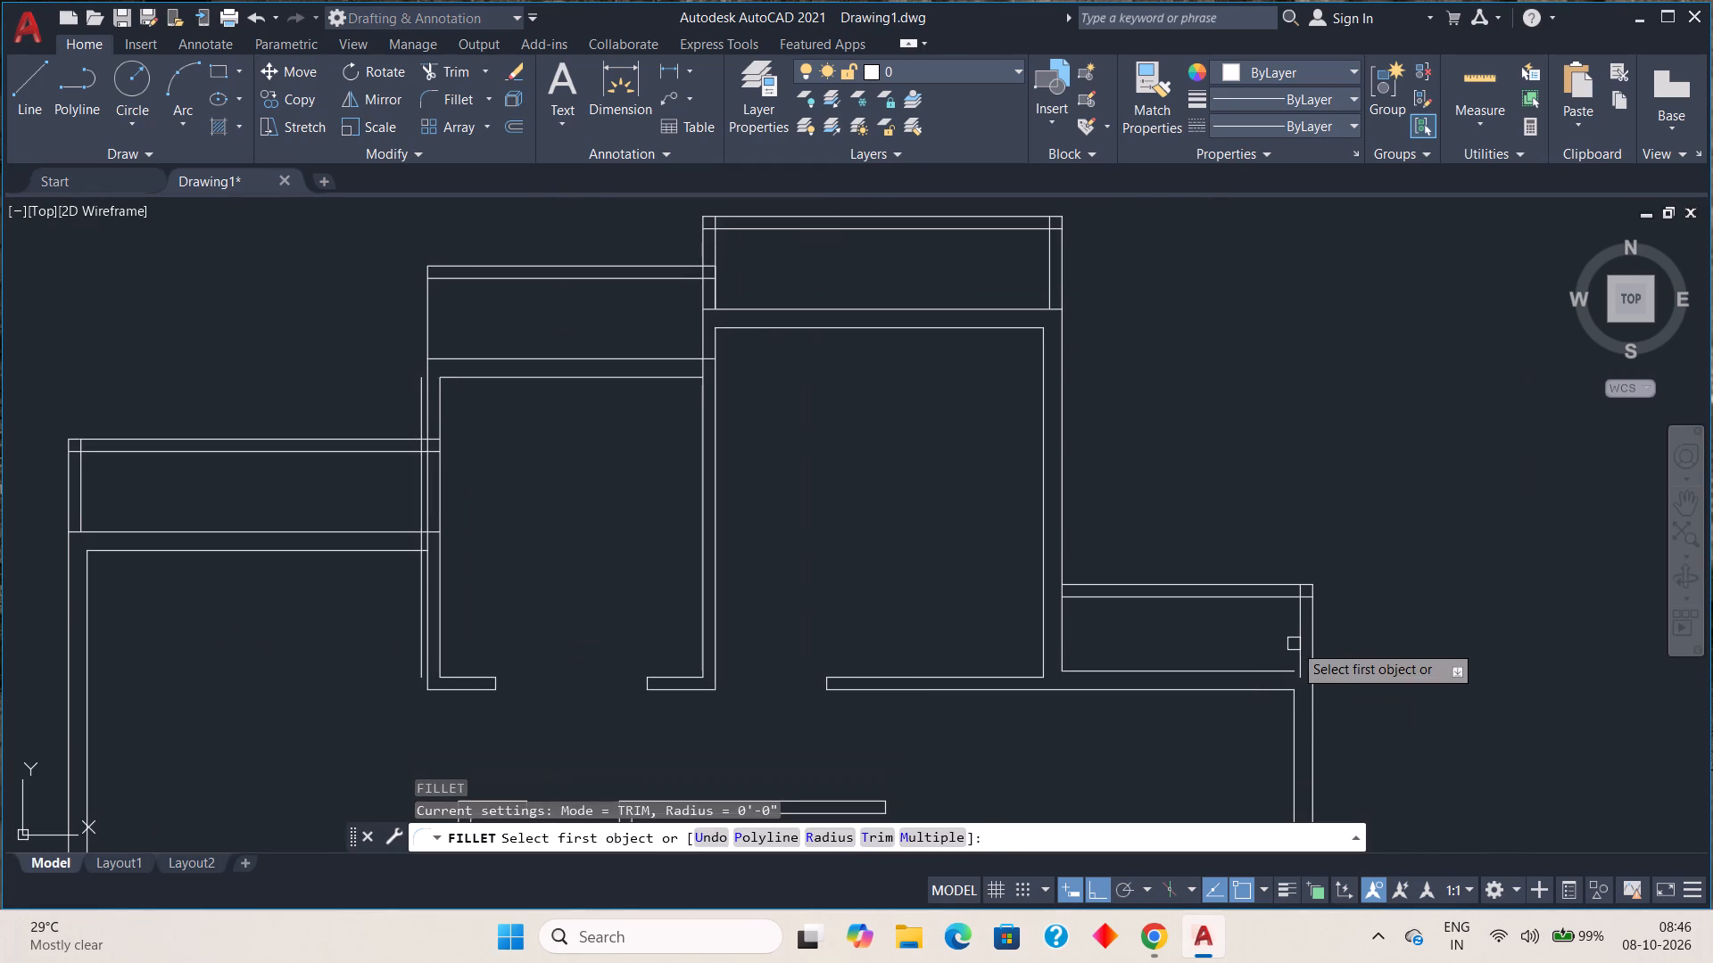
key("space")
key("space")
left_click(1275, 670)
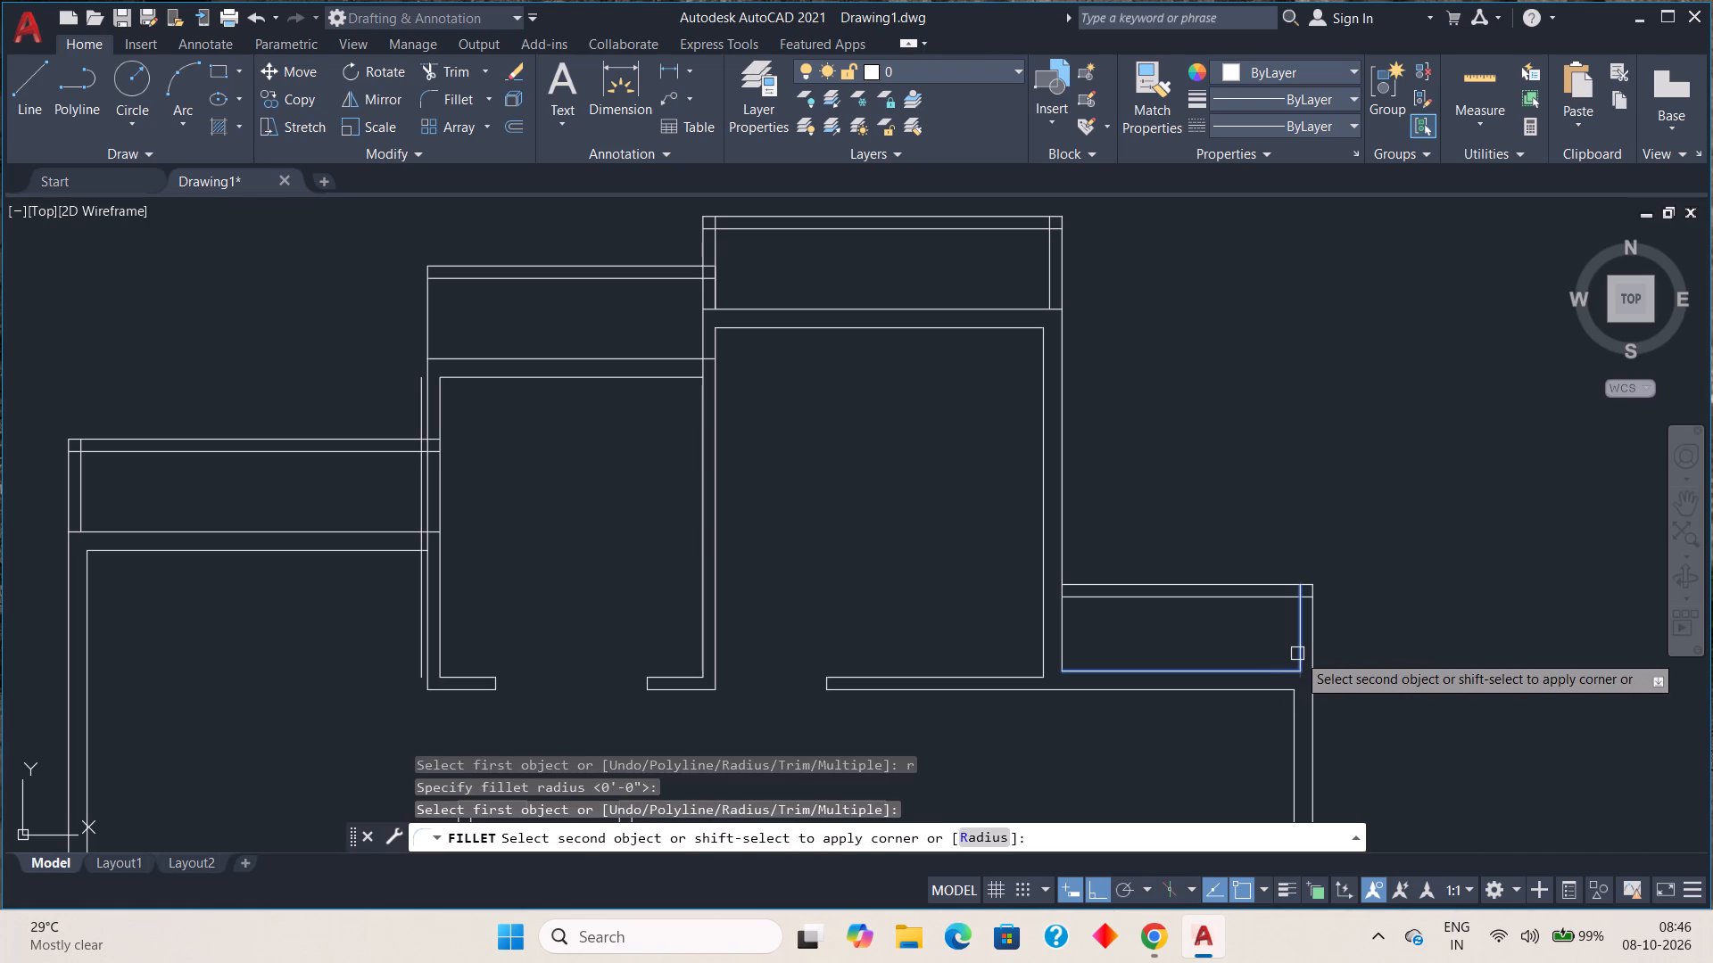
left_click(1297, 654)
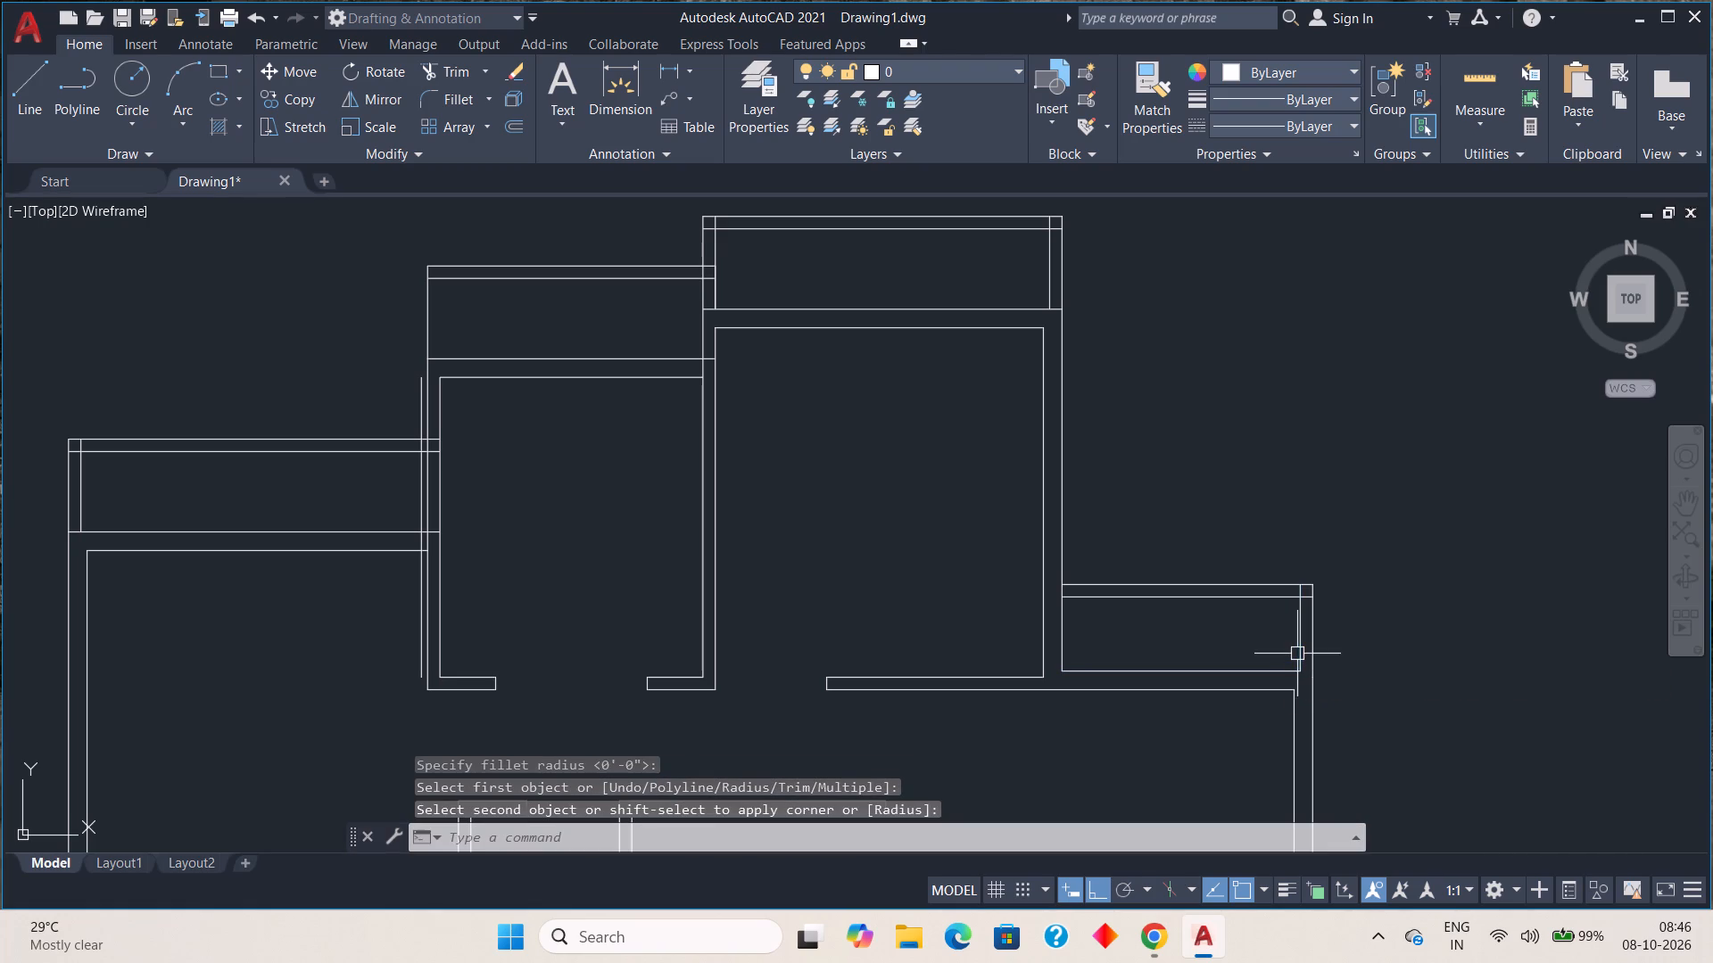
key("Escape")
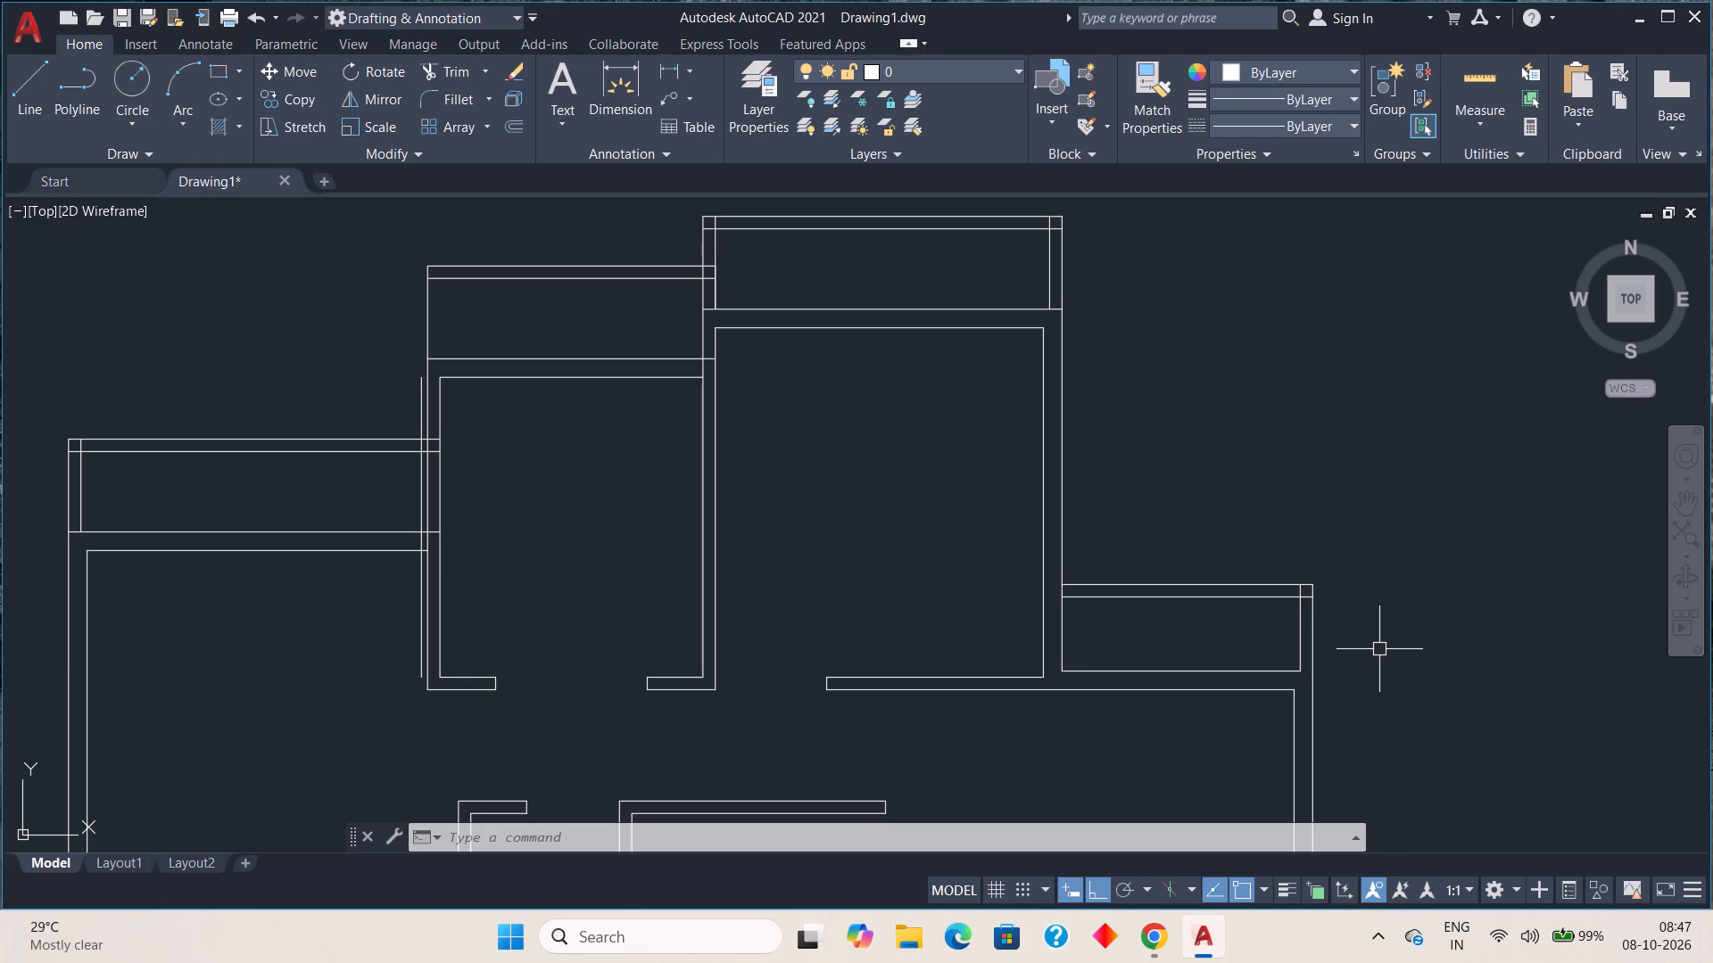
Fillet the offset line left of the upper middle room to the outer line of the room's top wall with a 0 radius.
middle_click_drag(619, 565, 1071, 635)
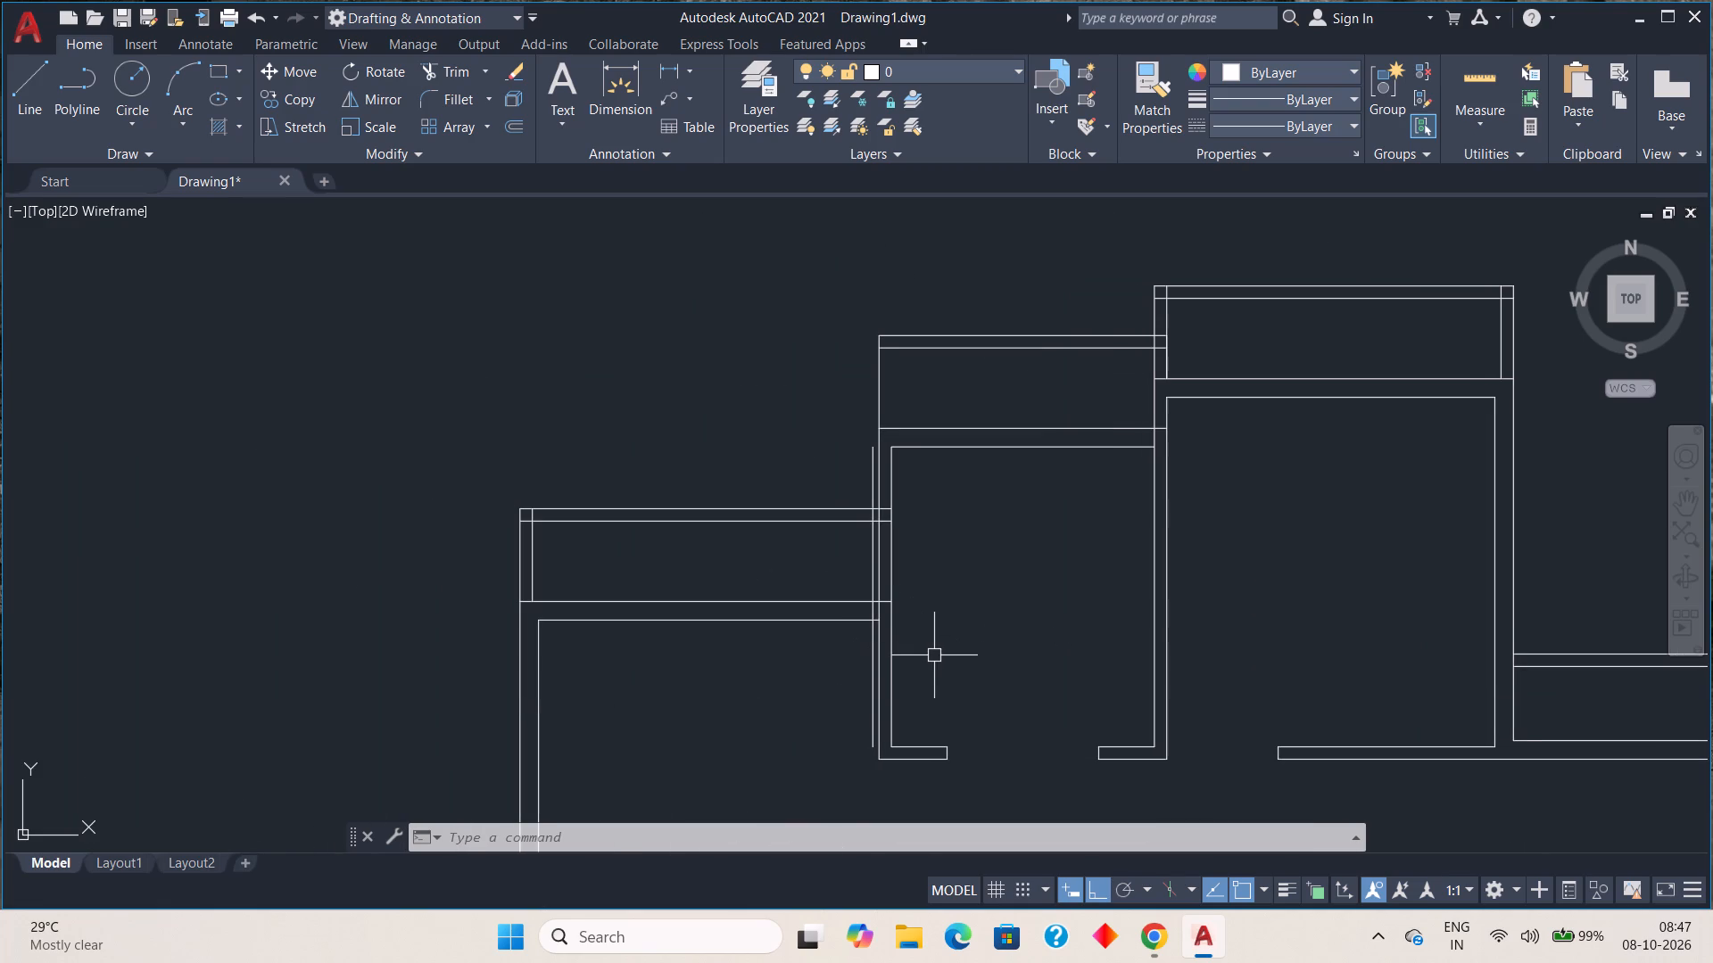
type("f")
key("space")
key("r")
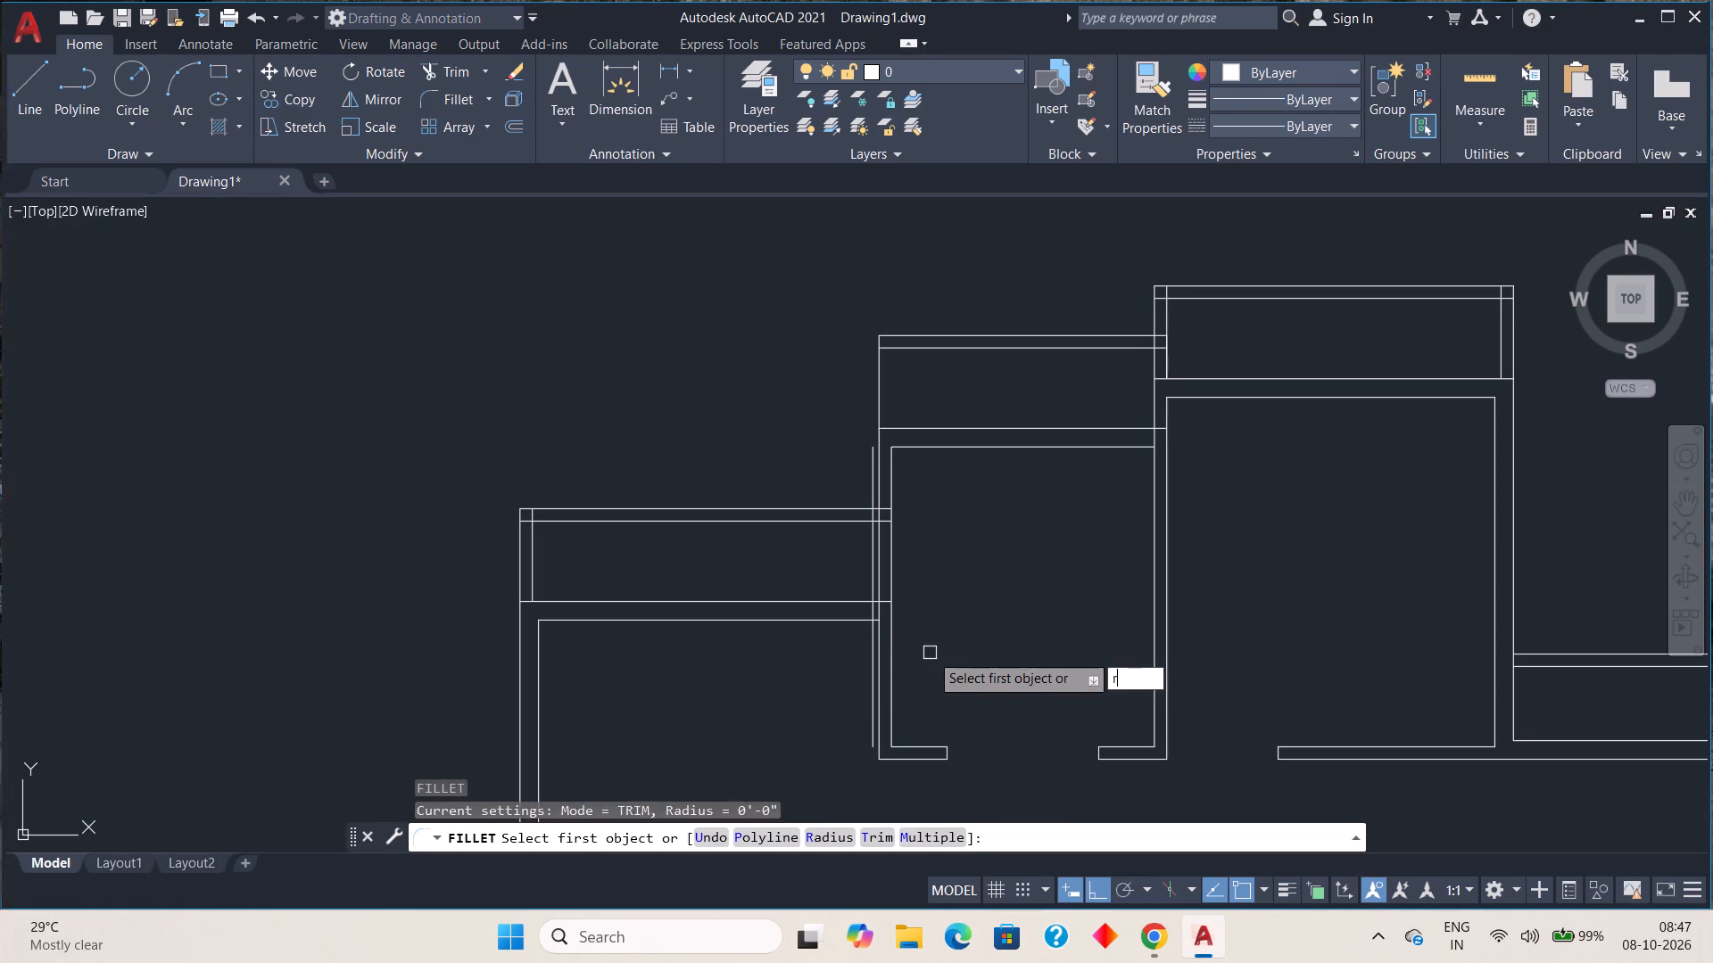
key("space")
key("space")
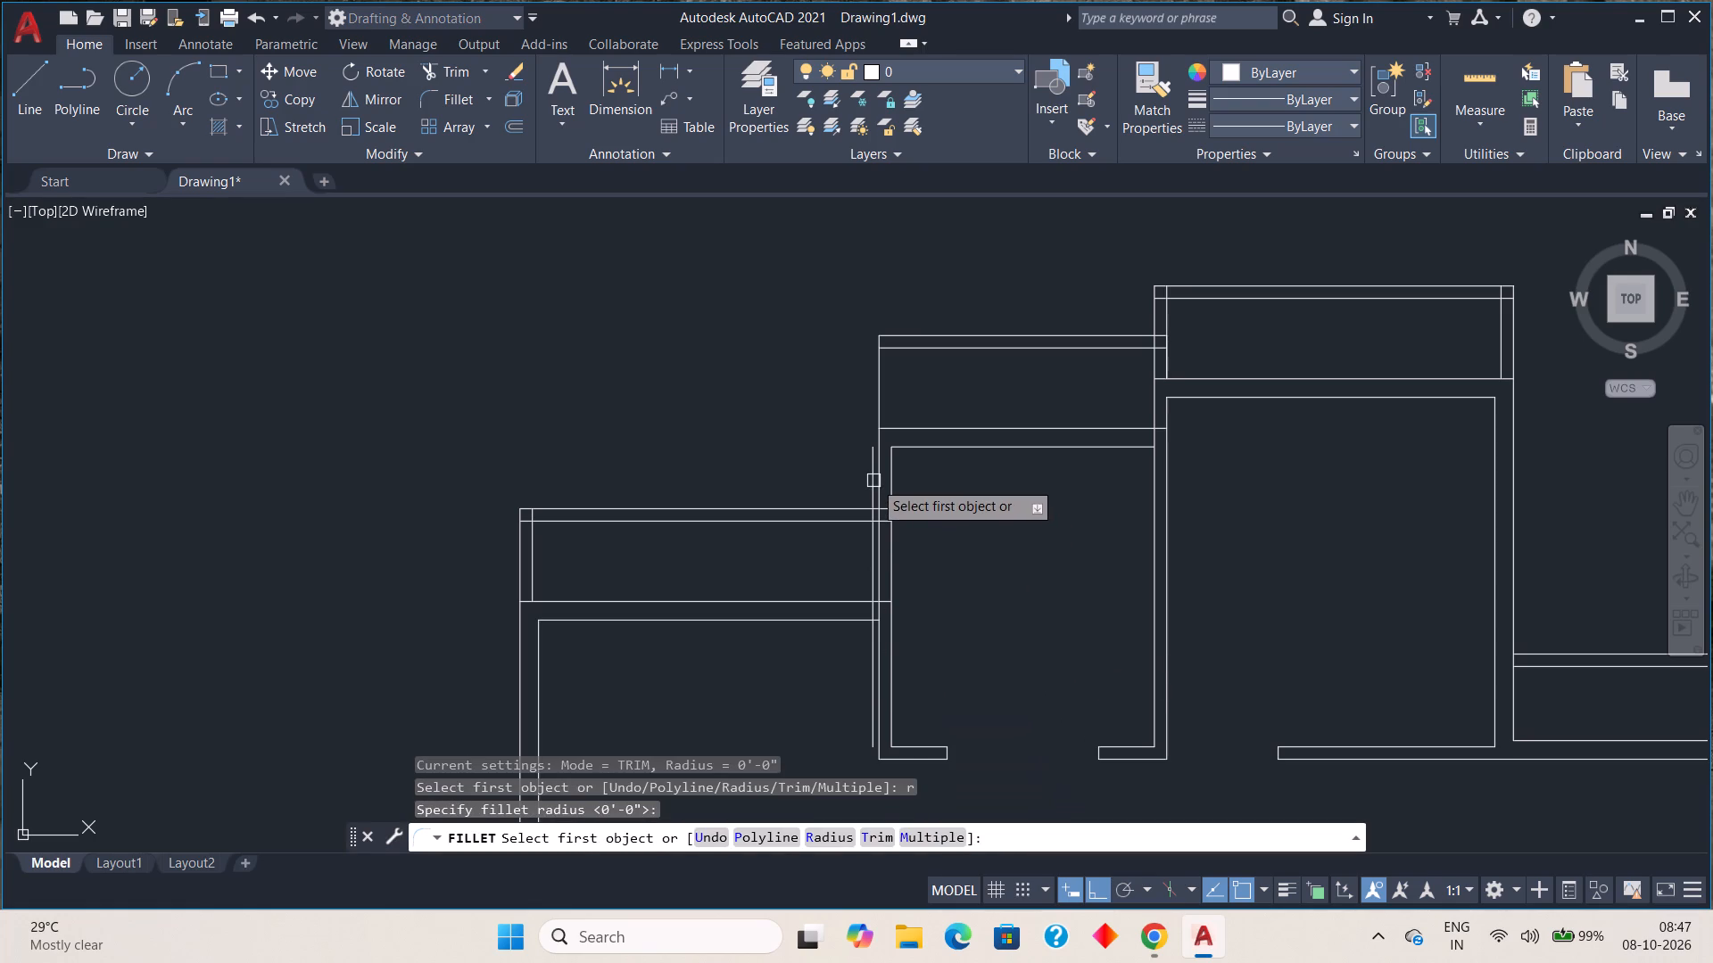
left_click(870, 476)
left_click(901, 430)
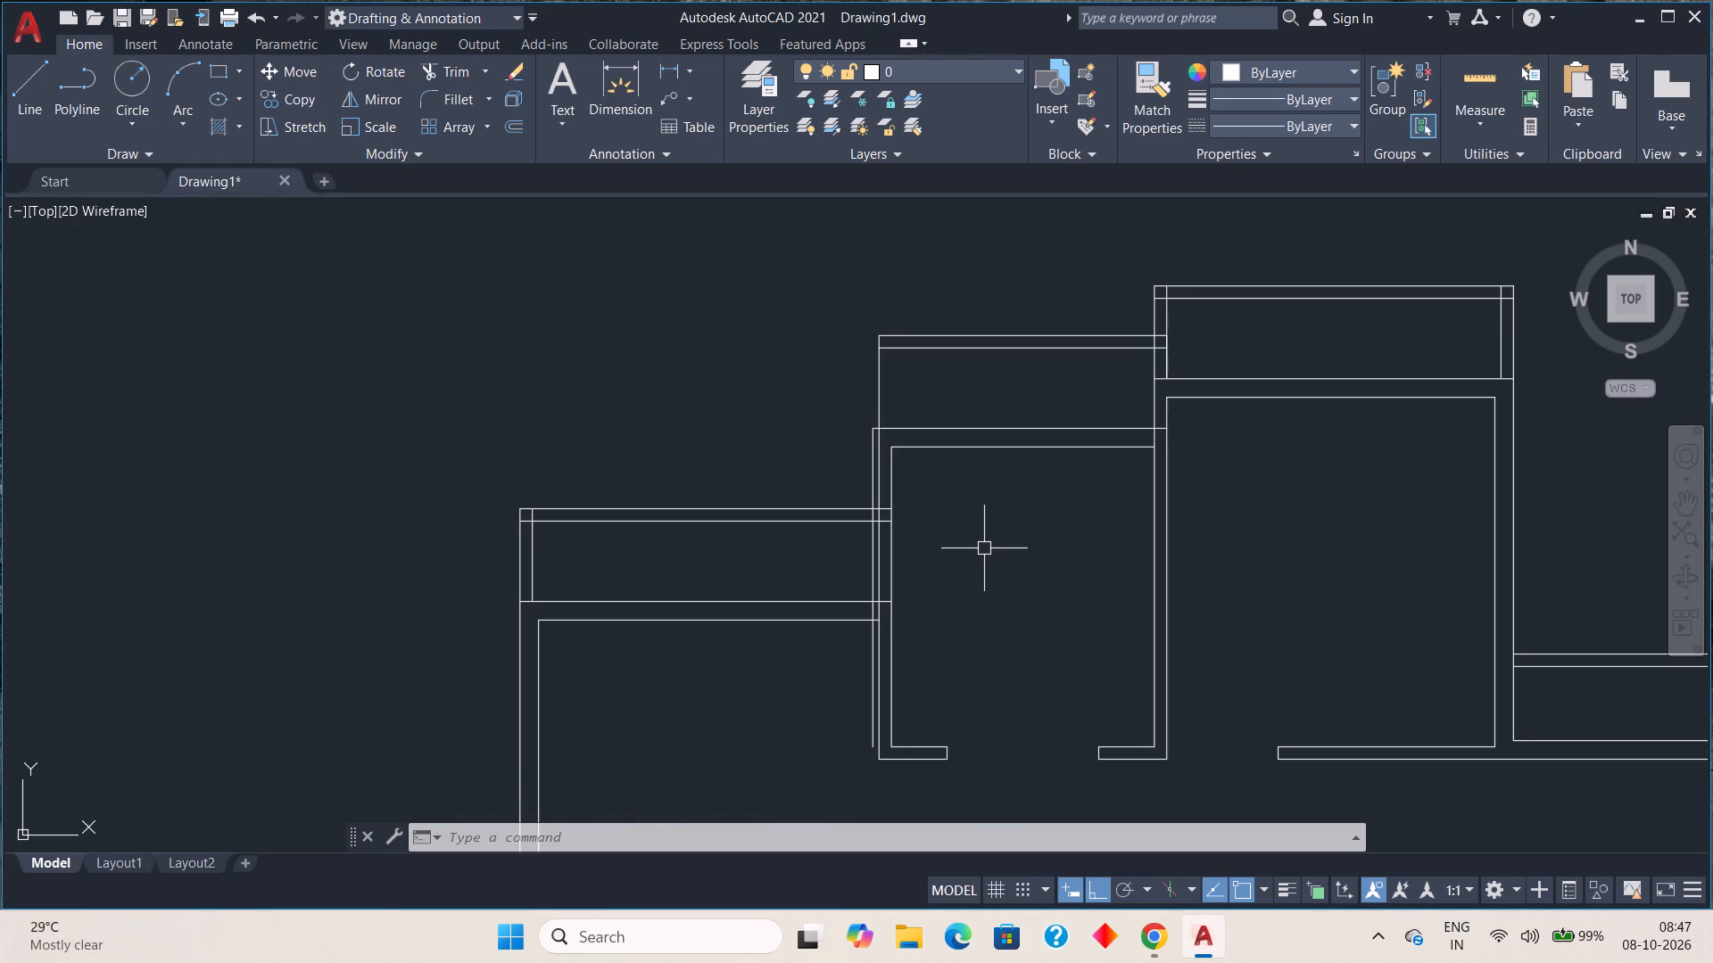
key("Escape")
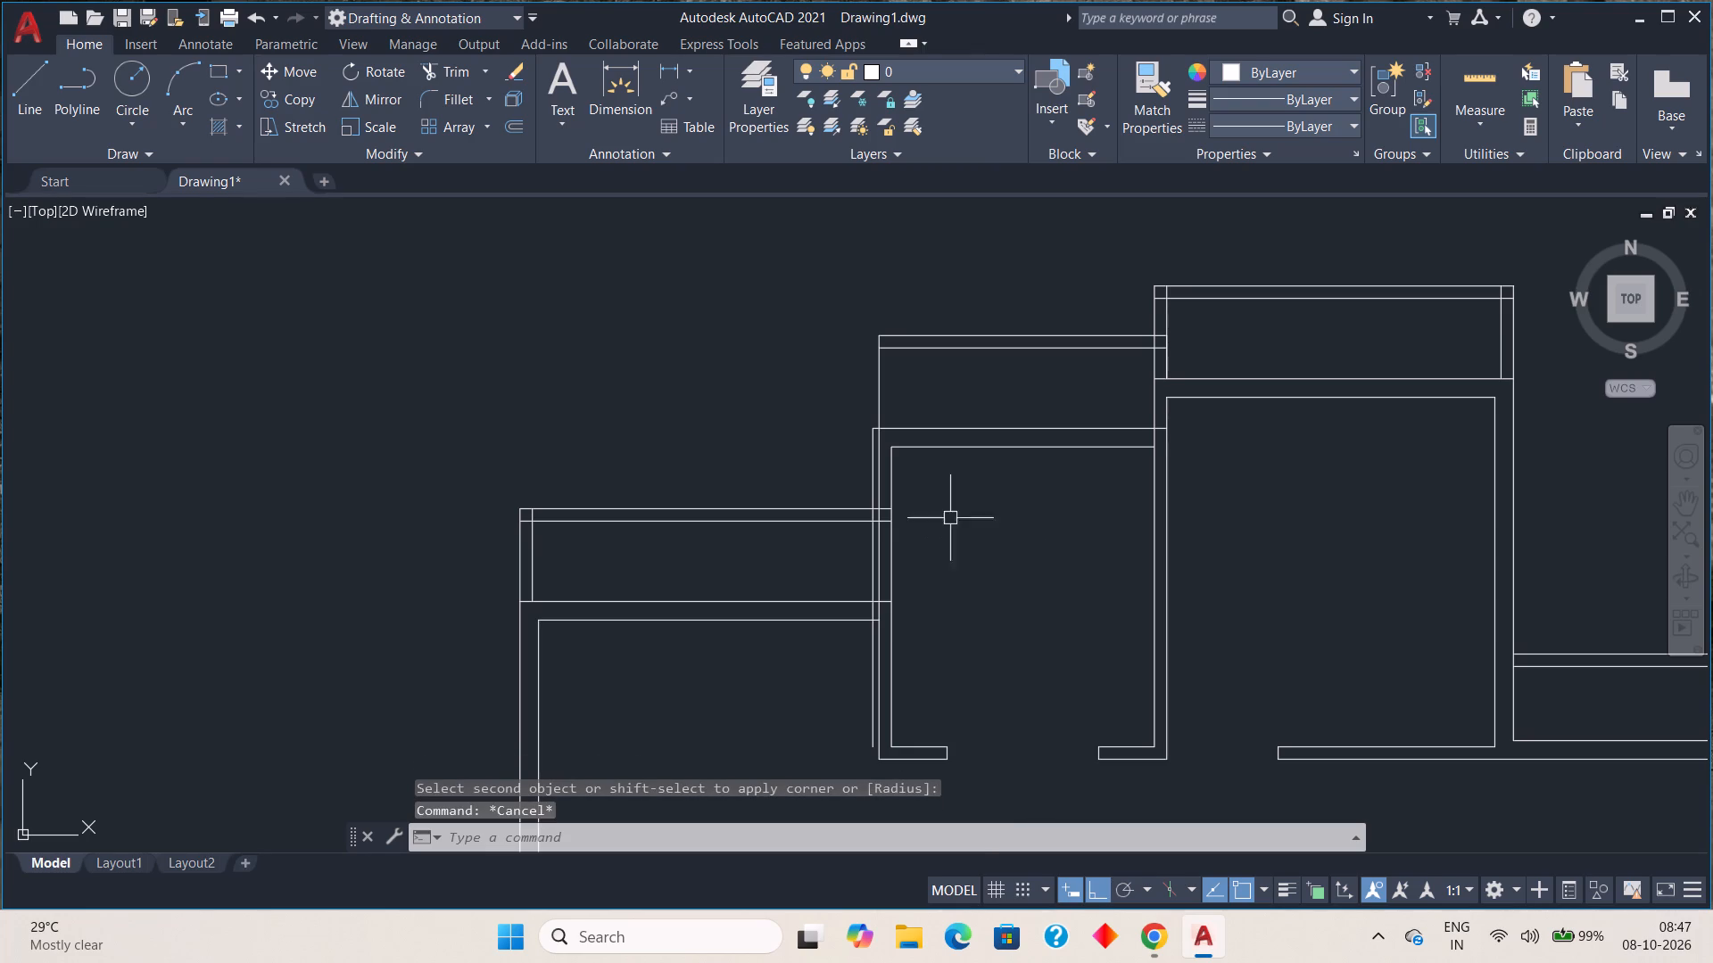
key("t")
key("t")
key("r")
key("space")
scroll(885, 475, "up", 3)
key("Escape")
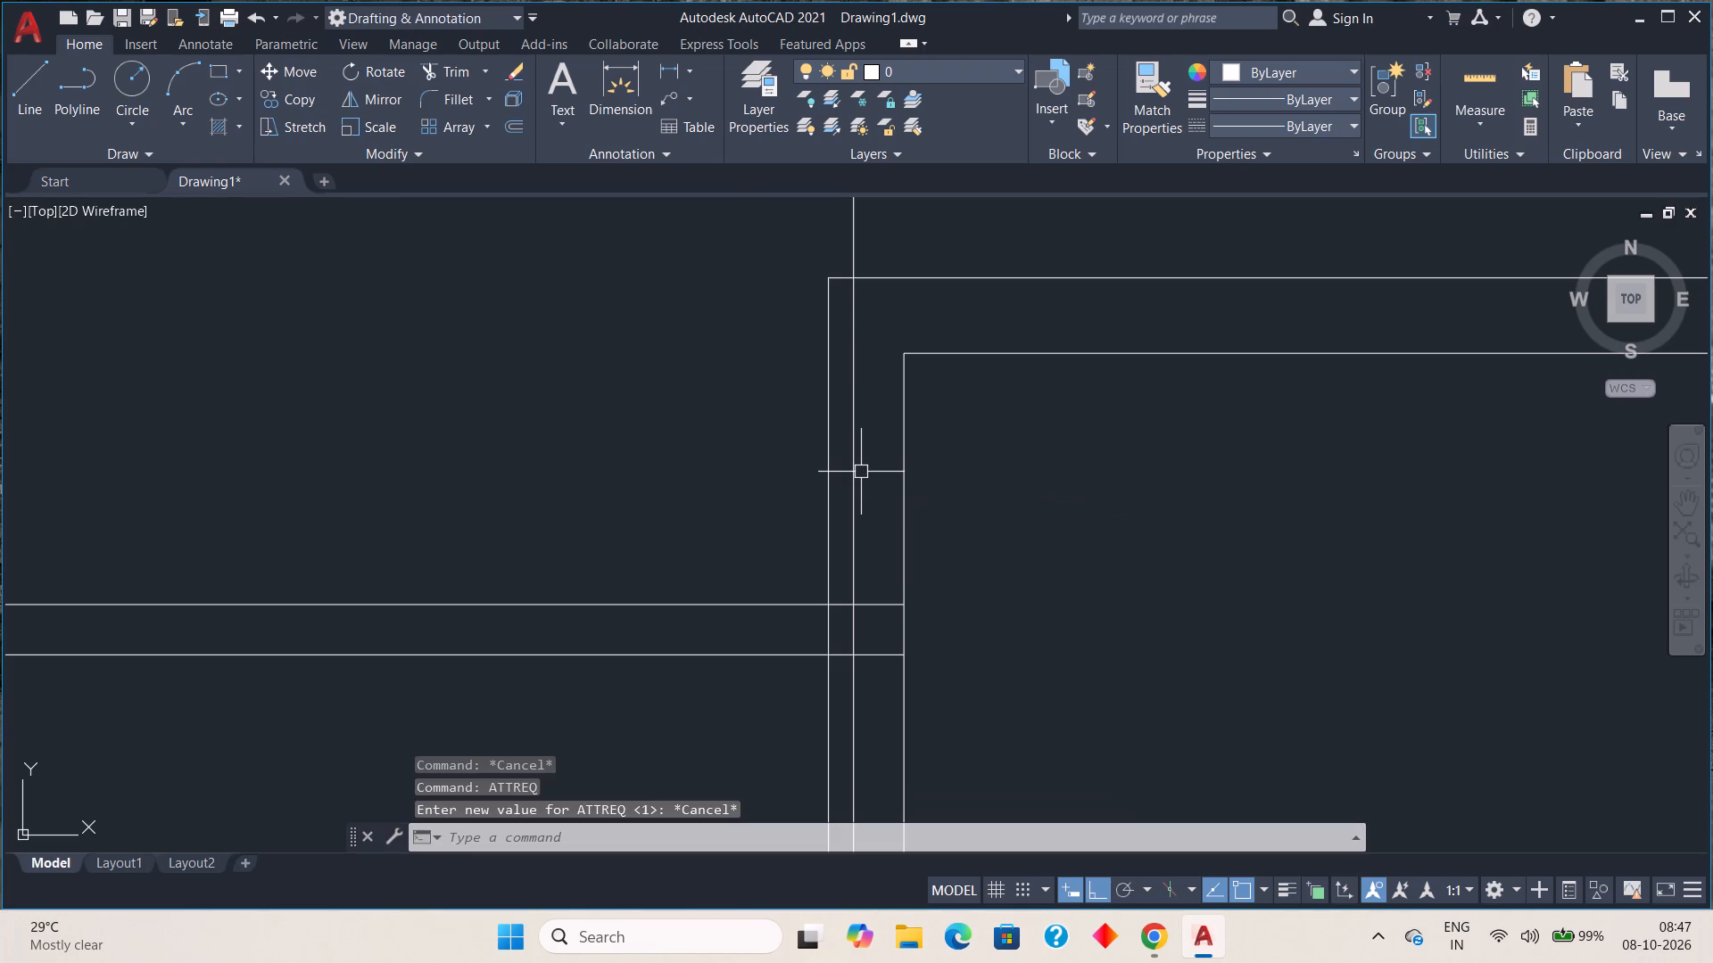
Trim the upper middle room's original outer left wall line above the left-hand strip and between the strip's inner top and lower lines.
key("t")
key("r")
key("space")
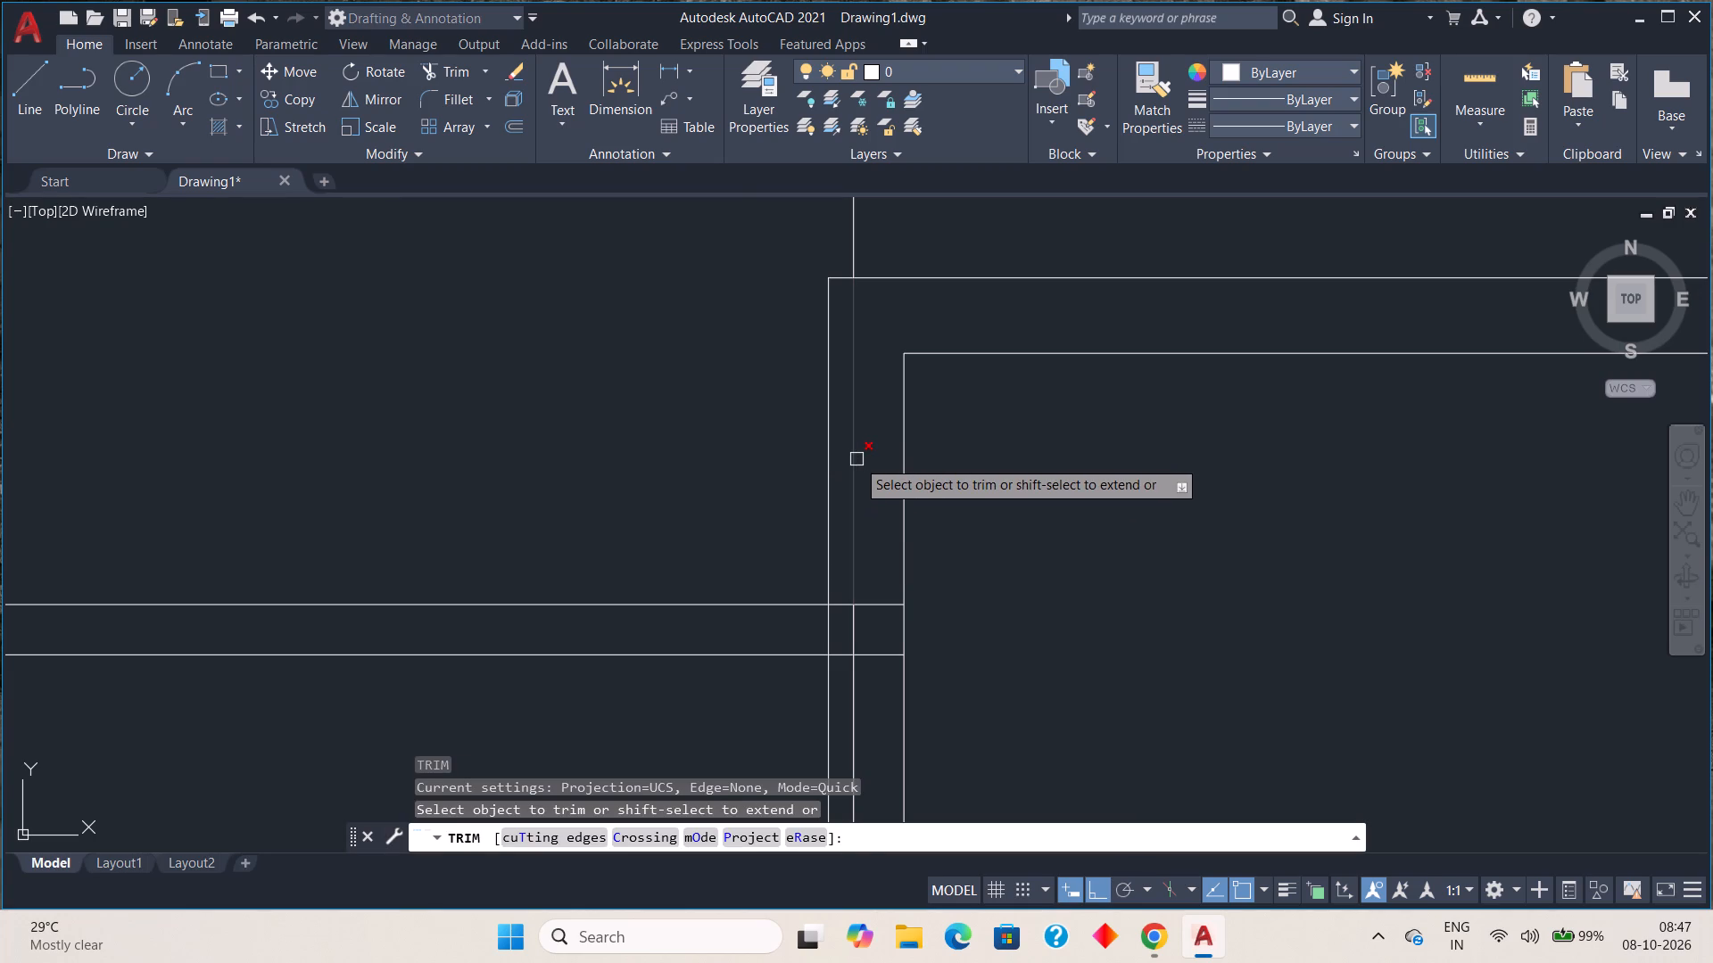
left_click(856, 459)
scroll(880, 555, "down", 1)
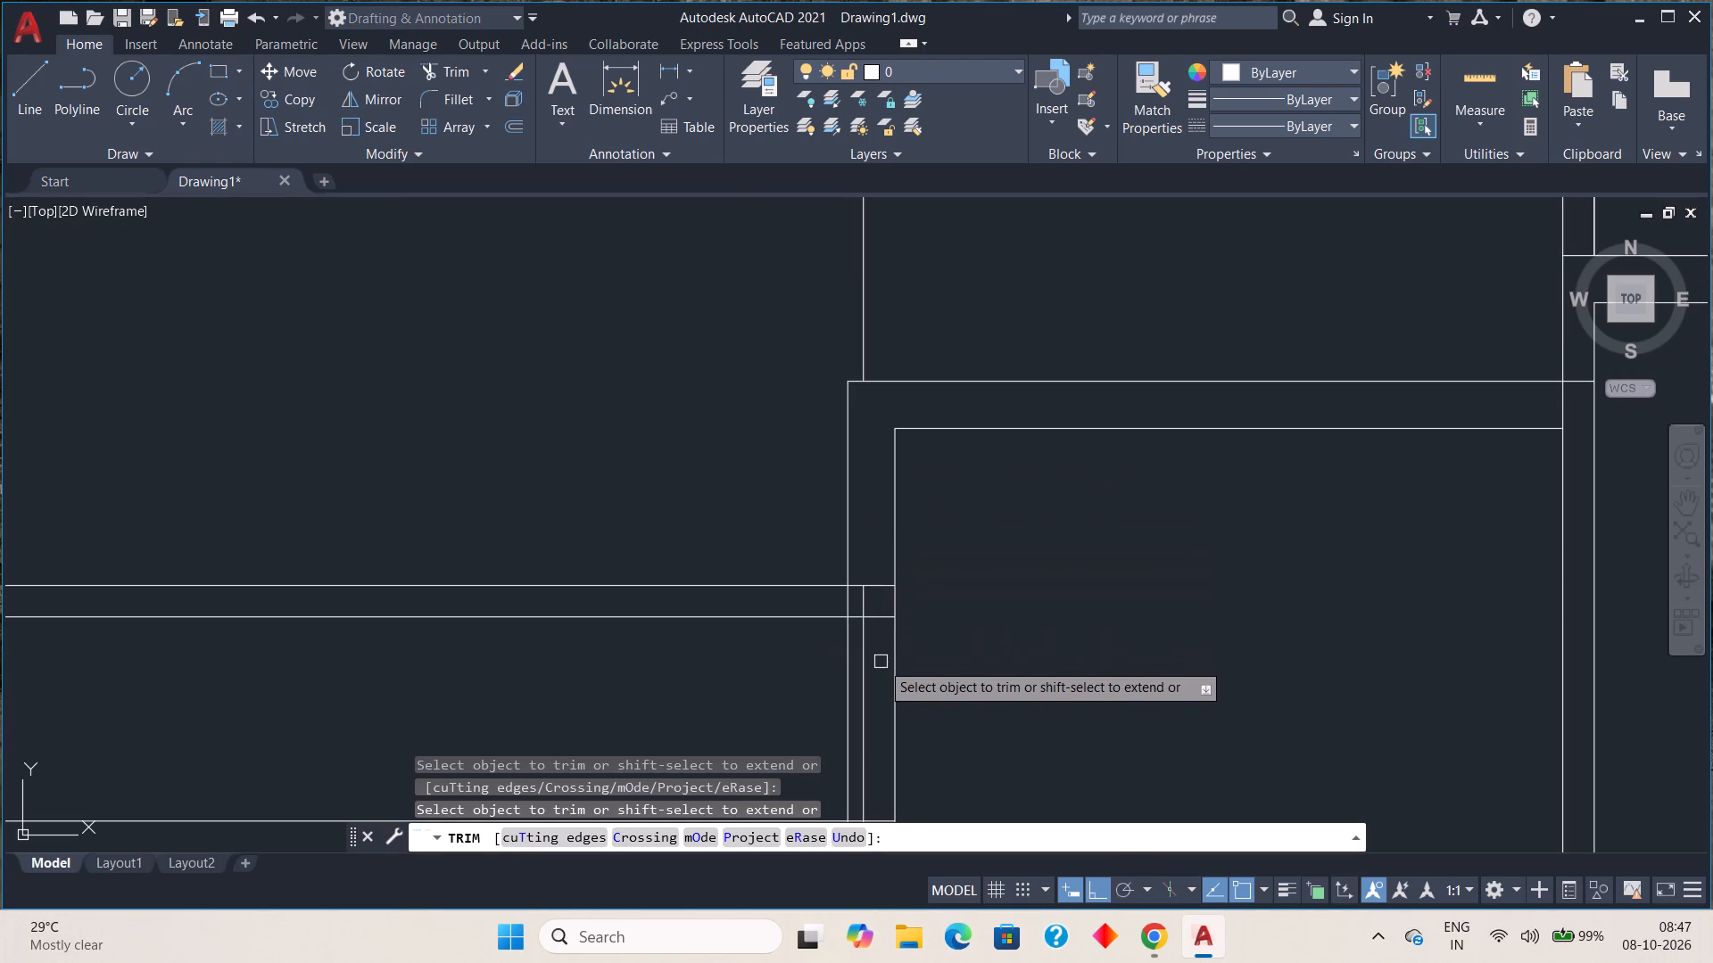
middle_click_drag(961, 662, 912, 529)
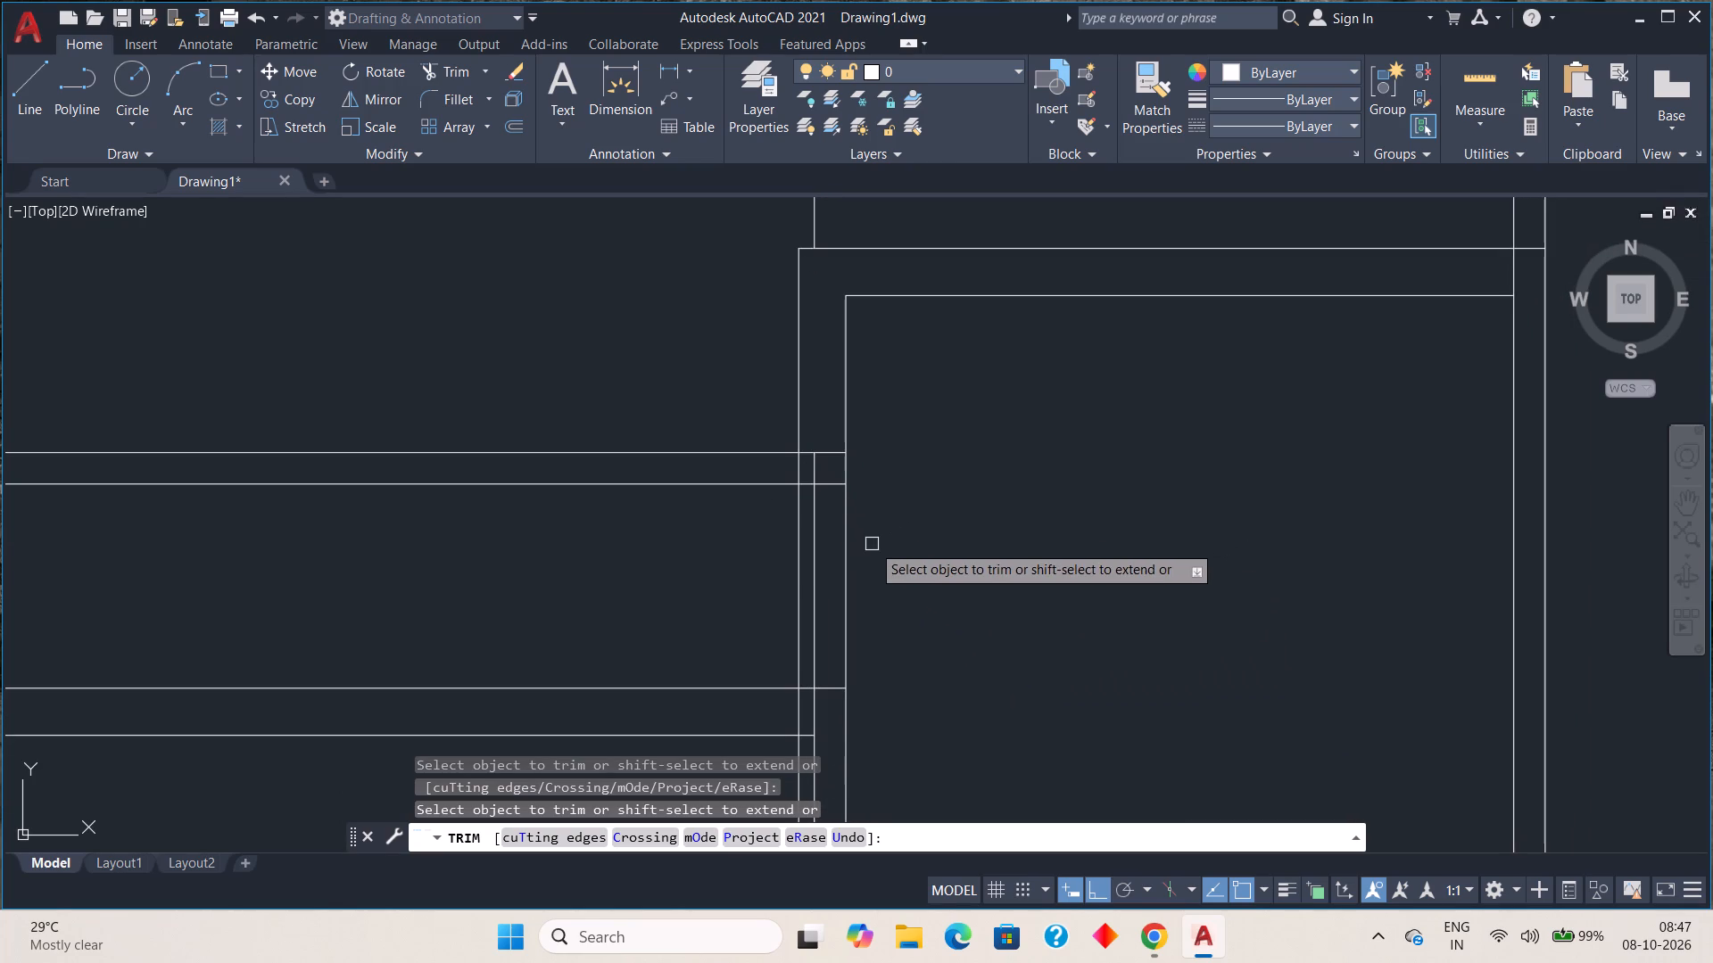
left_click(814, 581)
Trim the offset line beside the upper middle room's left wall where it runs below the large left room's top wall.
scroll(966, 587, "down", 2)
middle_click_drag(964, 597, 957, 586)
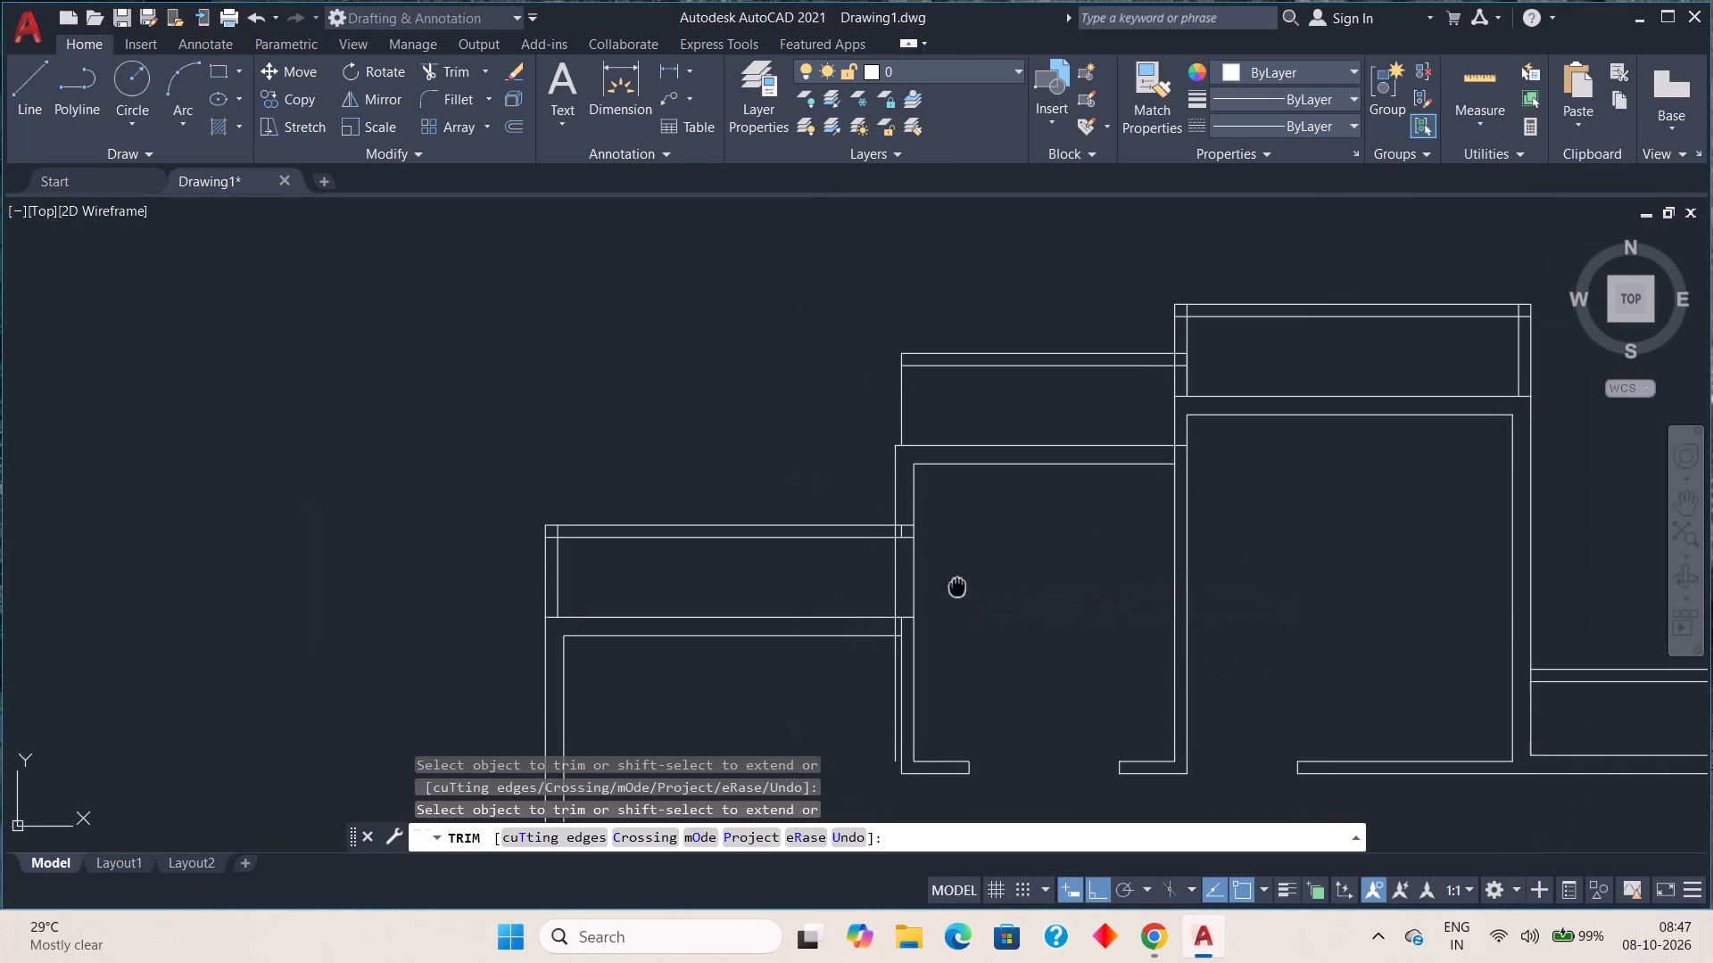
middle_click_drag(957, 586, 947, 546)
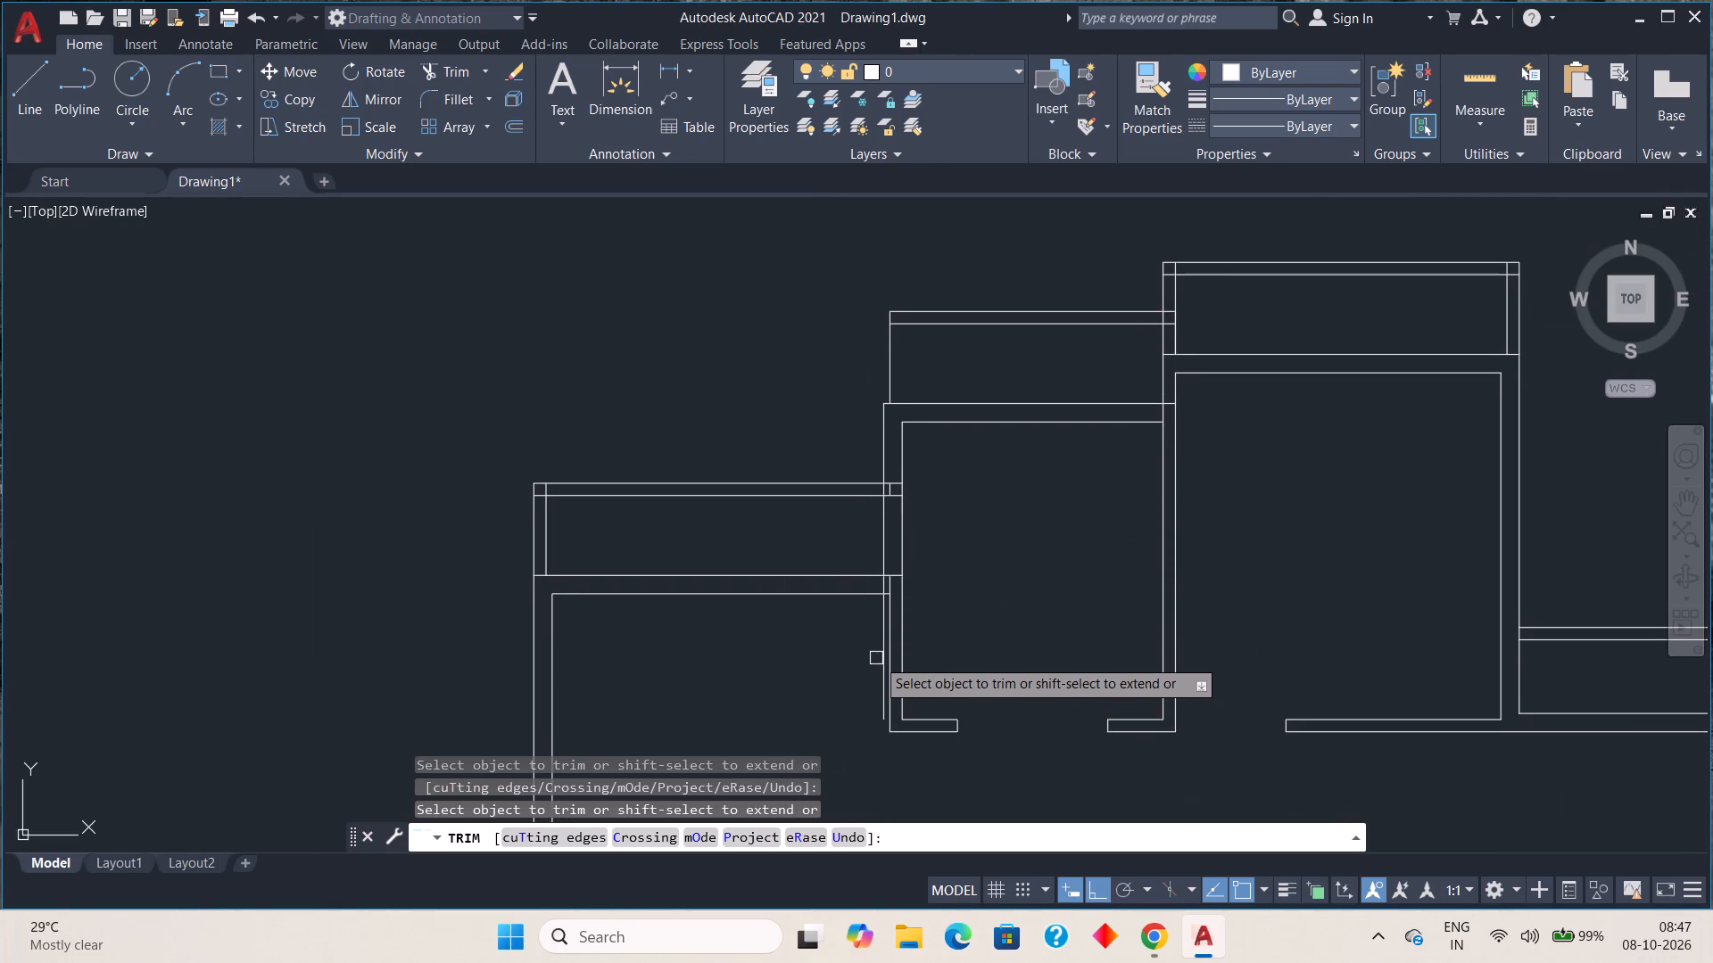
left_click(878, 644)
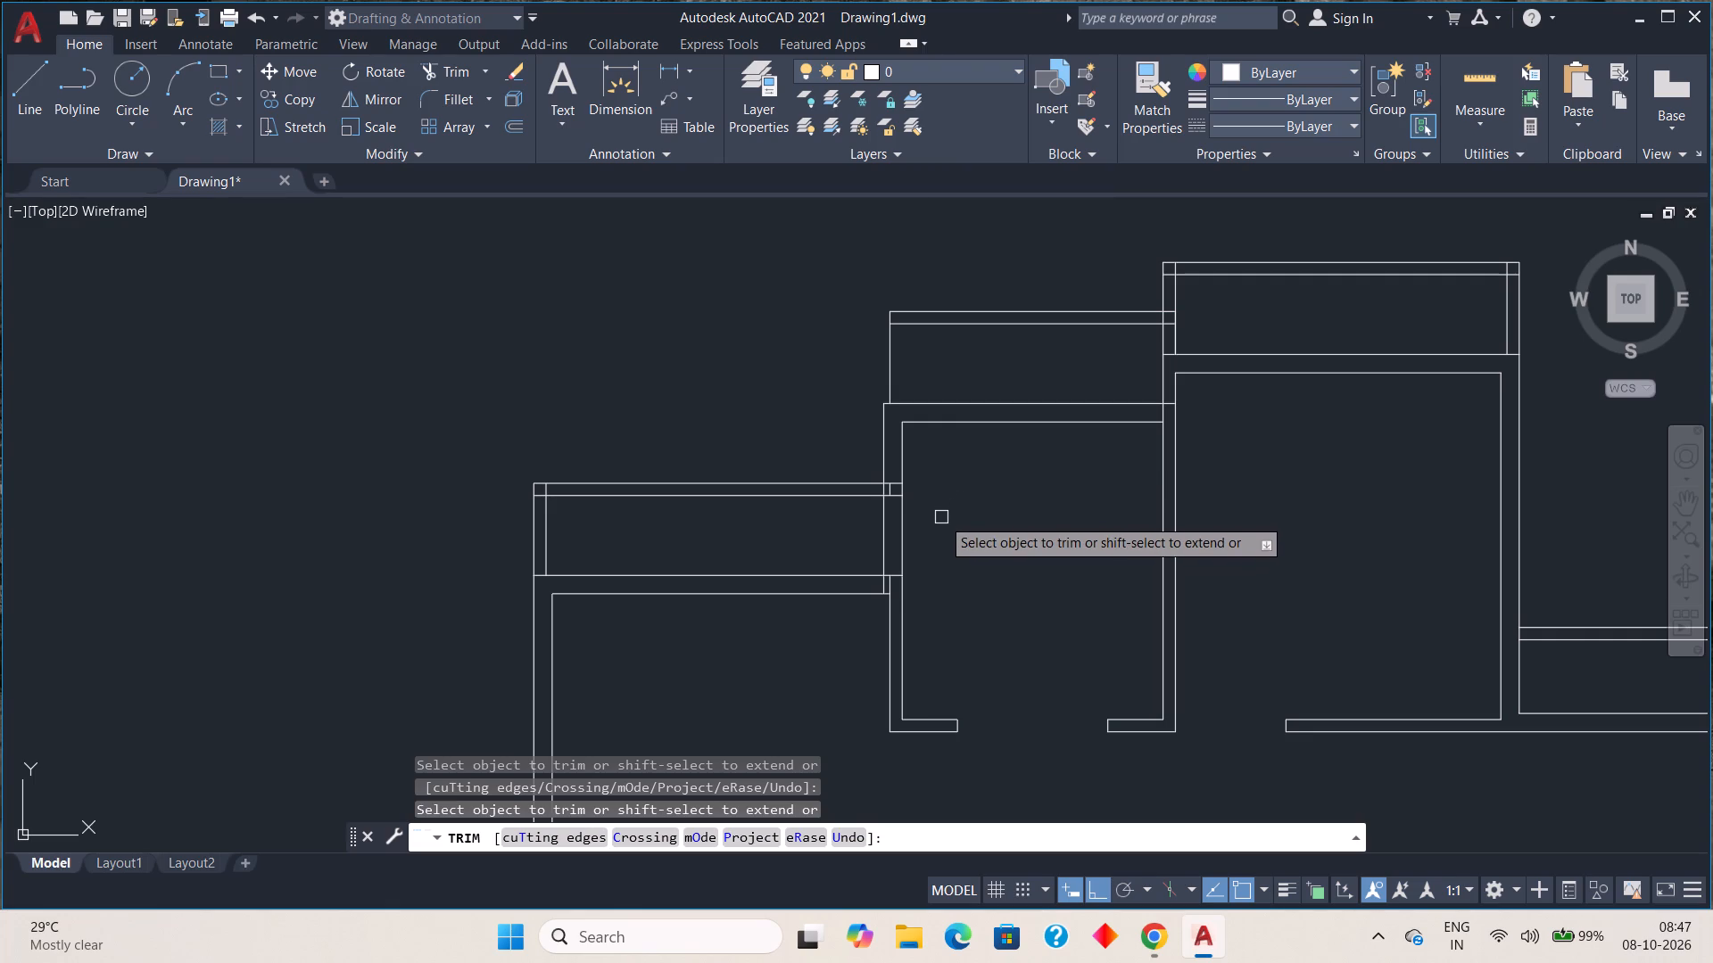
key("Escape")
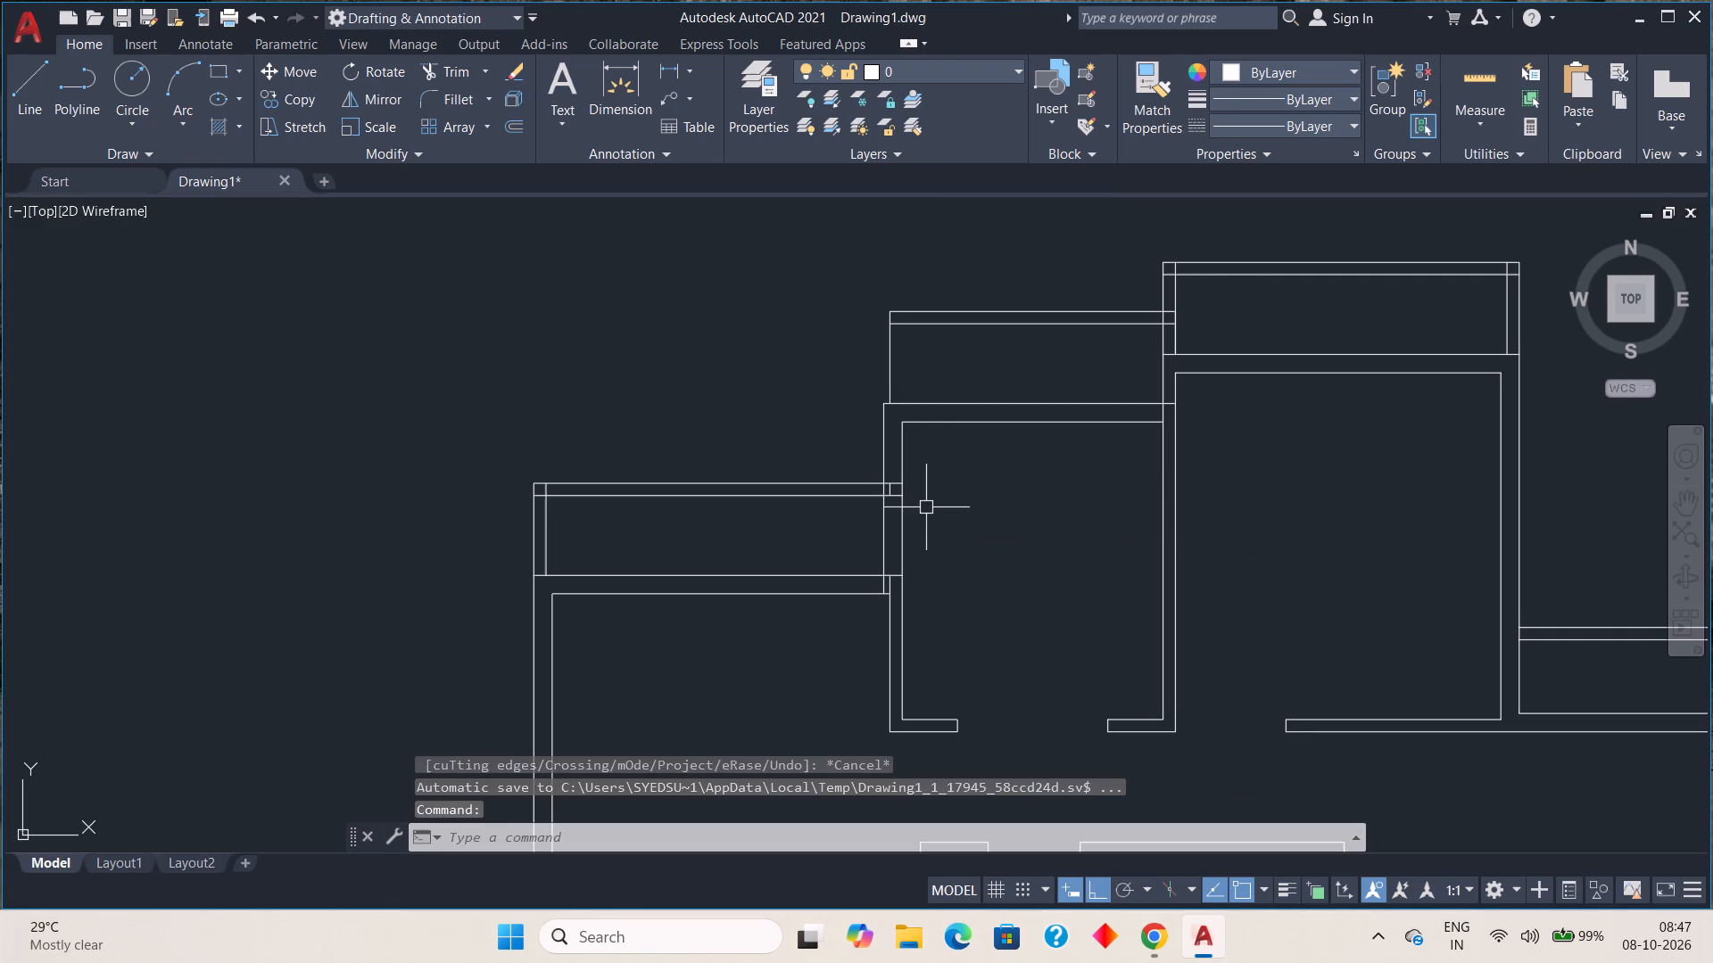
Fillet the upper middle room's offset left line to the top line of the strip above it with a 0 radius.
type("f r")
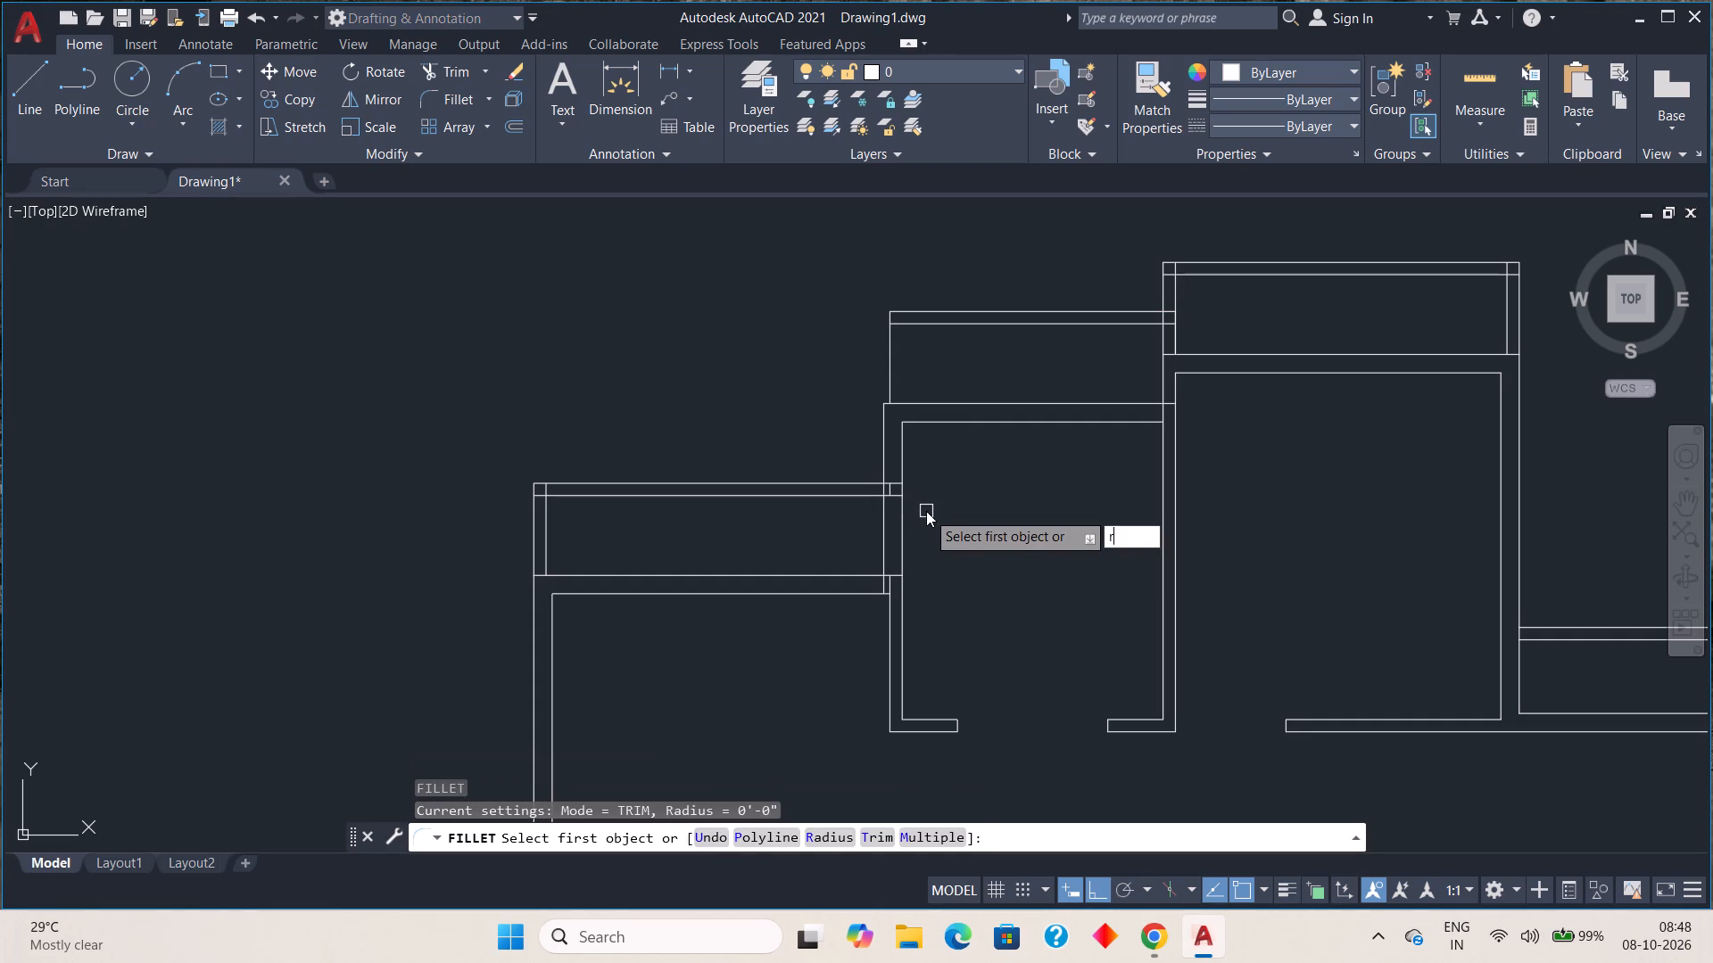
key("space")
key("space")
left_click(880, 447)
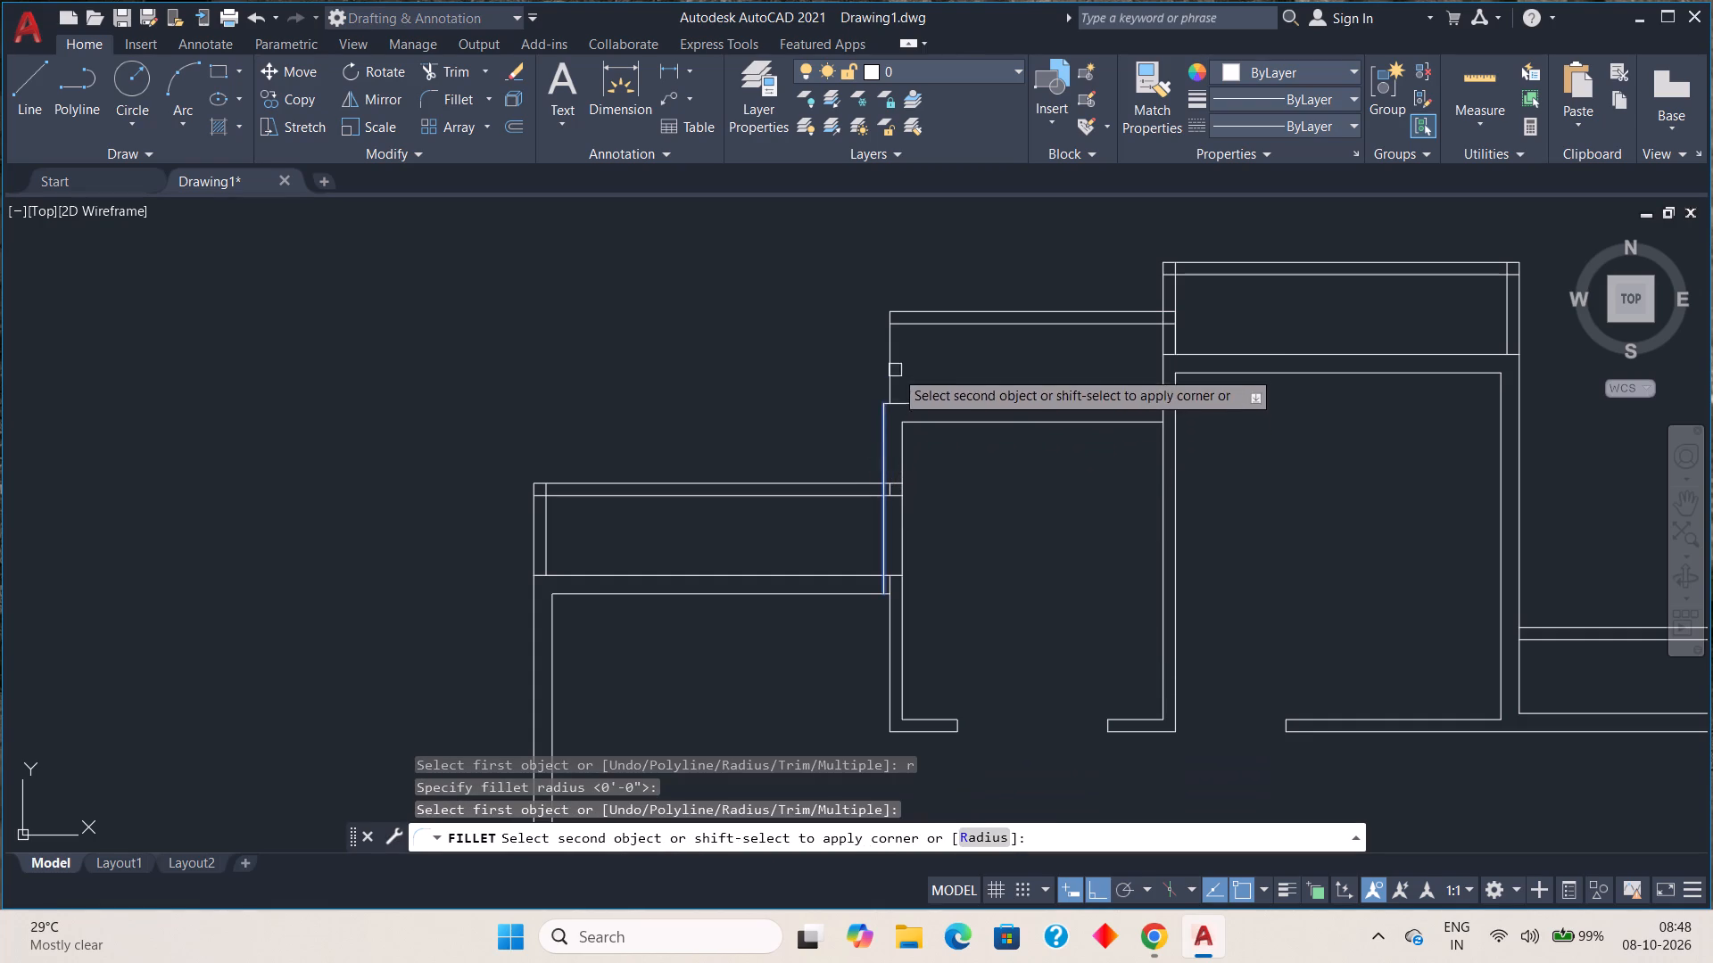
left_click(903, 308)
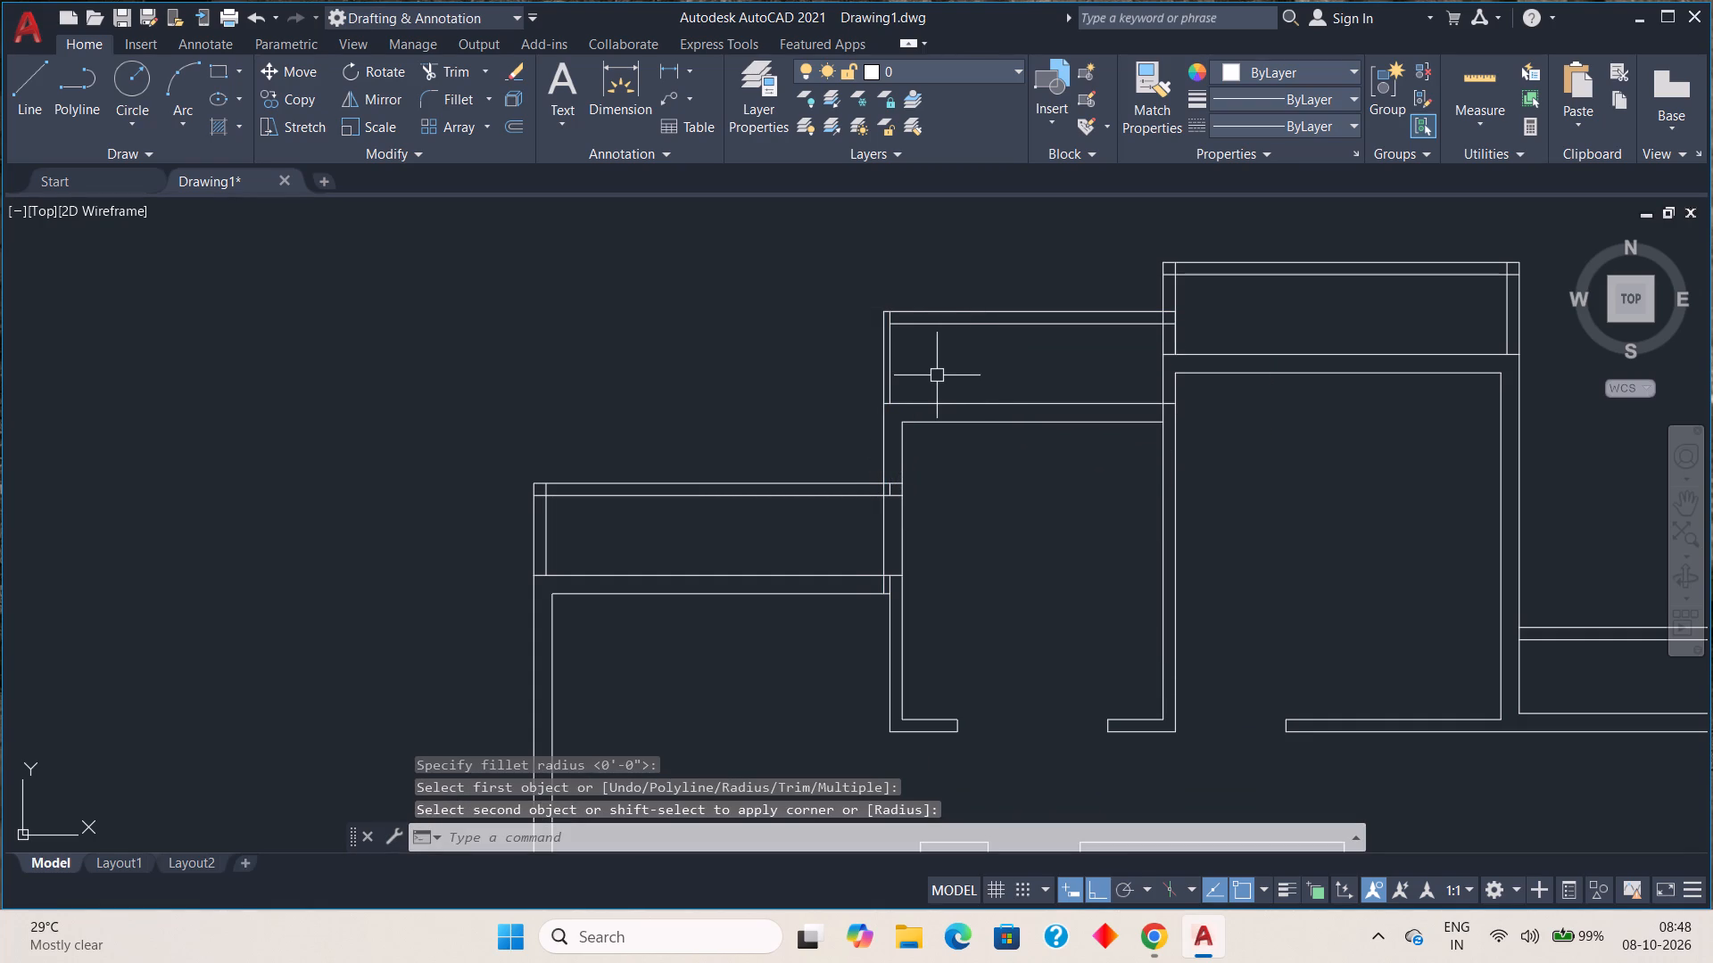
key("Escape")
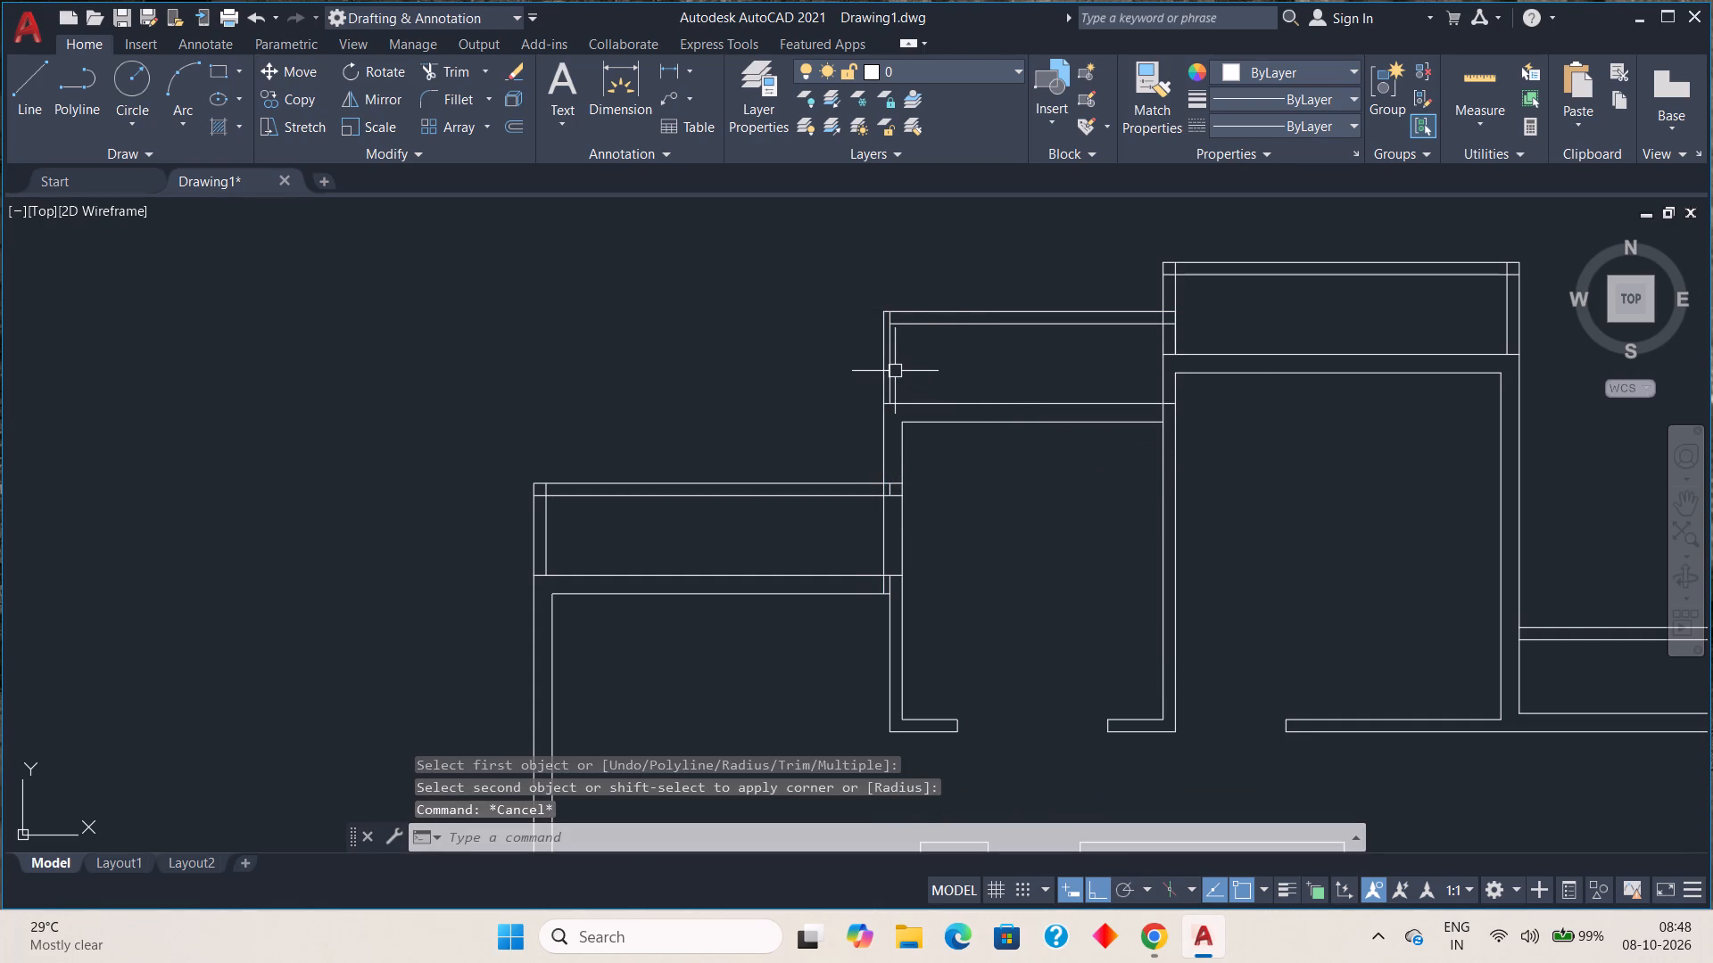
Delete the inner vertical line at the left end of the strip above the upper middle room.
left_click(894, 371)
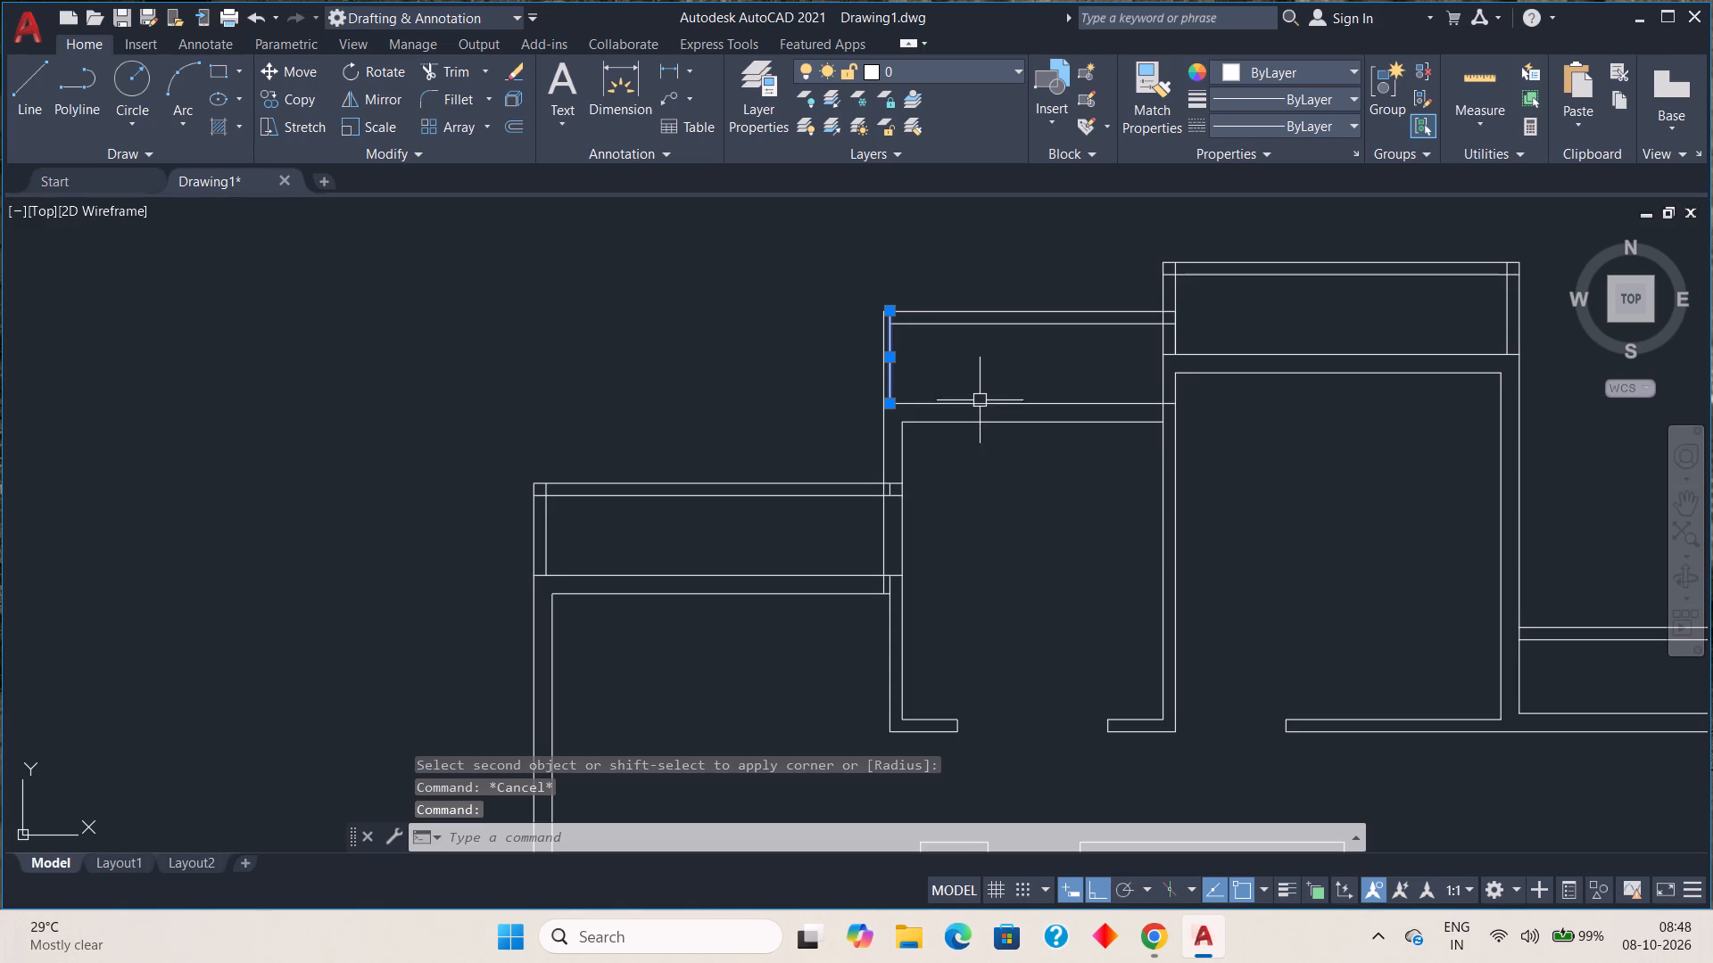
key("Delete")
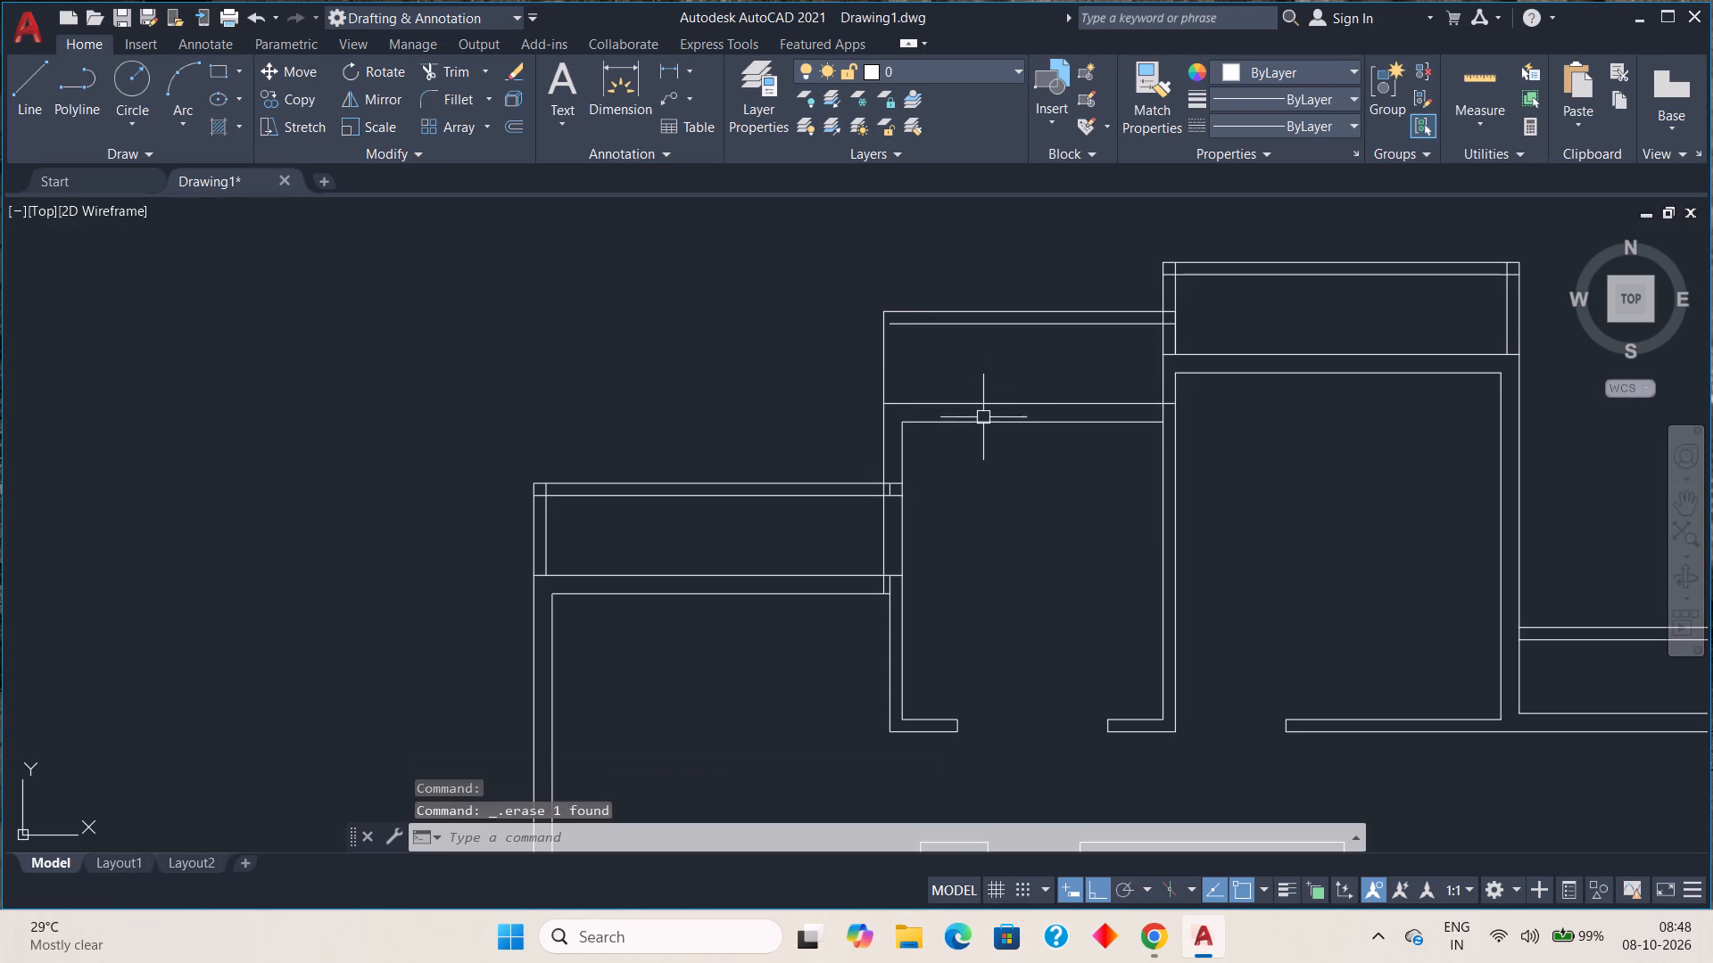
Offset the upper middle room's outer left wall line 4" inward, toward the room.
key("o")
key("Return")
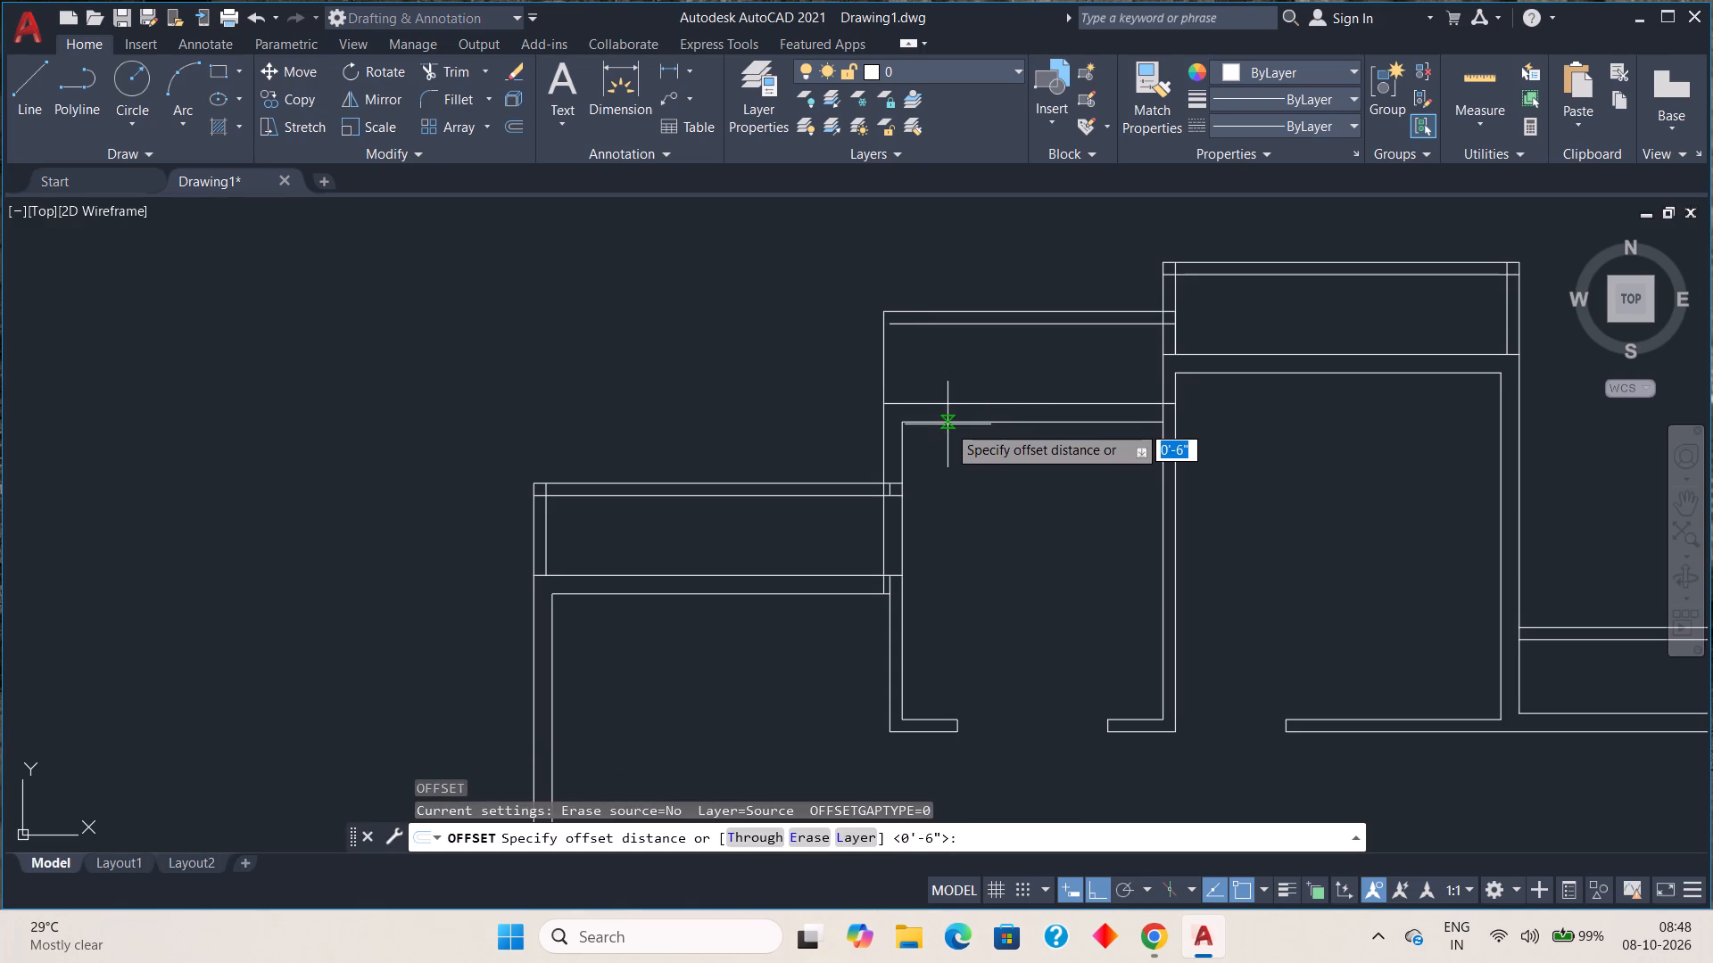
key("4")
key("shift+quotedbl")
key("Return")
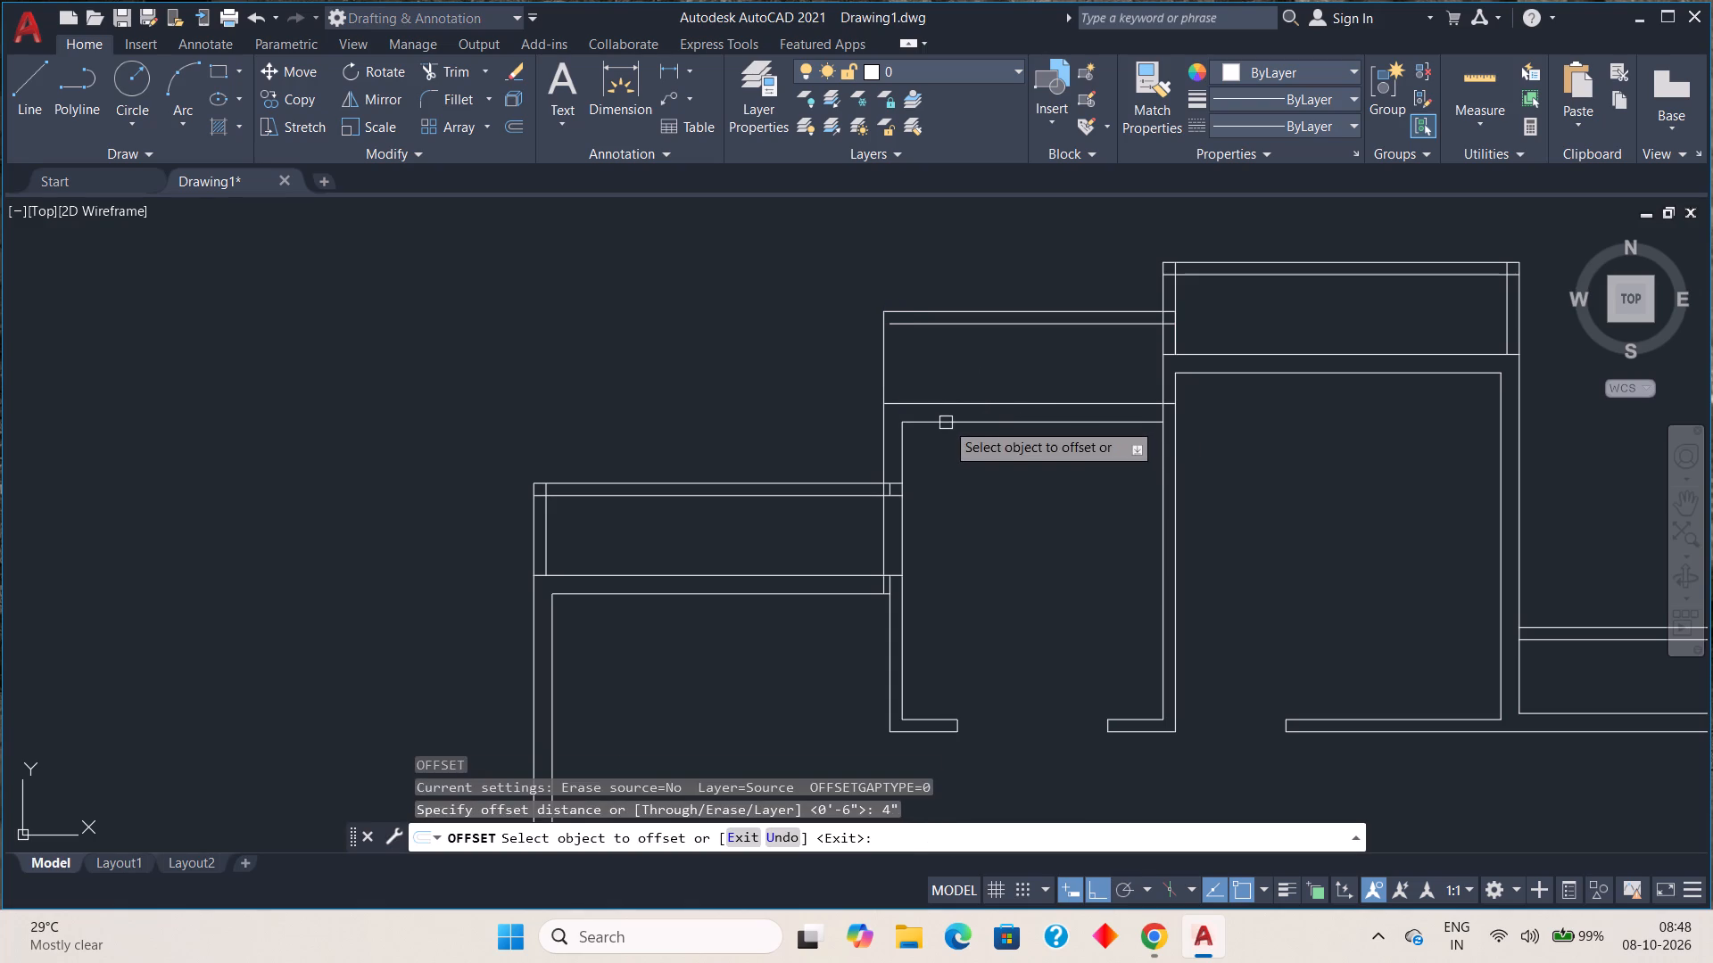
left_click(886, 368)
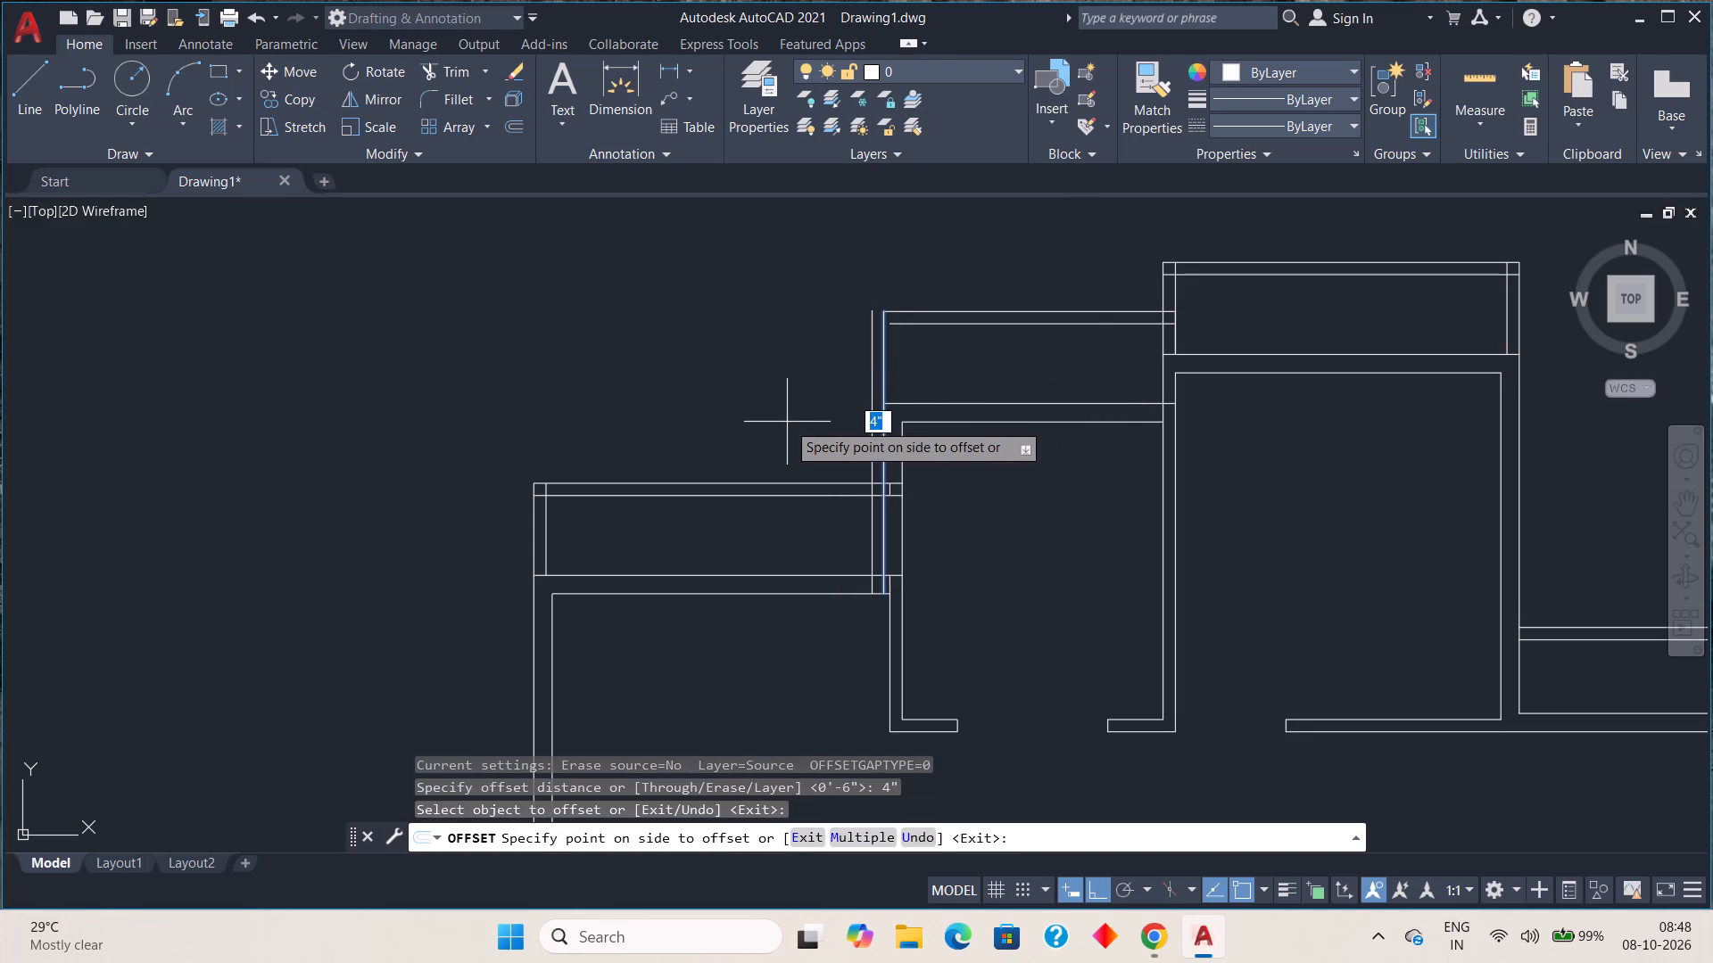
left_click(914, 419)
key("Escape")
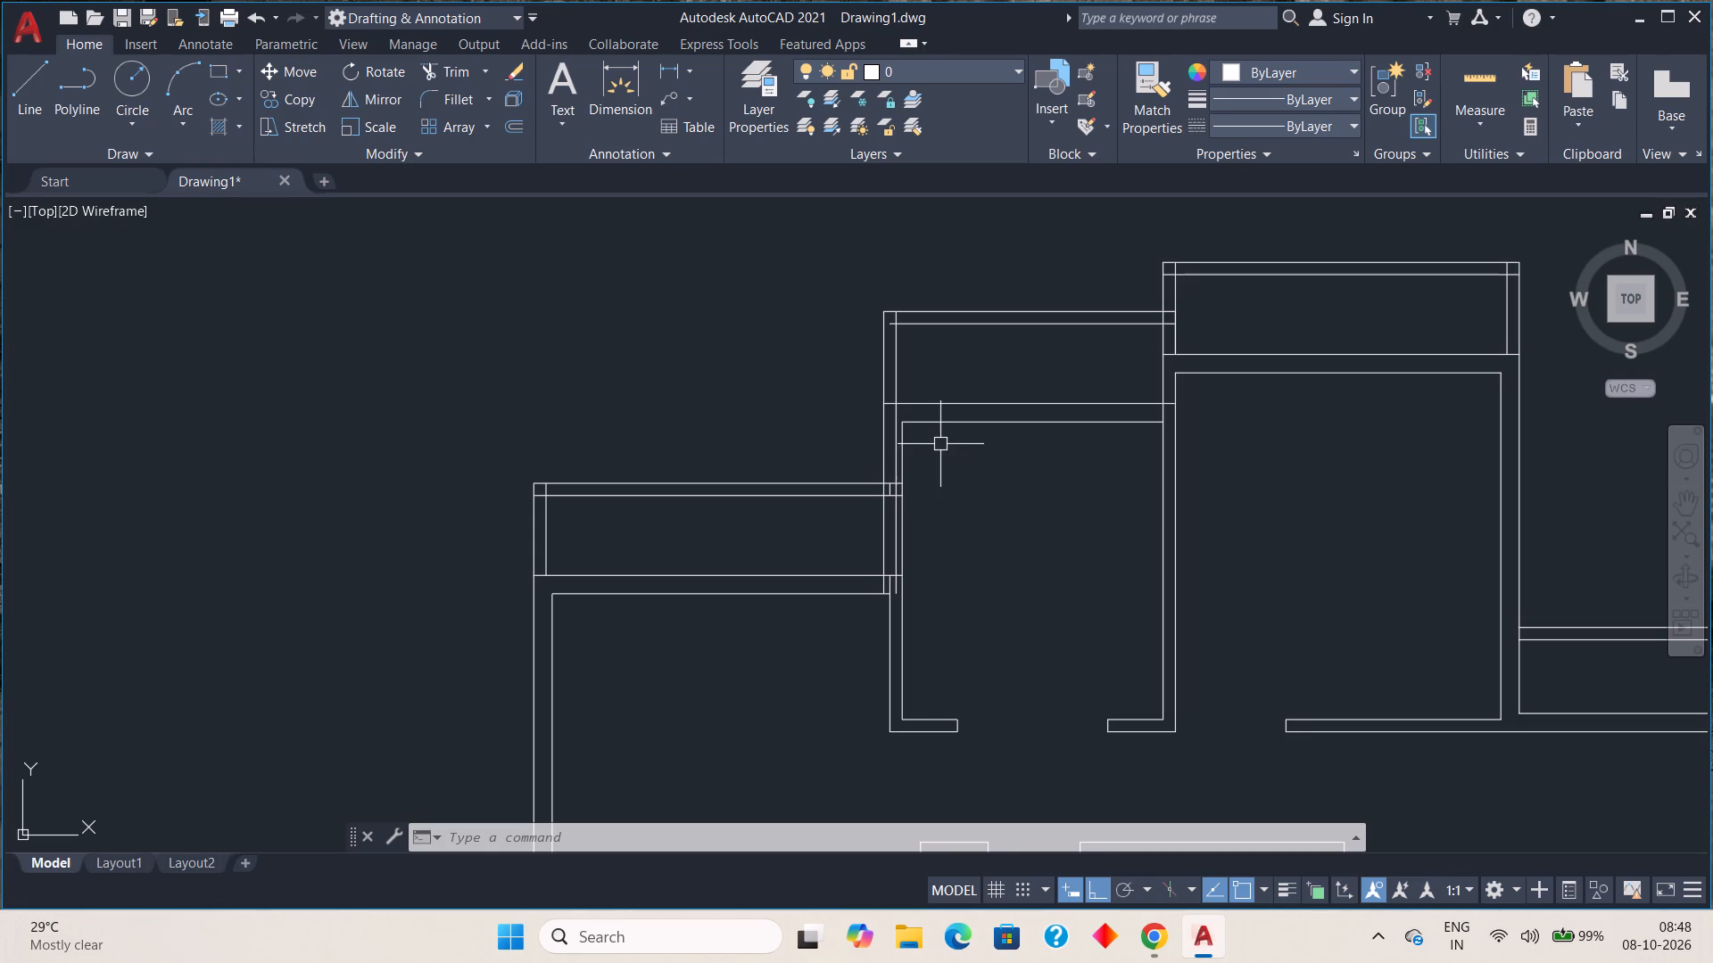
Trim the 4" offset line just below the strip above the upper middle room and delete its leftover lower piece.
type("tr")
key("space")
scroll(902, 464, "up", 2)
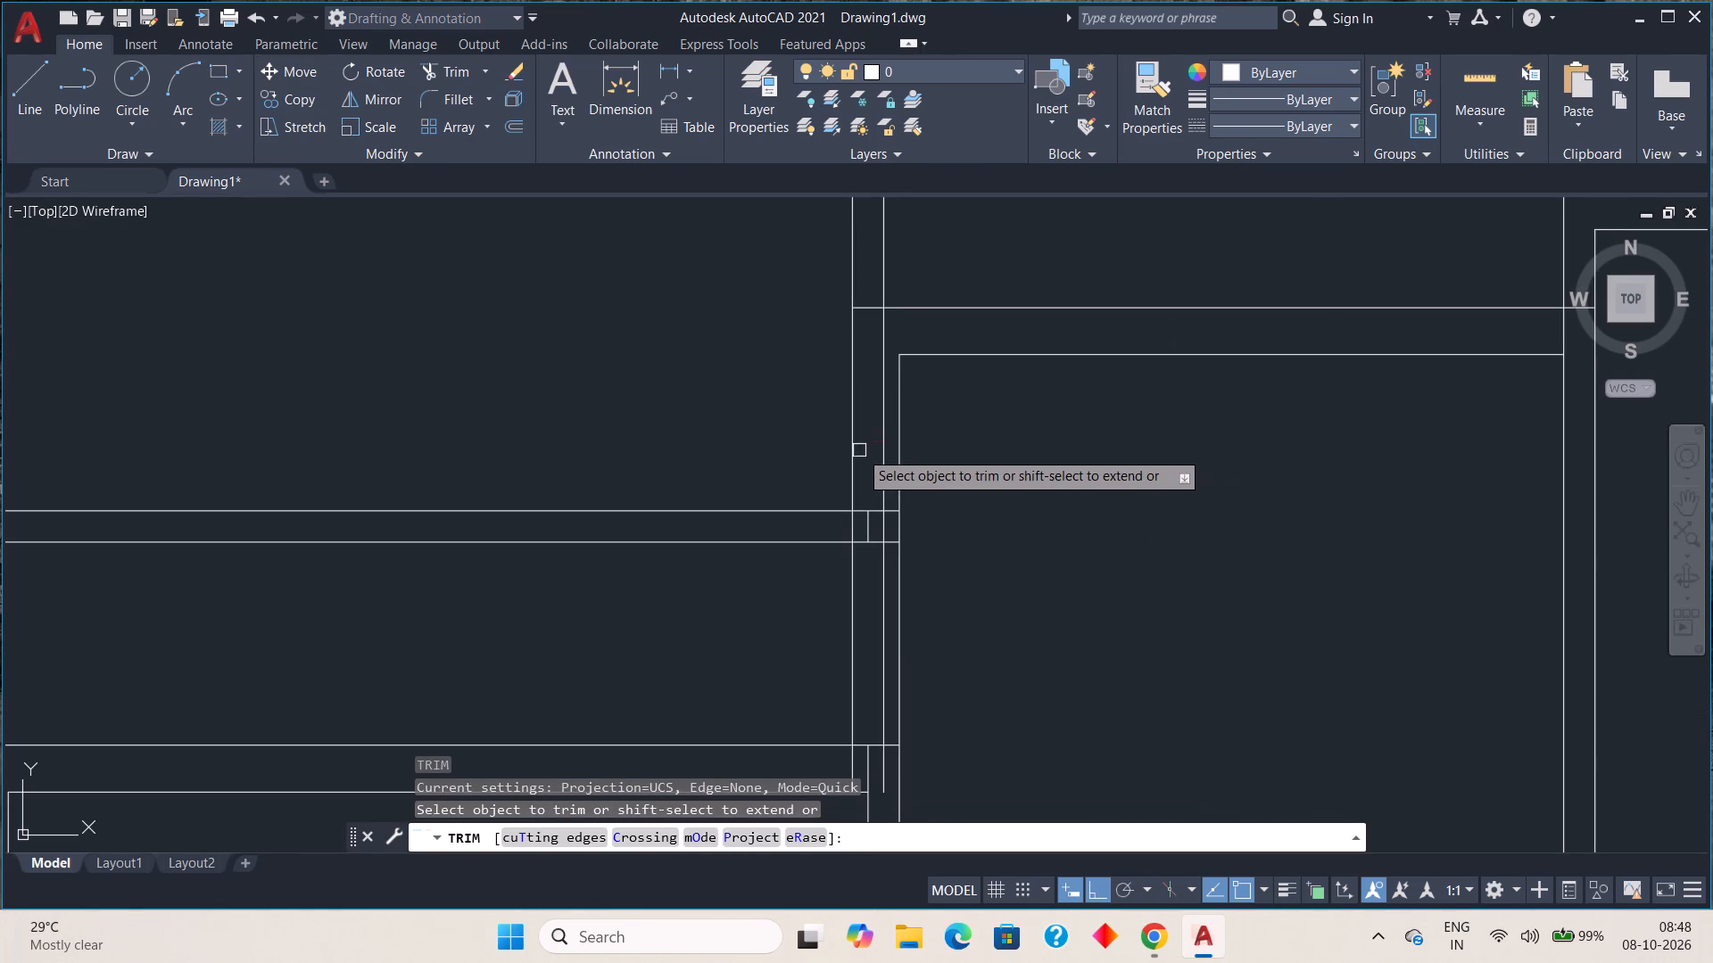
left_click(880, 440)
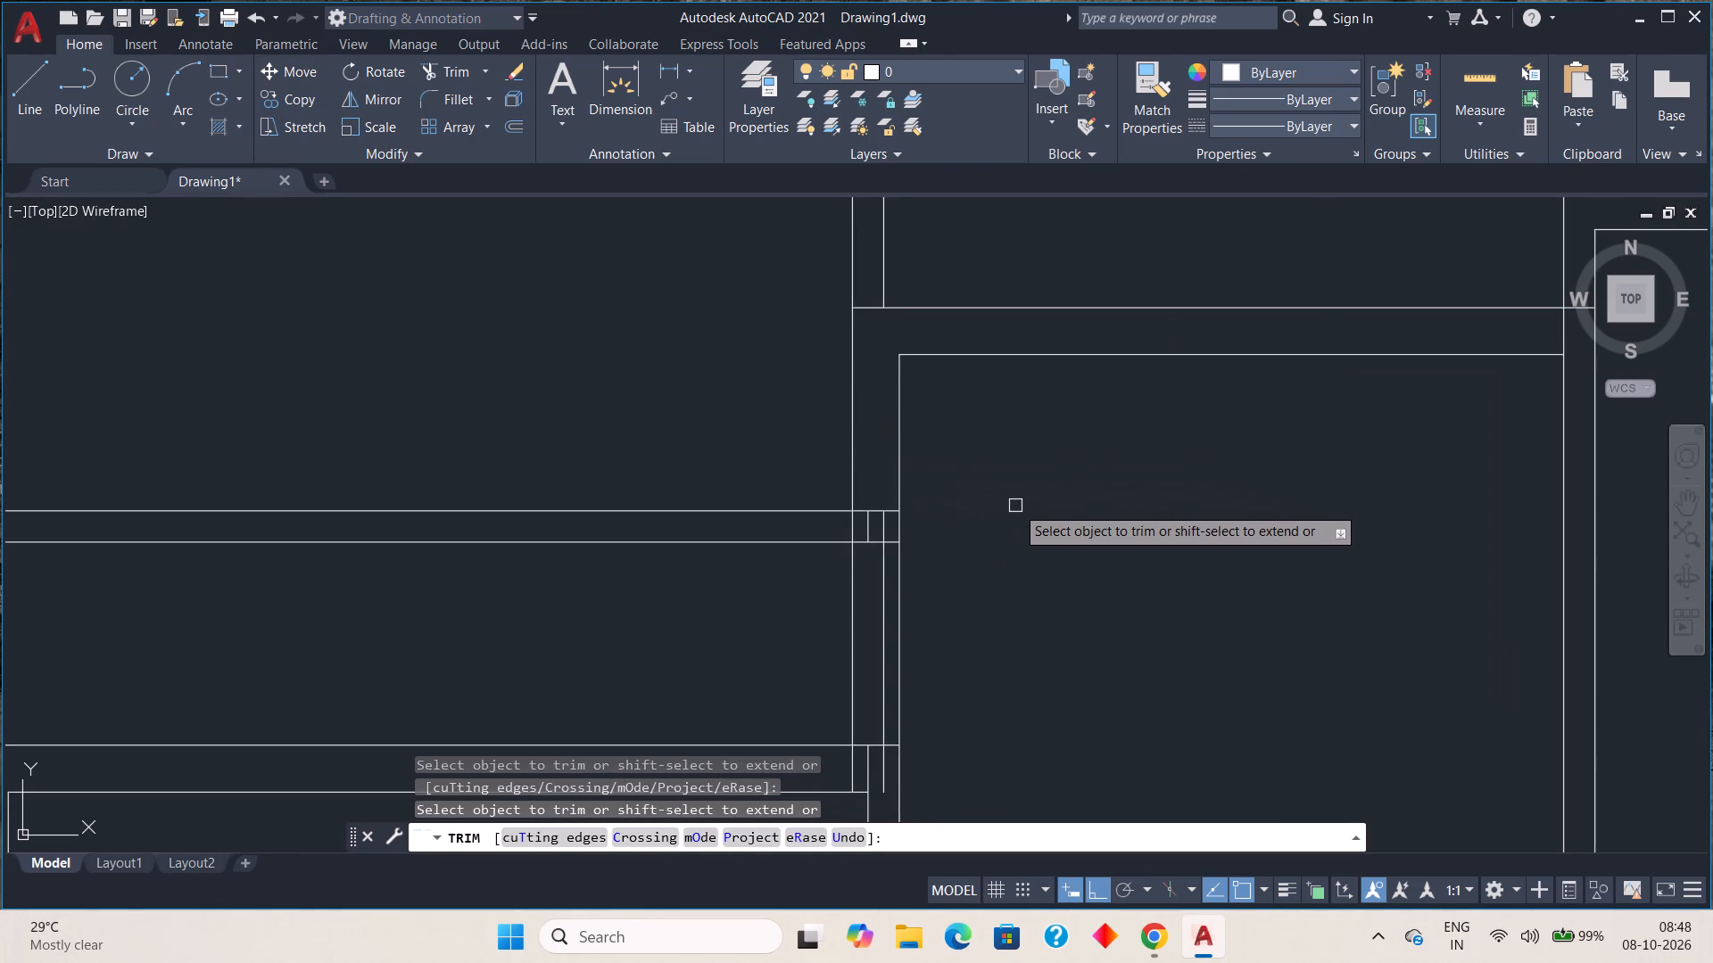
key("Escape")
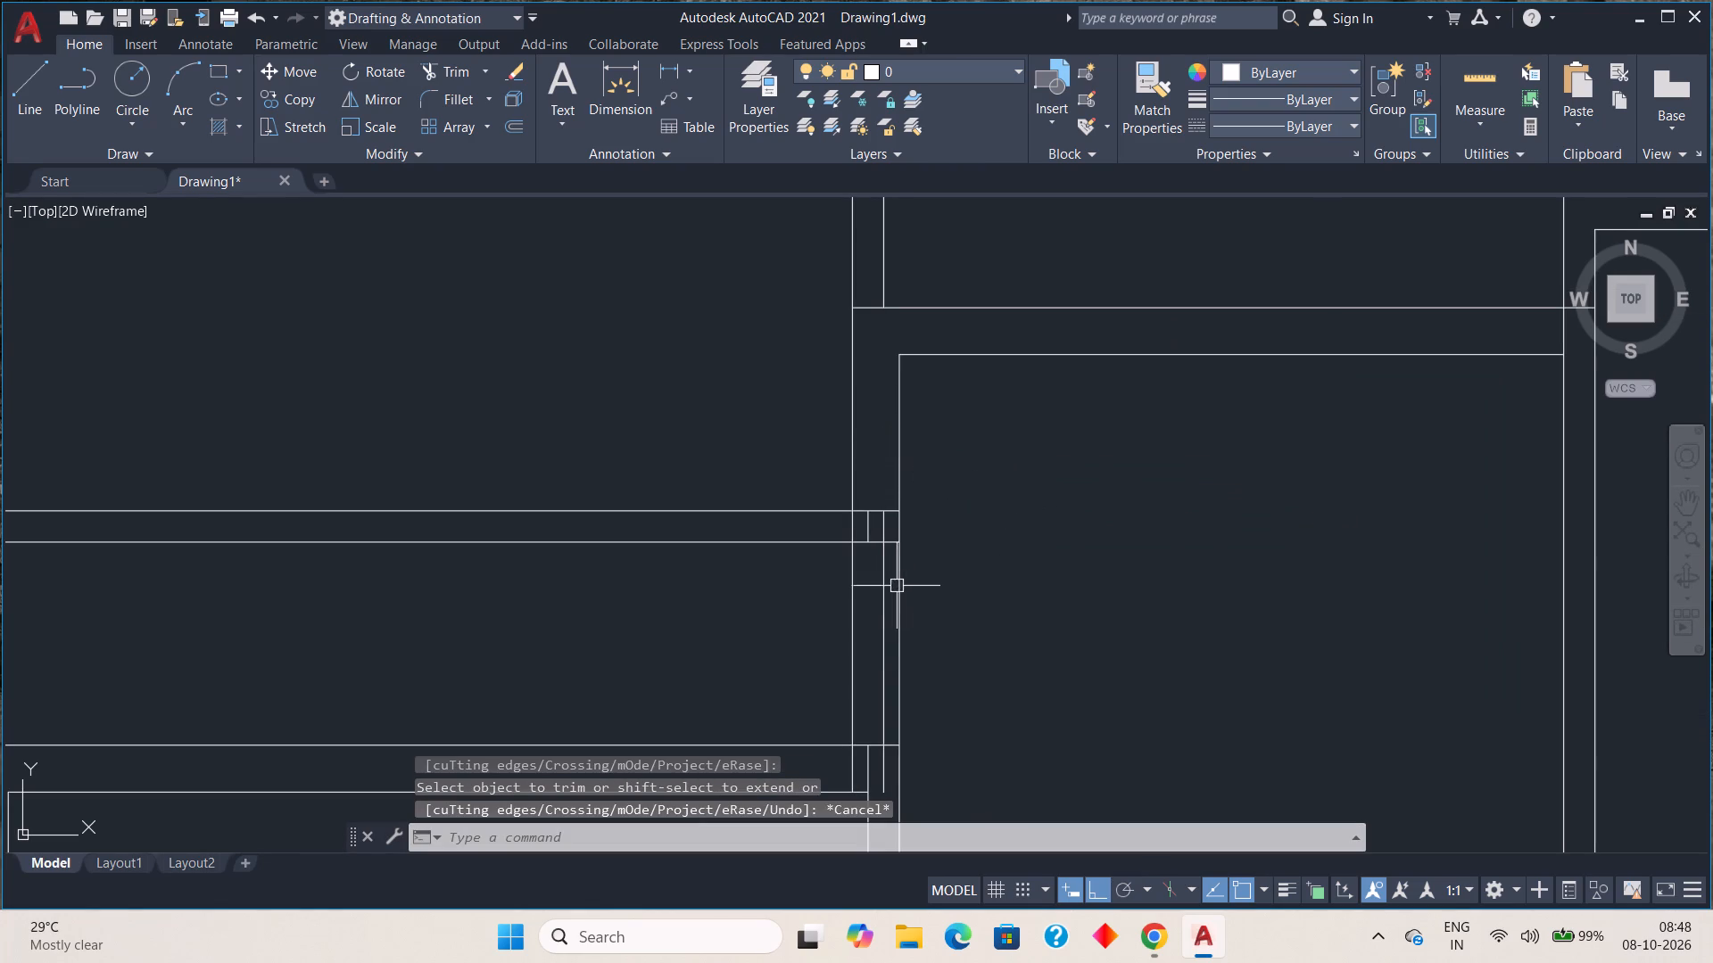
left_click(881, 589)
key("Delete")
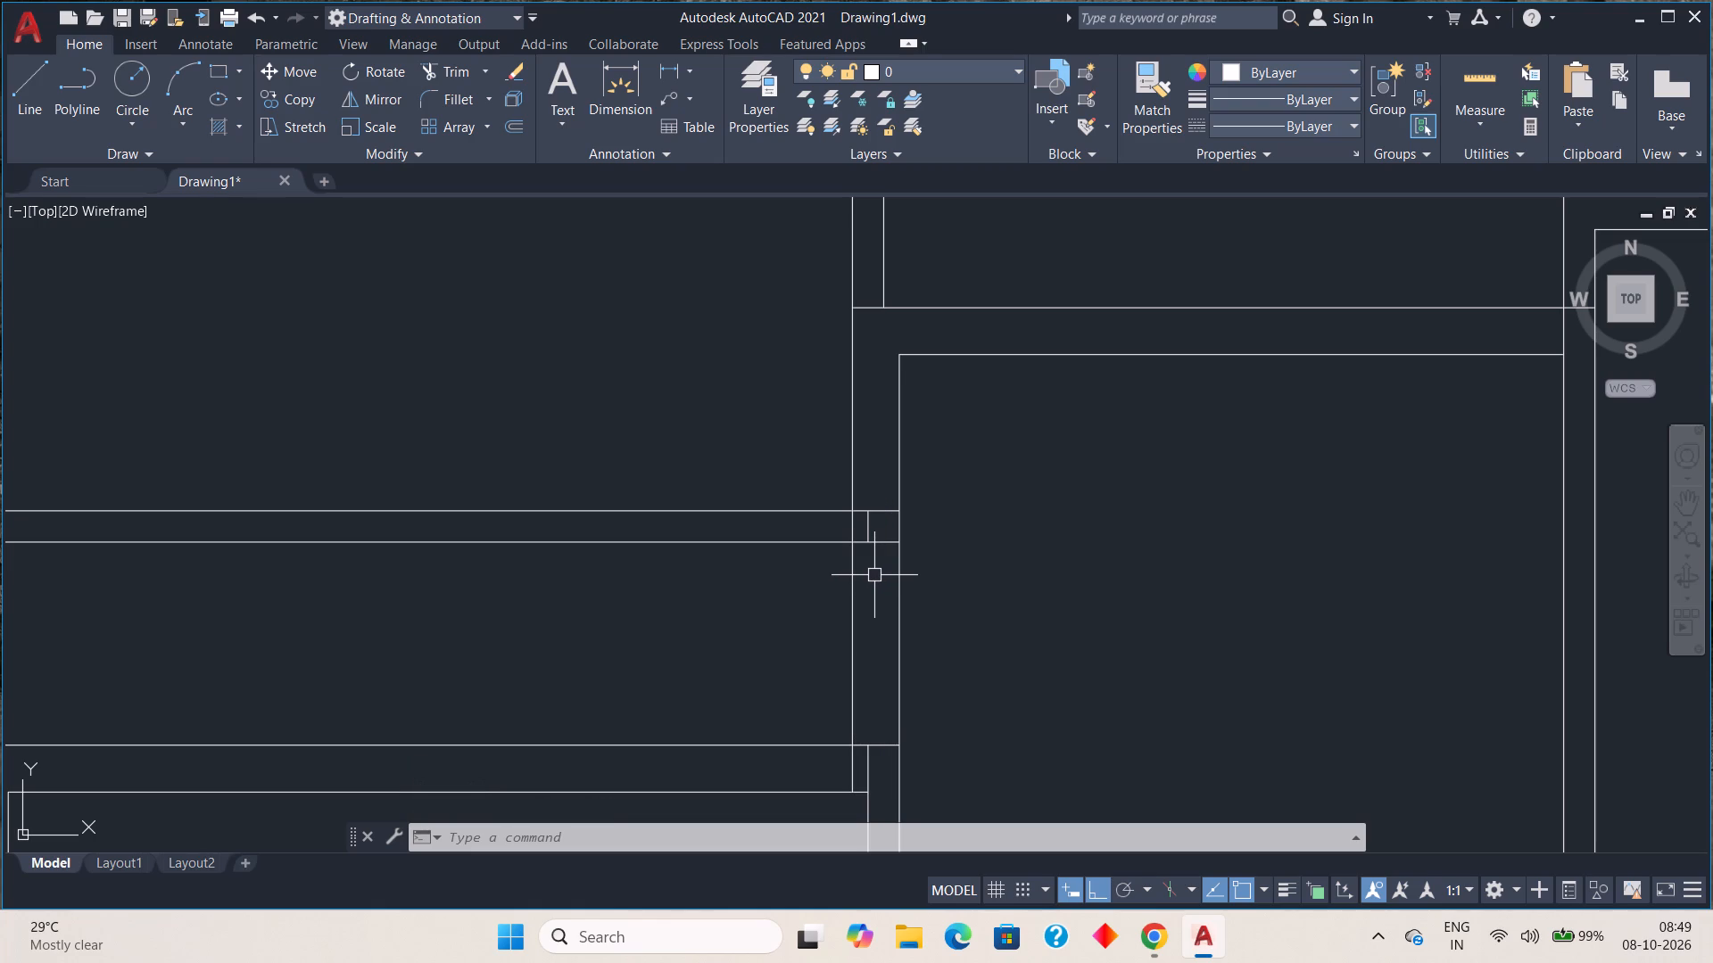
Trim the left-hand strip's two top lines and the short vertical pieces where they meet the upper middle room's left wall.
scroll(874, 575, "down", 2)
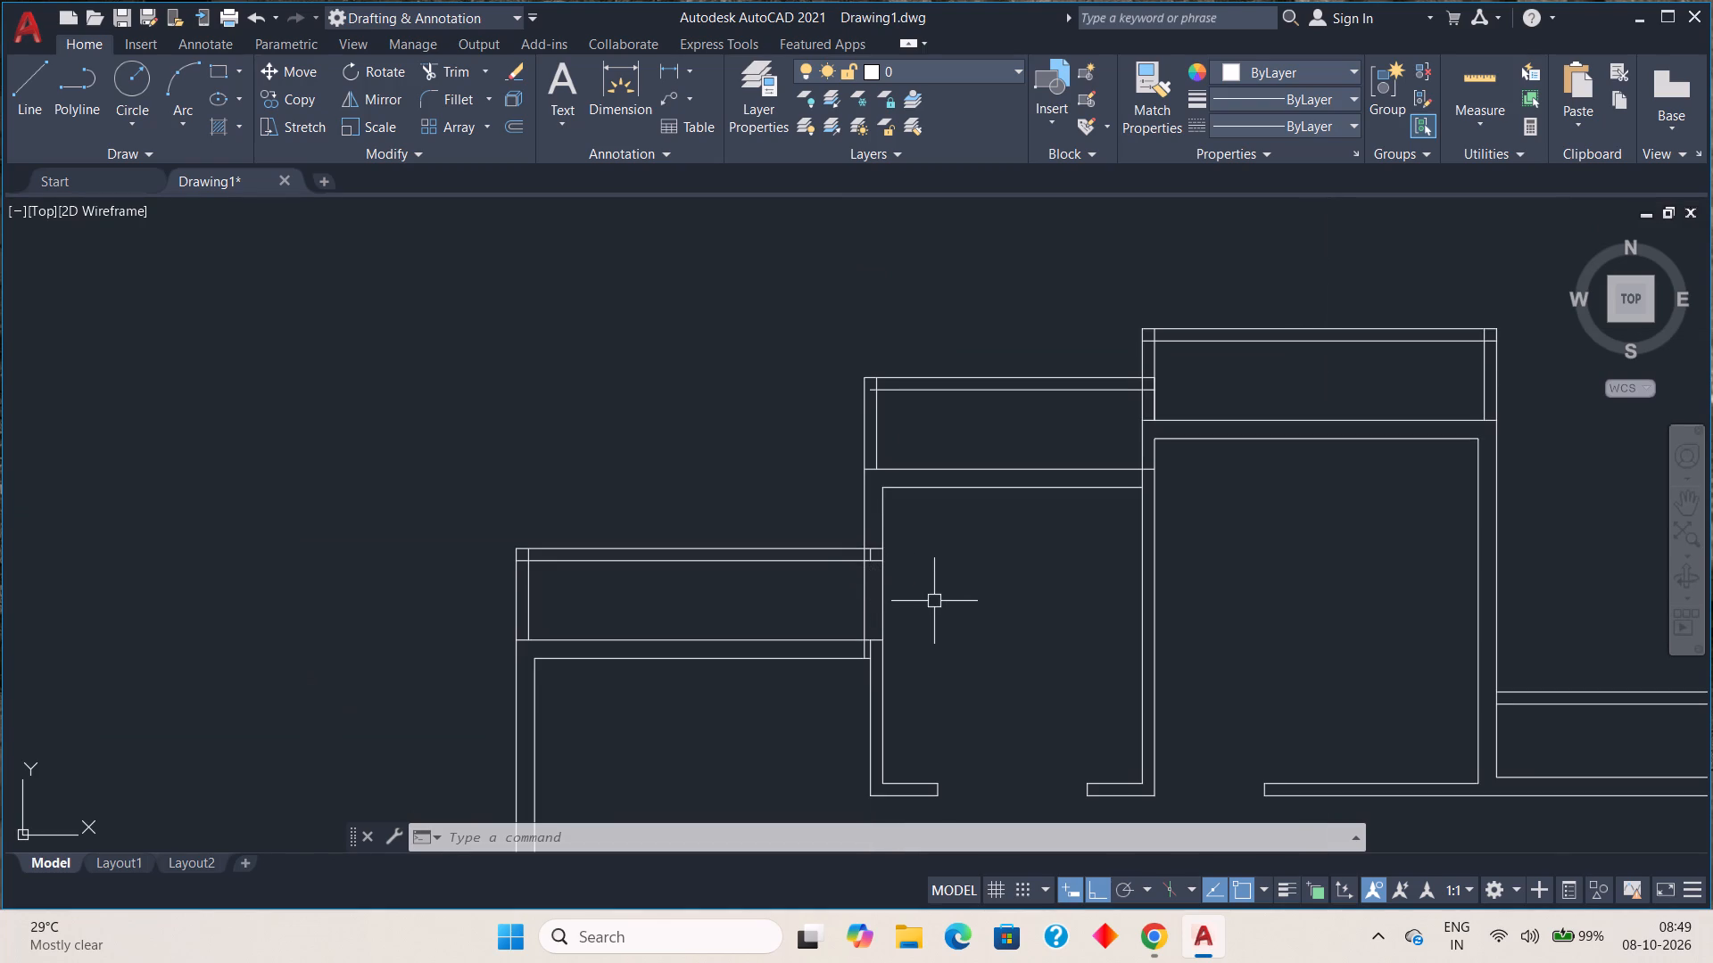
middle_click_drag(935, 601, 918, 541)
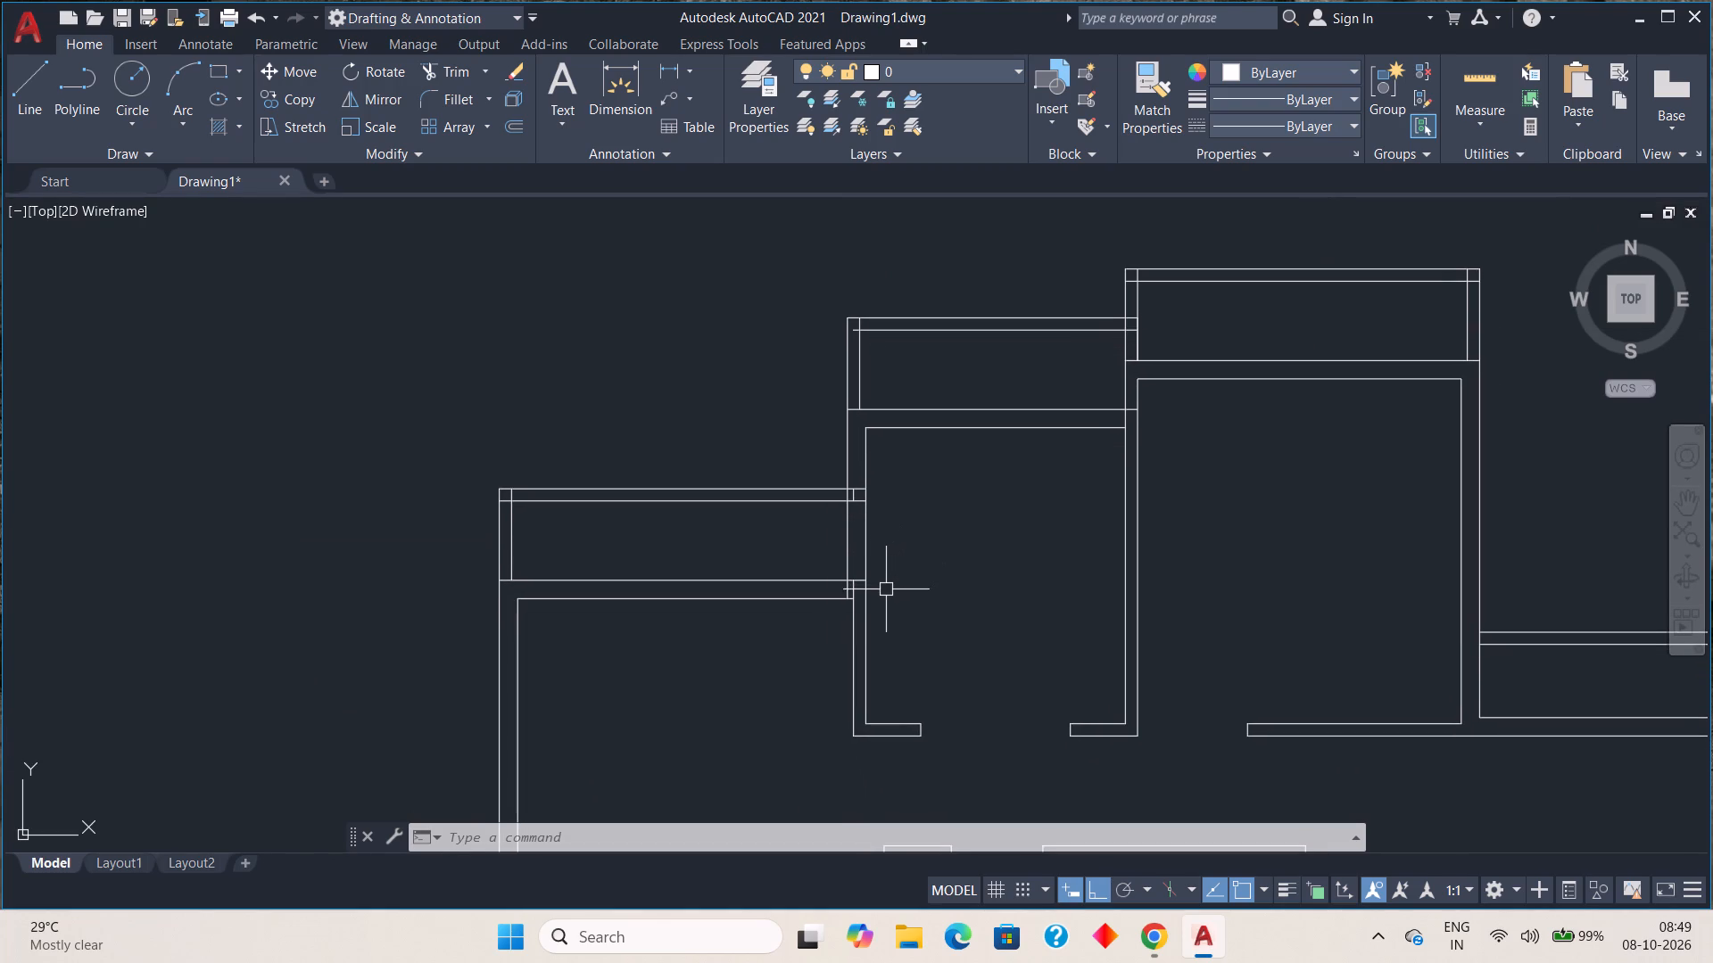
key("t")
key("r")
key("space")
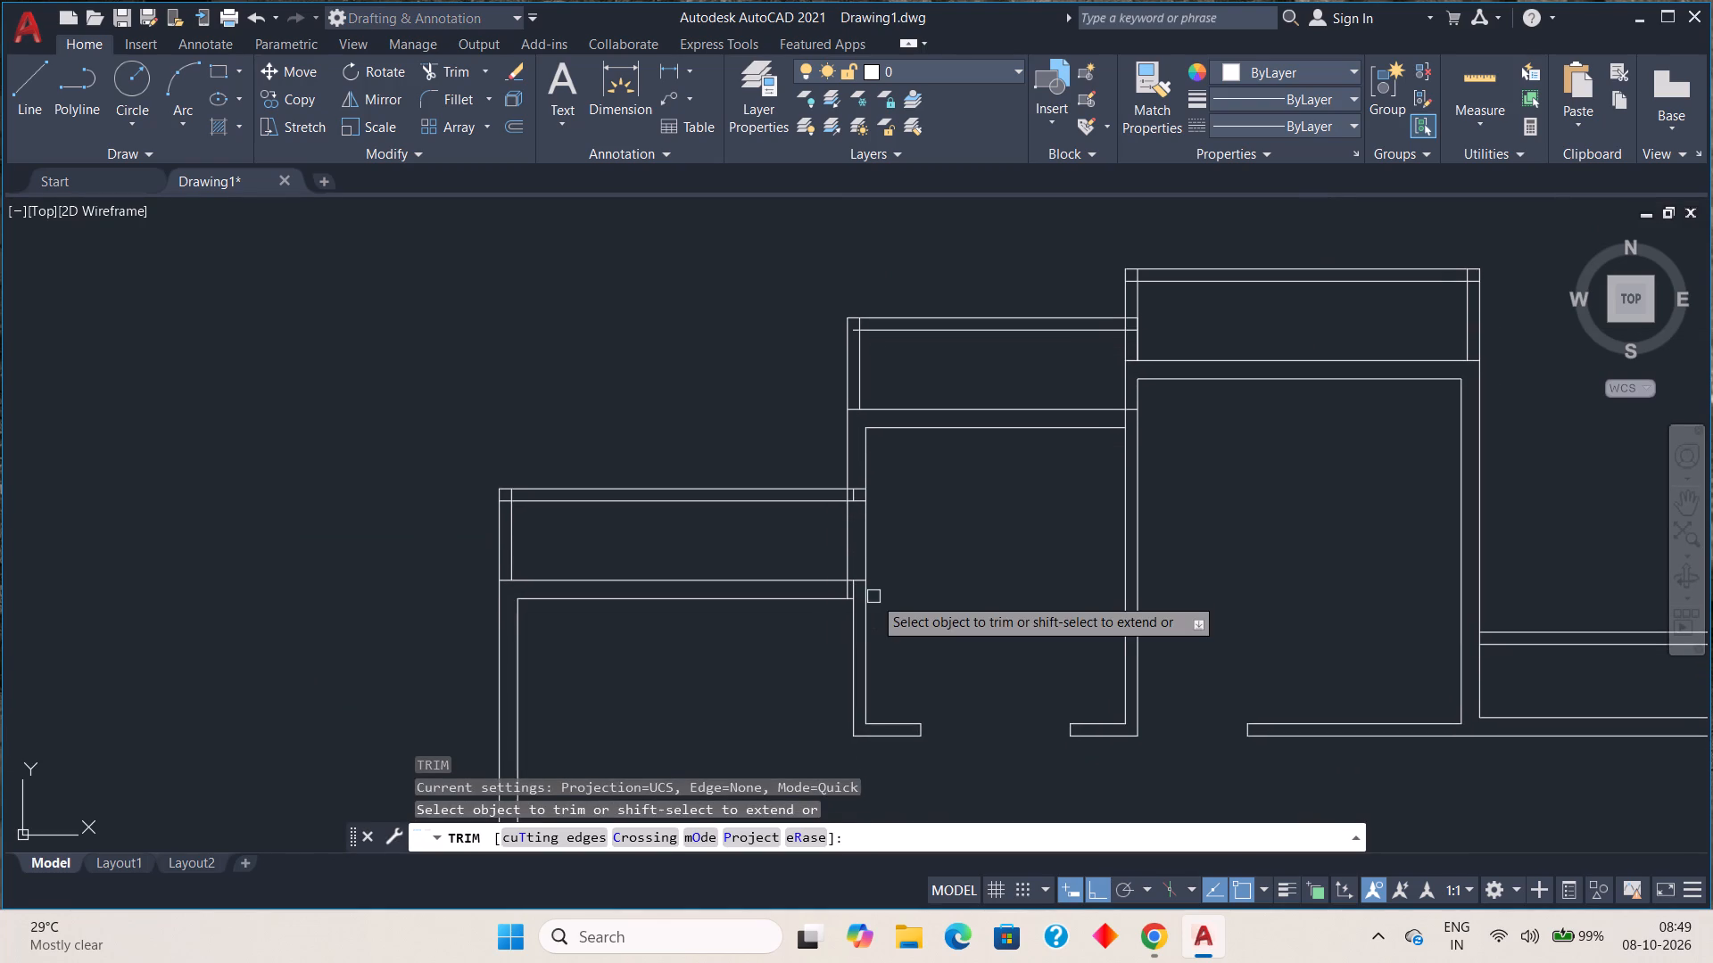
scroll(866, 525, "up", 1)
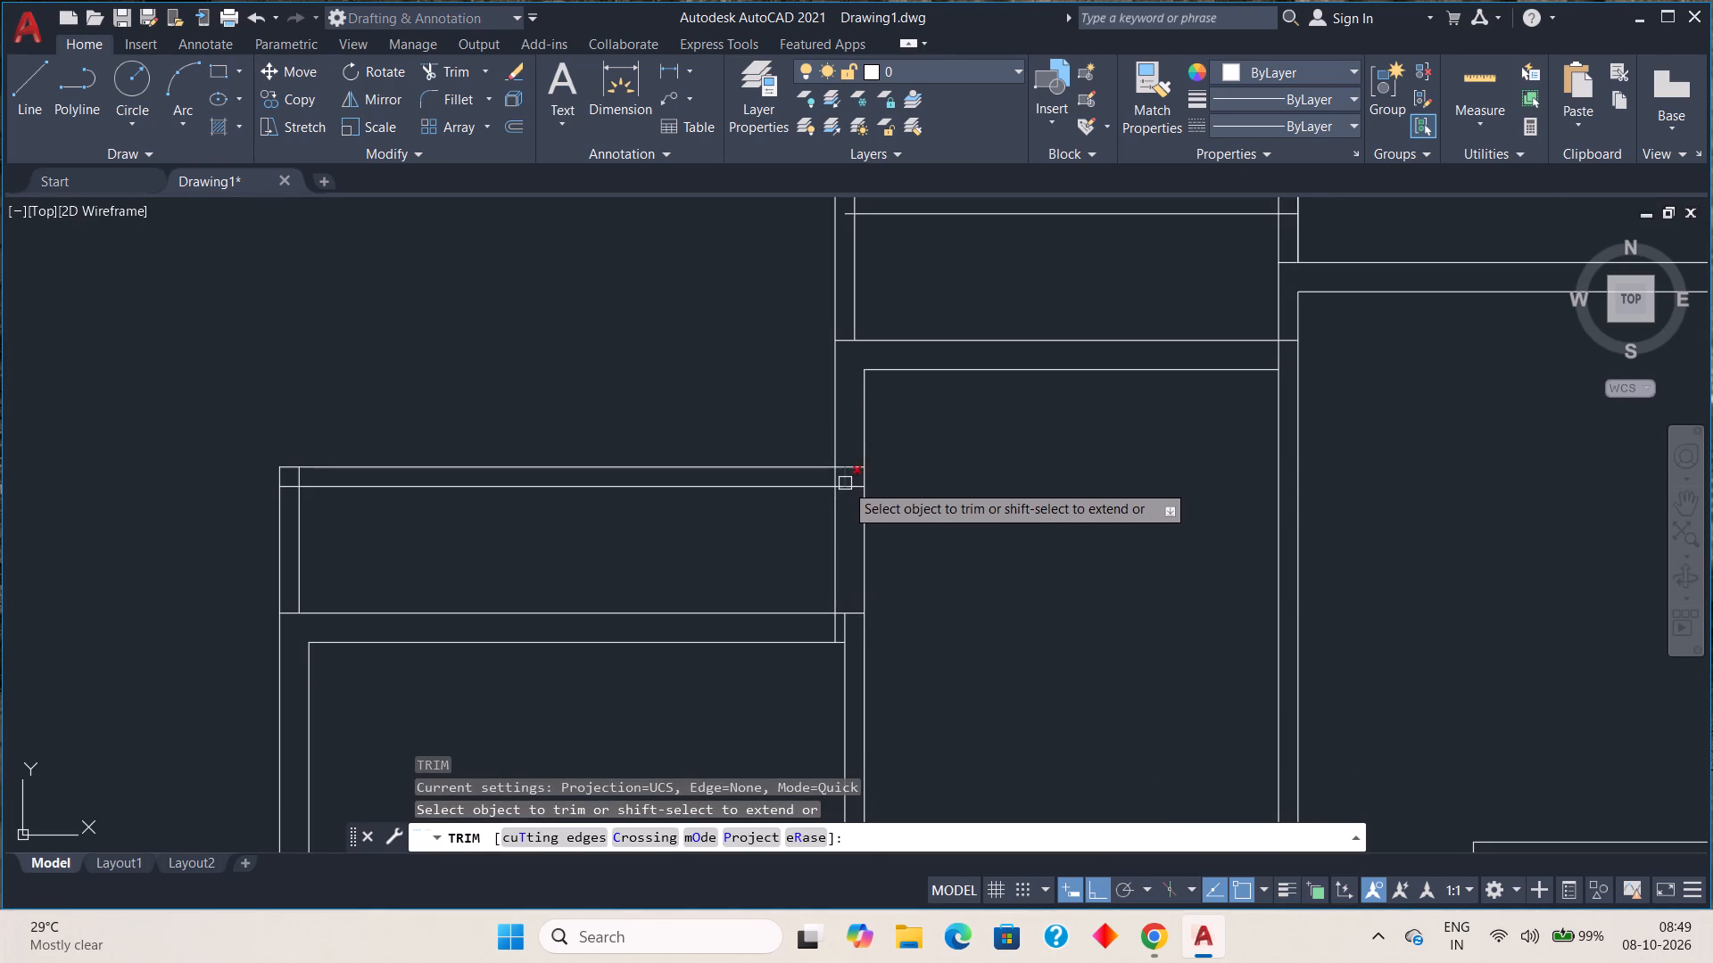
left_click(848, 480)
left_click(846, 465)
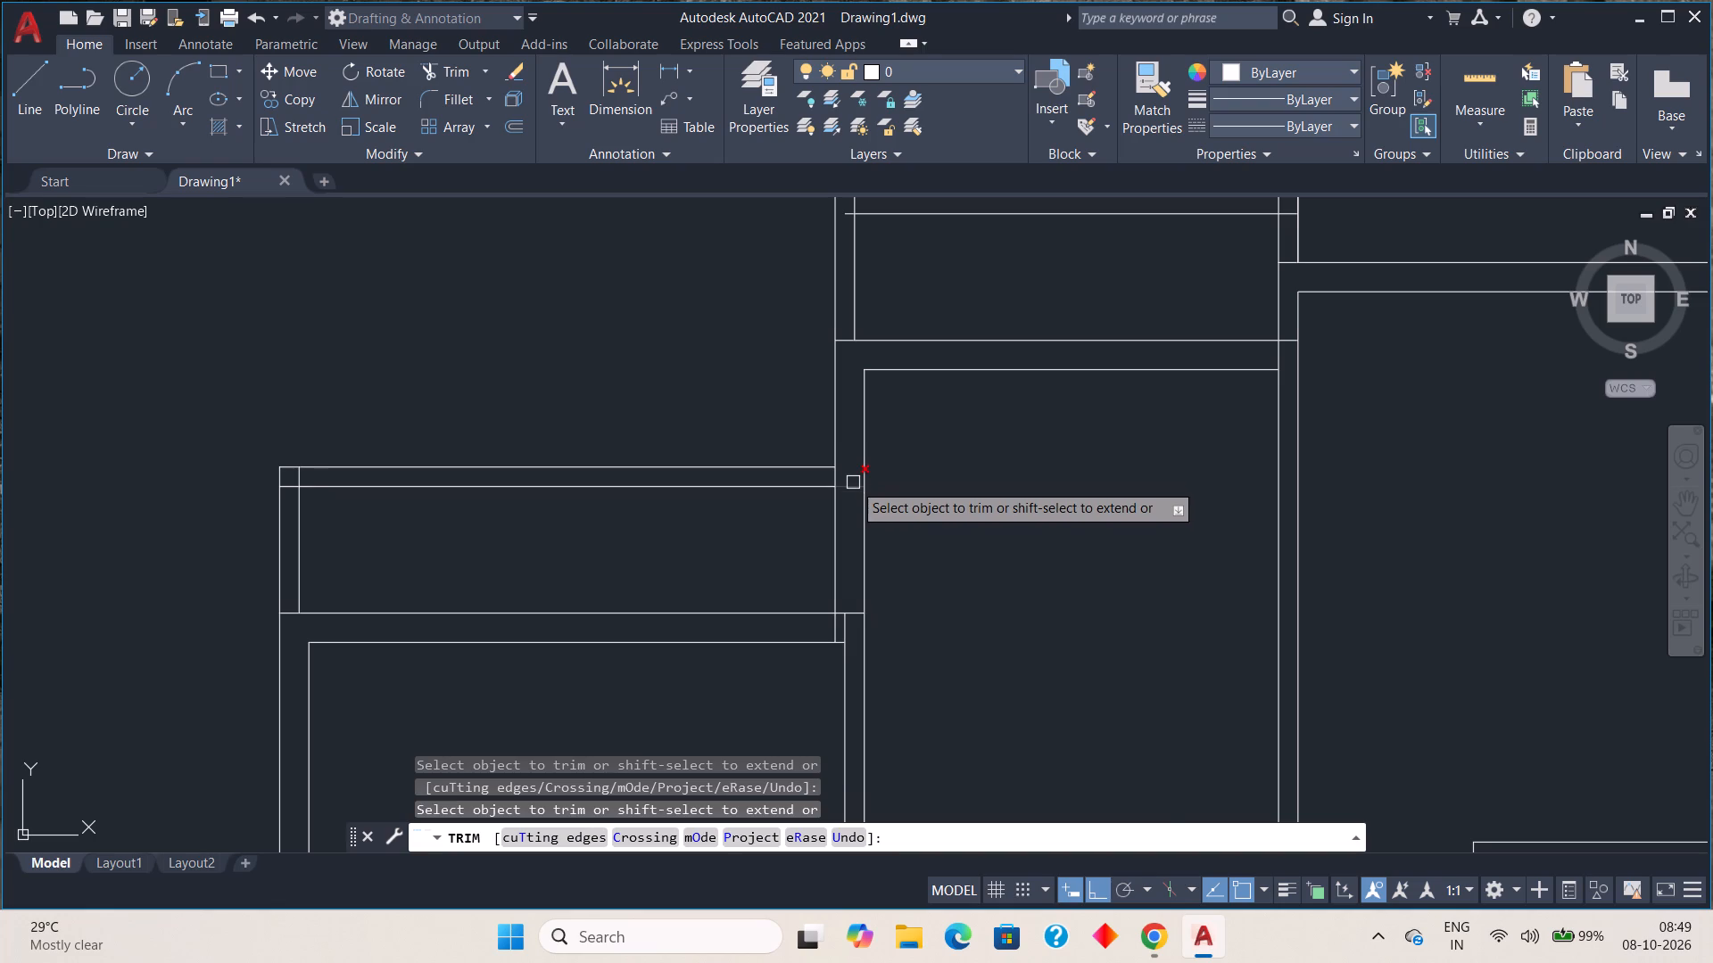
left_click(853, 482)
left_click(838, 478)
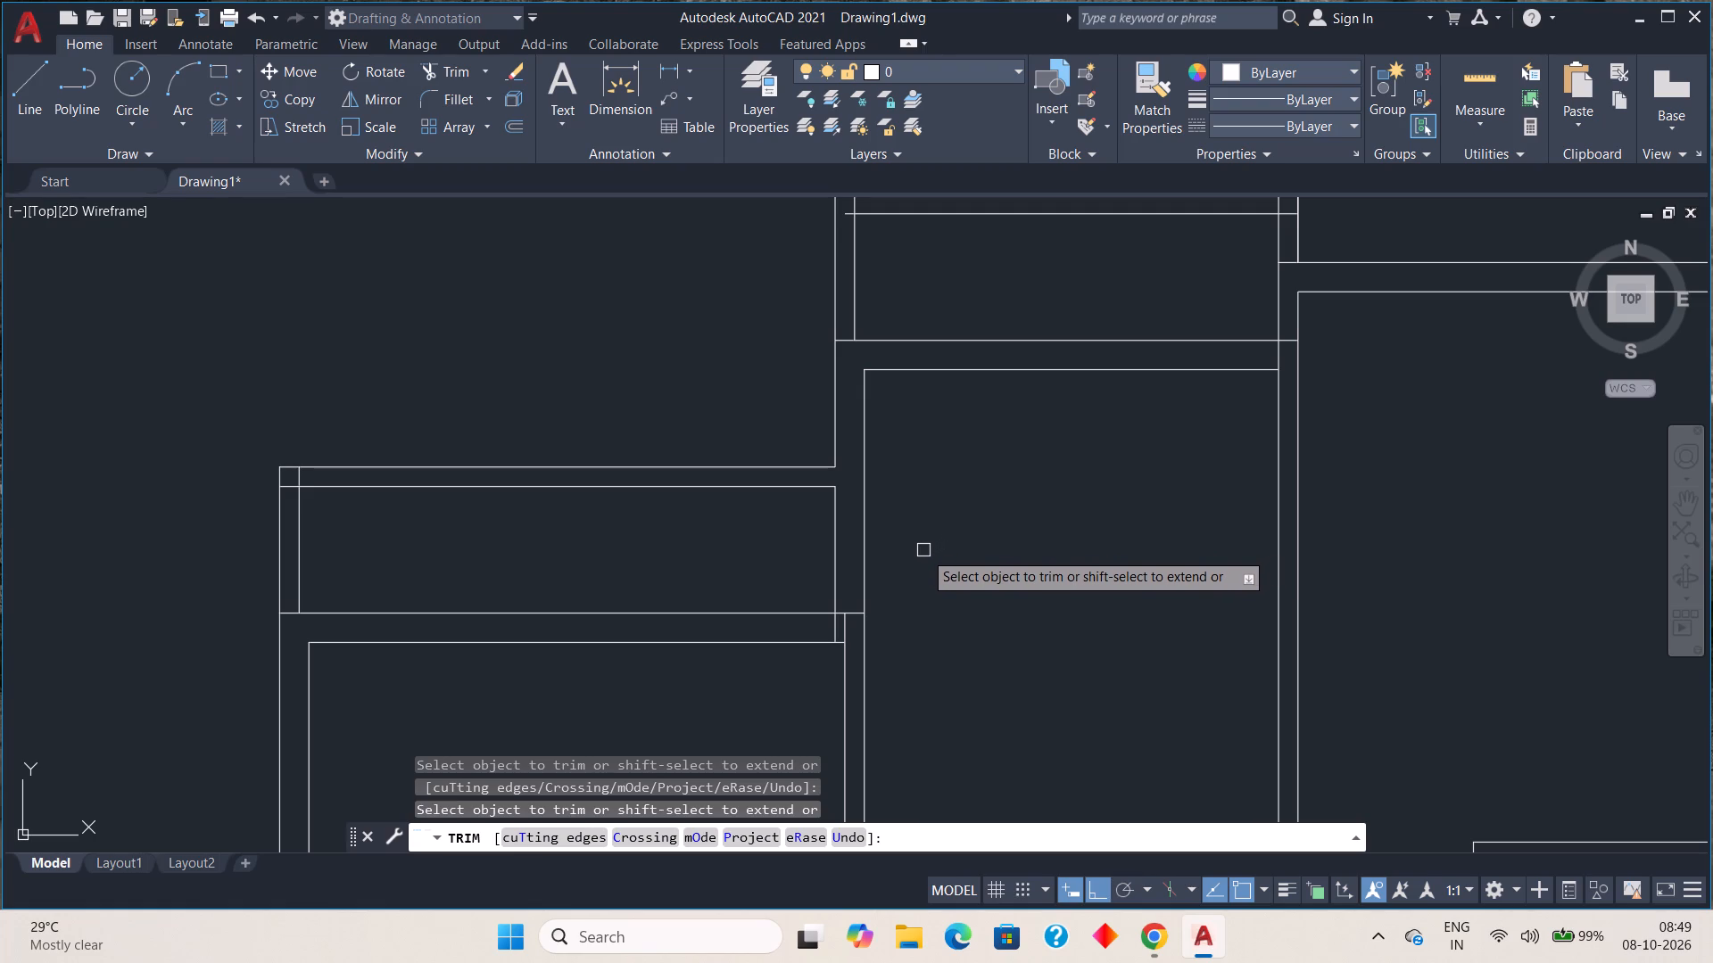
Trim the outer left wall line's short piece between the left-hand strip's lower line and the large left room's inner top line.
scroll(910, 579, "down", 1)
middle_click_drag(896, 597, 886, 537)
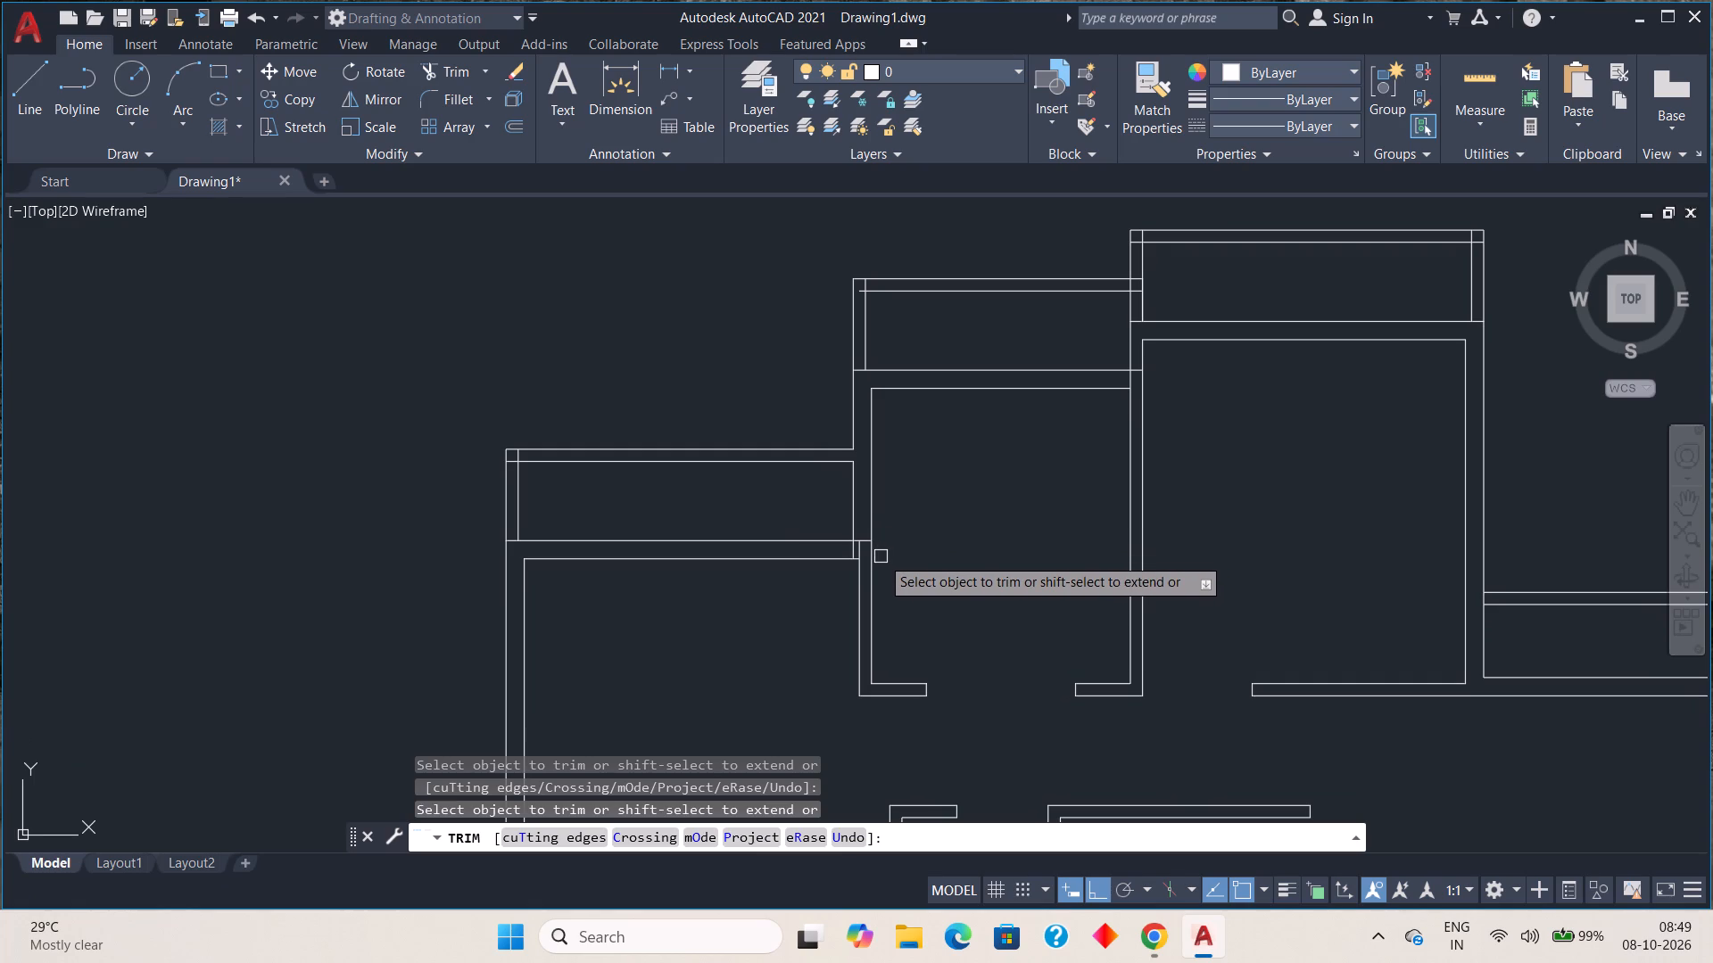
scroll(859, 569, "up", 2)
left_click(837, 520)
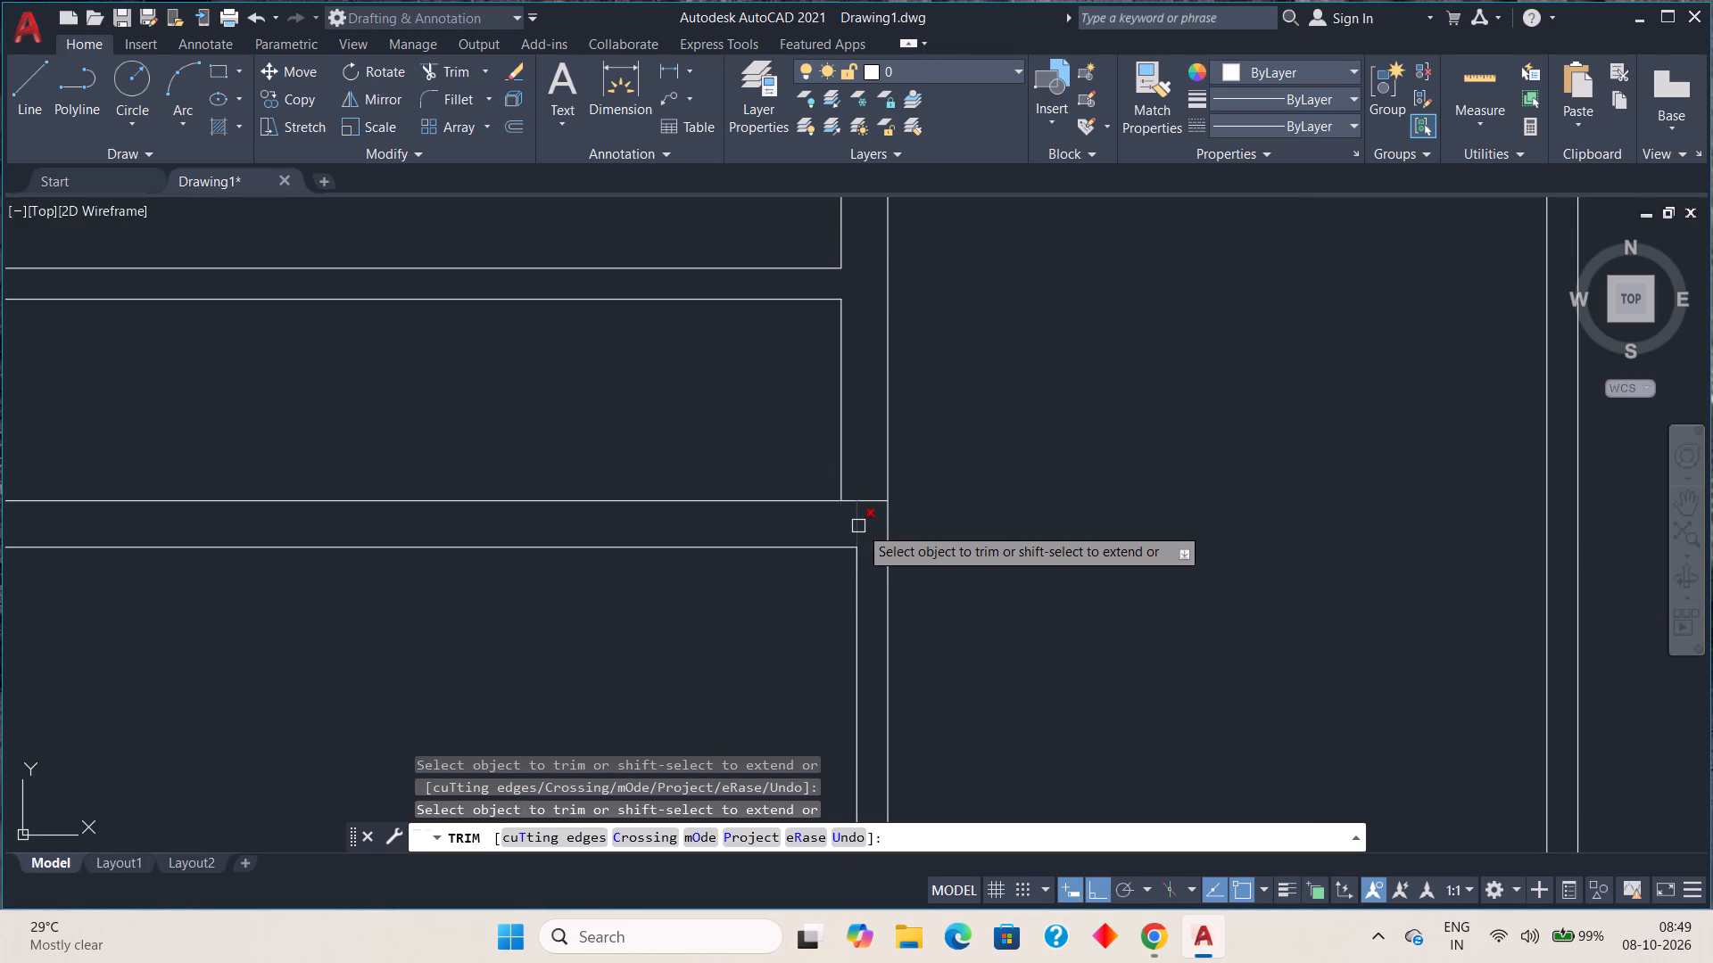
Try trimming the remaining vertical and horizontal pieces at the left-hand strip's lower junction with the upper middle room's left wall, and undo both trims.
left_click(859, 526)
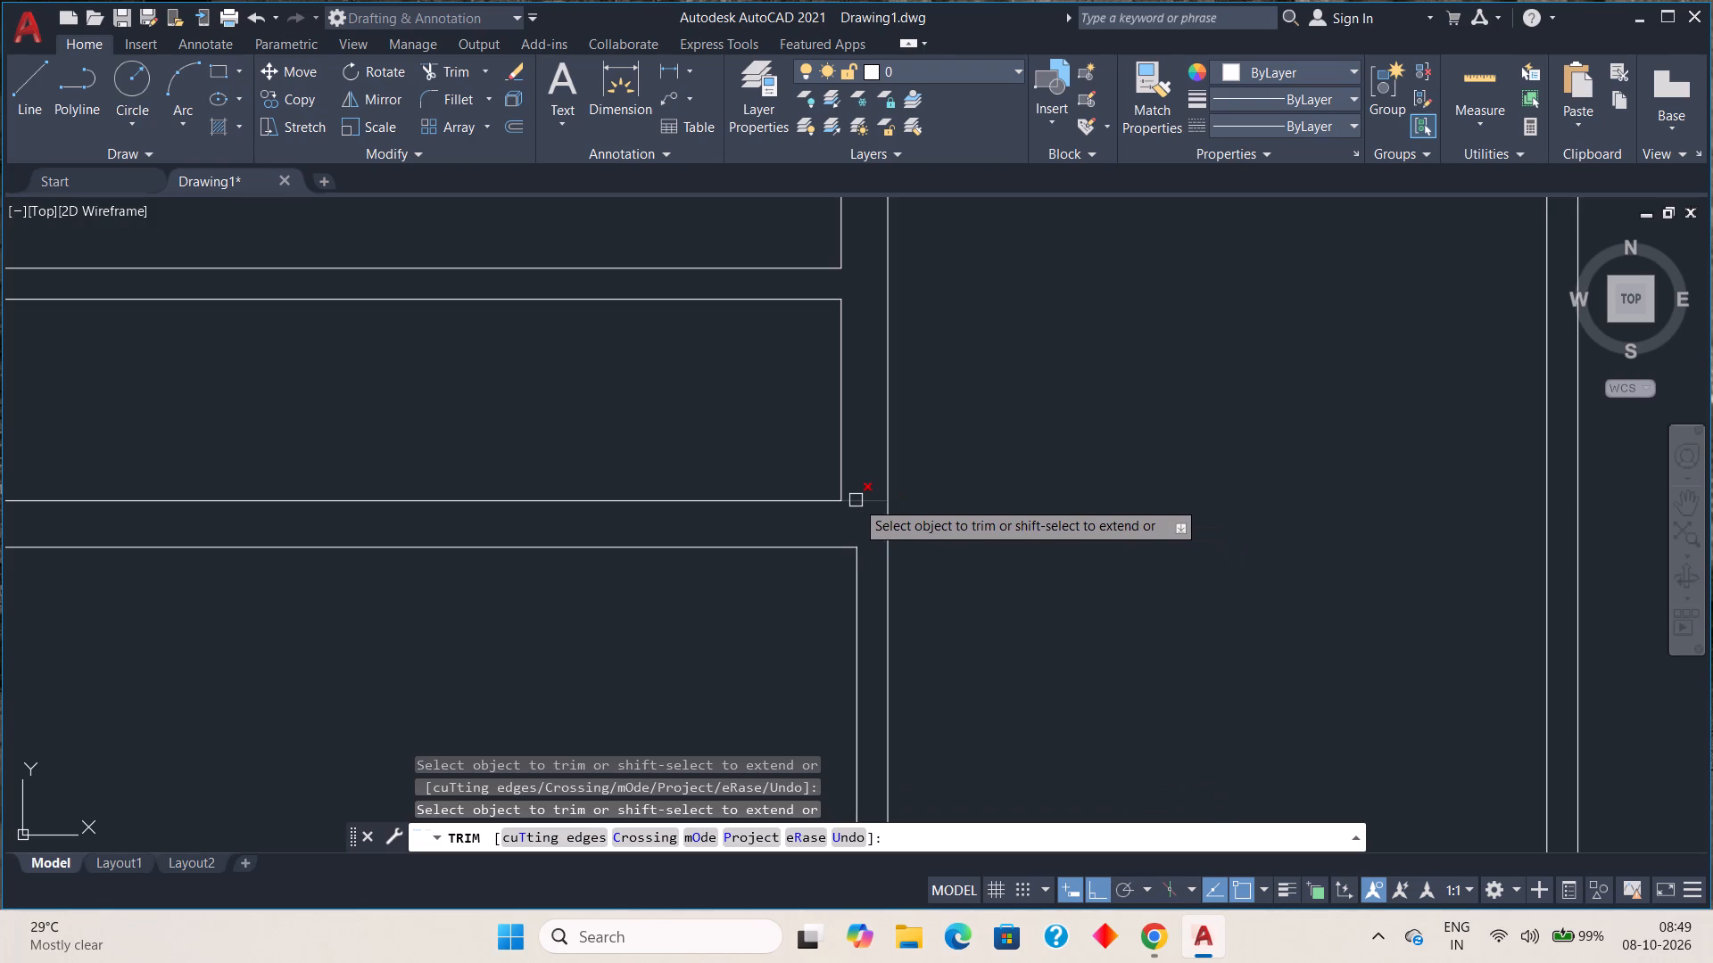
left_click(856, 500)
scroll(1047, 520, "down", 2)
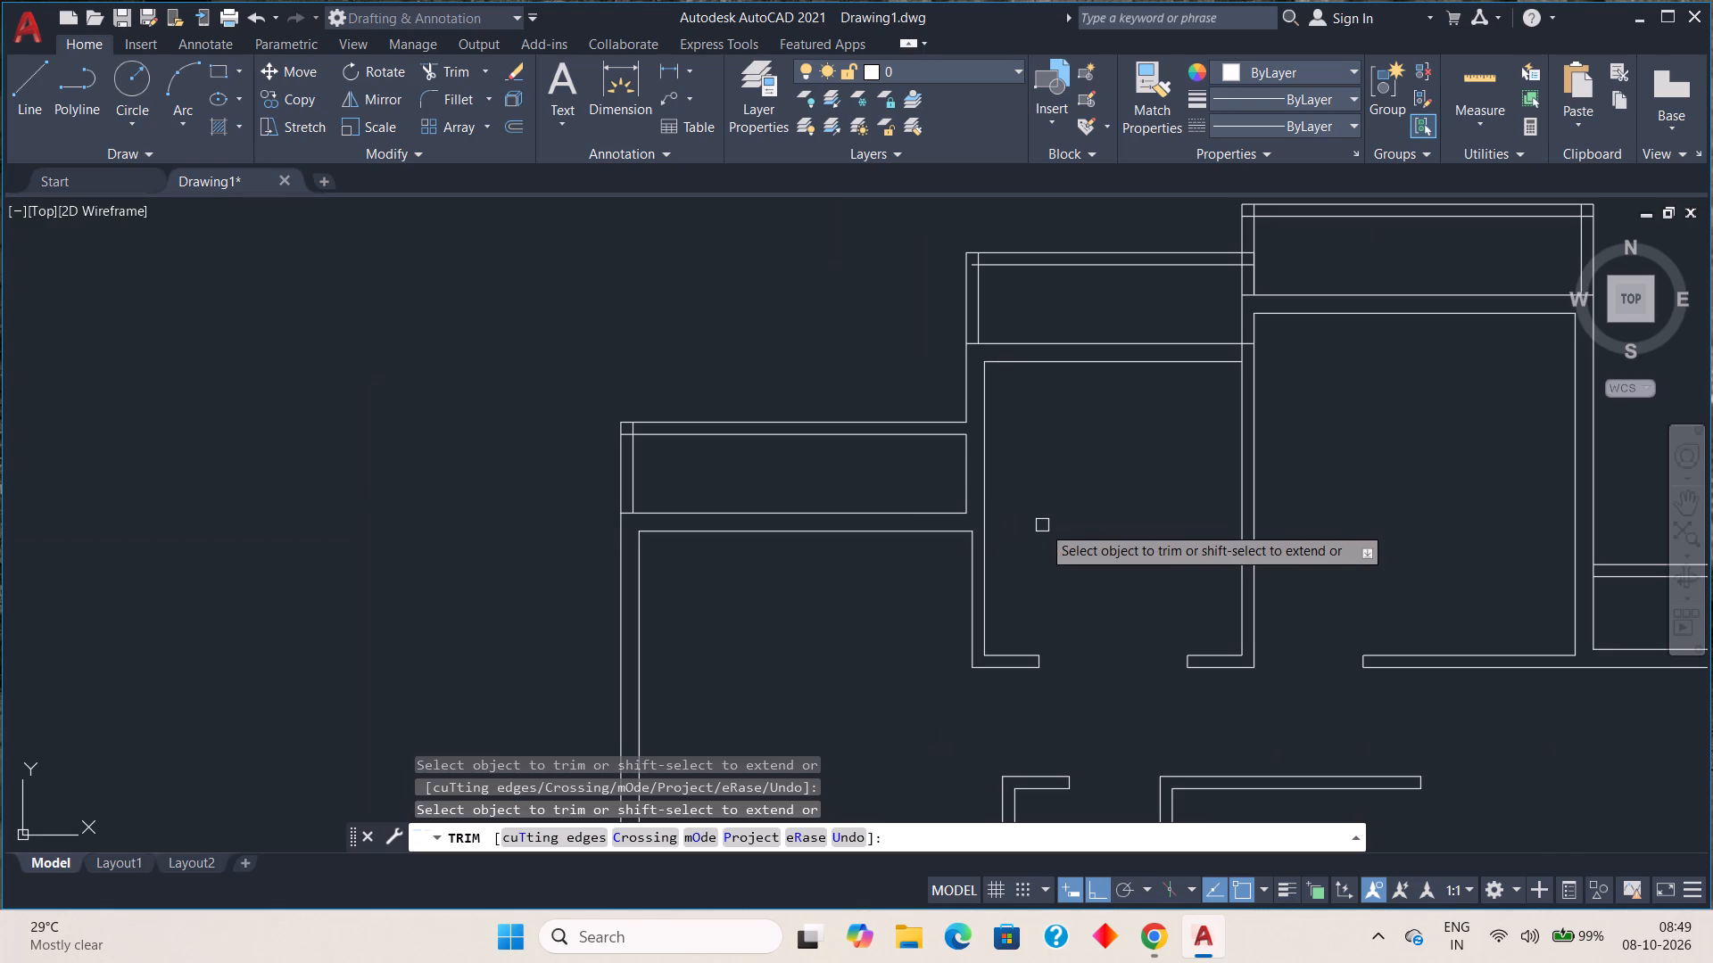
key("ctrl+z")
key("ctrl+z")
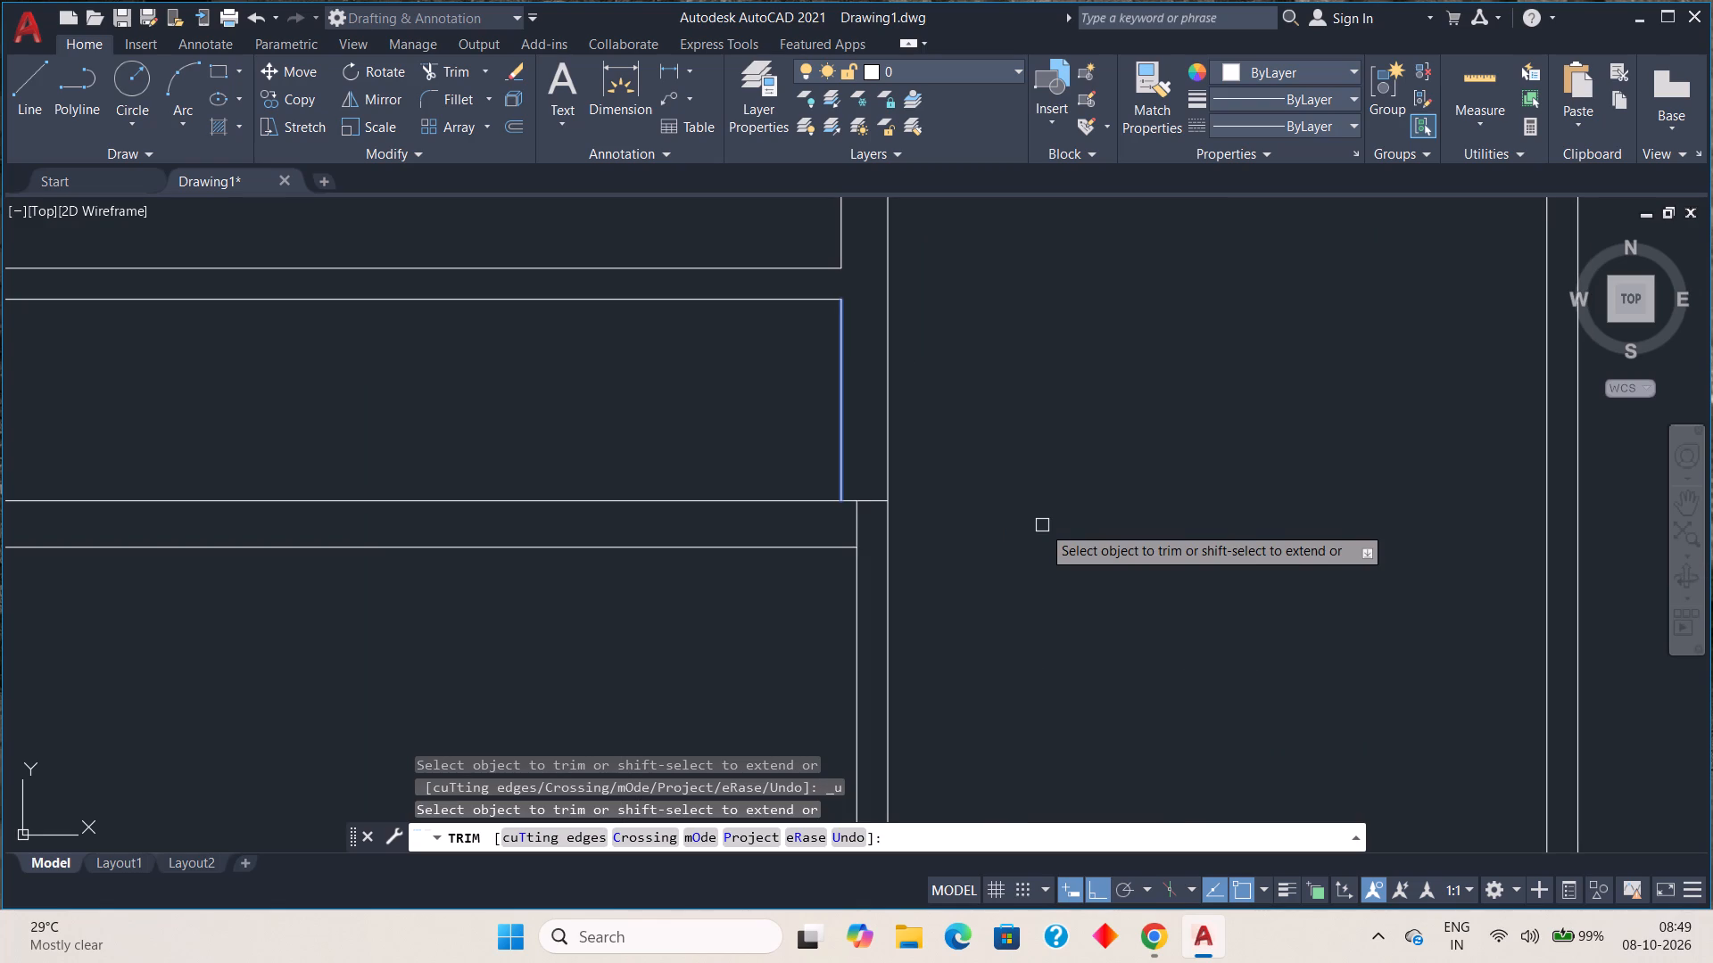
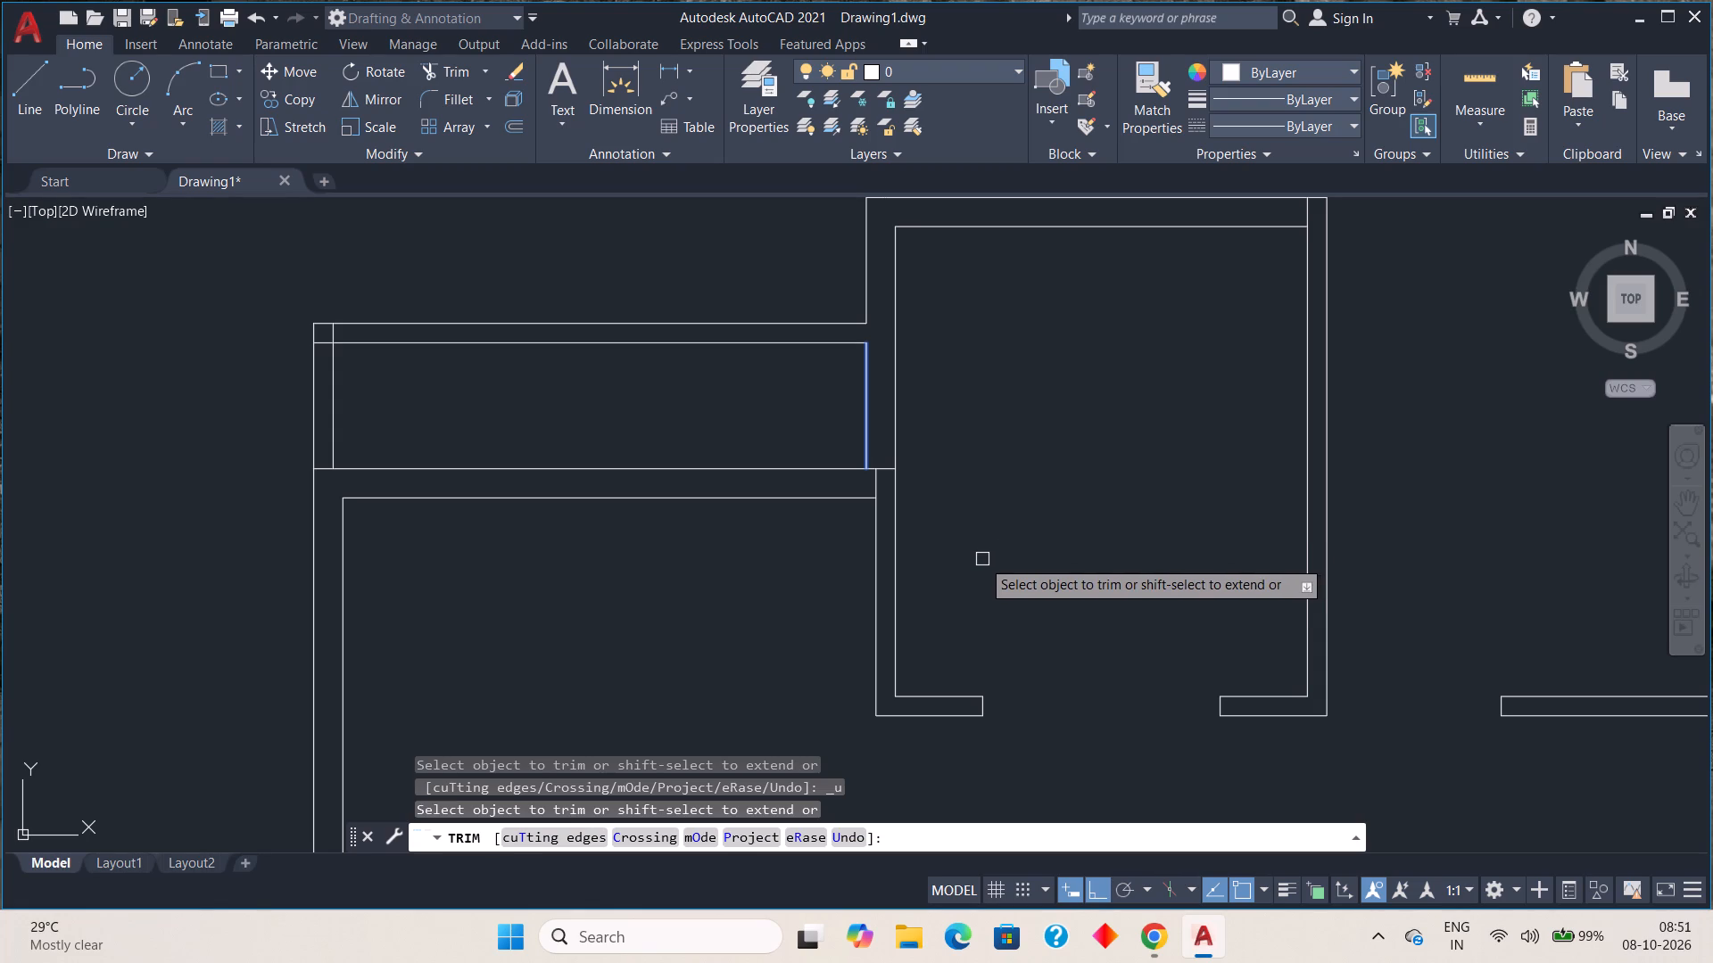
Undo the last Trim operation at the left-hand strip's junction with the upper middle room's left wall.
key("Escape")
key("Escape")
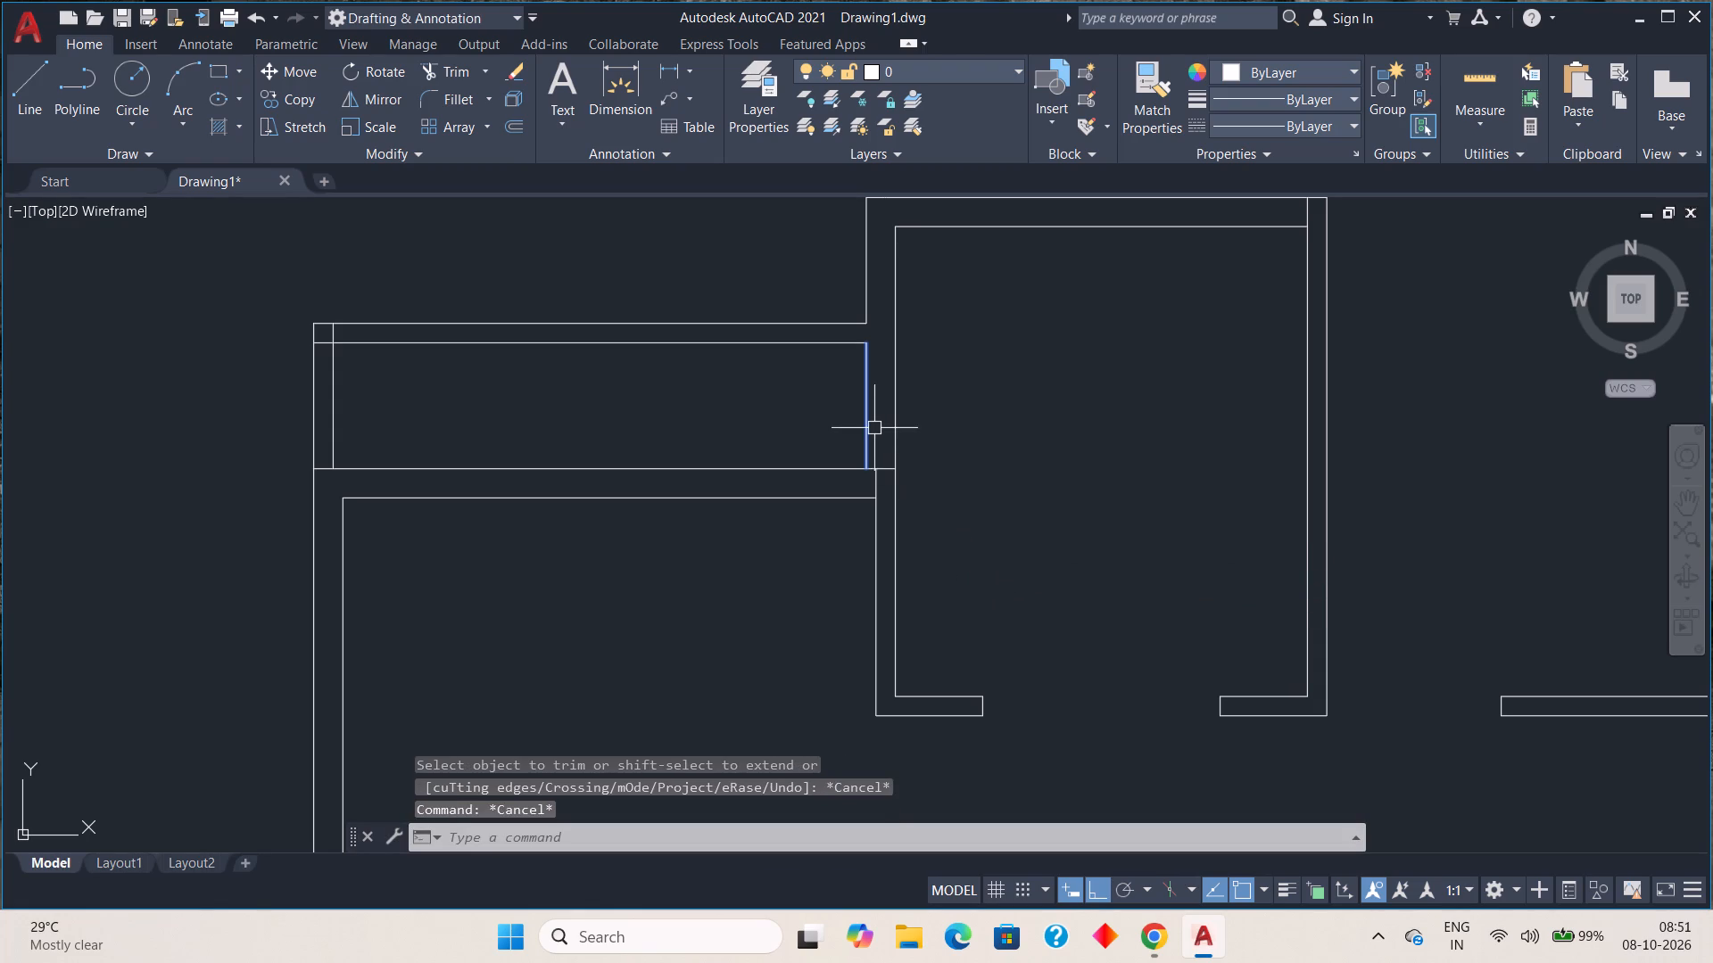
left_click(869, 421)
key("Escape")
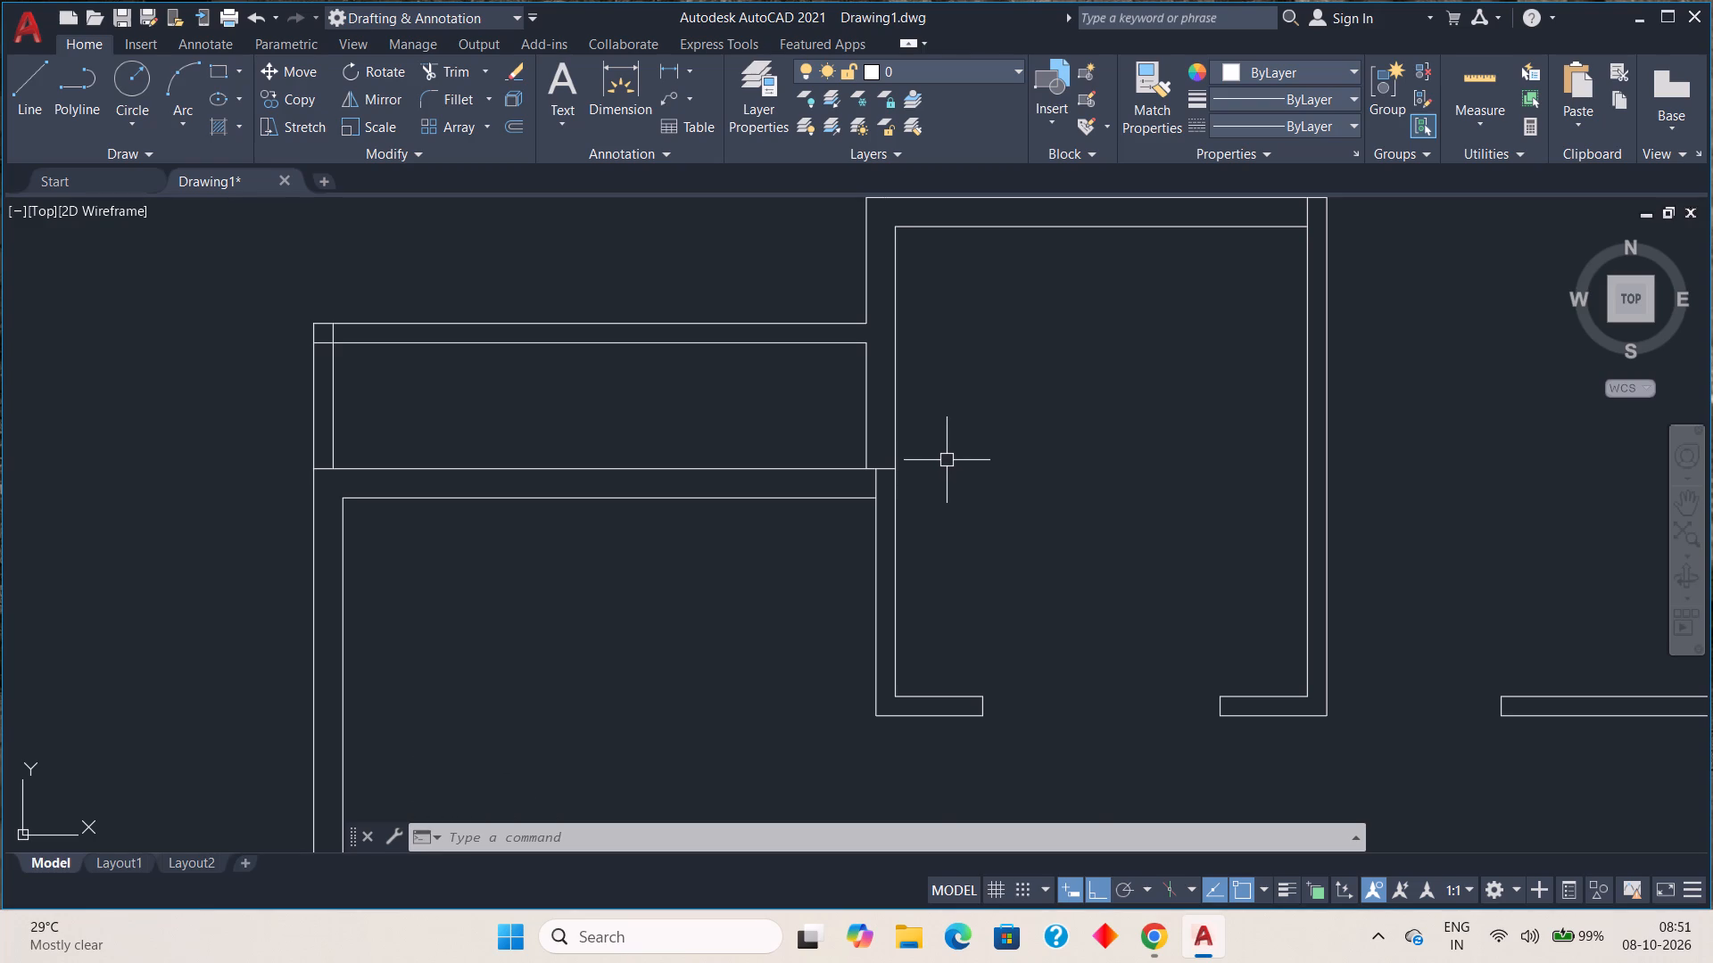
scroll(939, 461, "down", 1)
middle_click_drag(935, 464, 919, 510)
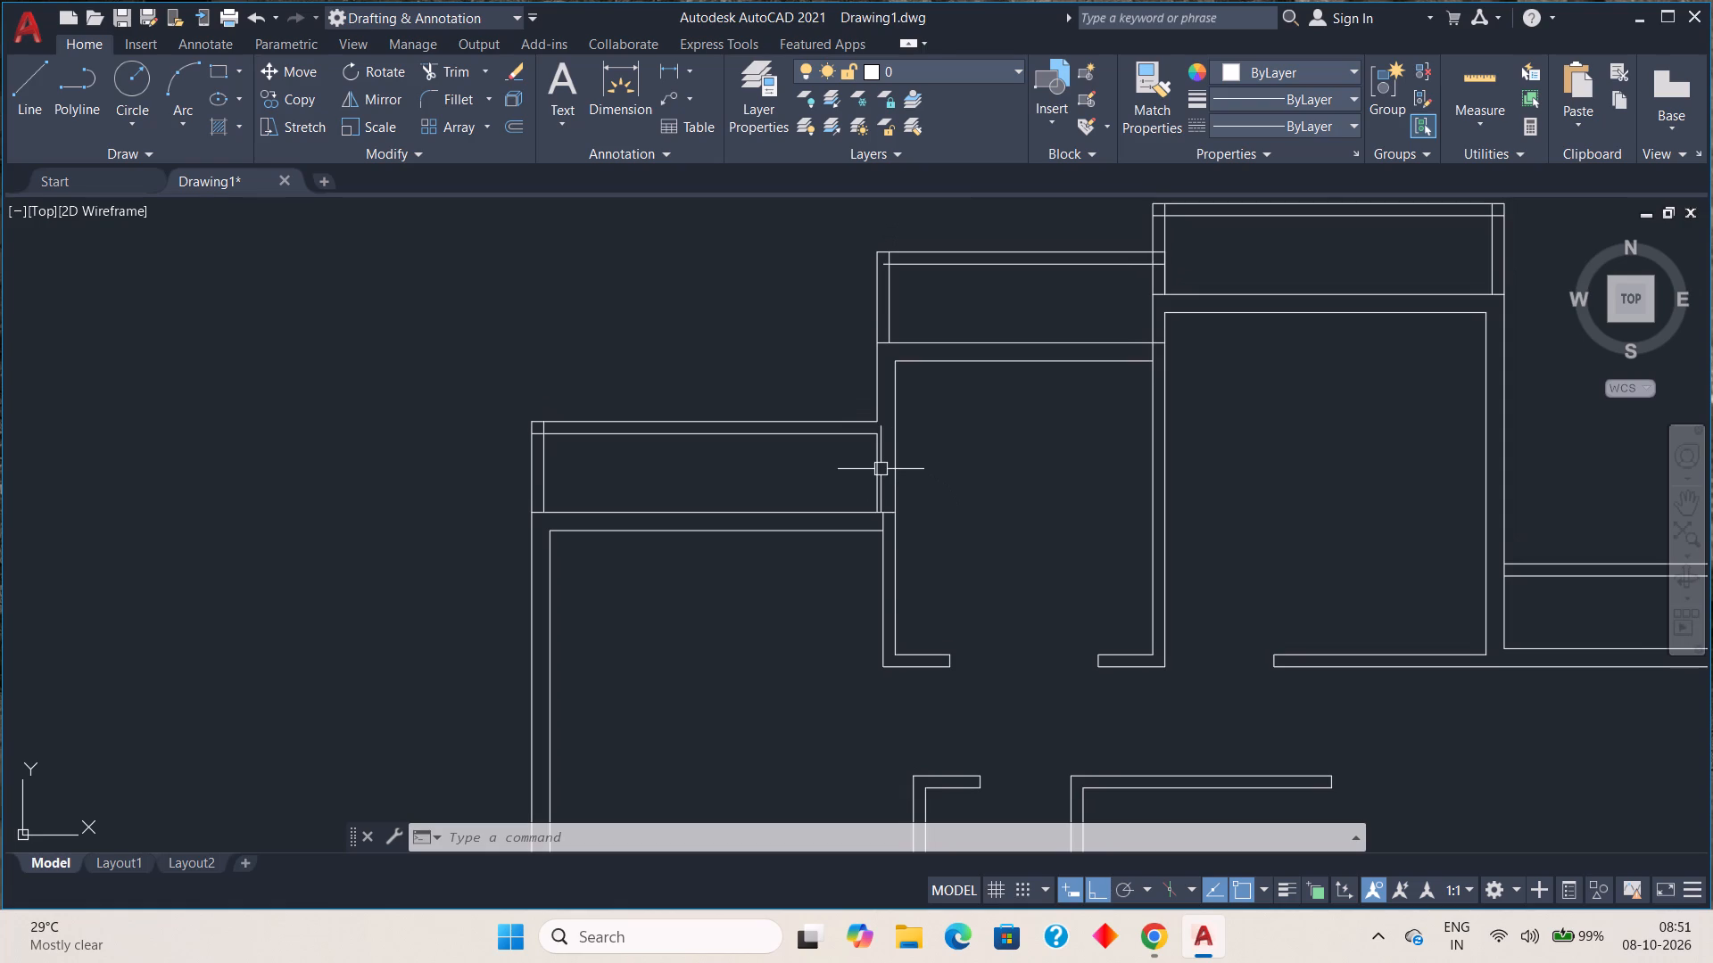
key("ctrl+z")
key("ctrl+z")
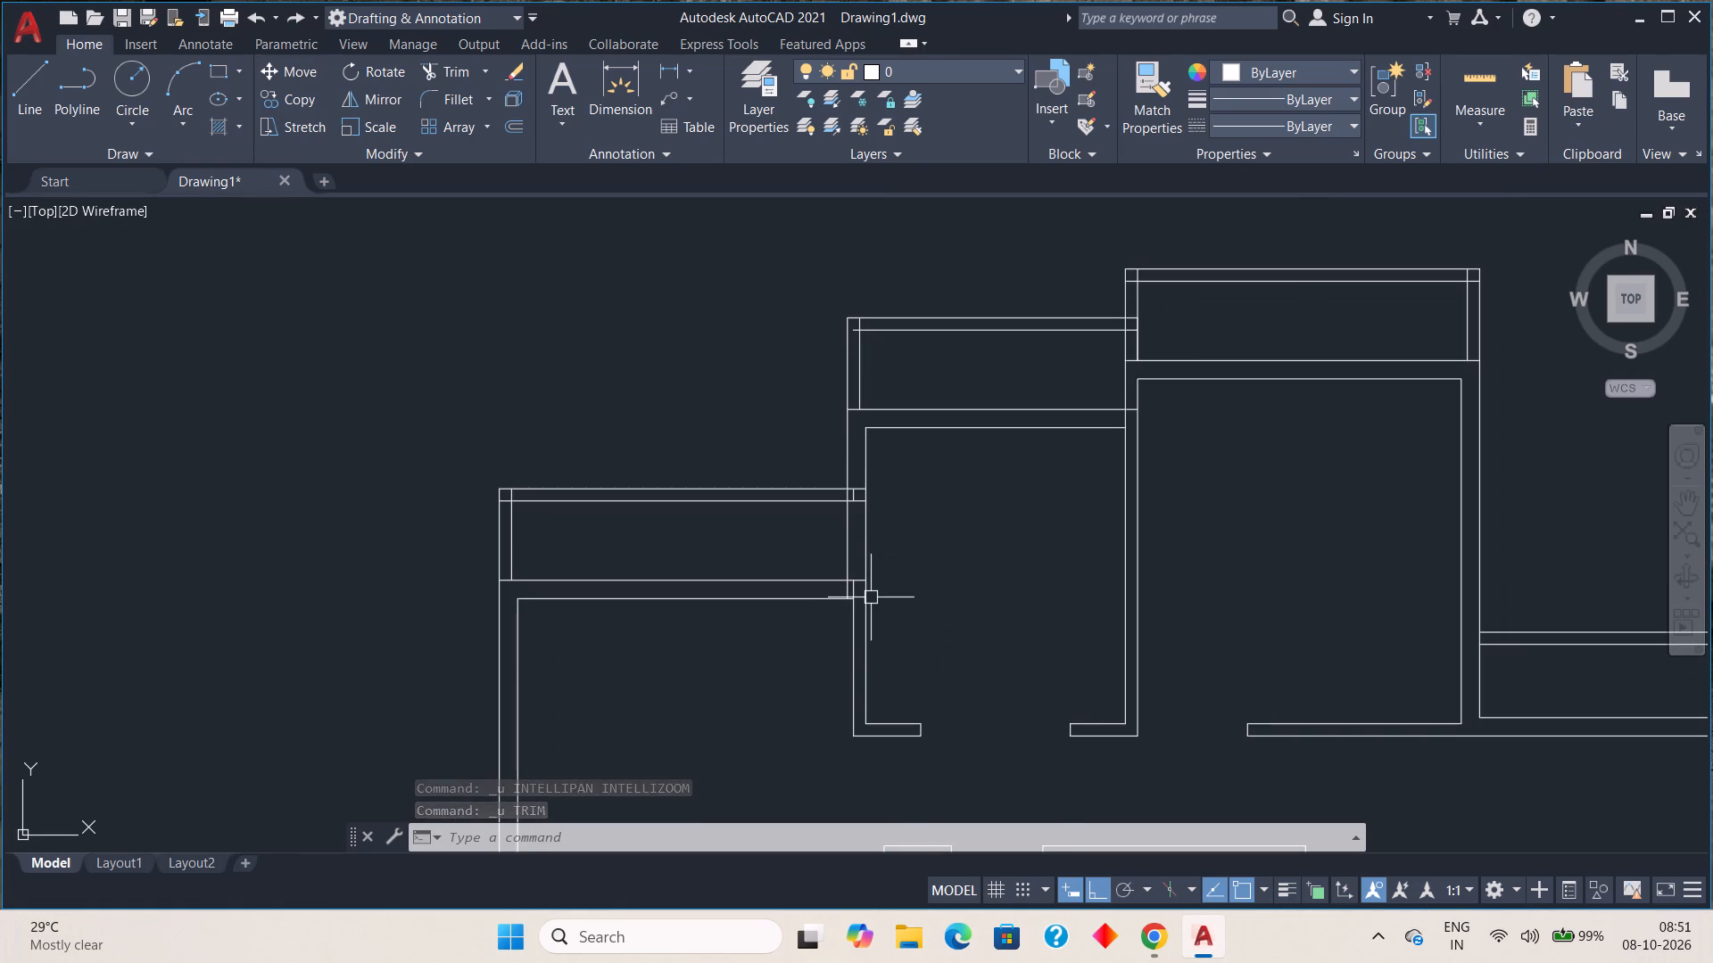
Trim the two short vertical pieces and the strip's two top line ends at the left-hand strip's junction with the upper middle room's left wall.
type("tr")
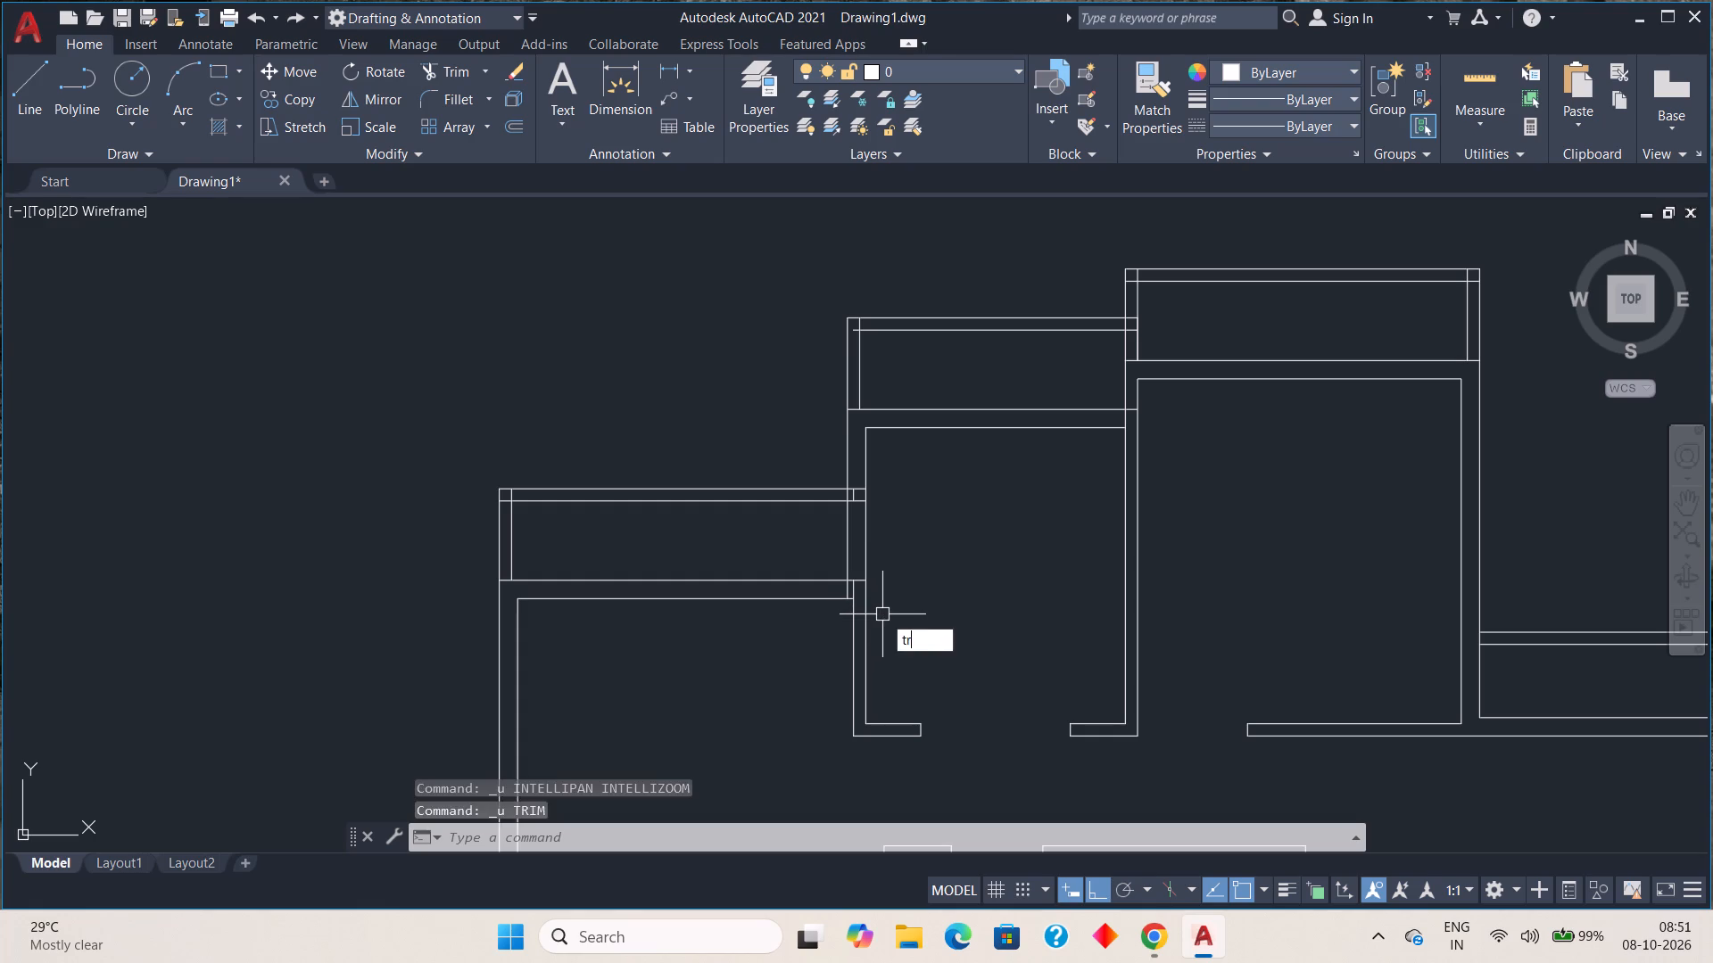
key("space")
scroll(855, 581, "up", 3)
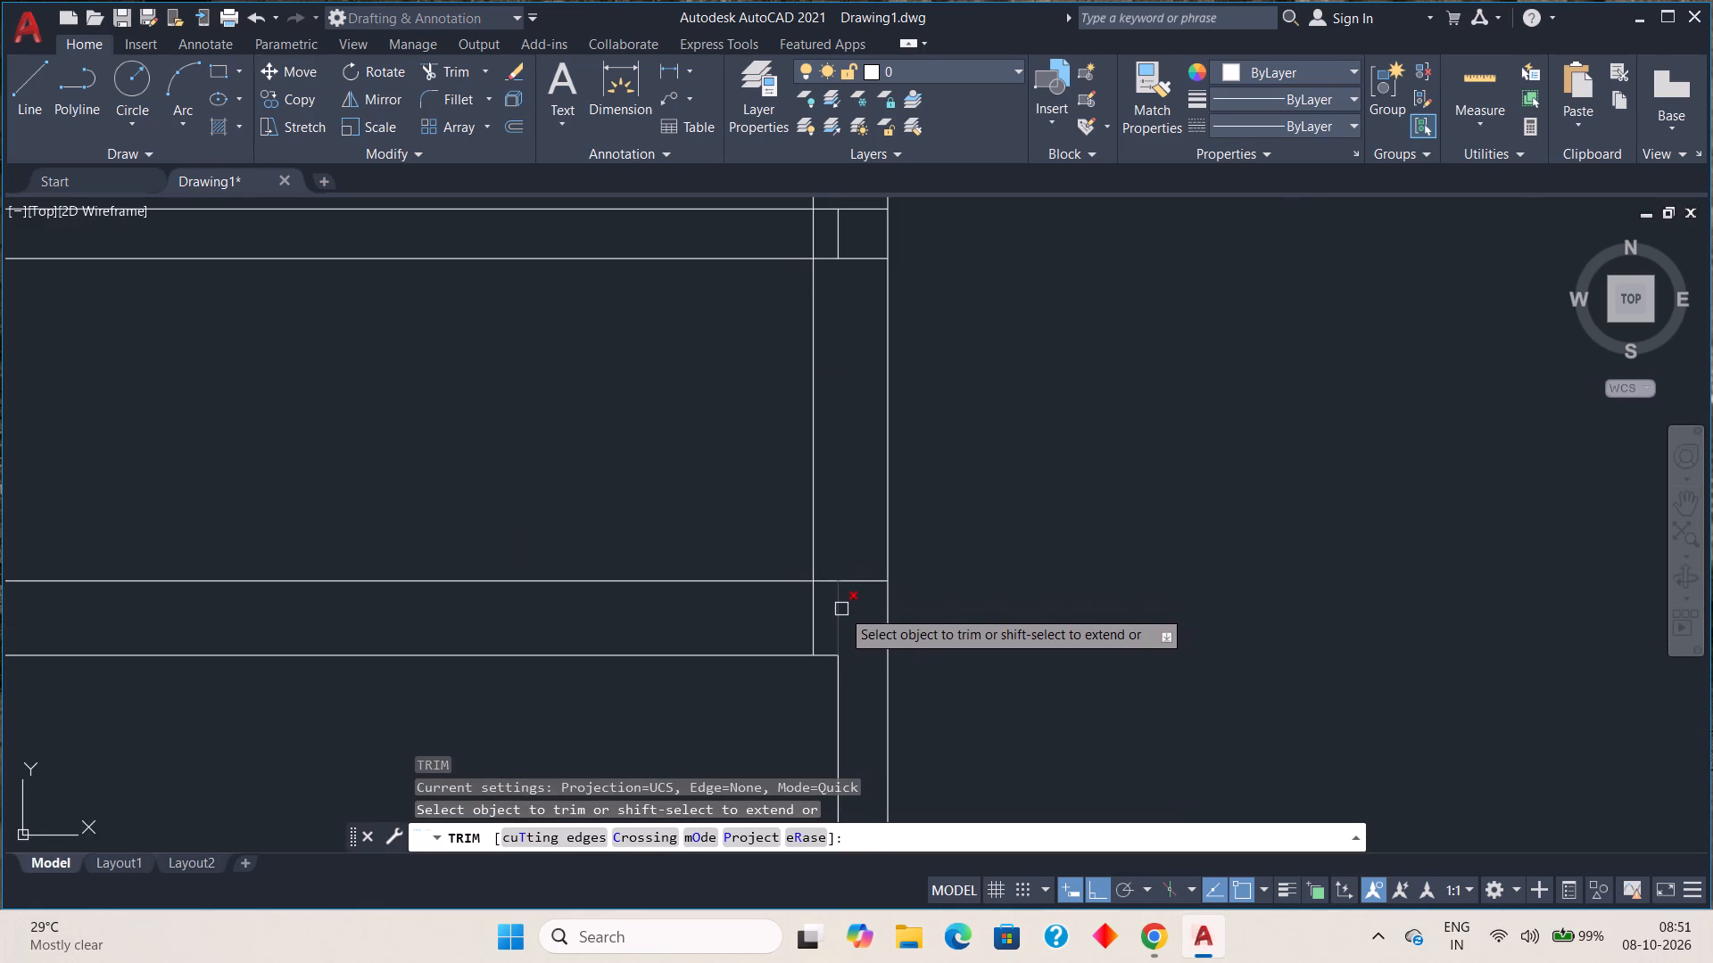
left_click(840, 609)
scroll(874, 401, "down", 1)
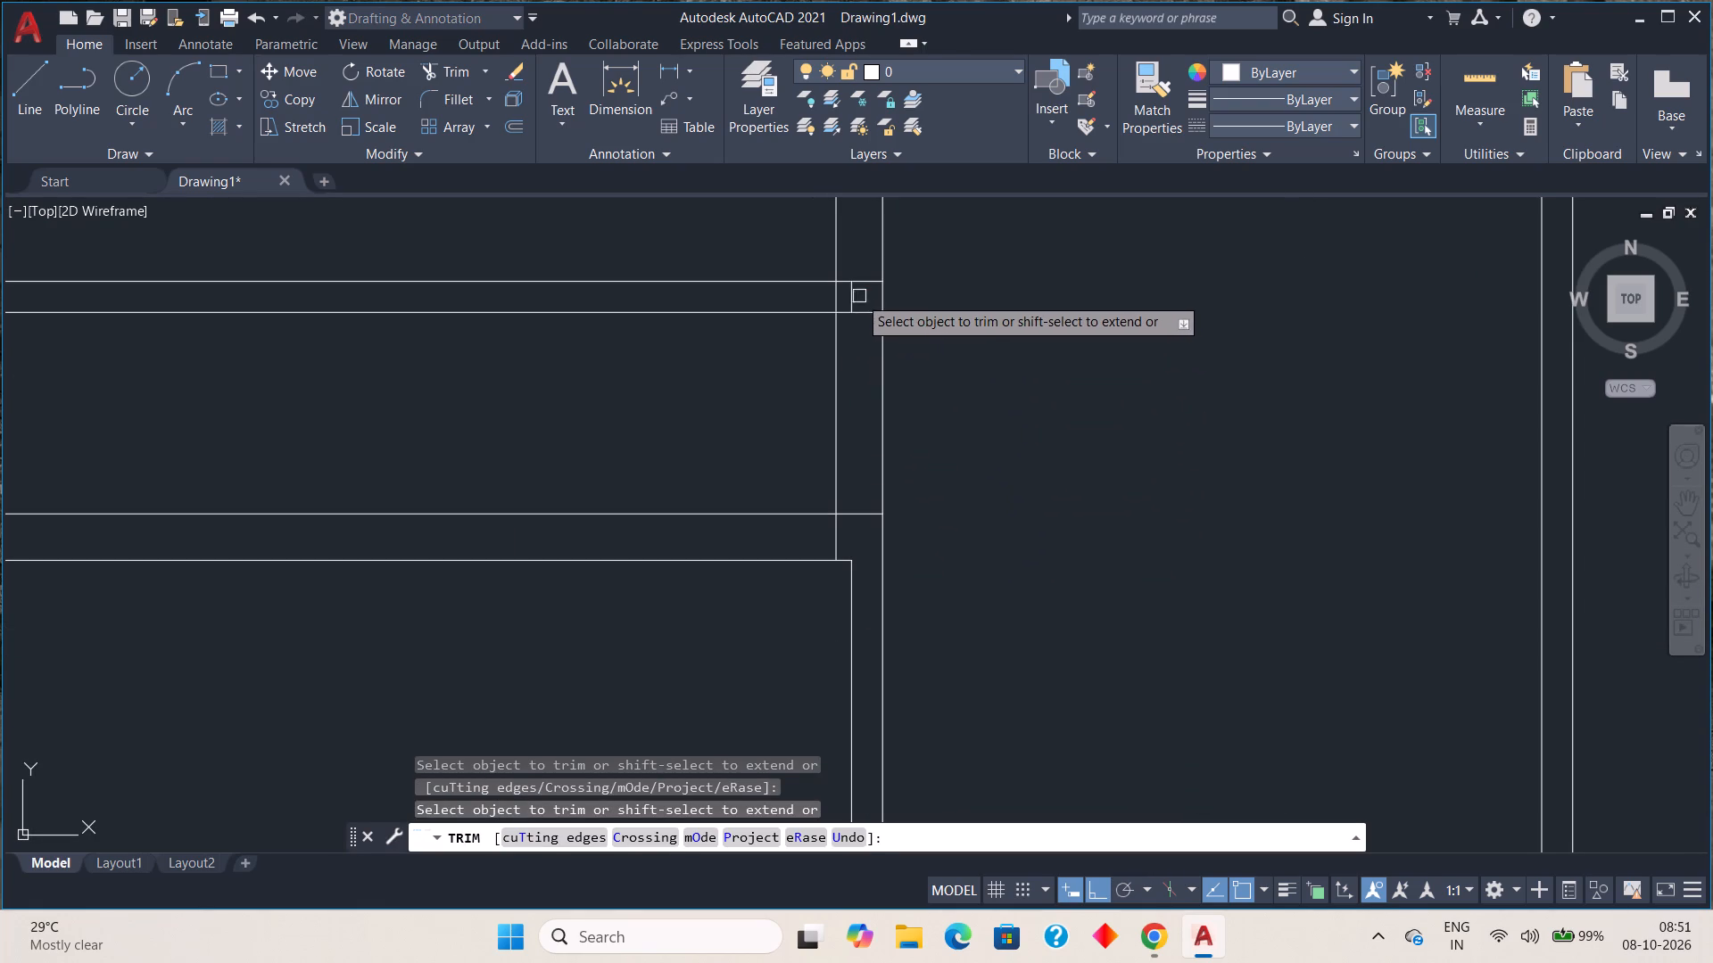
left_click(850, 293)
scroll(1088, 322, "down", 2)
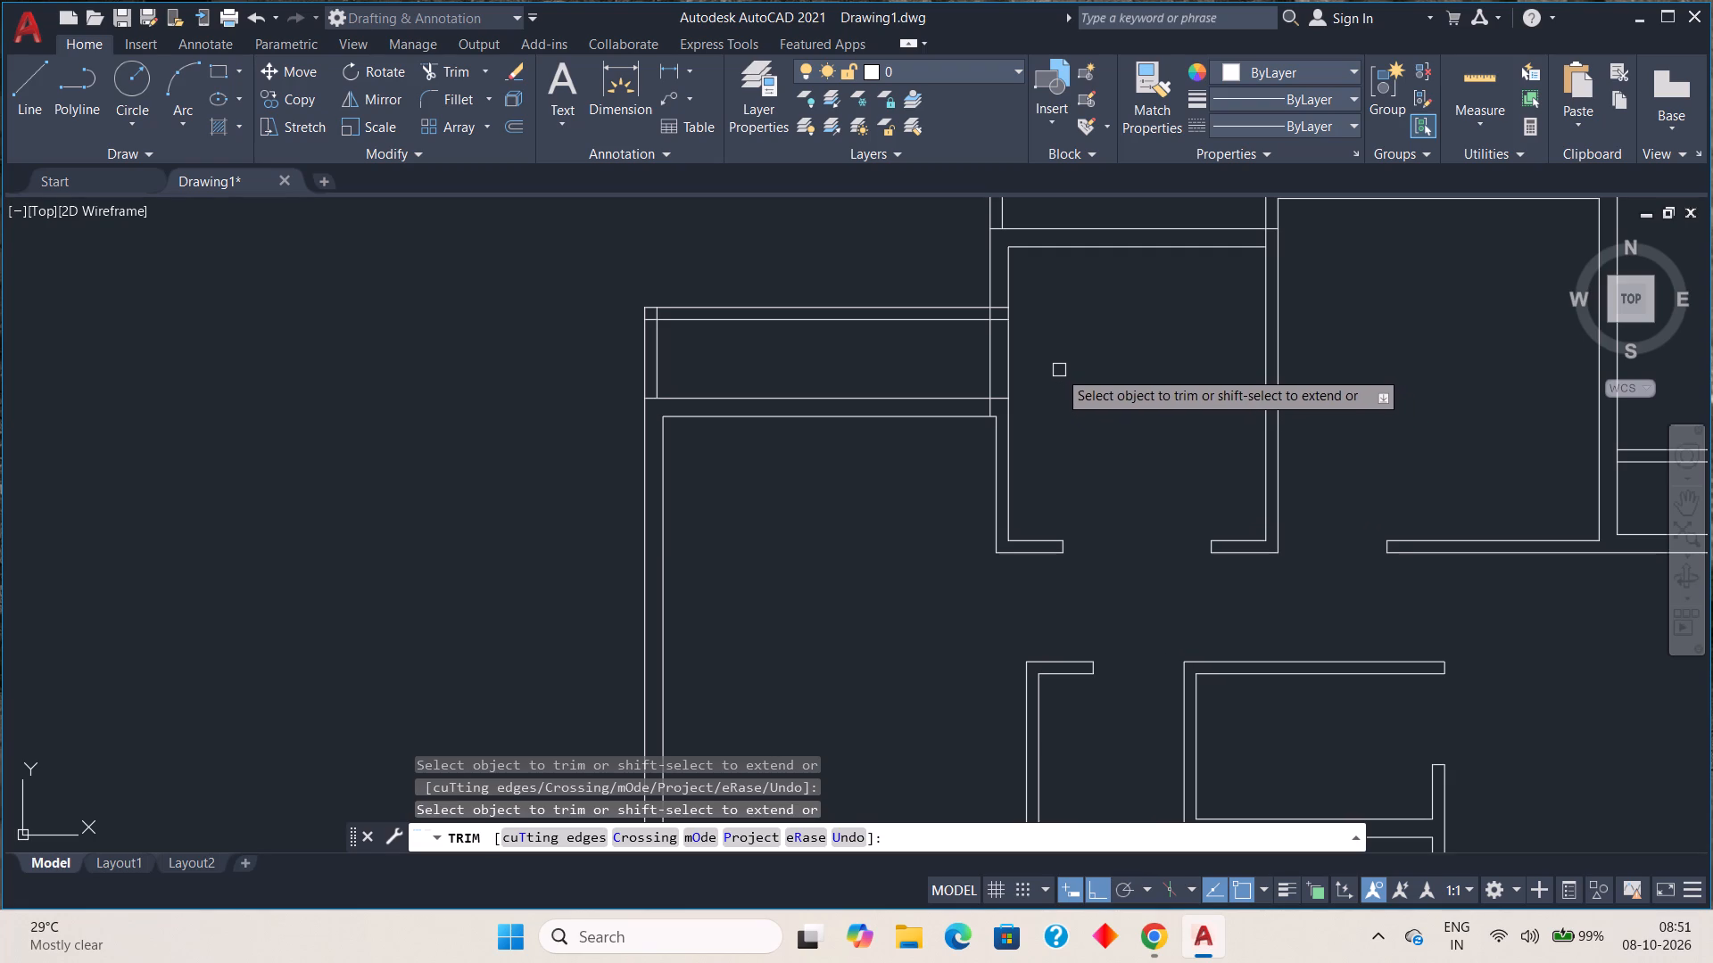
scroll(999, 308, "up", 3)
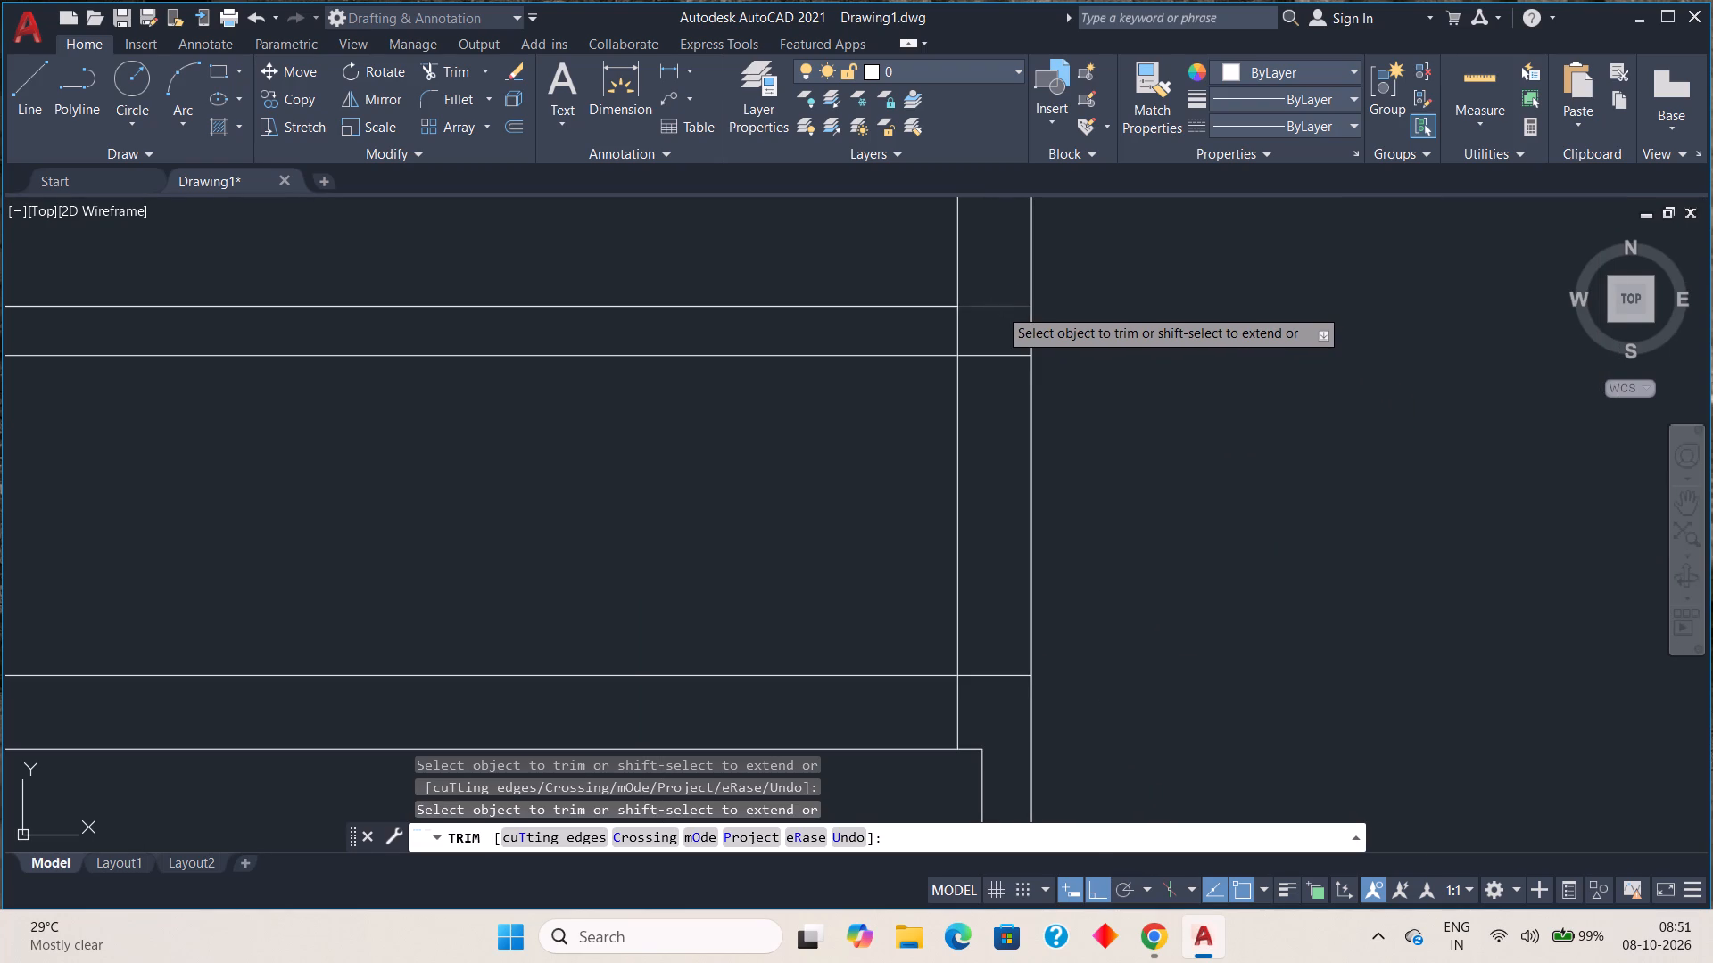
left_click(998, 308)
left_click(993, 358)
scroll(1001, 365, "down", 3)
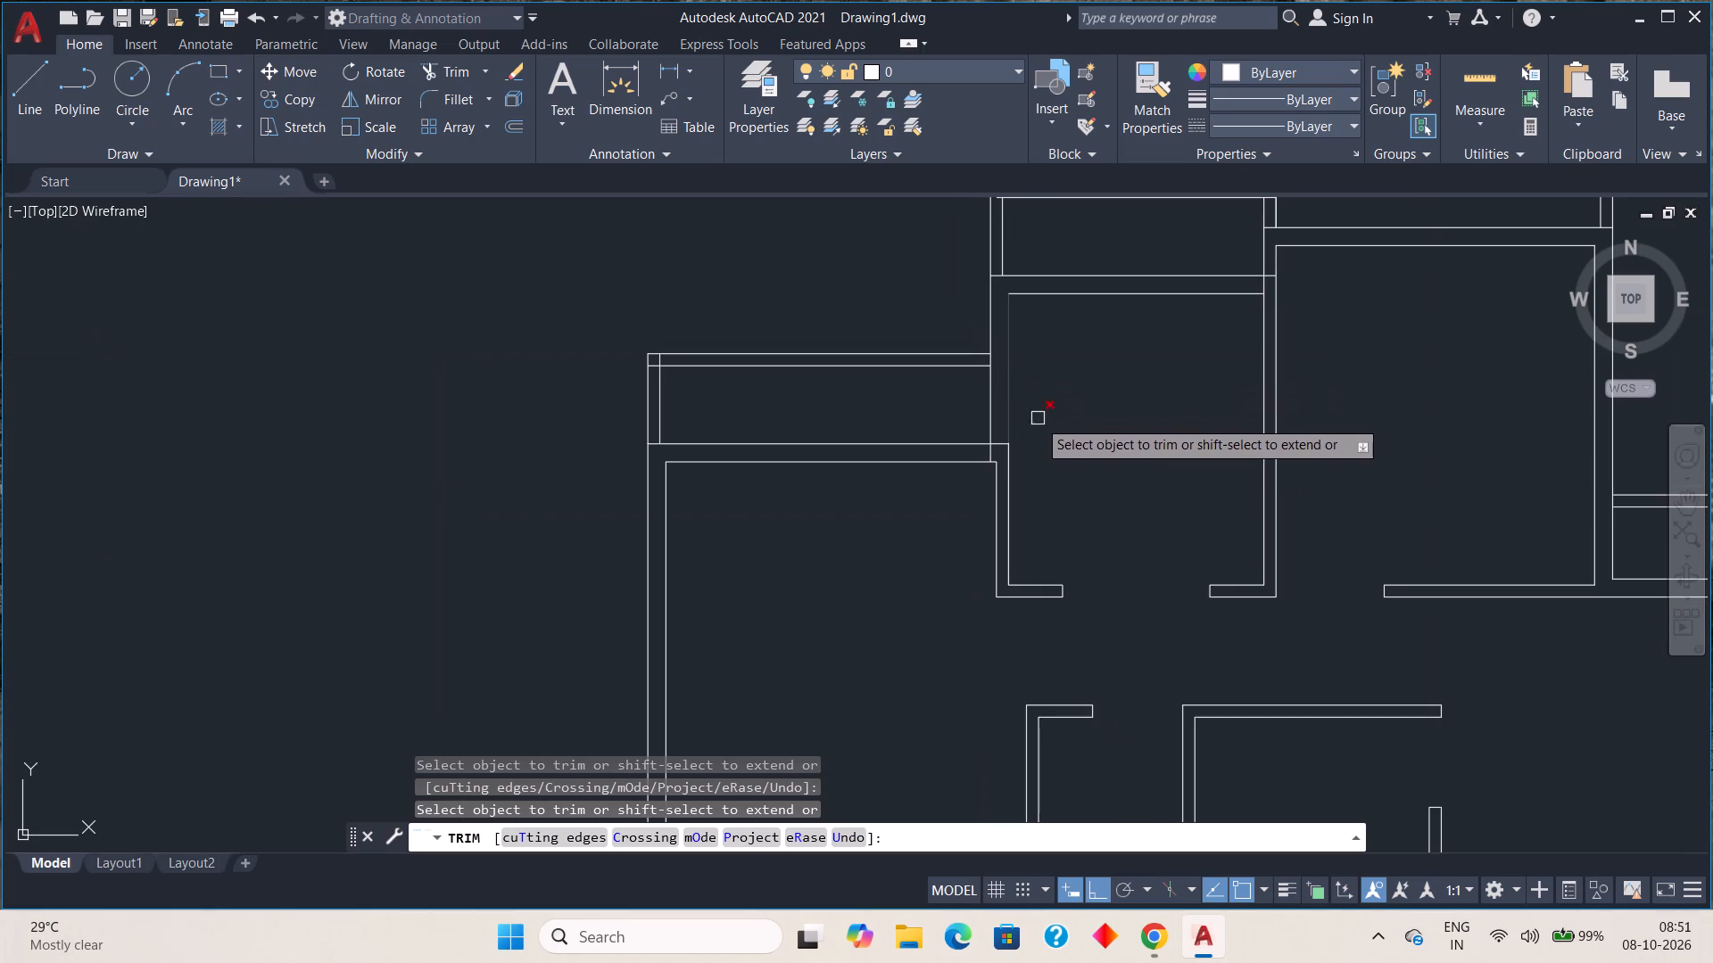
middle_click_drag(1112, 404, 1001, 470)
scroll(1001, 470, "down", 1)
middle_click_drag(1203, 435, 1063, 506)
key("Escape")
key("Escape")
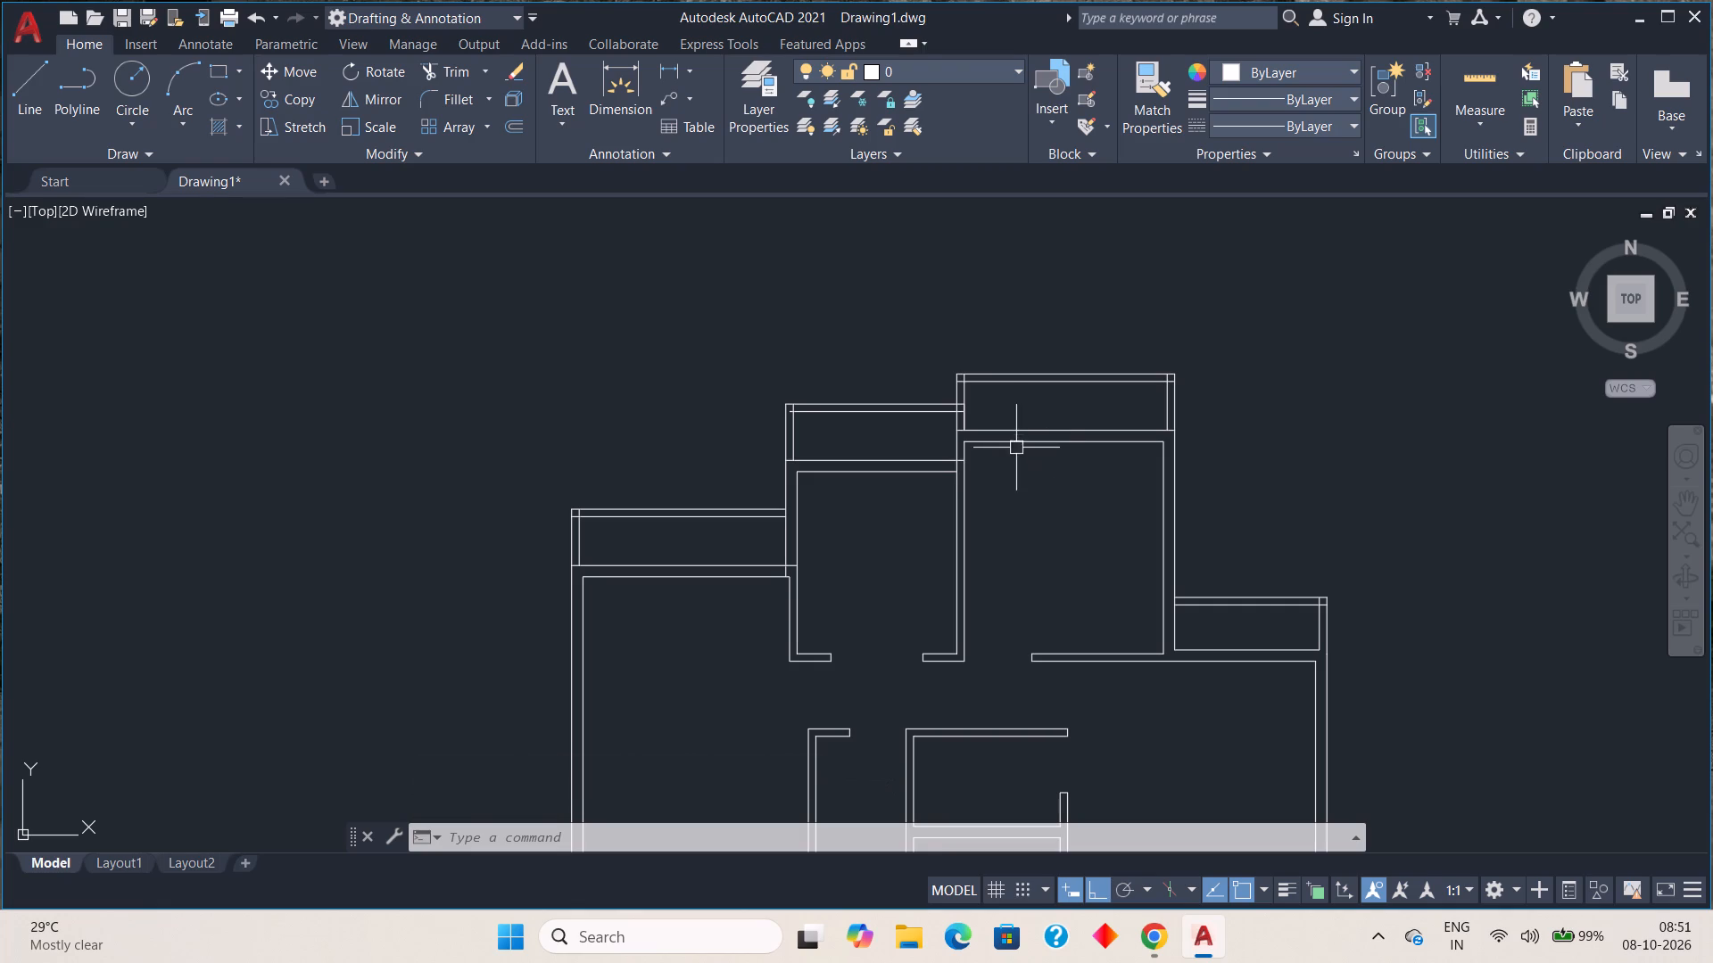
Offset the upper right room's inner left wall line 6" toward the upper middle room.
scroll(971, 527, "up", 3)
scroll(973, 460, "down", 1)
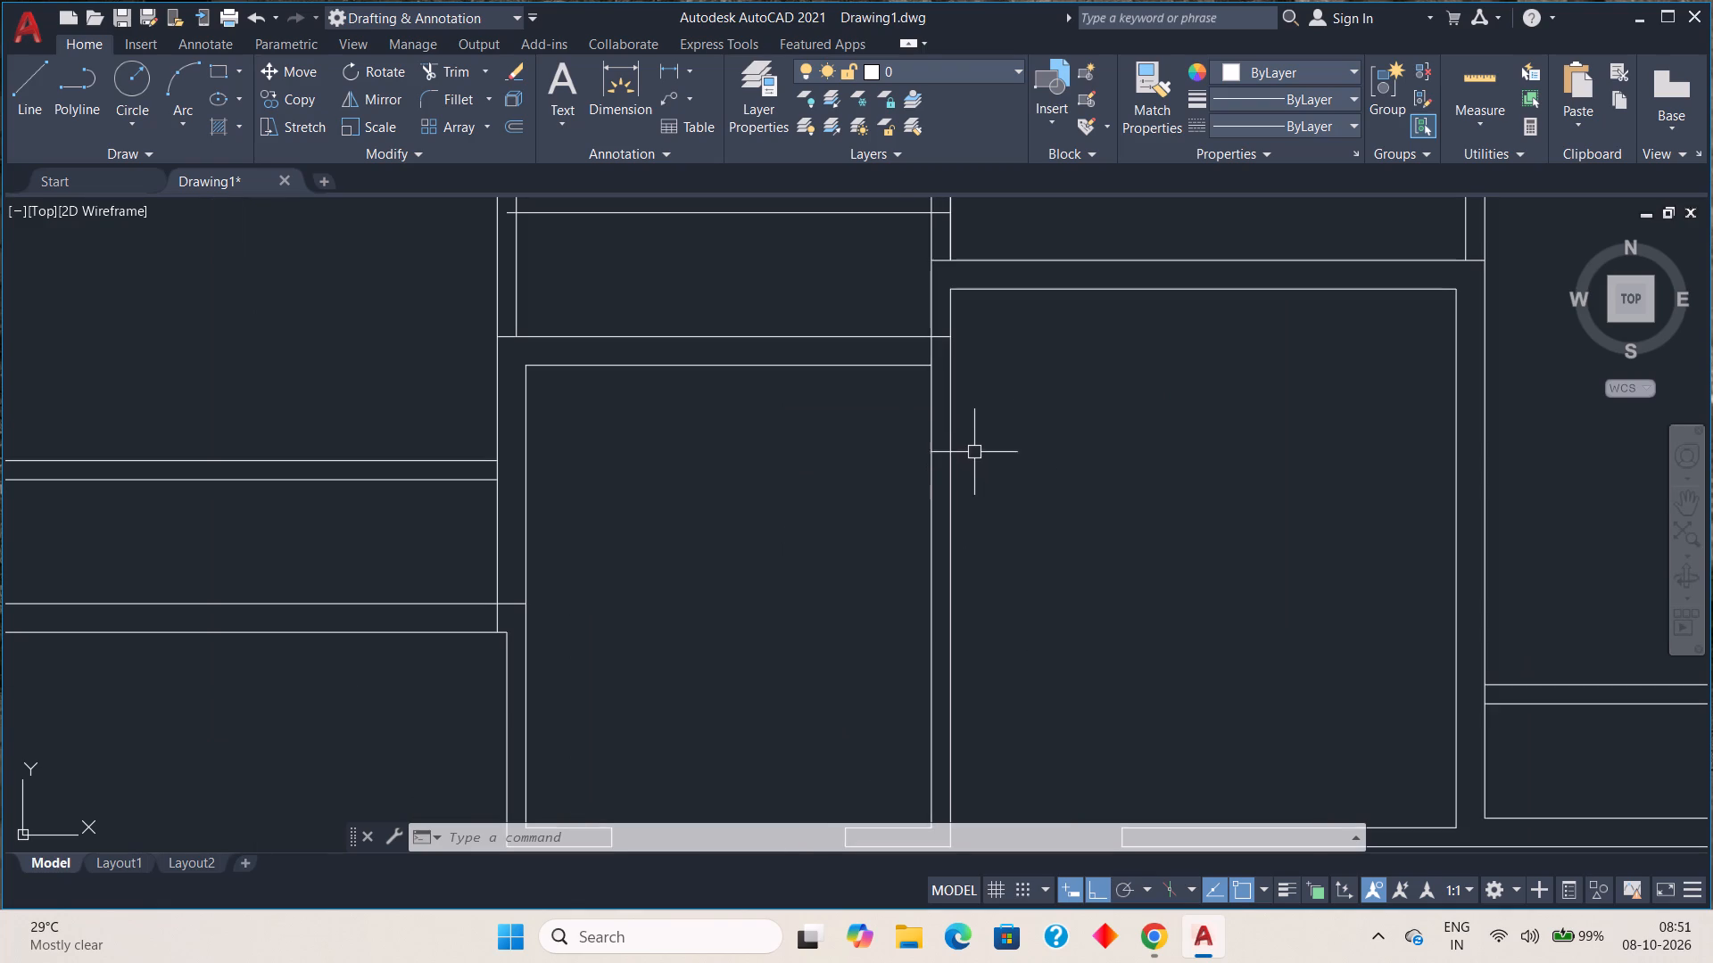
middle_click_drag(985, 411, 987, 498)
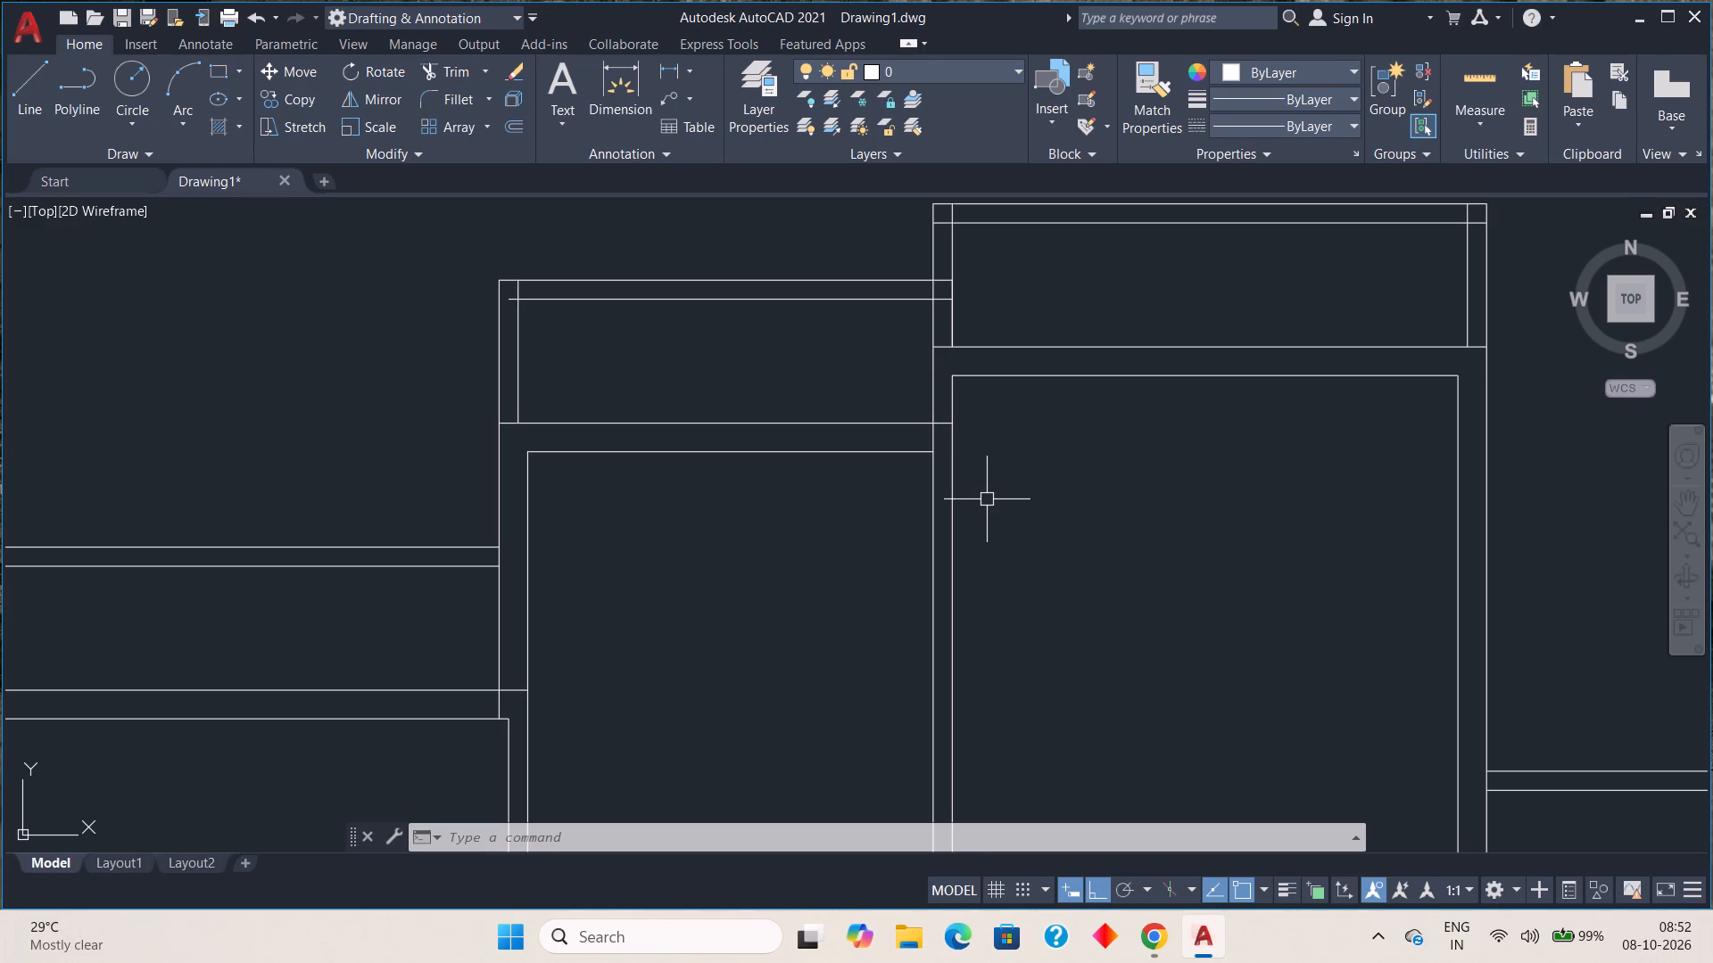
key("o")
key("Return")
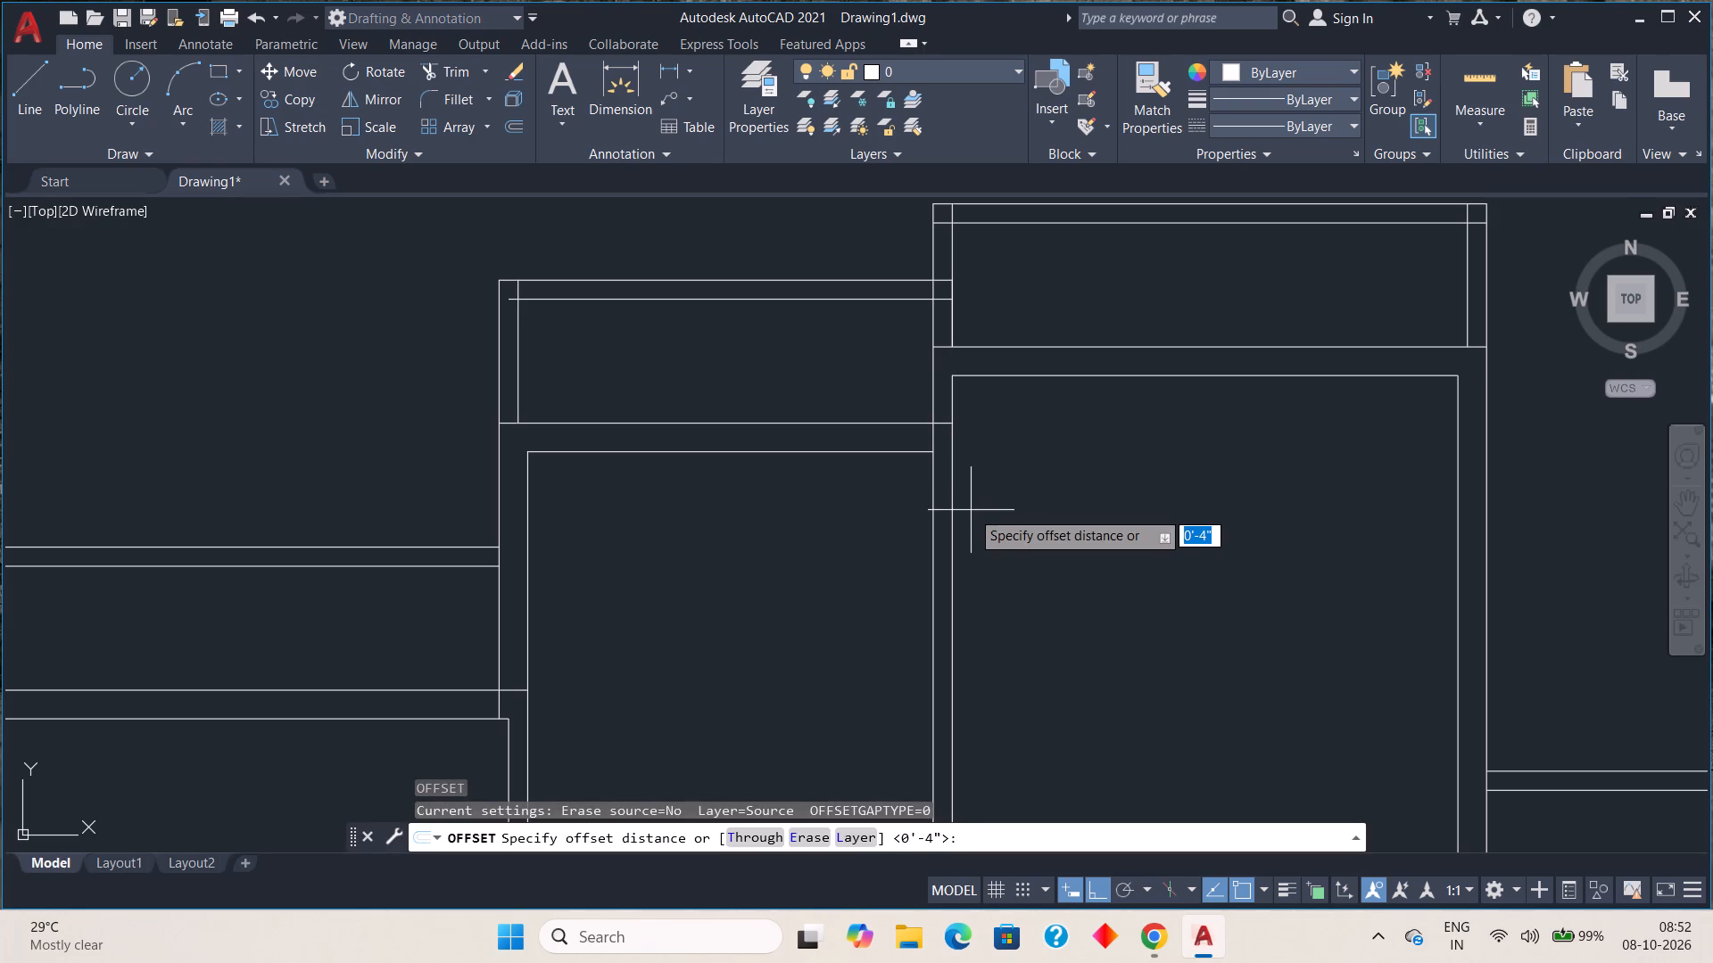
key("6")
key("shift+quotedbl")
key("Return")
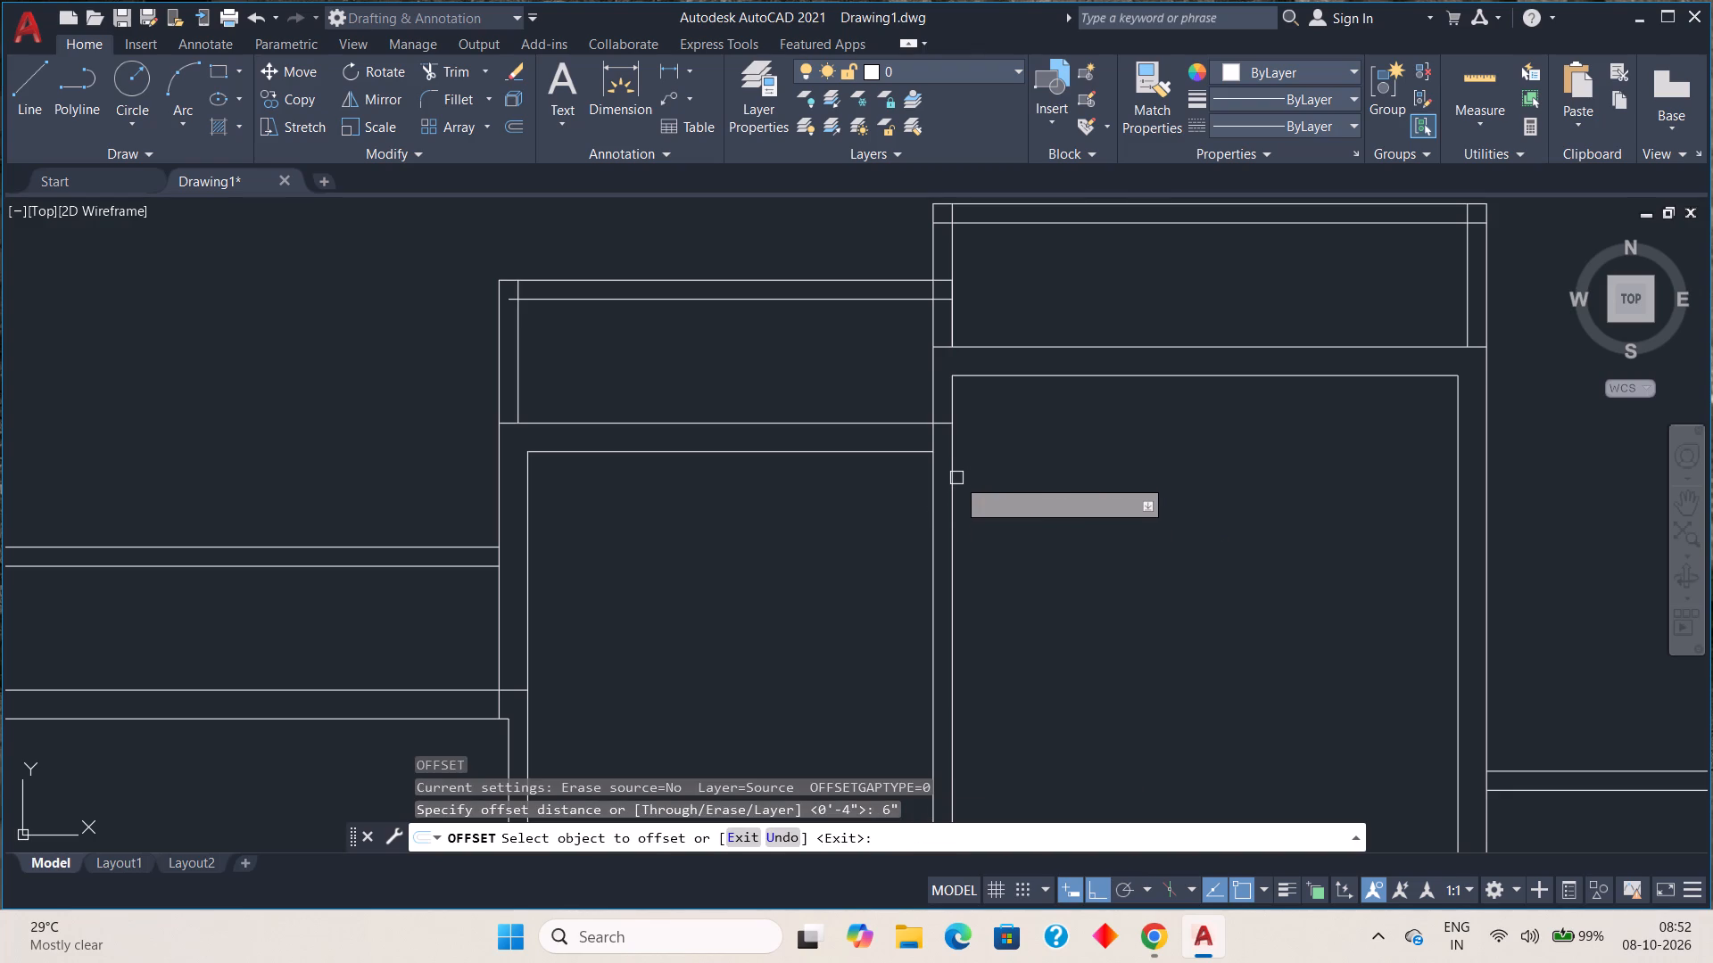
left_click(953, 477)
left_click(875, 495)
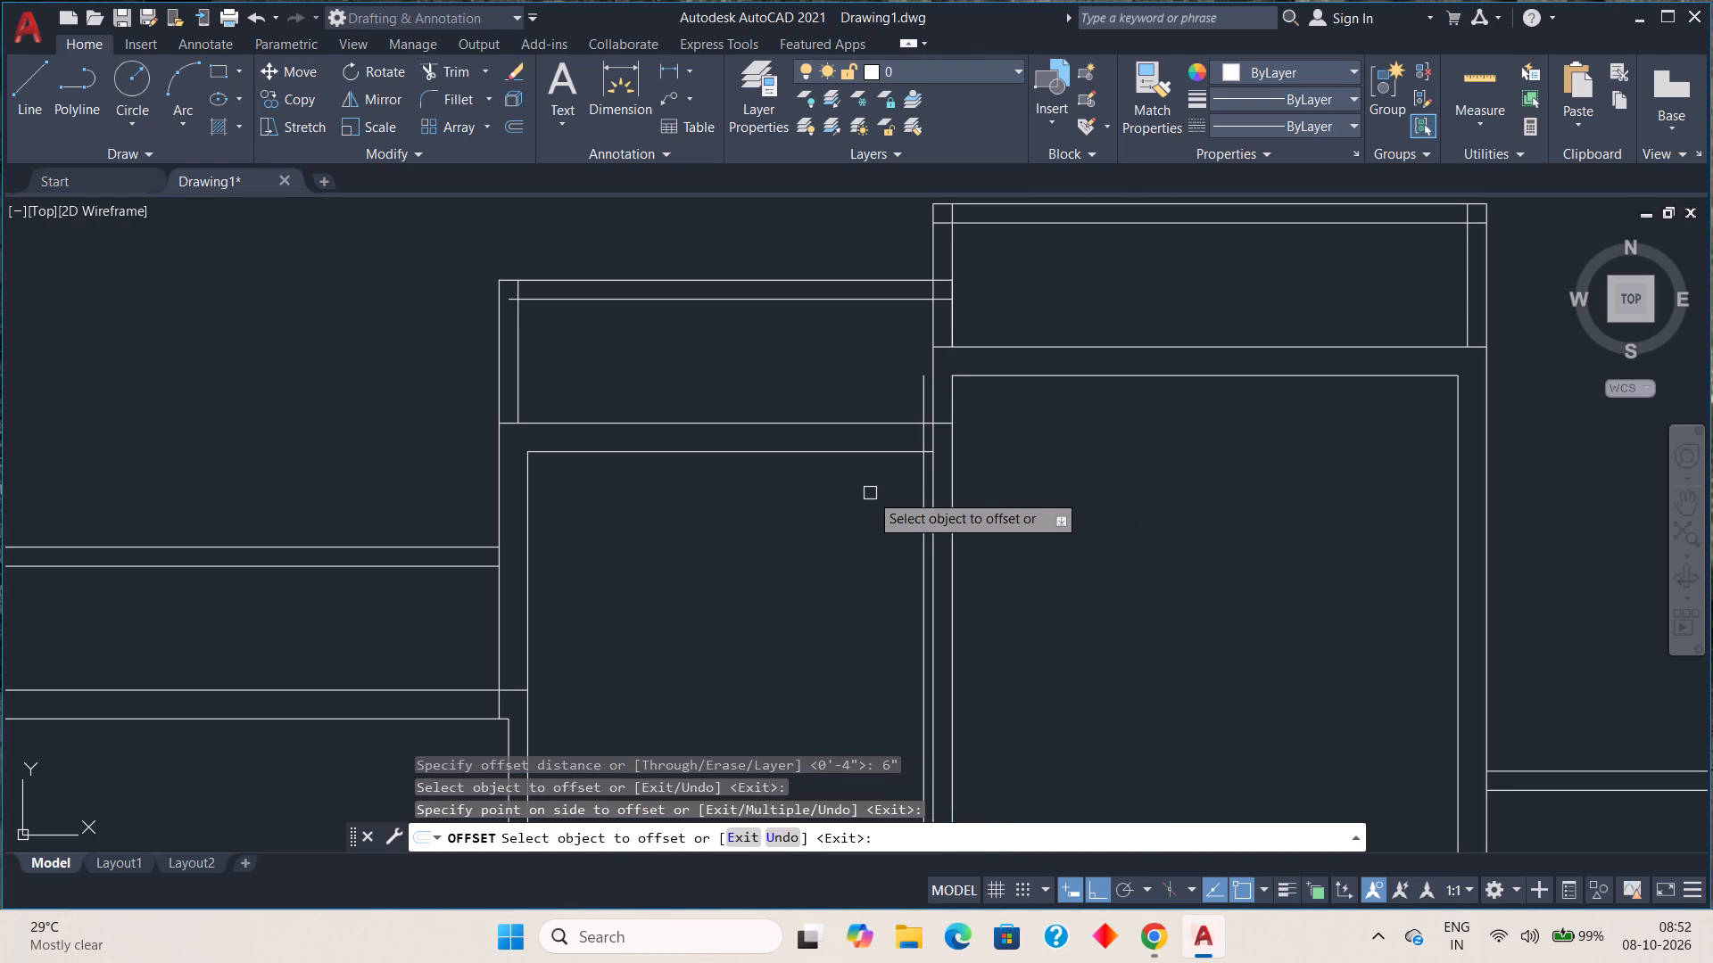
key("Escape")
key("Escape")
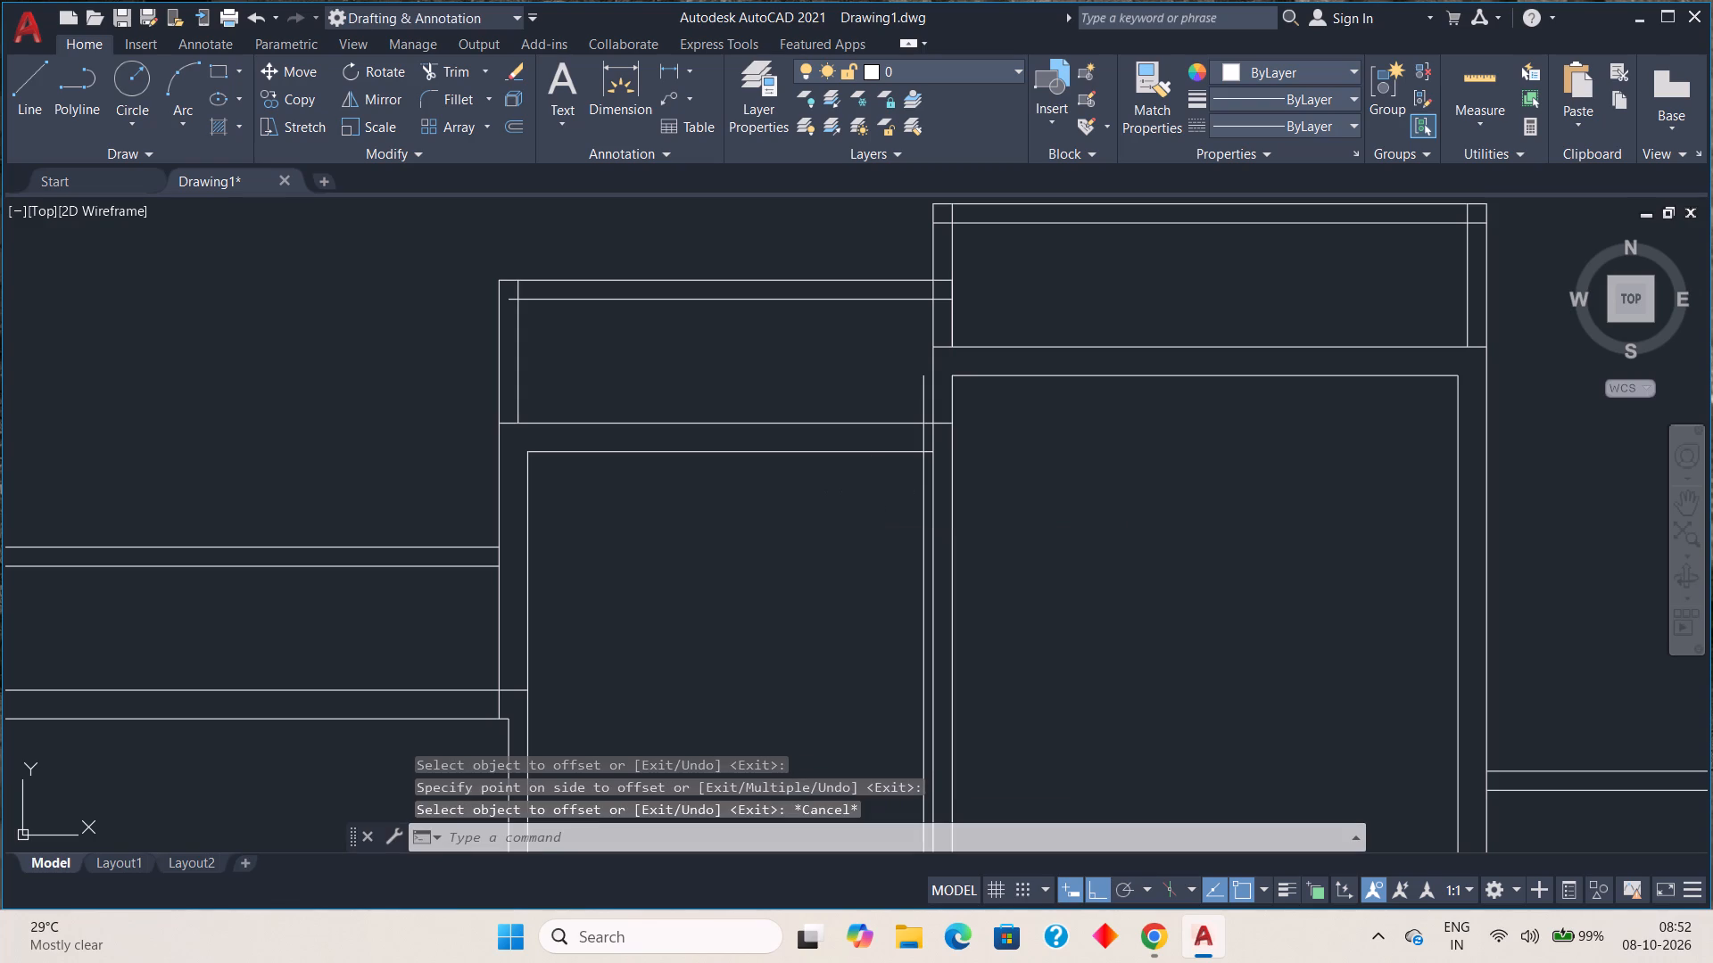
Fillet the 6" offset line with the lower line of the strip above the upper right room, using a zero radius.
type("f r")
key("space")
key("space")
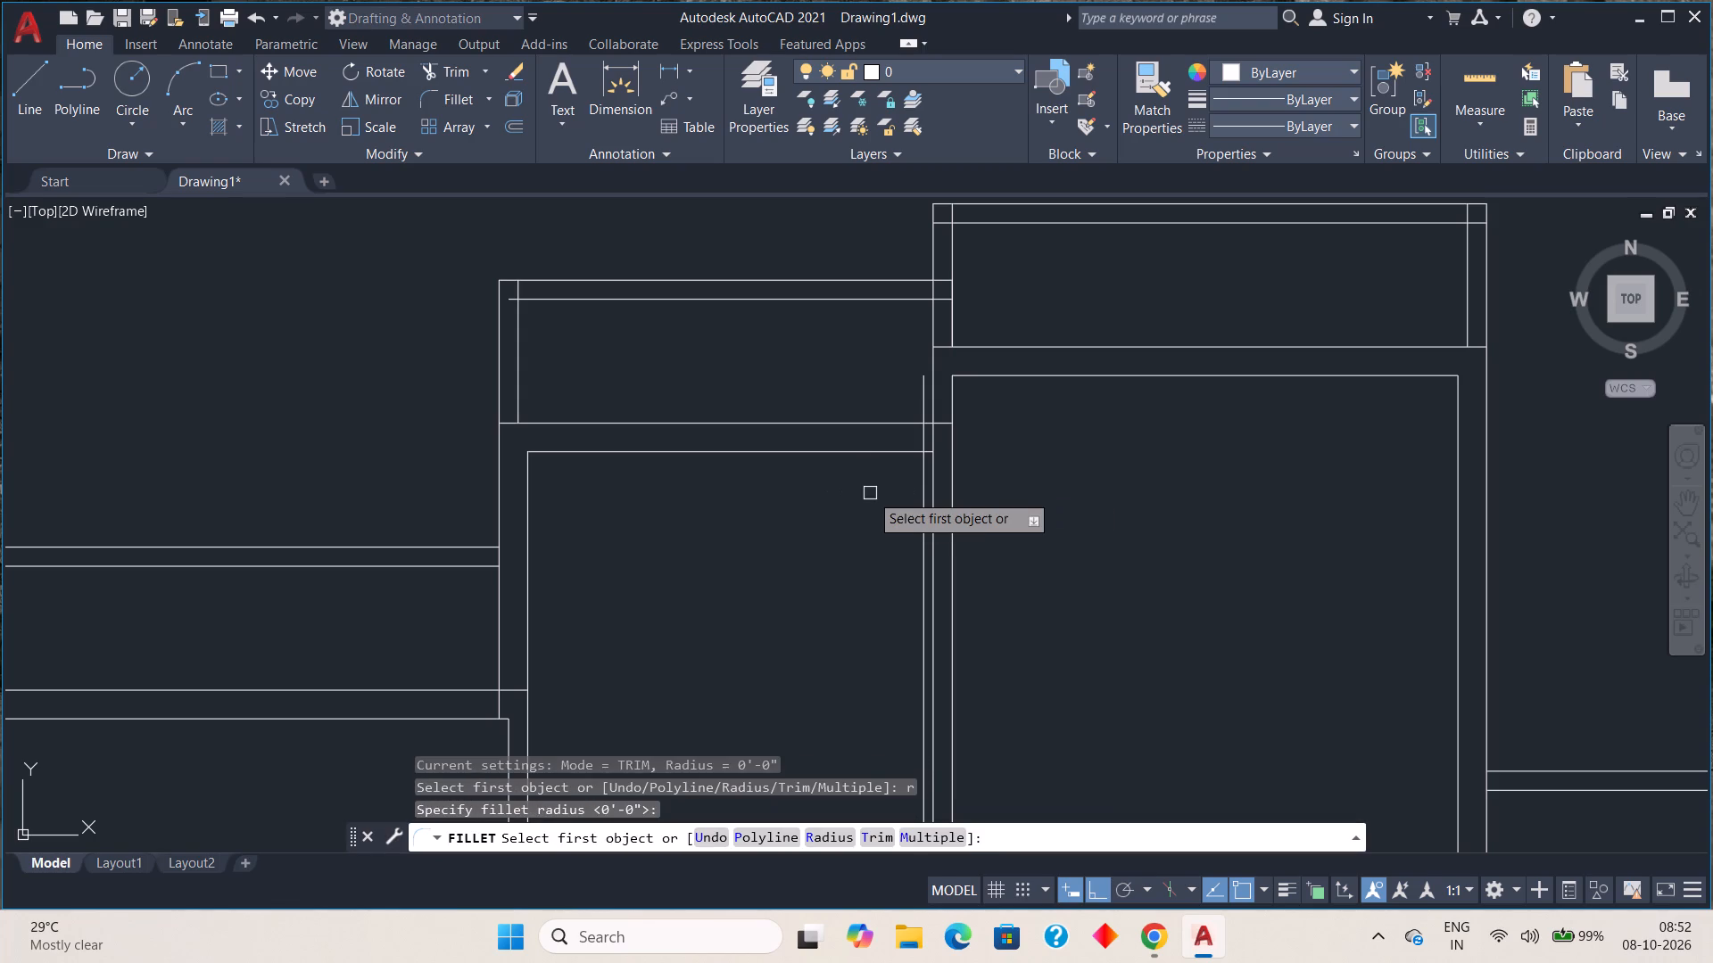
scroll(904, 387, "up", 2)
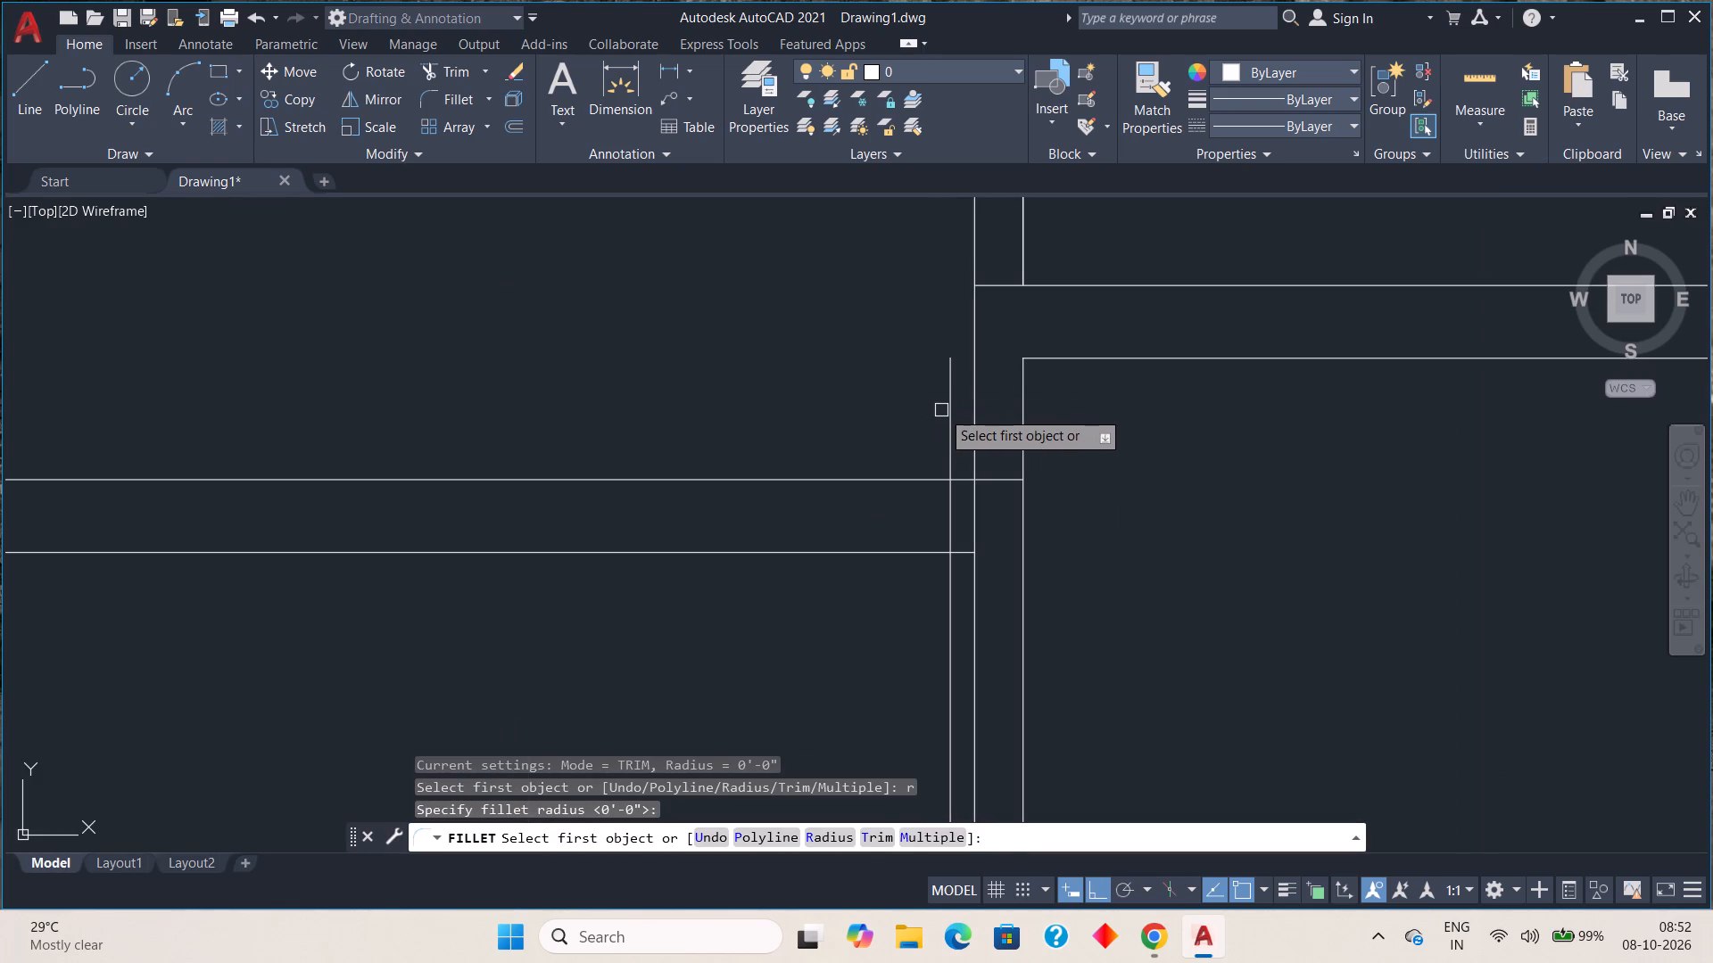
left_click(948, 407)
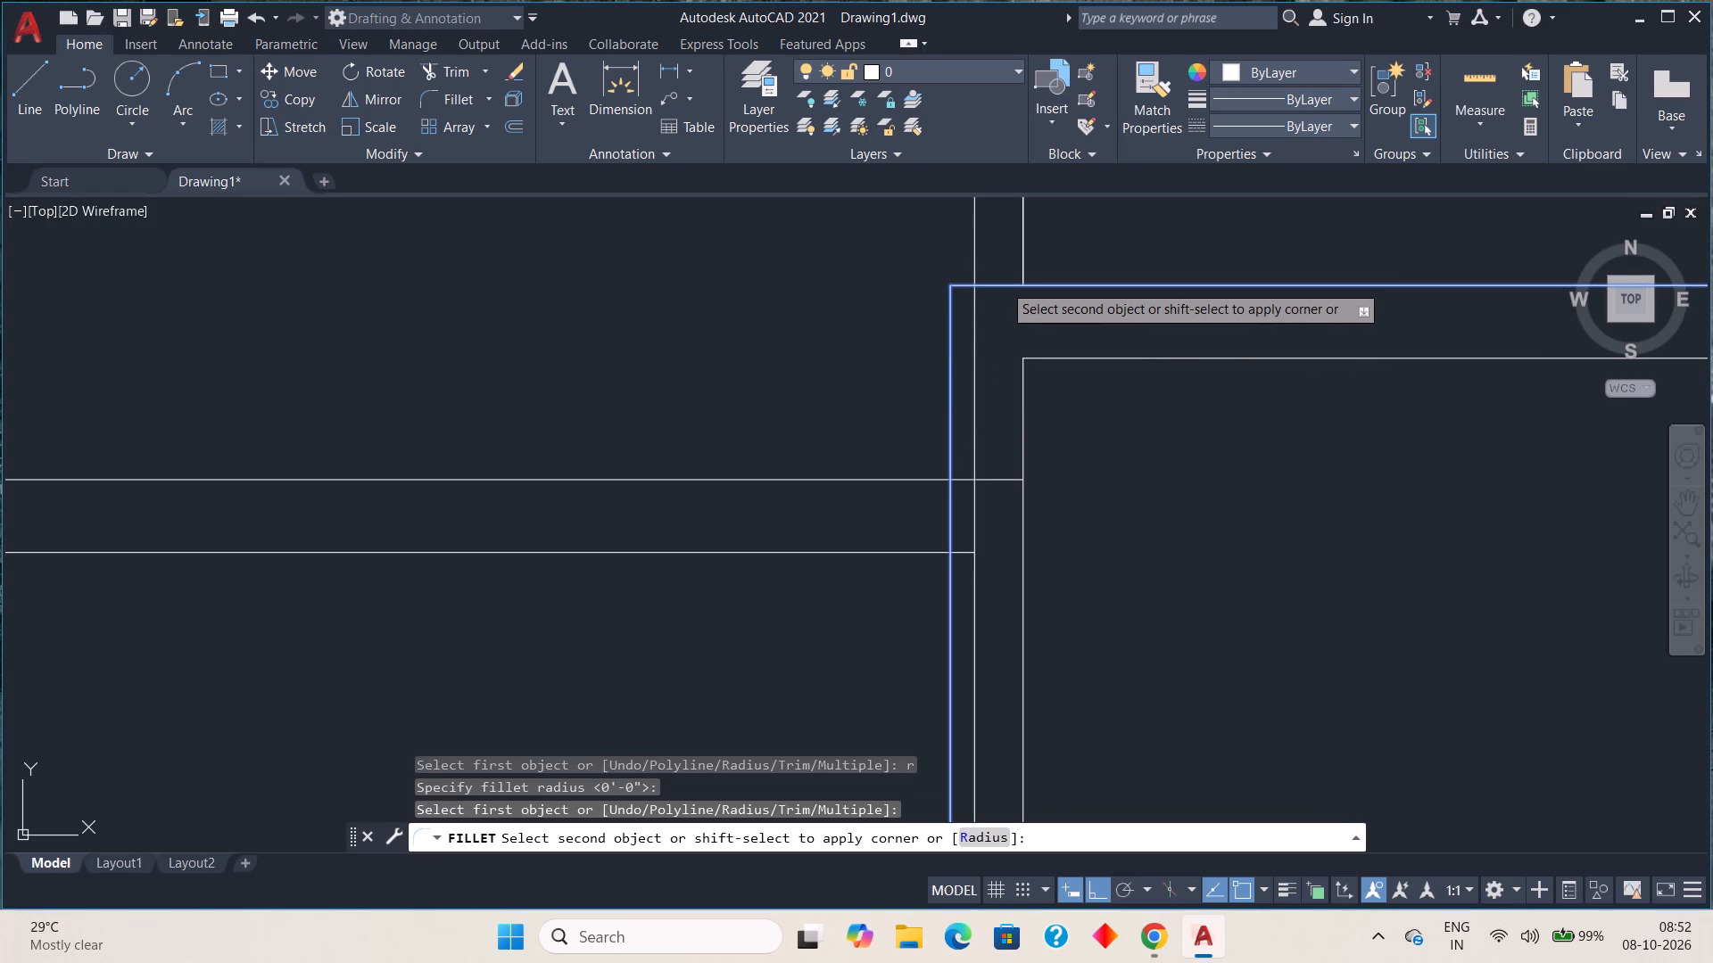
left_click(1003, 284)
Stretch the 6" offset line's upper end up to the level of the top line of the strip above the upper right room.
scroll(1033, 342, "down", 3)
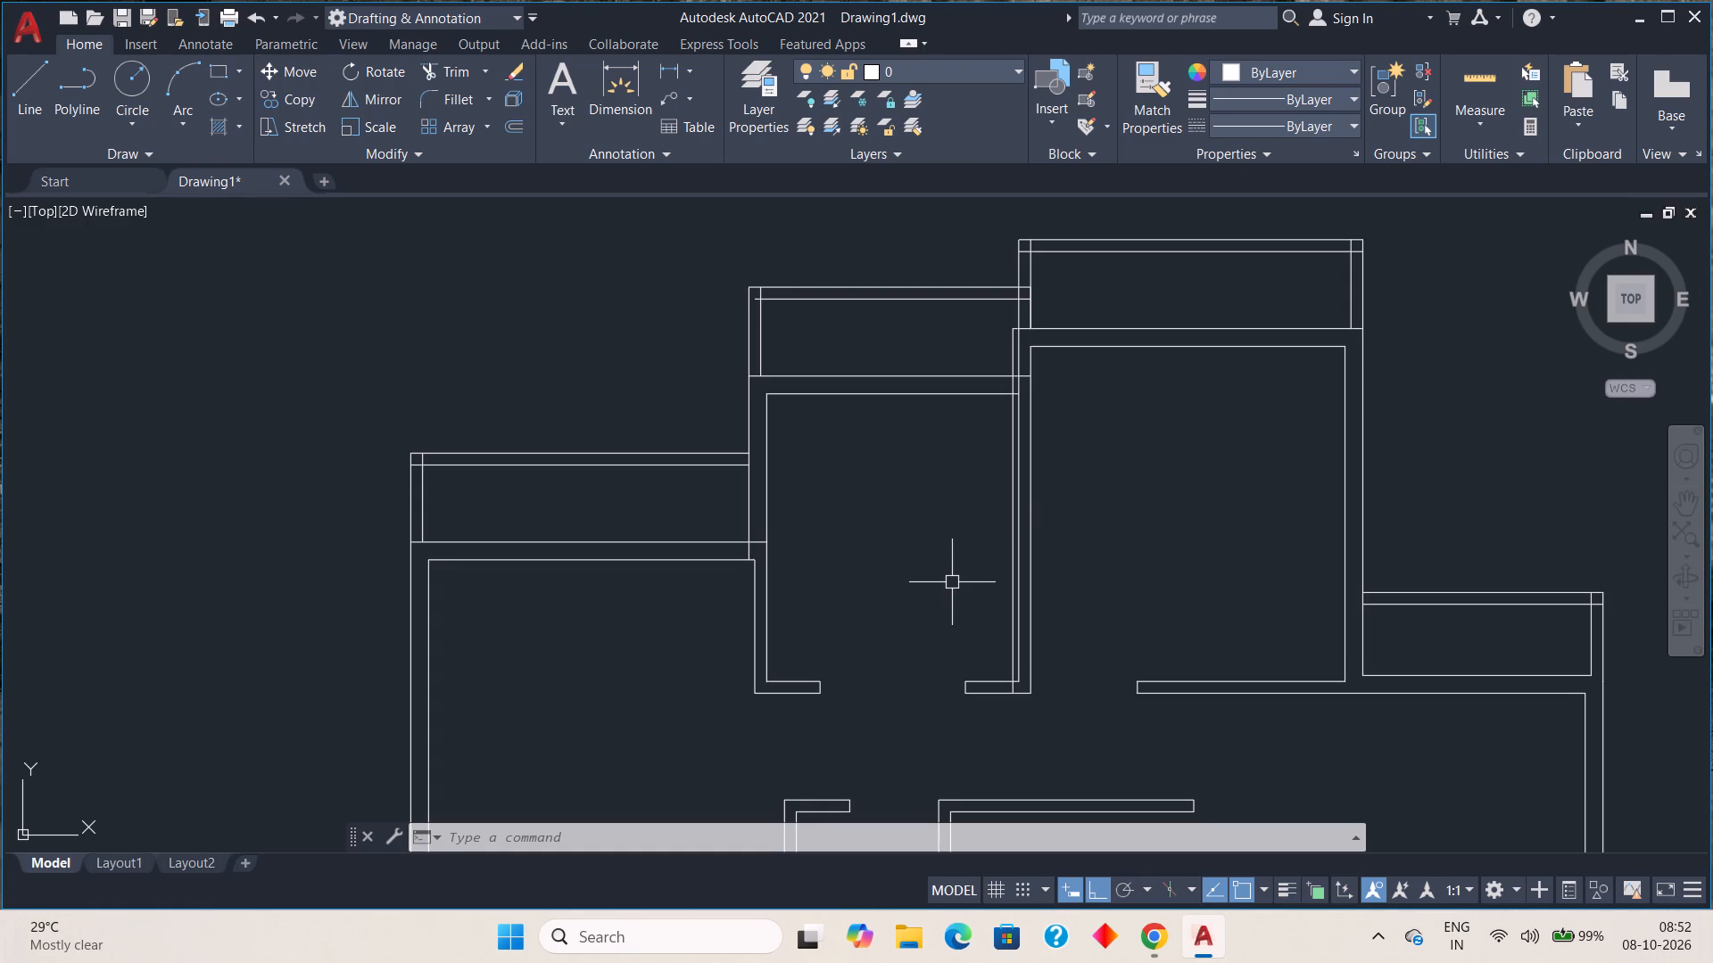
scroll(1035, 325, "up", 3)
key("Escape")
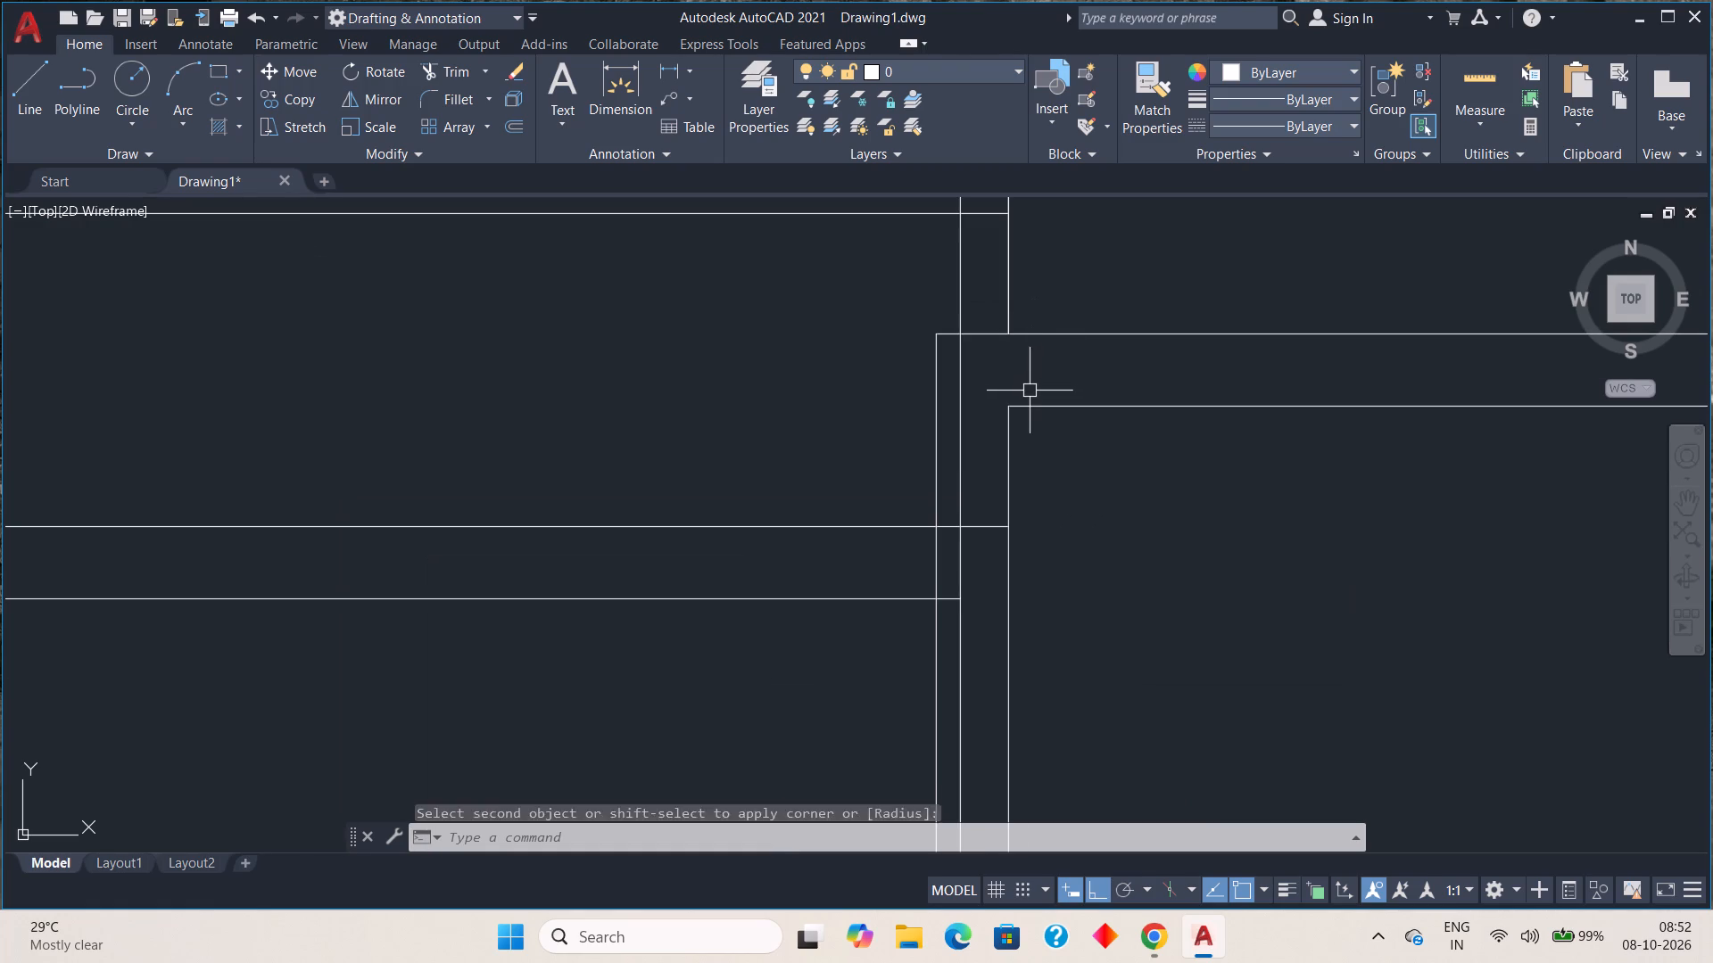
key("Escape")
left_click(933, 388)
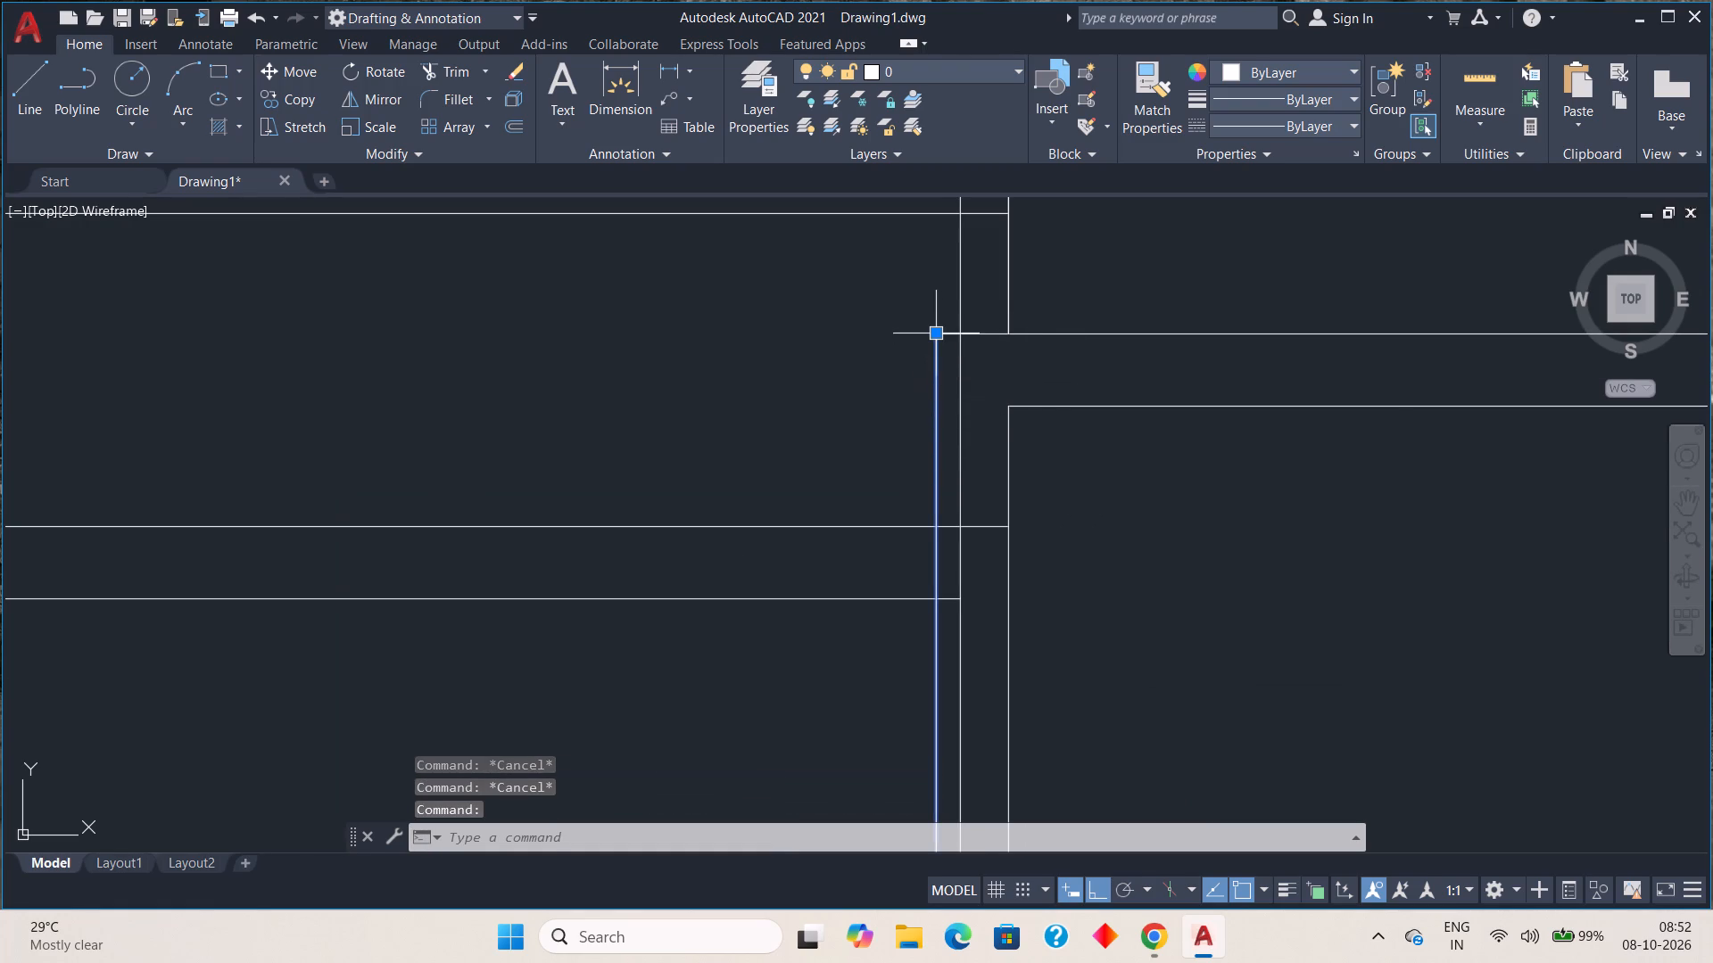
left_click(939, 334)
scroll(939, 334, "down", 3)
scroll(931, 255, "up", 2)
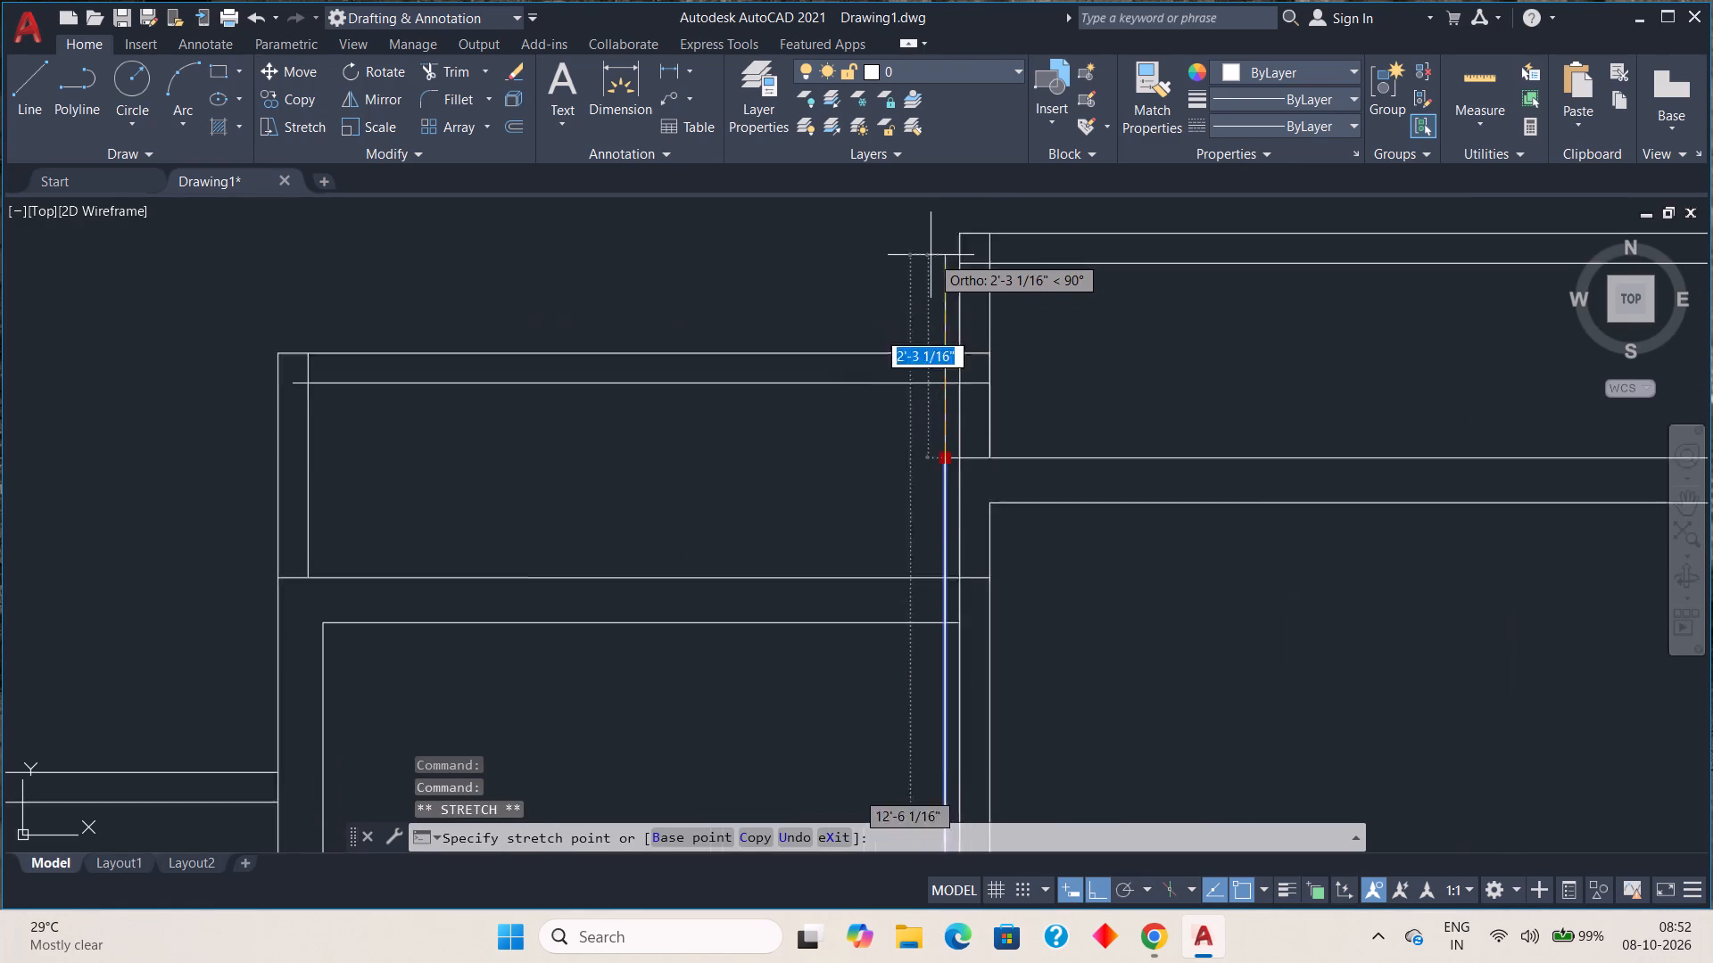
scroll(931, 255, "up", 2)
scroll(954, 226, "down", 1)
middle_click_drag(952, 230, 930, 369)
left_click(943, 350)
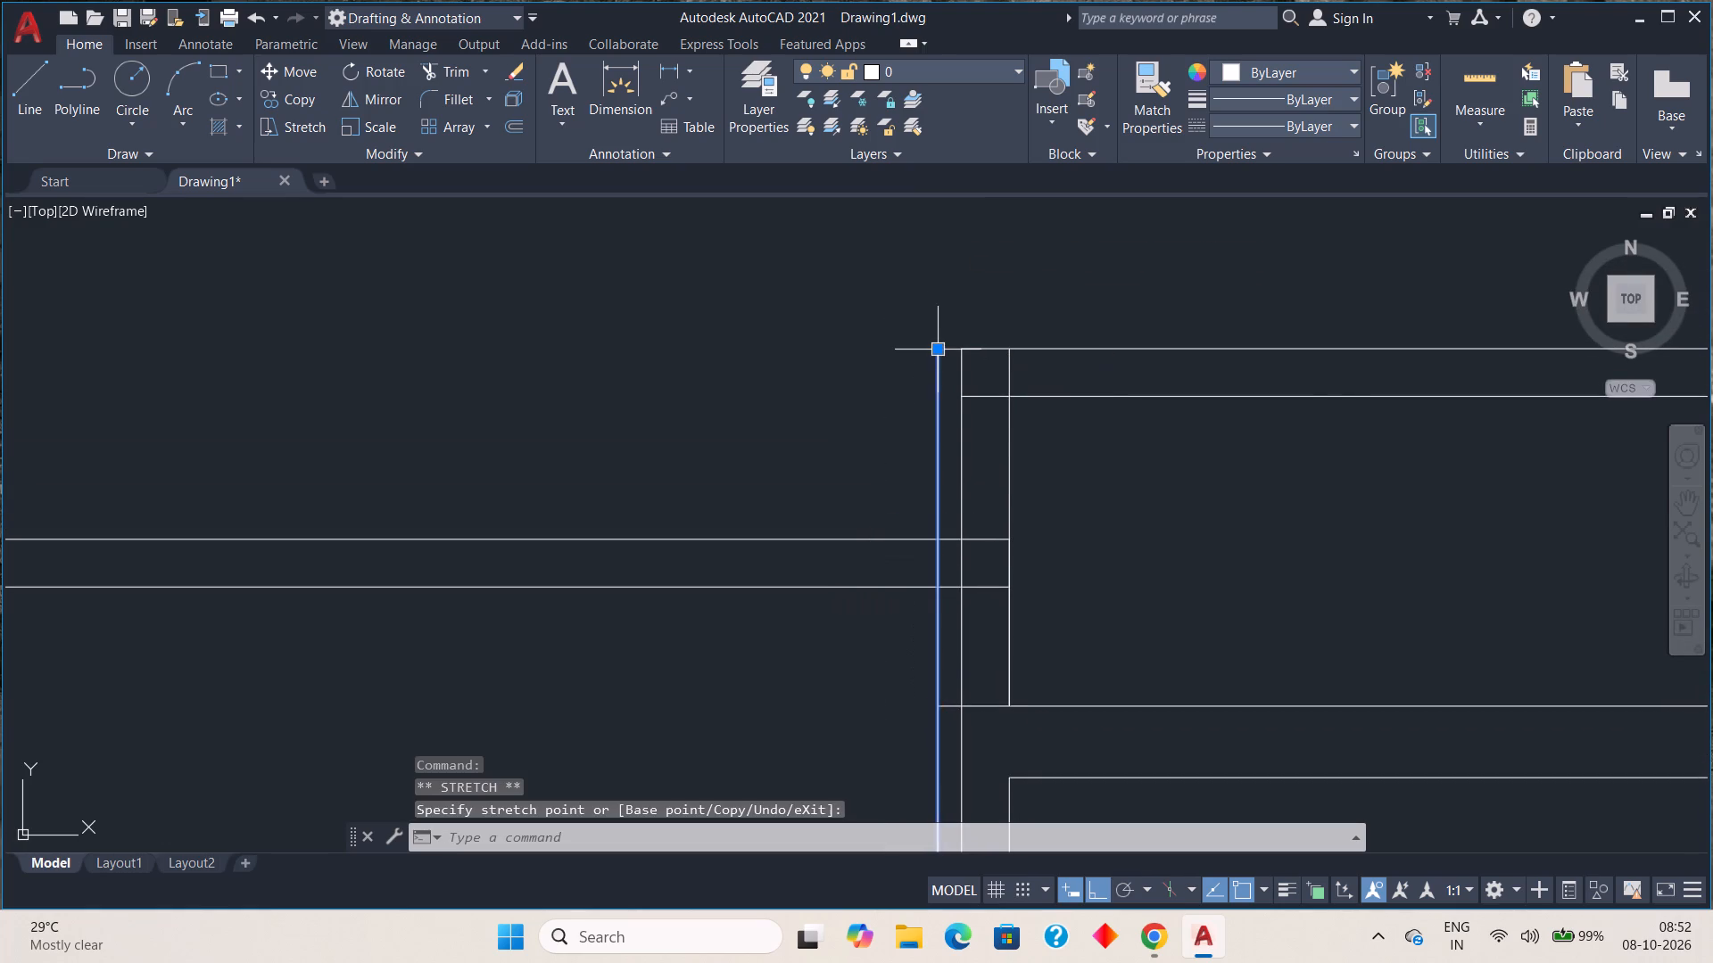
key("Escape")
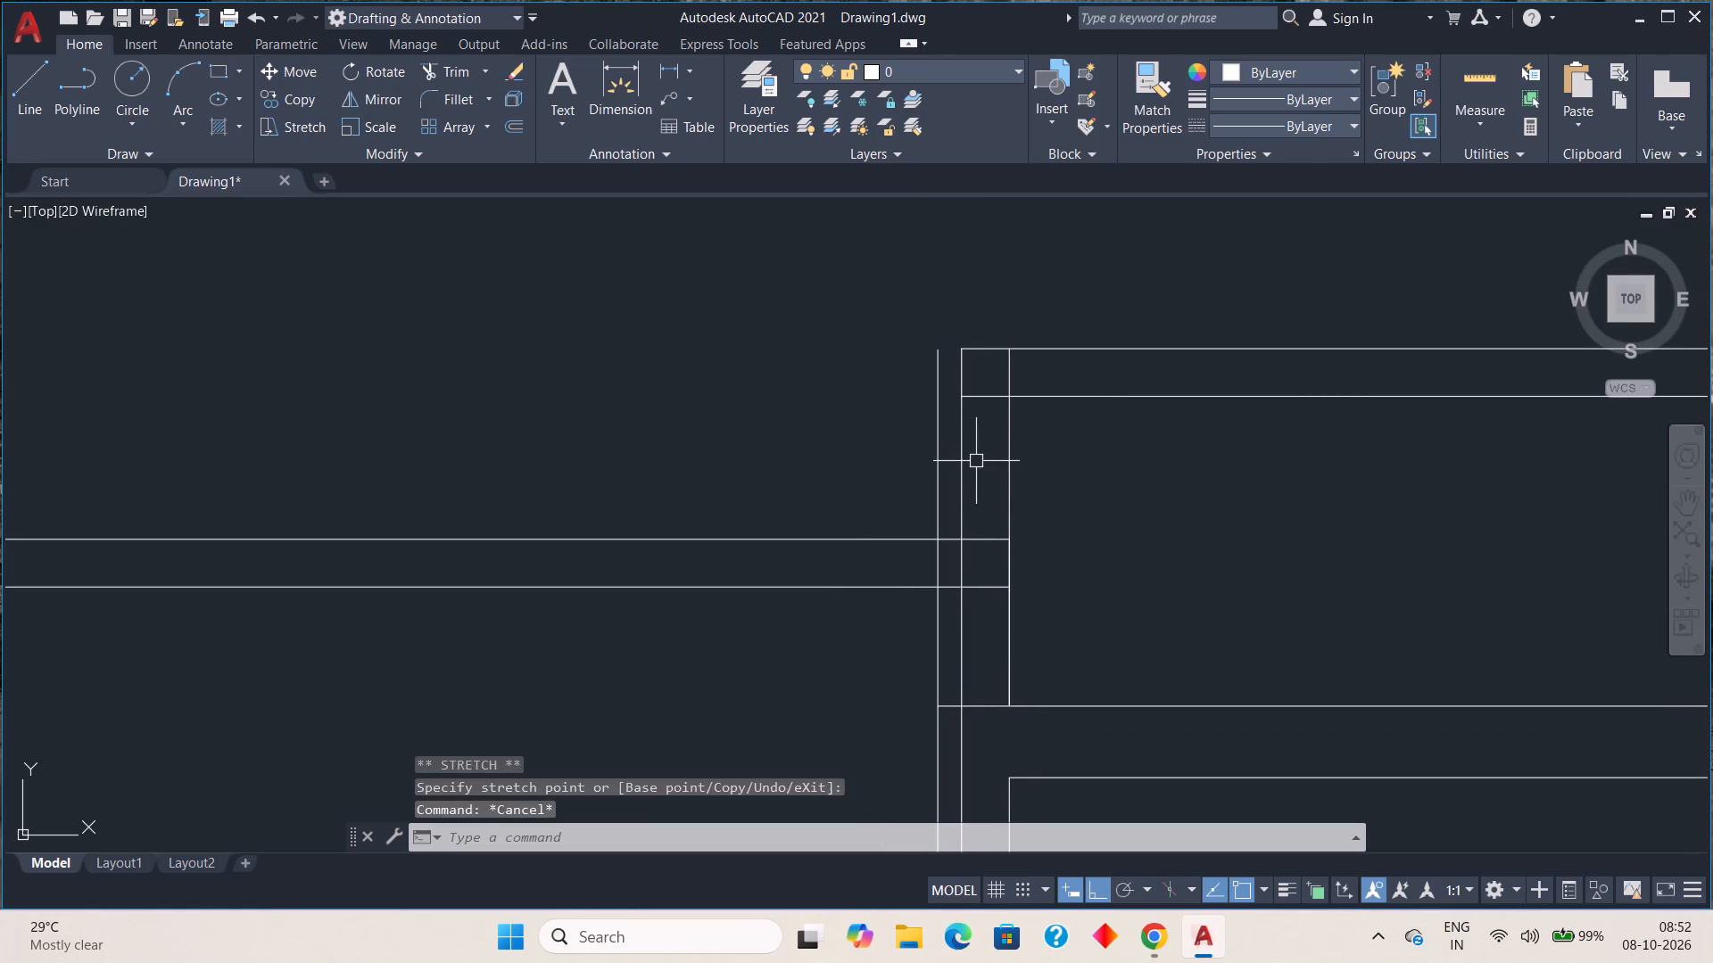
Fillet the stretched offset line with the top line of the strip above the upper right room, using a zero radius.
type("f r")
key("space")
key("space")
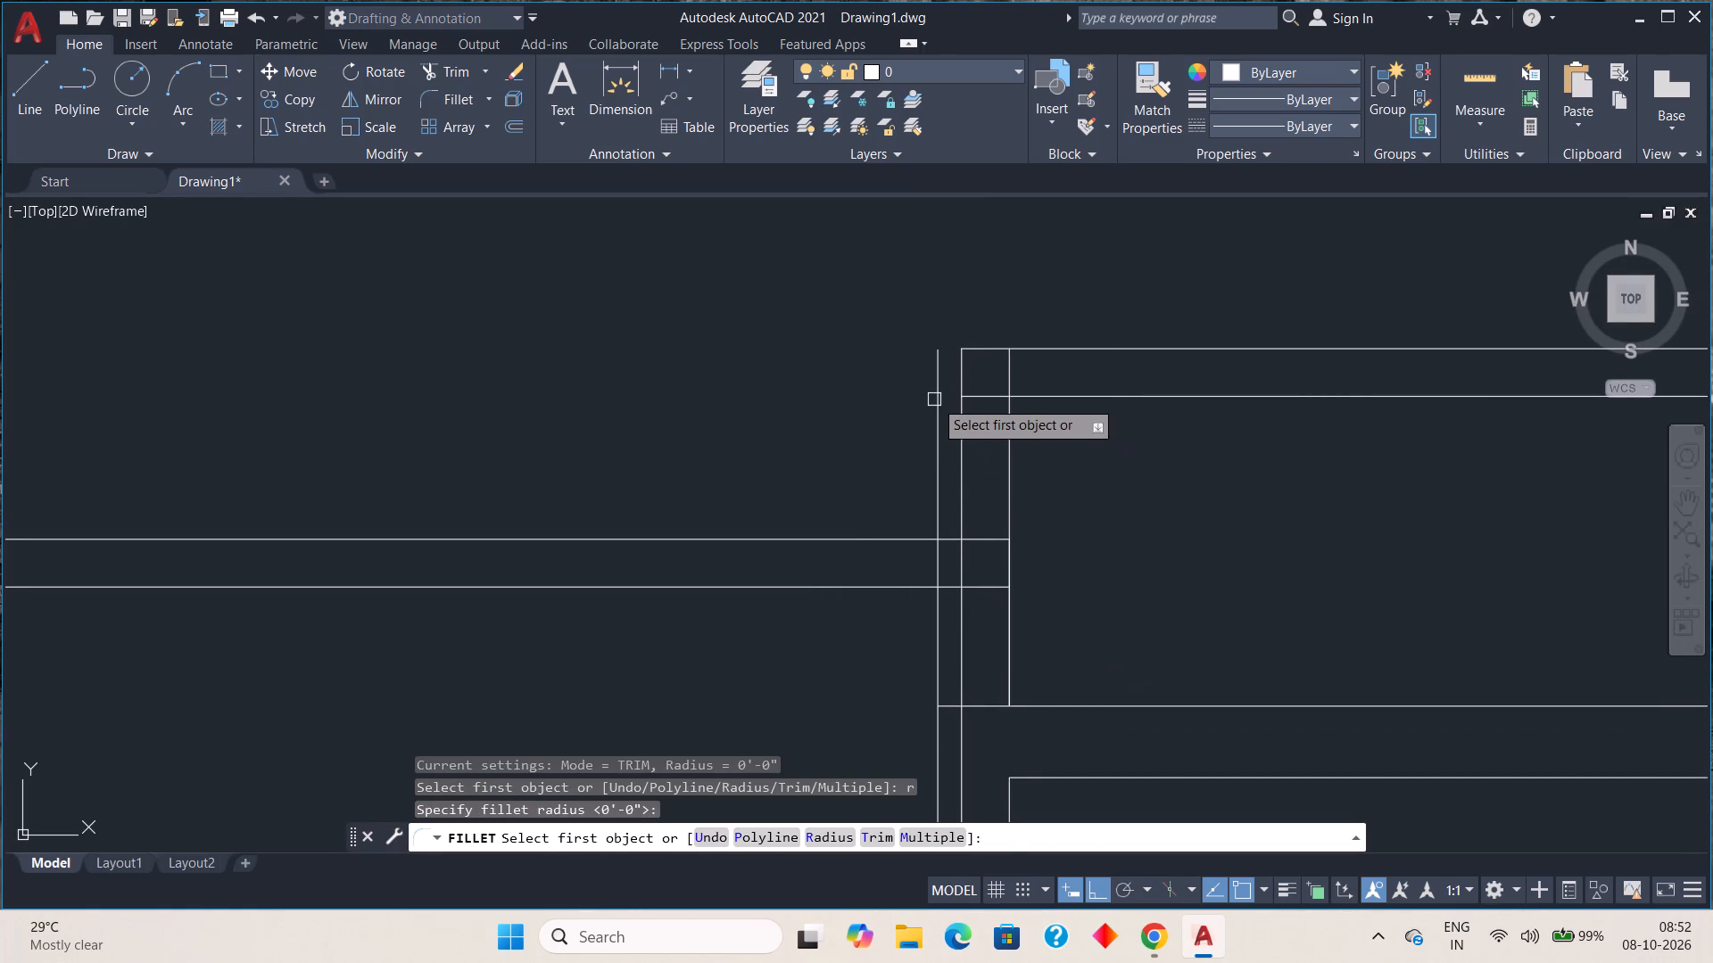
left_click(933, 399)
left_click(984, 352)
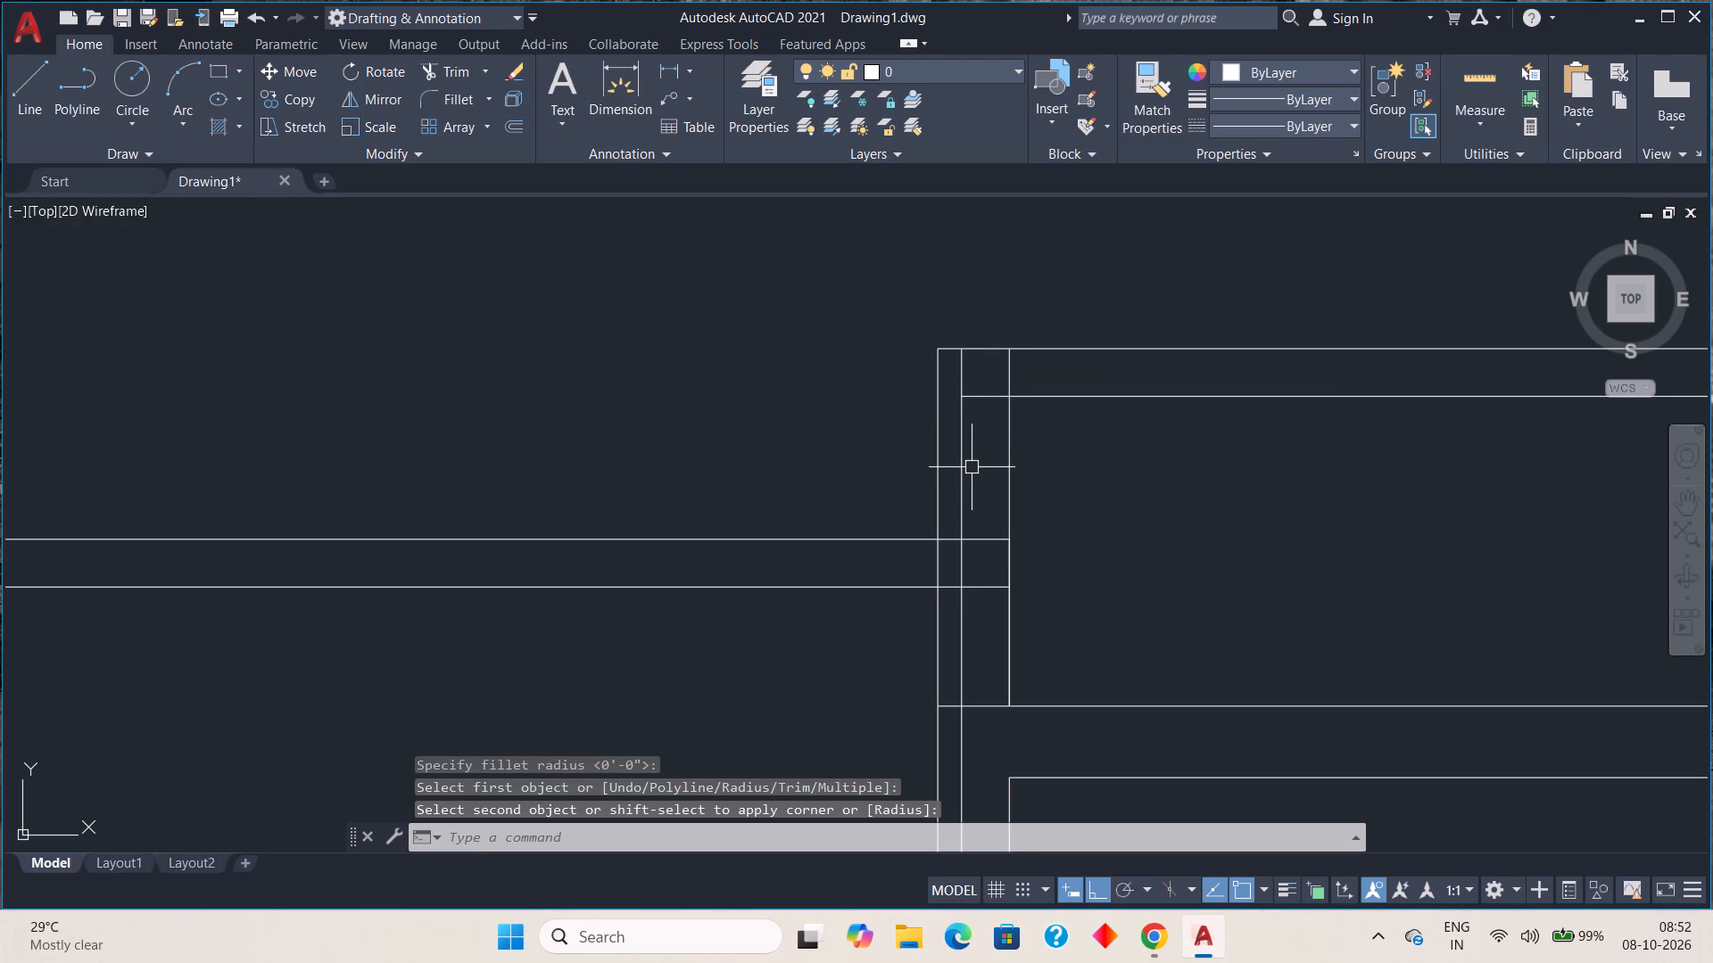
Delete the original left end line of the strip above the upper right room, just inside the new outer line.
scroll(974, 490, "down", 1)
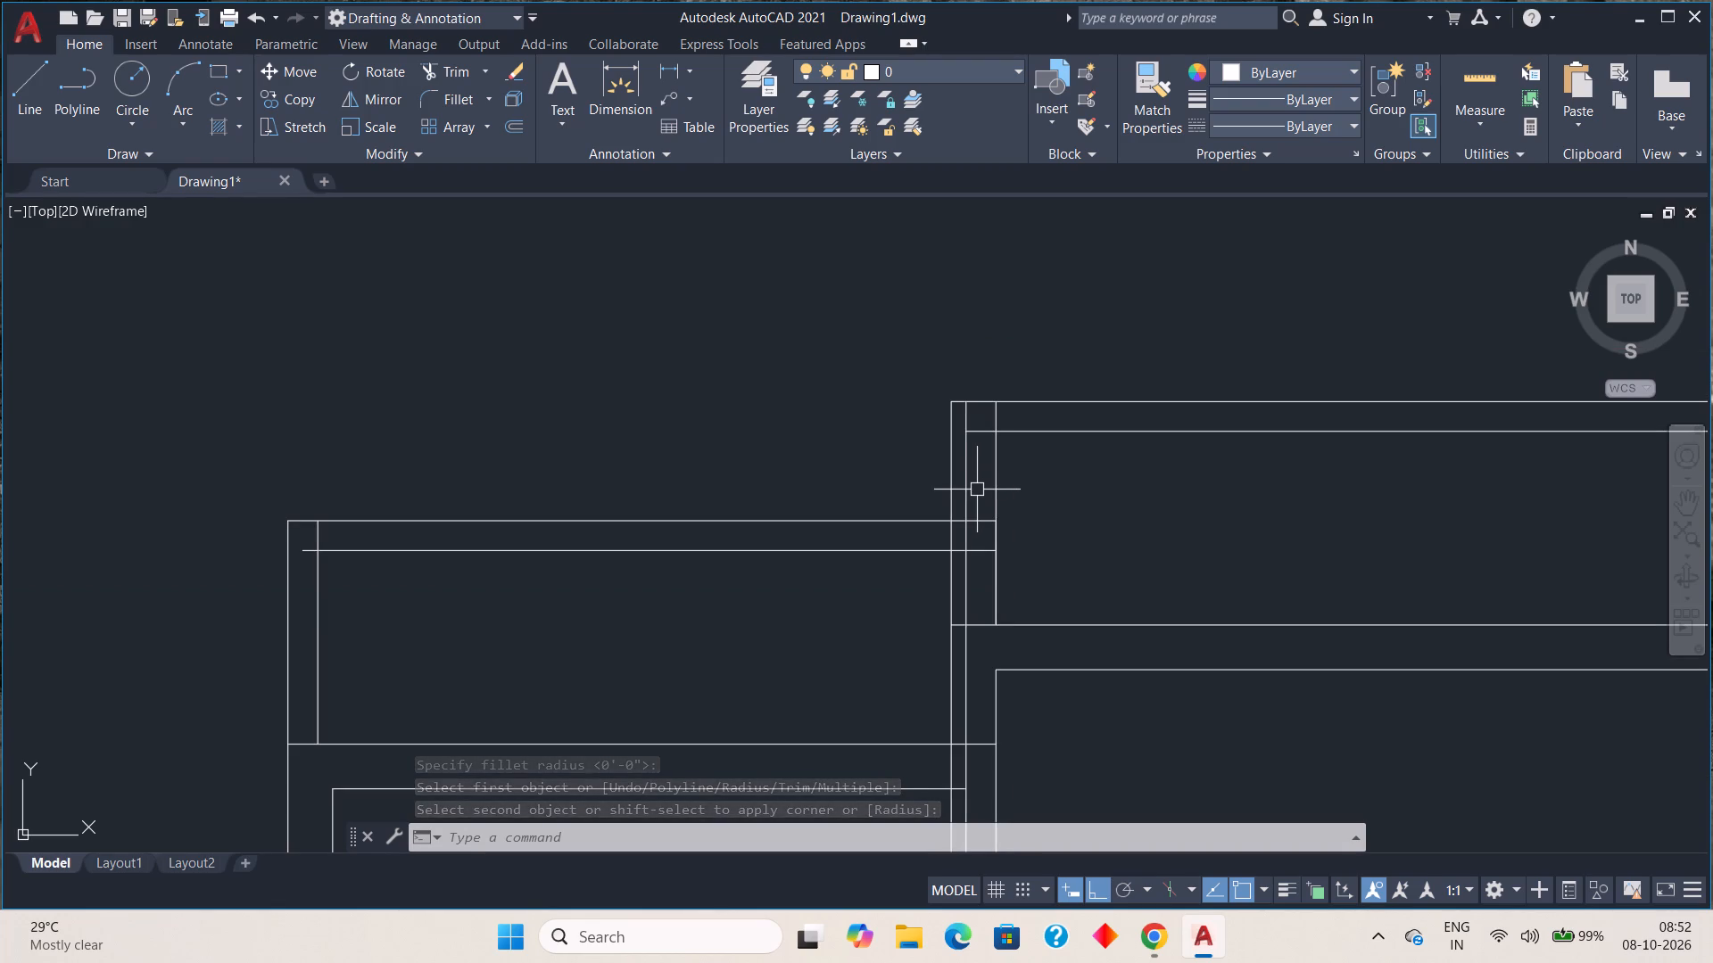
scroll(977, 498, "down", 1)
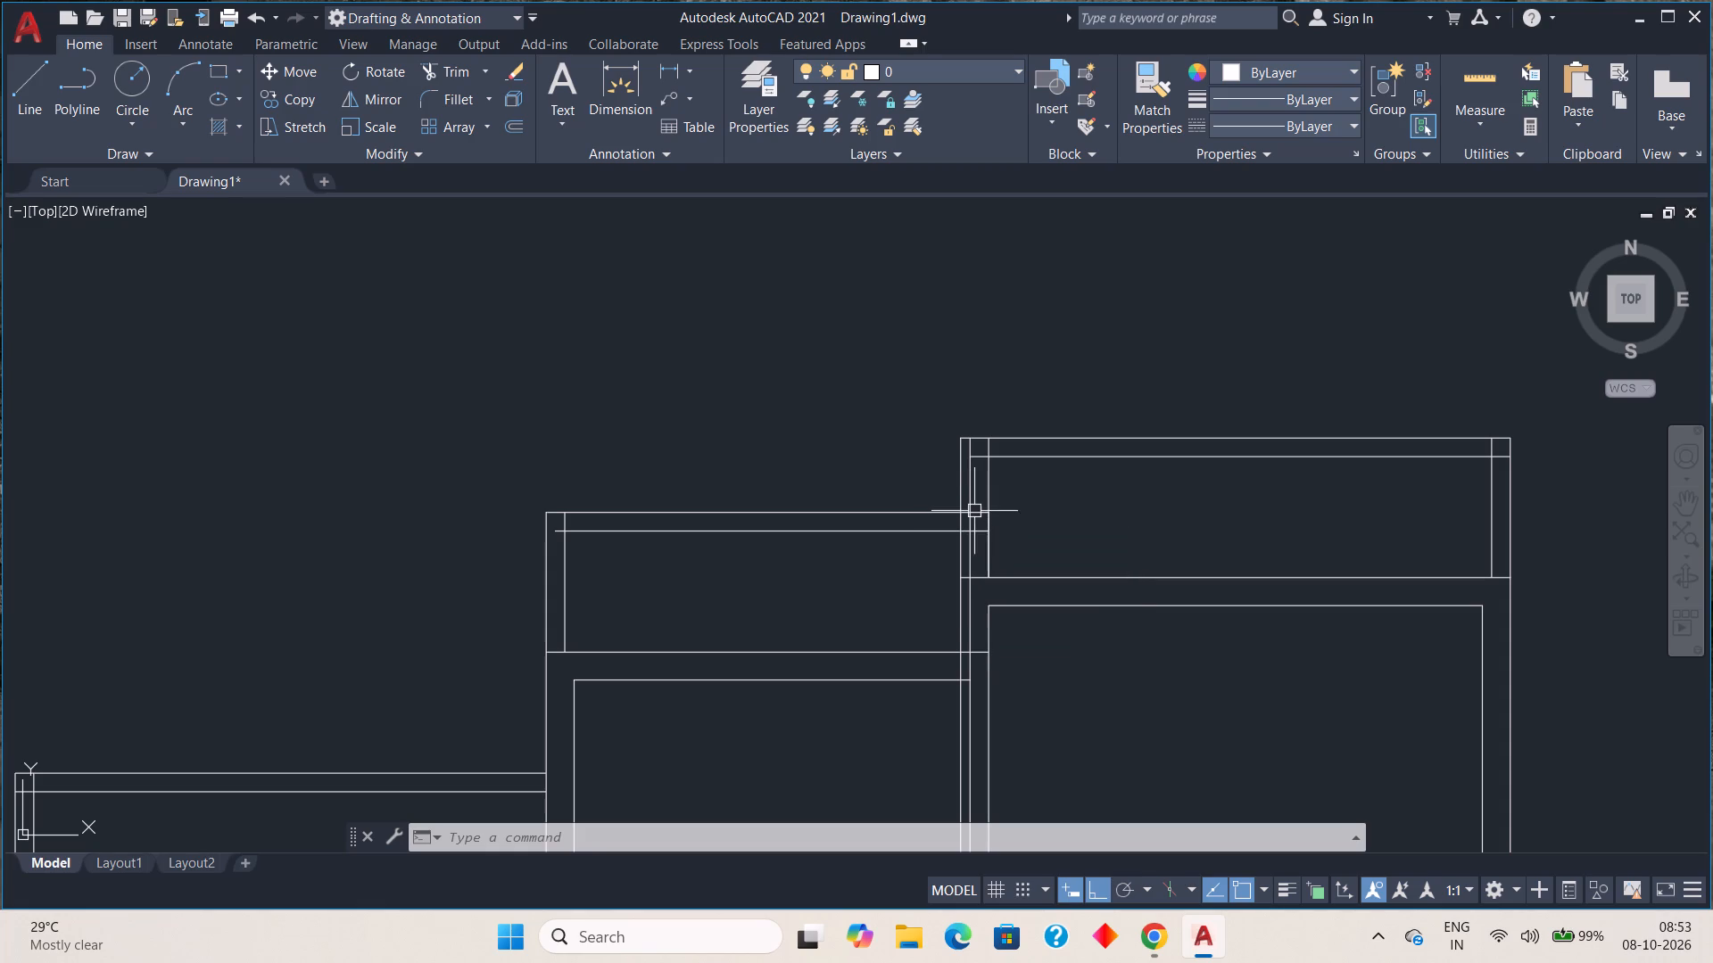
left_click(973, 509)
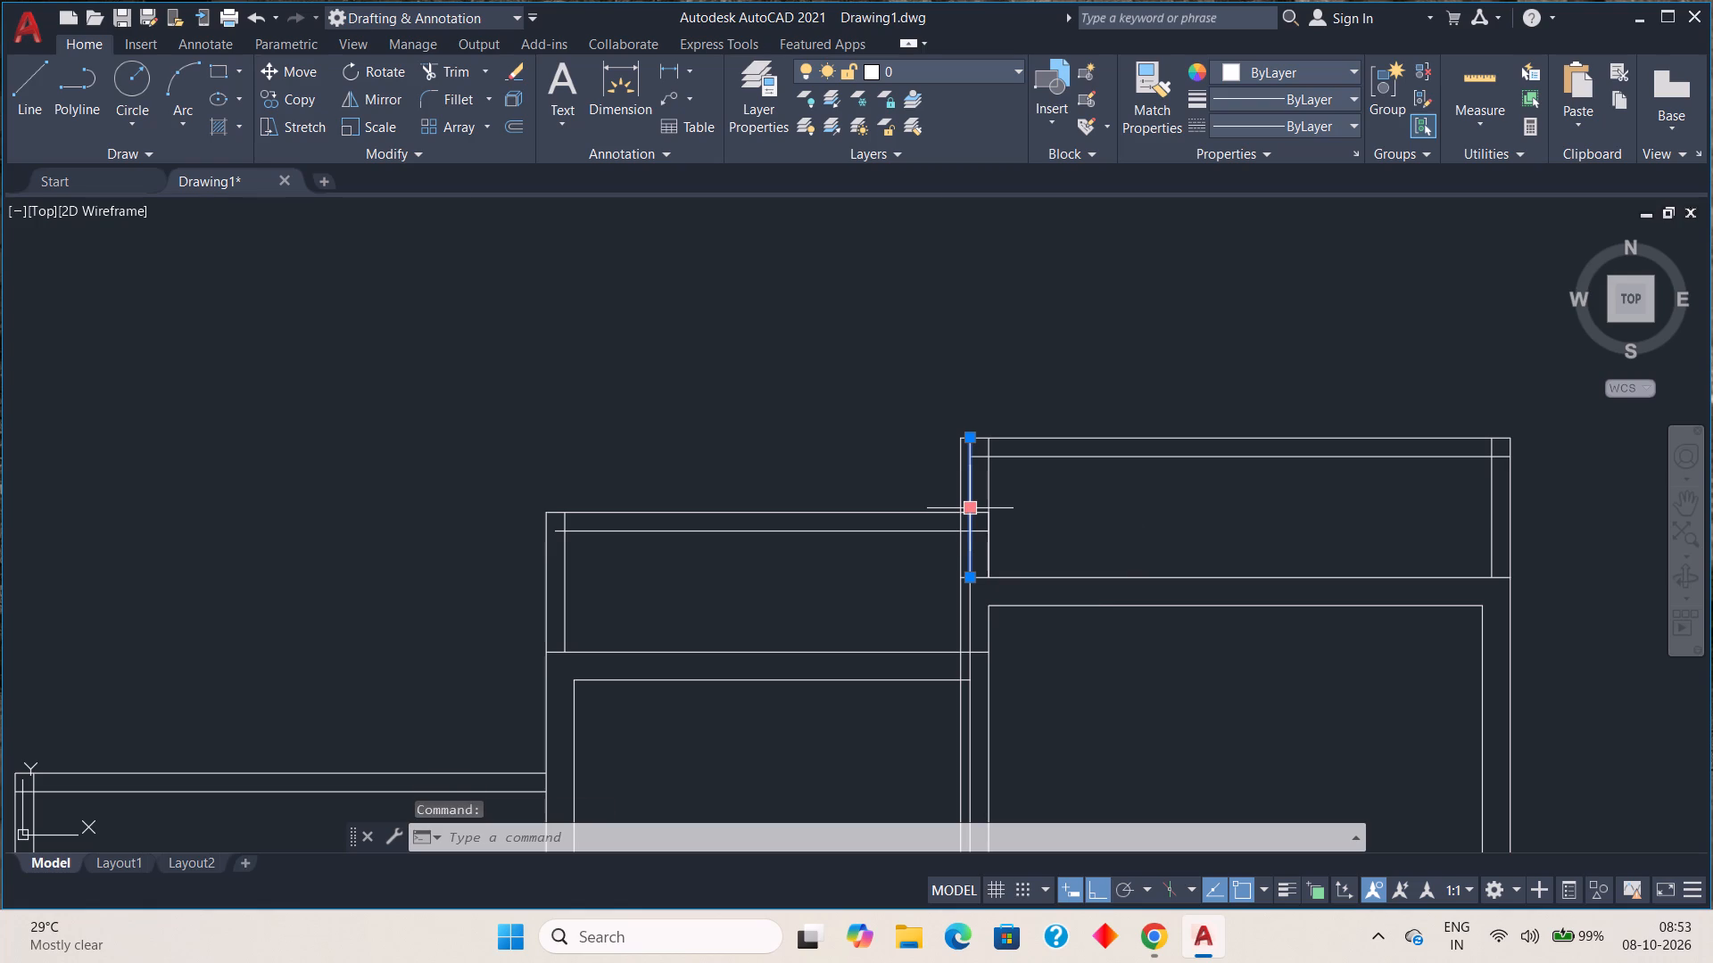
key("Delete")
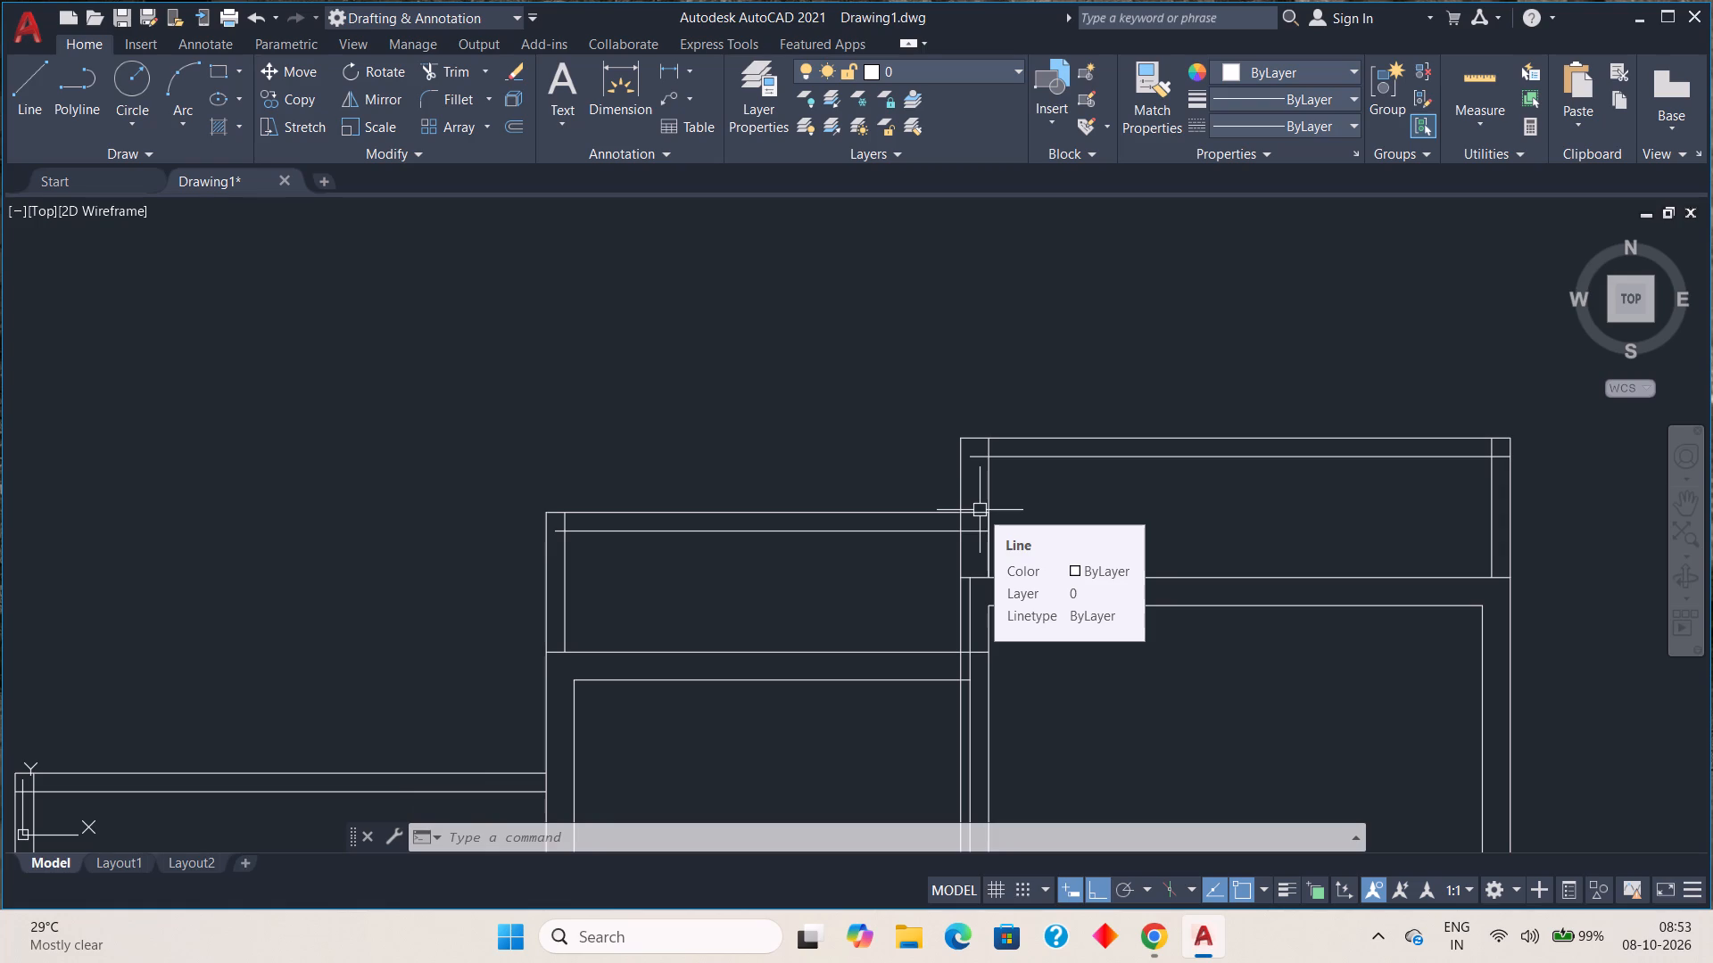
Trim the inner top line stub of the upper right strip and both overhanging top lines of the middle strip where the strips meet.
type("tr")
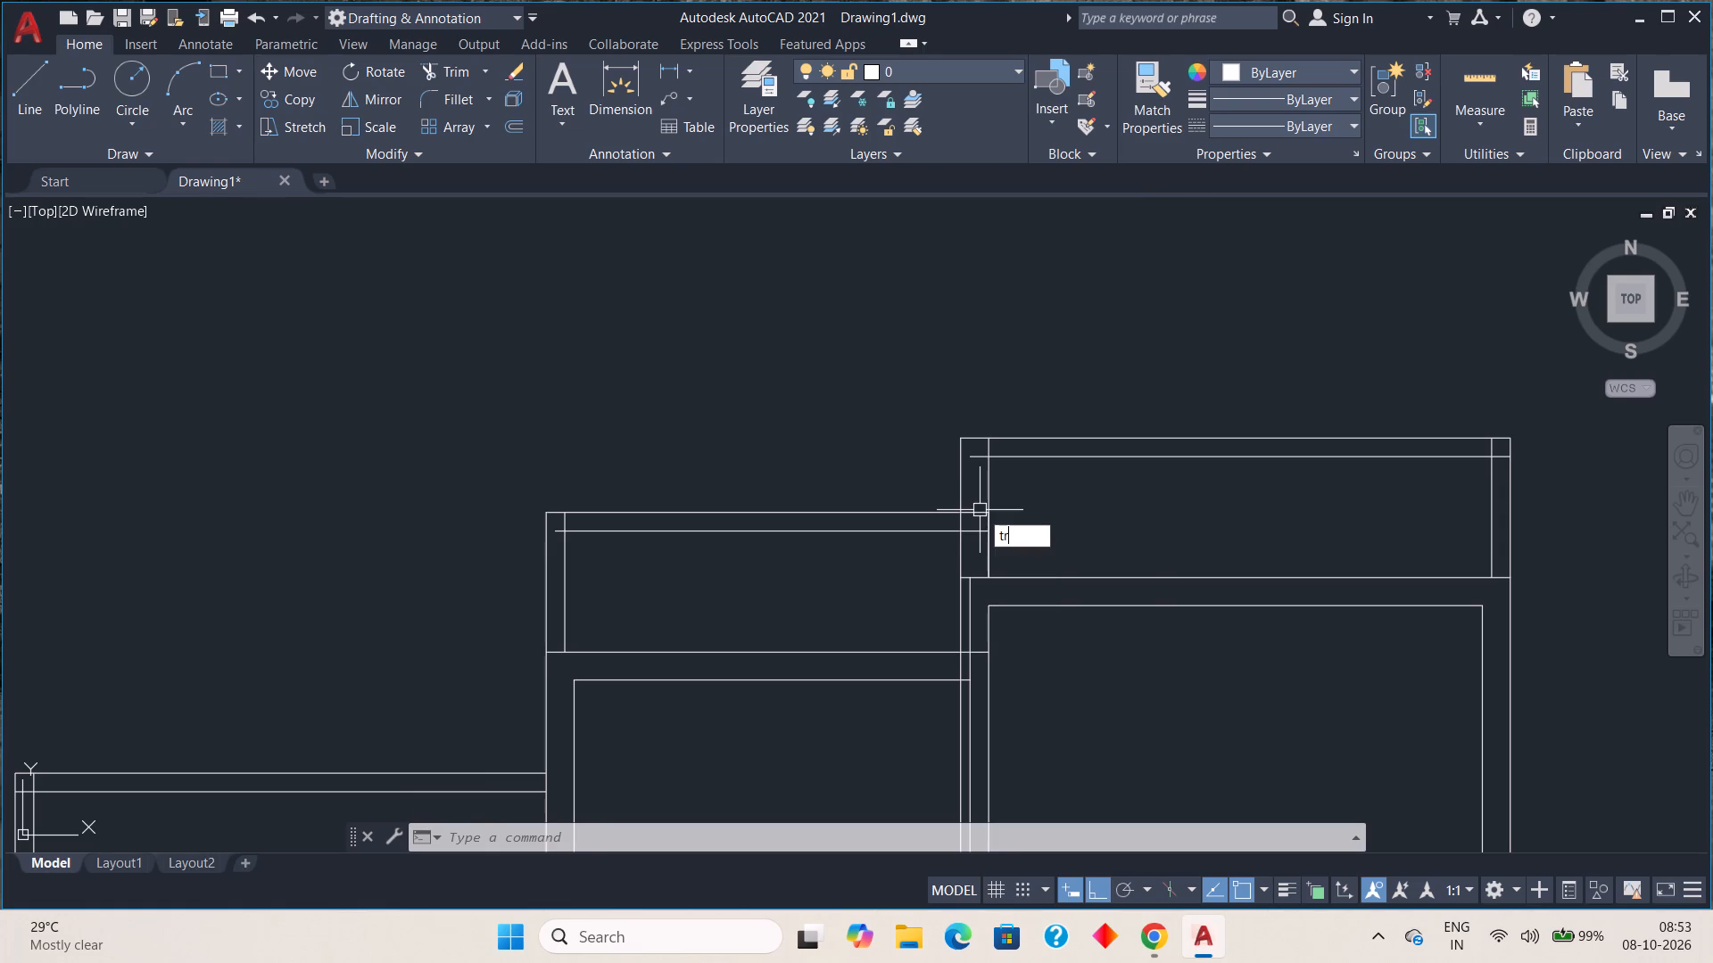
key("space")
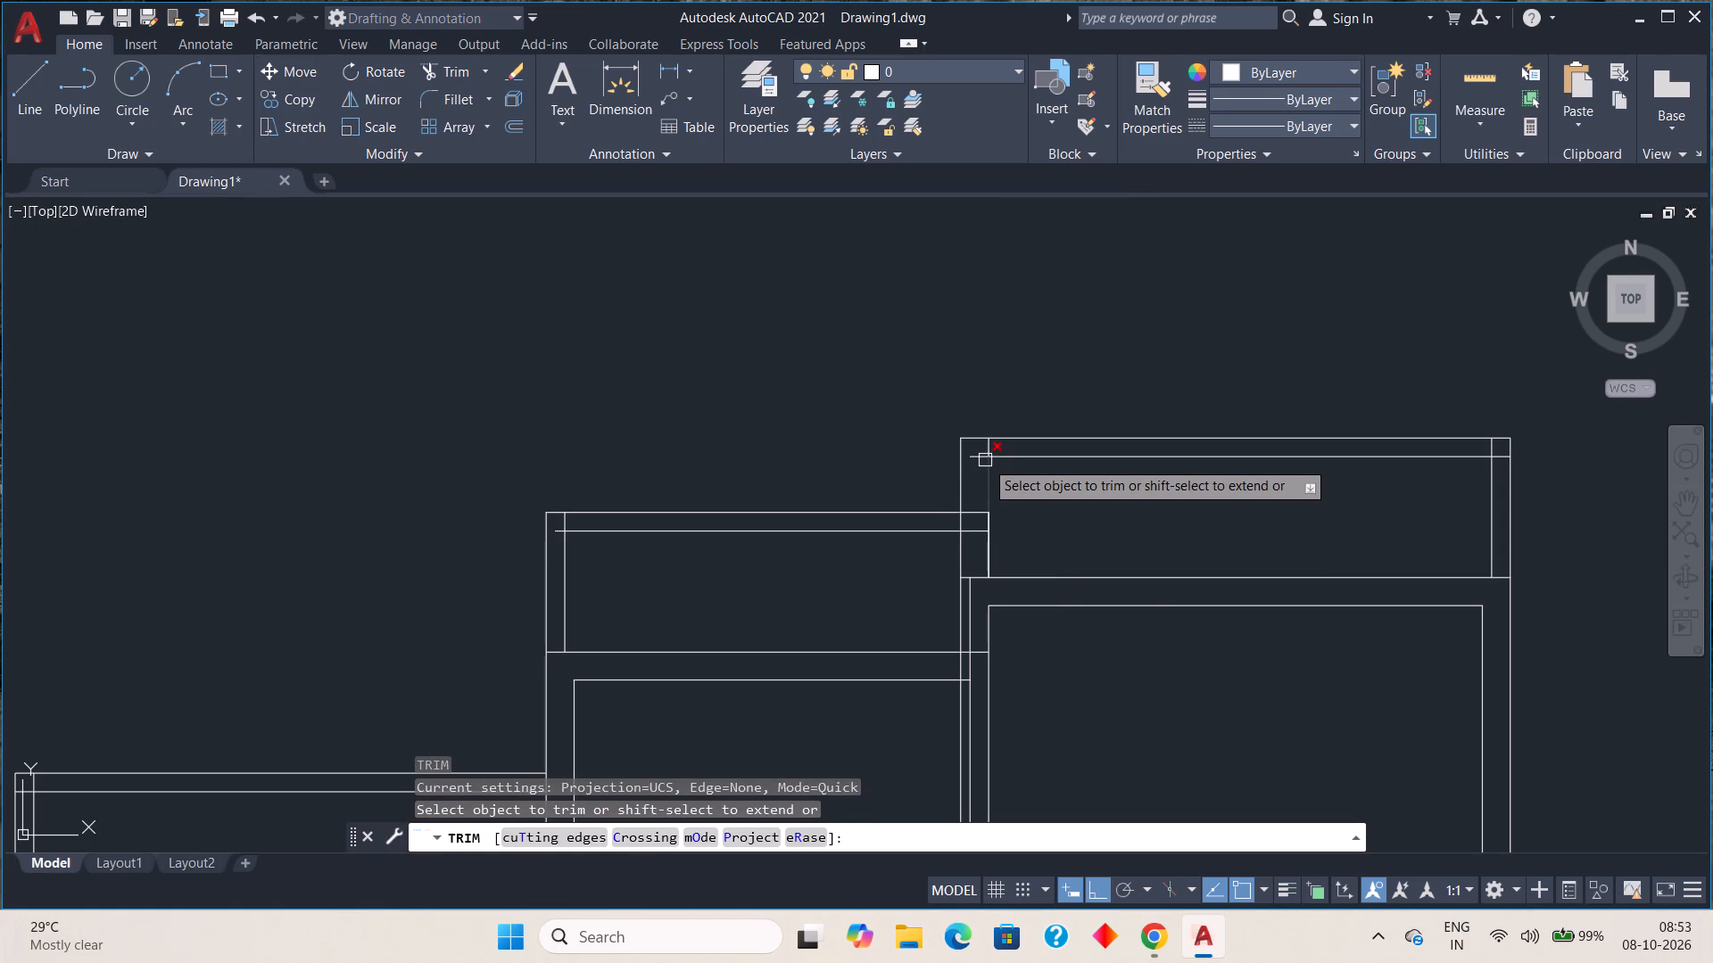
left_click(975, 457)
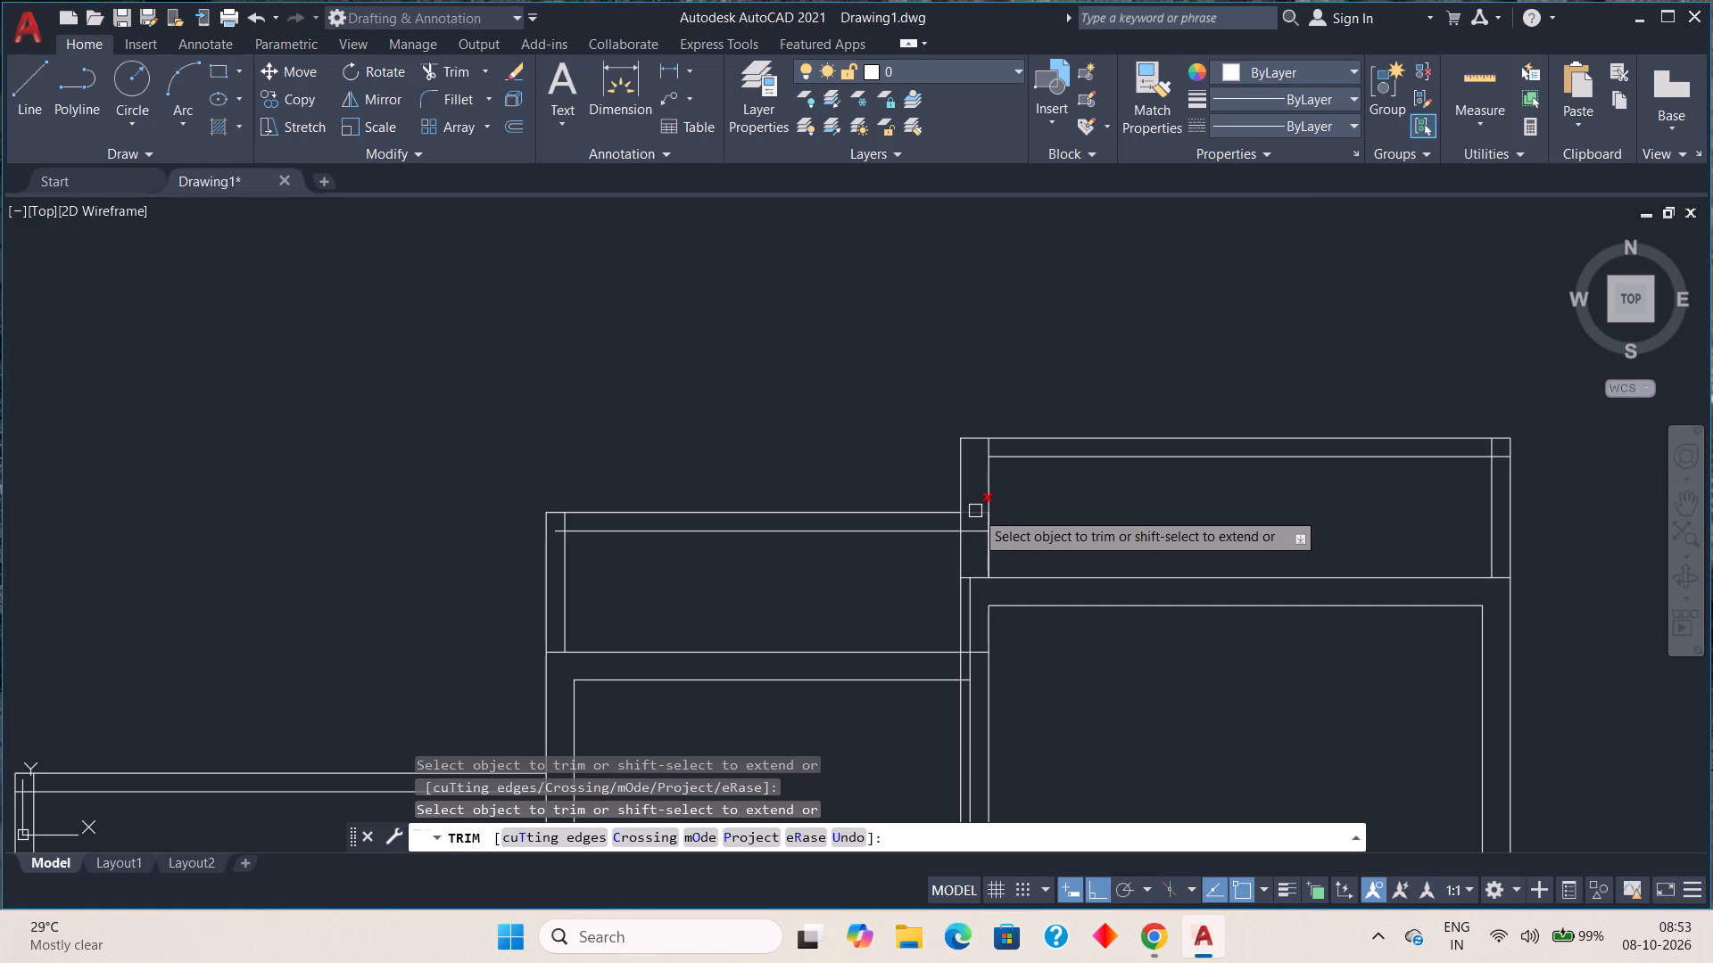
left_click(975, 511)
left_click(973, 529)
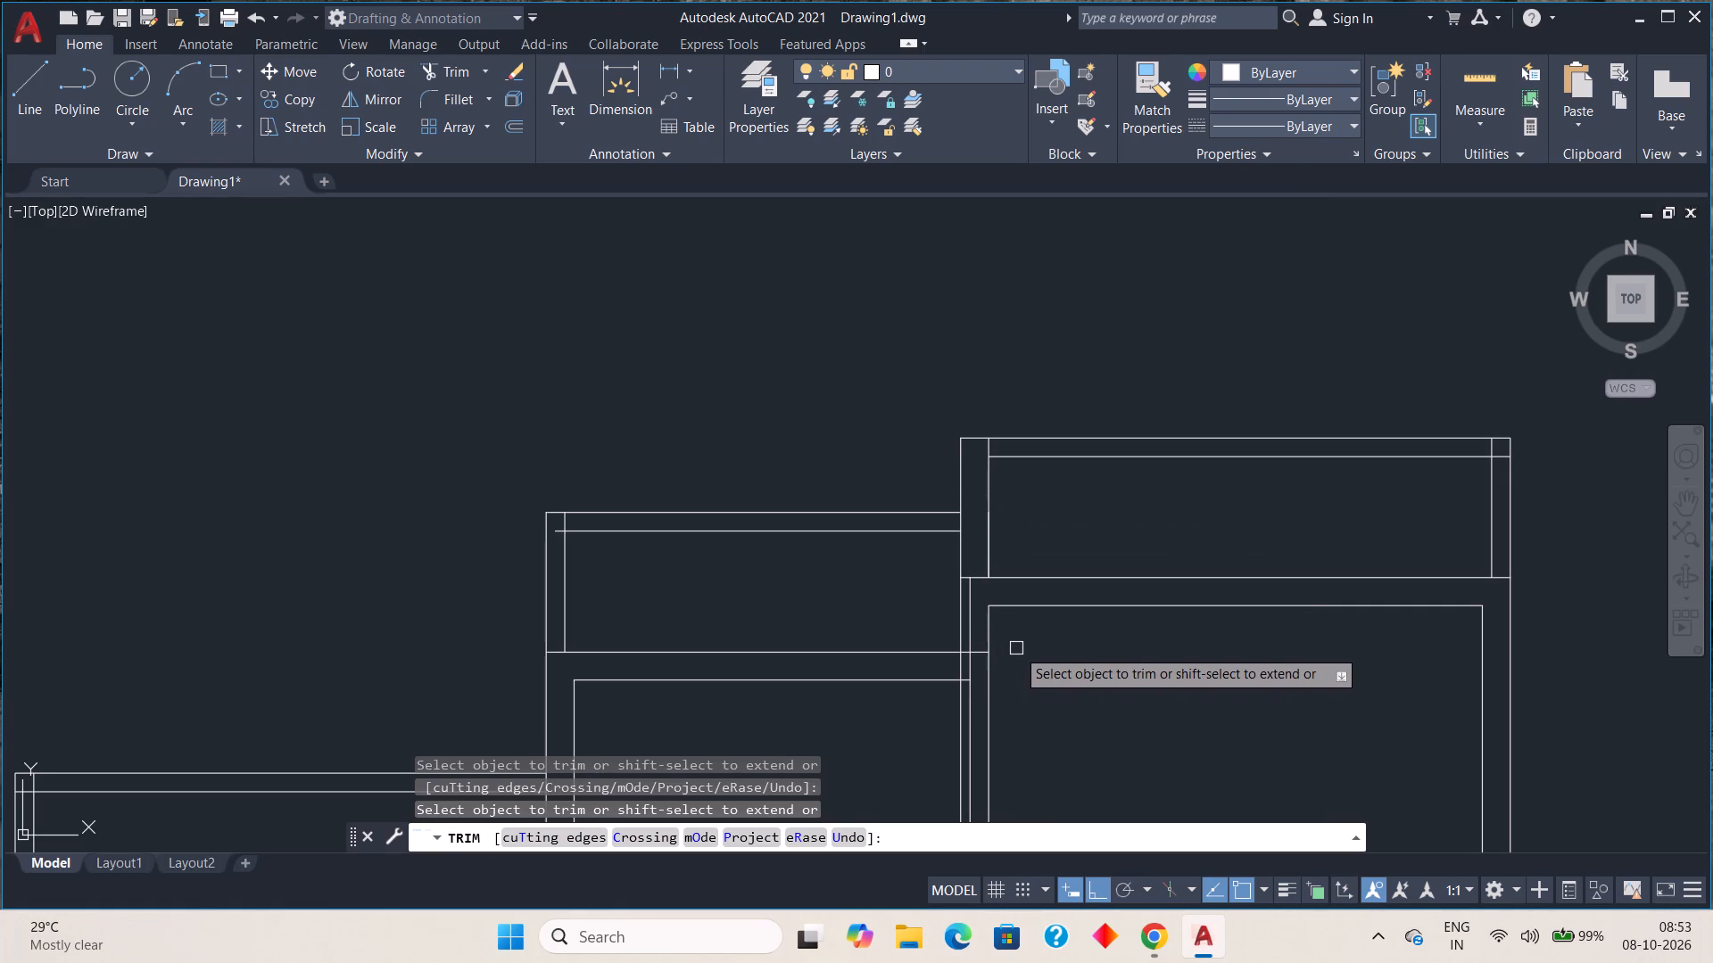
Trim the surplus vertical segments and the middle strip's lower line overhang inside the wall between the upper middle and upper right rooms.
left_click(972, 628)
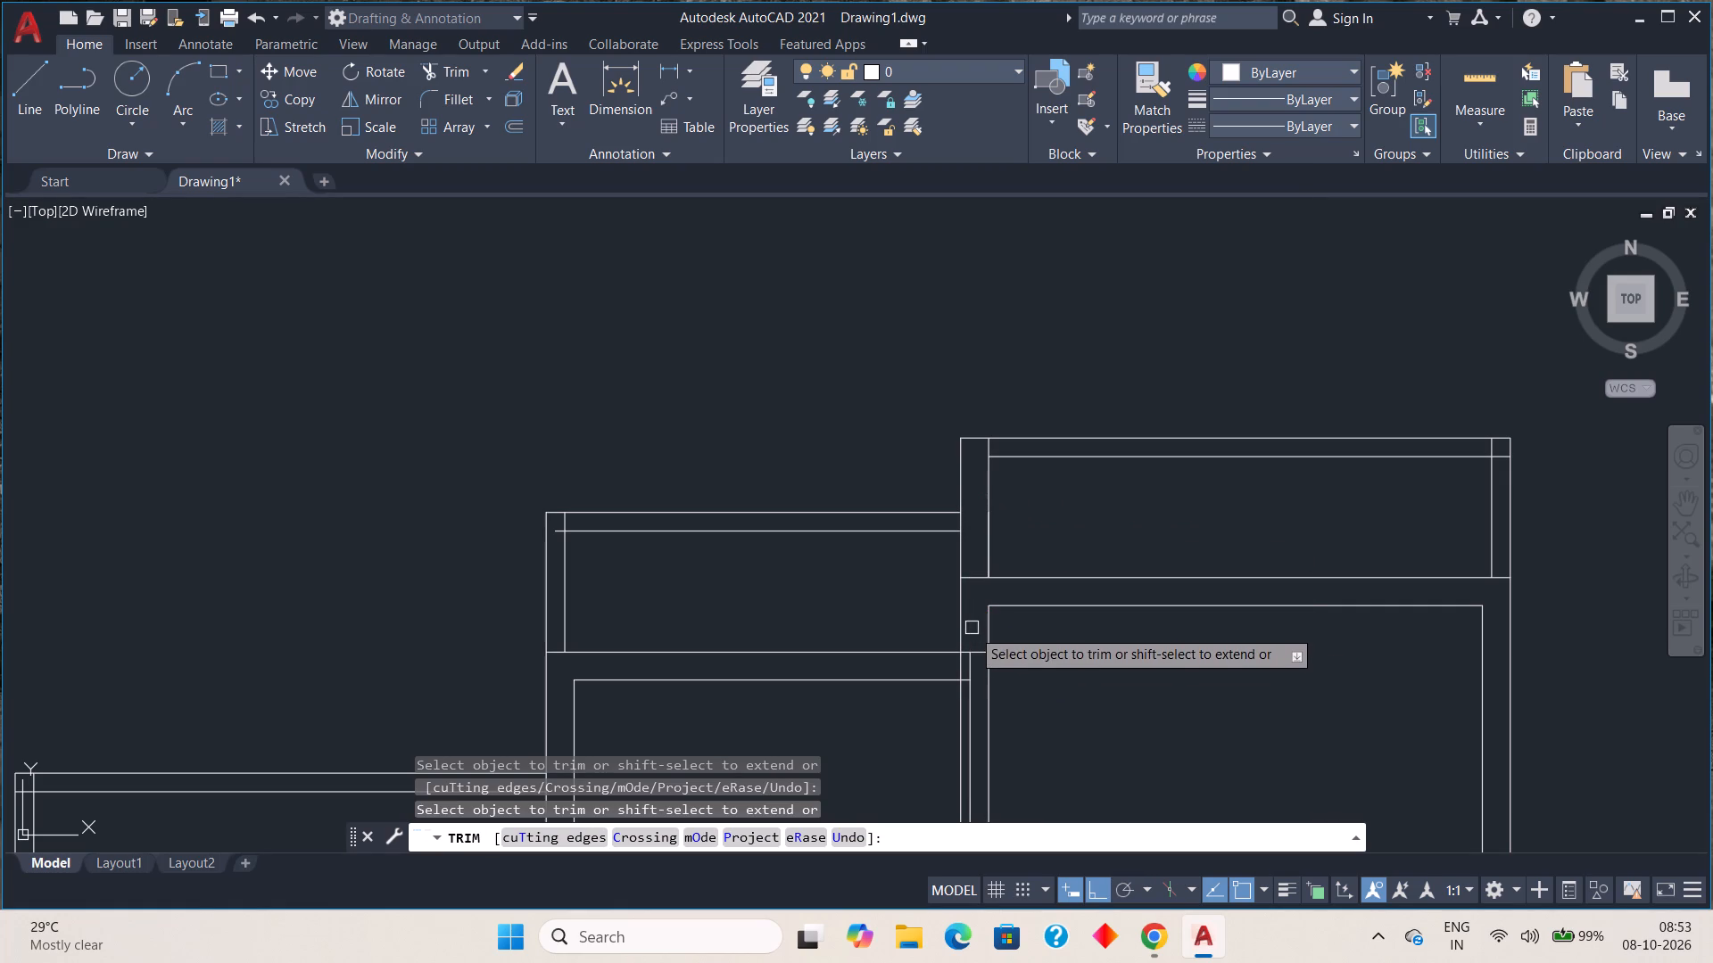
left_click(972, 660)
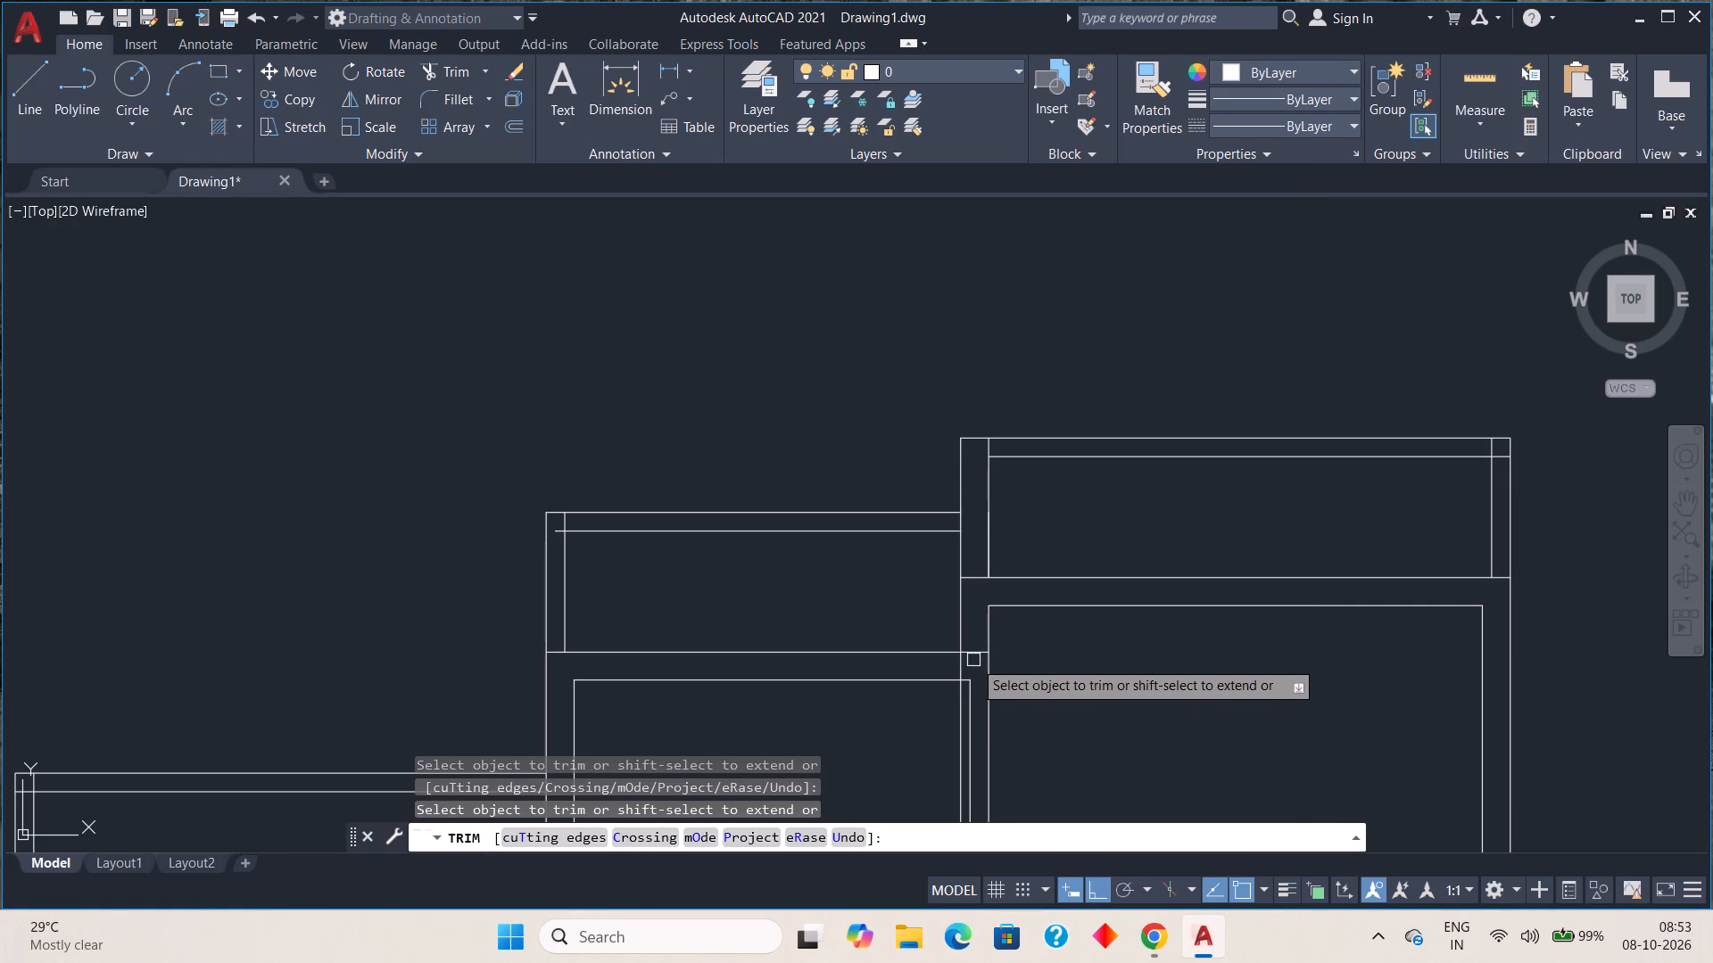
middle_click_drag(1033, 688, 1016, 636)
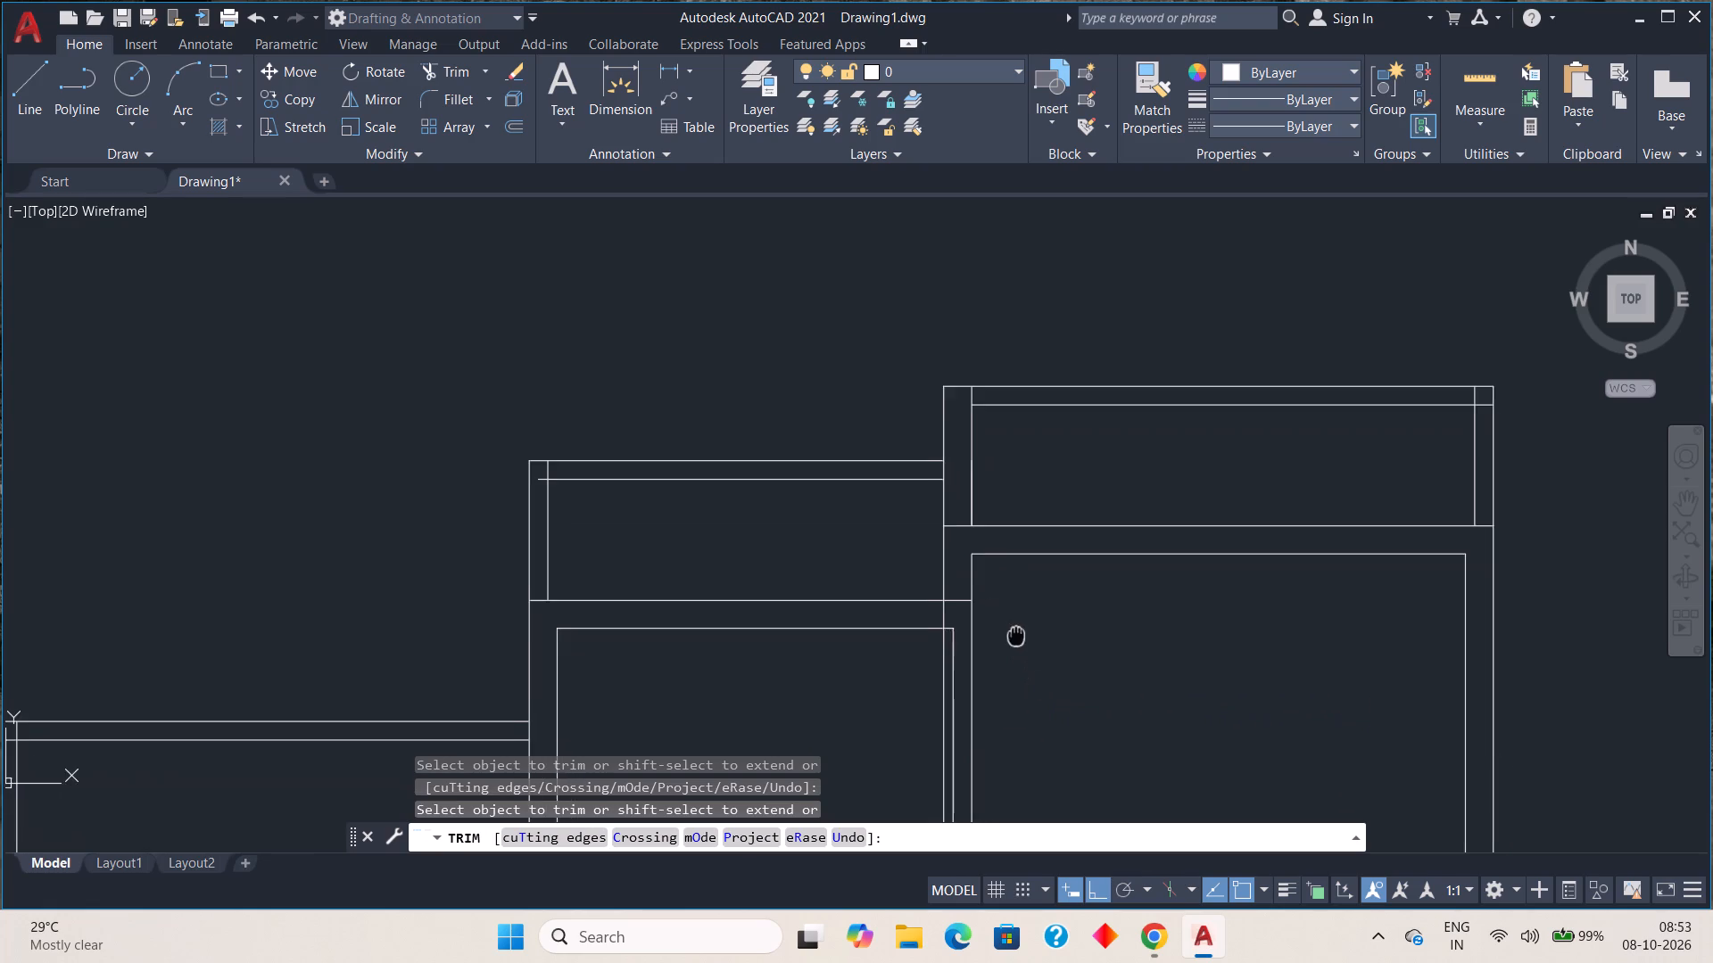
middle_click_drag(1016, 636, 1014, 572)
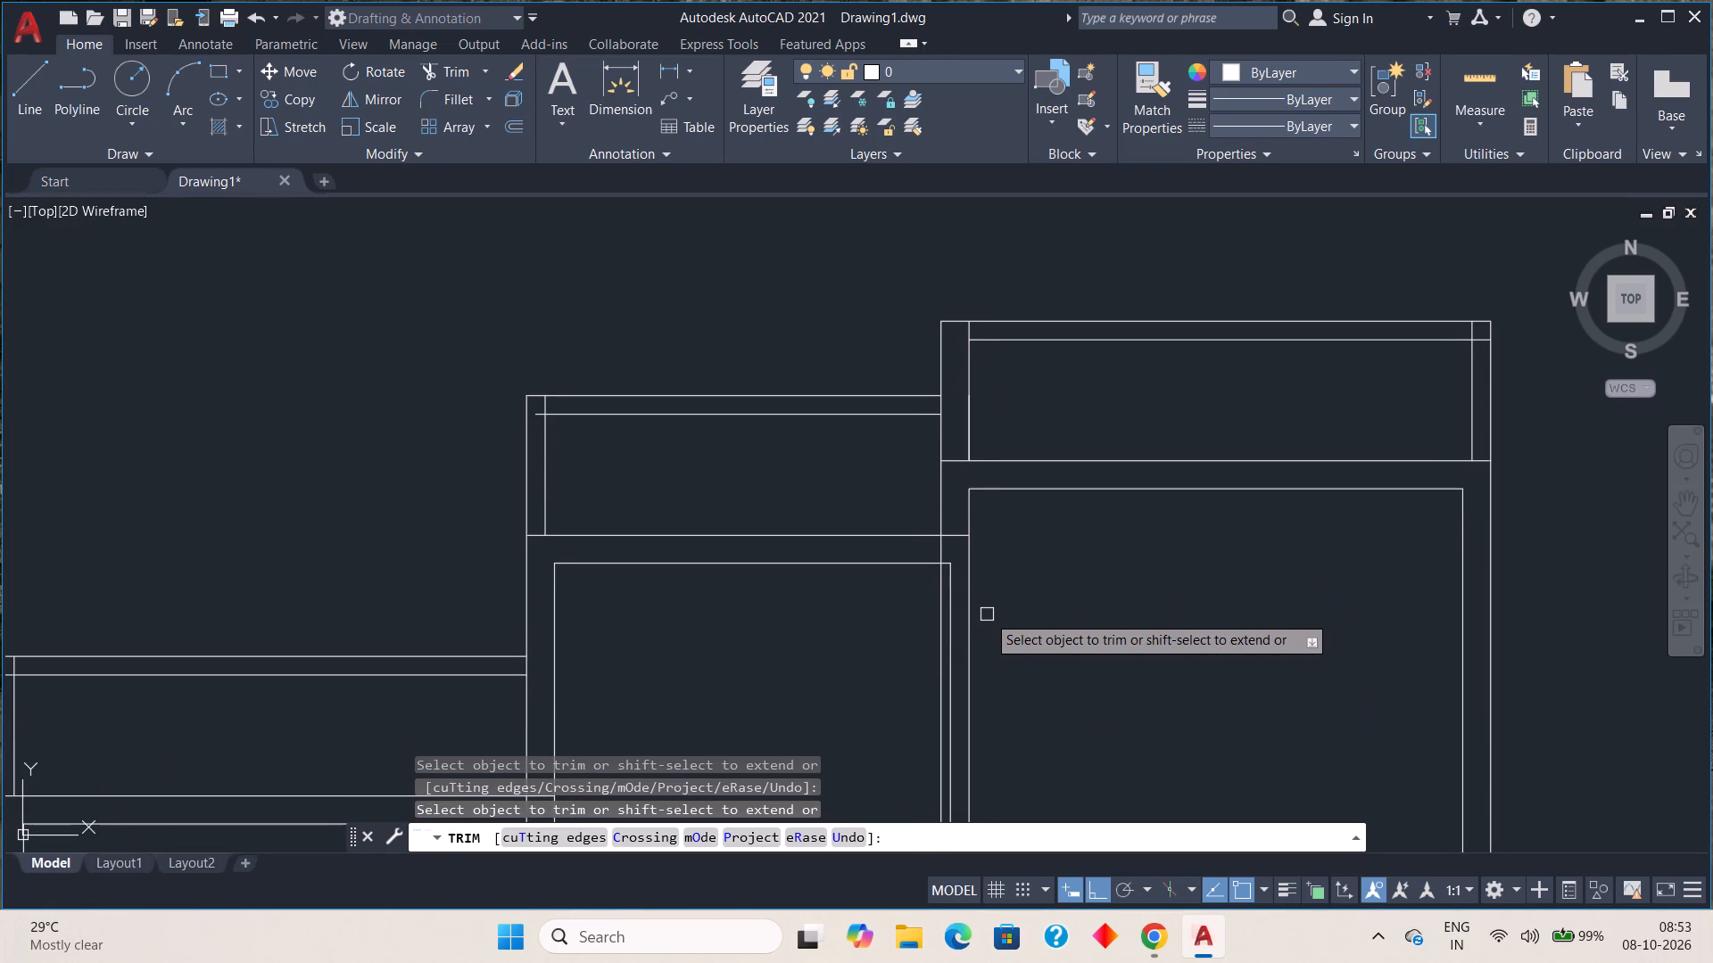
left_click(949, 538)
left_click(939, 551)
scroll(997, 638, "down", 1)
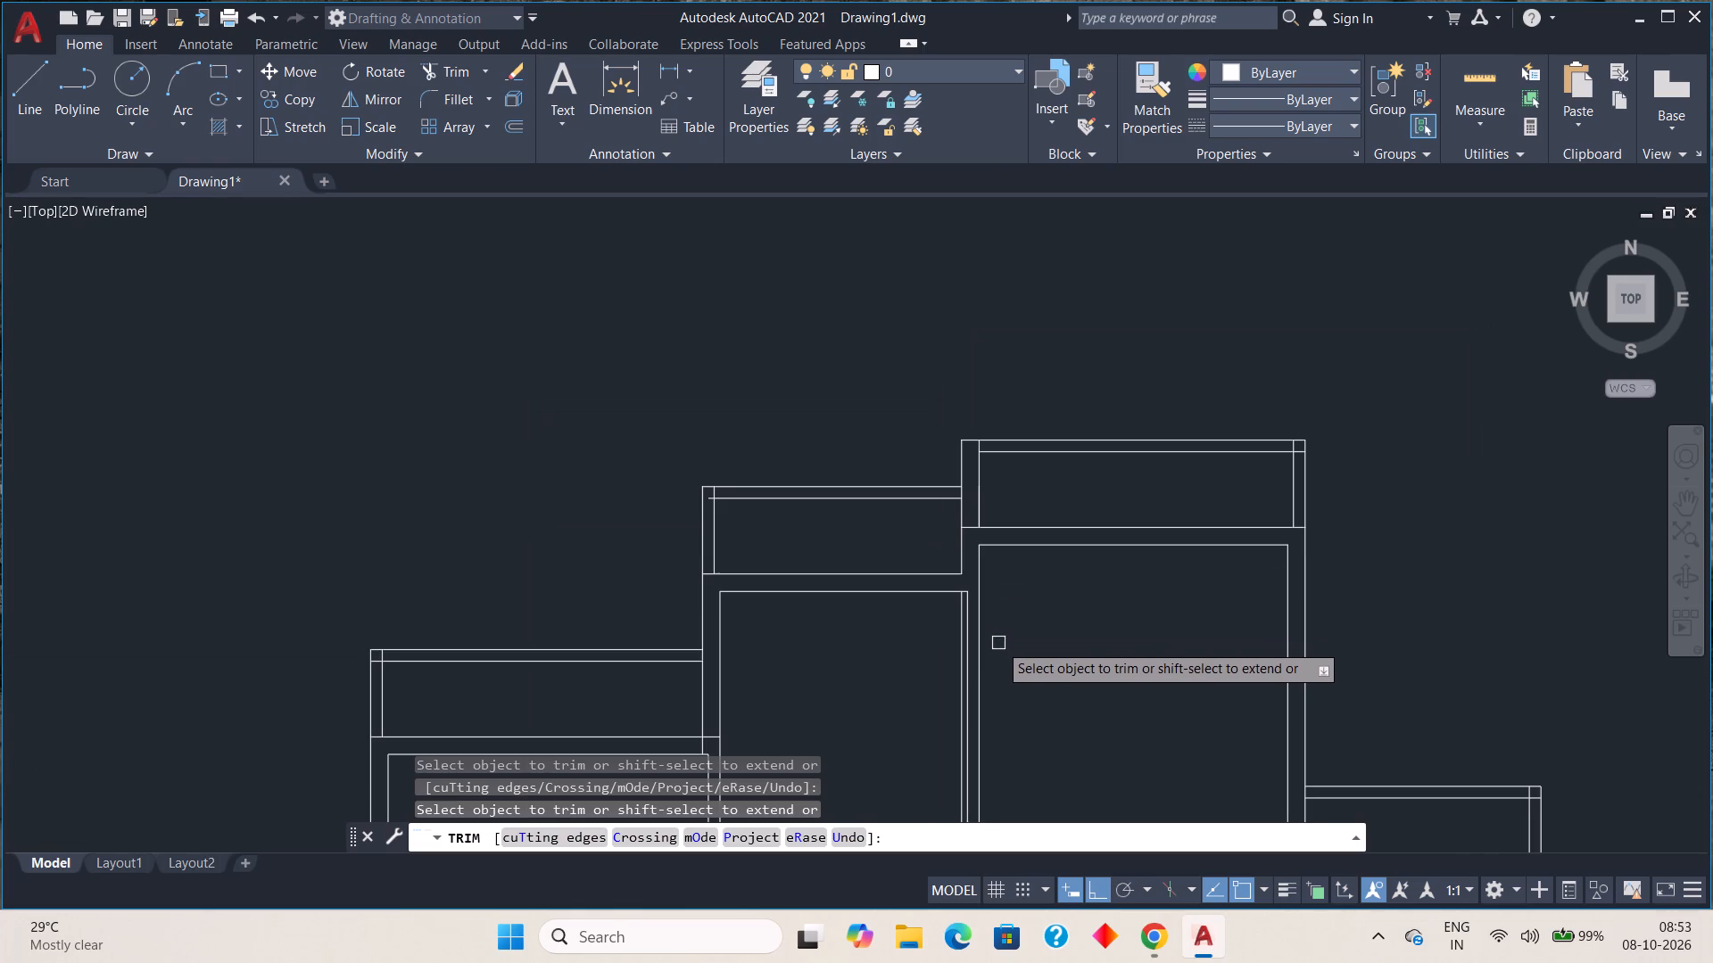
middle_click_drag(994, 668, 990, 553)
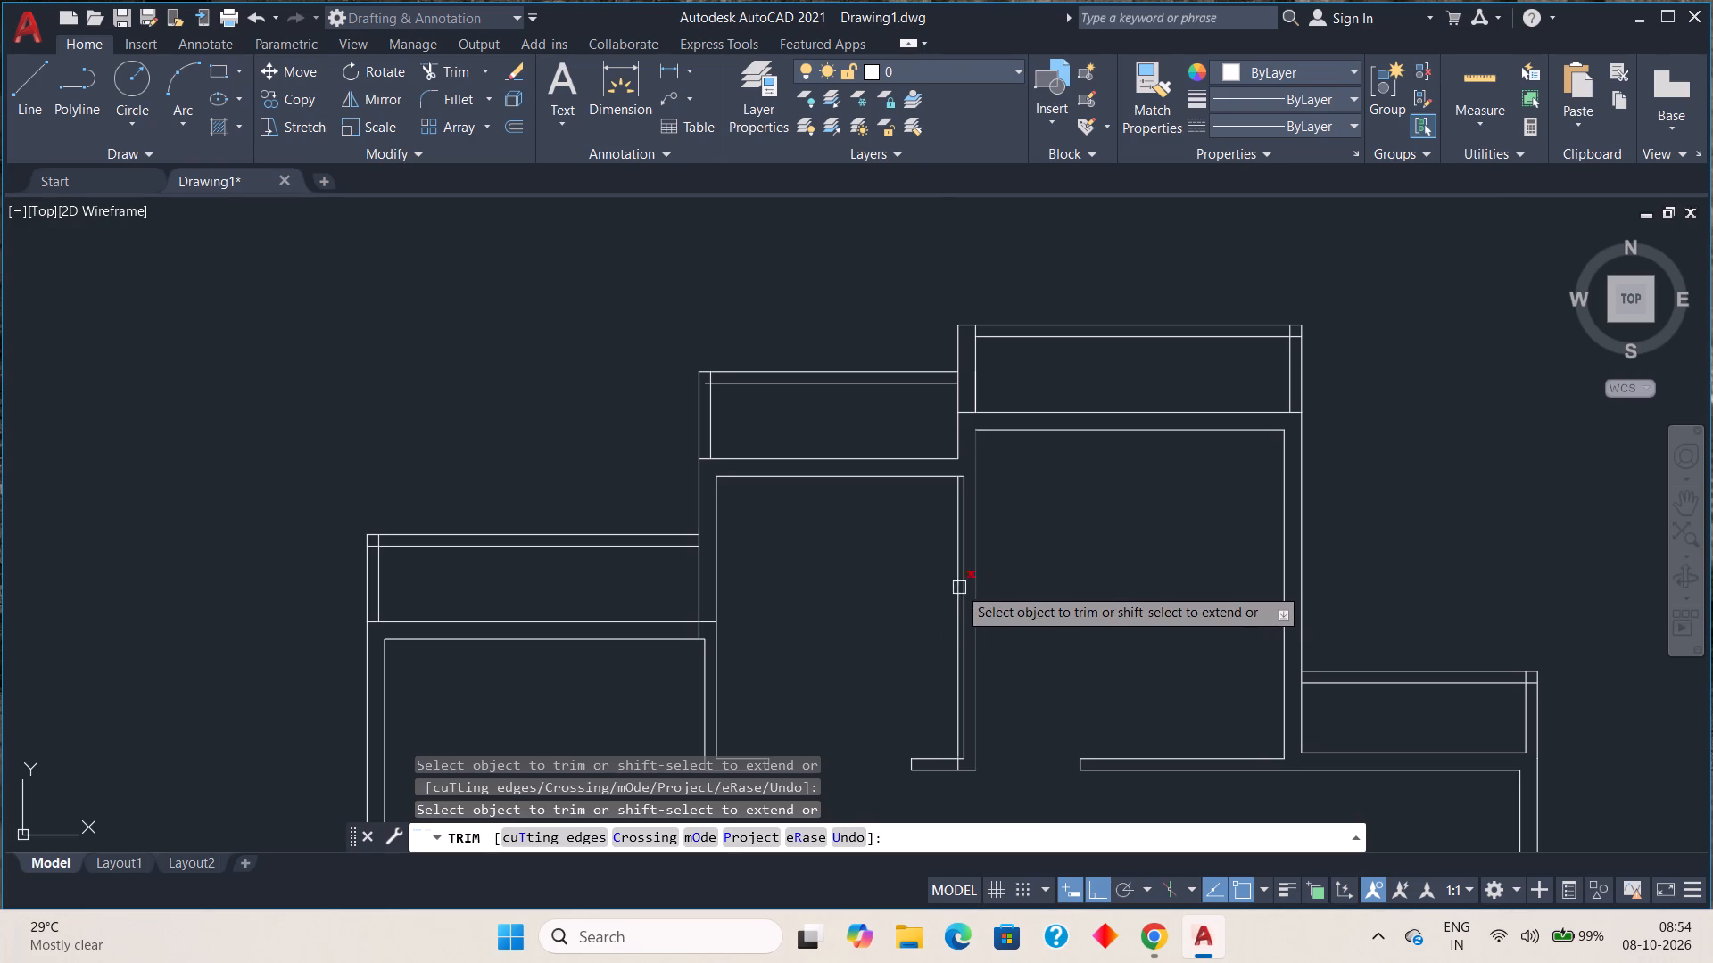
scroll(956, 585, "up", 3)
left_click(961, 571)
scroll(961, 571, "down", 3)
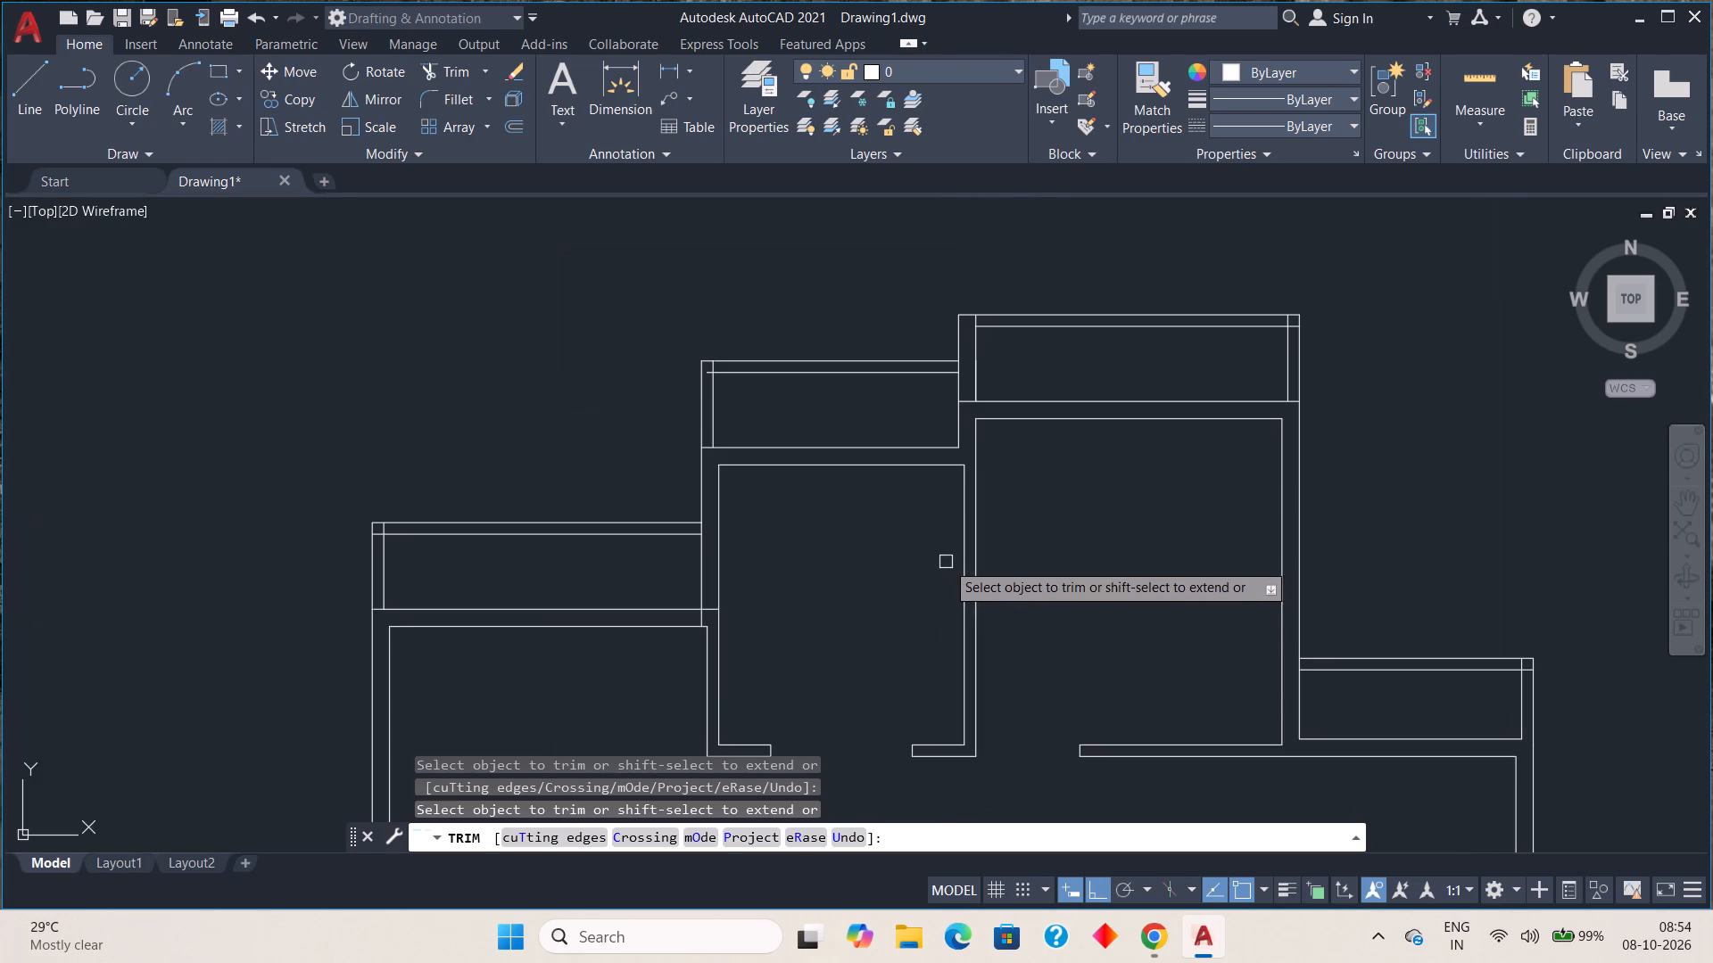
middle_click_drag(1036, 636, 1029, 679)
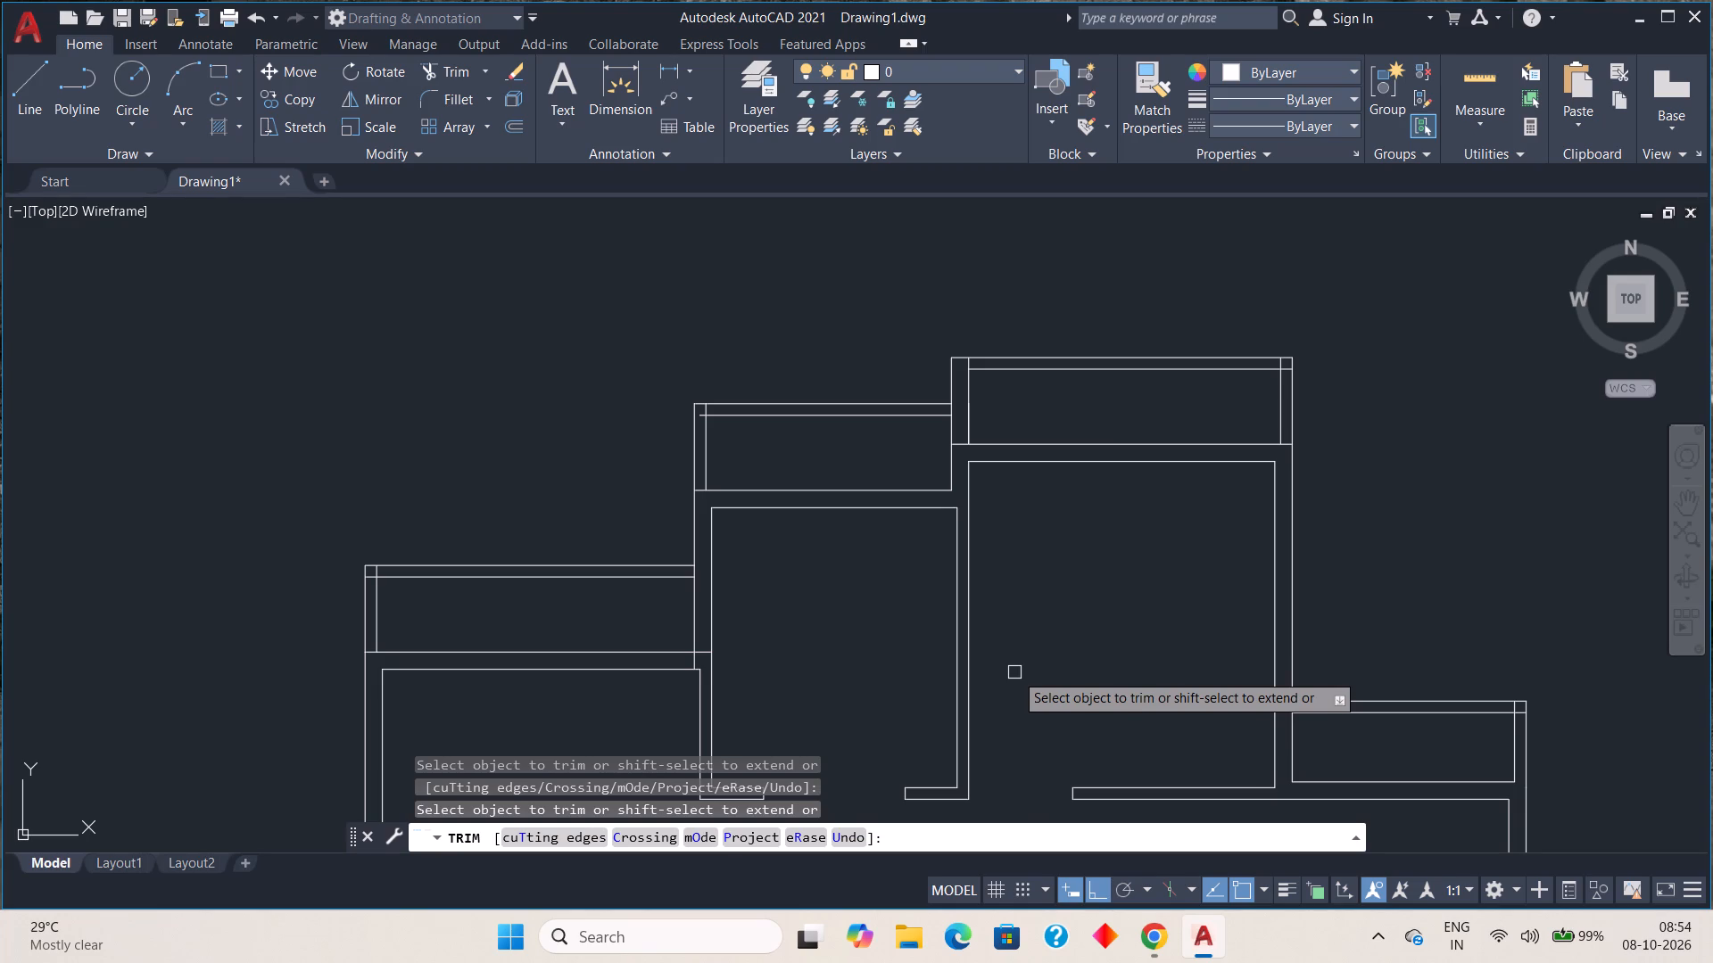
key("Escape")
key("Escape")
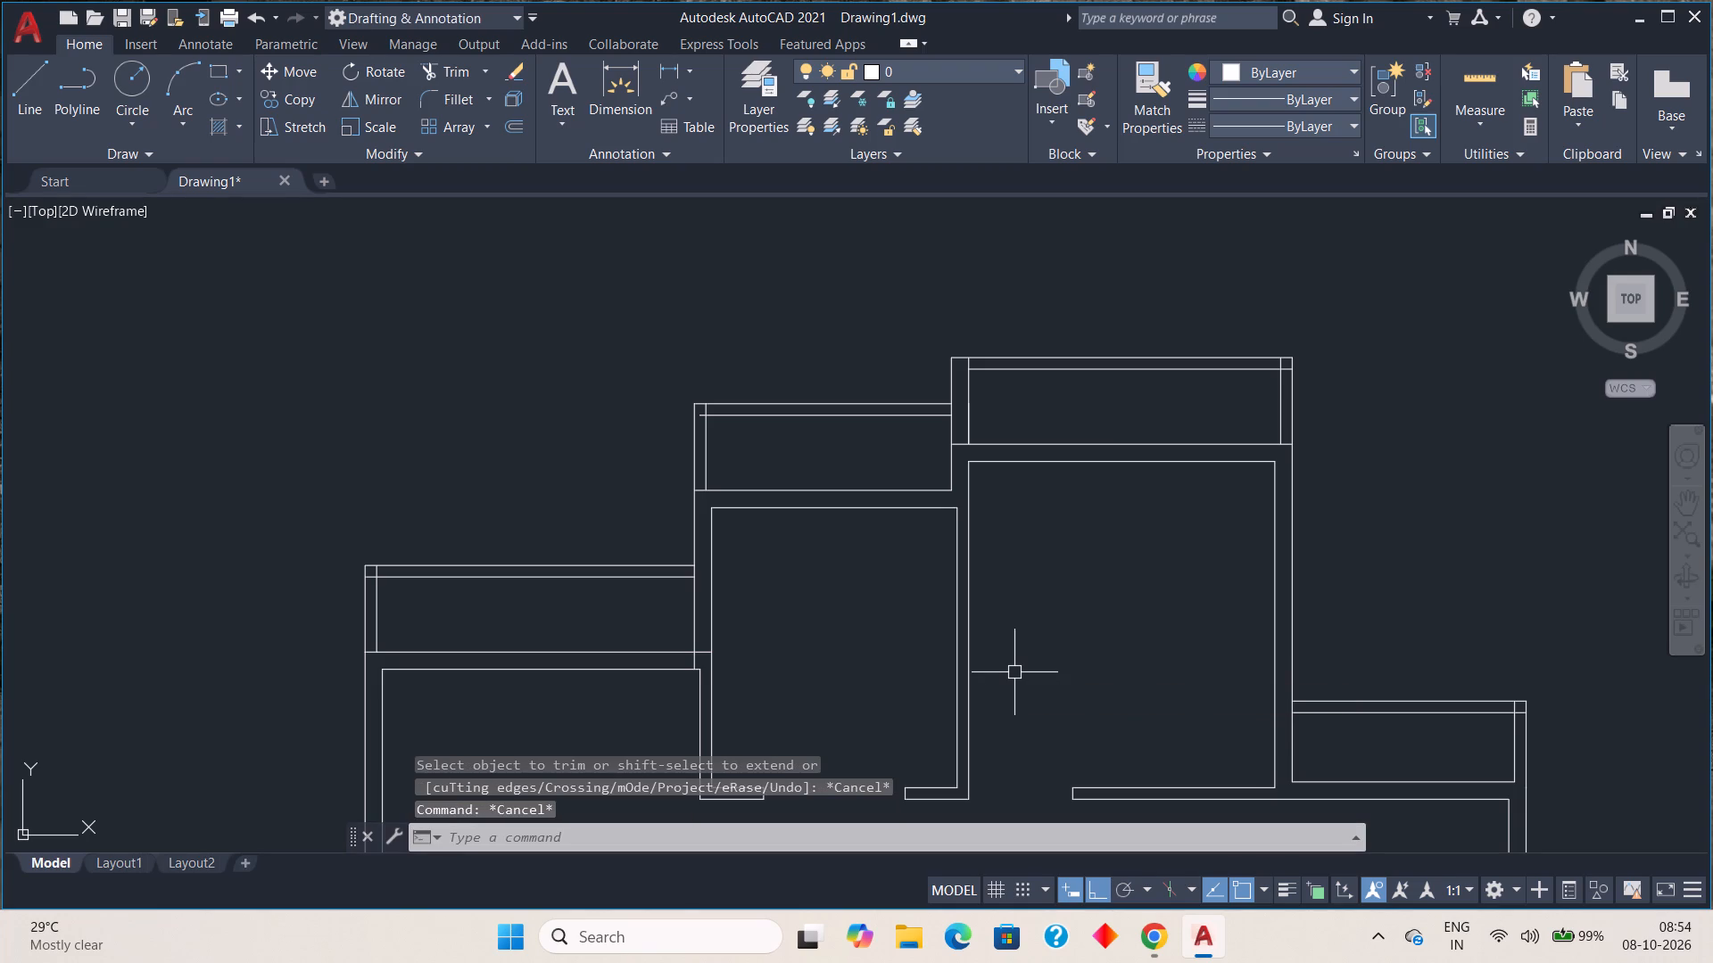
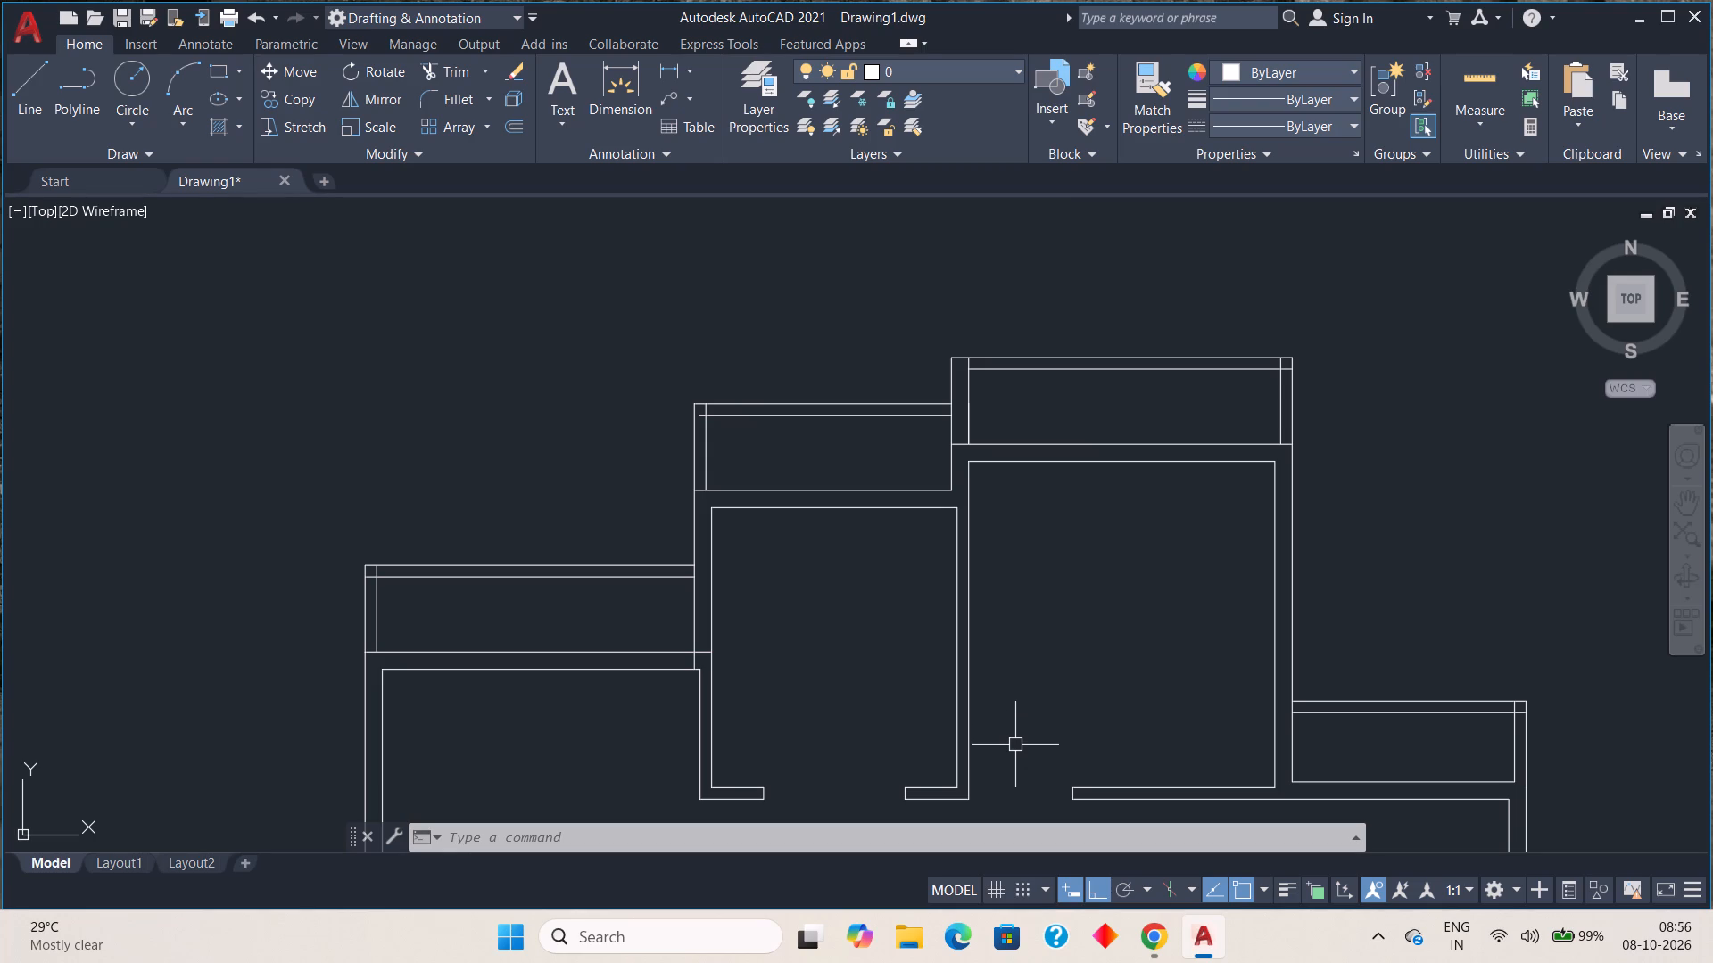
Trim the left strip's lower line overhang and the vertical stub inside the wall between the upper left and upper middle rooms.
type("tr")
key("space")
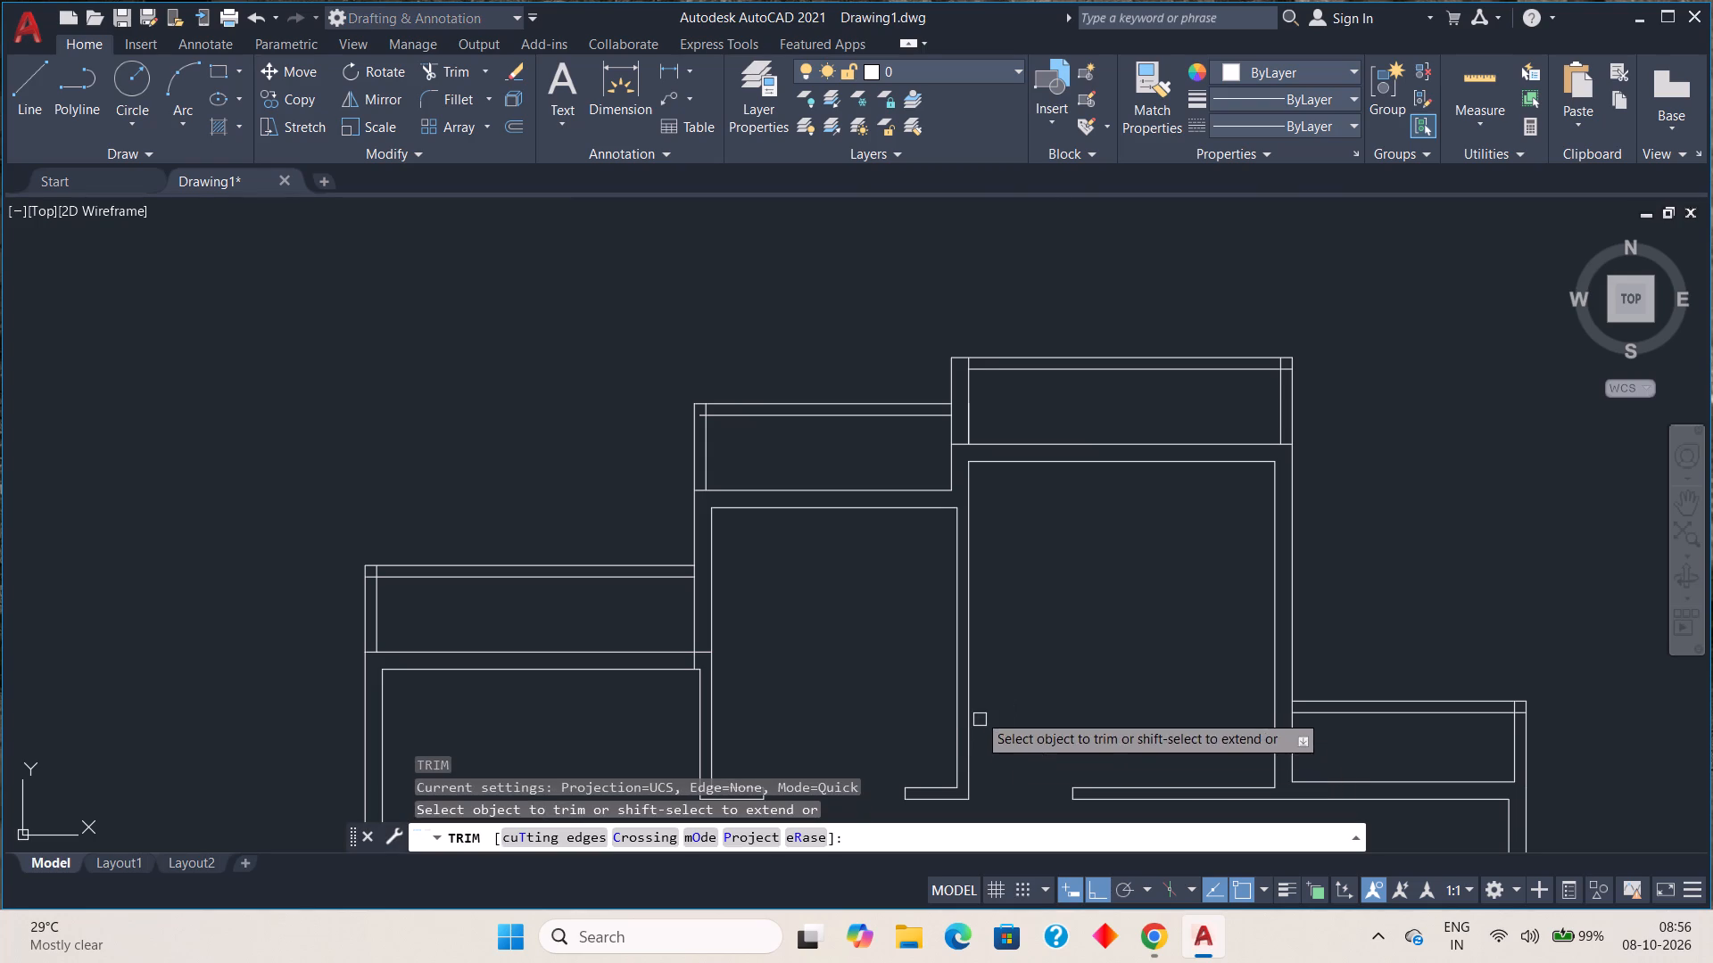
scroll(703, 659, "up", 3)
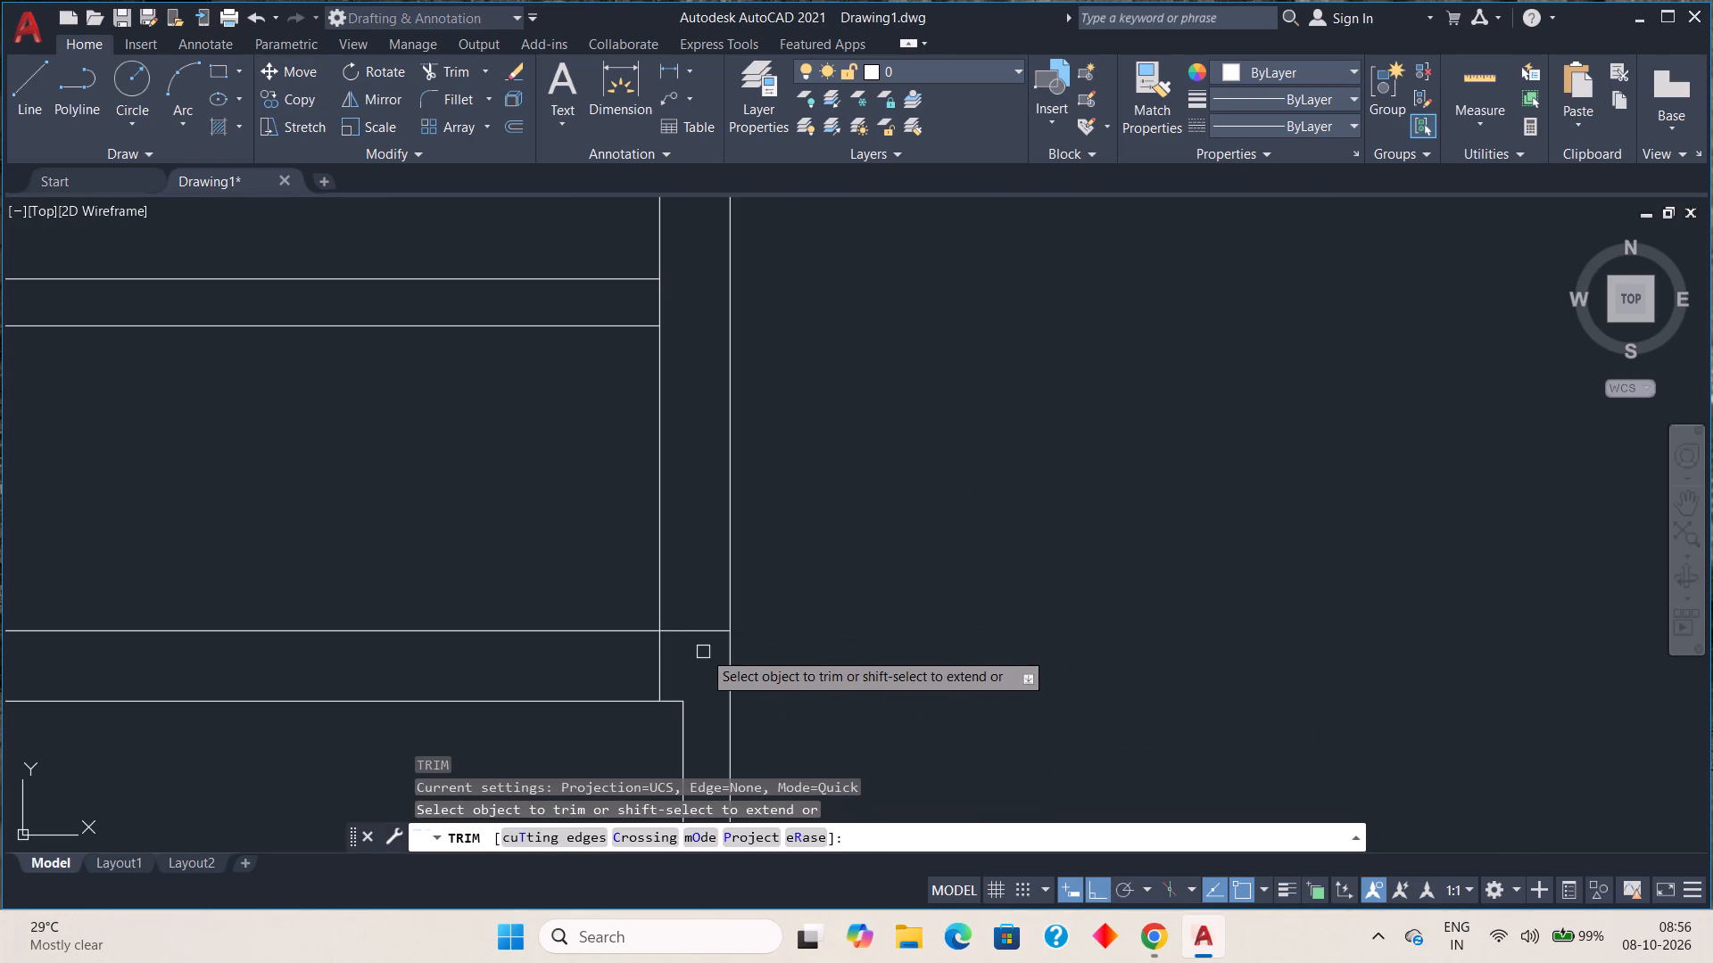
left_click(698, 626)
left_click(656, 662)
Trim the crossing inner line stubs at the top left corners of the left strip and the middle strip.
scroll(650, 661, "down", 2)
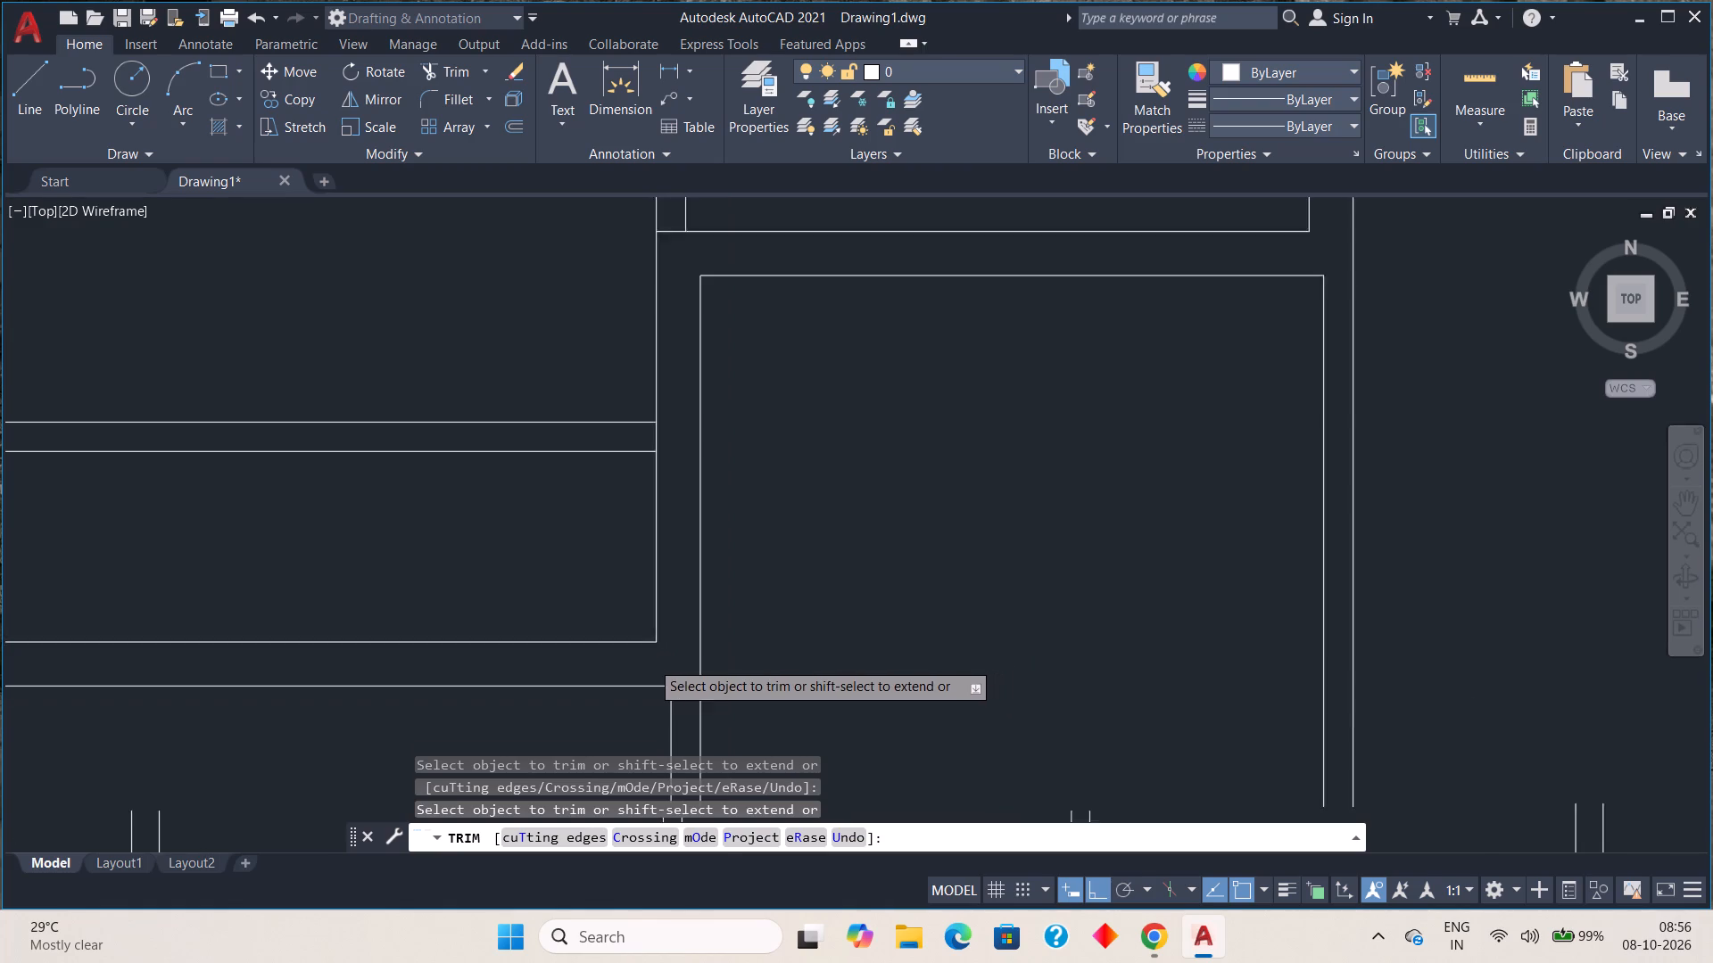
scroll(650, 661, "down", 1)
middle_click_drag(492, 629, 731, 659)
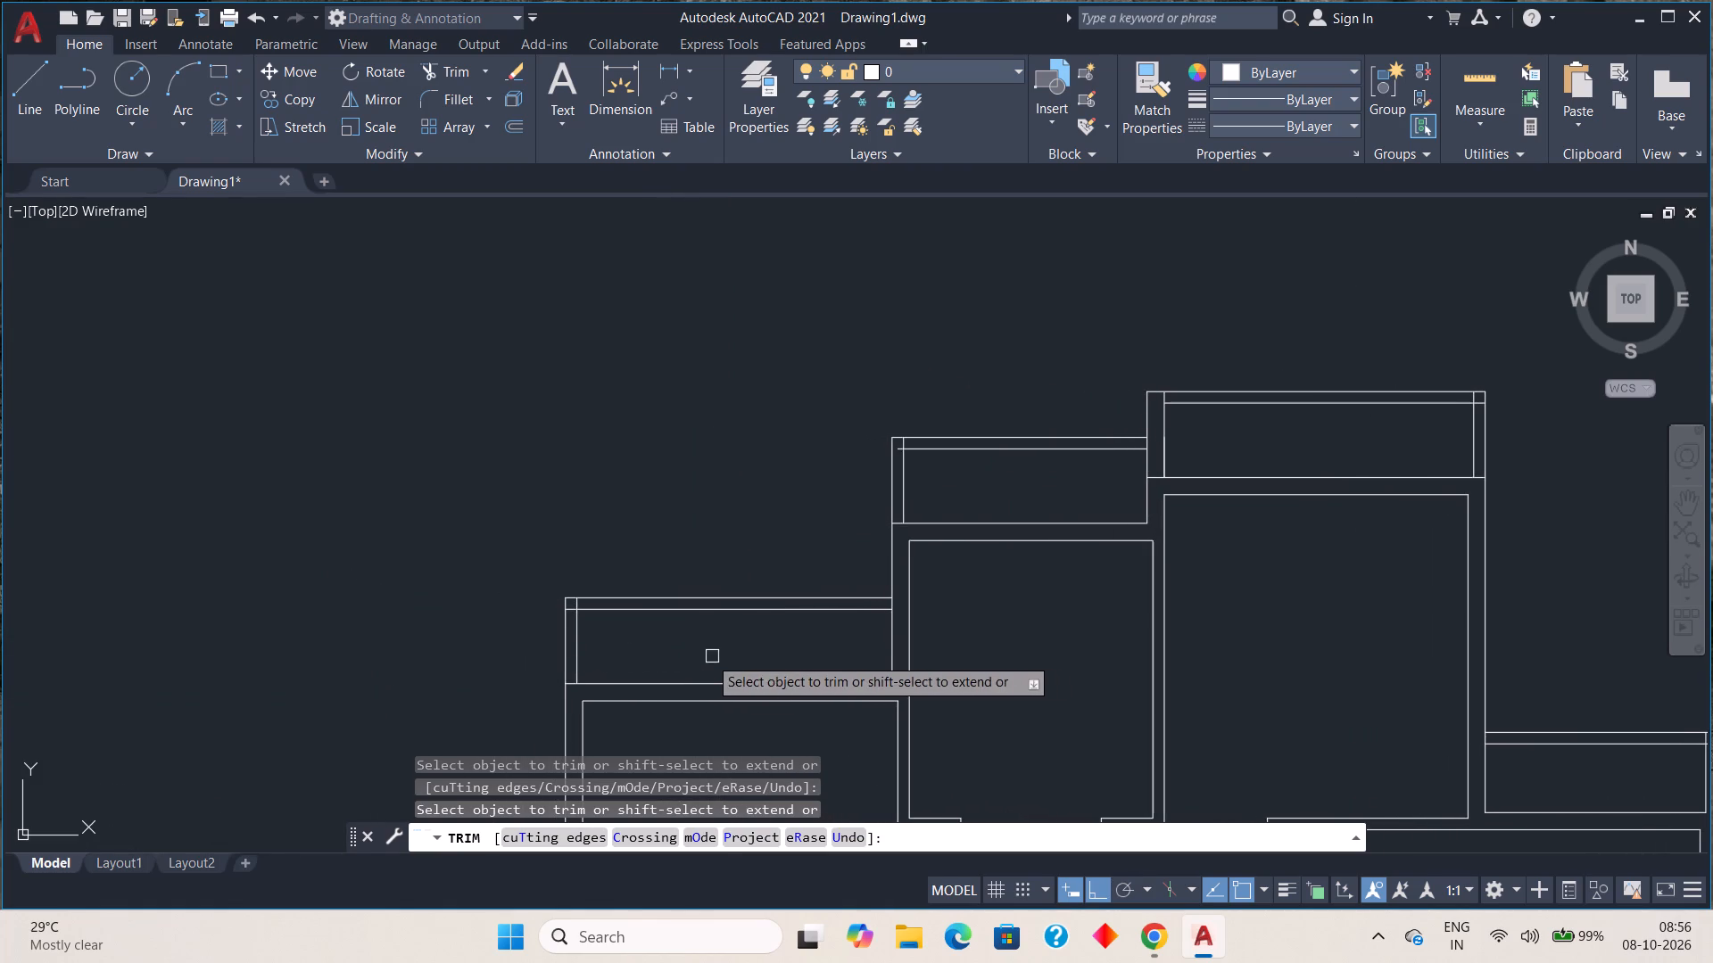
scroll(567, 612, "up", 2)
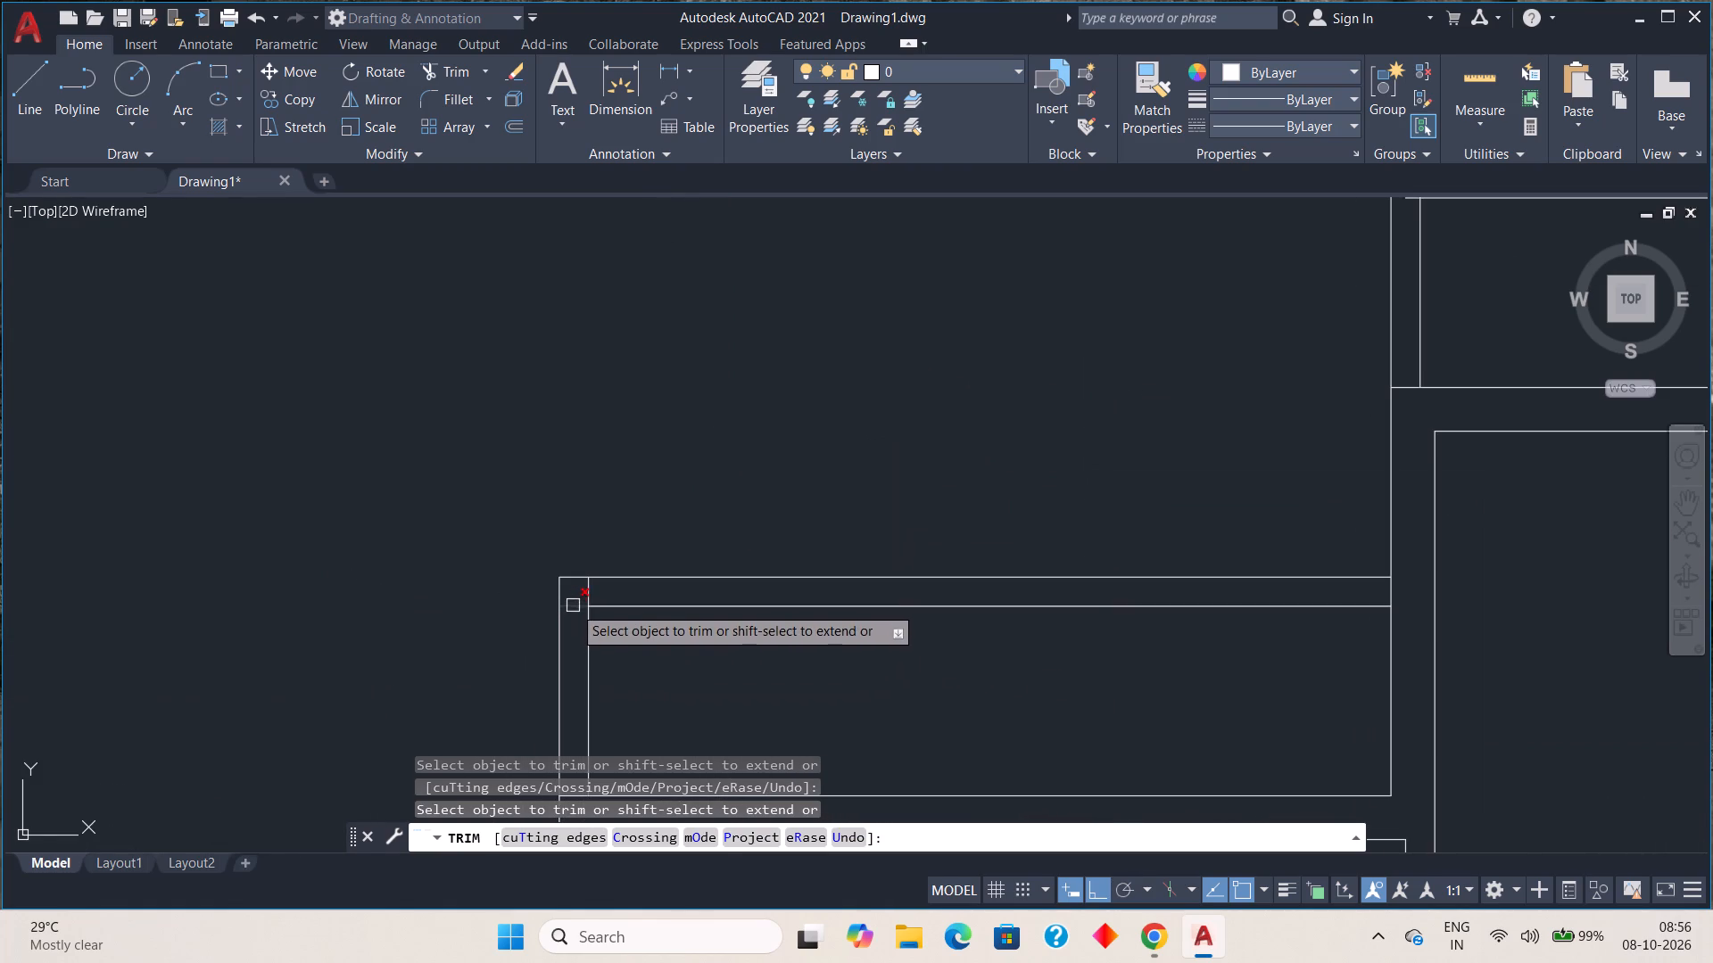
left_click(573, 605)
left_click(585, 590)
scroll(967, 675, "down", 2)
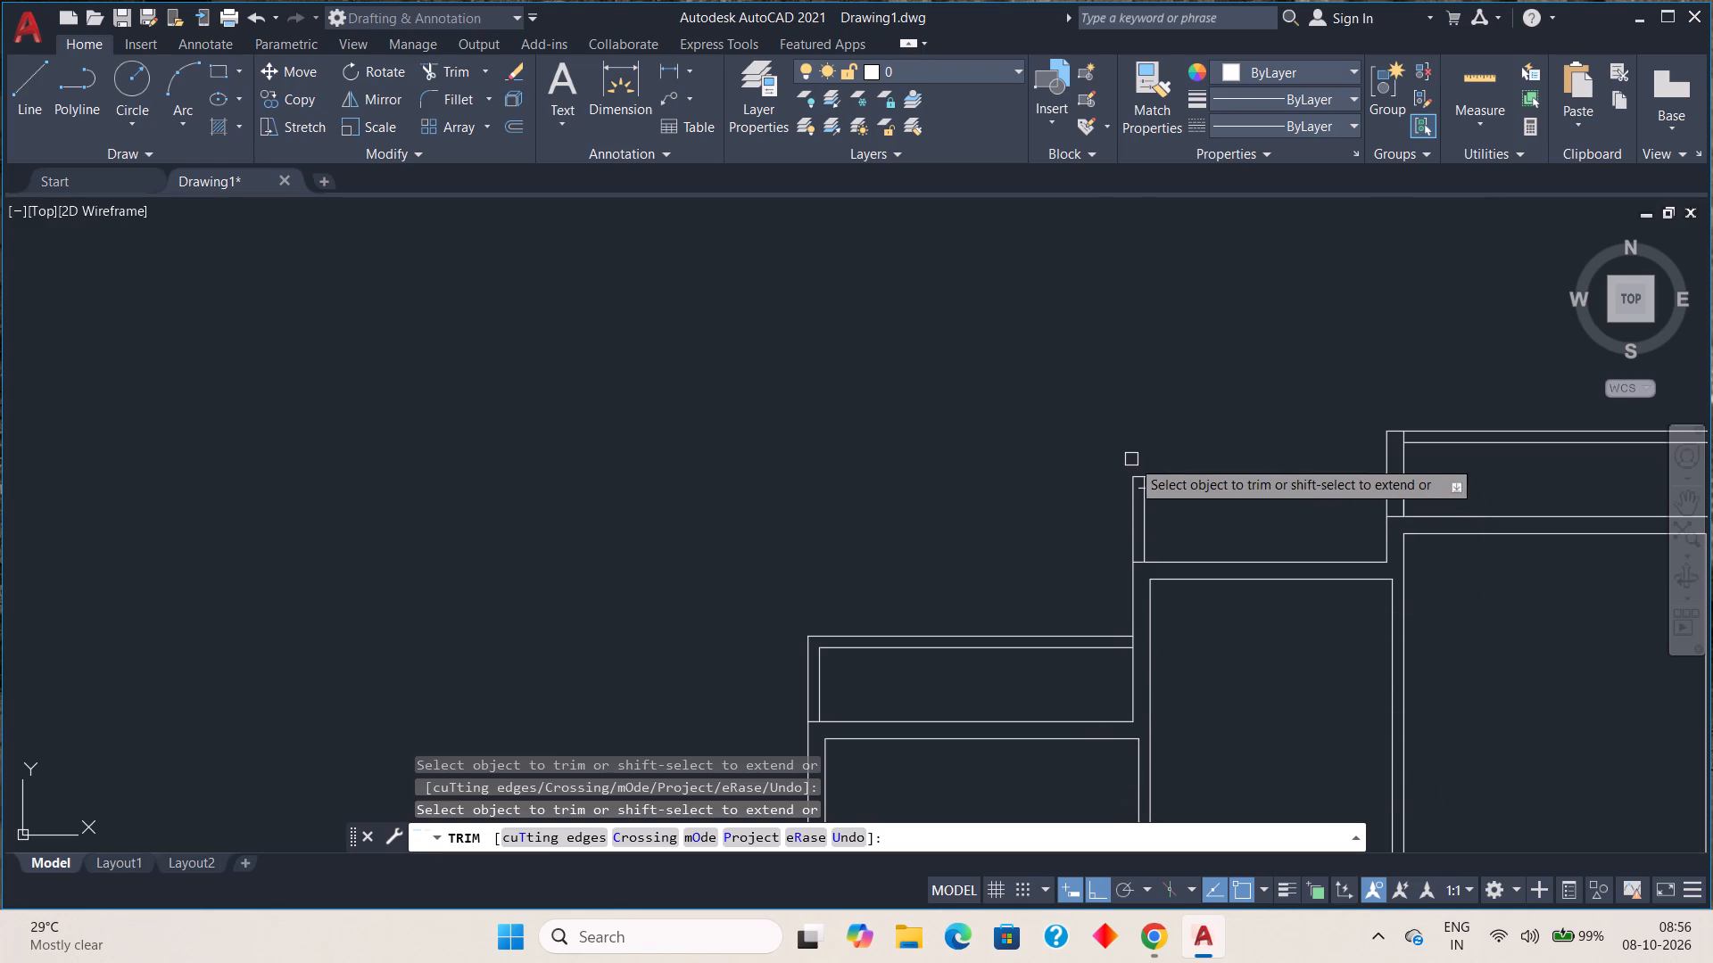
scroll(1164, 490, "up", 4)
left_click(990, 471)
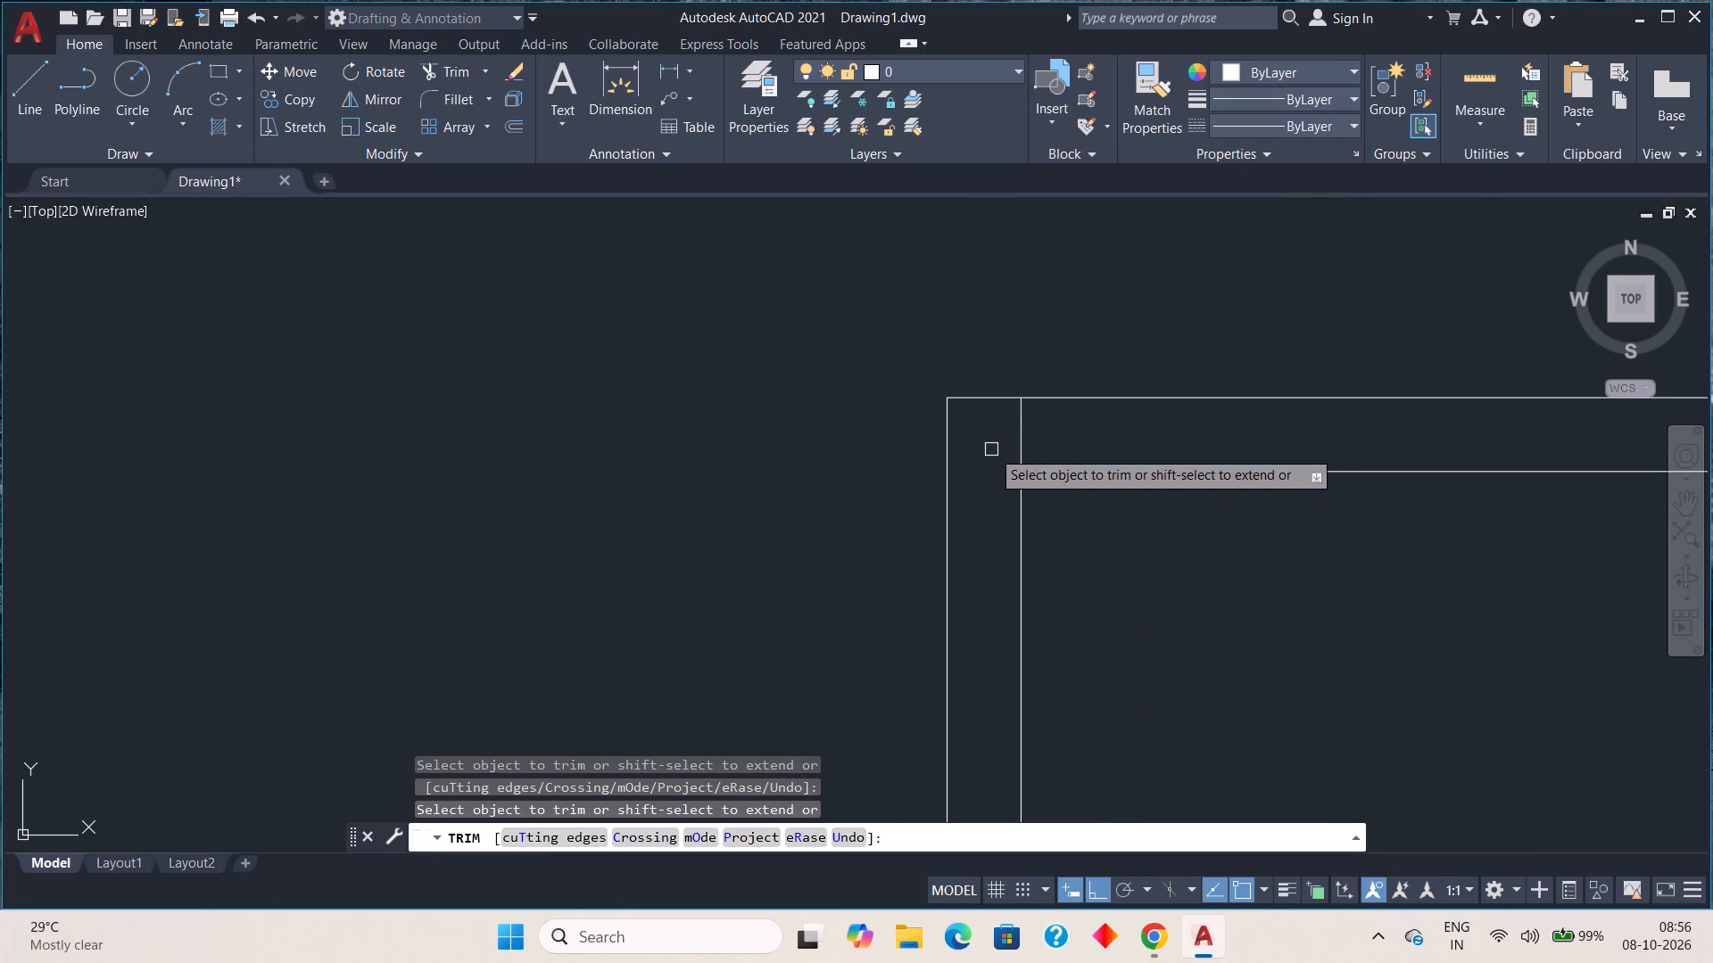
left_click(1016, 431)
Trim the crossing inner line stubs at both top corners of the strip above the upper right room.
scroll(1065, 472, "down", 3)
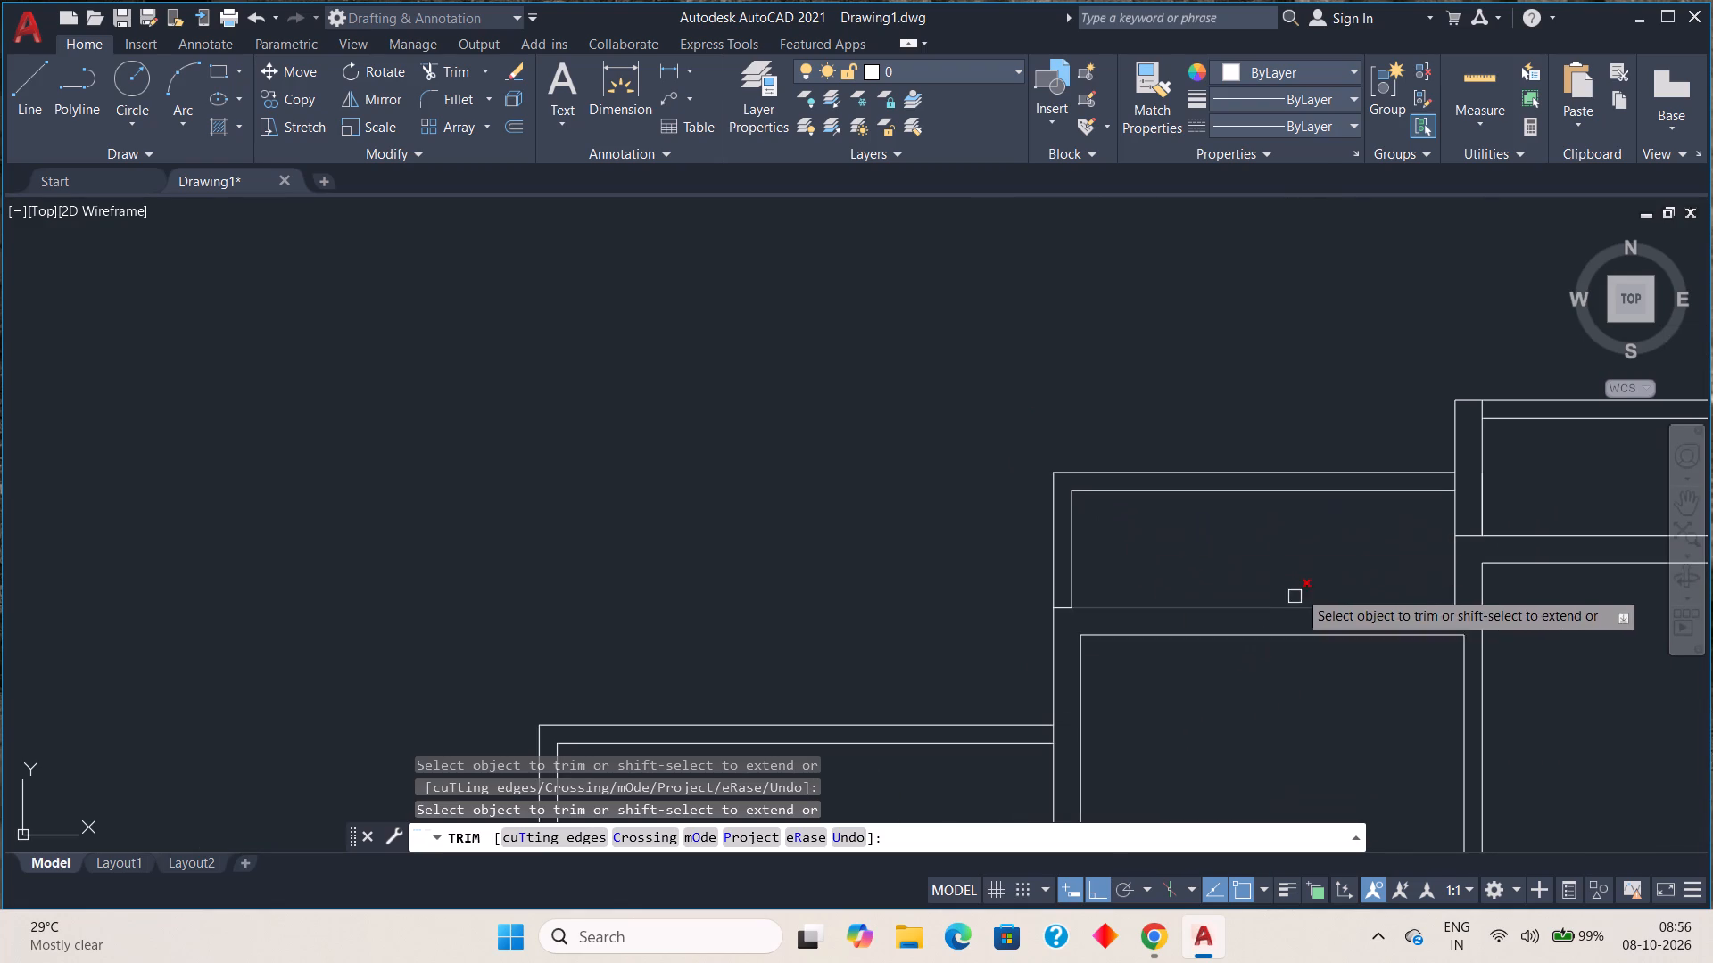
middle_click_drag(1304, 556, 768, 582)
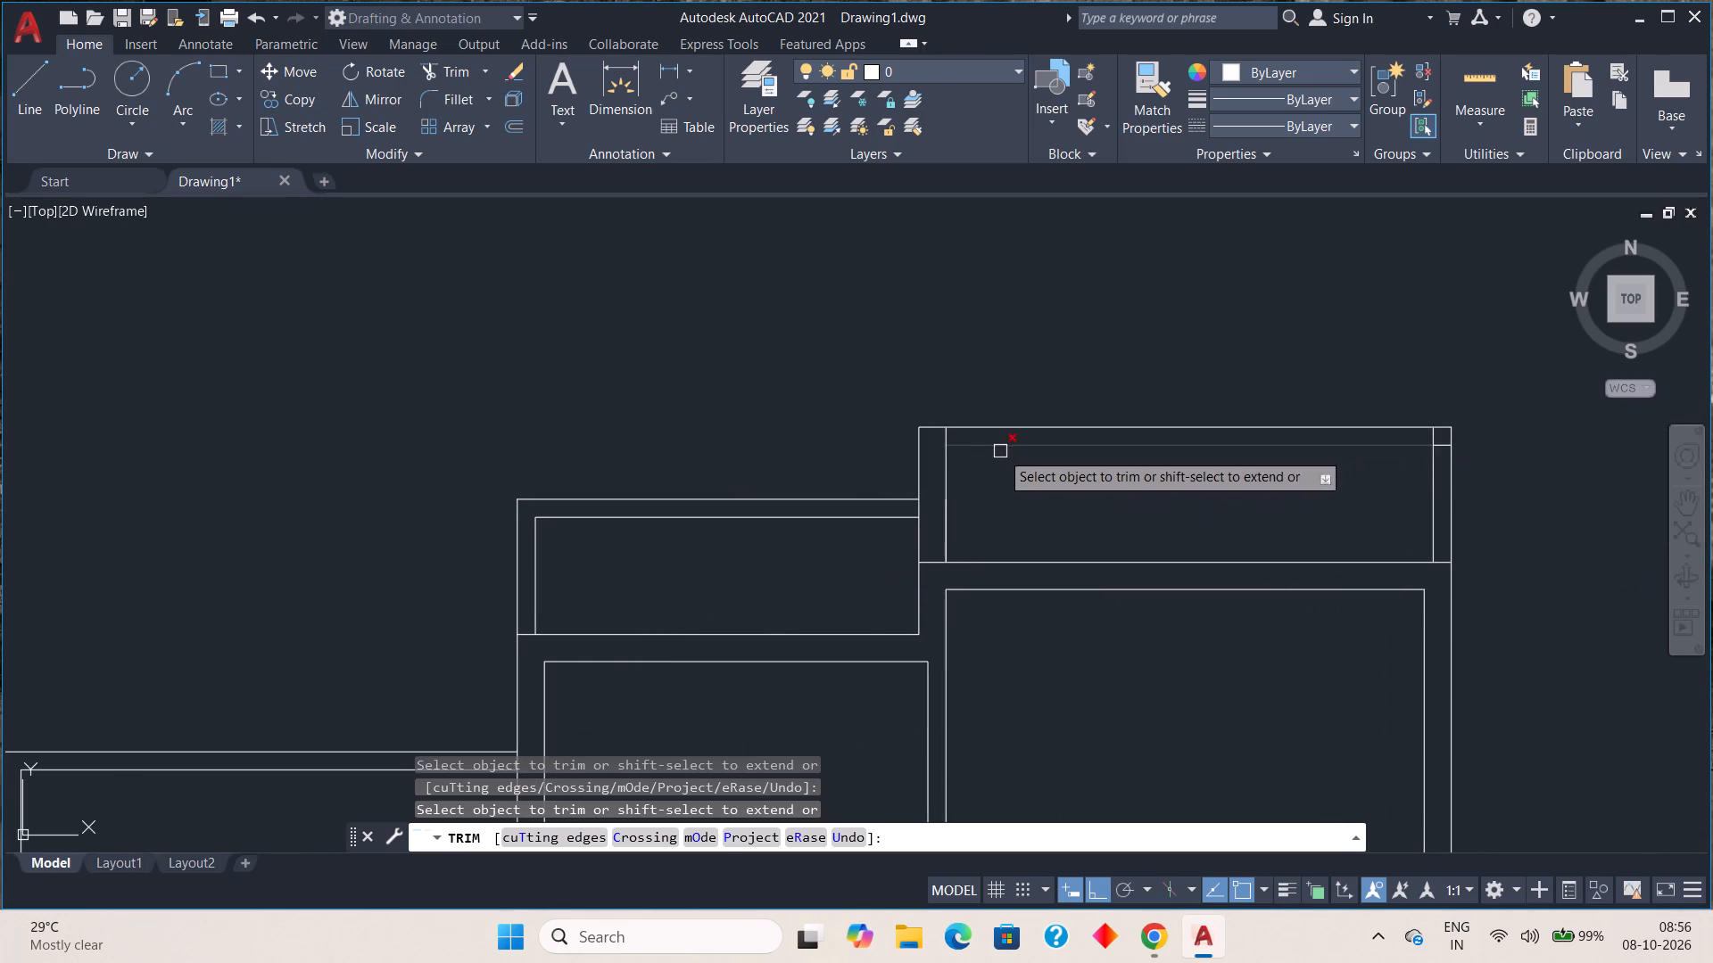
scroll(956, 458, "up", 1)
left_click(937, 421)
scroll(1088, 525, "down", 1)
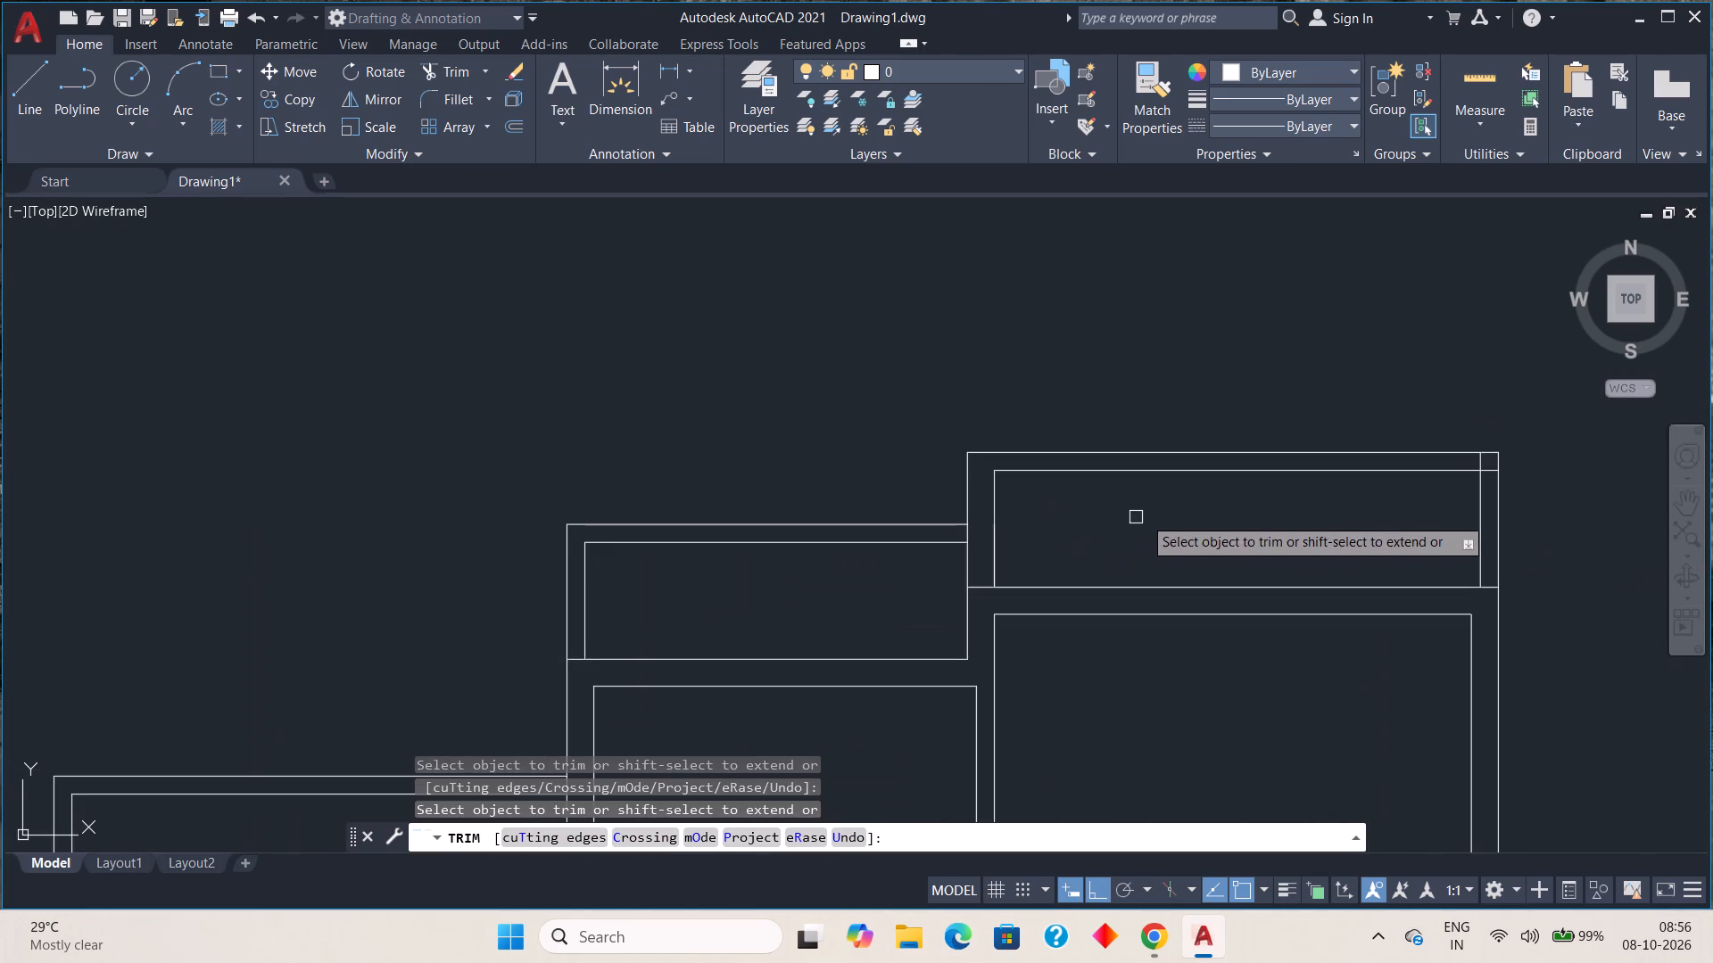
middle_click_drag(1231, 537, 754, 564)
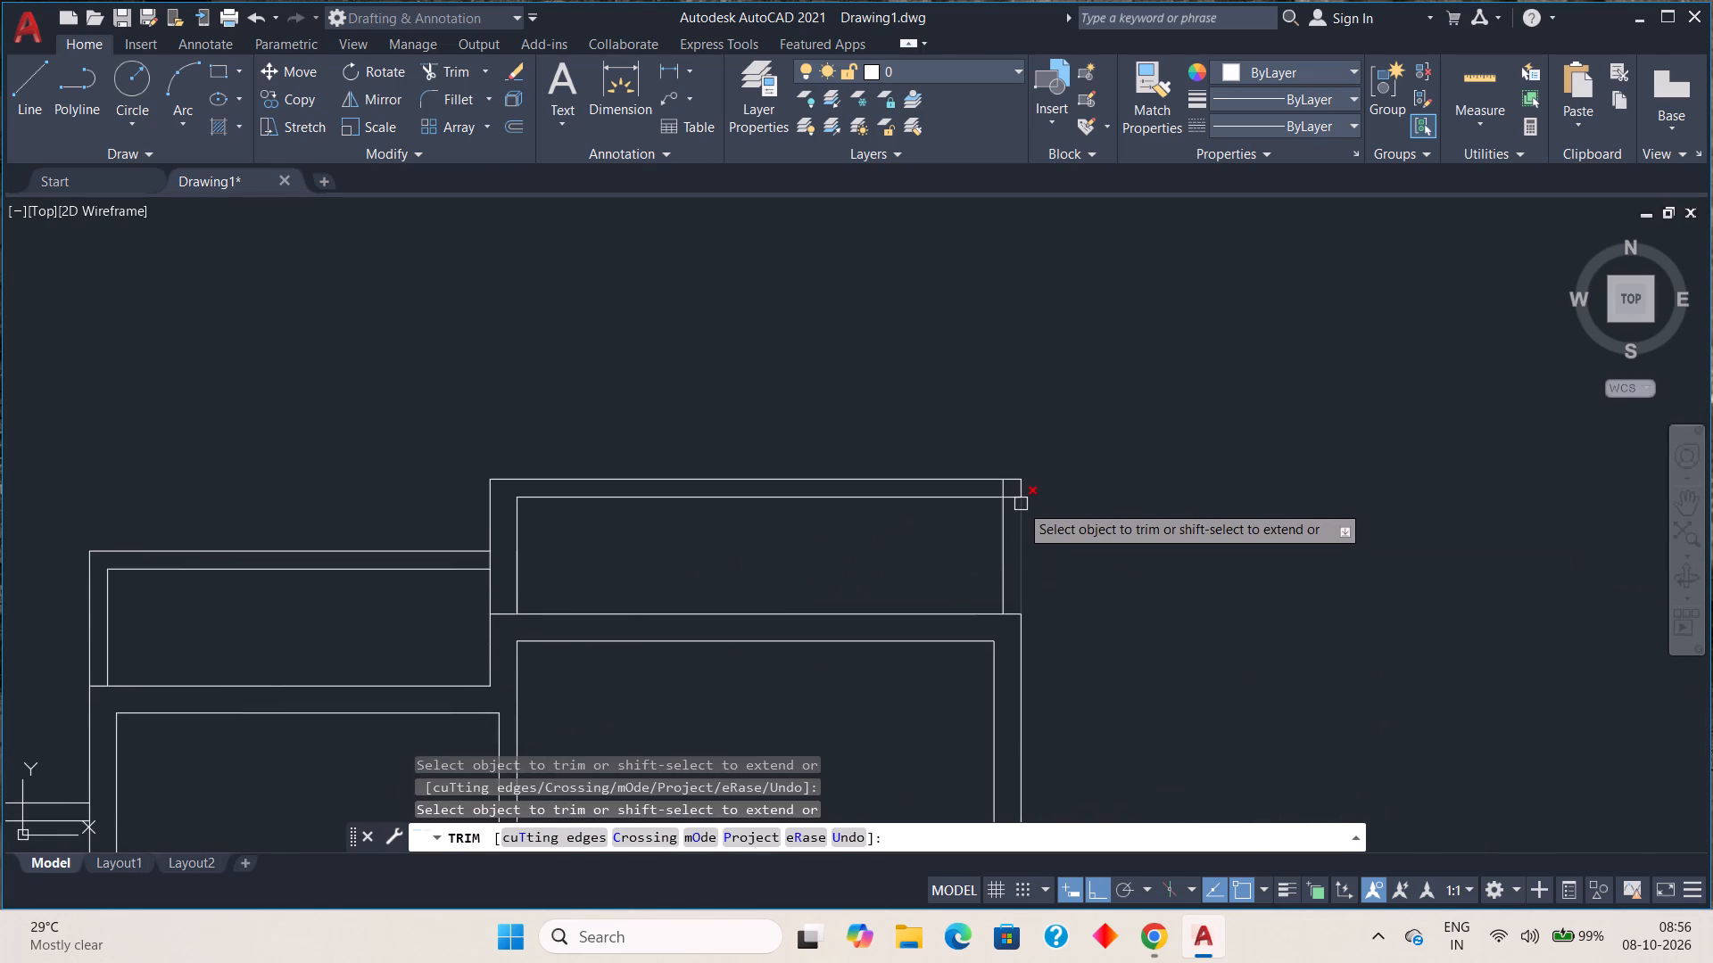
scroll(1016, 503, "up", 1)
left_click(1010, 494)
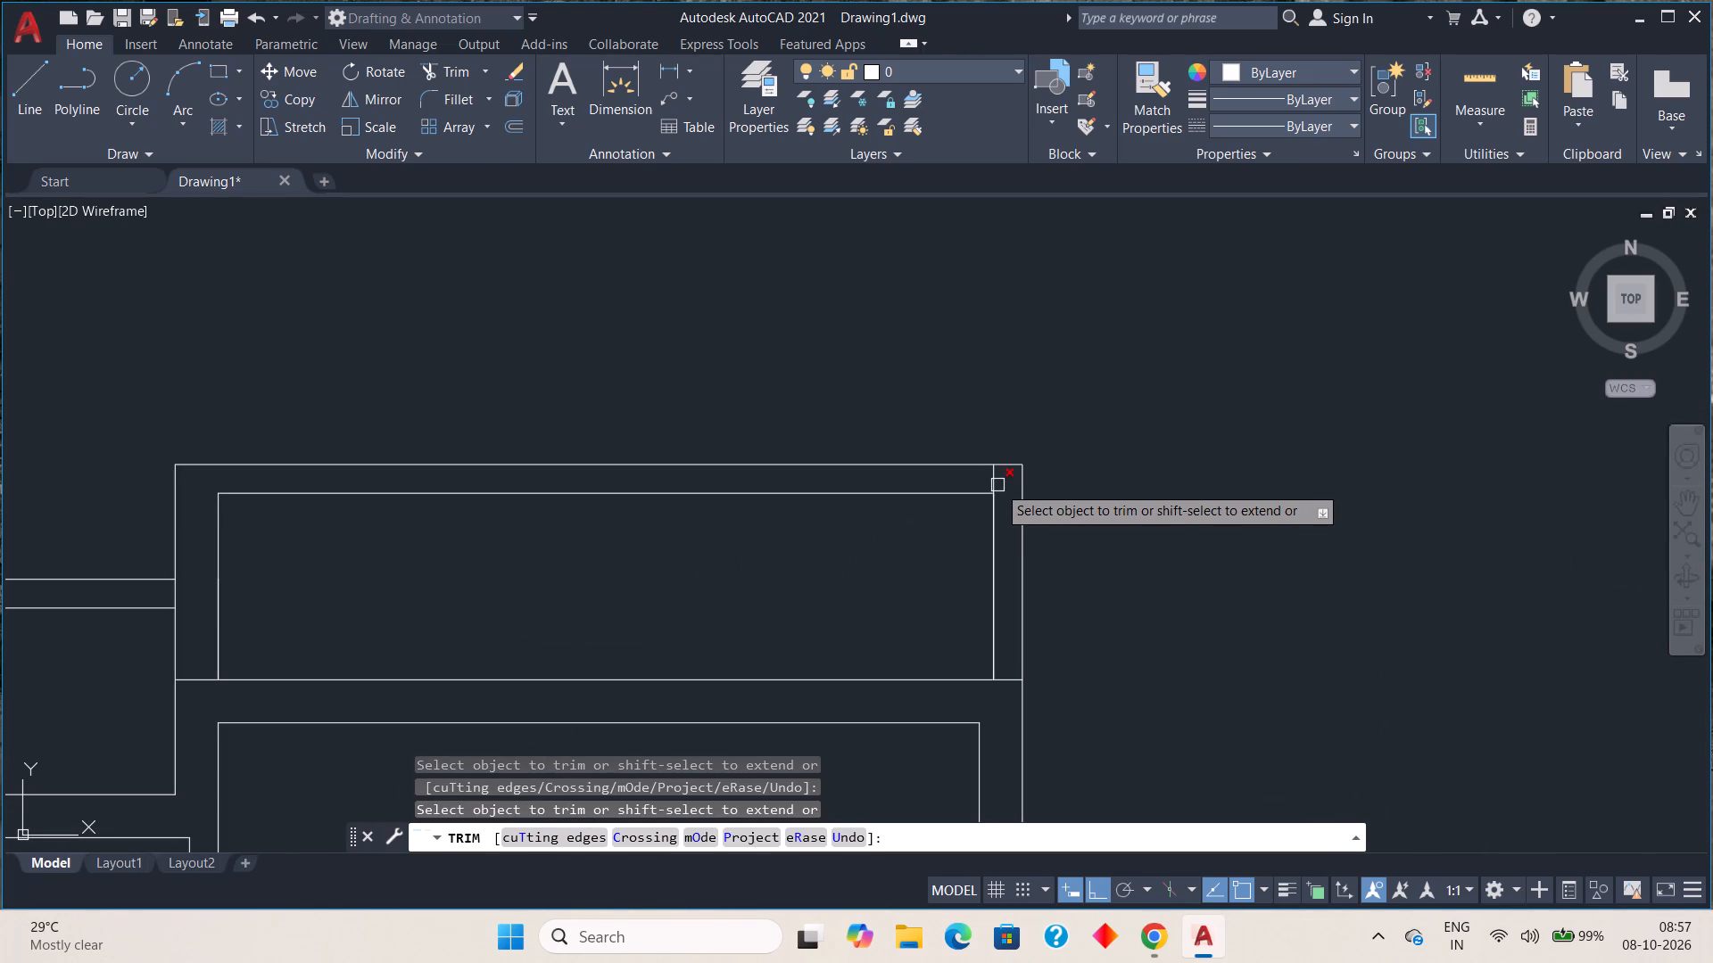
left_click(997, 480)
Trim the crossing inner line stubs at the top right corner of the lower strip on the plan's far right.
scroll(1018, 499, "down", 2)
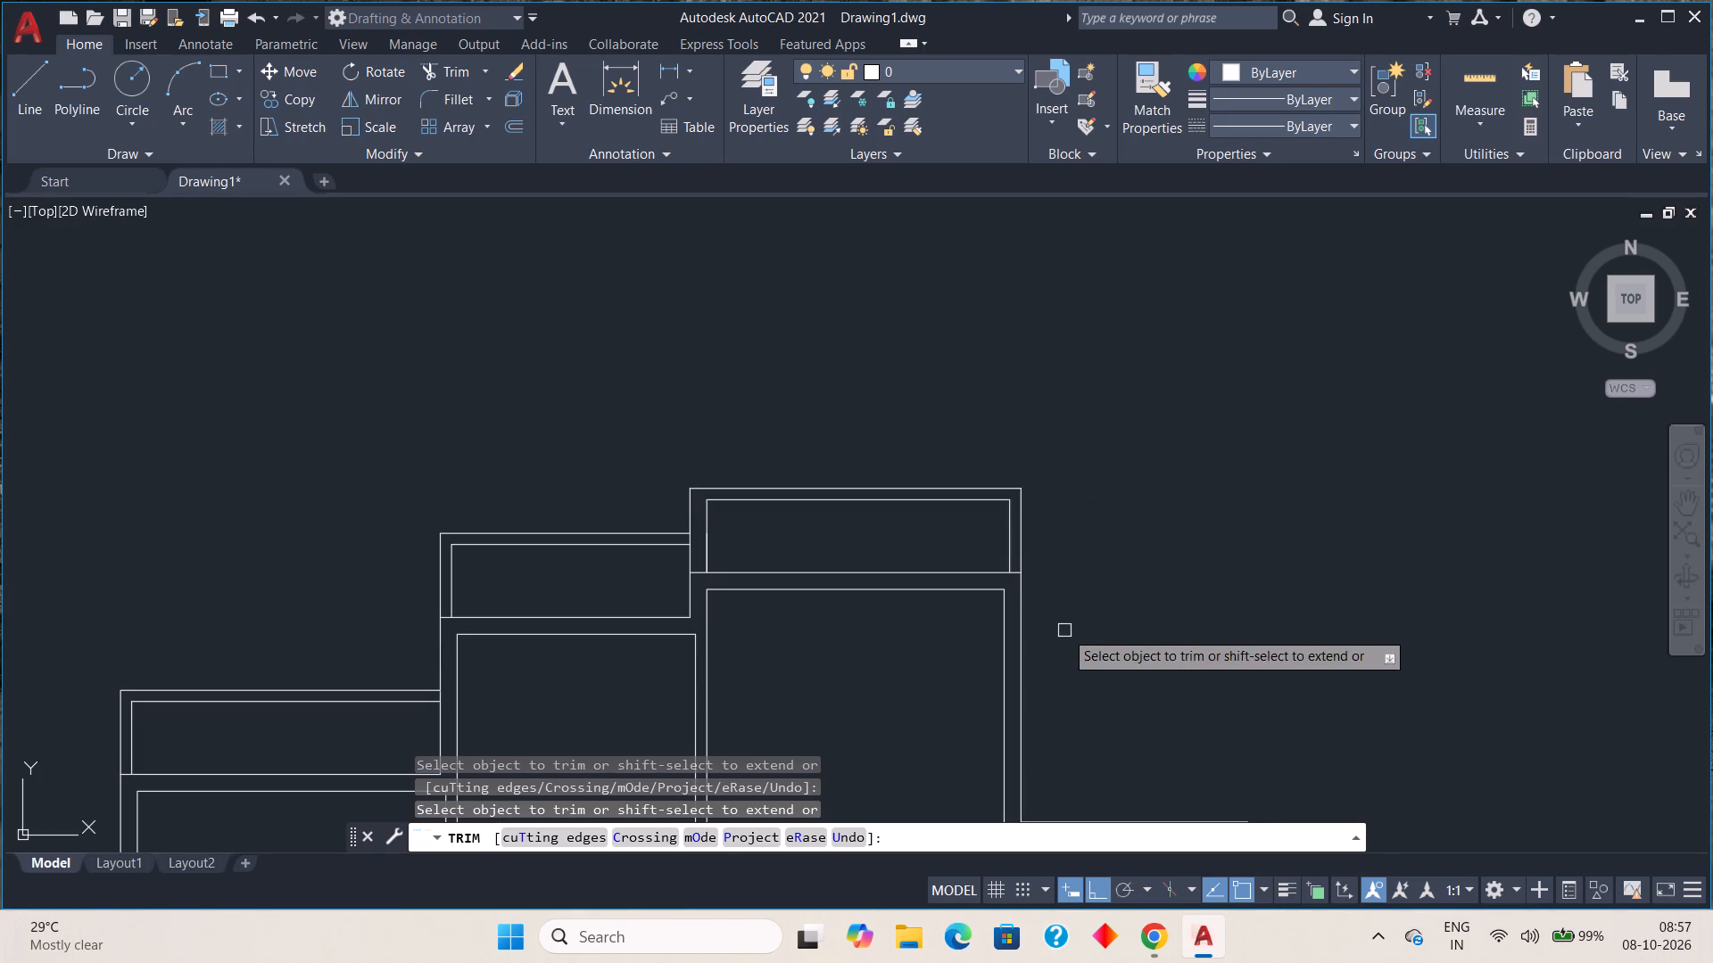
middle_click_drag(1064, 630, 1079, 498)
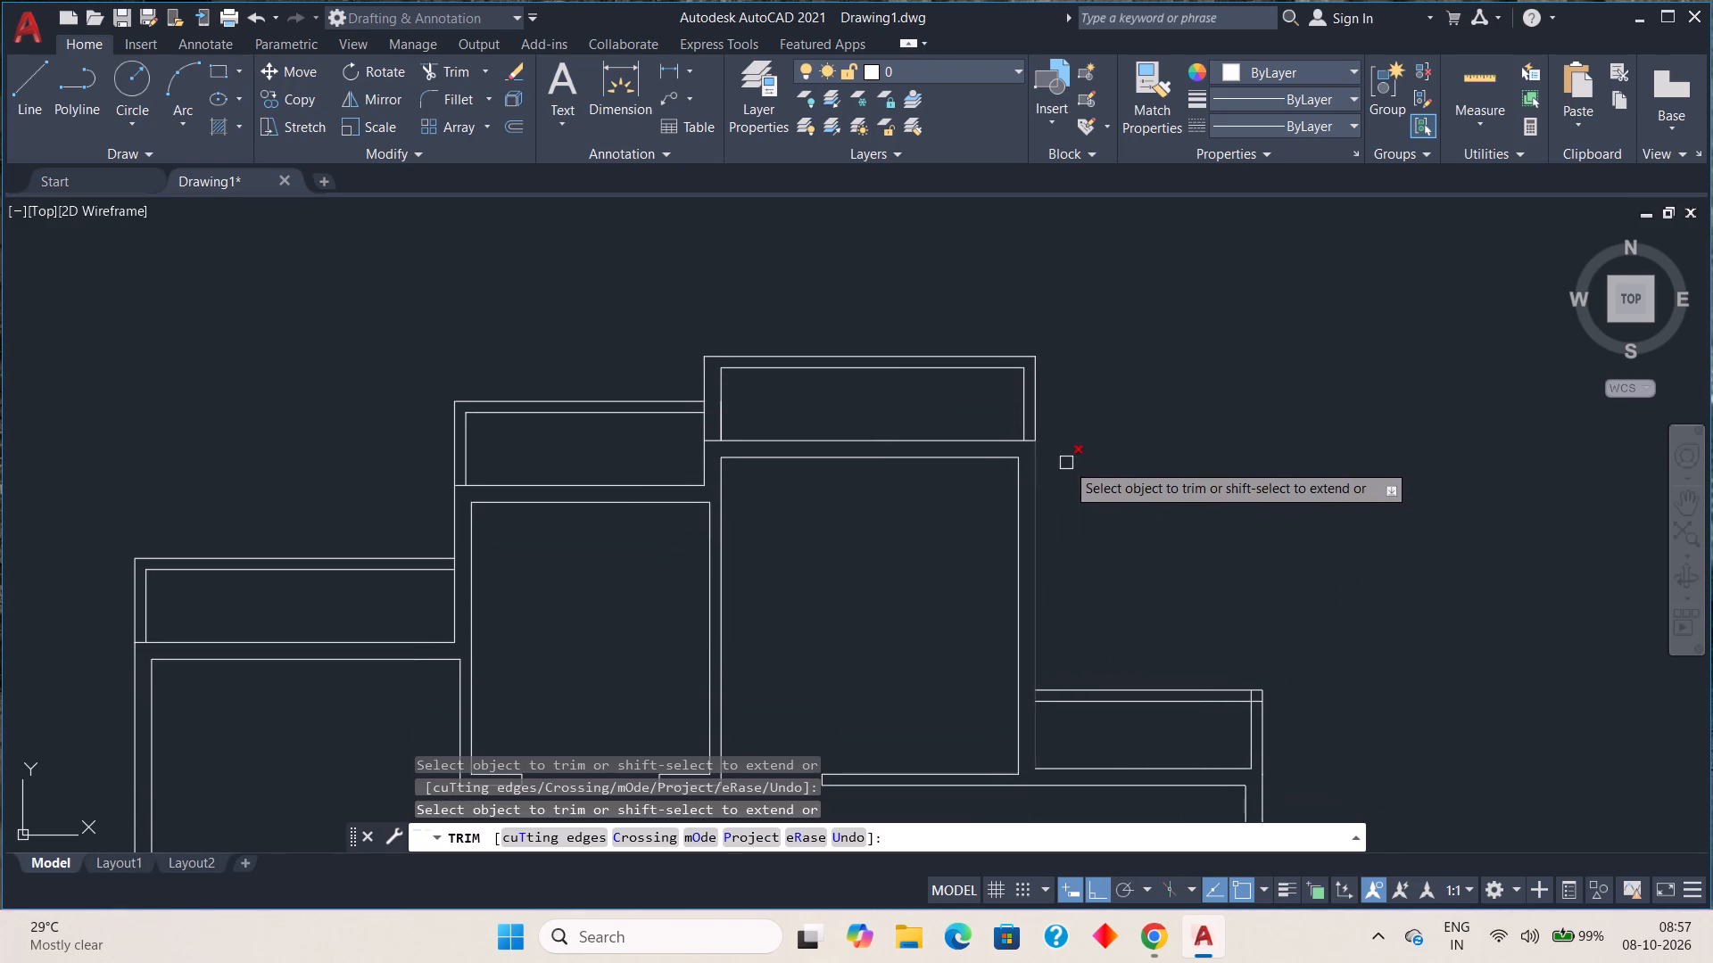
middle_click_drag(1114, 631, 966, 477)
scroll(1100, 563, "up", 2)
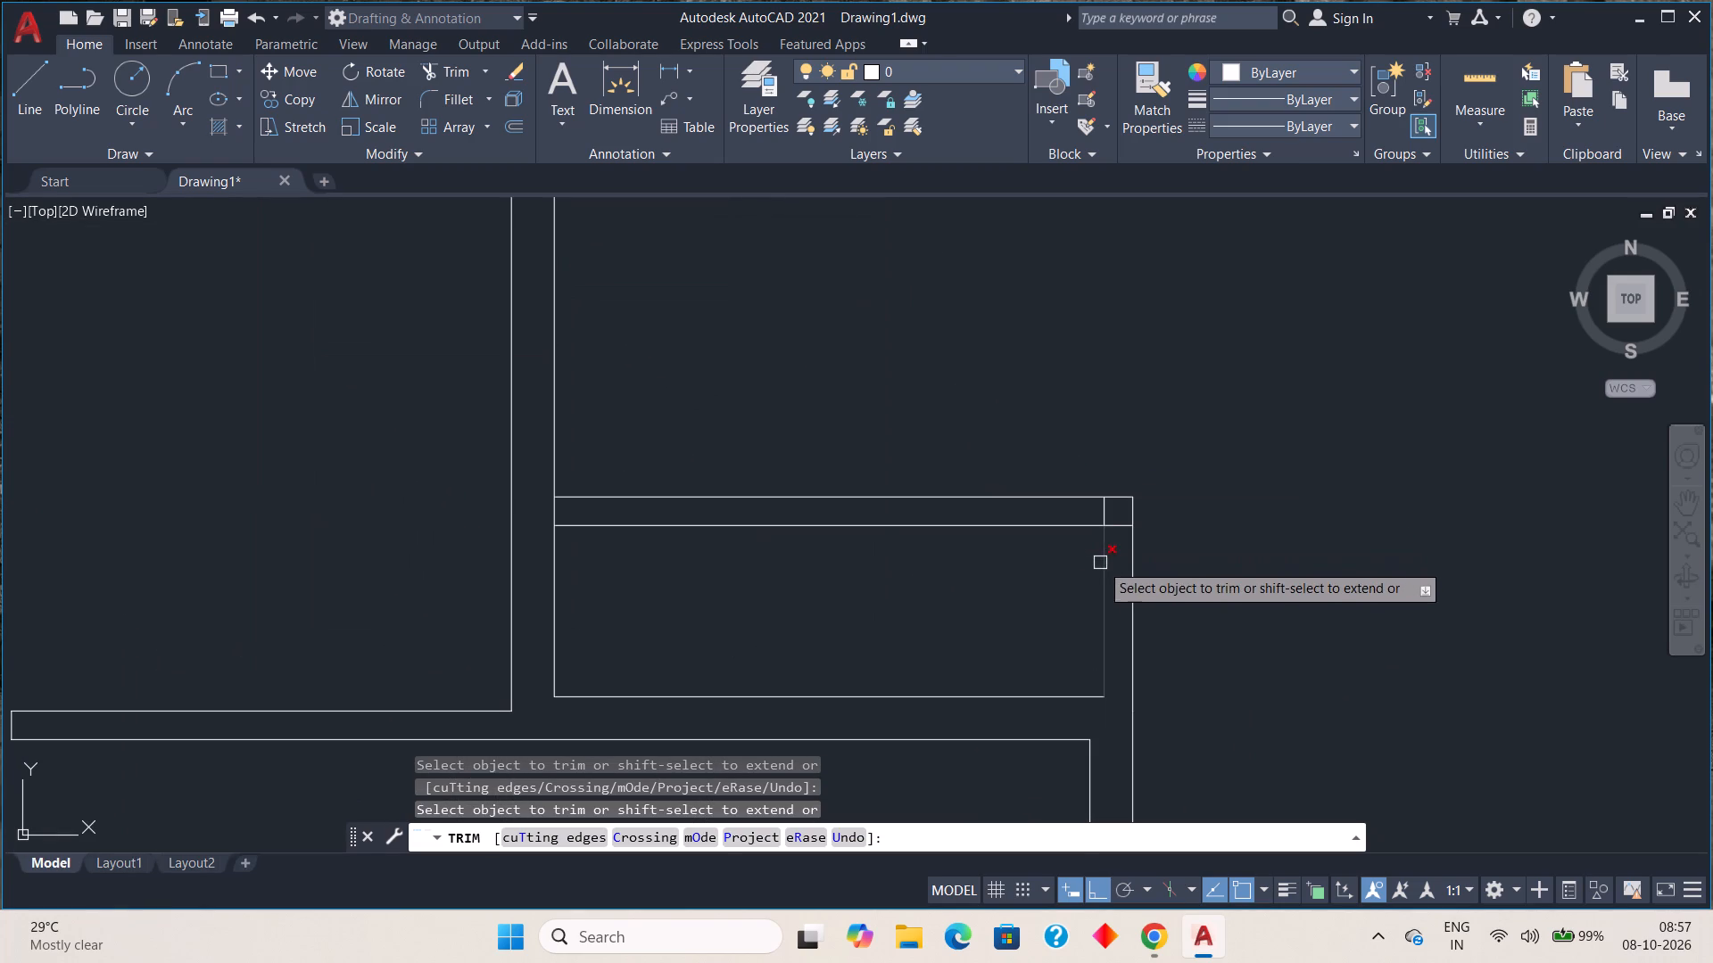
left_click(1115, 523)
left_click(1105, 512)
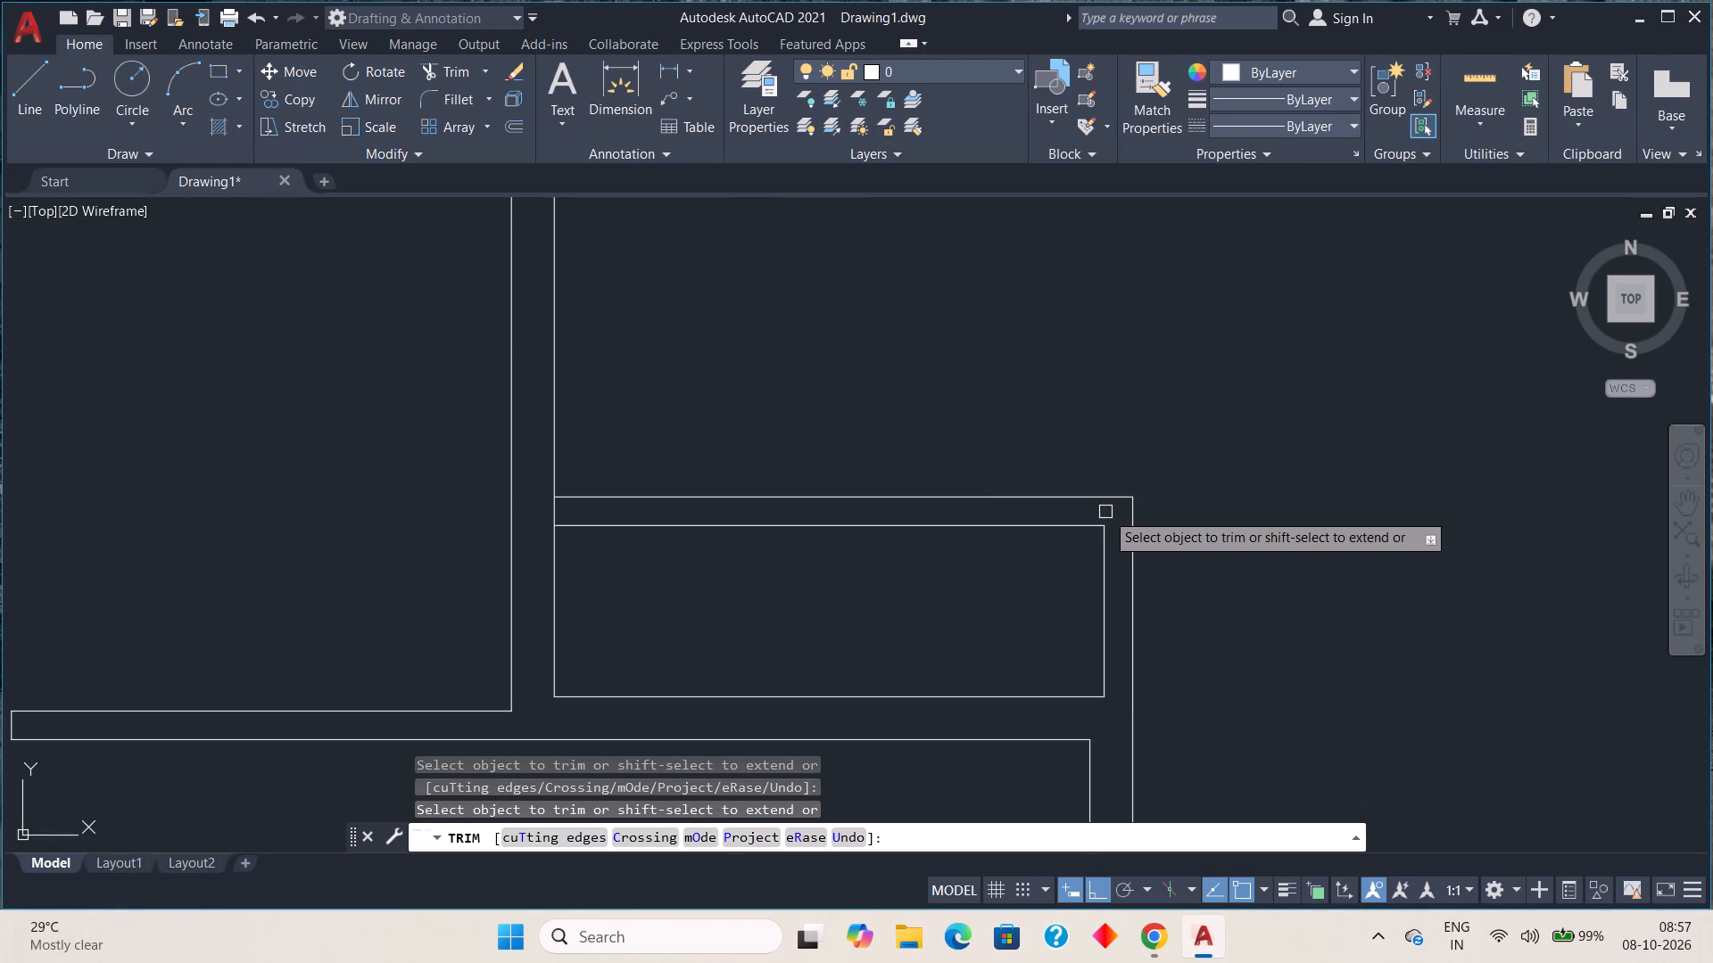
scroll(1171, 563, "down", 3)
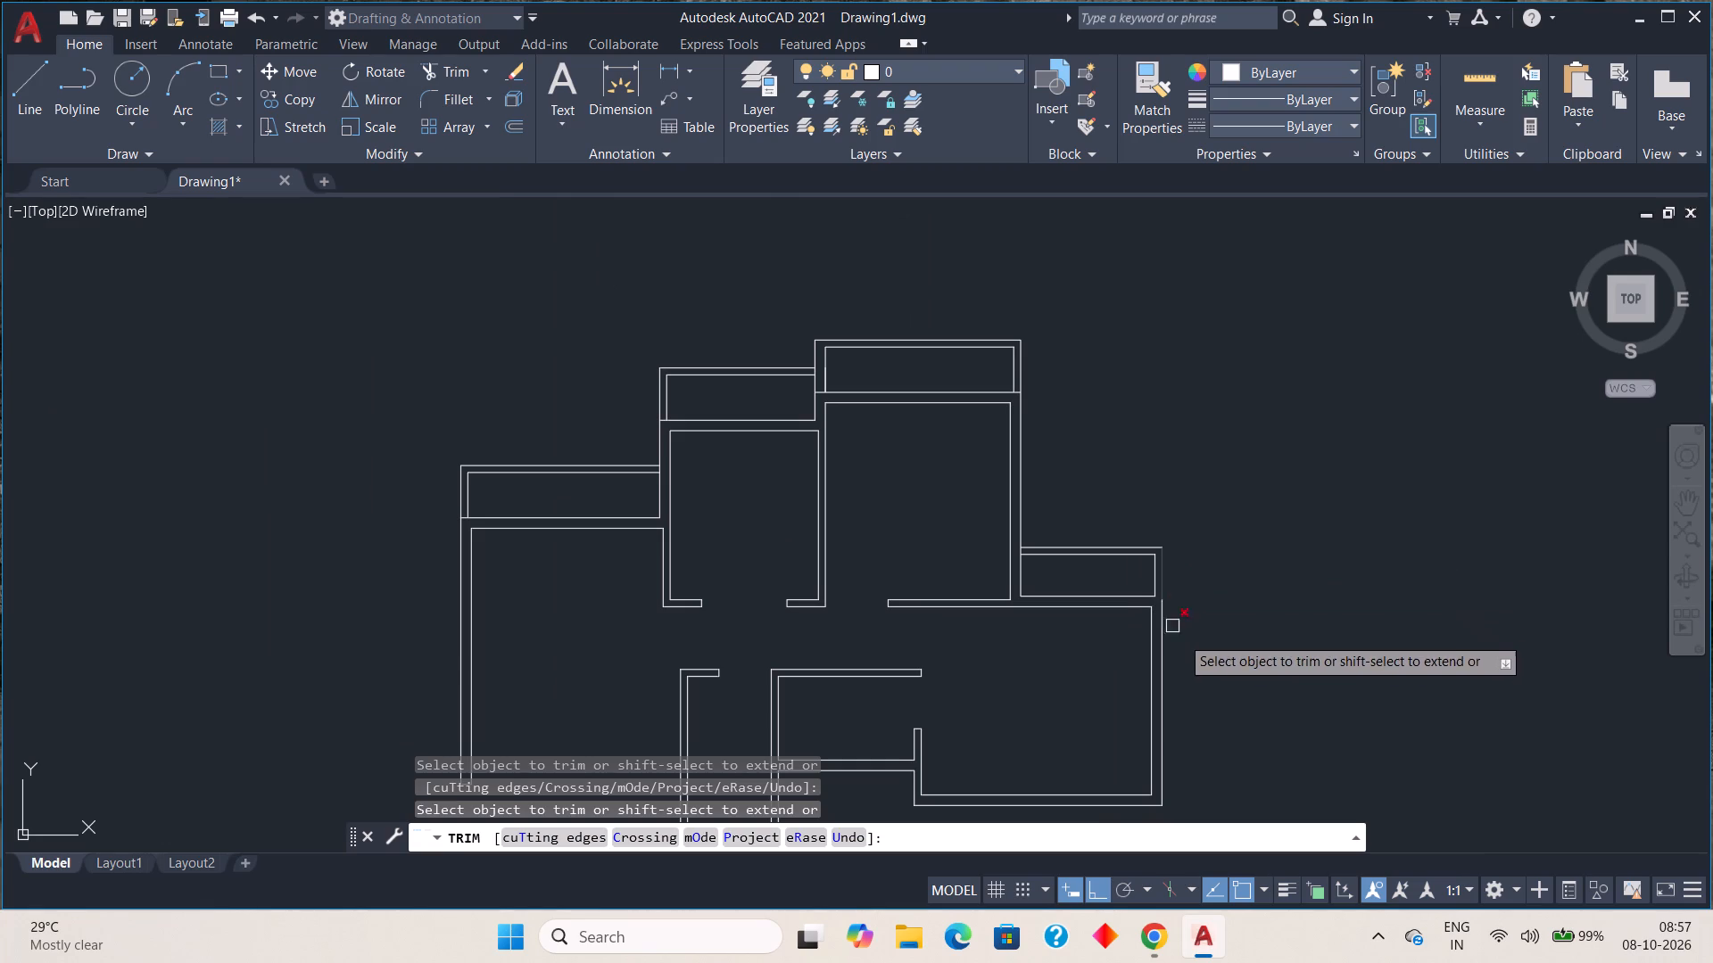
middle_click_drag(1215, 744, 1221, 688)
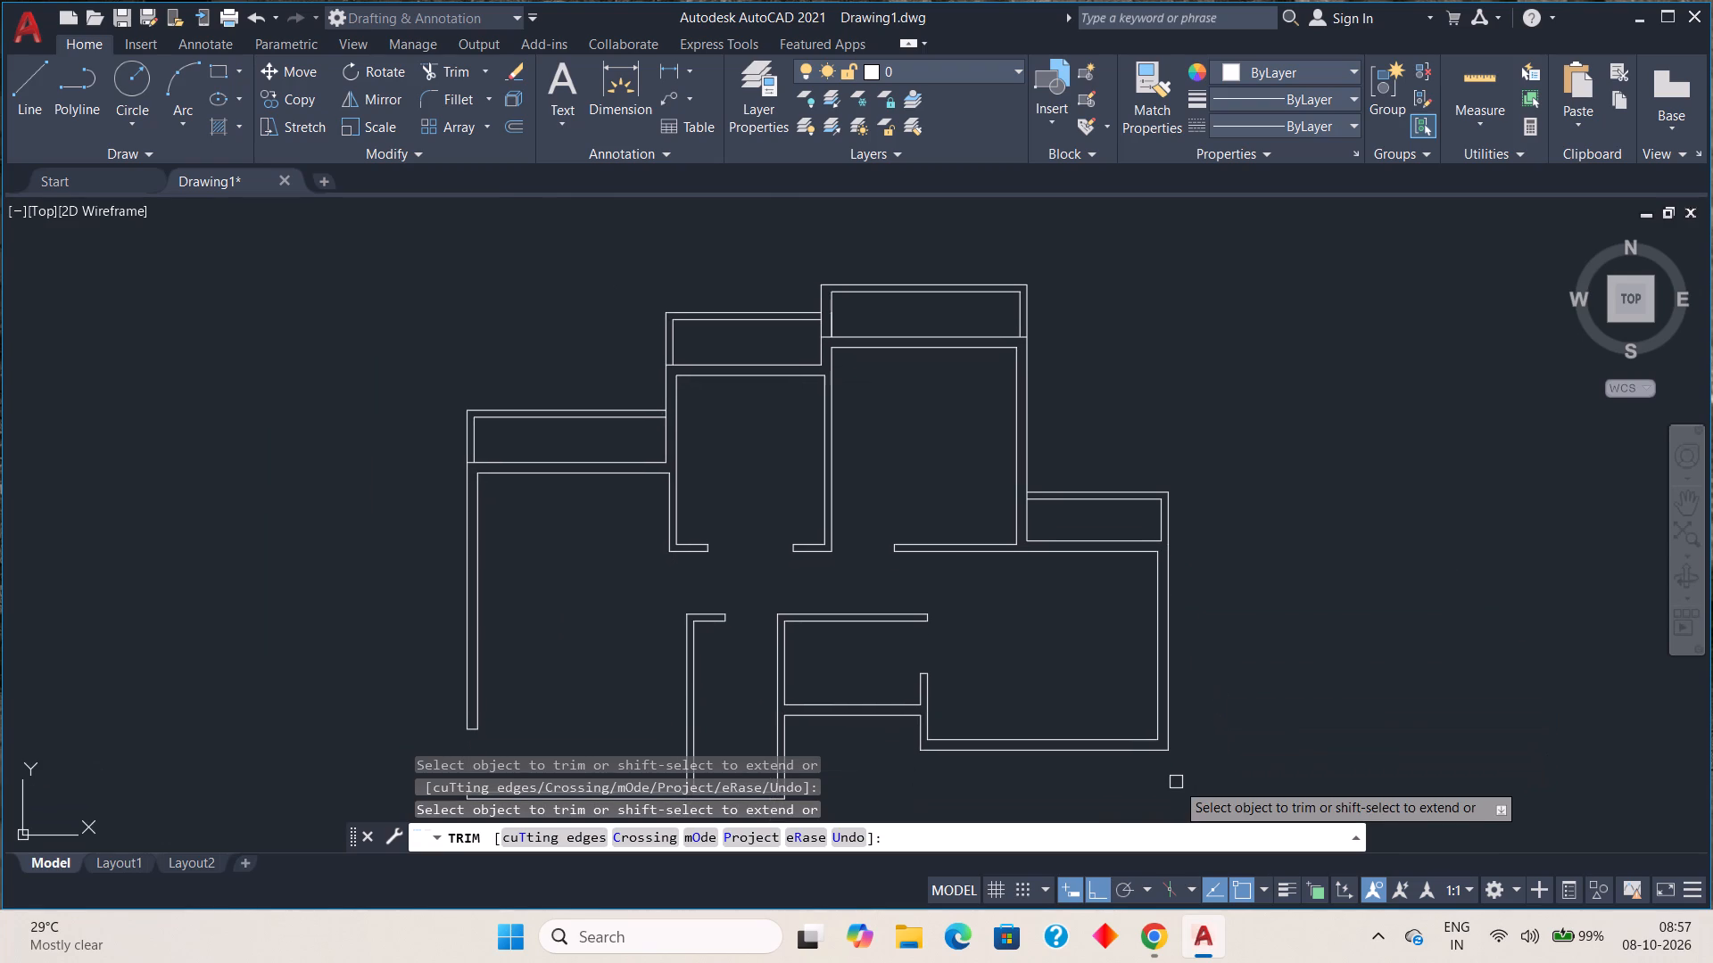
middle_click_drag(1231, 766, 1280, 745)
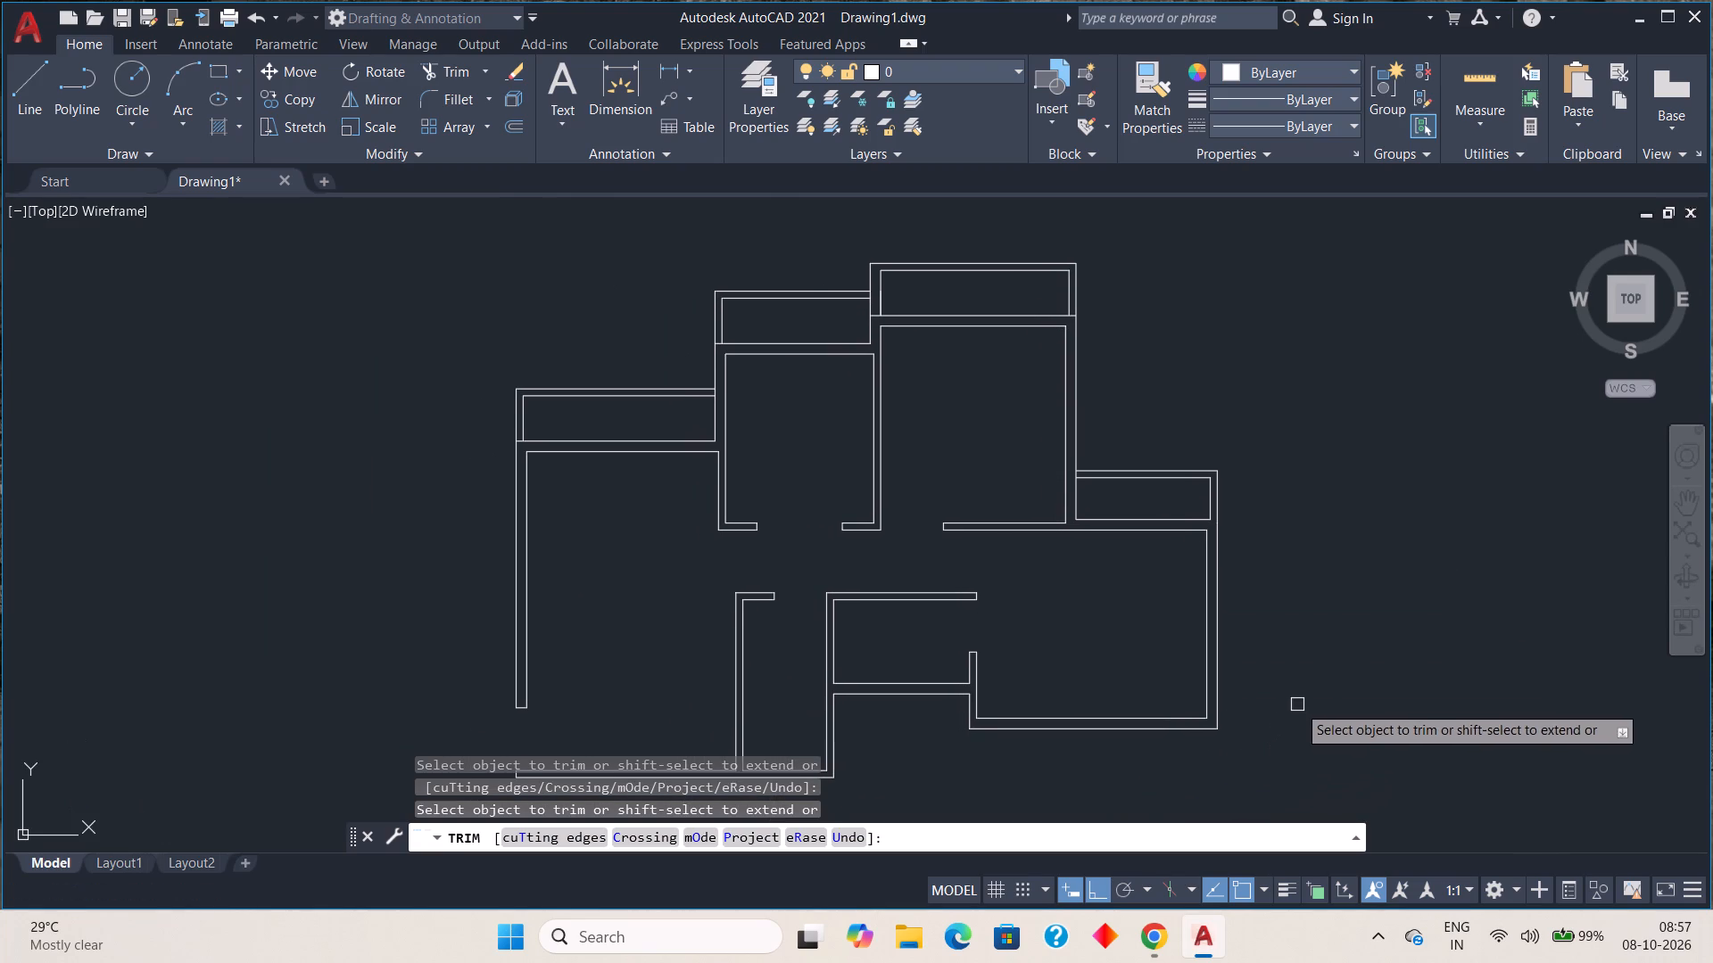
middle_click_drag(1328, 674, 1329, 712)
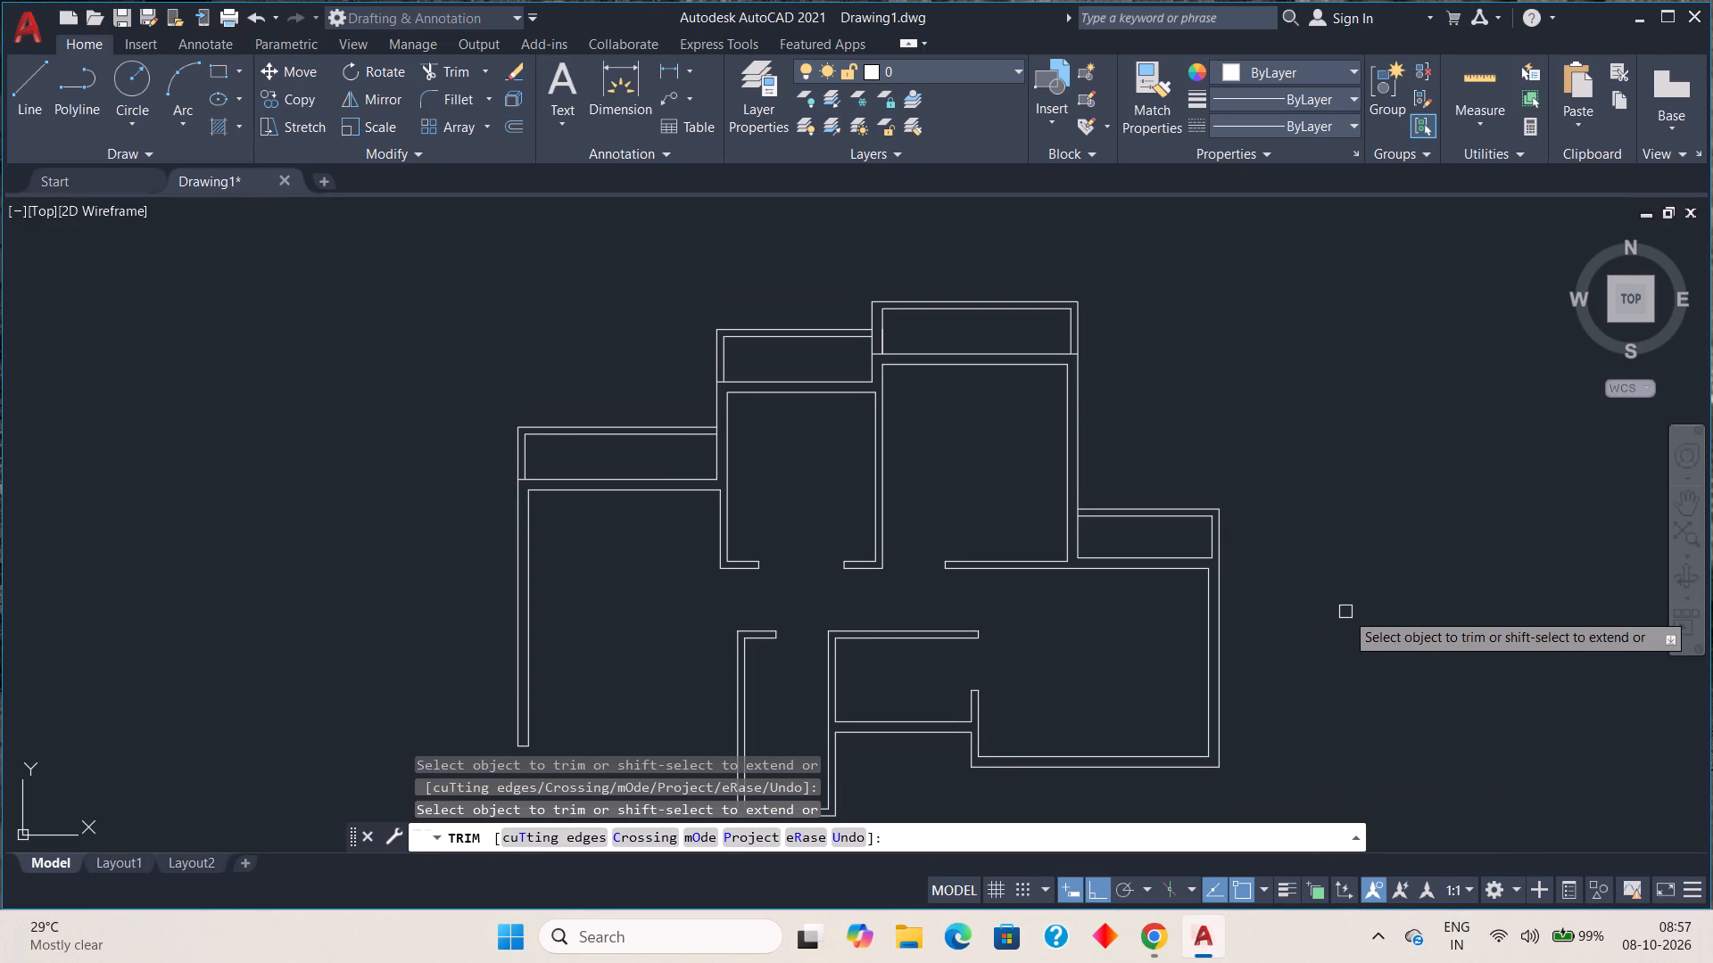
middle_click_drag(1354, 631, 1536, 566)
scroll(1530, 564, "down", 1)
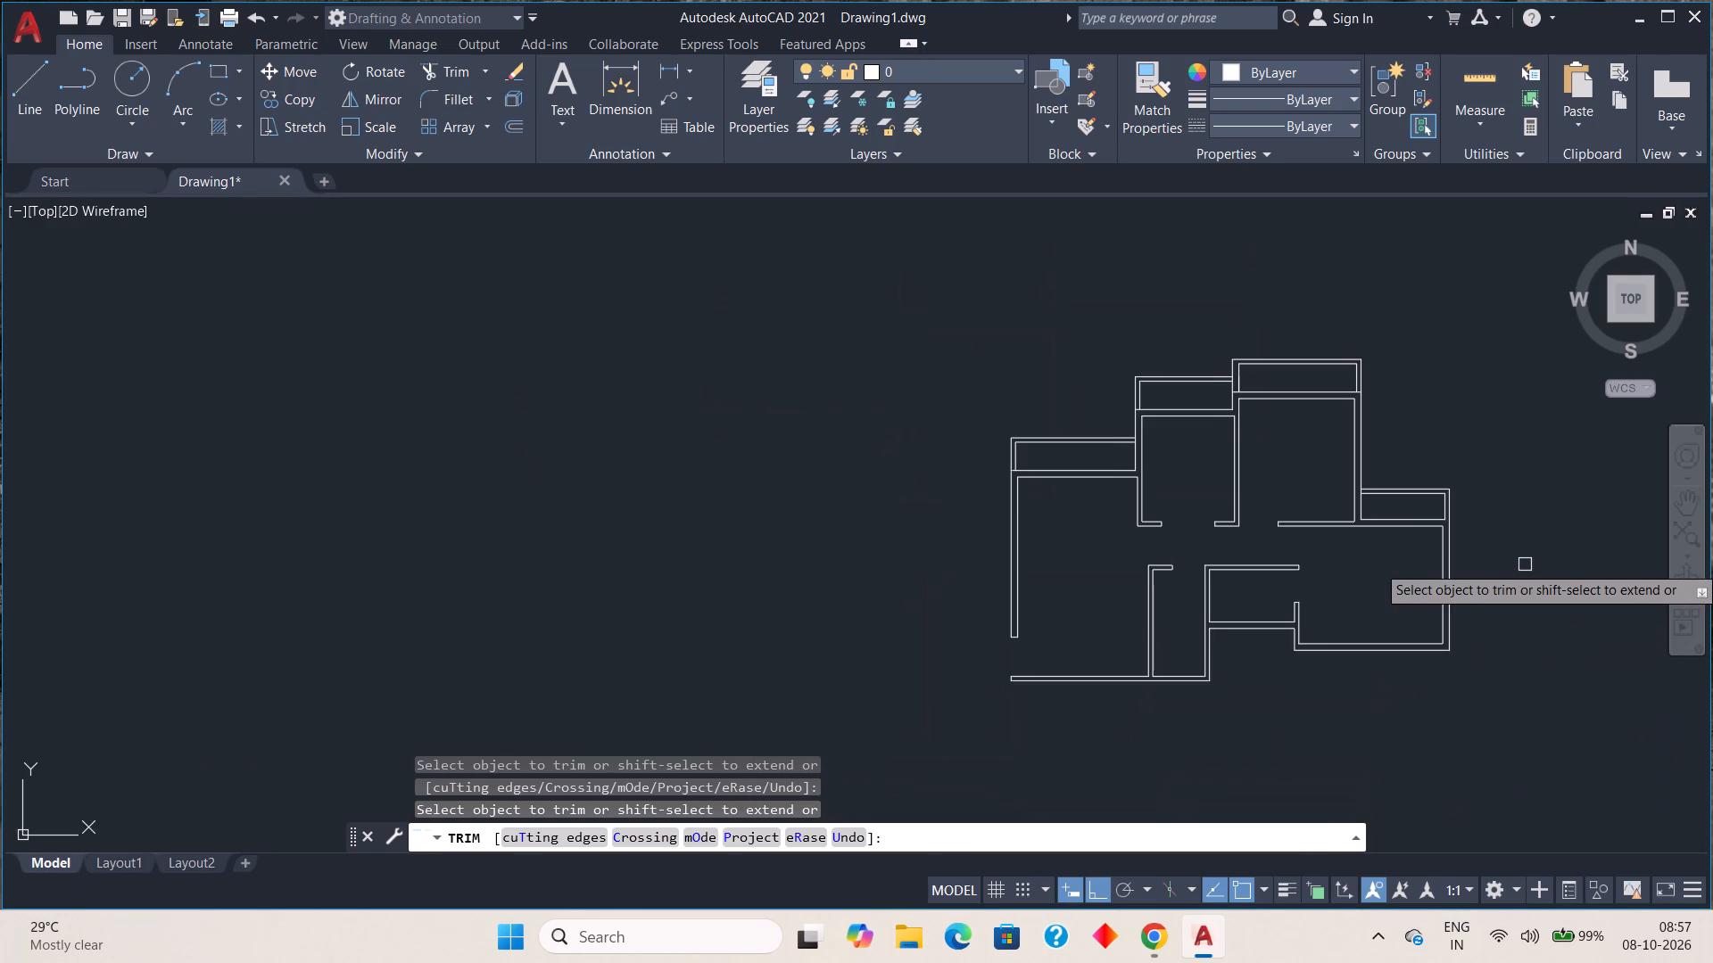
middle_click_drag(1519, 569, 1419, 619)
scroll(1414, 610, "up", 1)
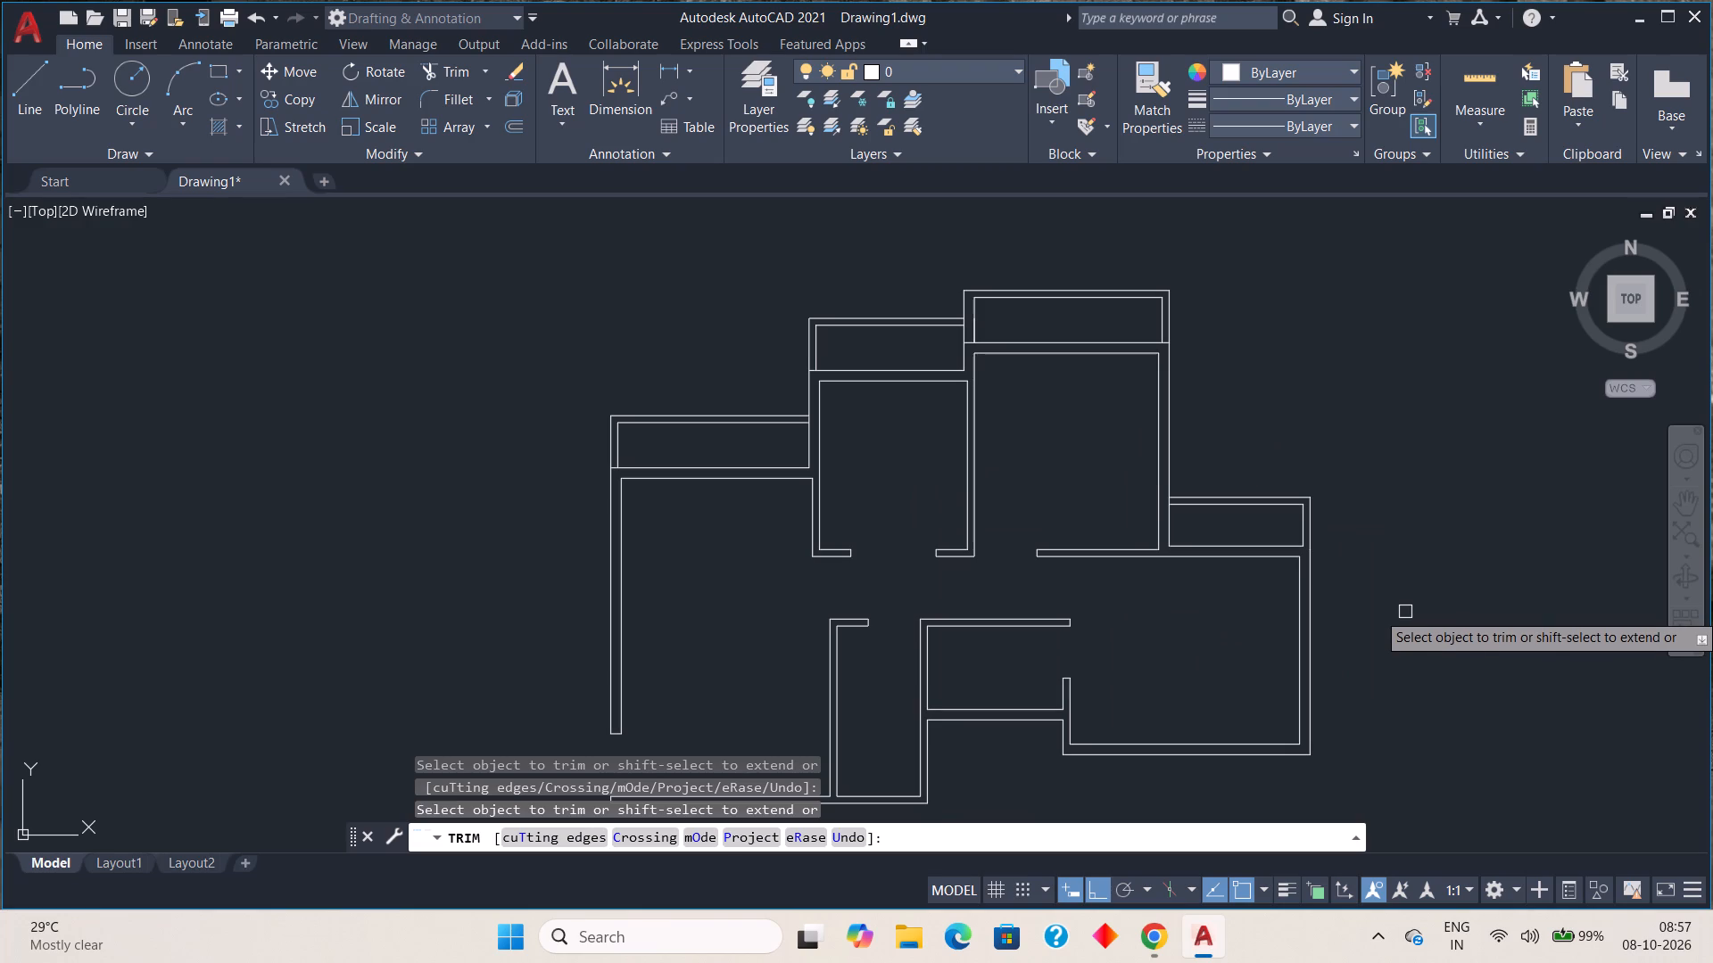
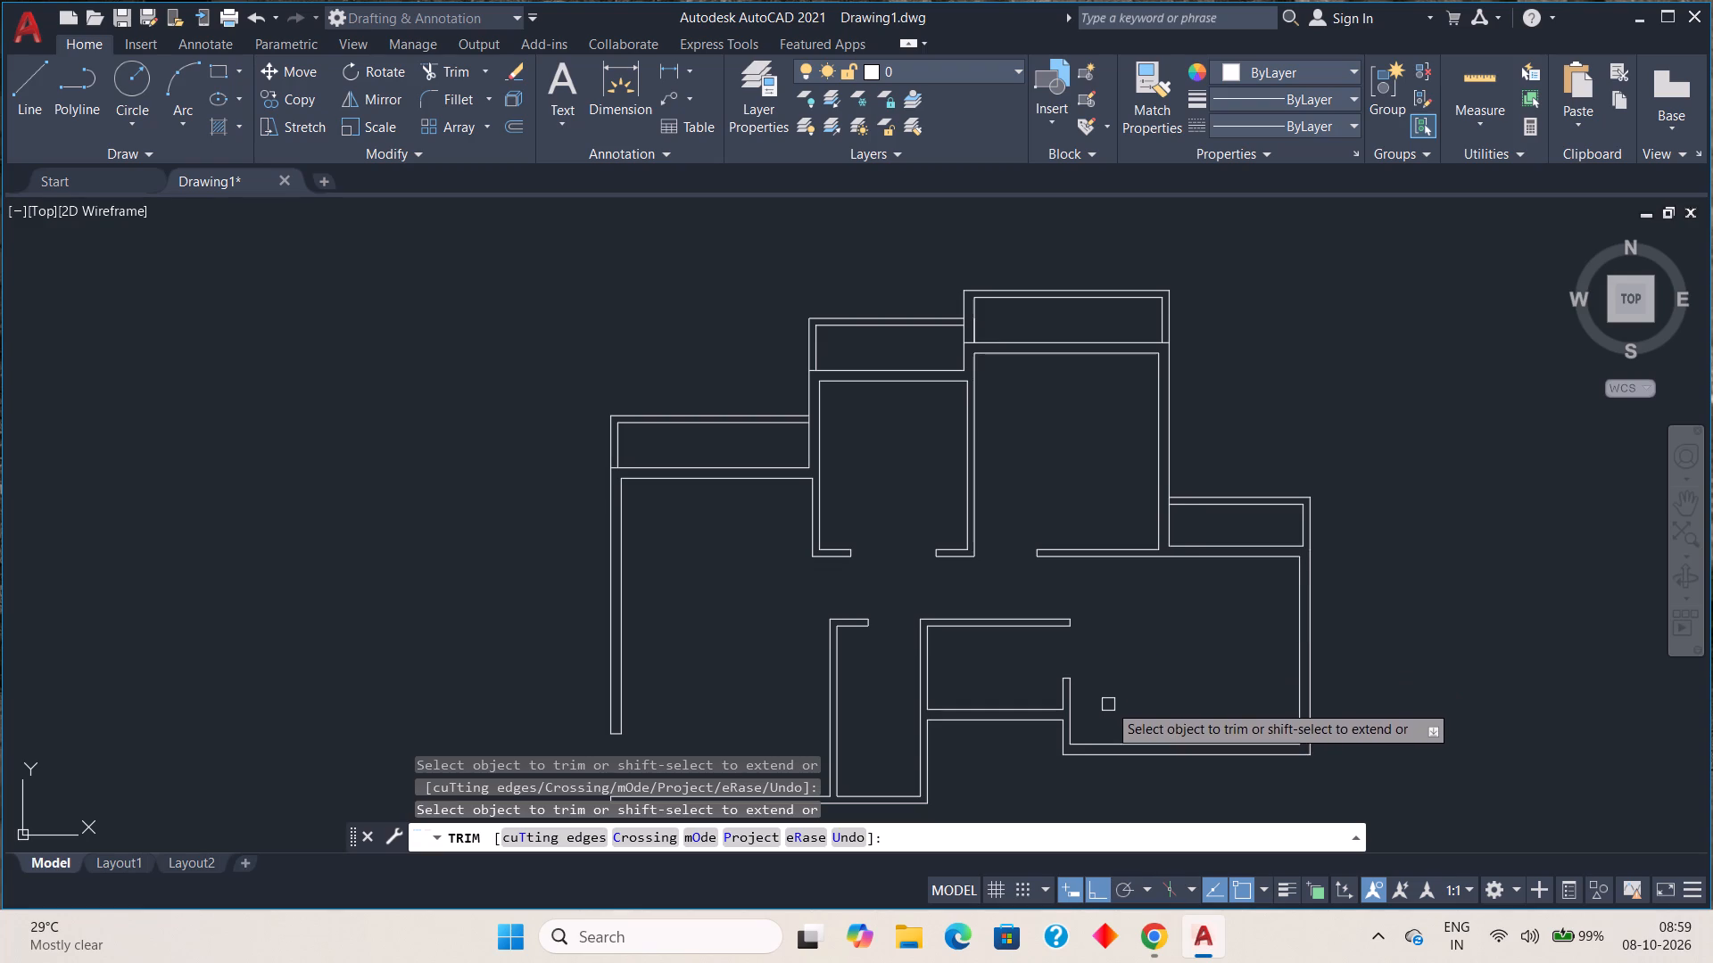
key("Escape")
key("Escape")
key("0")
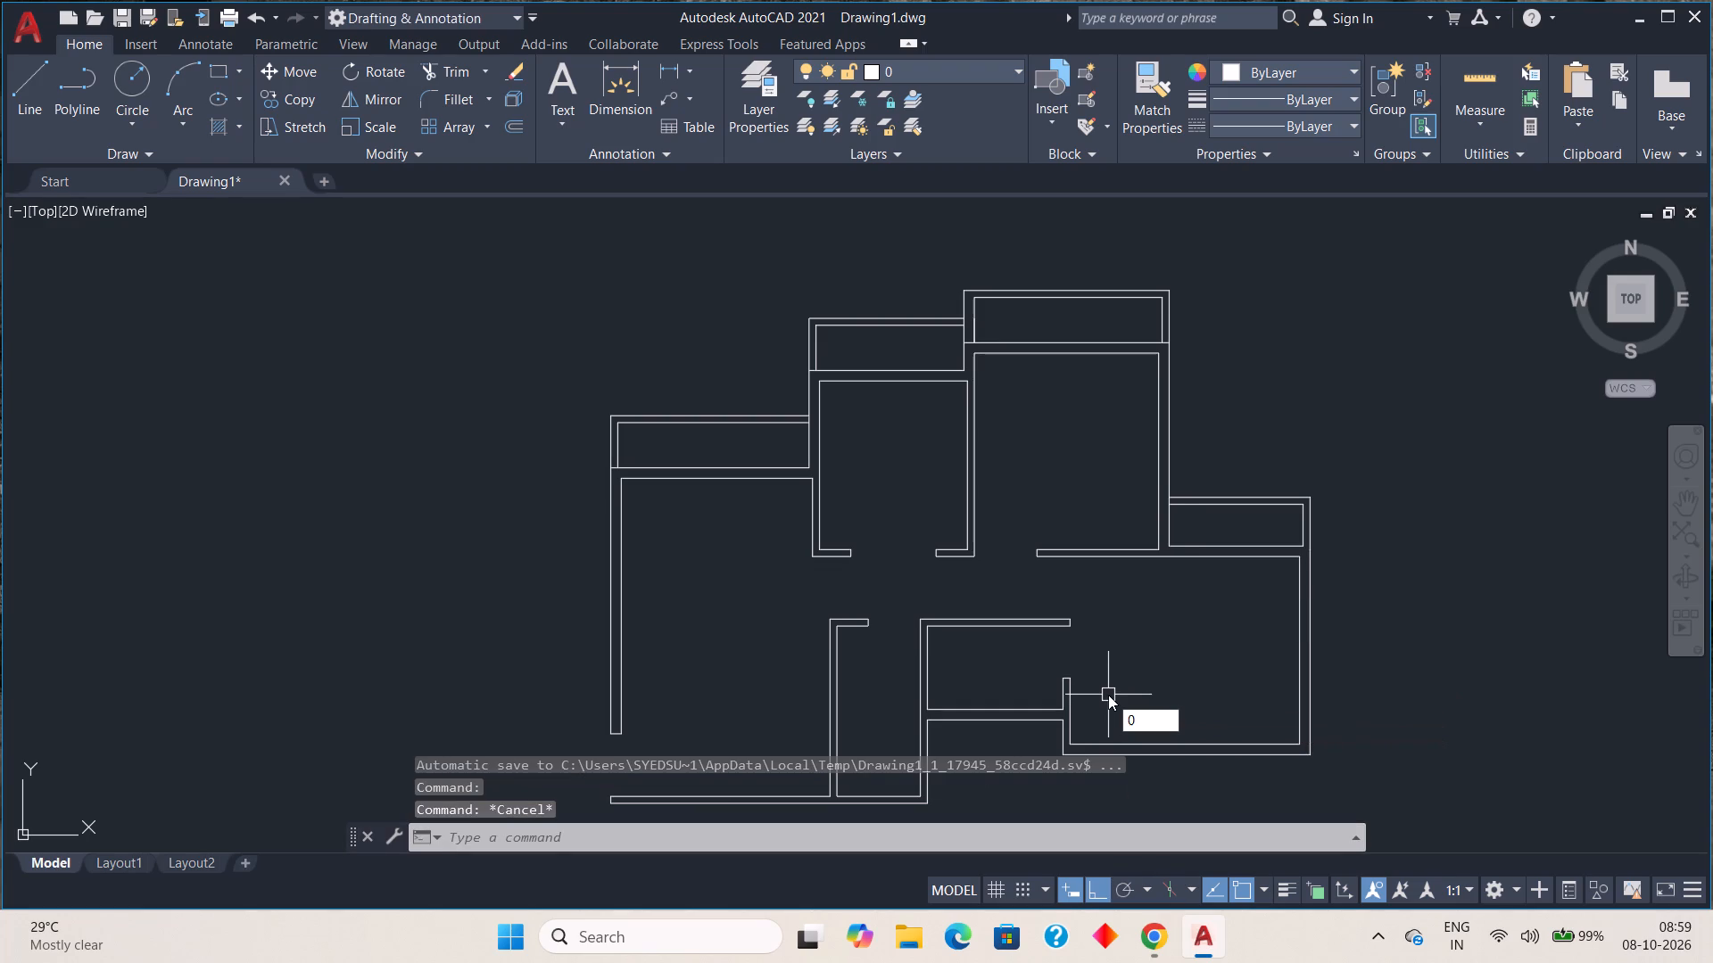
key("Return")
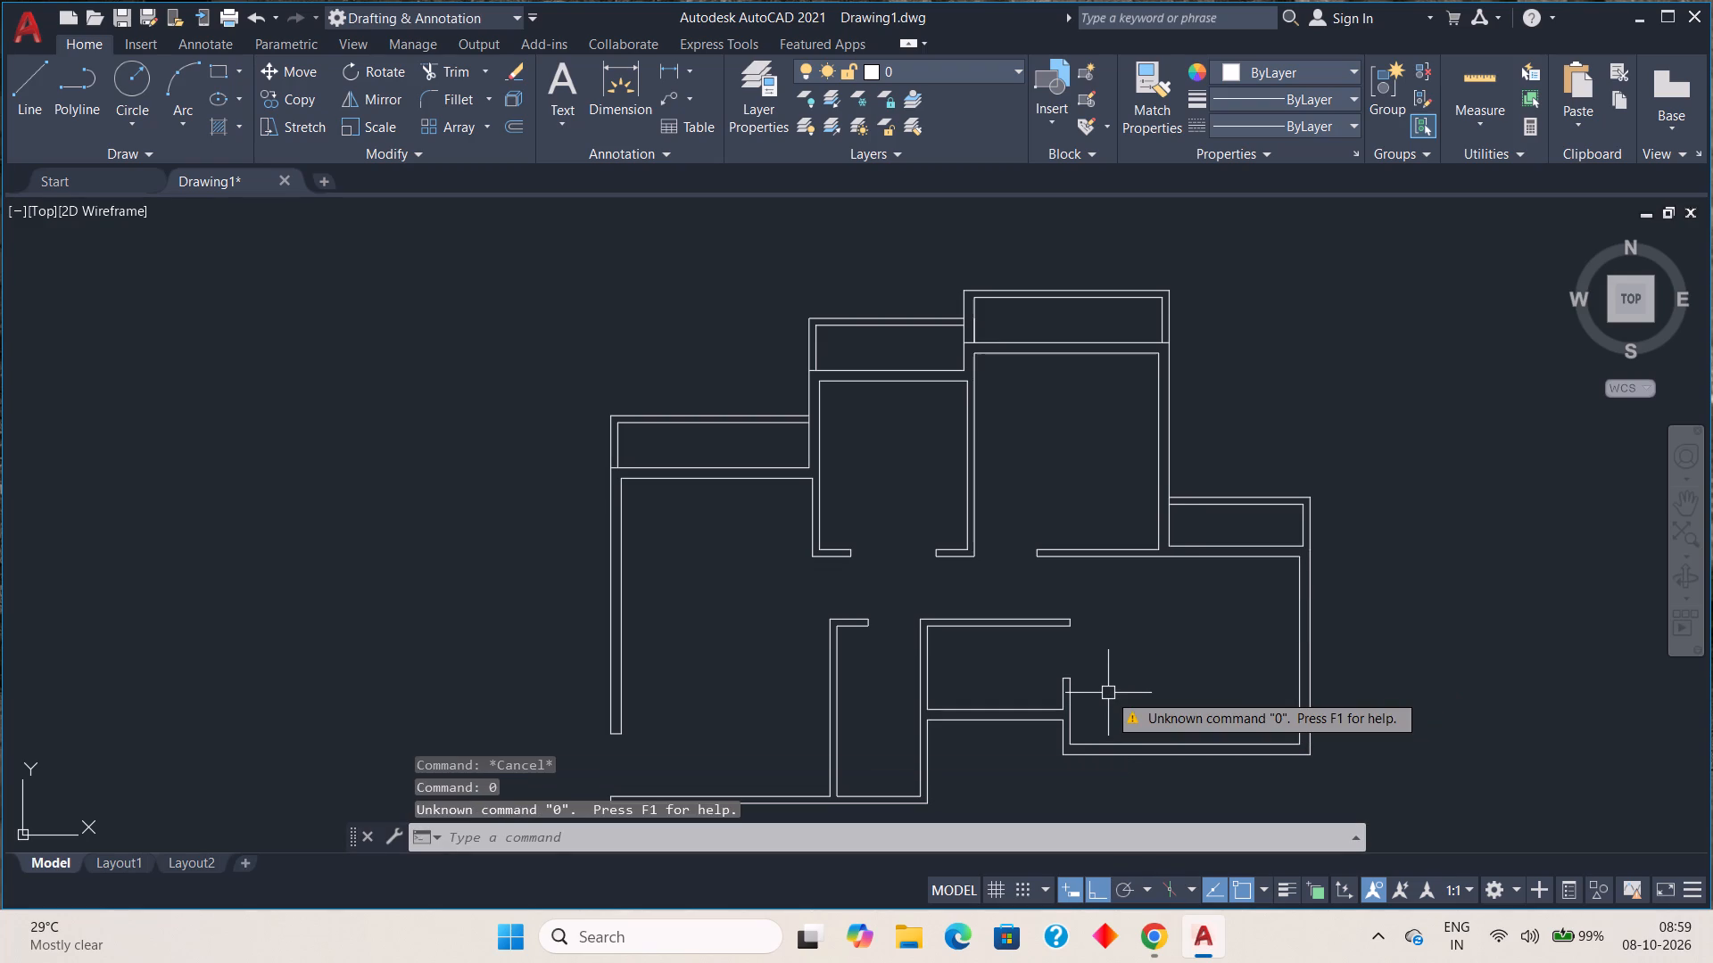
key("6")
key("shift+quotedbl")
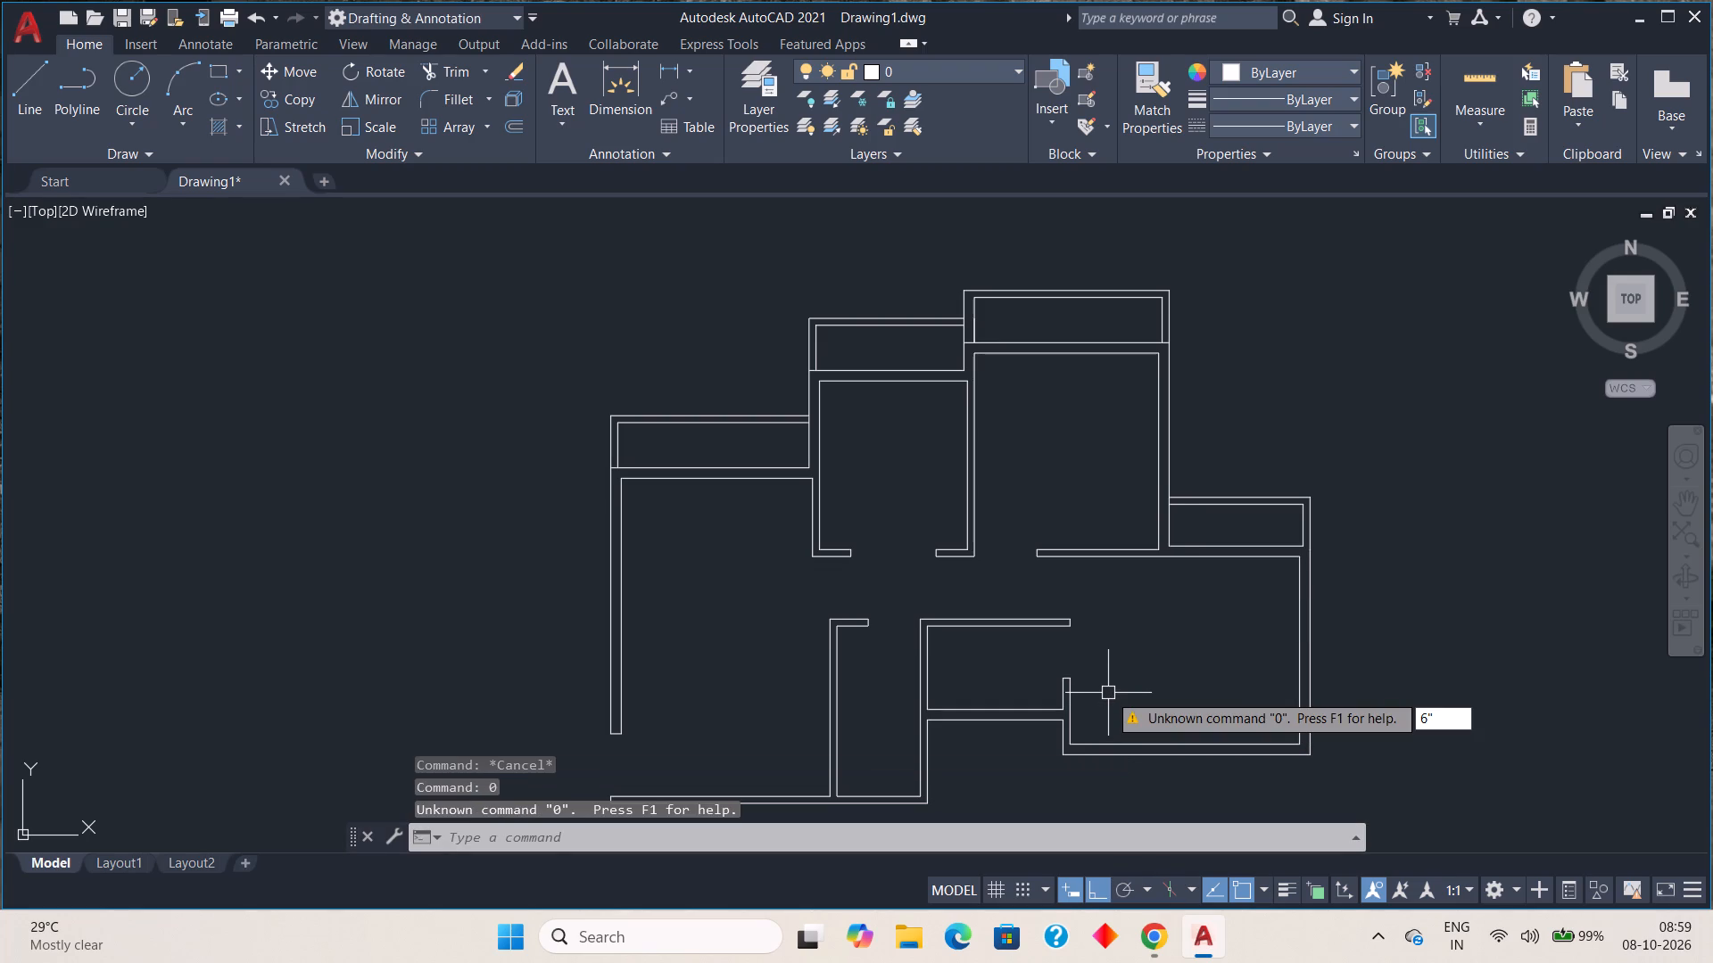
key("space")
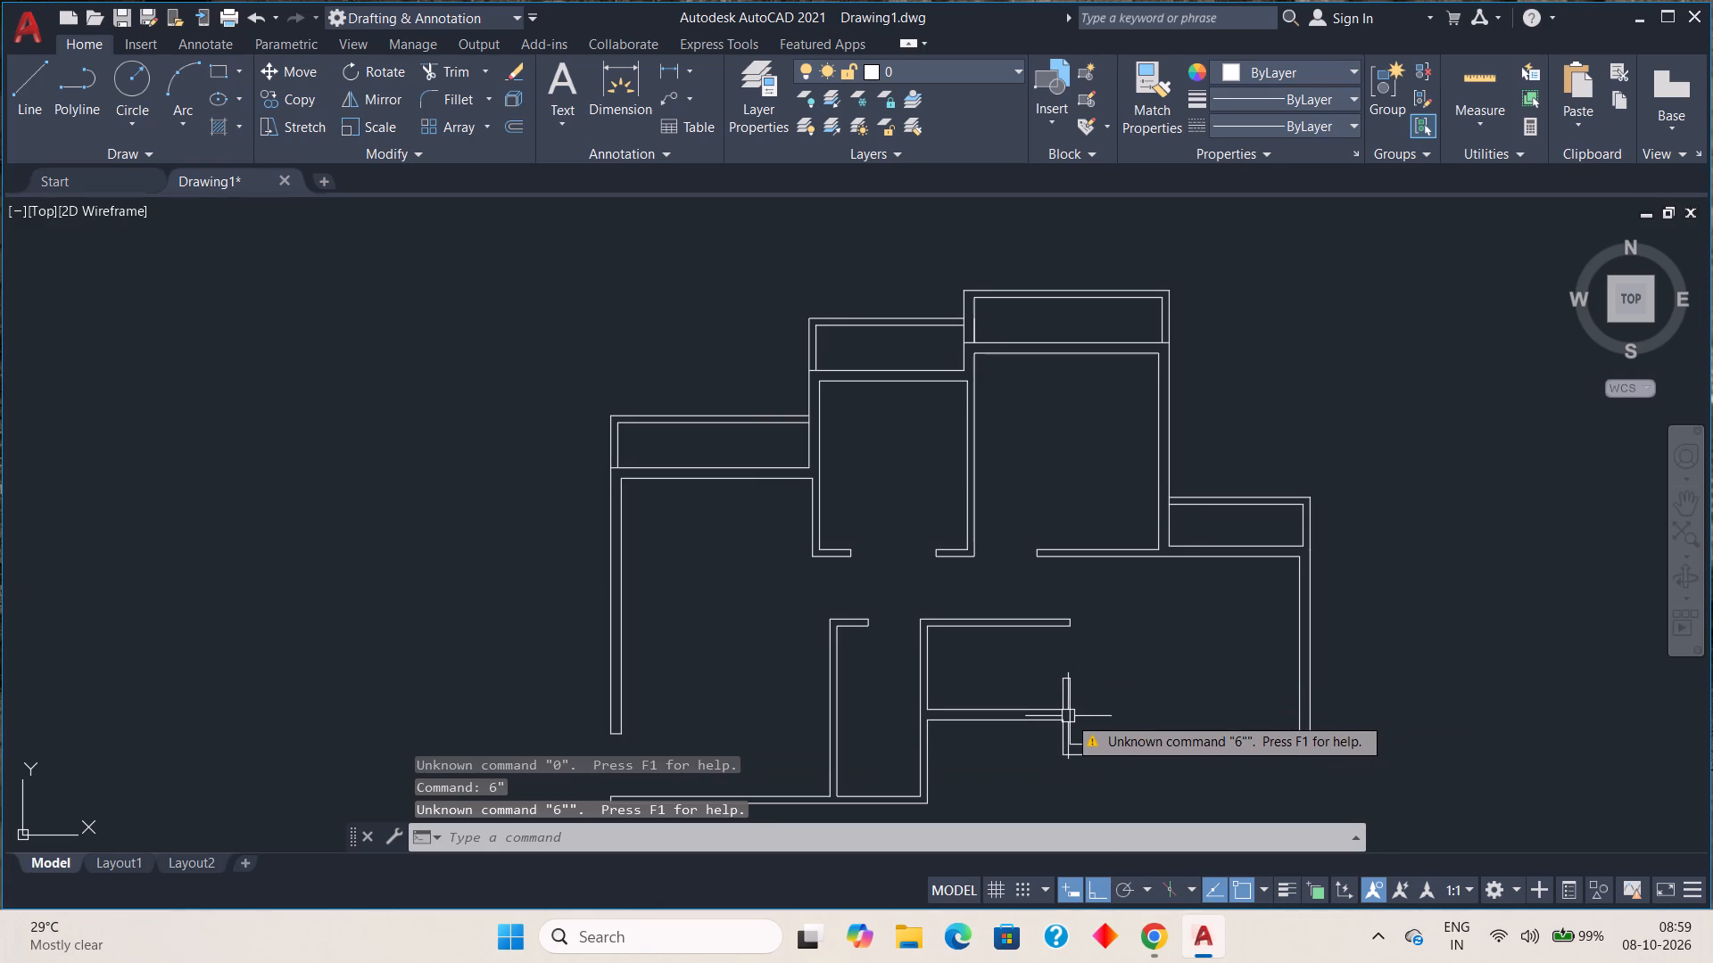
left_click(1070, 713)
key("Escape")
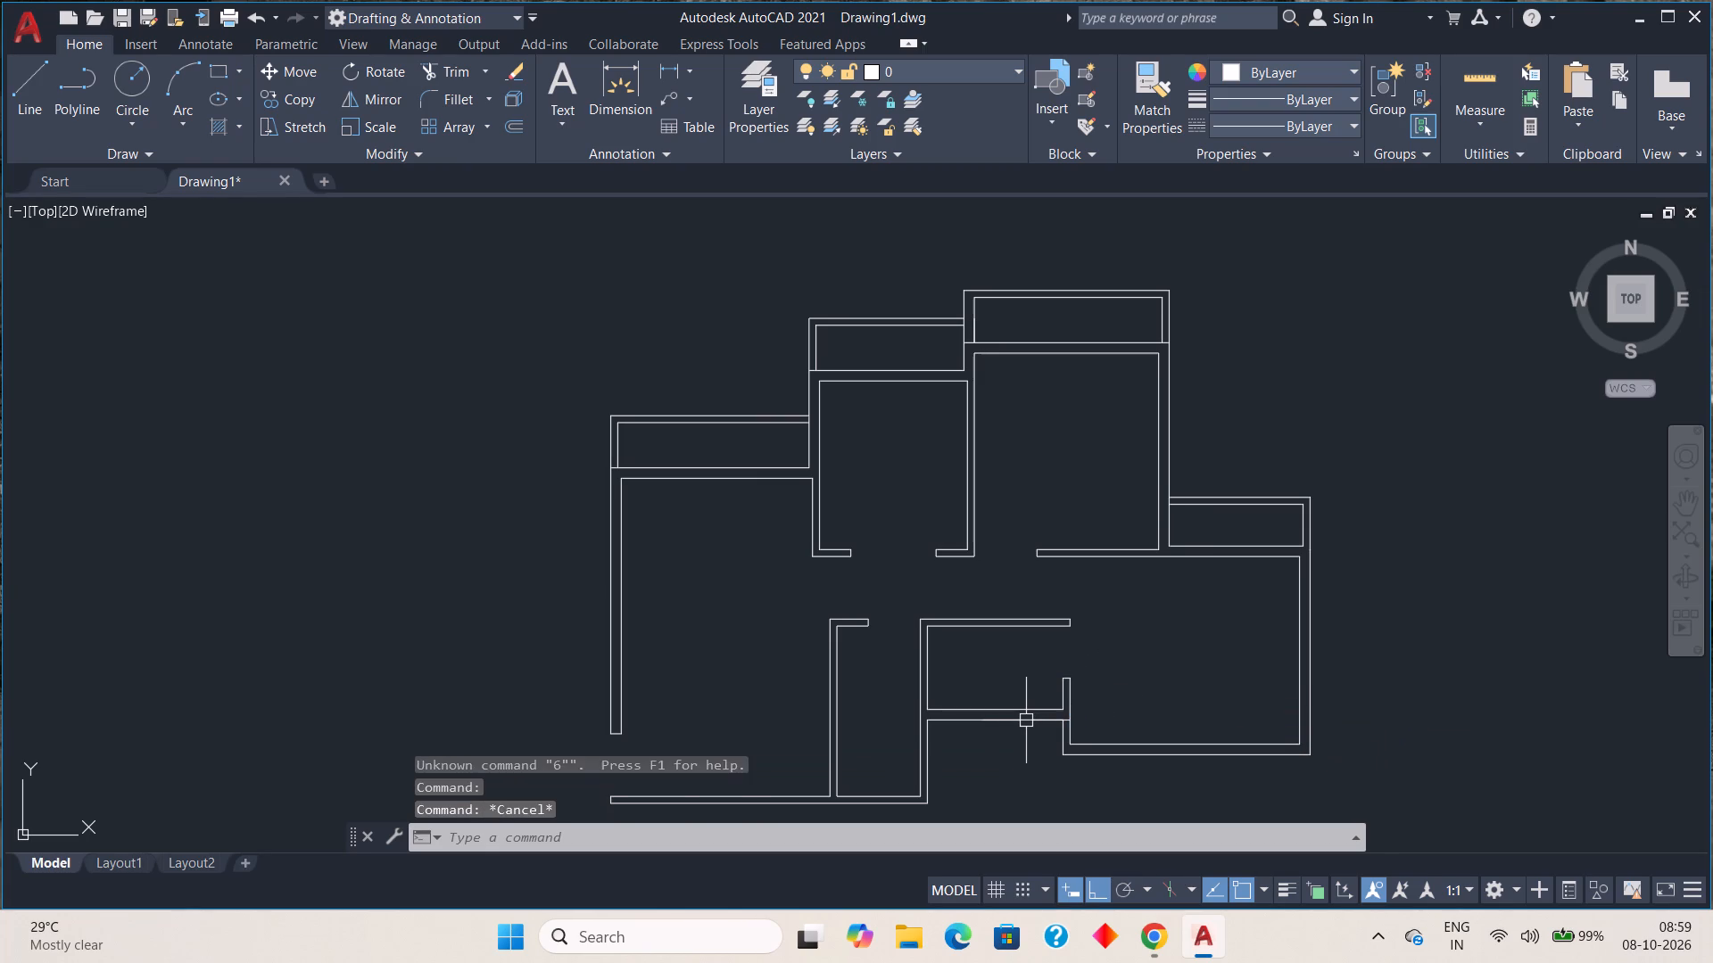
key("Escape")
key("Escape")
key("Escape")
Offset the lower right room's inner left wall line 6" toward the small lower middle room.
key("o")
key("Return")
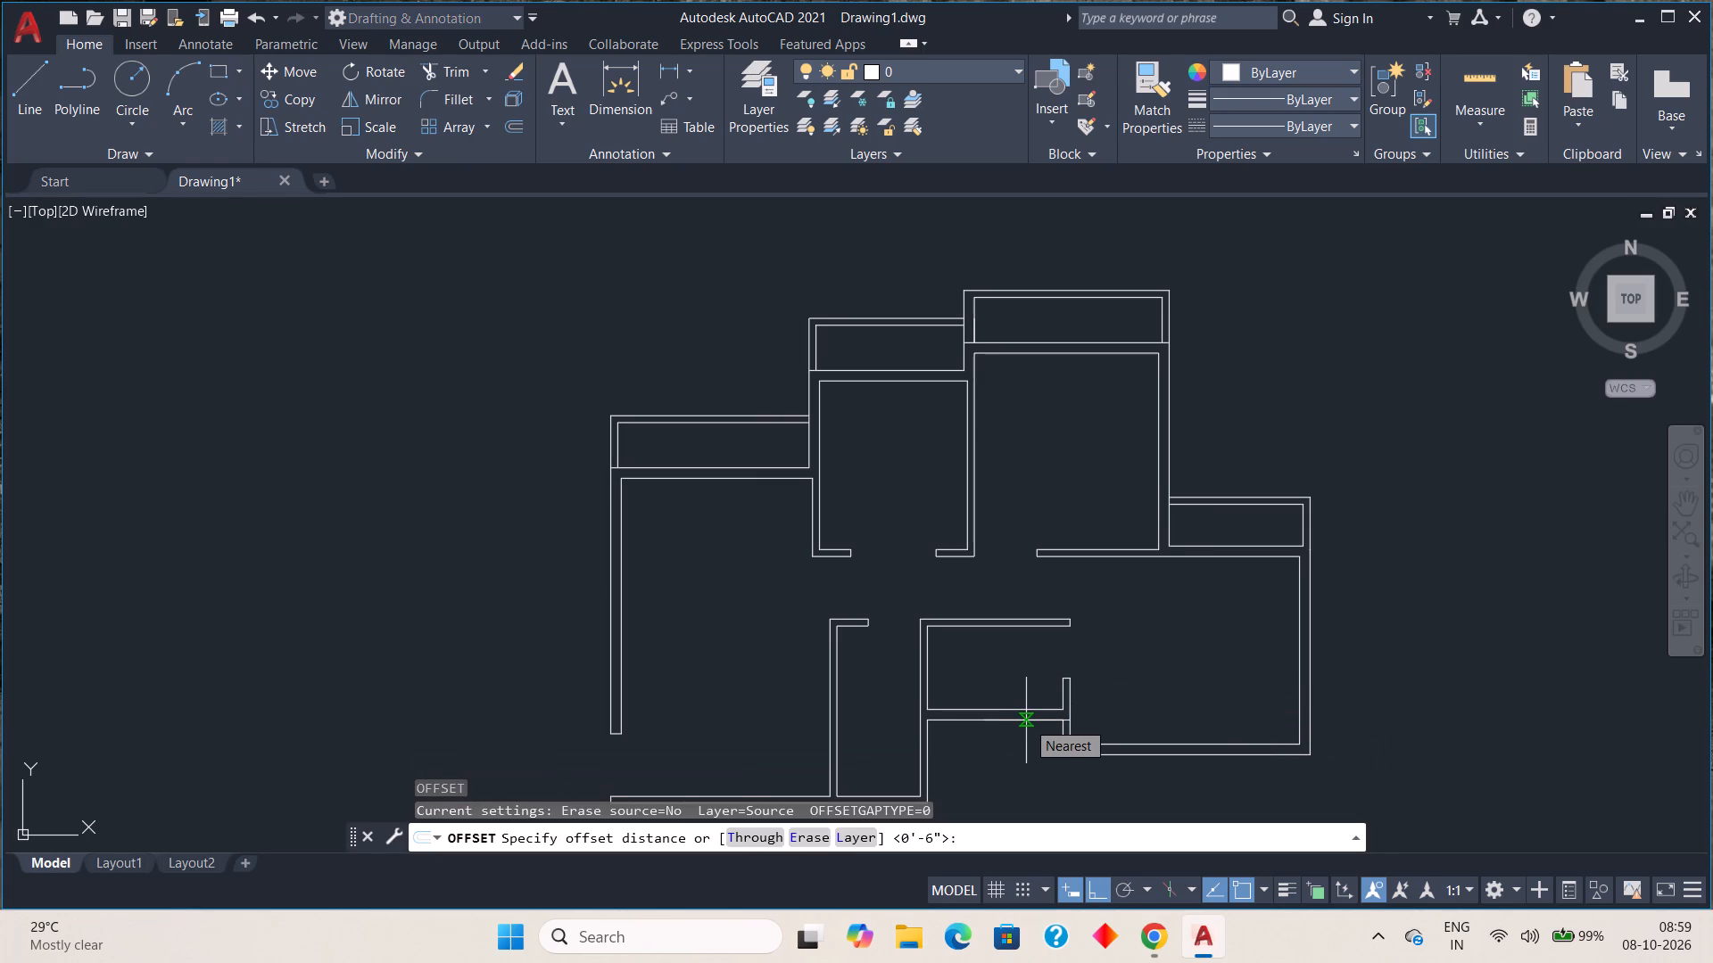
key("6")
key("shift+quotedbl")
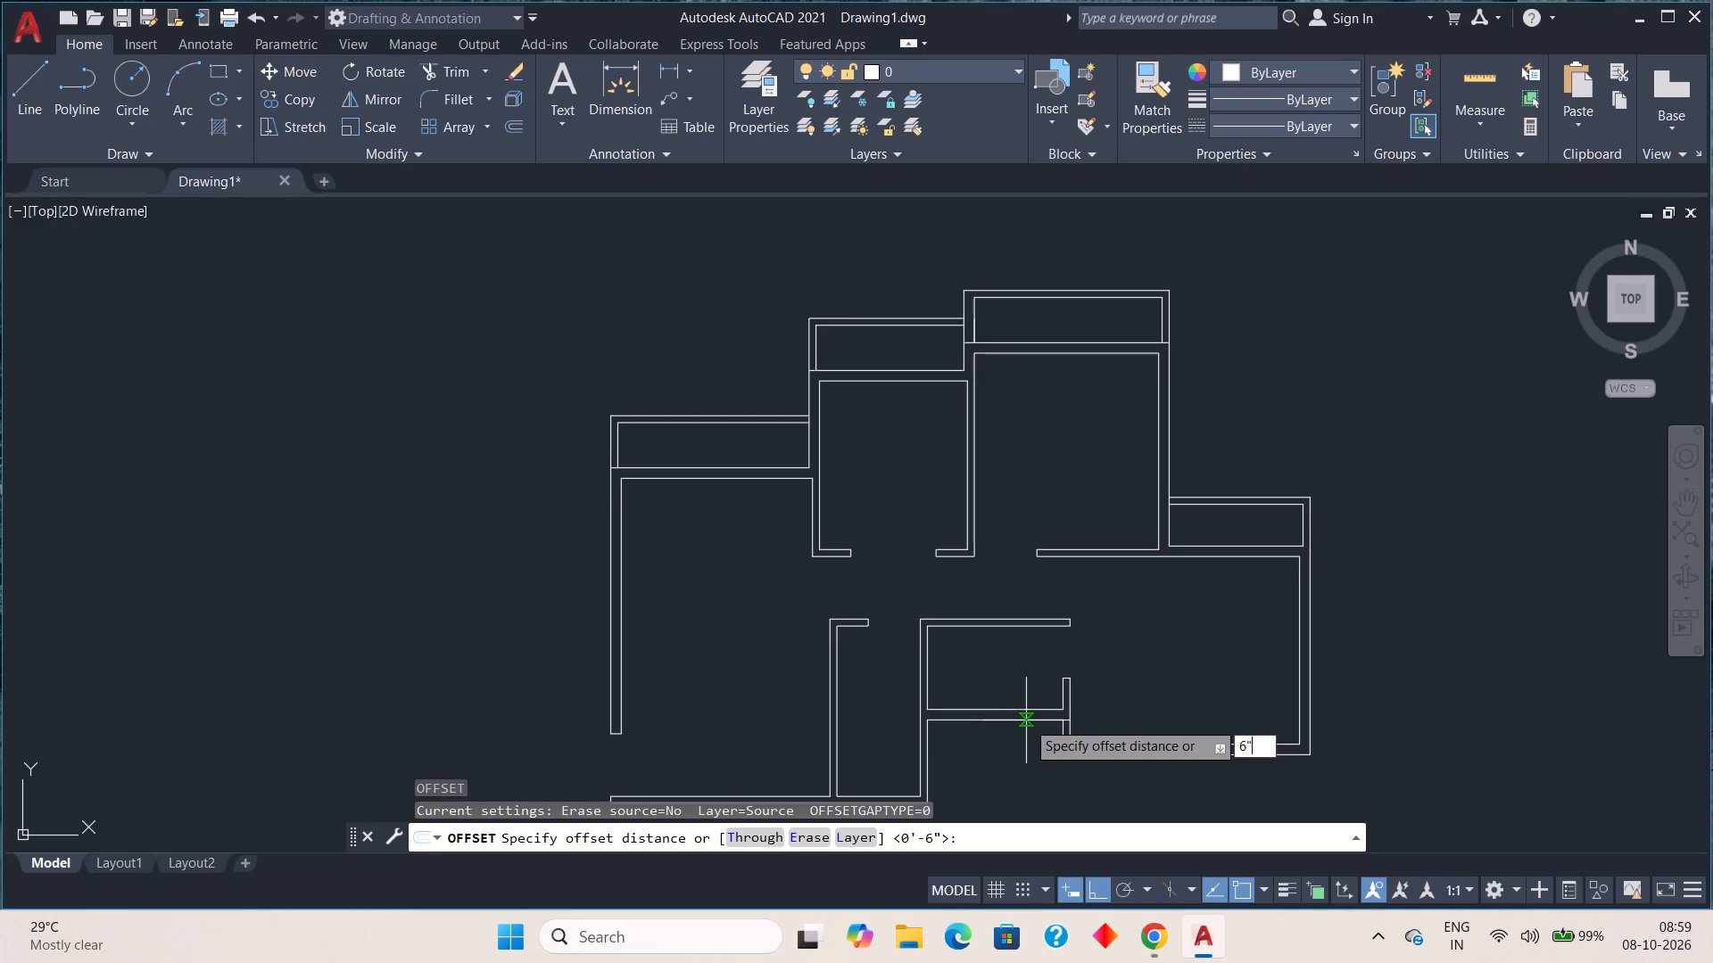
key("Return")
scroll(1061, 712, "up", 2)
left_click(1076, 713)
left_click(1015, 714)
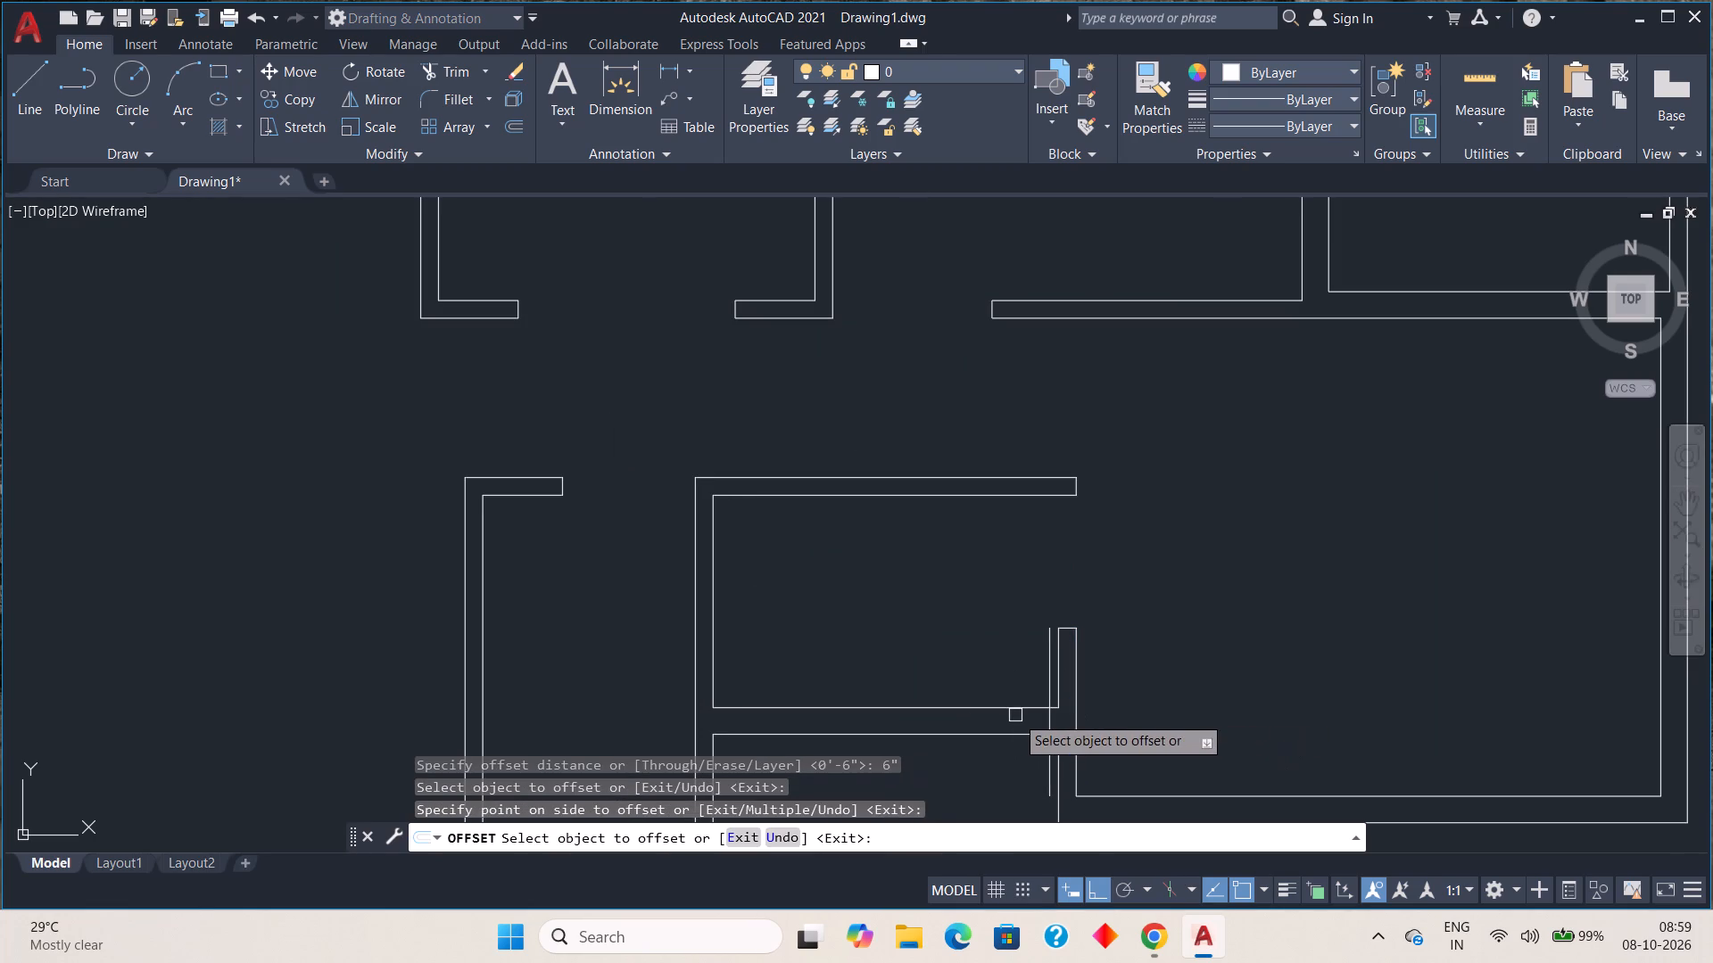
scroll(1163, 712, "down", 2)
key("Escape")
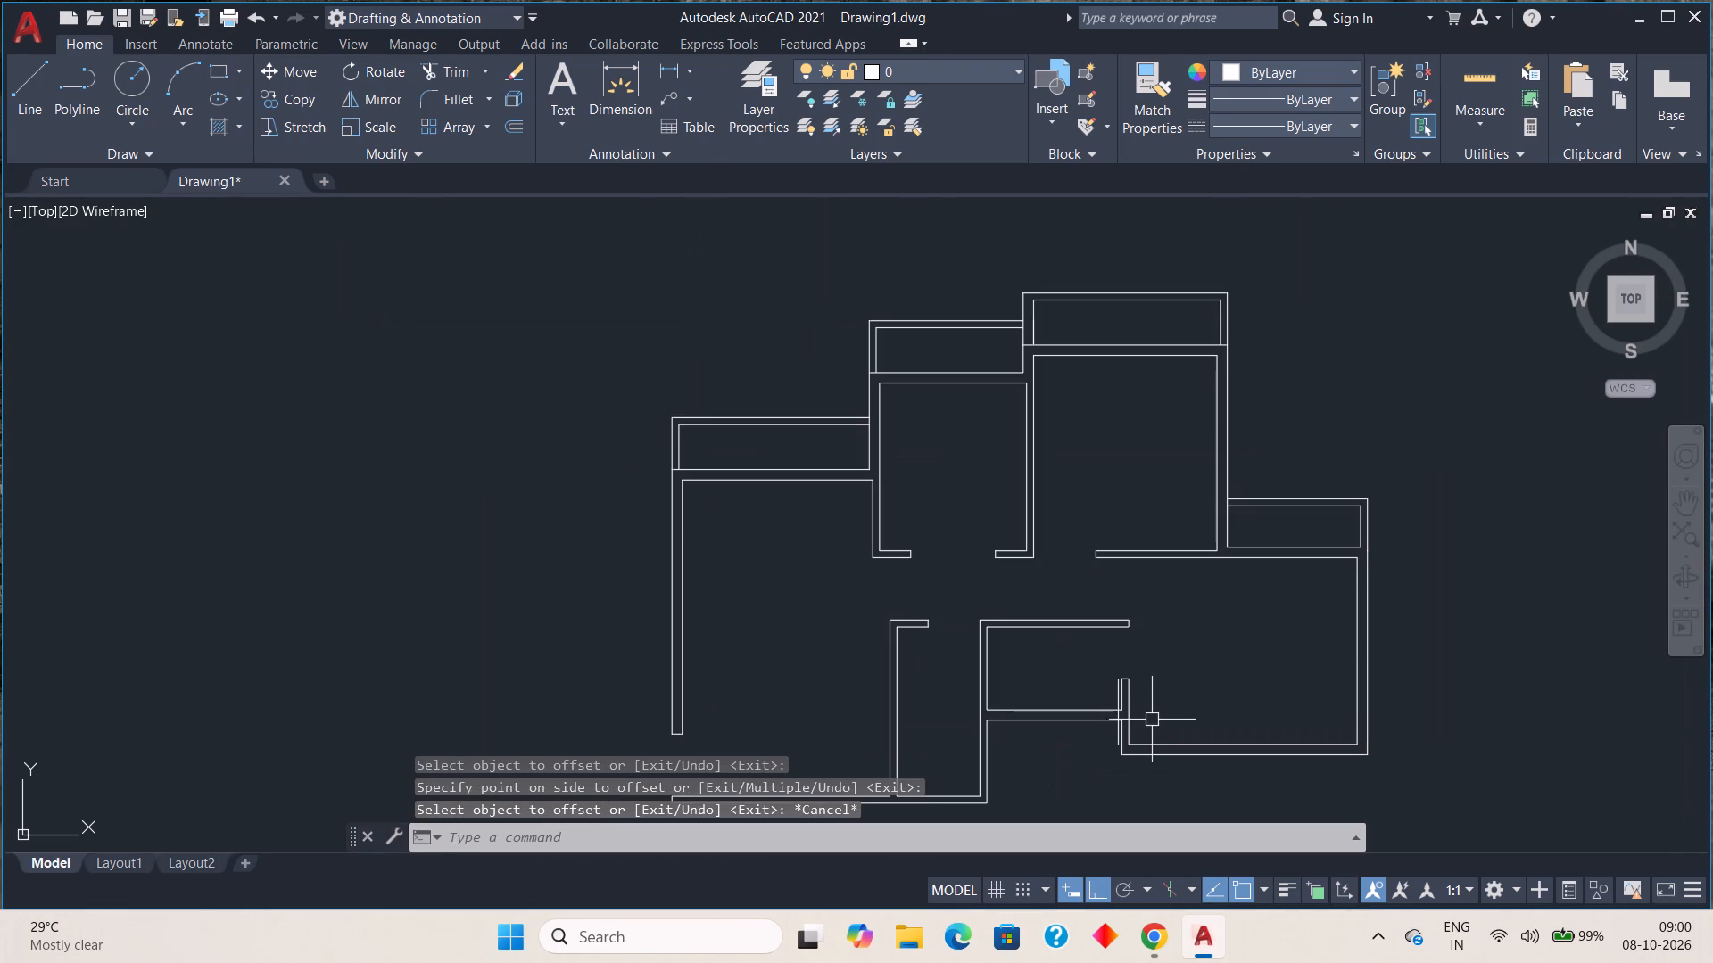
Fillet the new offset line with the lower right room's outer bottom line at radius 0 to form a square corner.
scroll(1148, 723, "up", 3)
scroll(1147, 724, "down", 1)
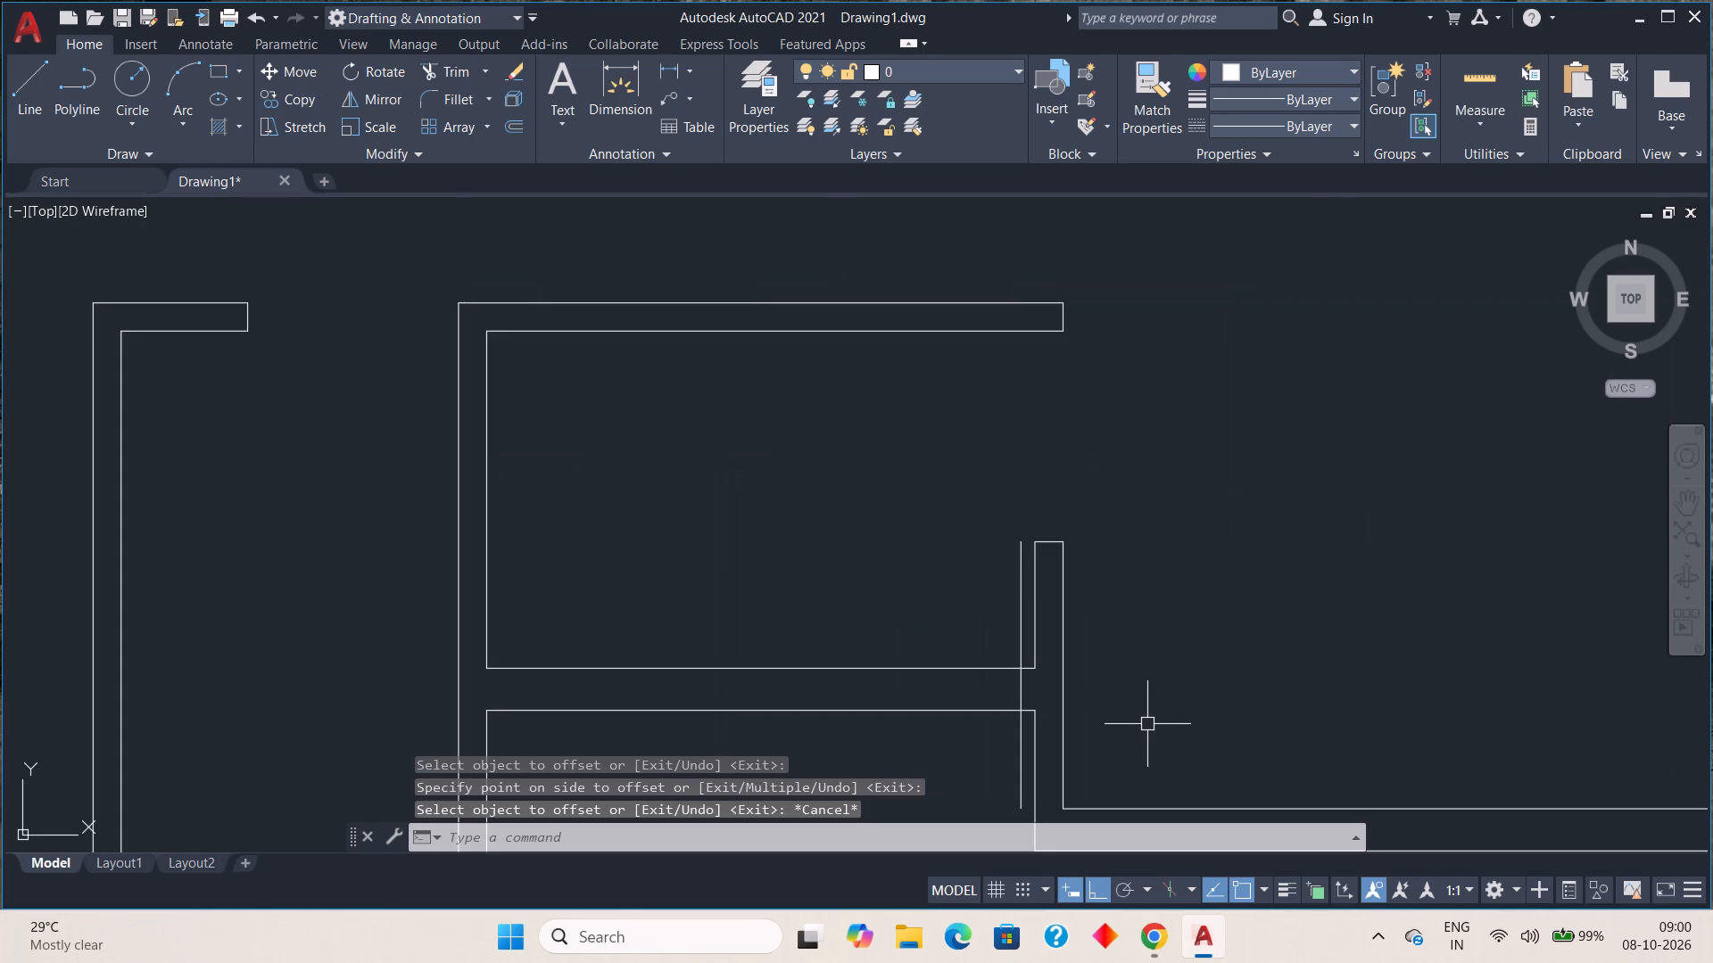
middle_click_drag(1130, 720, 1123, 637)
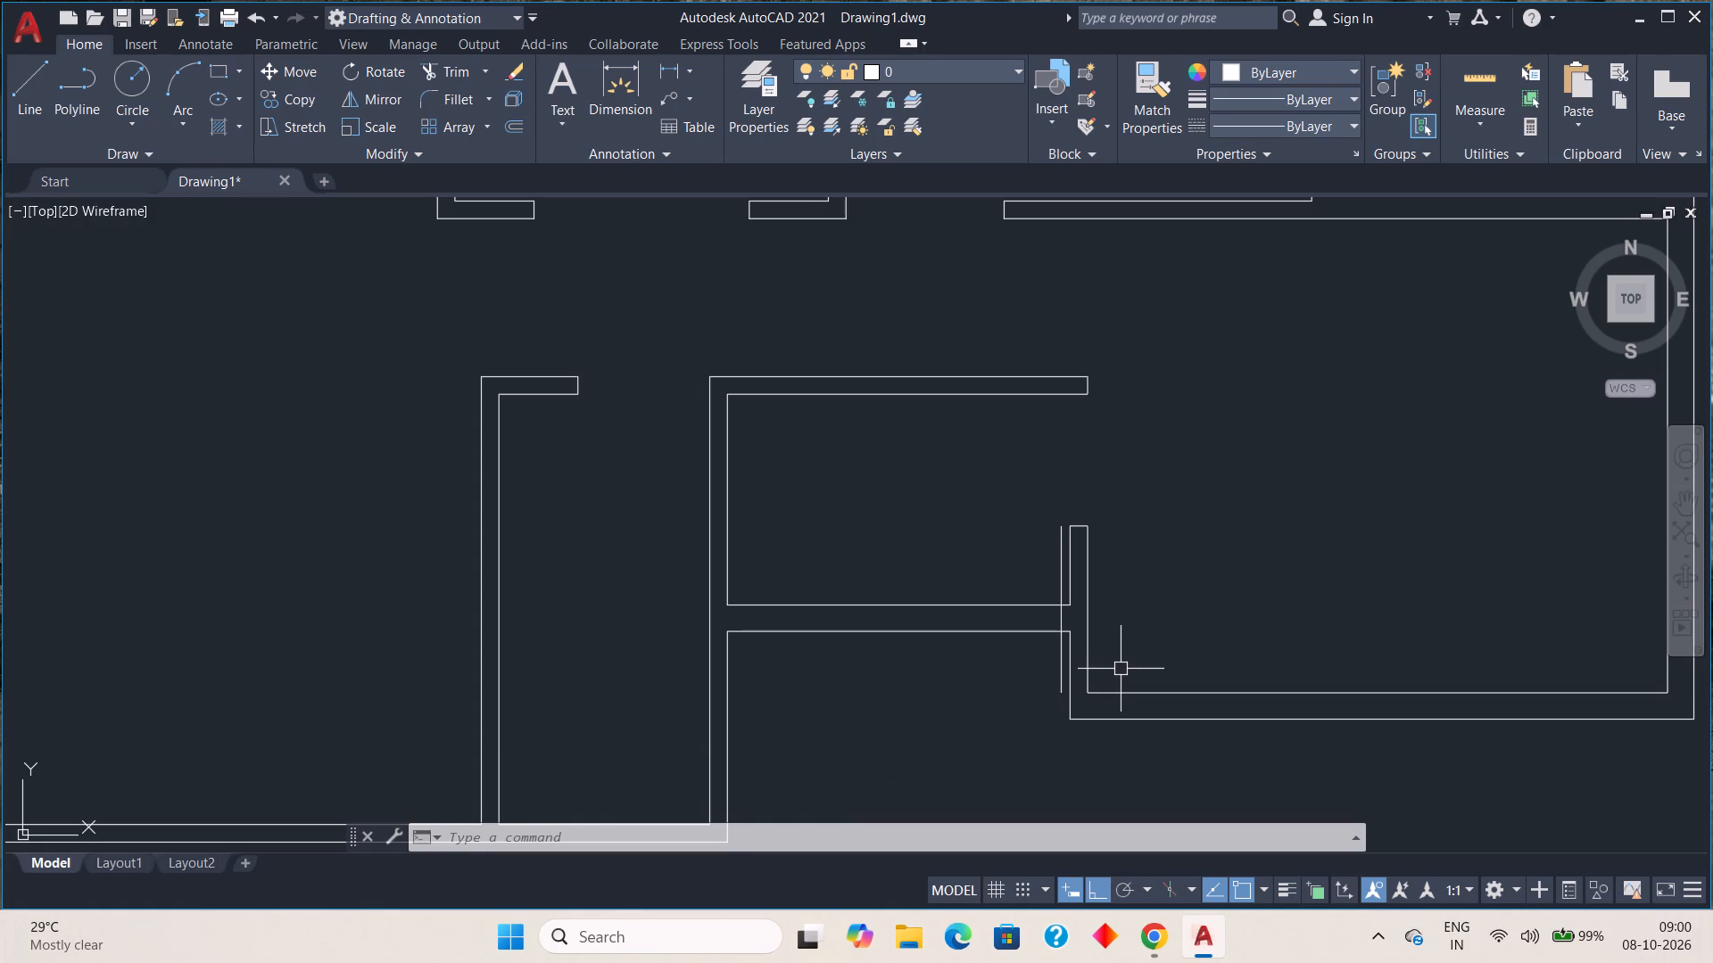
type("f")
key("space")
type("r")
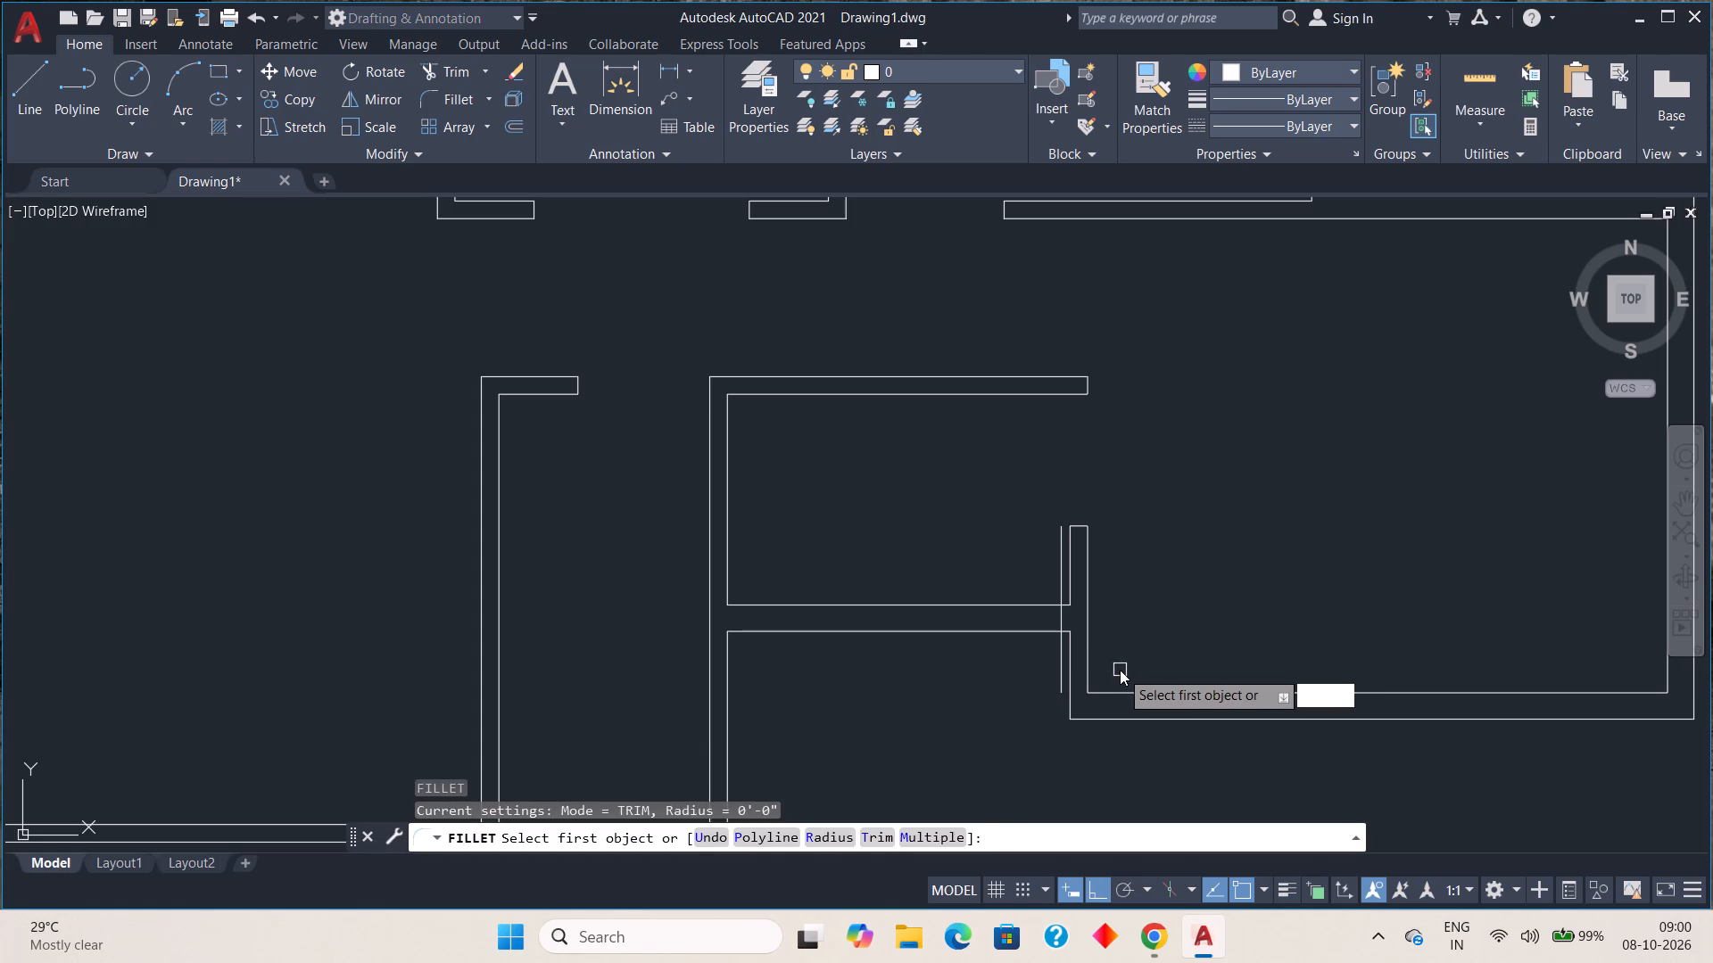
key("space")
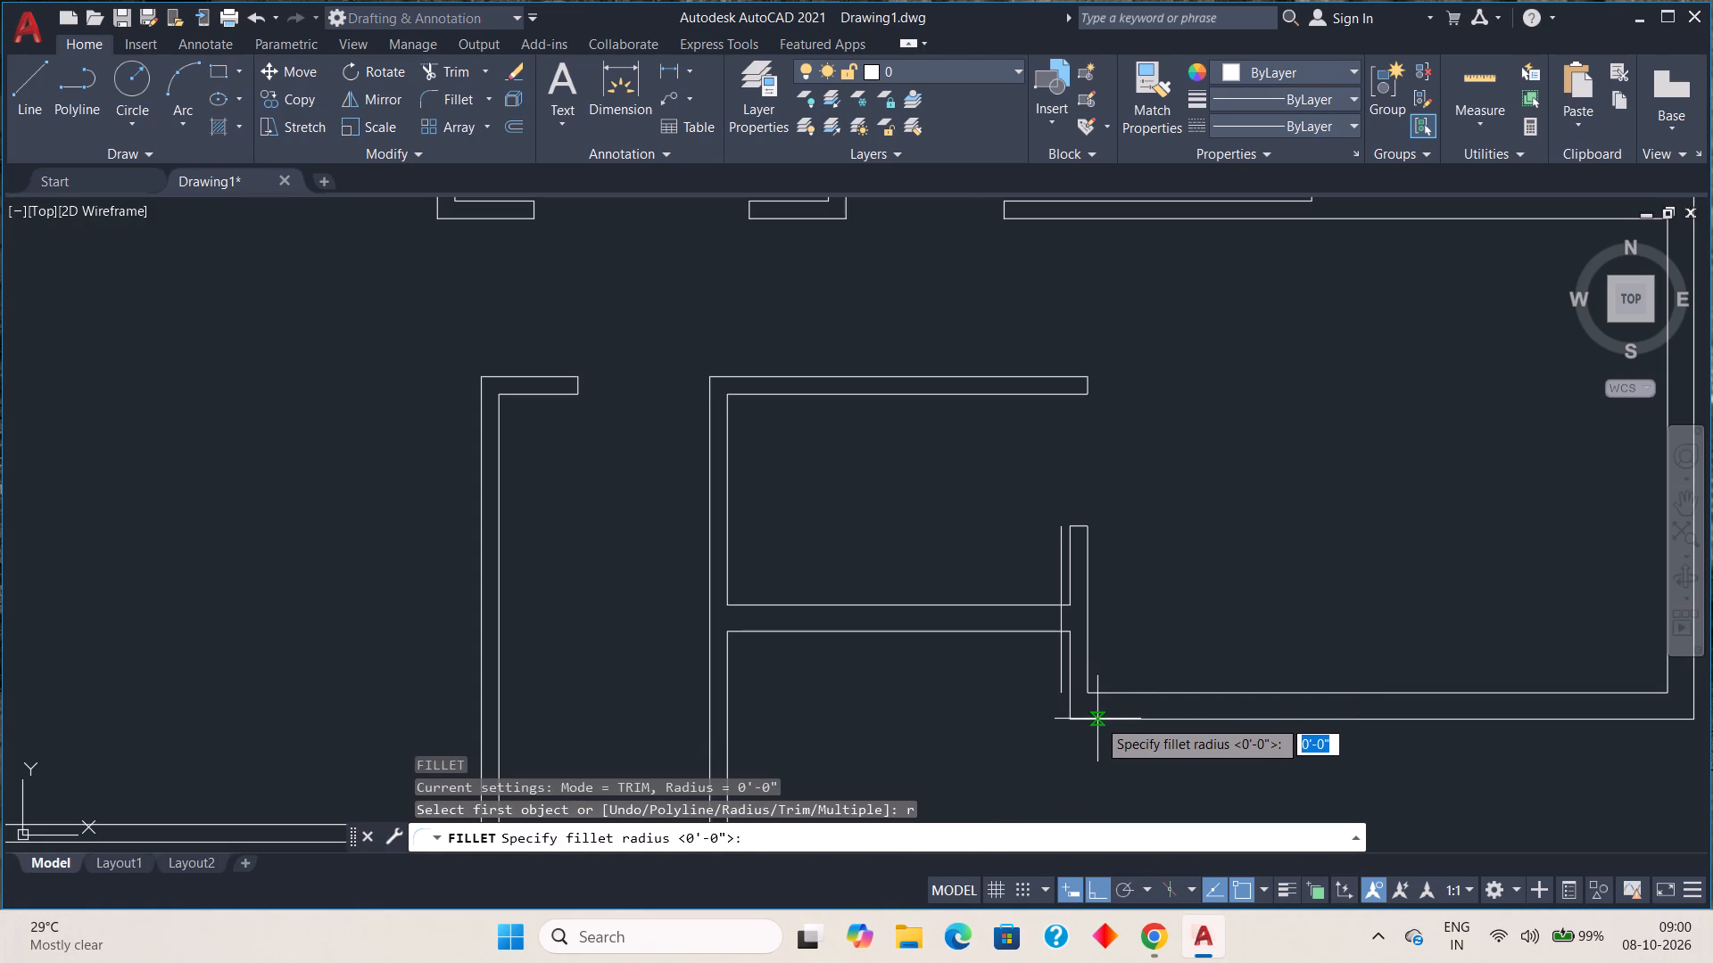
key("space")
left_click(1097, 719)
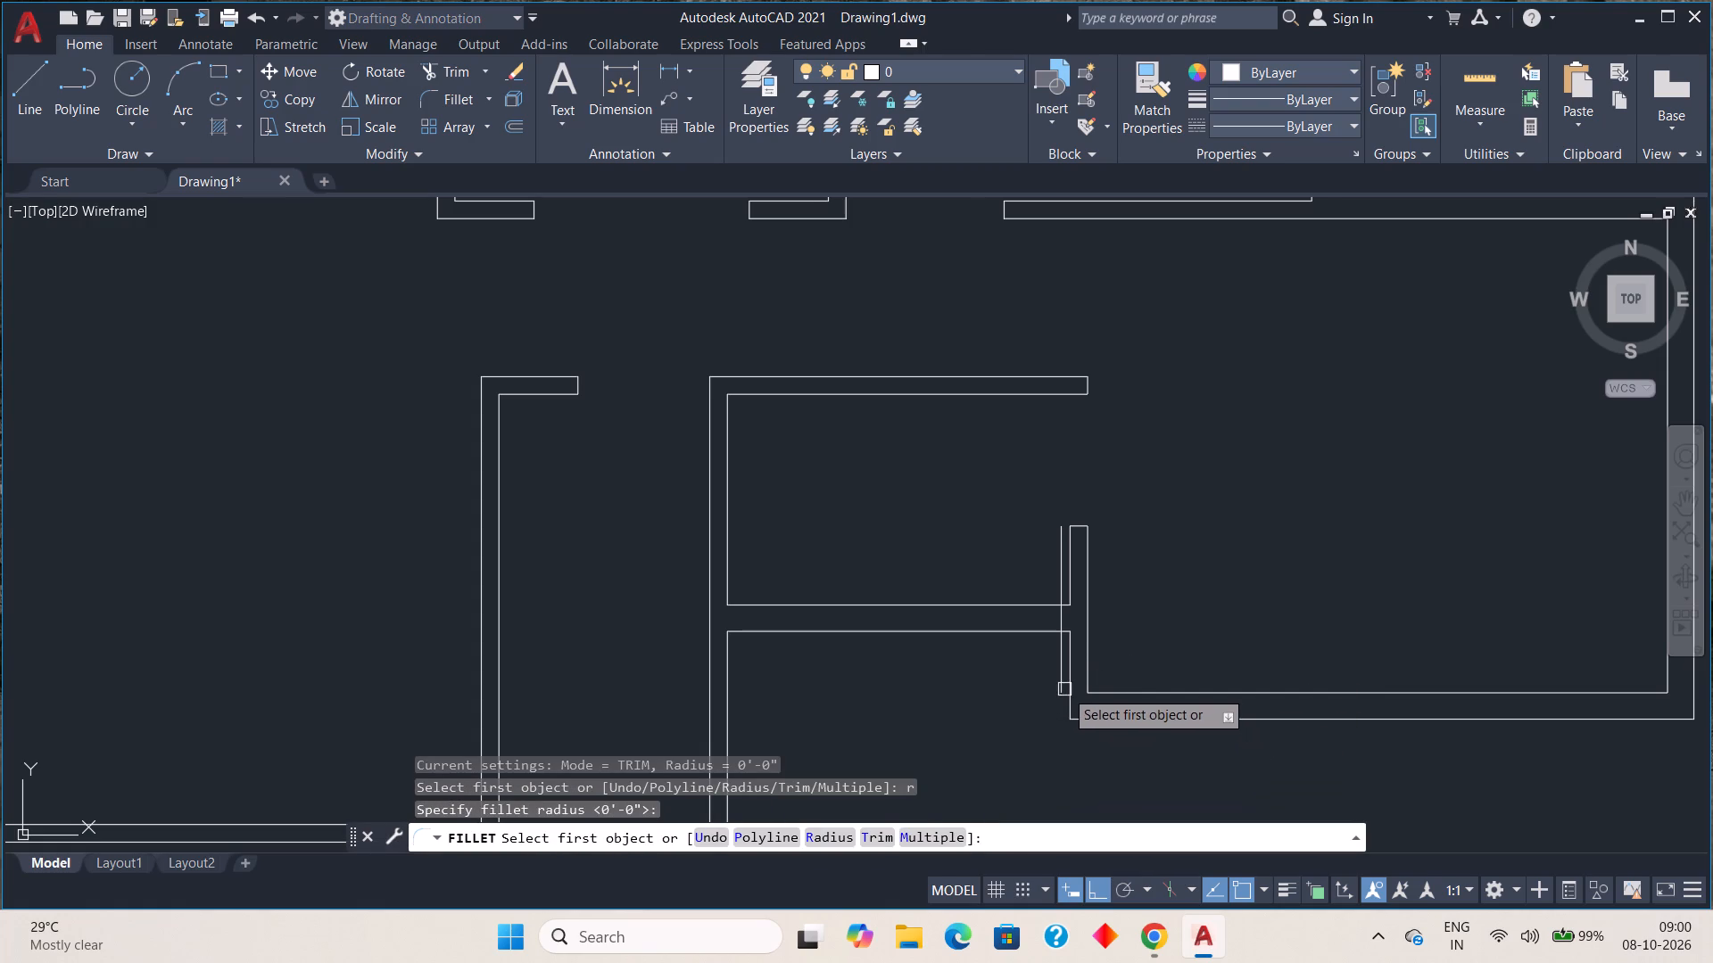
left_click(1062, 677)
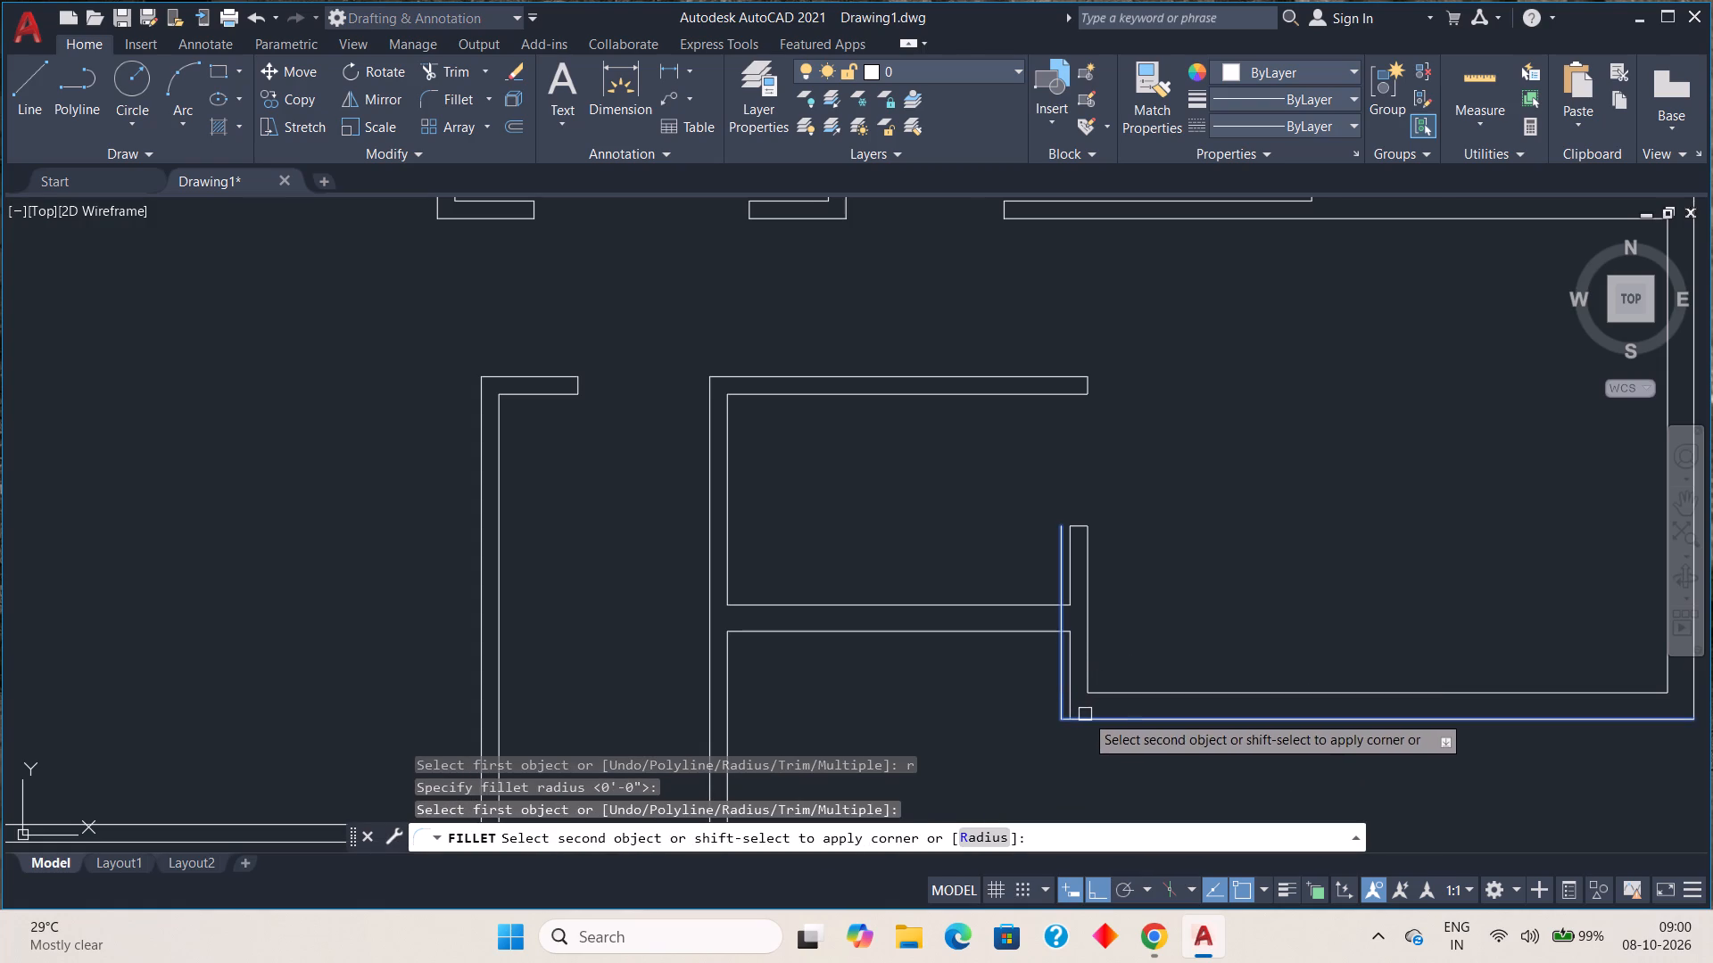
left_click(1085, 714)
Fillet the lower line of the small middle room's bottom wall with the offset line to form a square corner.
key("space")
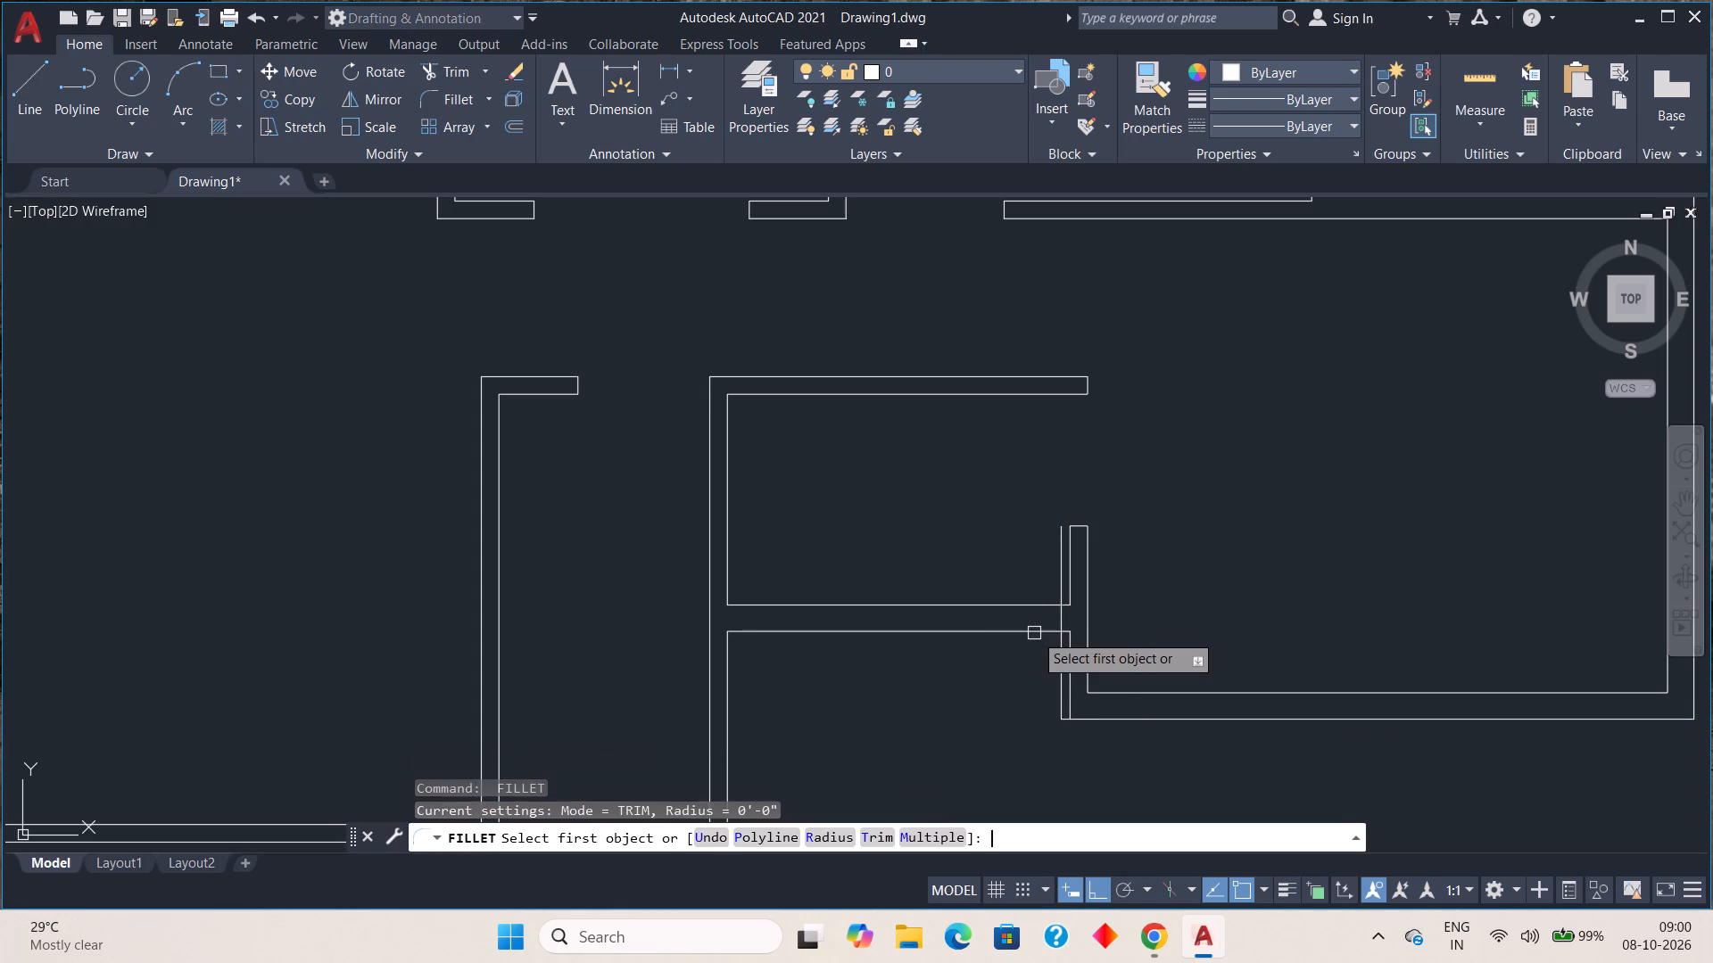
left_click(1034, 633)
left_click(1039, 633)
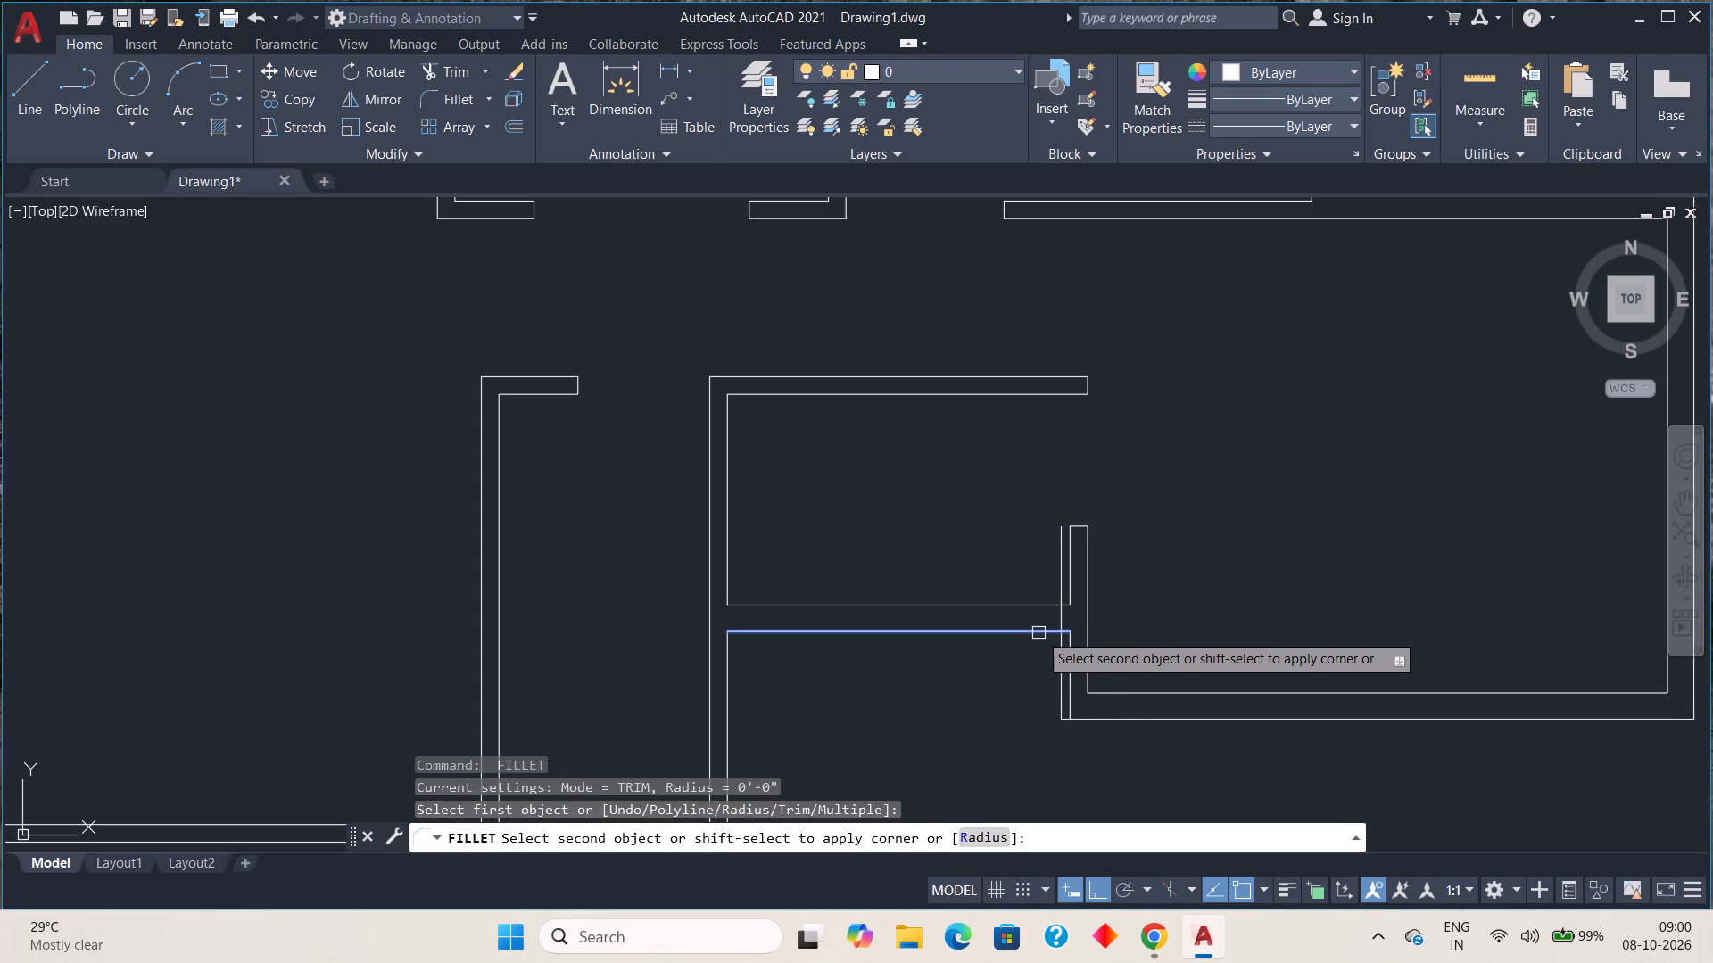
left_click(1062, 653)
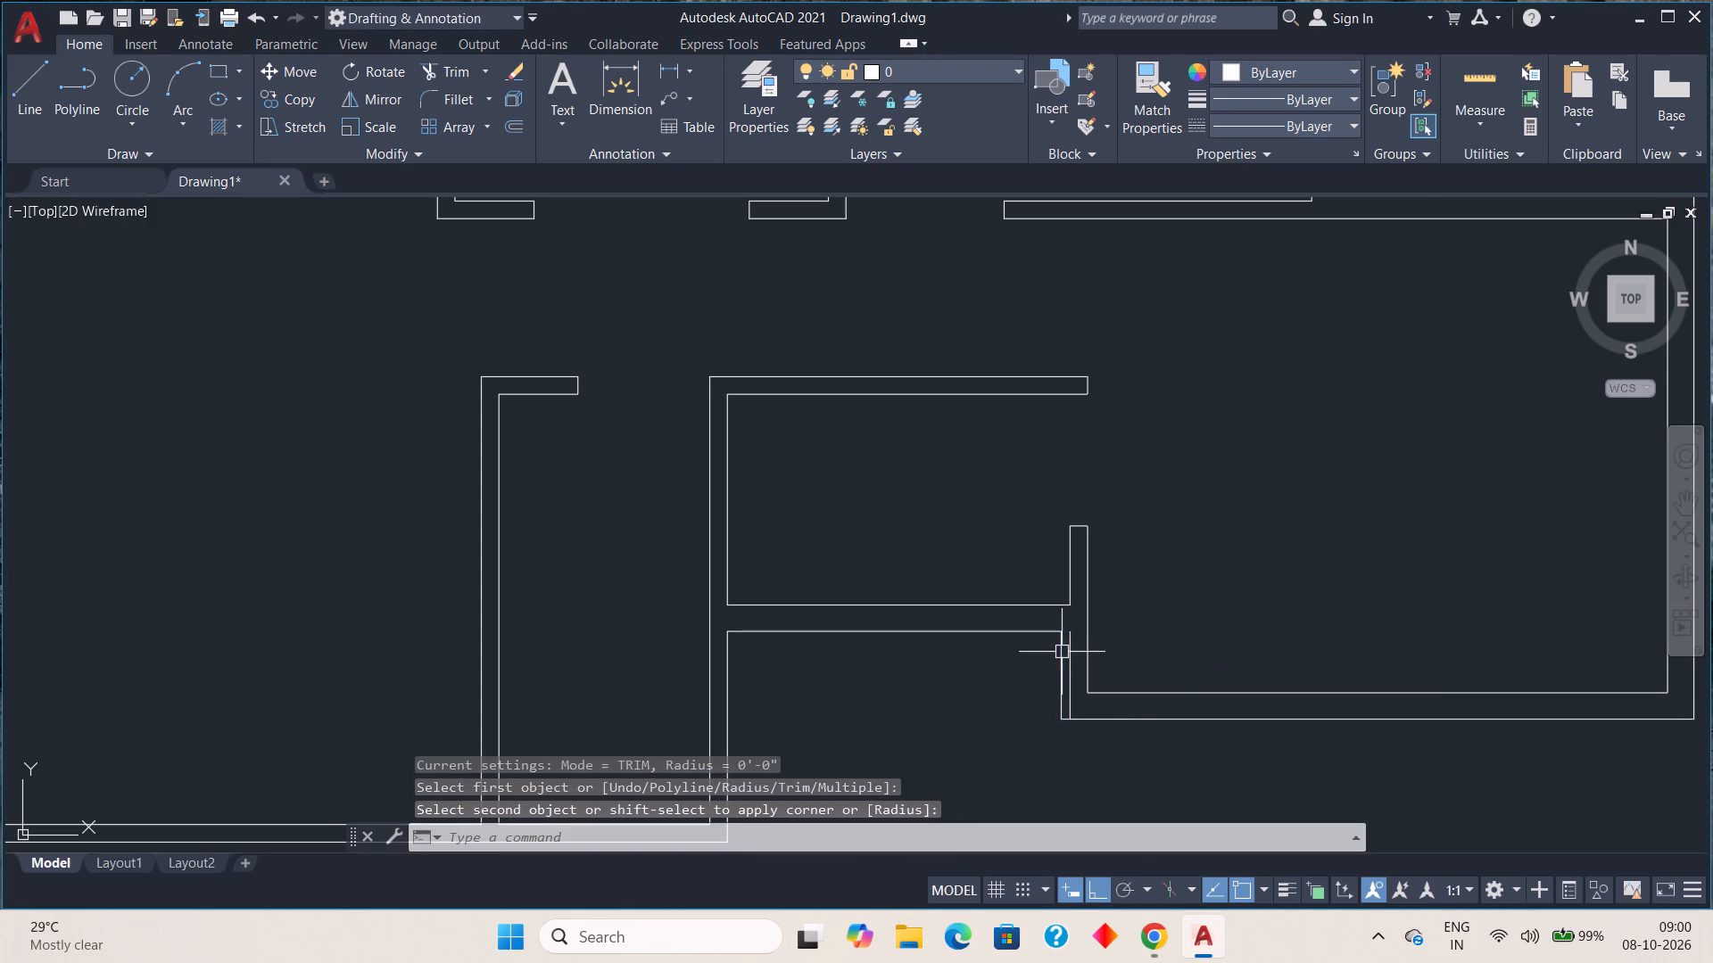
key("Escape")
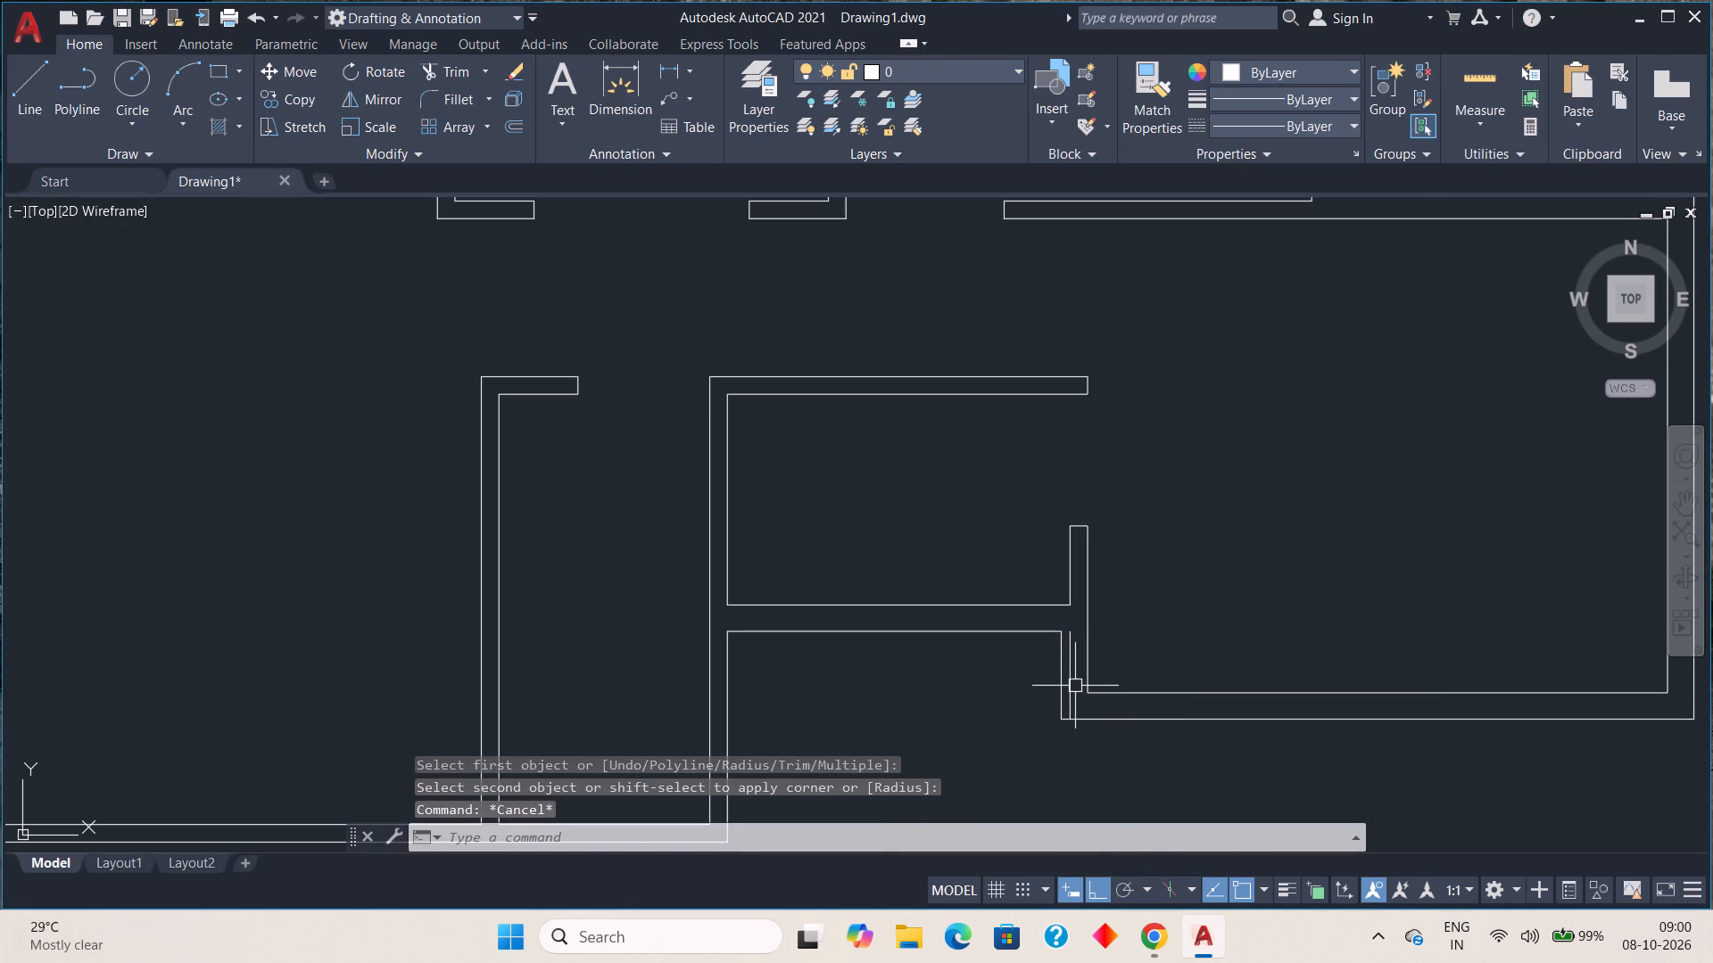
Delete the leftover short vertical line inside the thickened wall at the lower right room's bottom left corner.
left_click(1072, 682)
key("Delete")
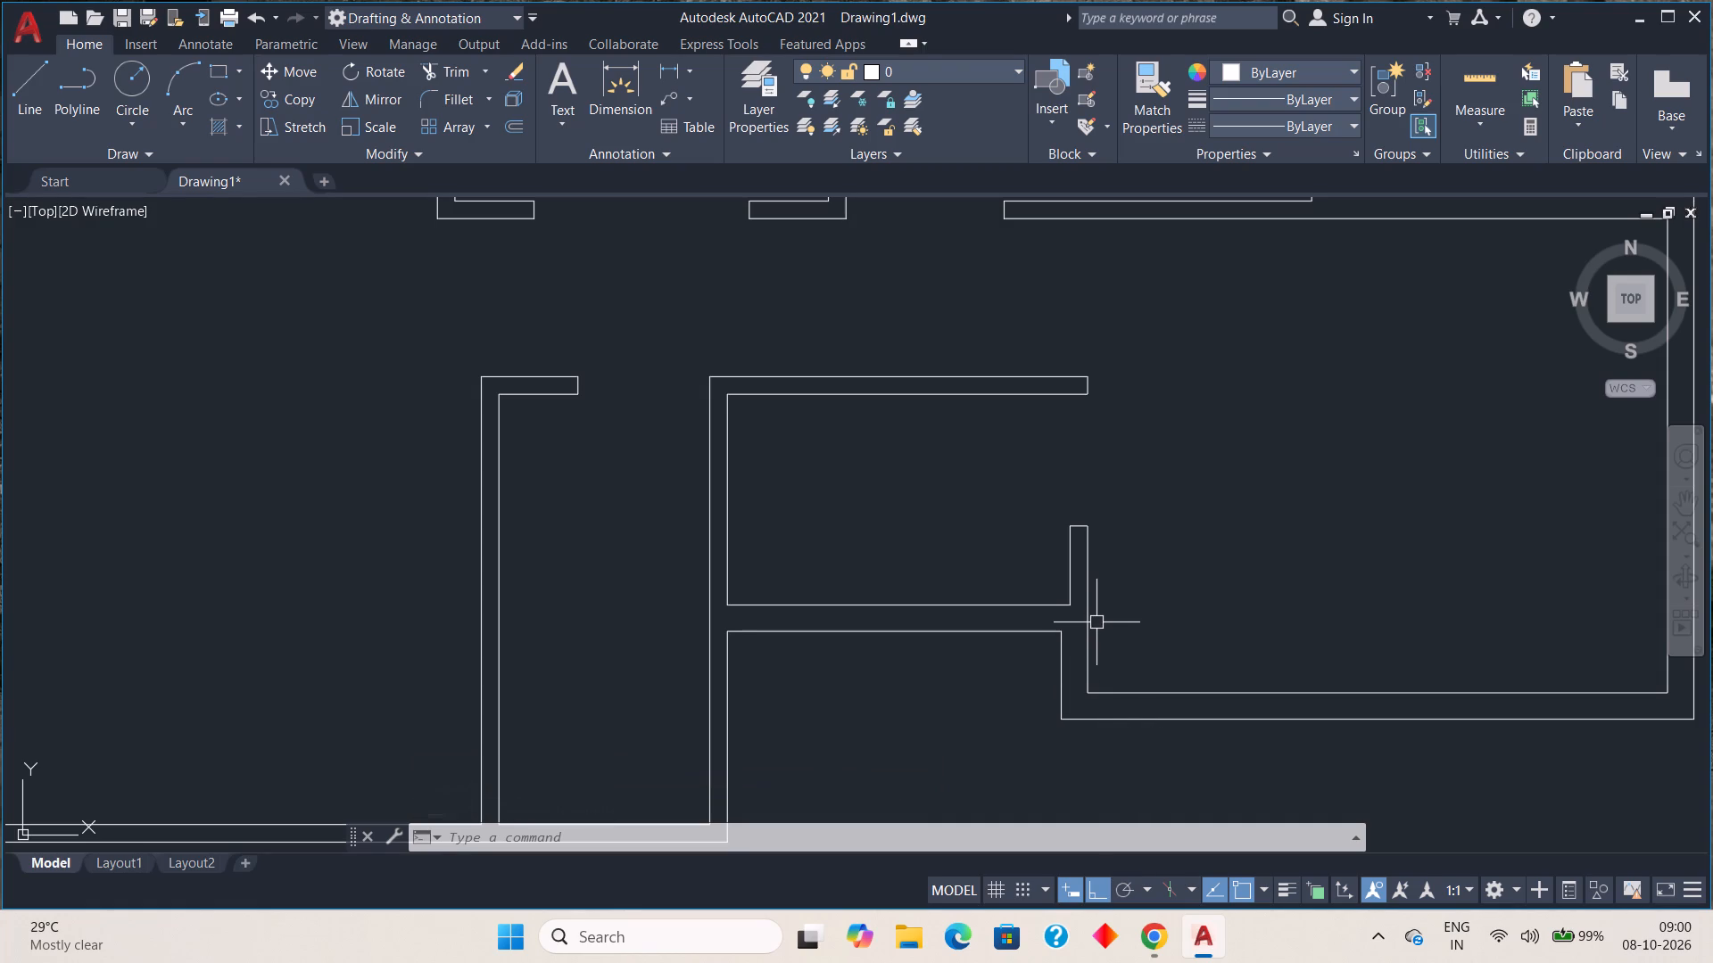
Draw a 6" vertical line across the wall between the left strip and the upper left room, at the wall's middle.
scroll(1036, 592, "down", 2)
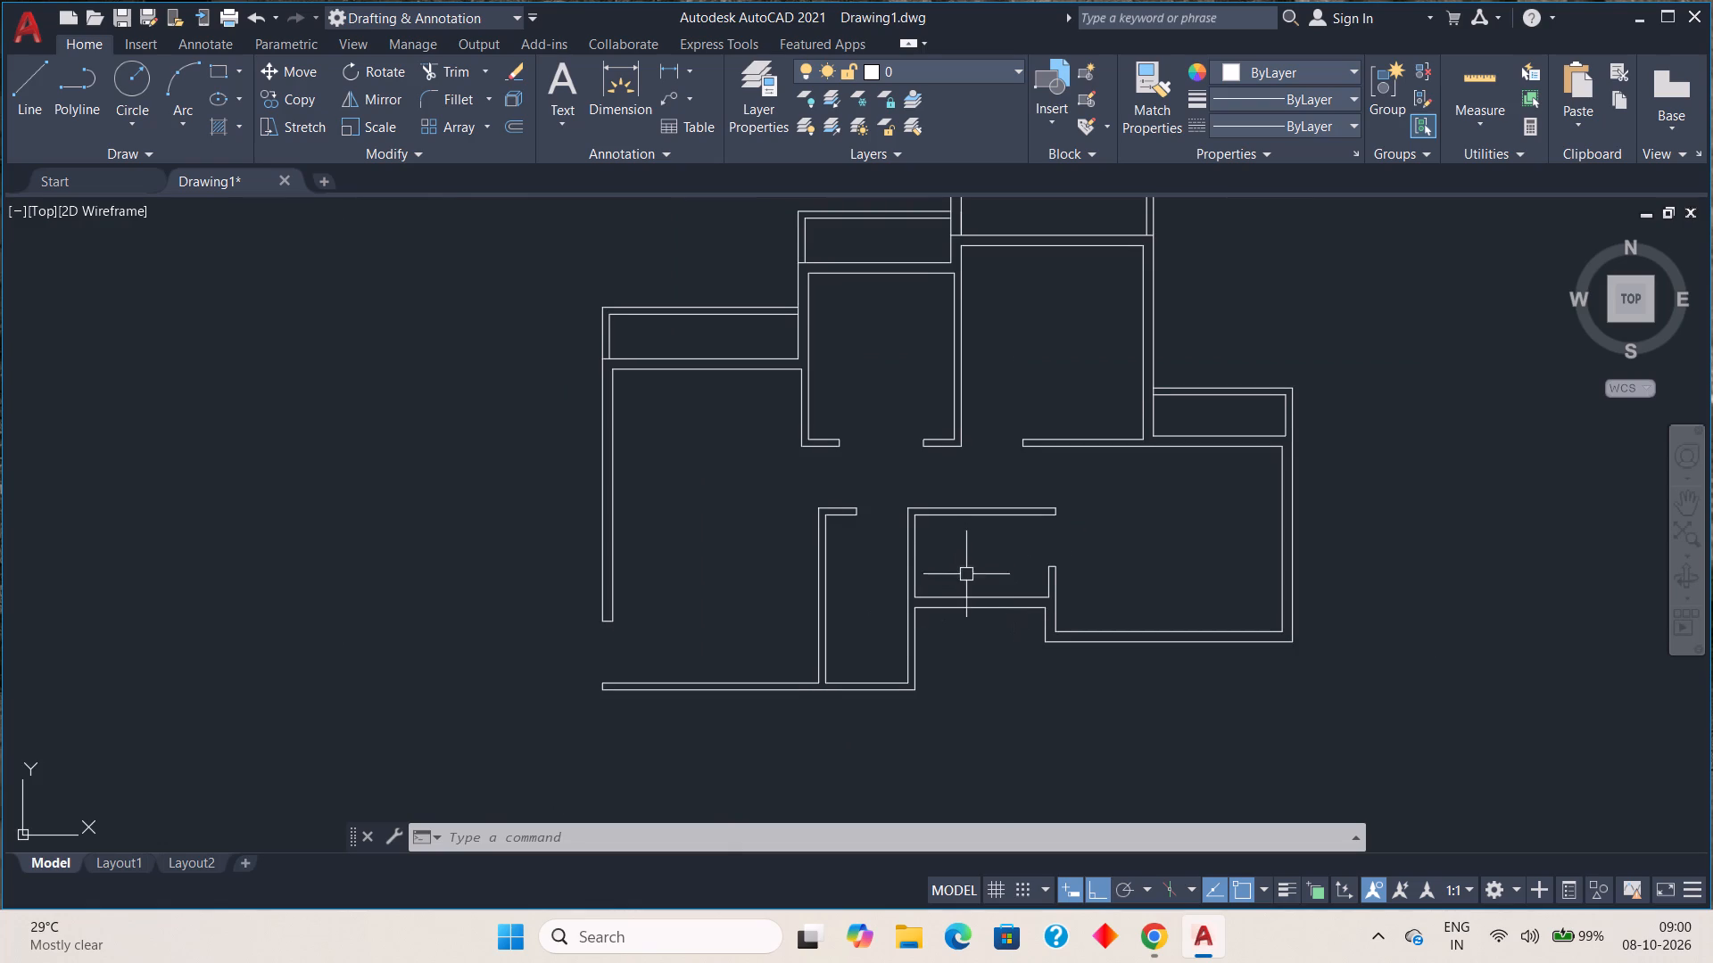
middle_click_drag(968, 577, 979, 613)
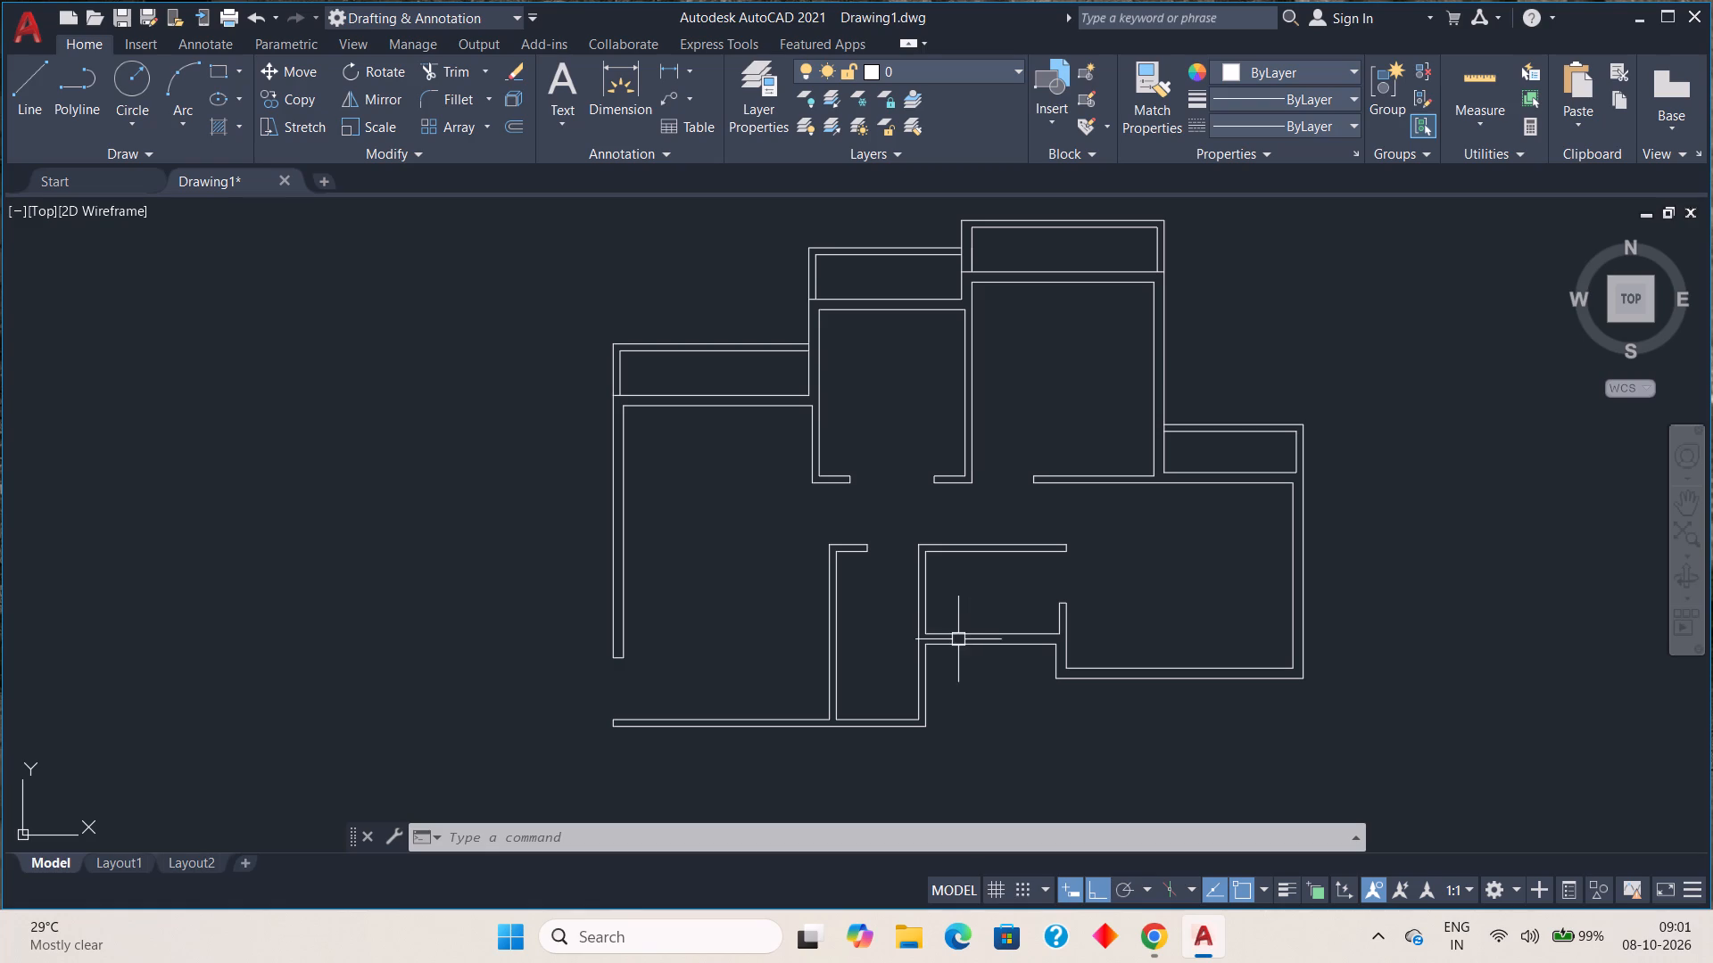
key("l")
key("space")
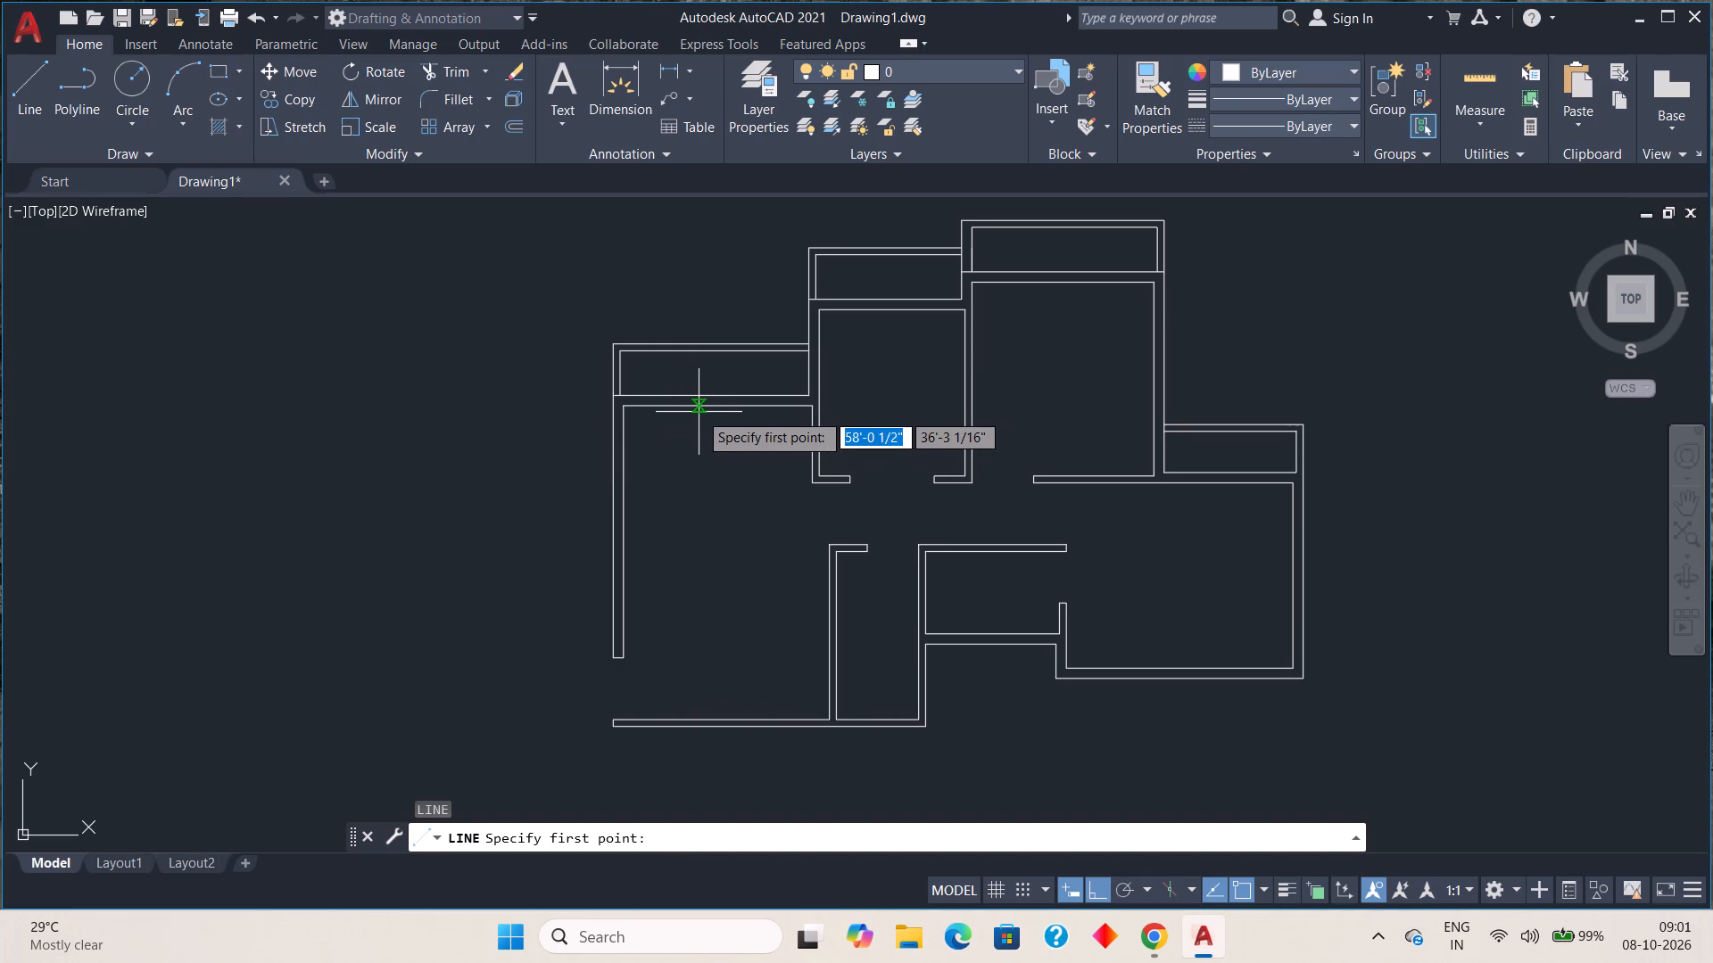
left_click(716, 407)
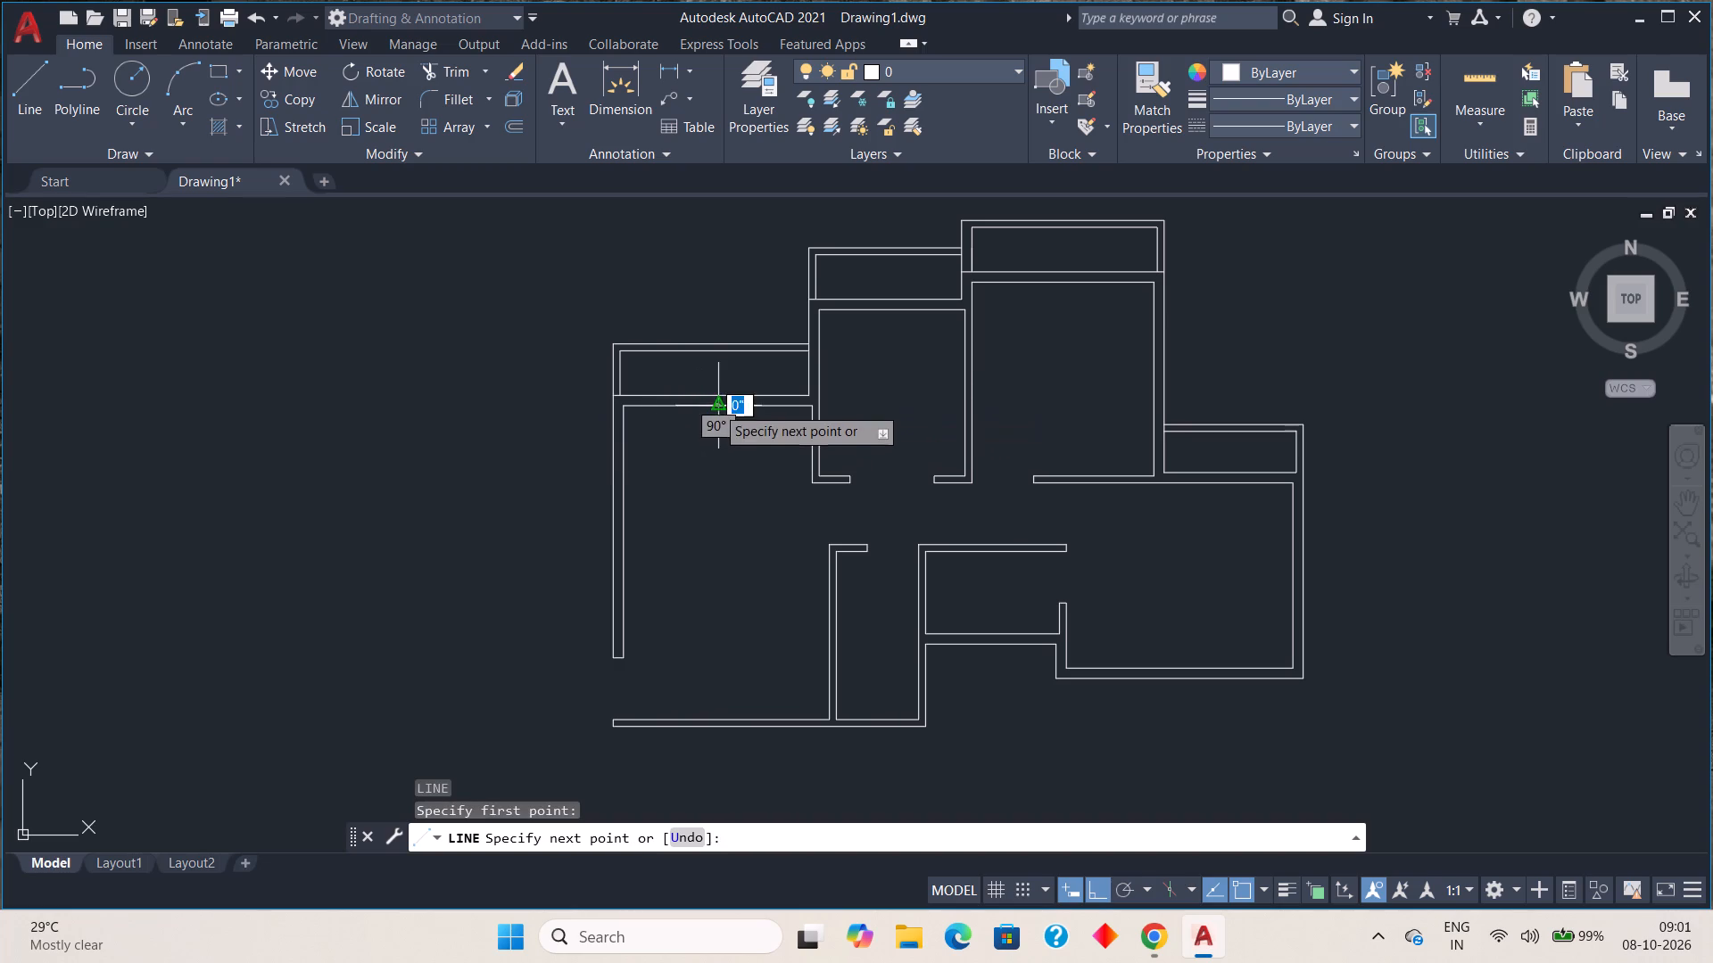
scroll(715, 391, "up", 5)
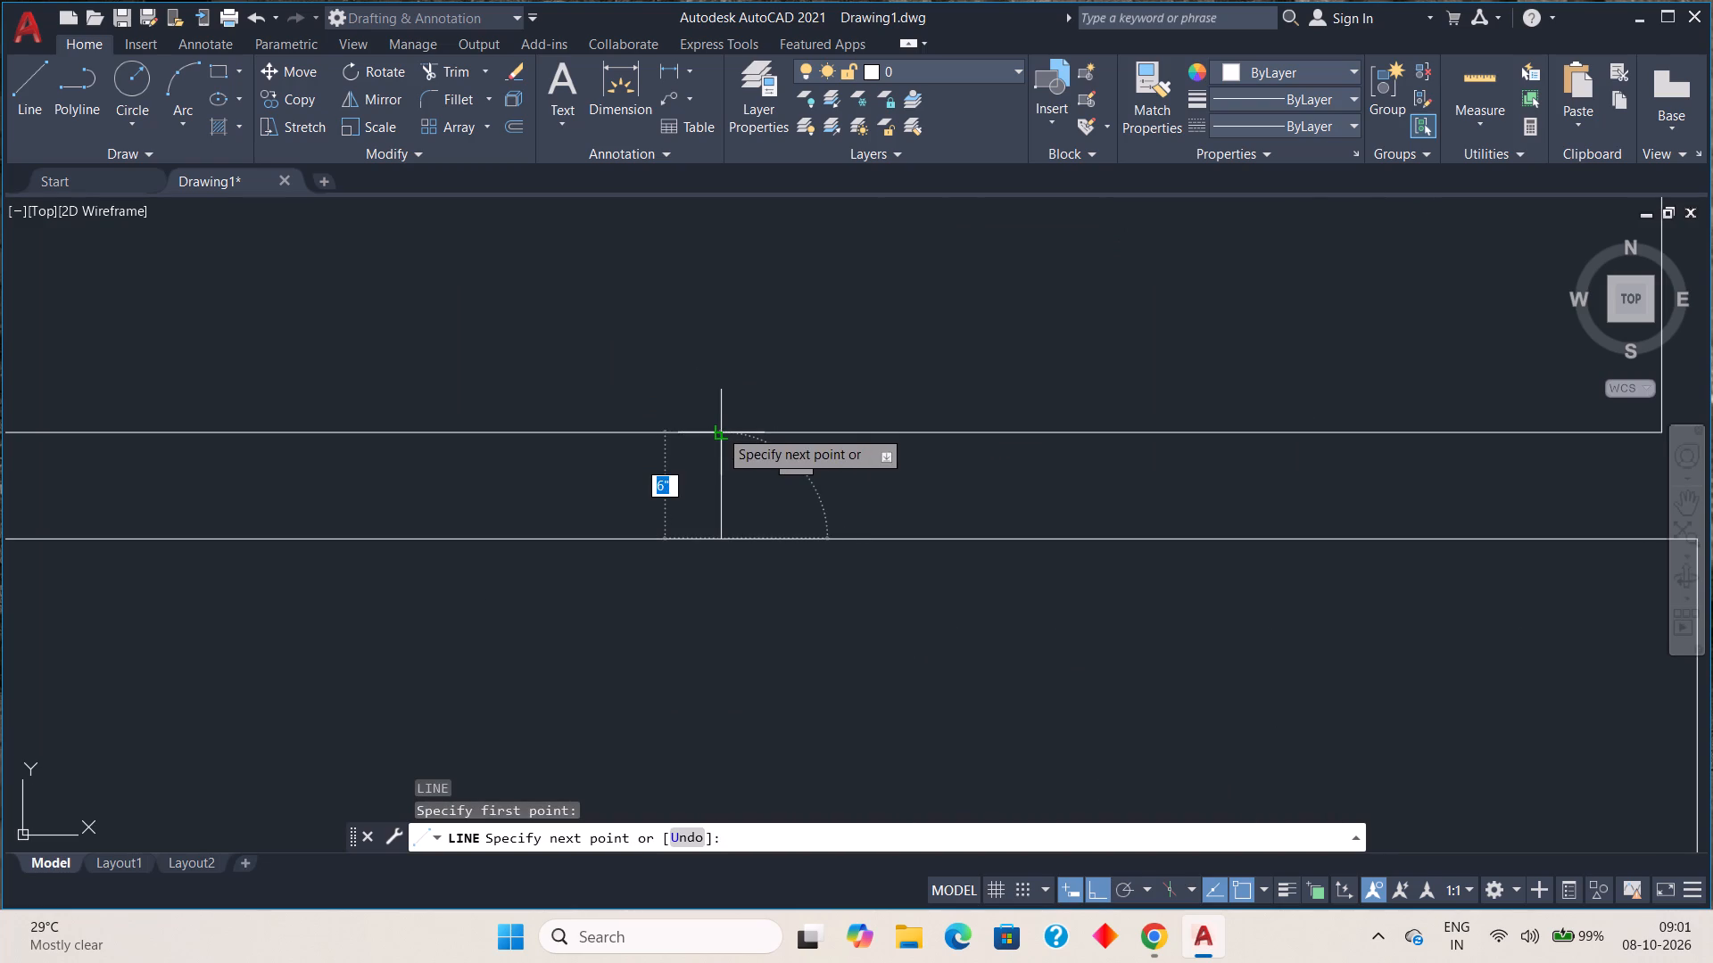
left_click(719, 429)
key("Escape")
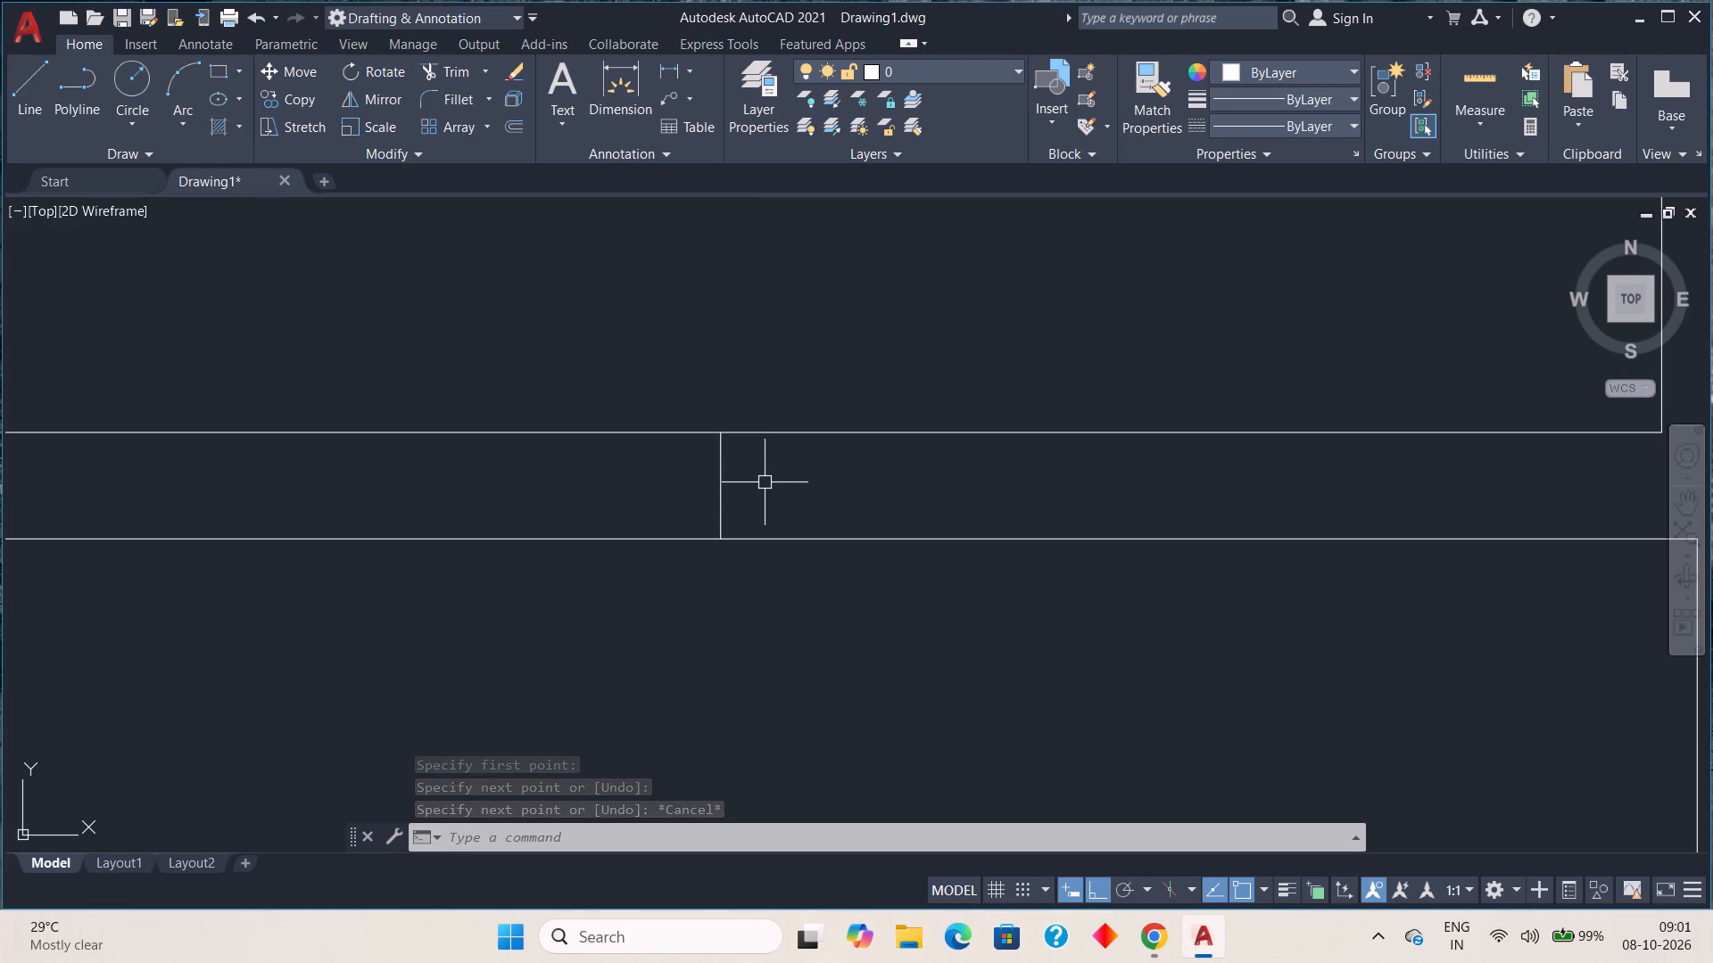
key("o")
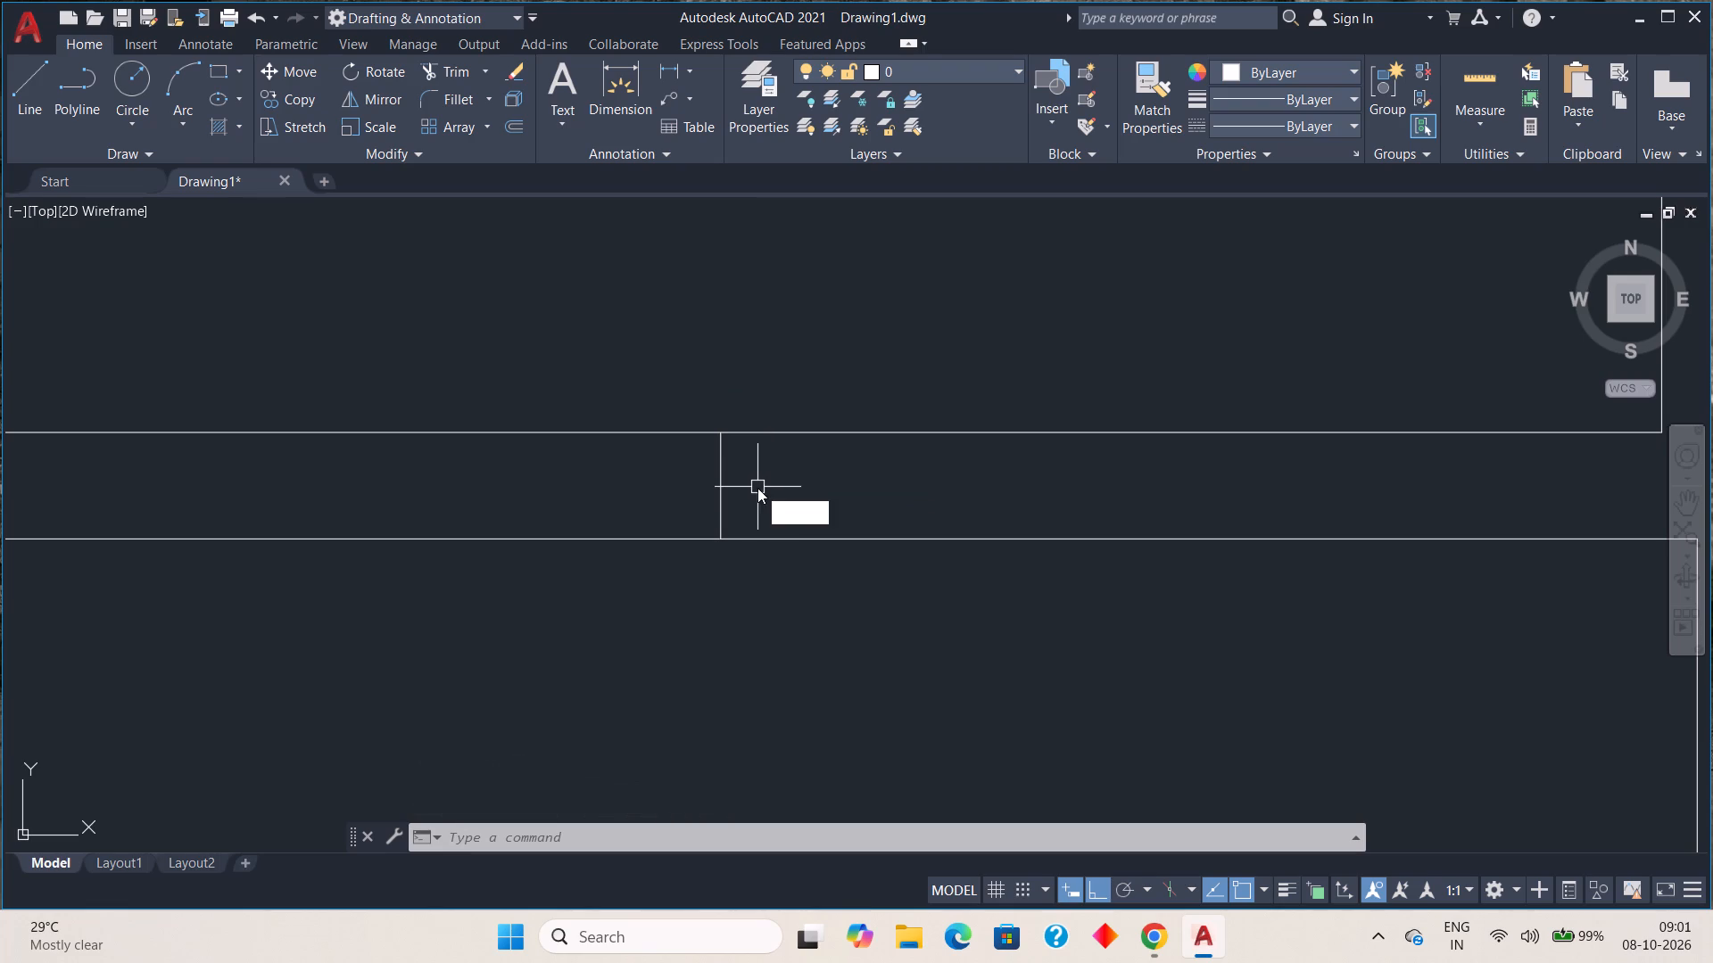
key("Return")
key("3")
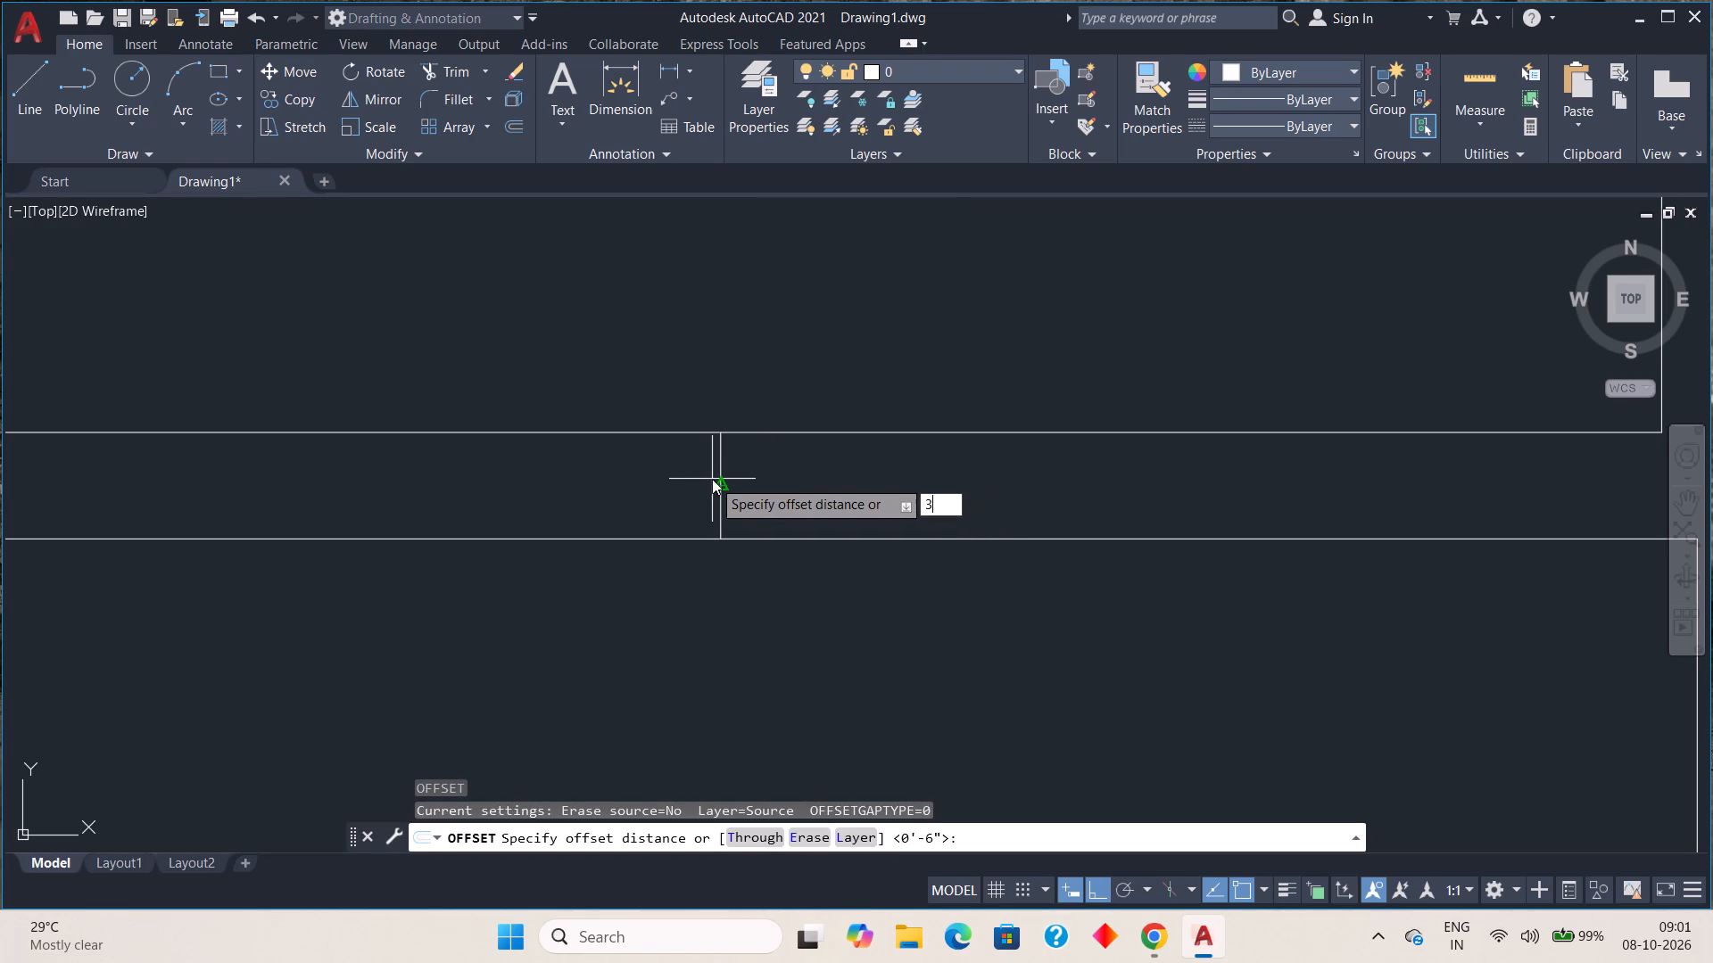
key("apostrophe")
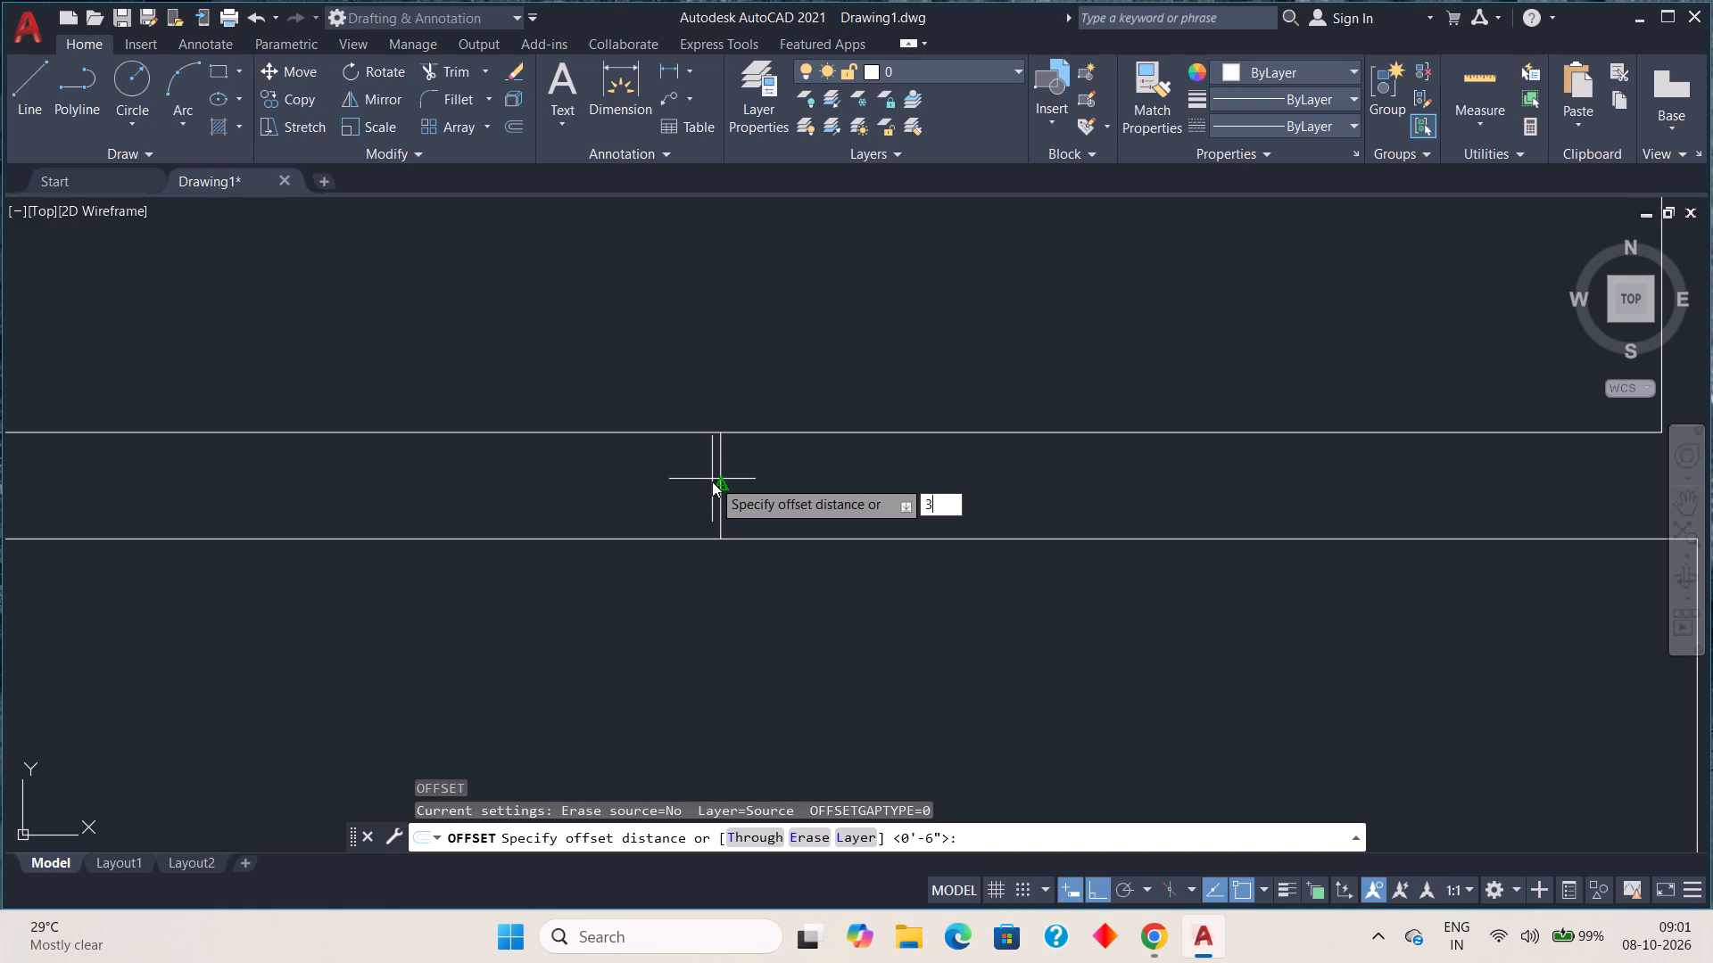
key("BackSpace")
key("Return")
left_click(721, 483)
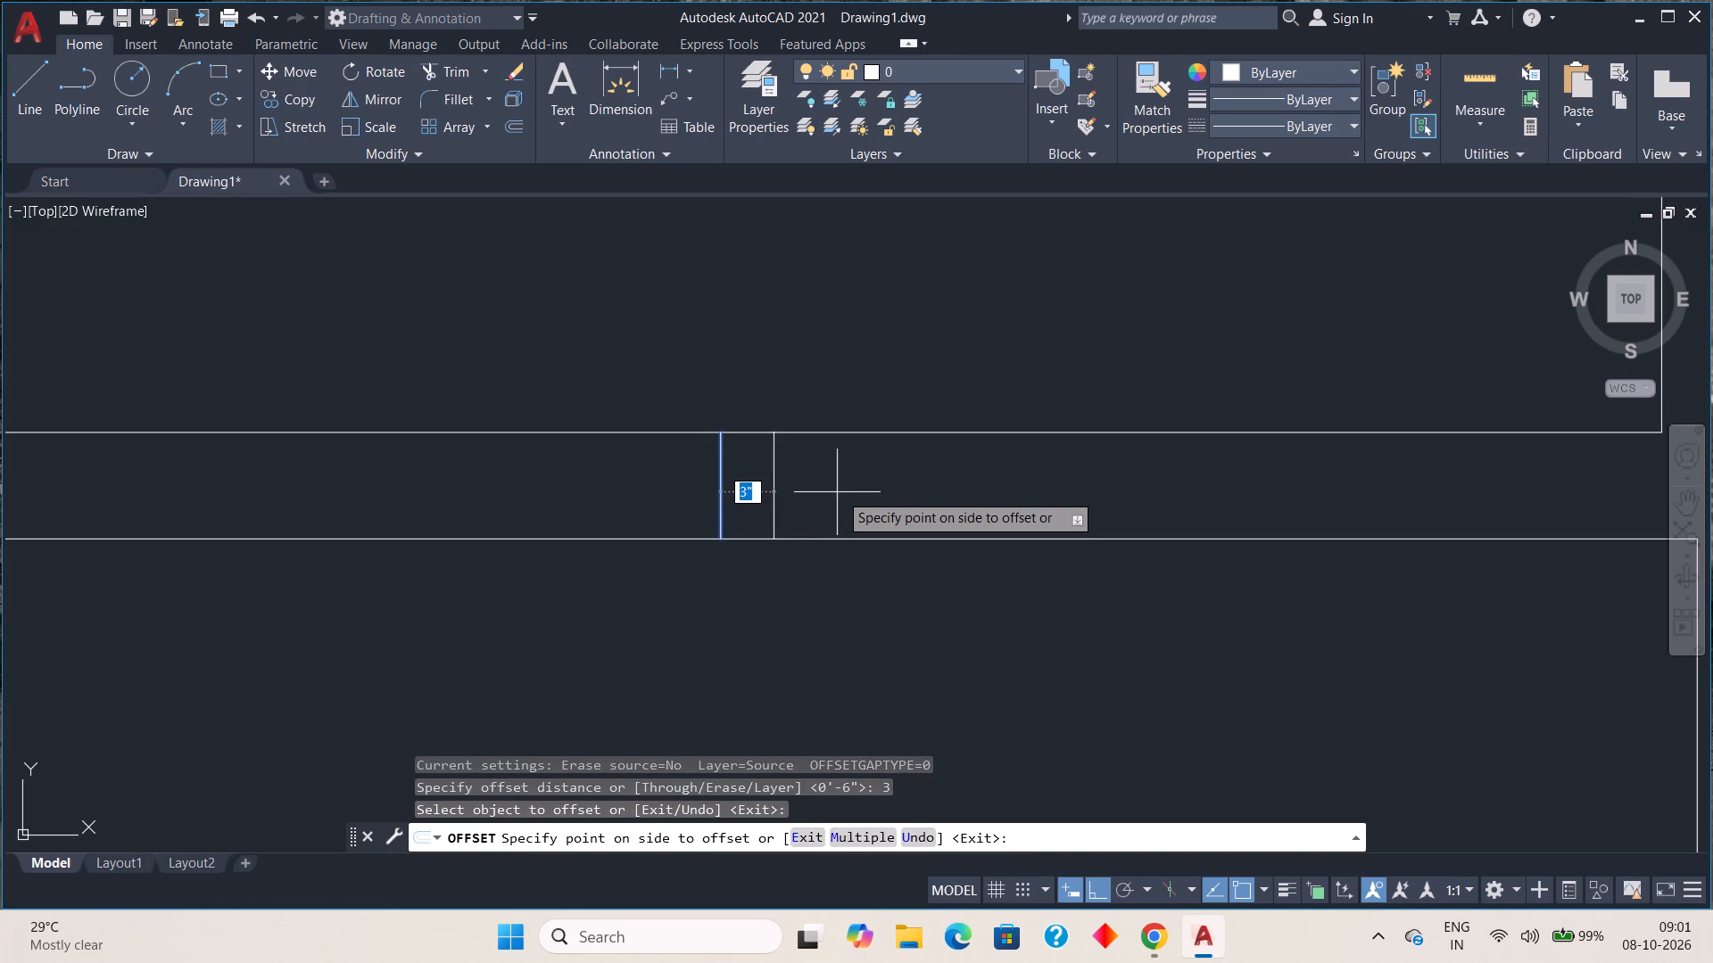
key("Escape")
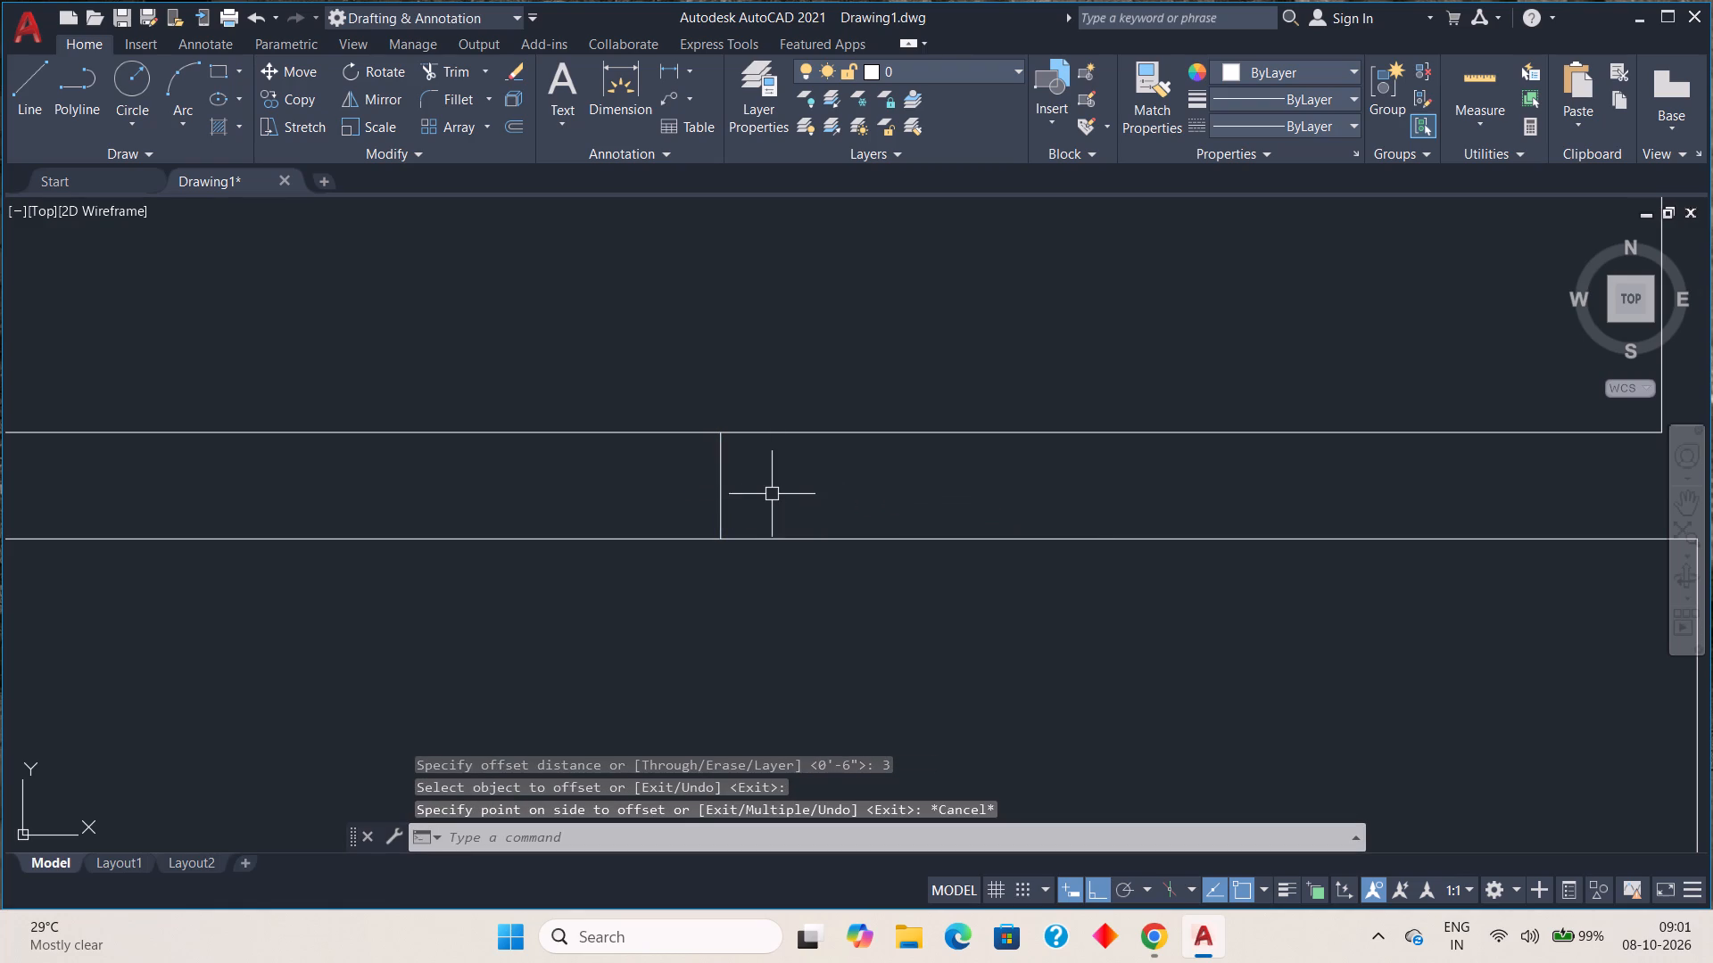
Offset the short vertical line across the wall above the upper left room by 3' to both sides.
key("o")
key("Return")
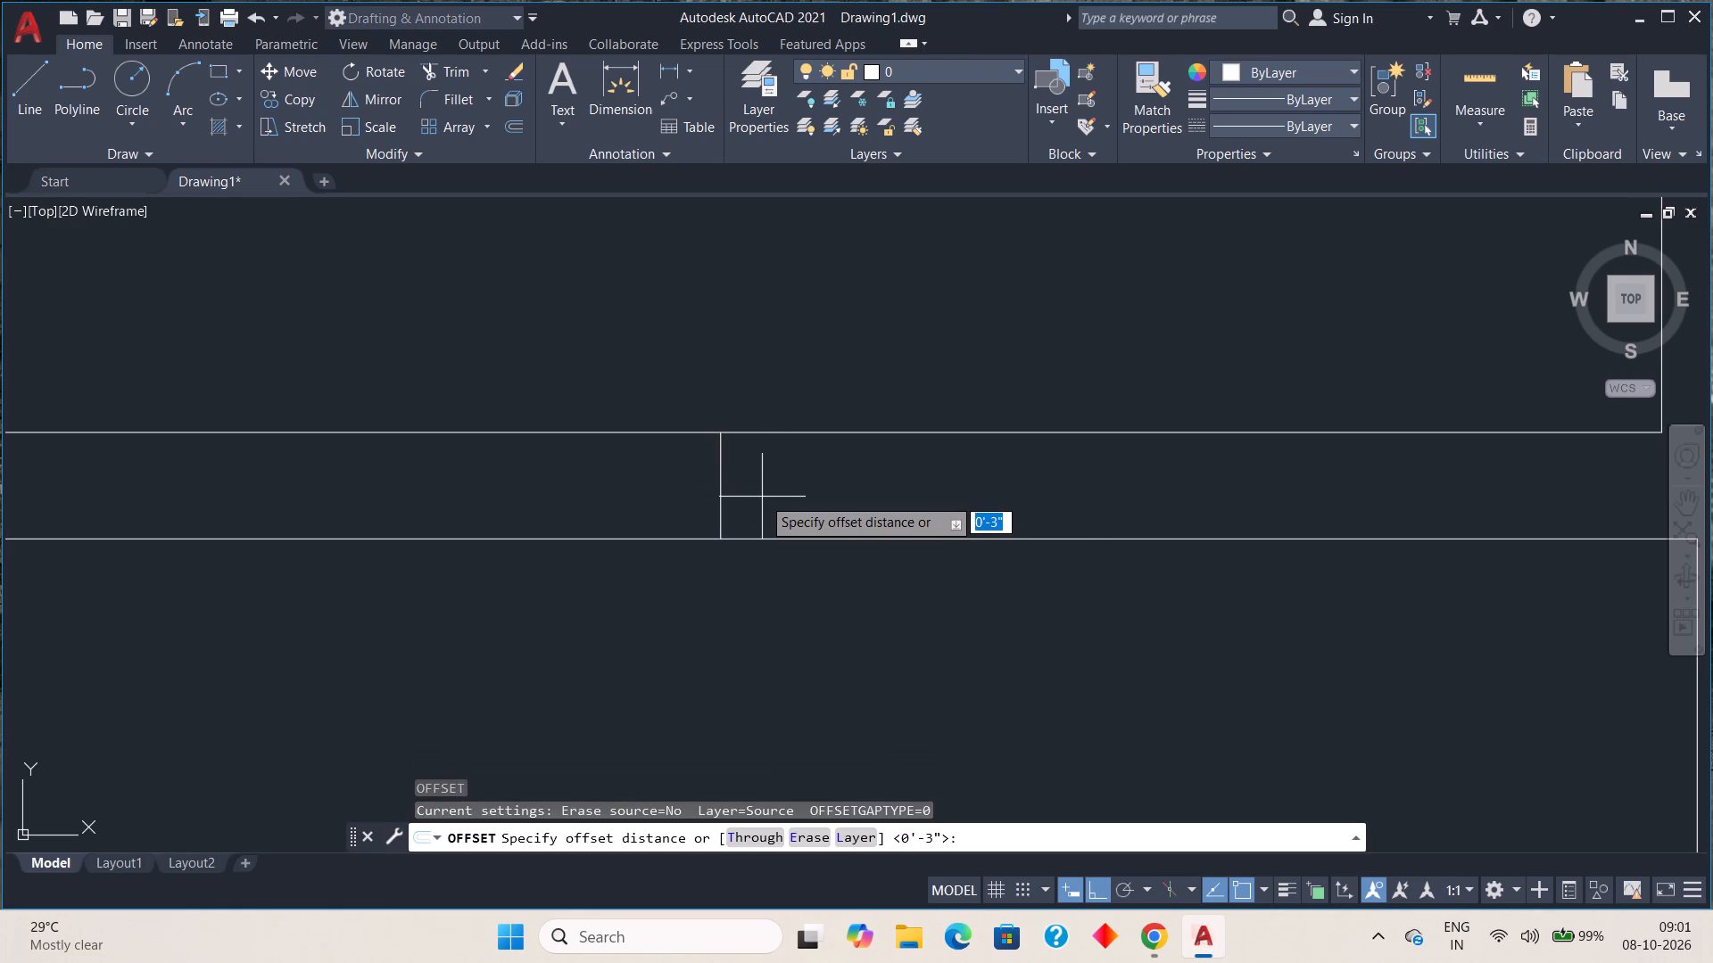
type("3'")
key("Return")
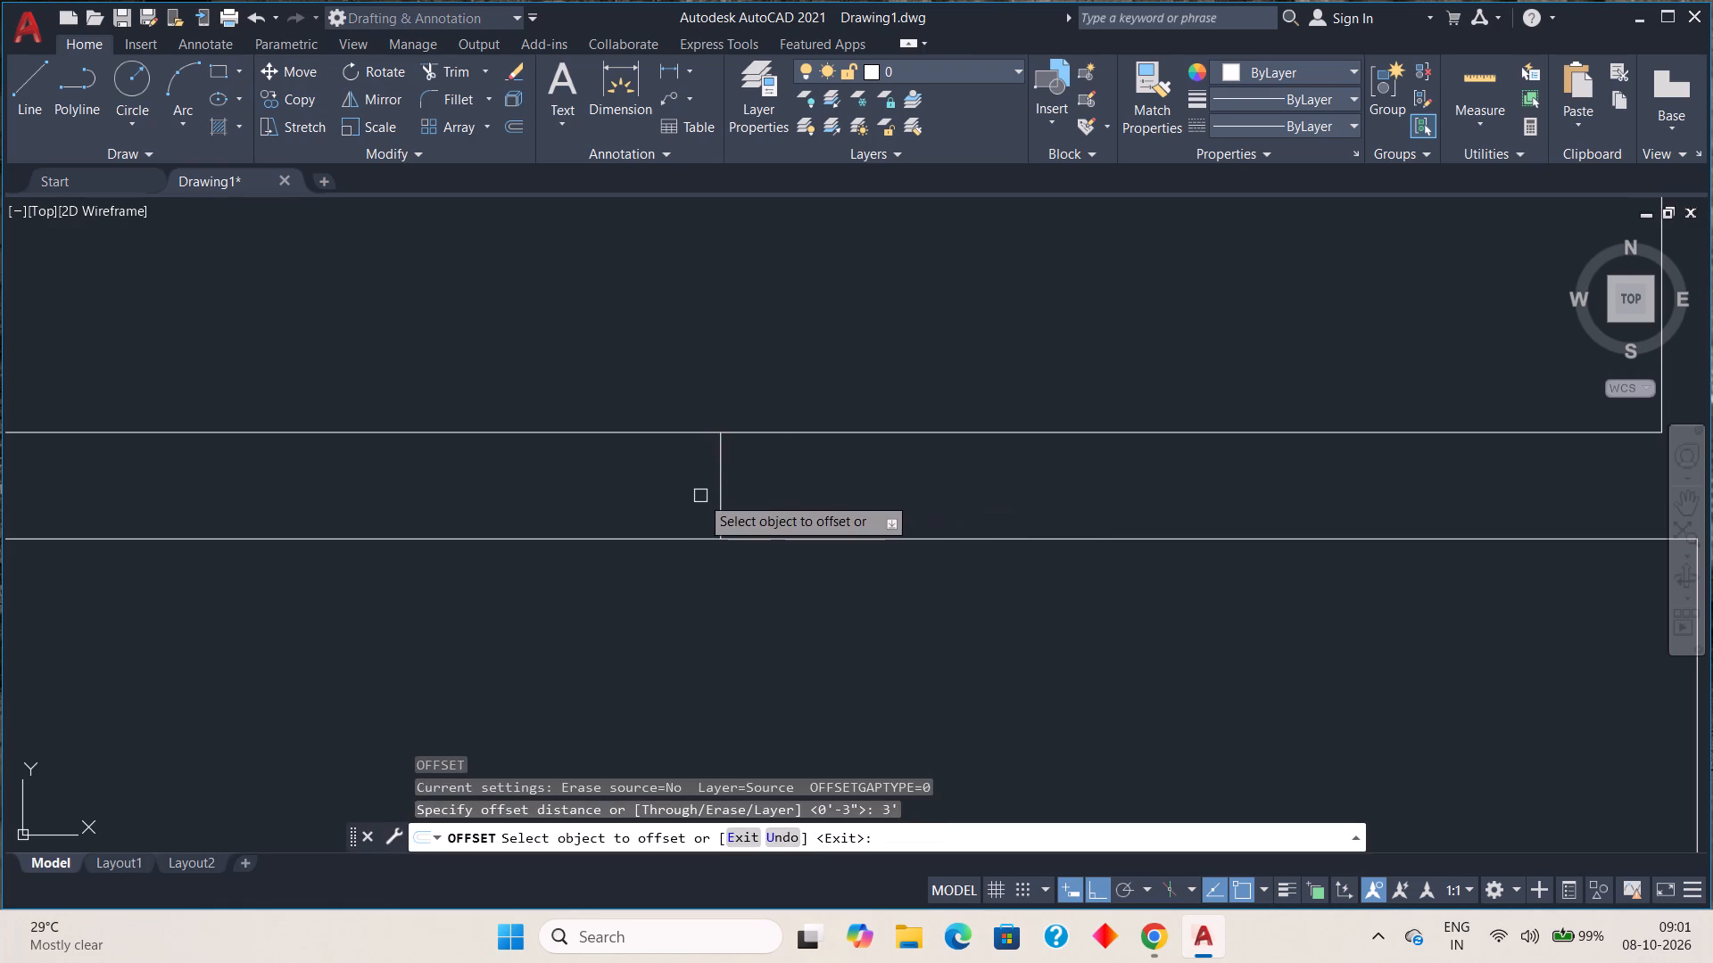
left_click(721, 485)
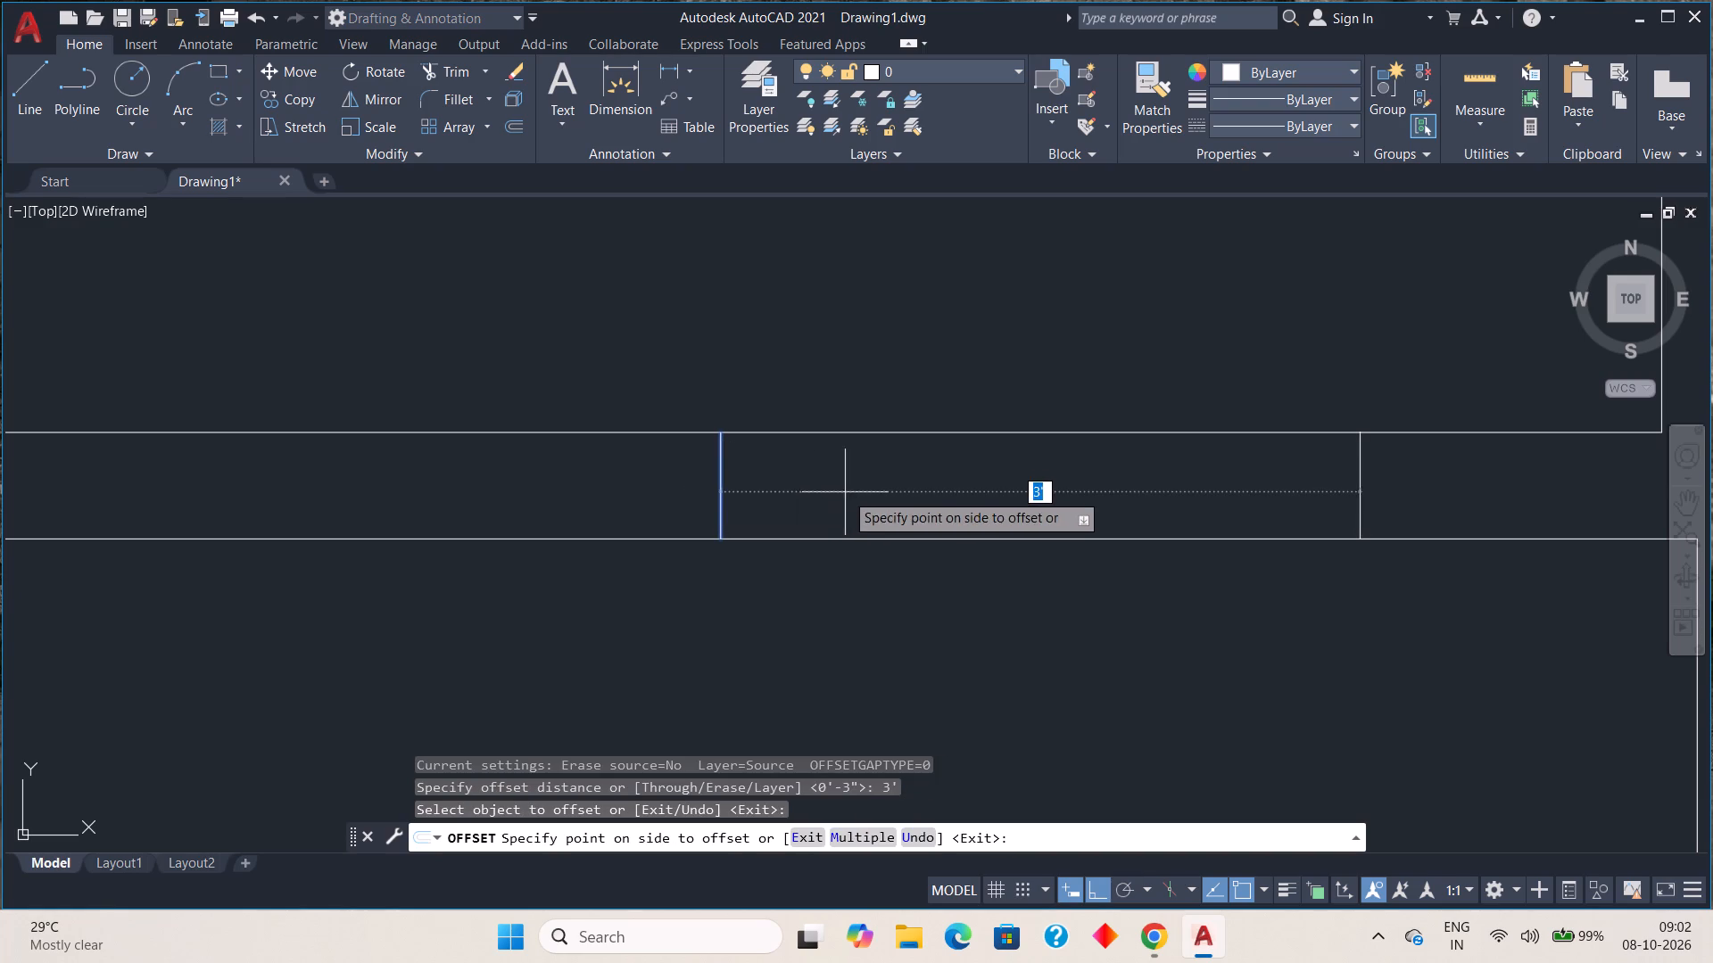
left_click(862, 489)
left_click(716, 486)
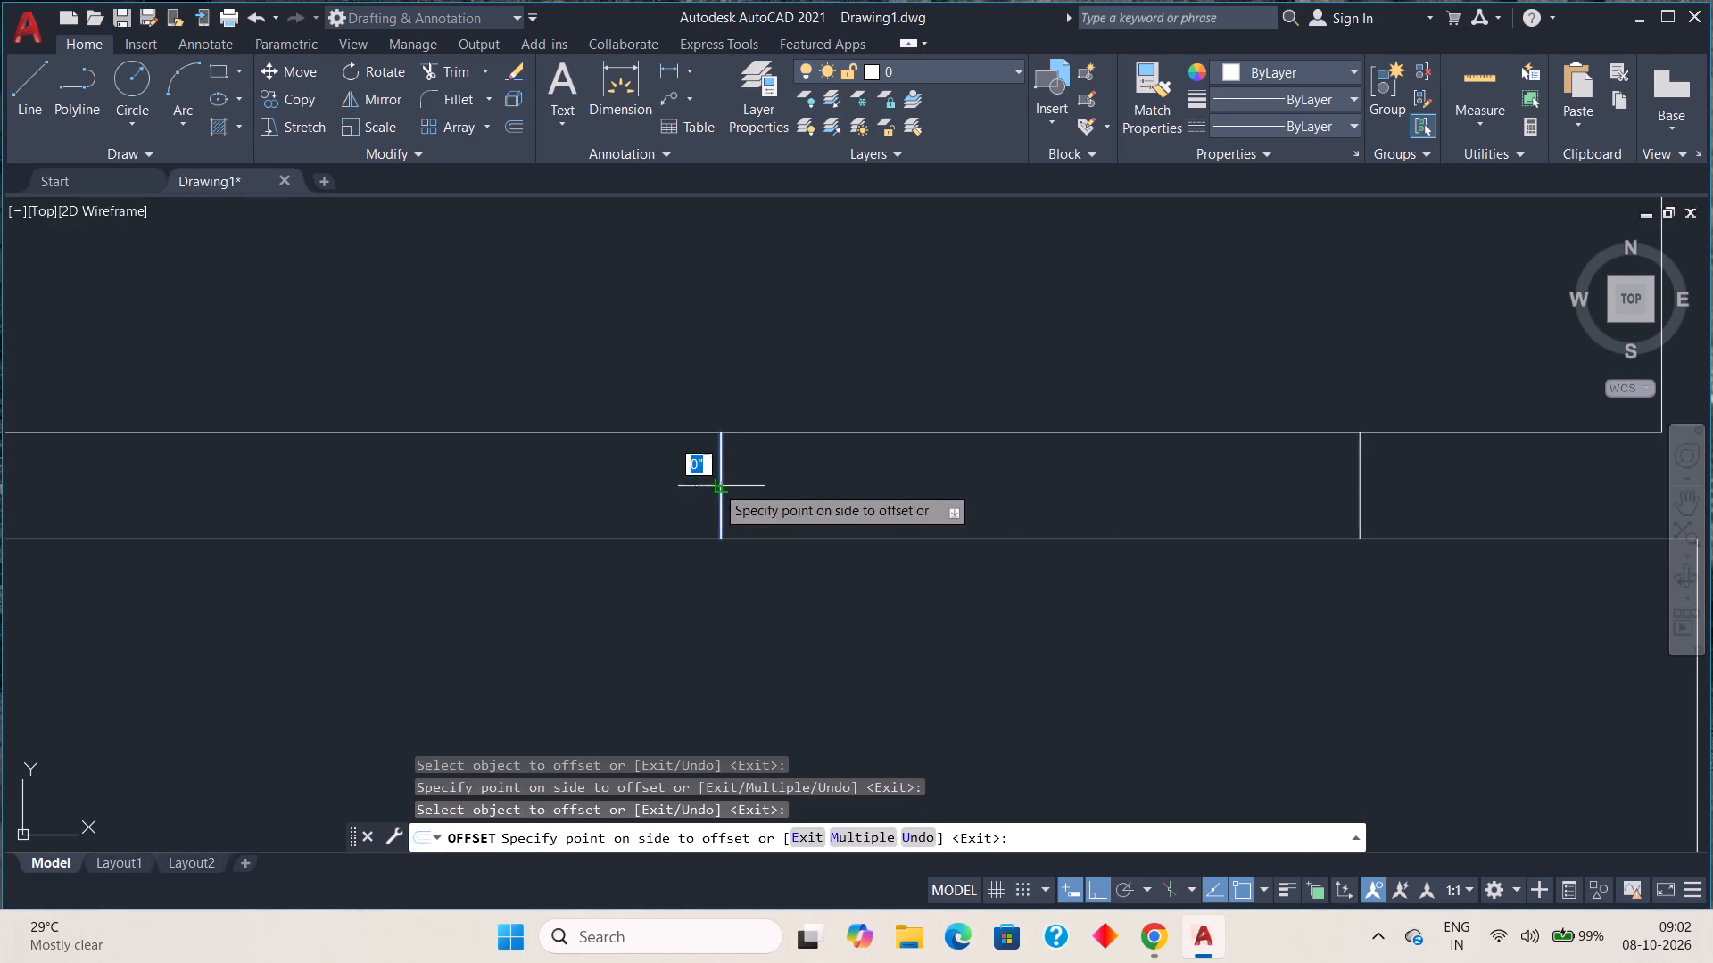
left_click(504, 487)
scroll(550, 515, "down", 1)
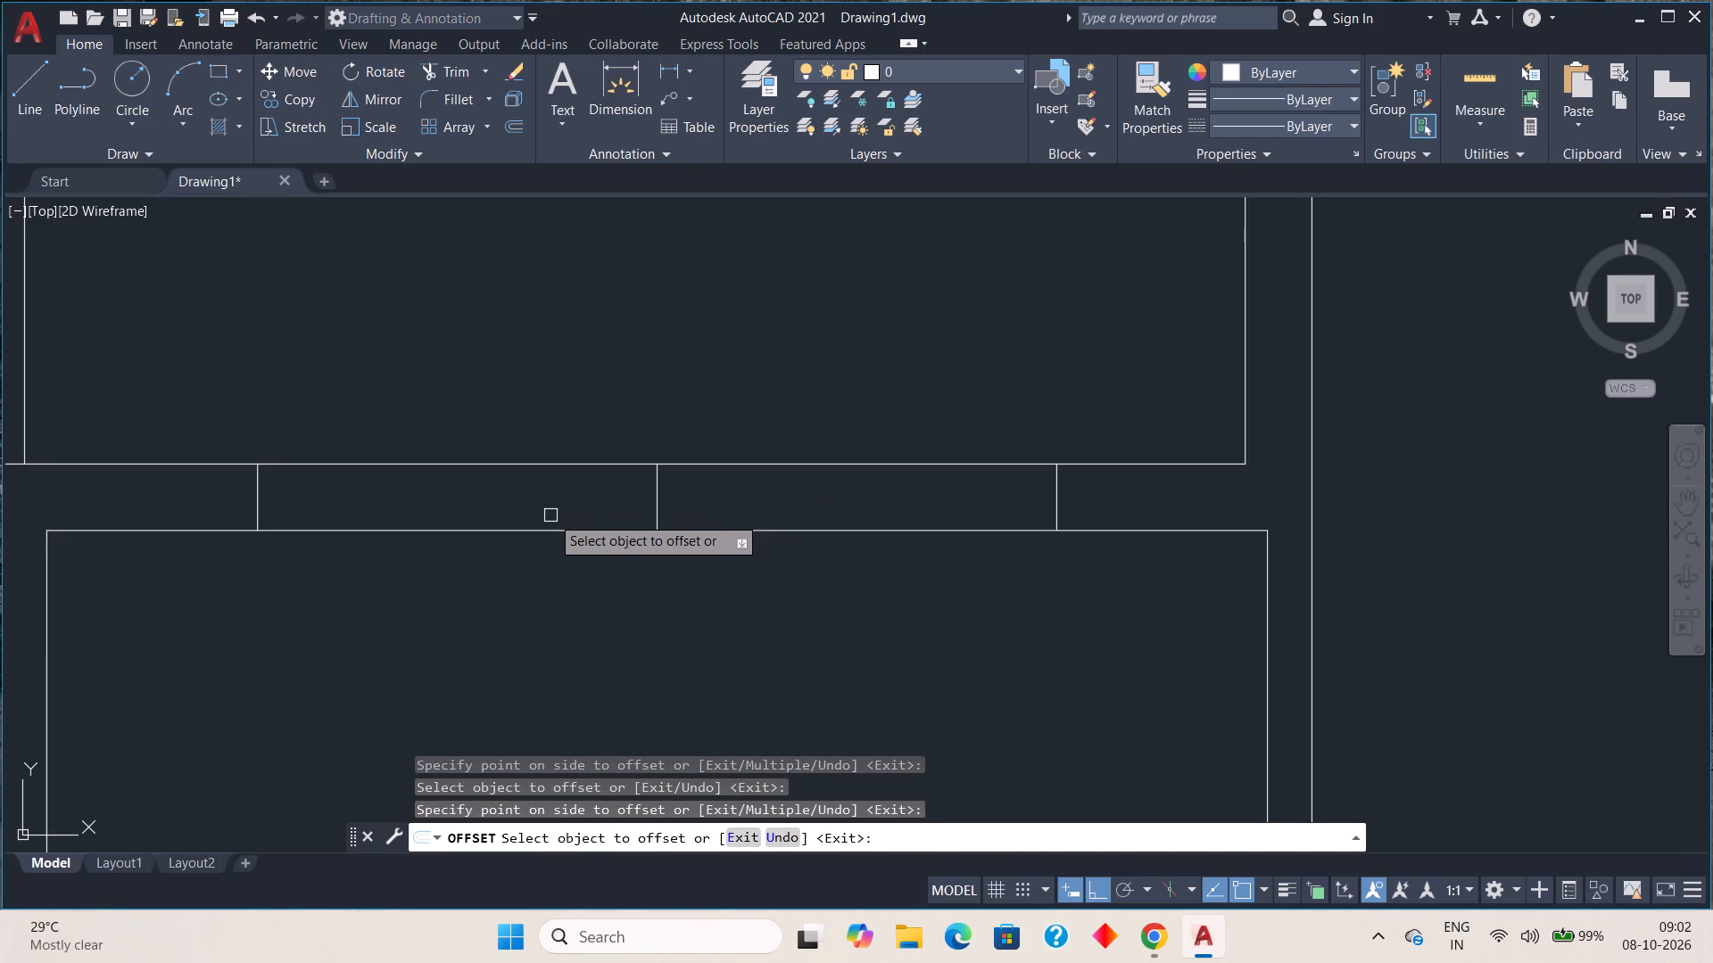
scroll(550, 515, "down", 1)
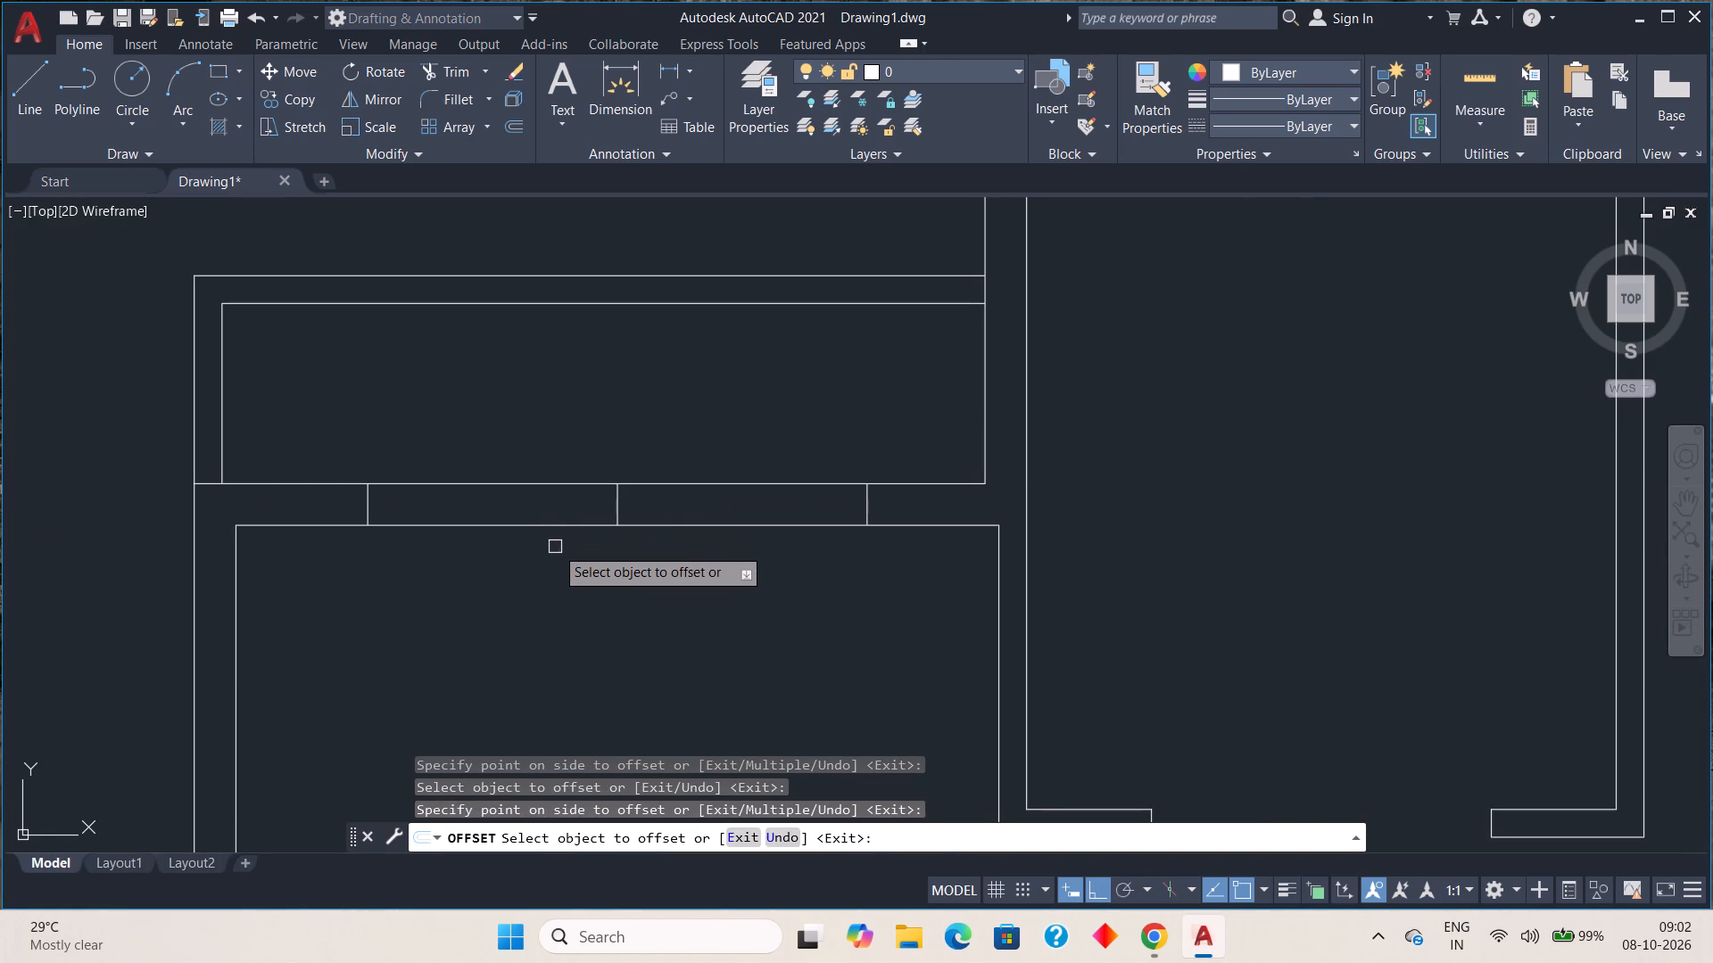
middle_click_drag(564, 566, 607, 532)
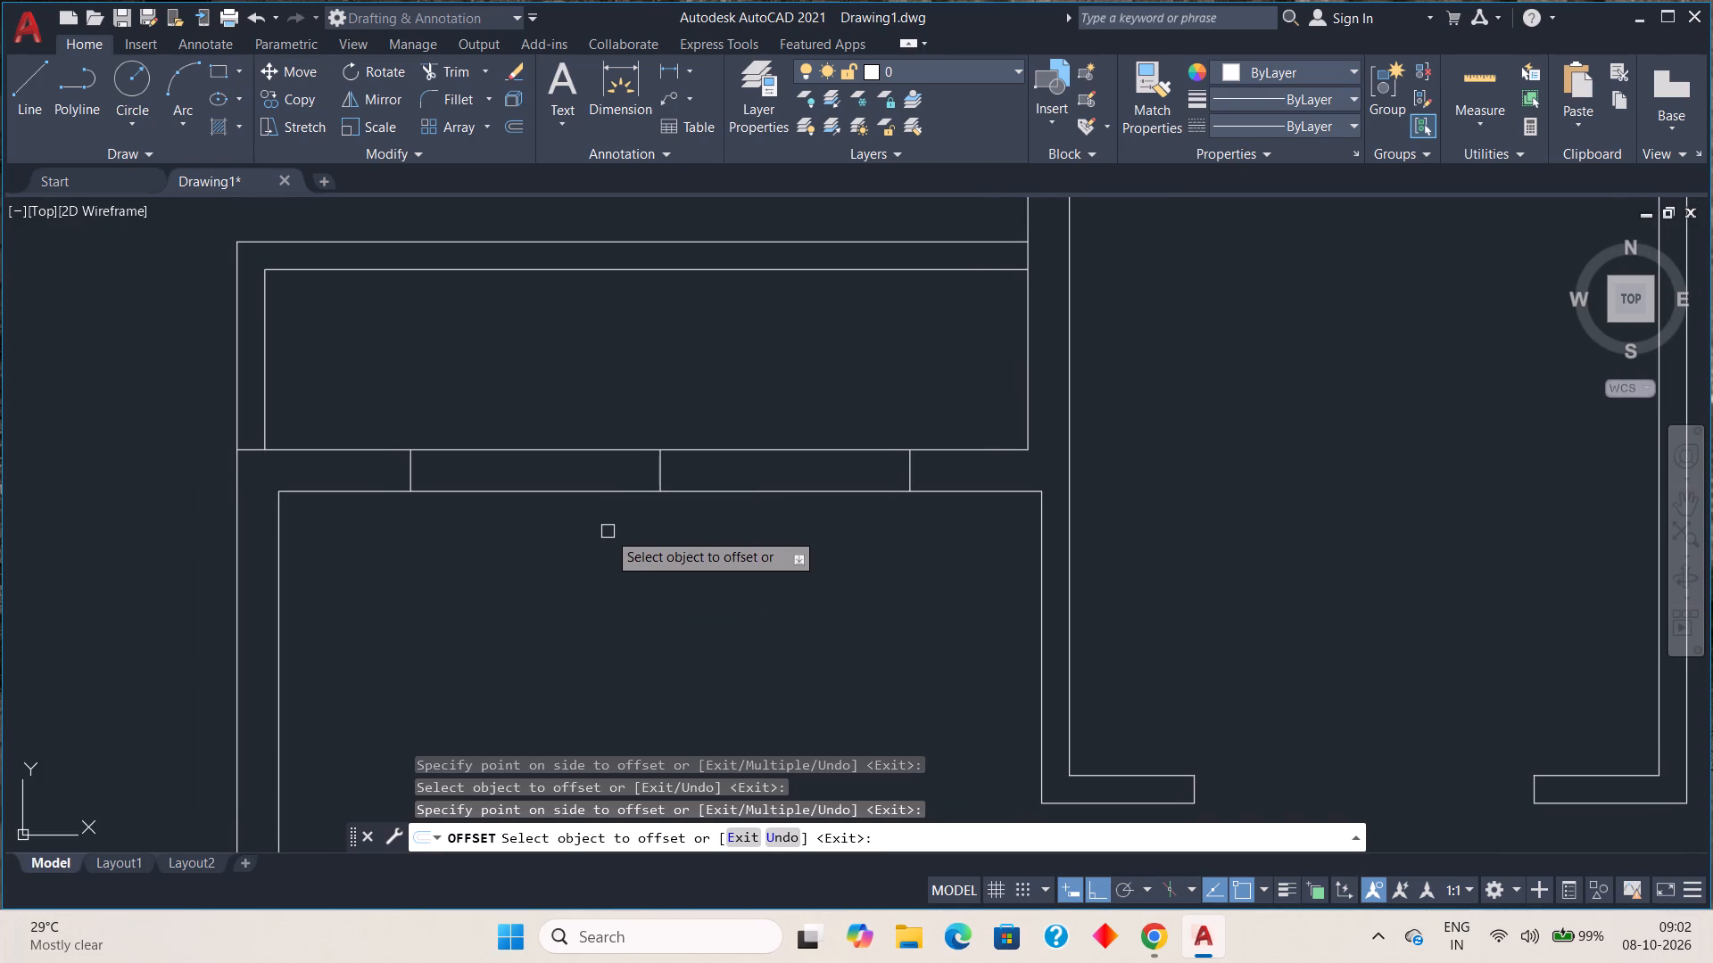
key("Escape")
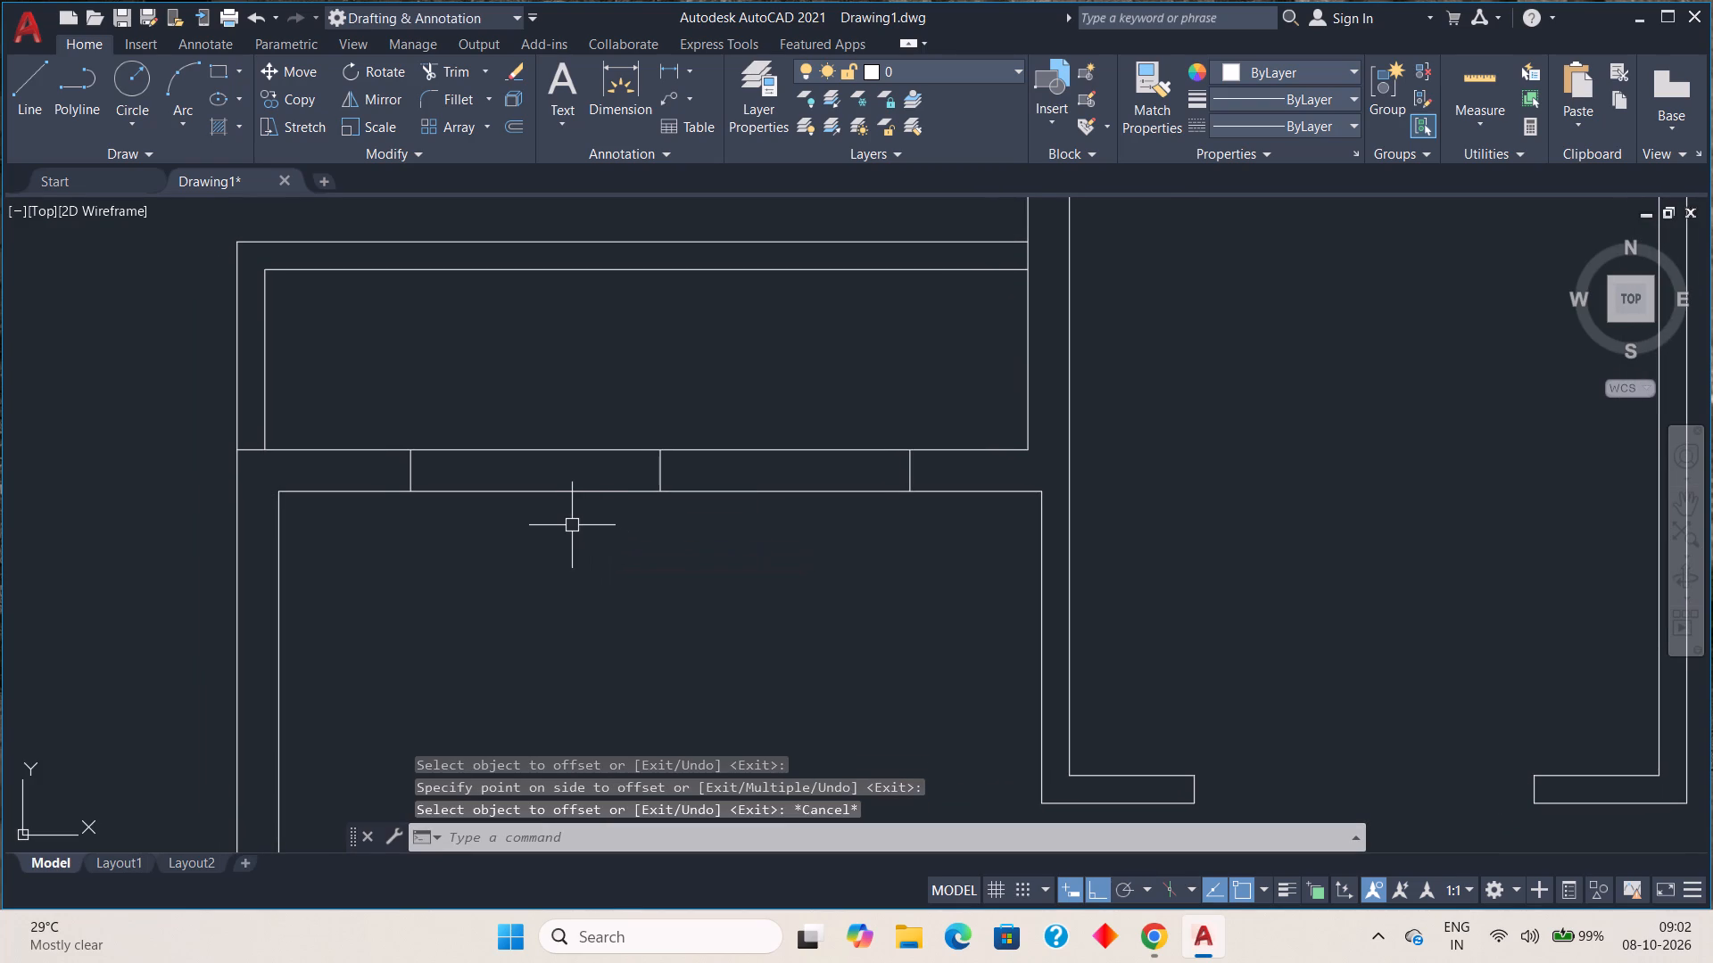
Draw a horizontal line along the middle of the wall, joining the midpoints of the two outer vertical opening lines.
key("l")
key("space")
scroll(407, 465, "up", 2)
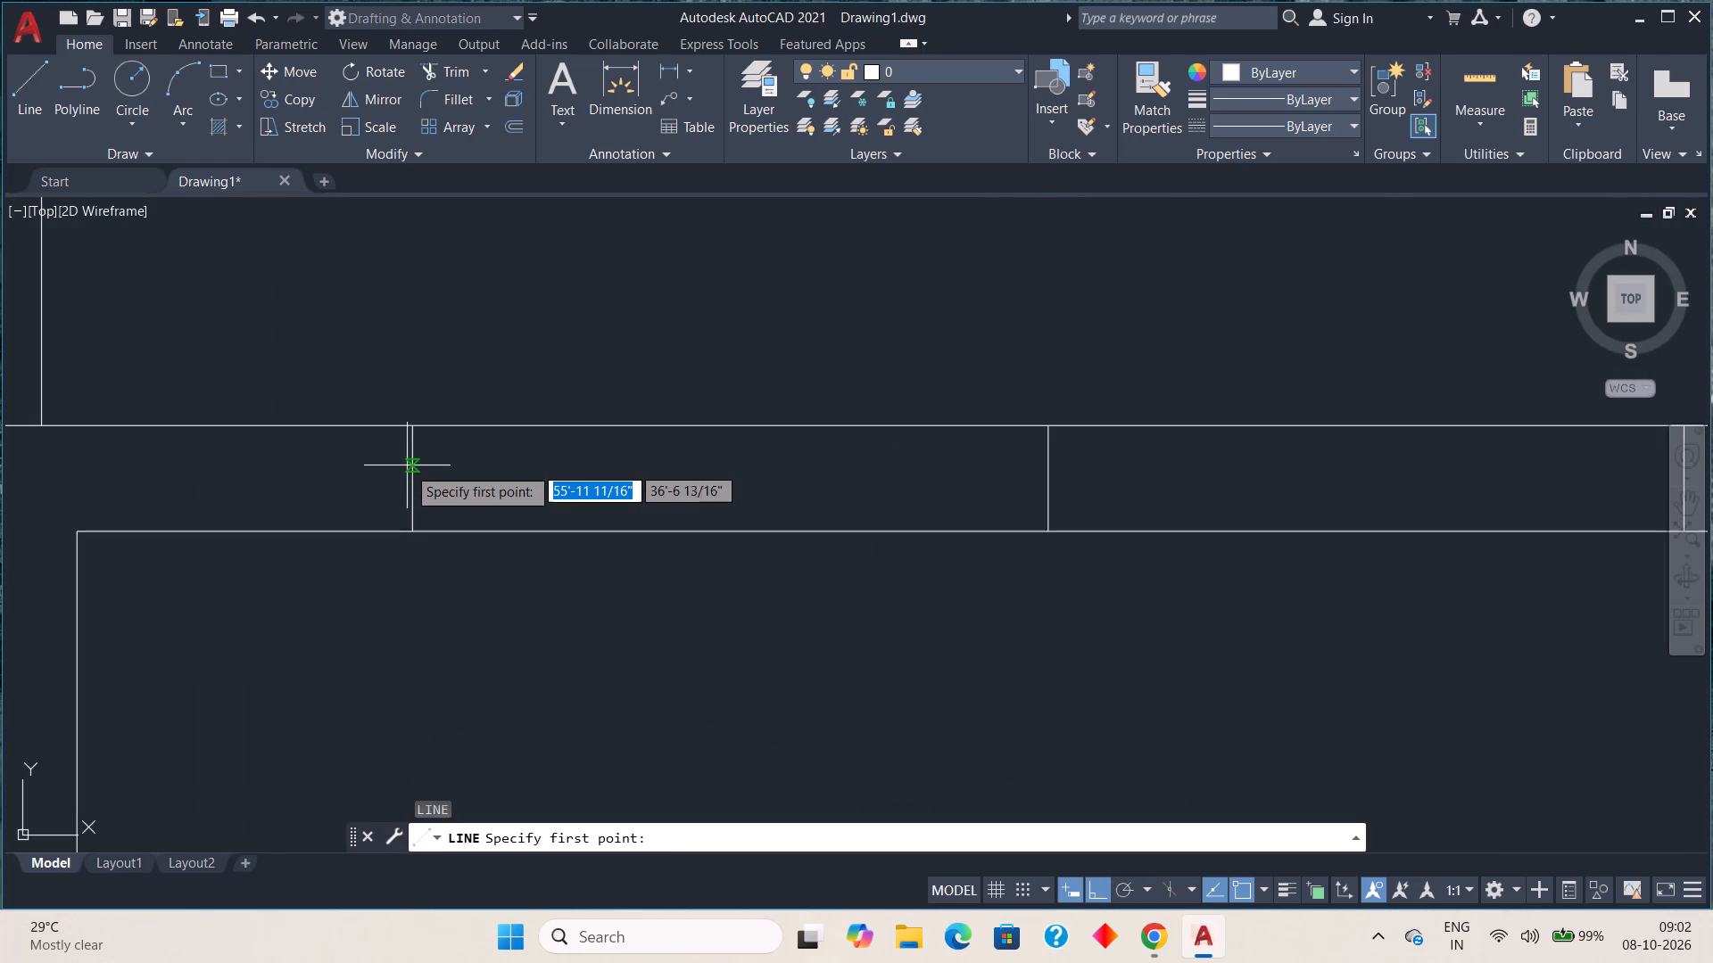
left_click(412, 481)
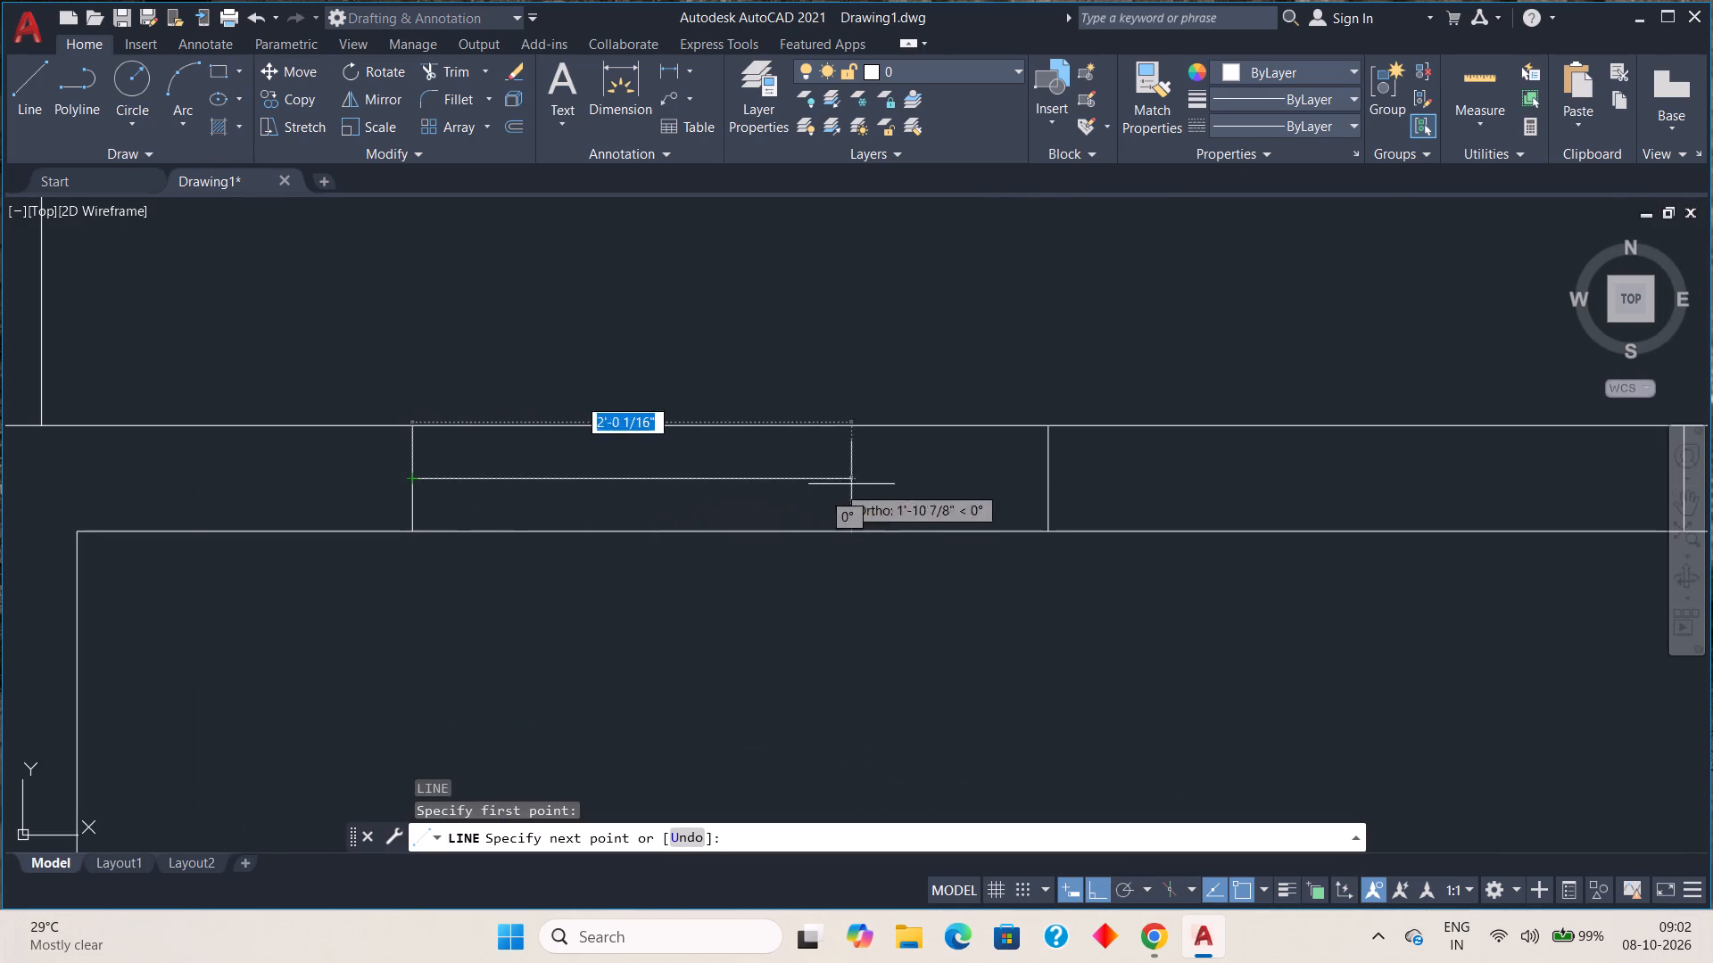
scroll(941, 481, "down", 1)
middle_click_drag(1071, 488, 677, 491)
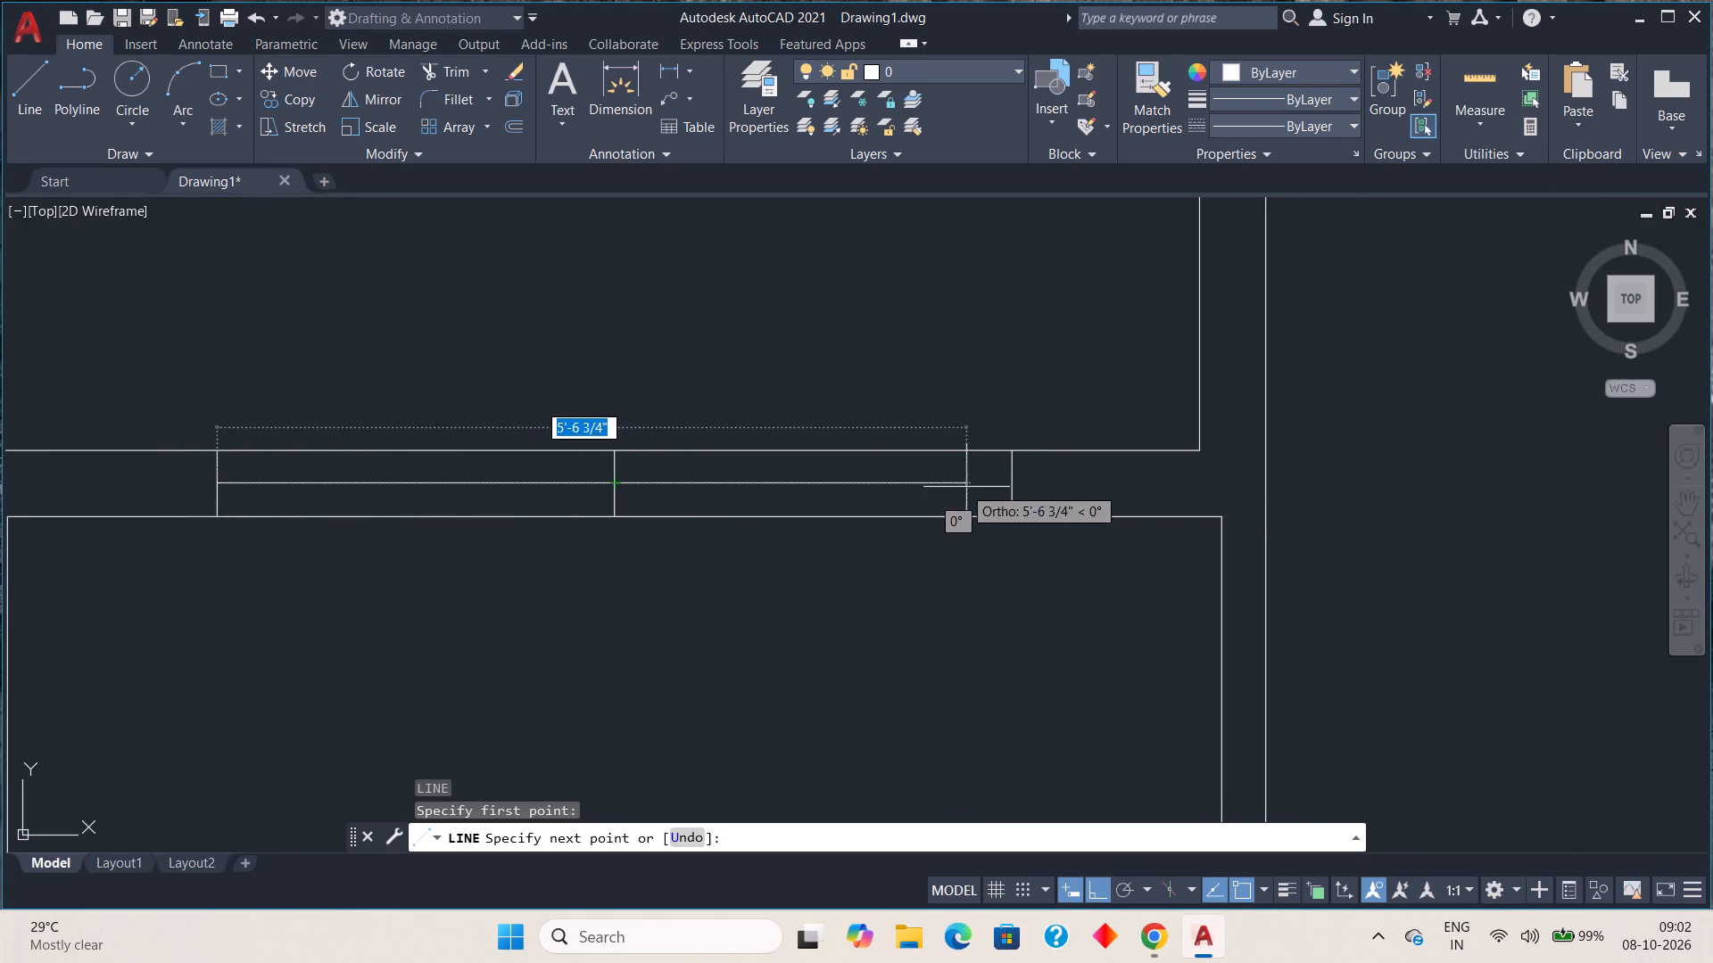
left_click(1013, 488)
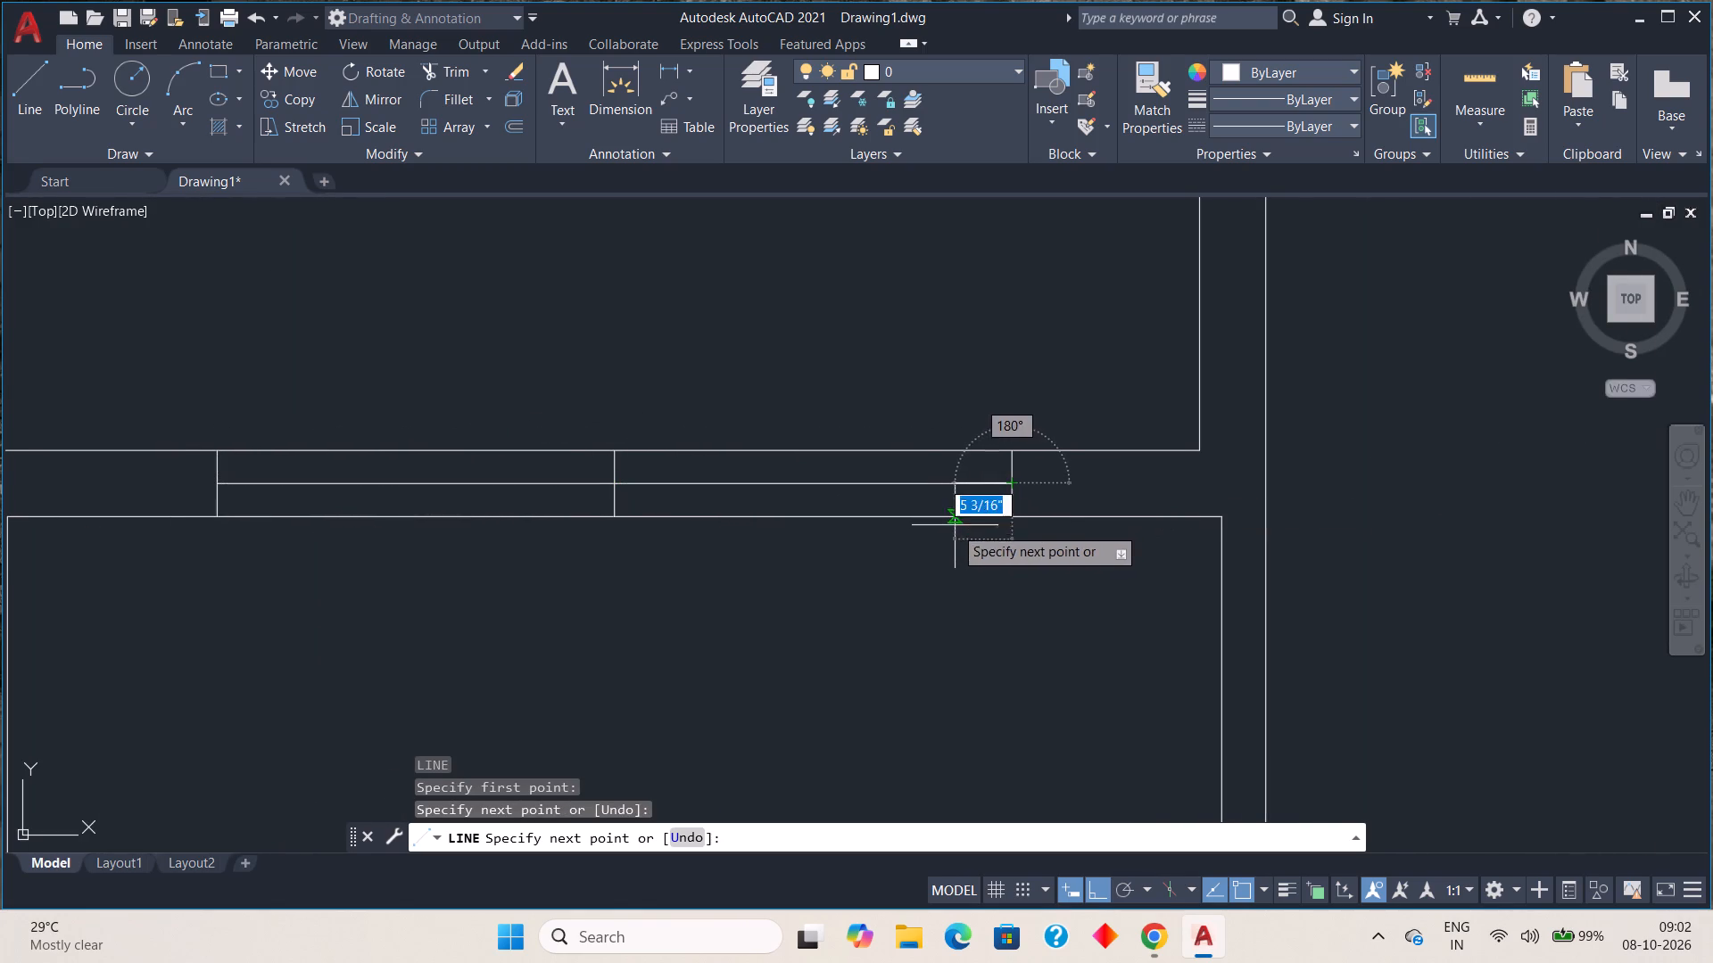
key("Escape")
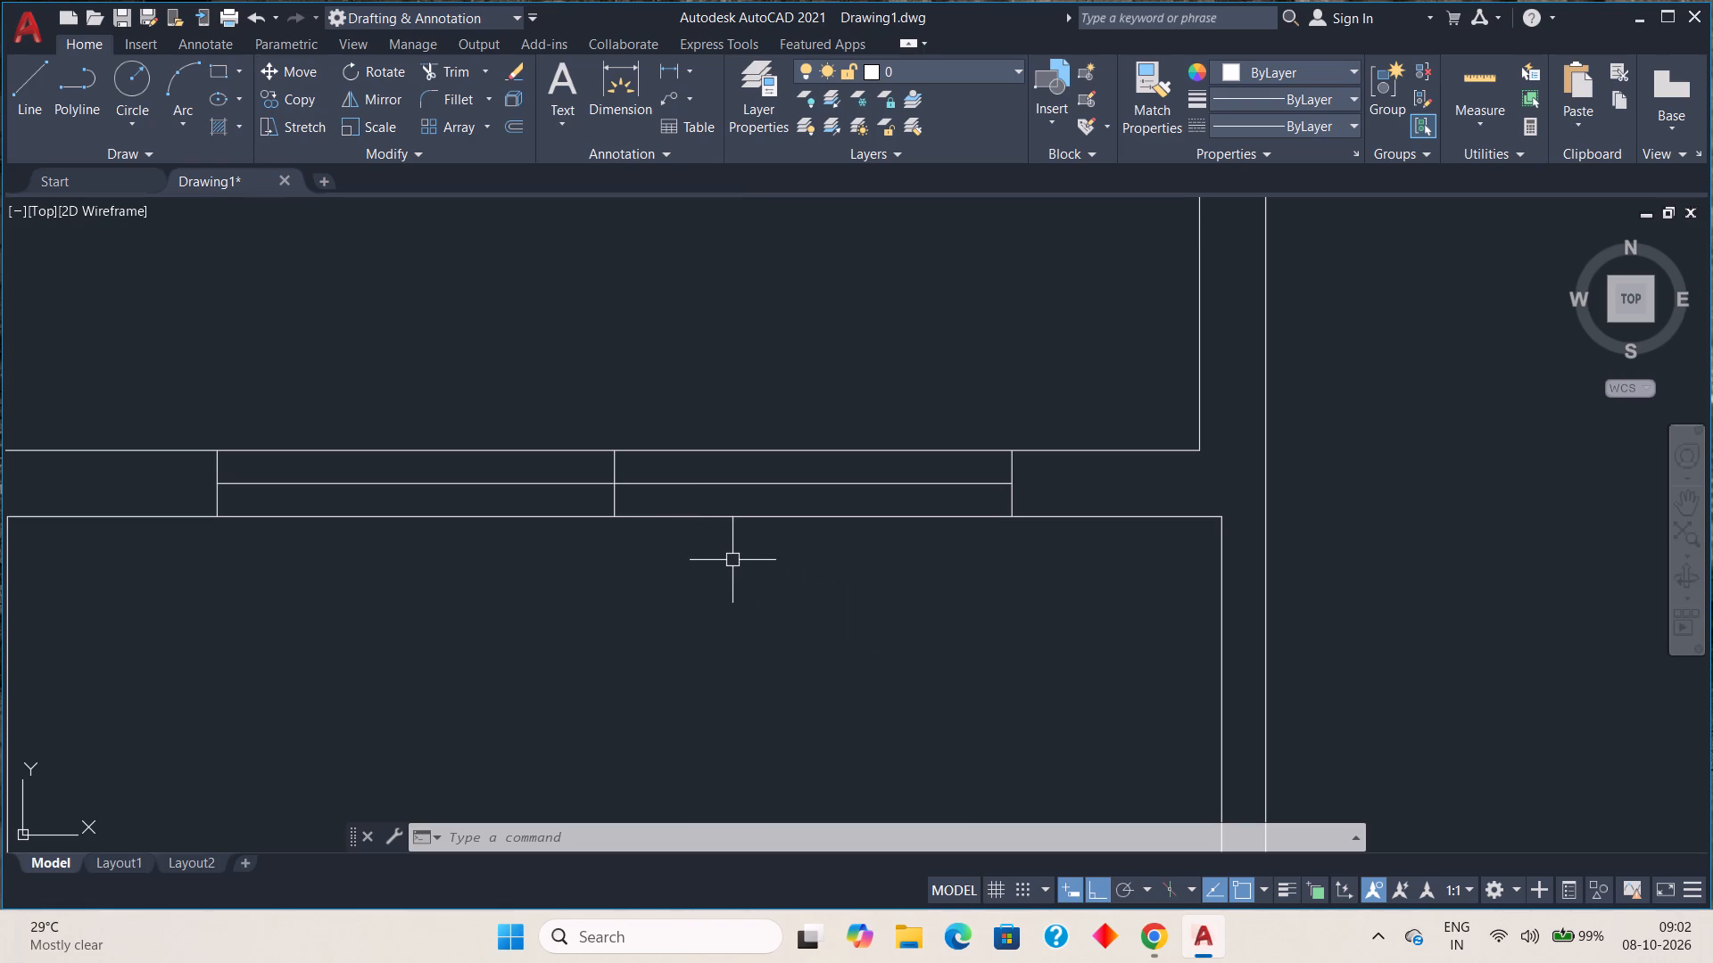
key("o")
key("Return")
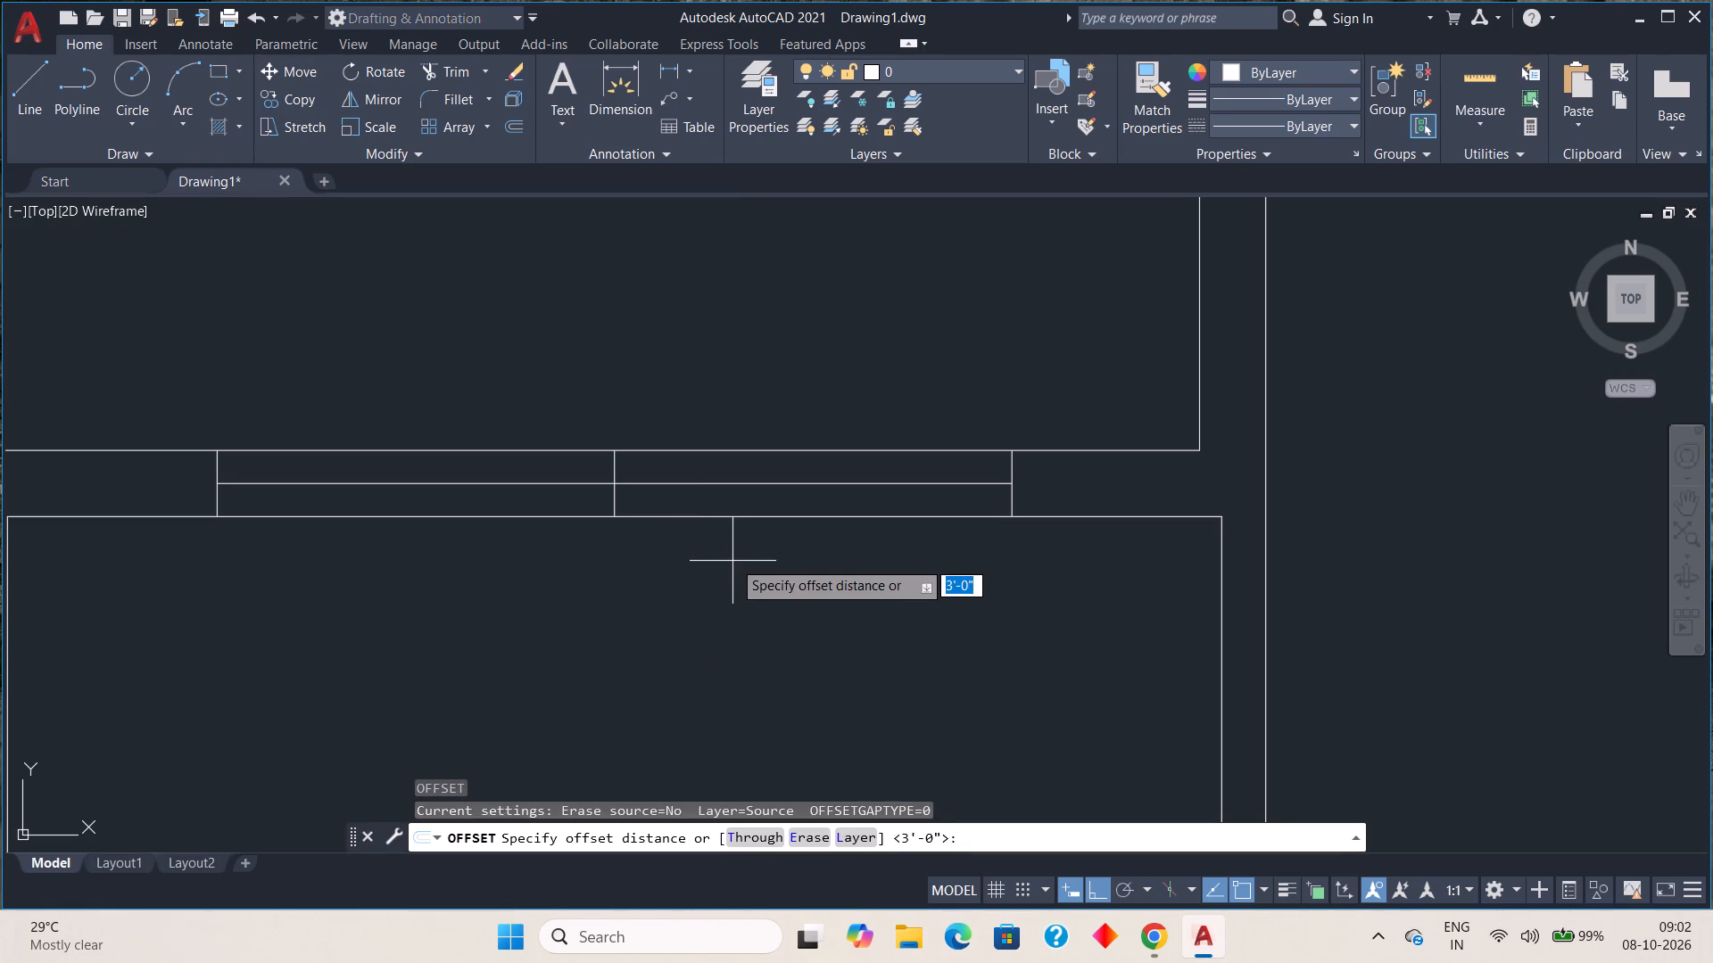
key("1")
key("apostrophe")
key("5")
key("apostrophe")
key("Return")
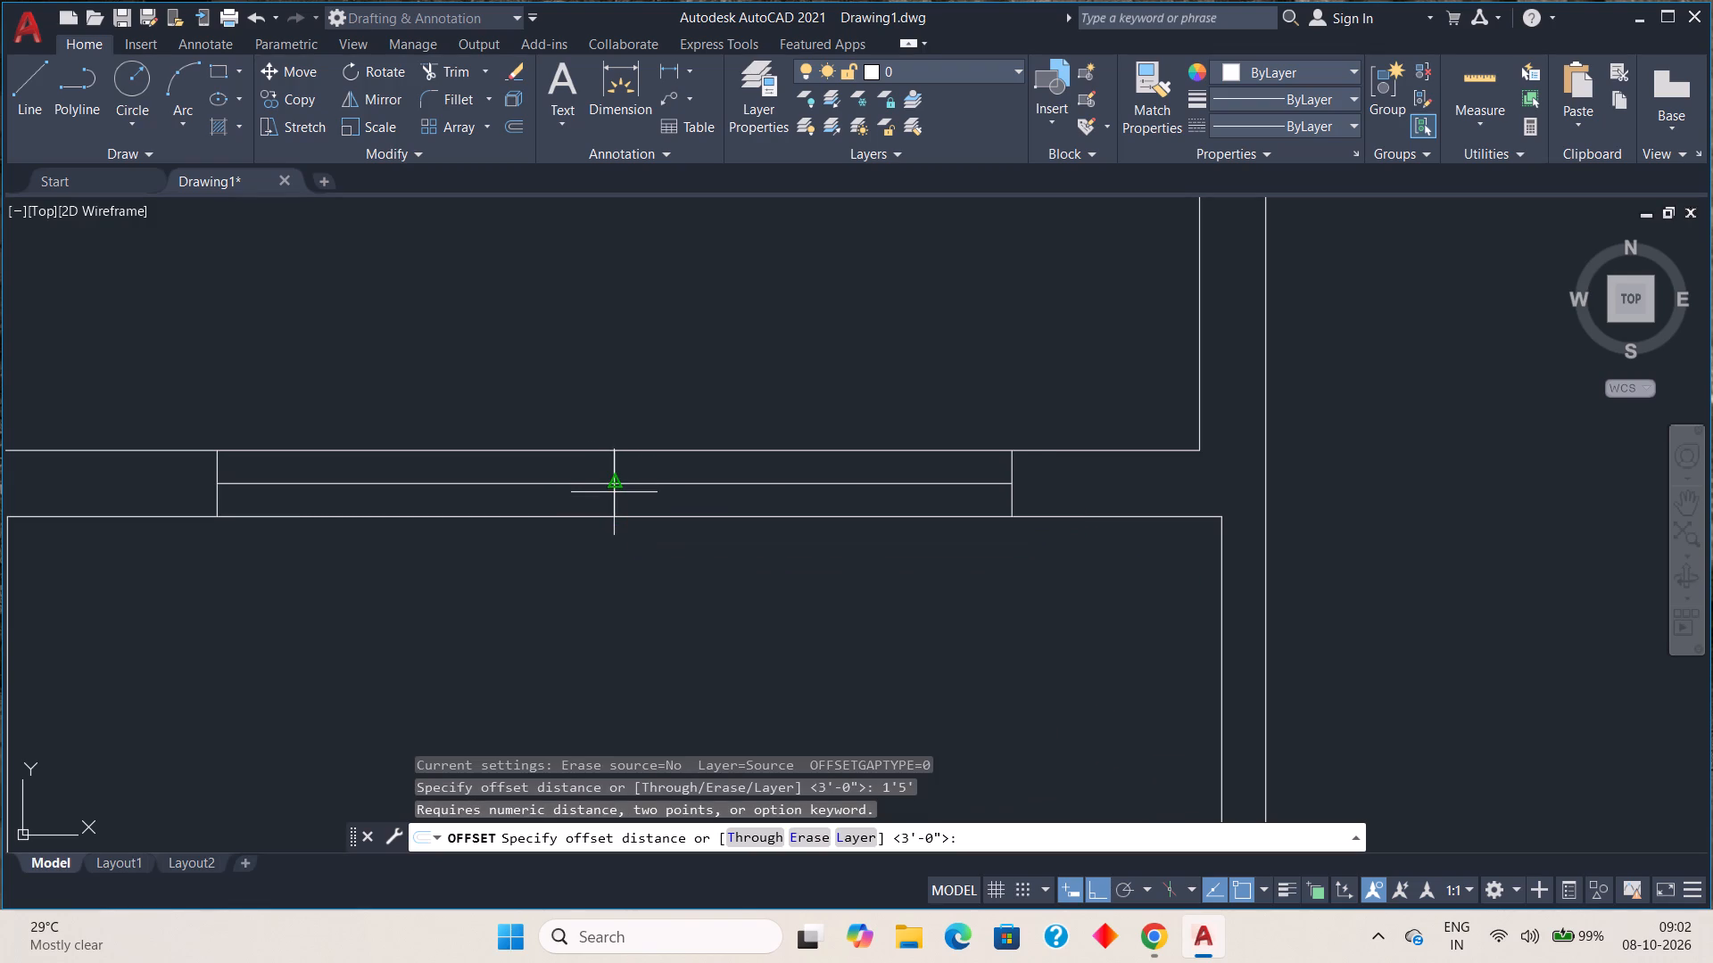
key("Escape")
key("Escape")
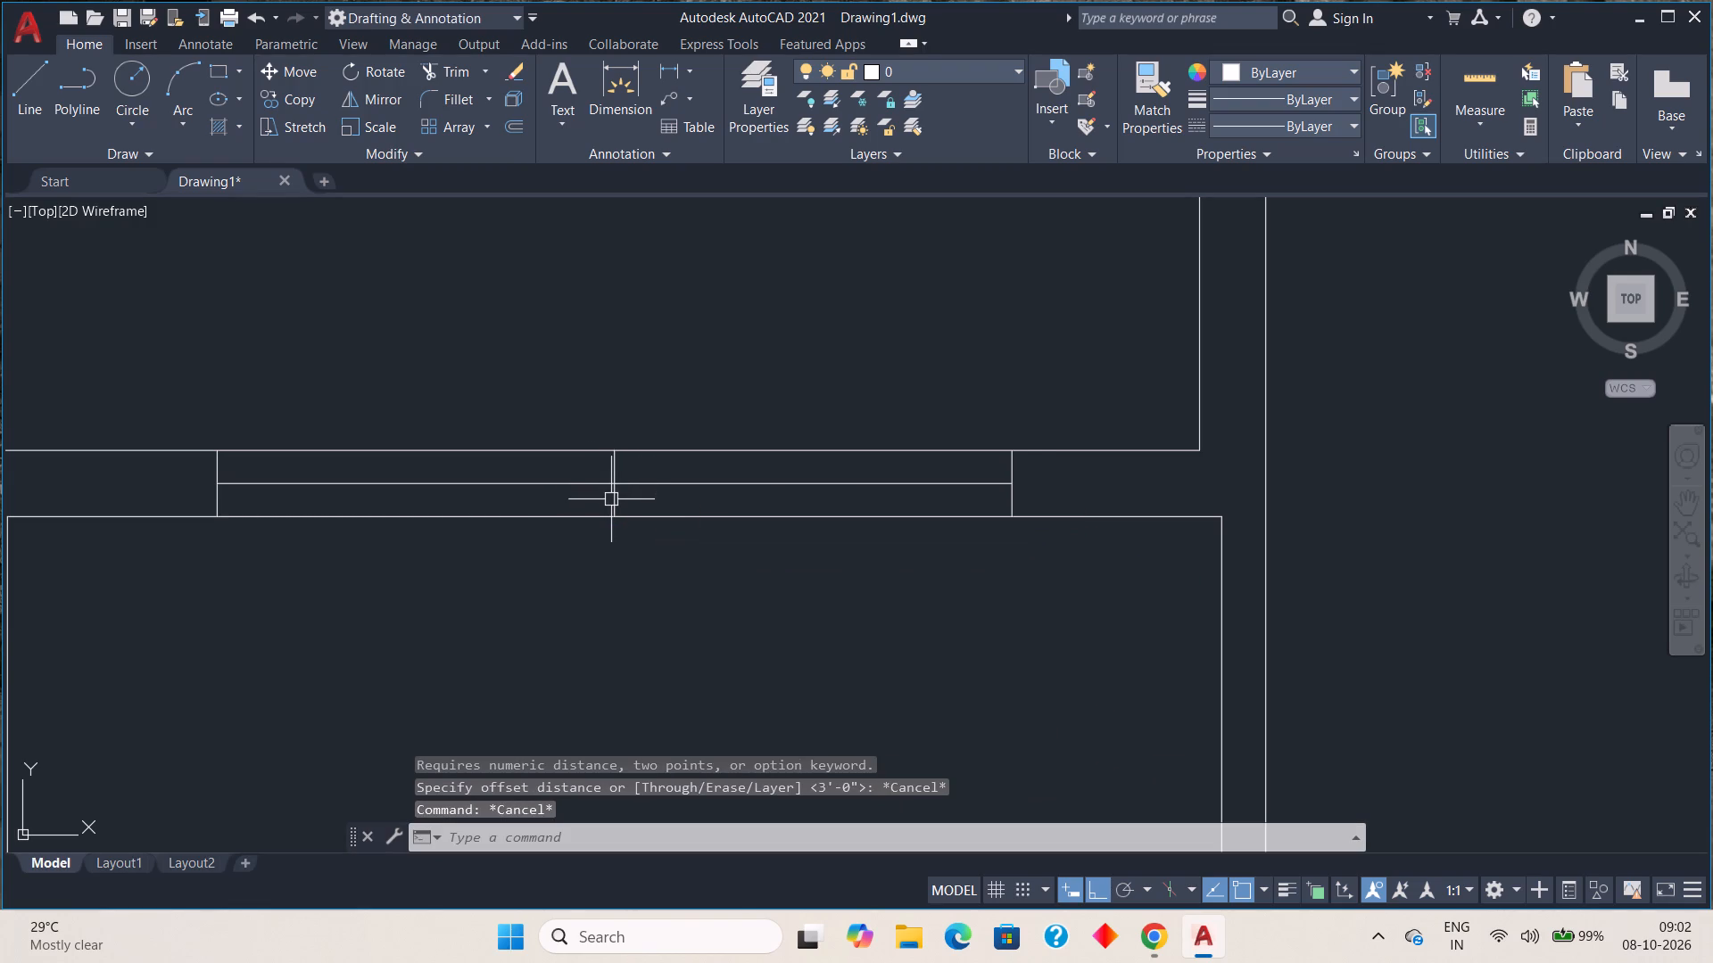
Offset the opening's central vertical line by 1.5' to both sides, dividing the opening into four equal panels.
key("o")
key("Return")
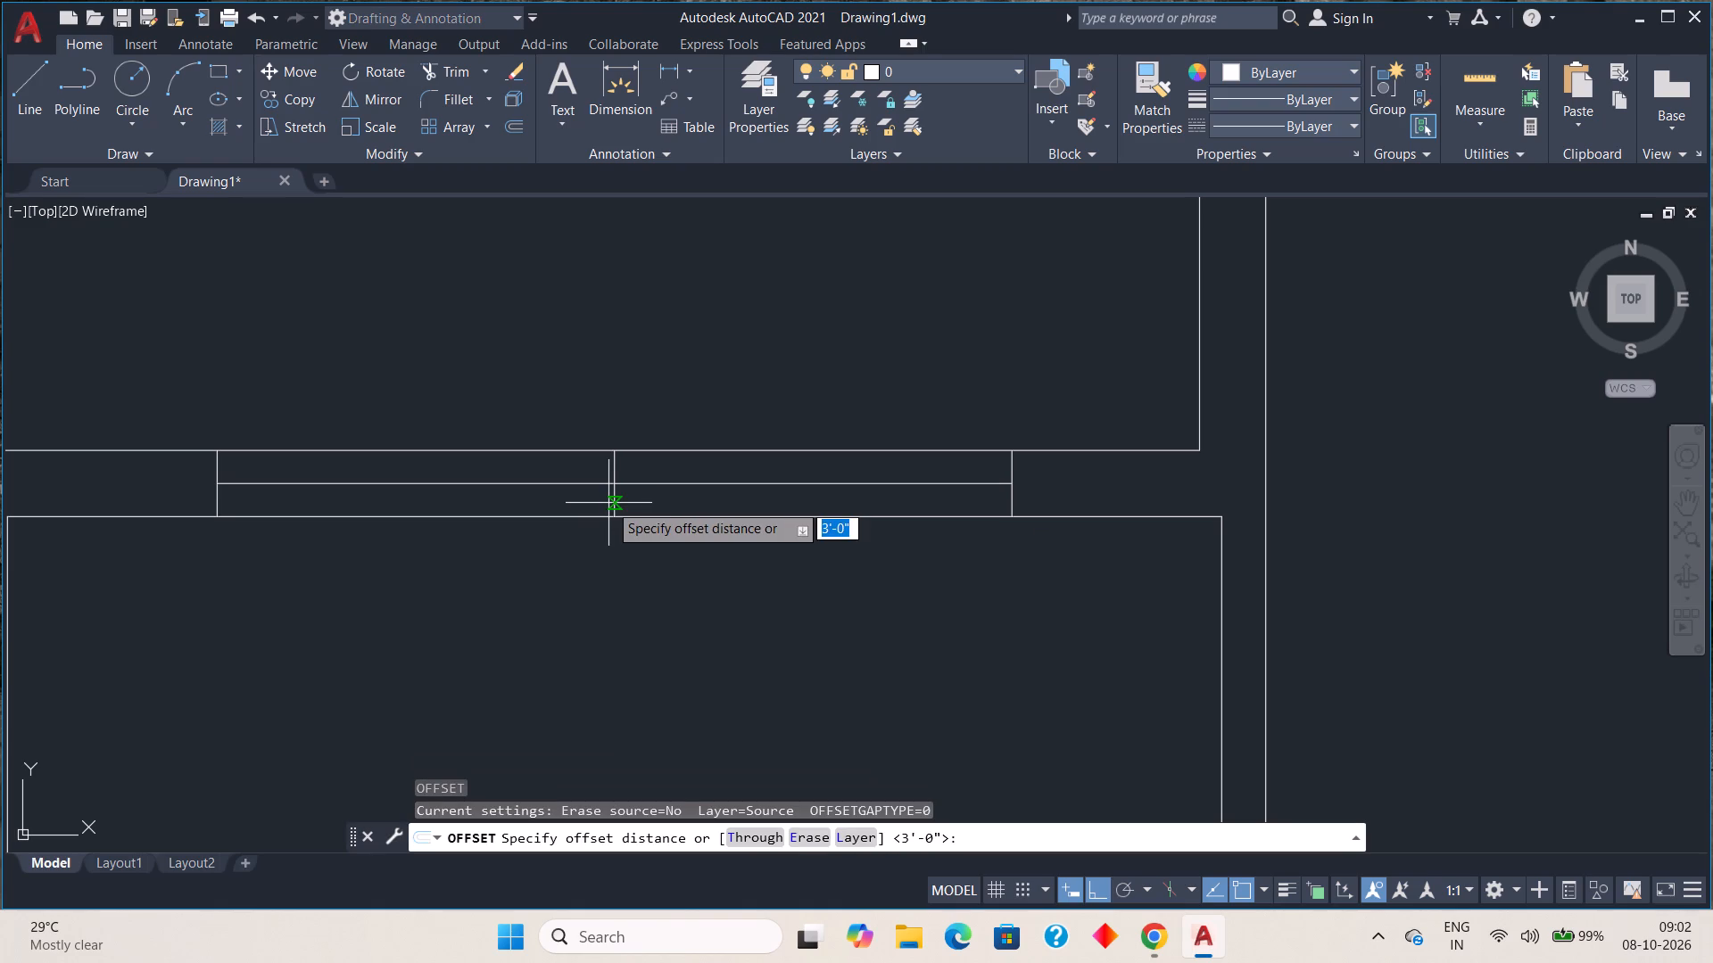
key("1")
key("period")
key("5")
key("apostrophe")
key("Return")
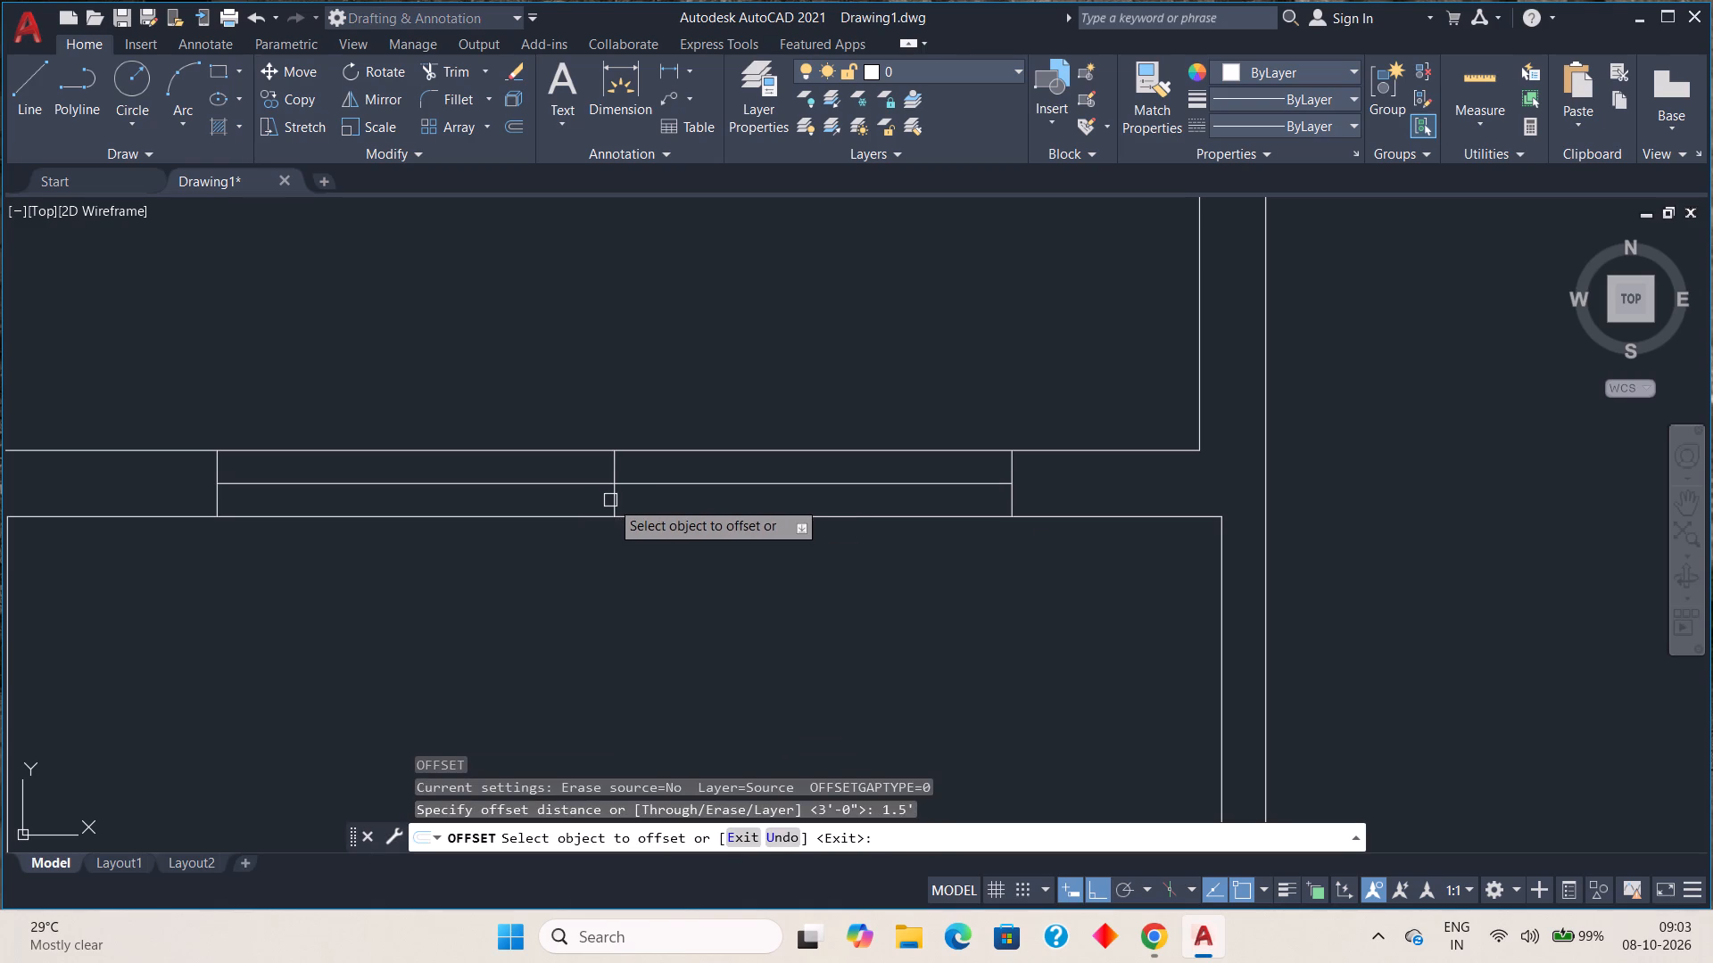
left_click(614, 499)
left_click(512, 489)
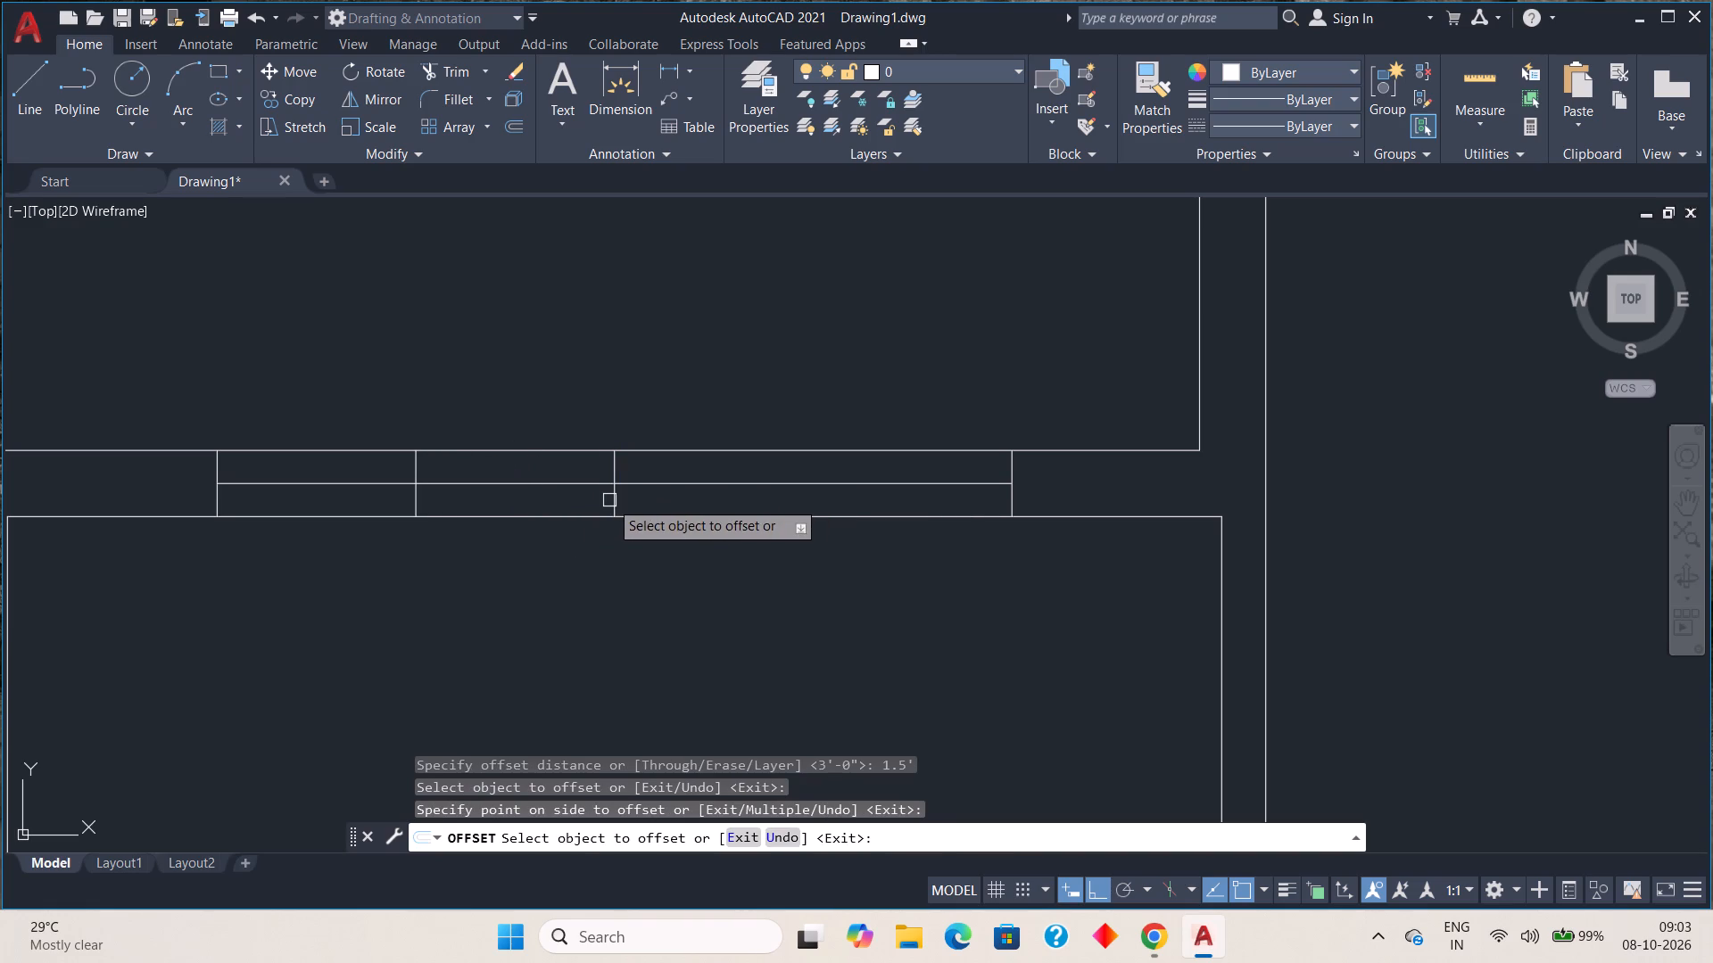
left_click(609, 499)
left_click(786, 504)
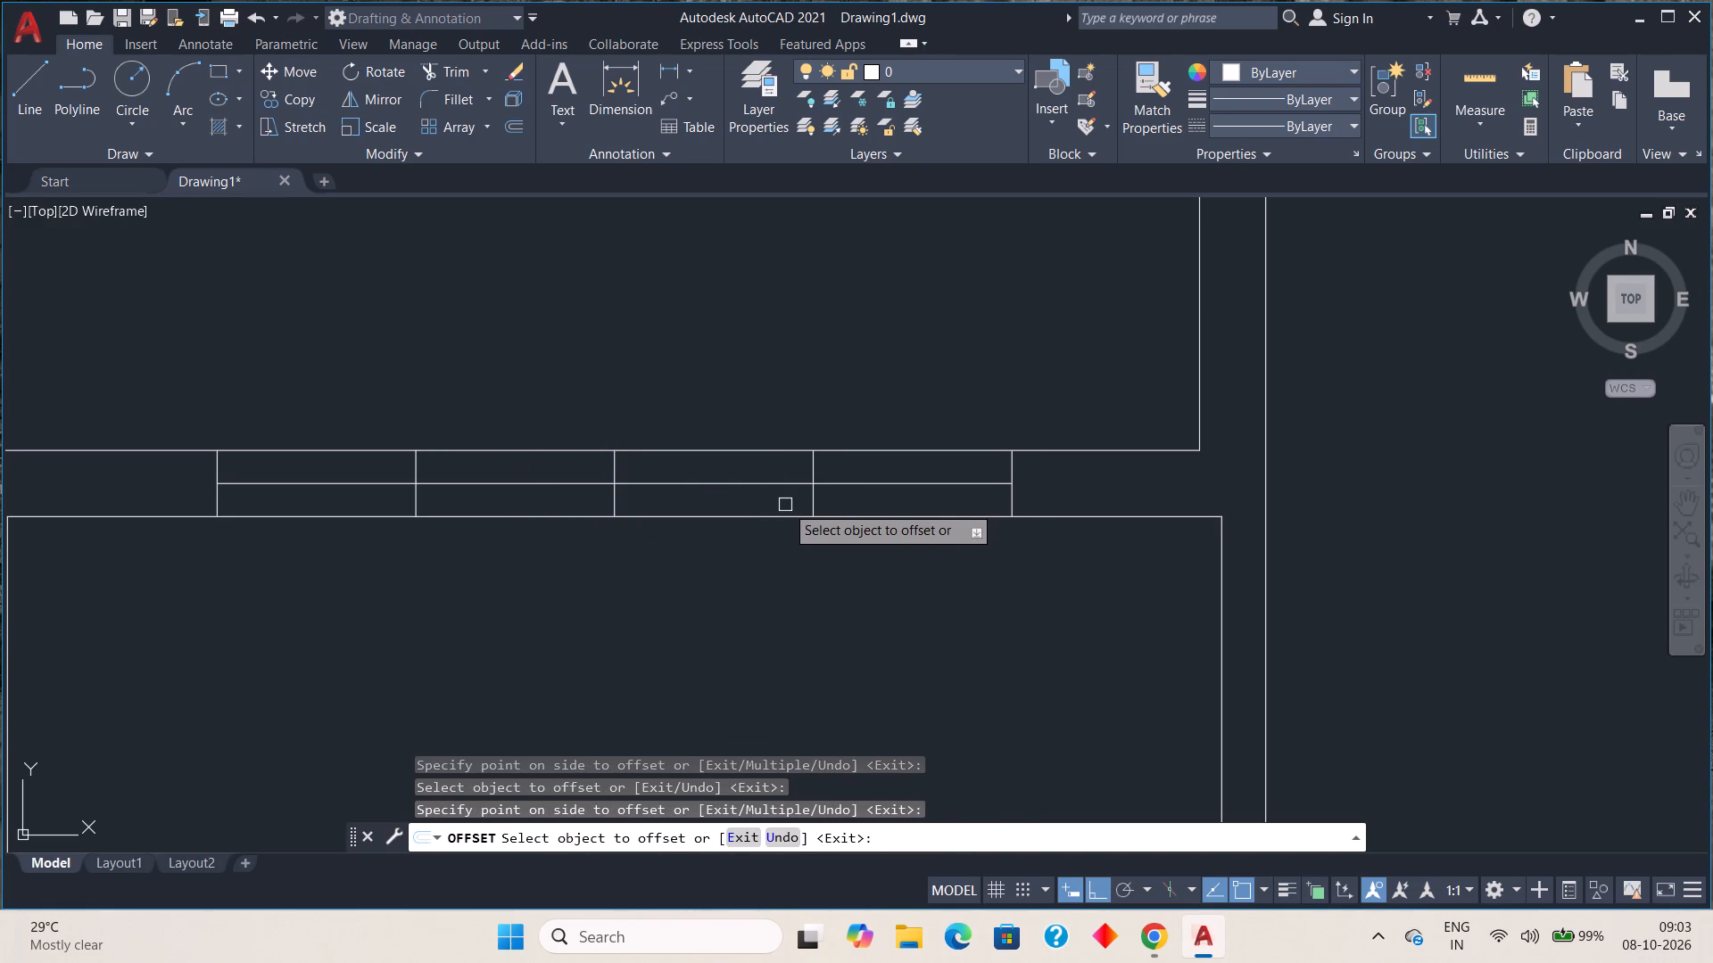
key("Escape")
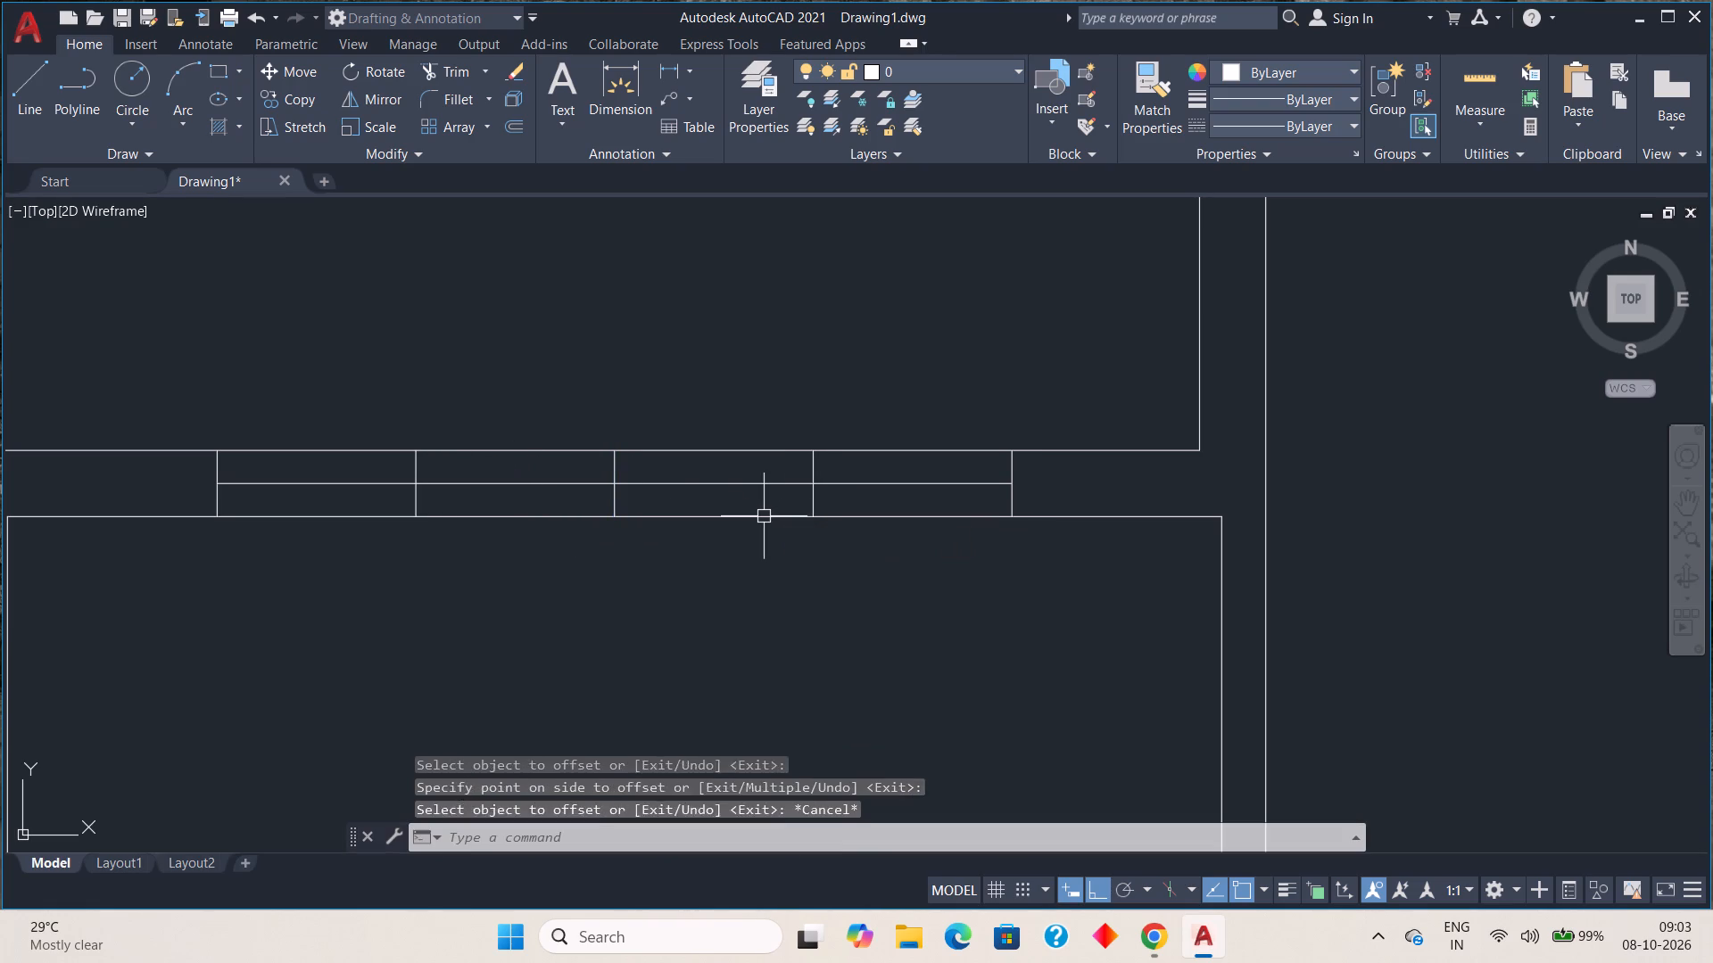
key("Escape")
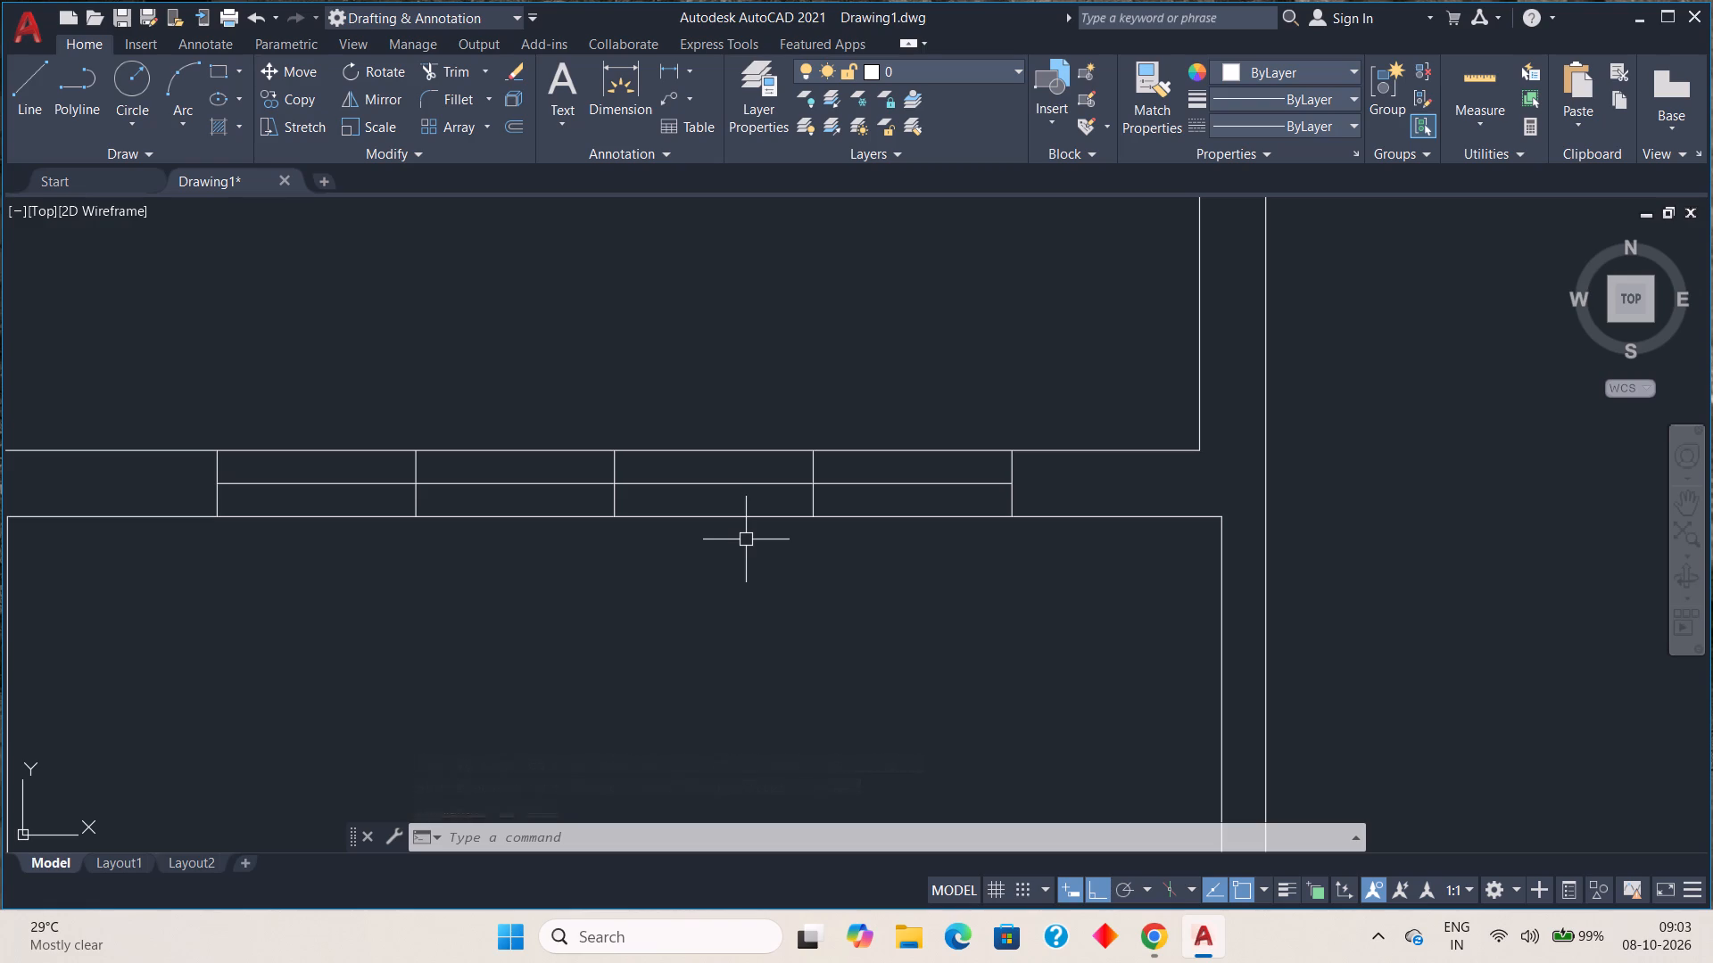
Offset the opening's horizontal centre line by 1" above and below.
key("o")
key("Return")
key("1")
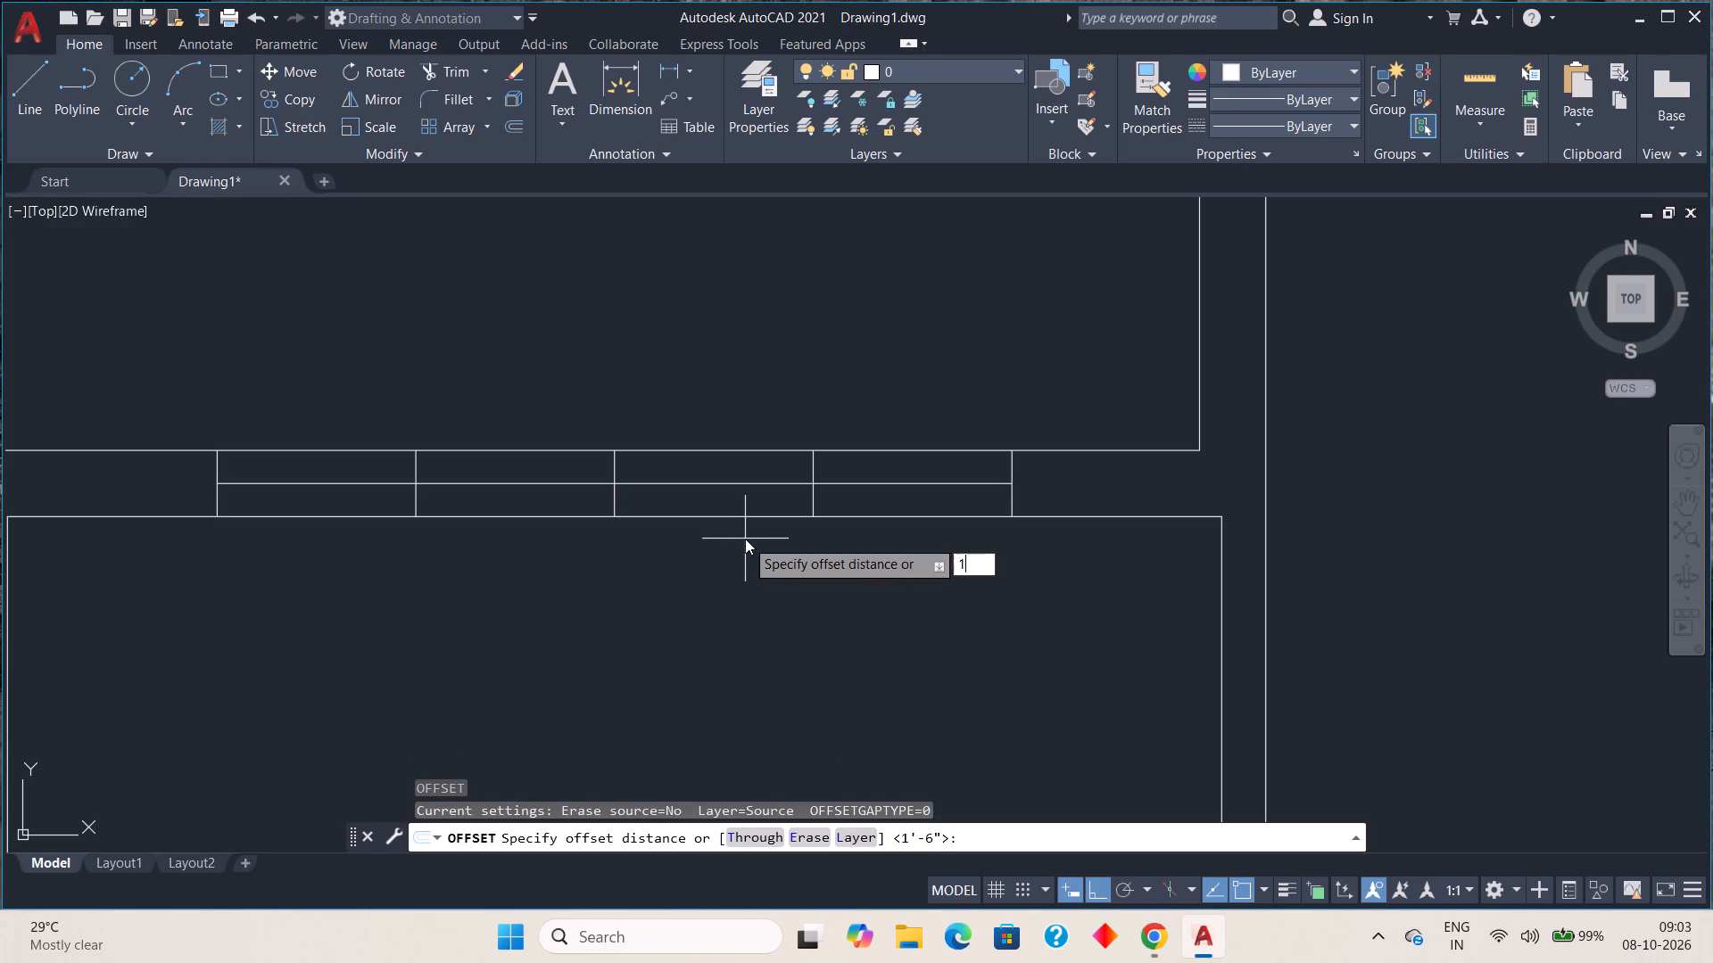
key("shift+quotedbl")
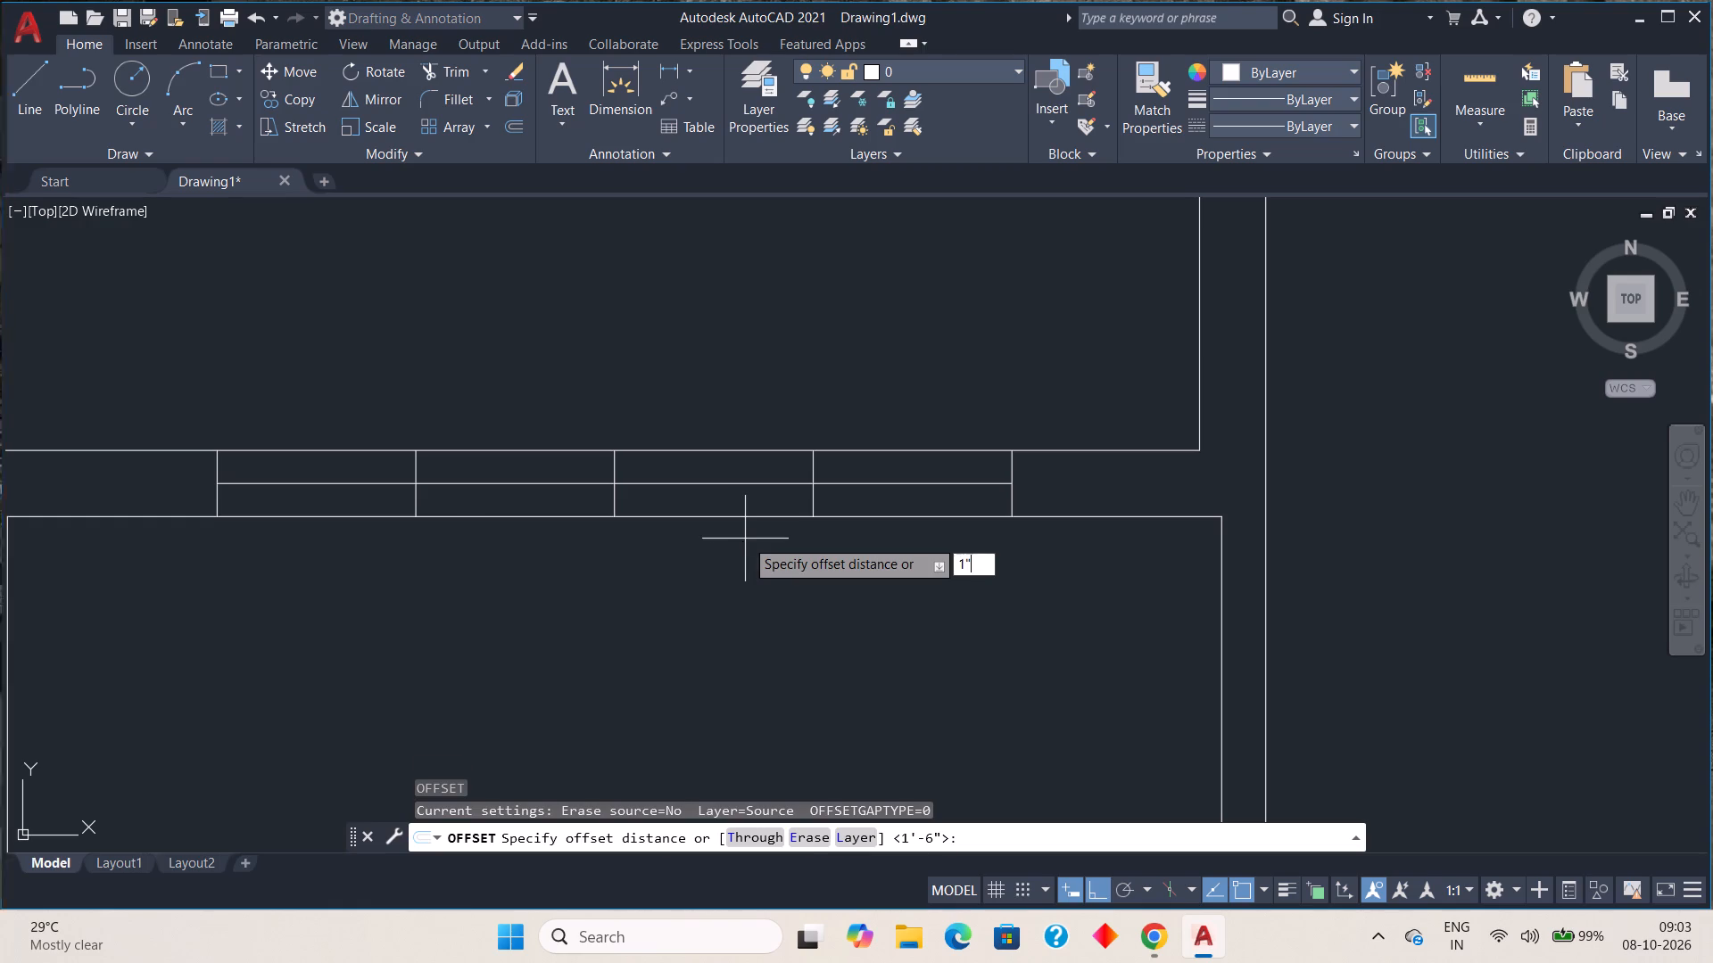
key("Return")
left_click(723, 481)
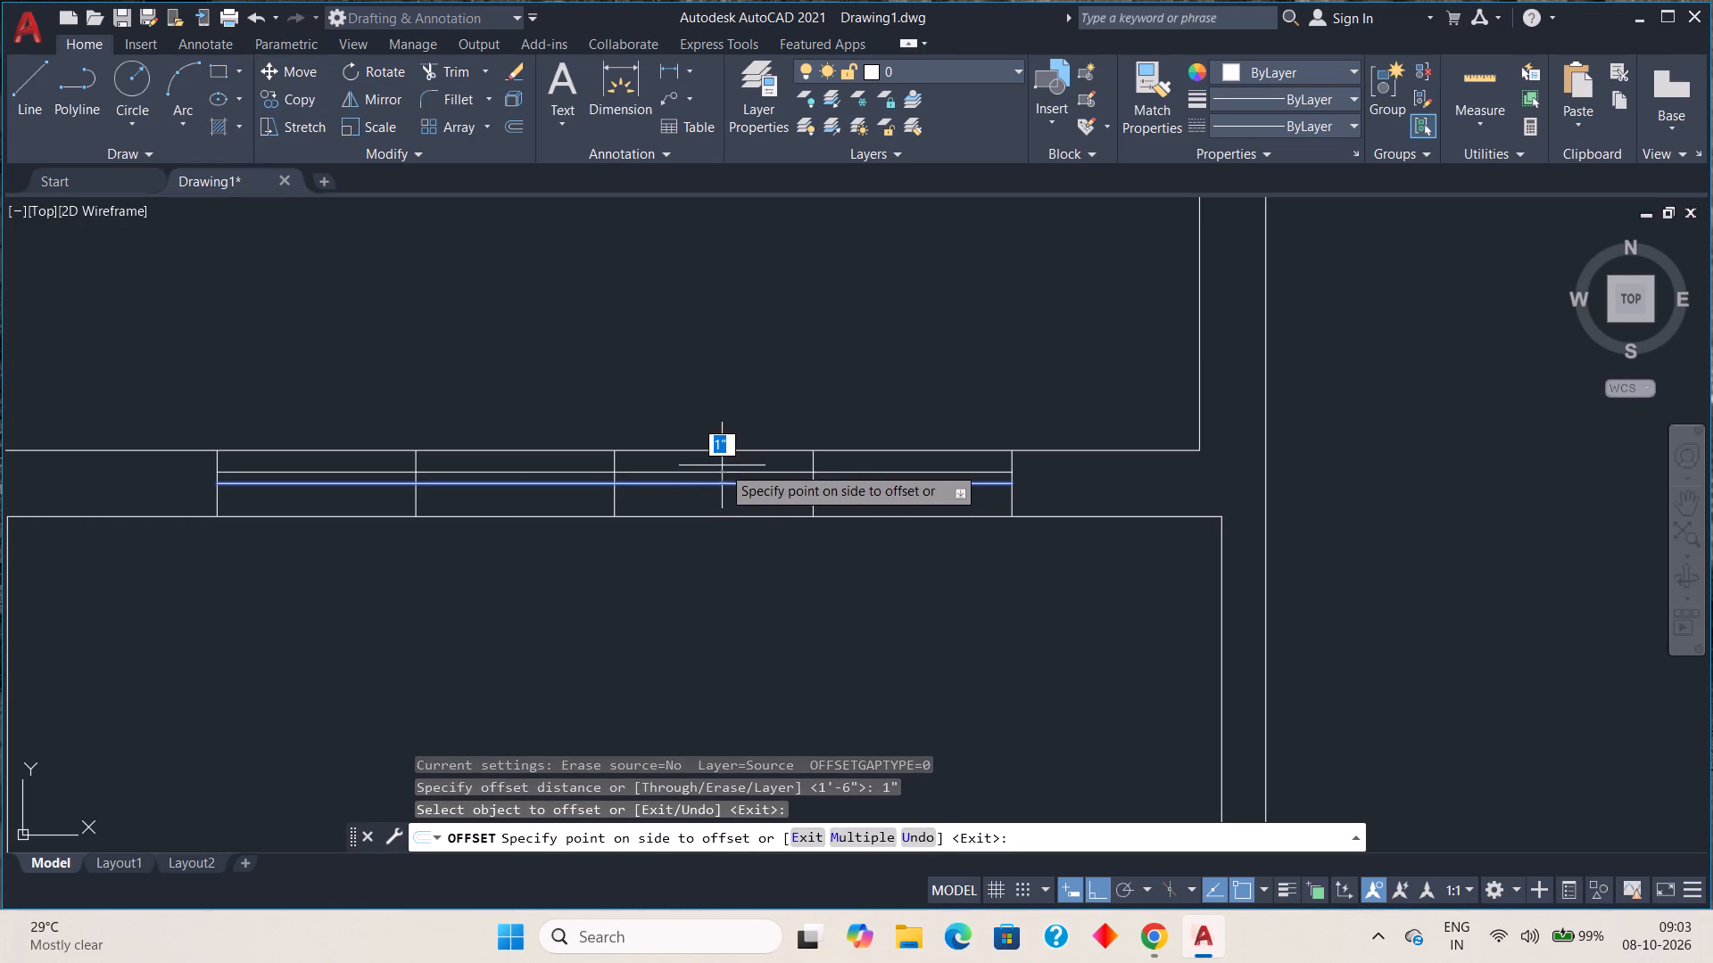
left_click(722, 463)
left_click(716, 484)
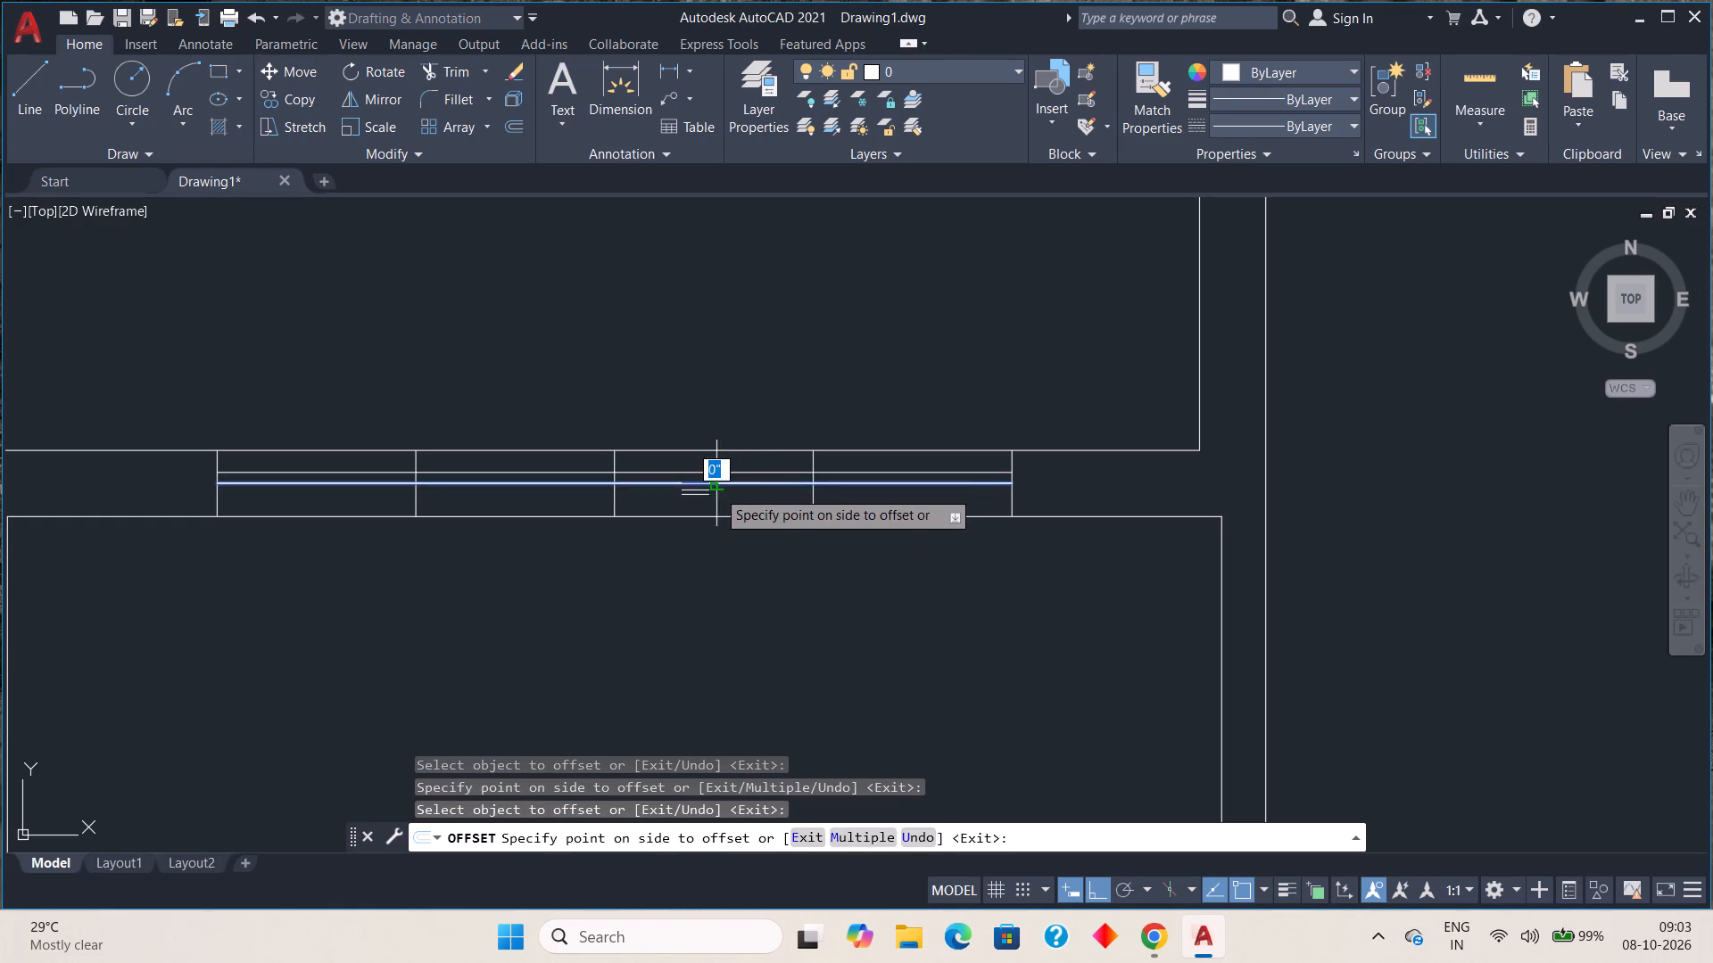
left_click(719, 498)
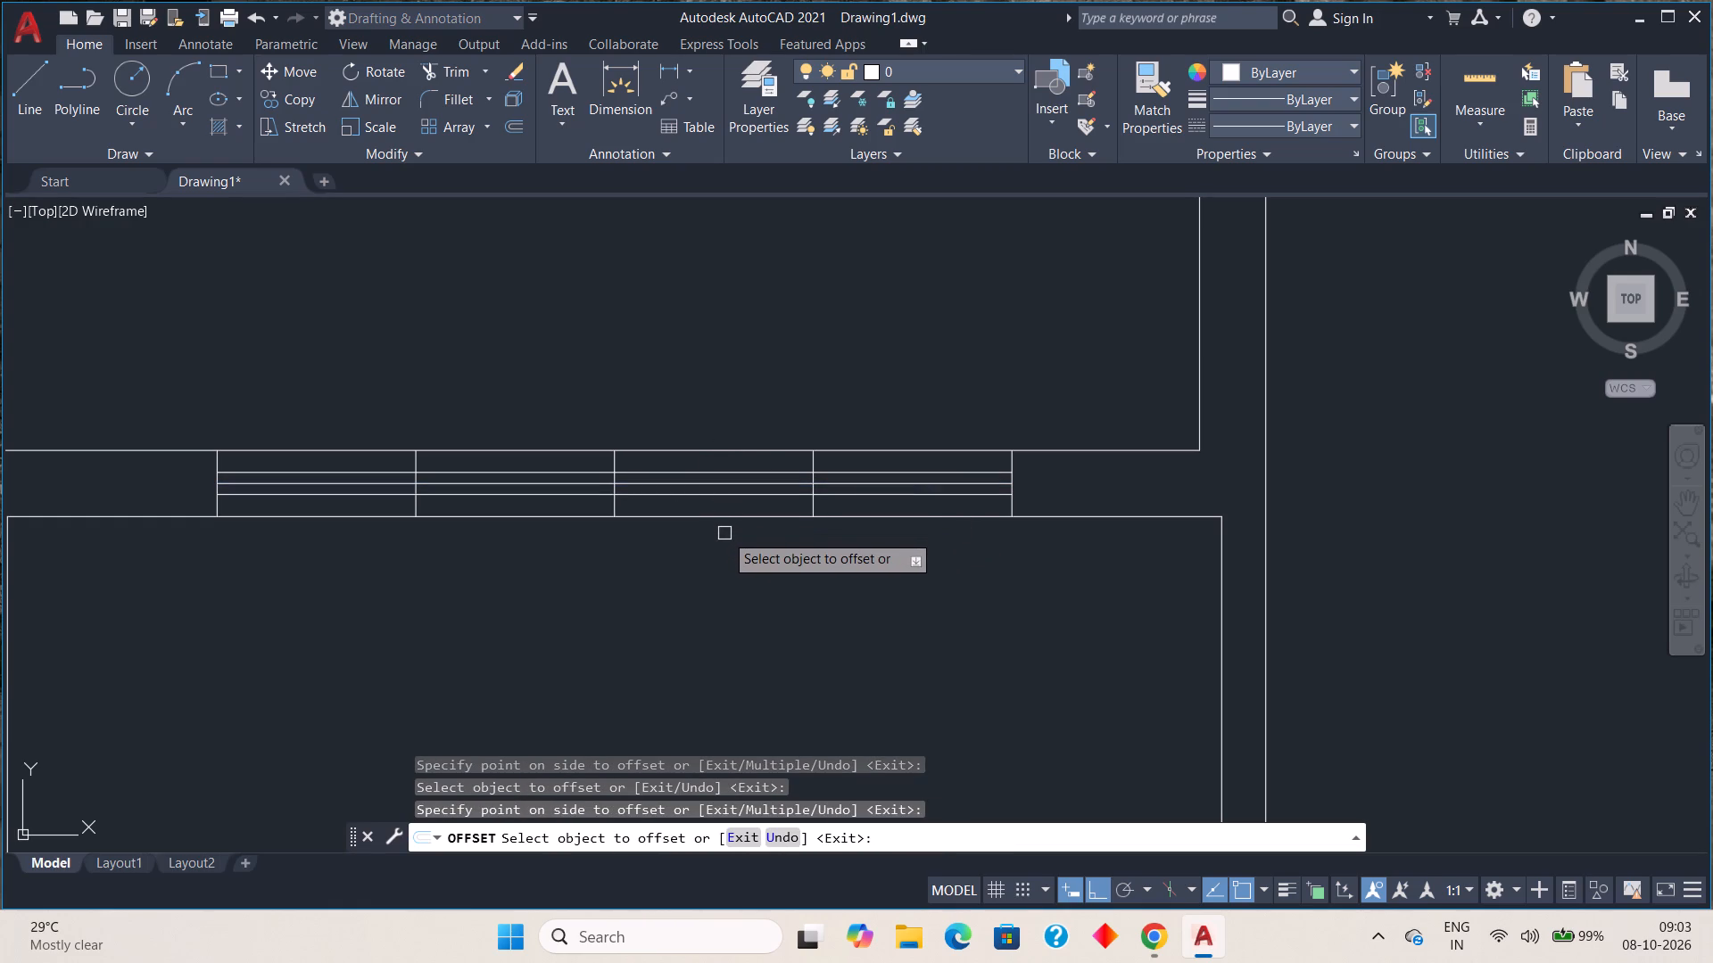
key("Escape")
Trim the upper offset line out of the first and third panels and the lower one out of the second and fourth.
key("t")
key("r")
key("space")
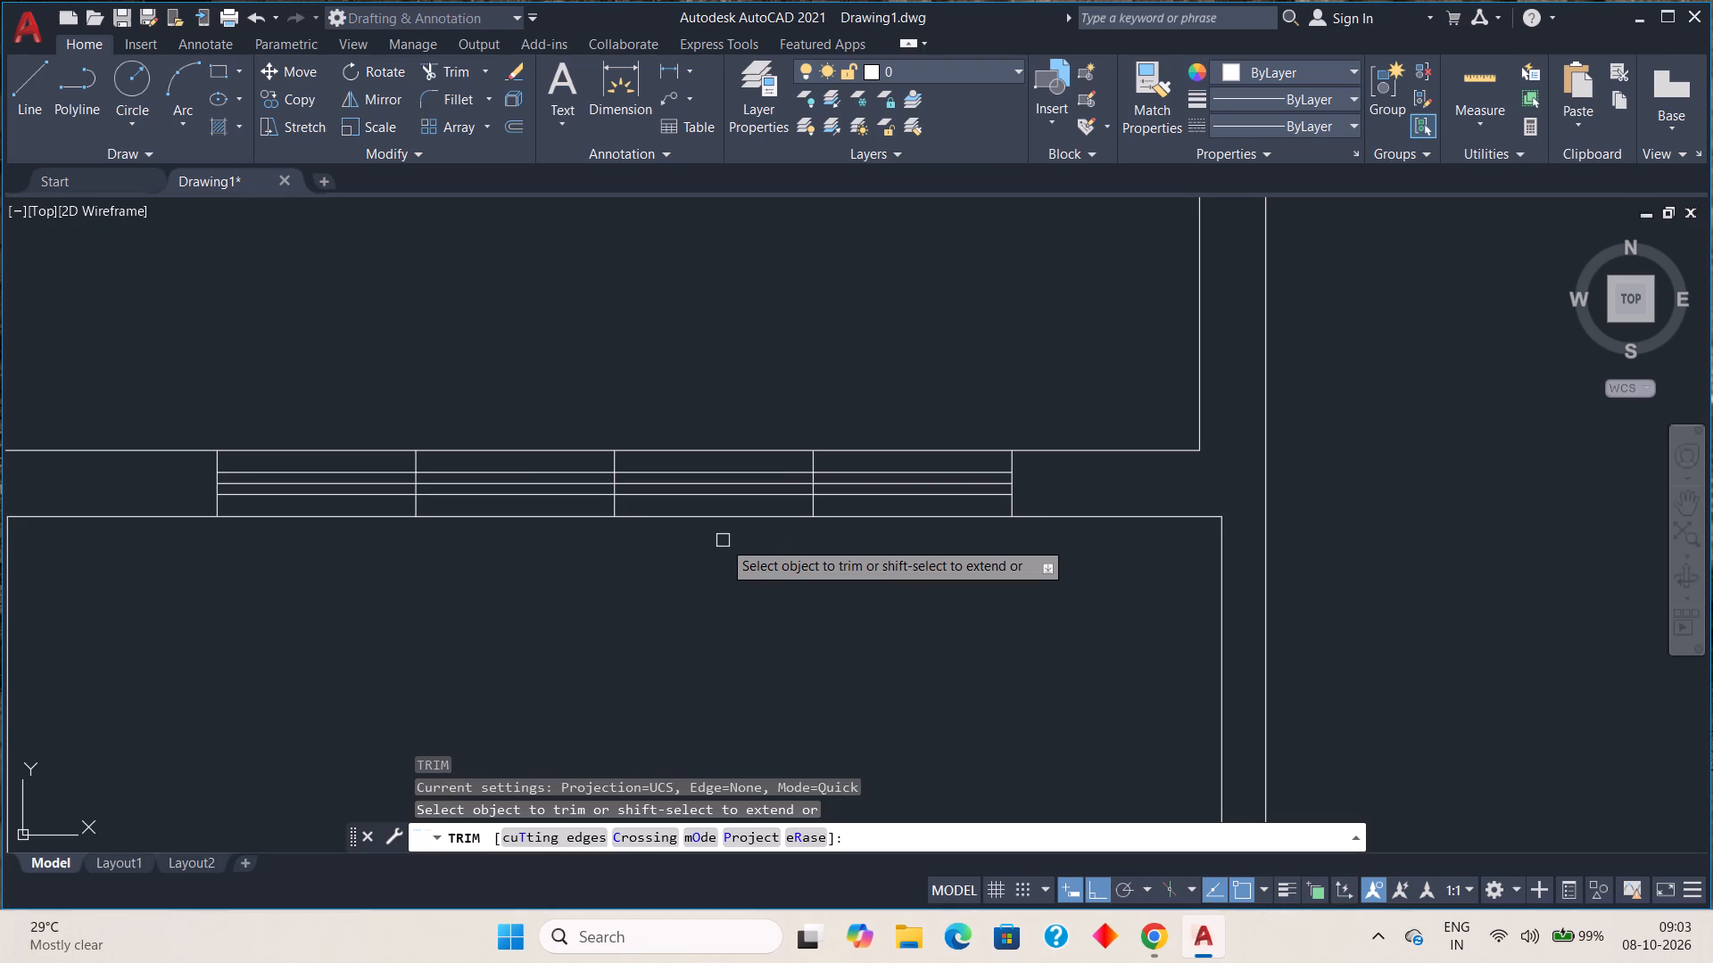
left_click(385, 467)
left_click(445, 496)
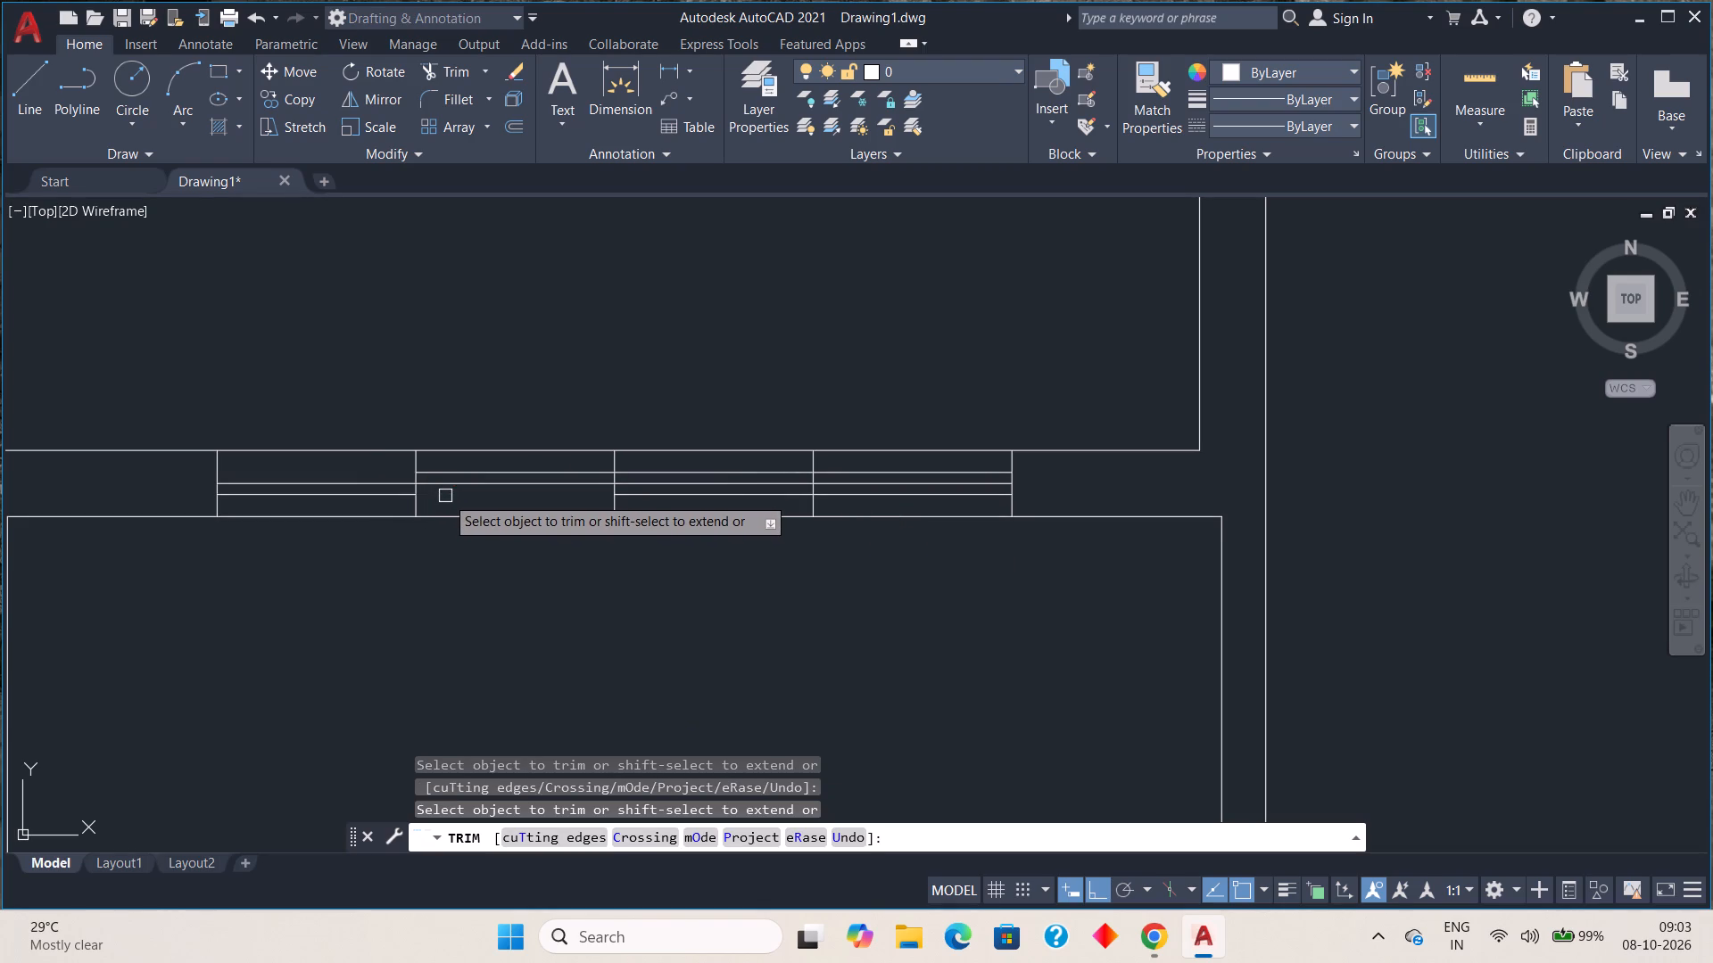
left_click(666, 473)
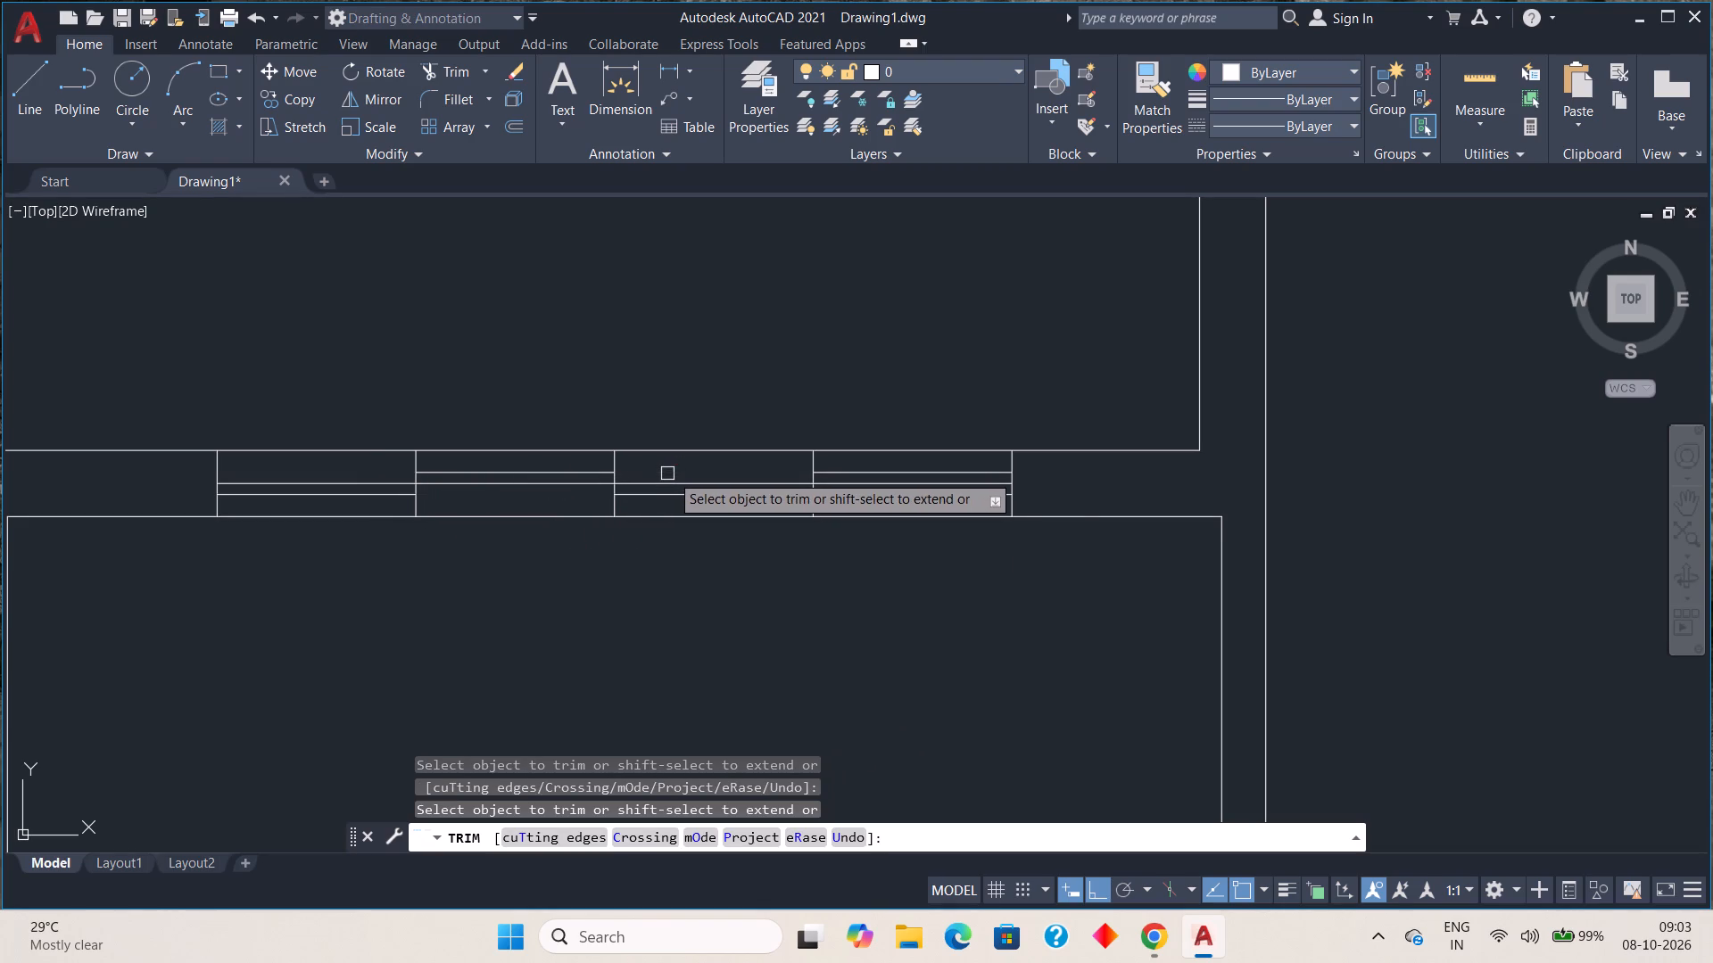
left_click(860, 498)
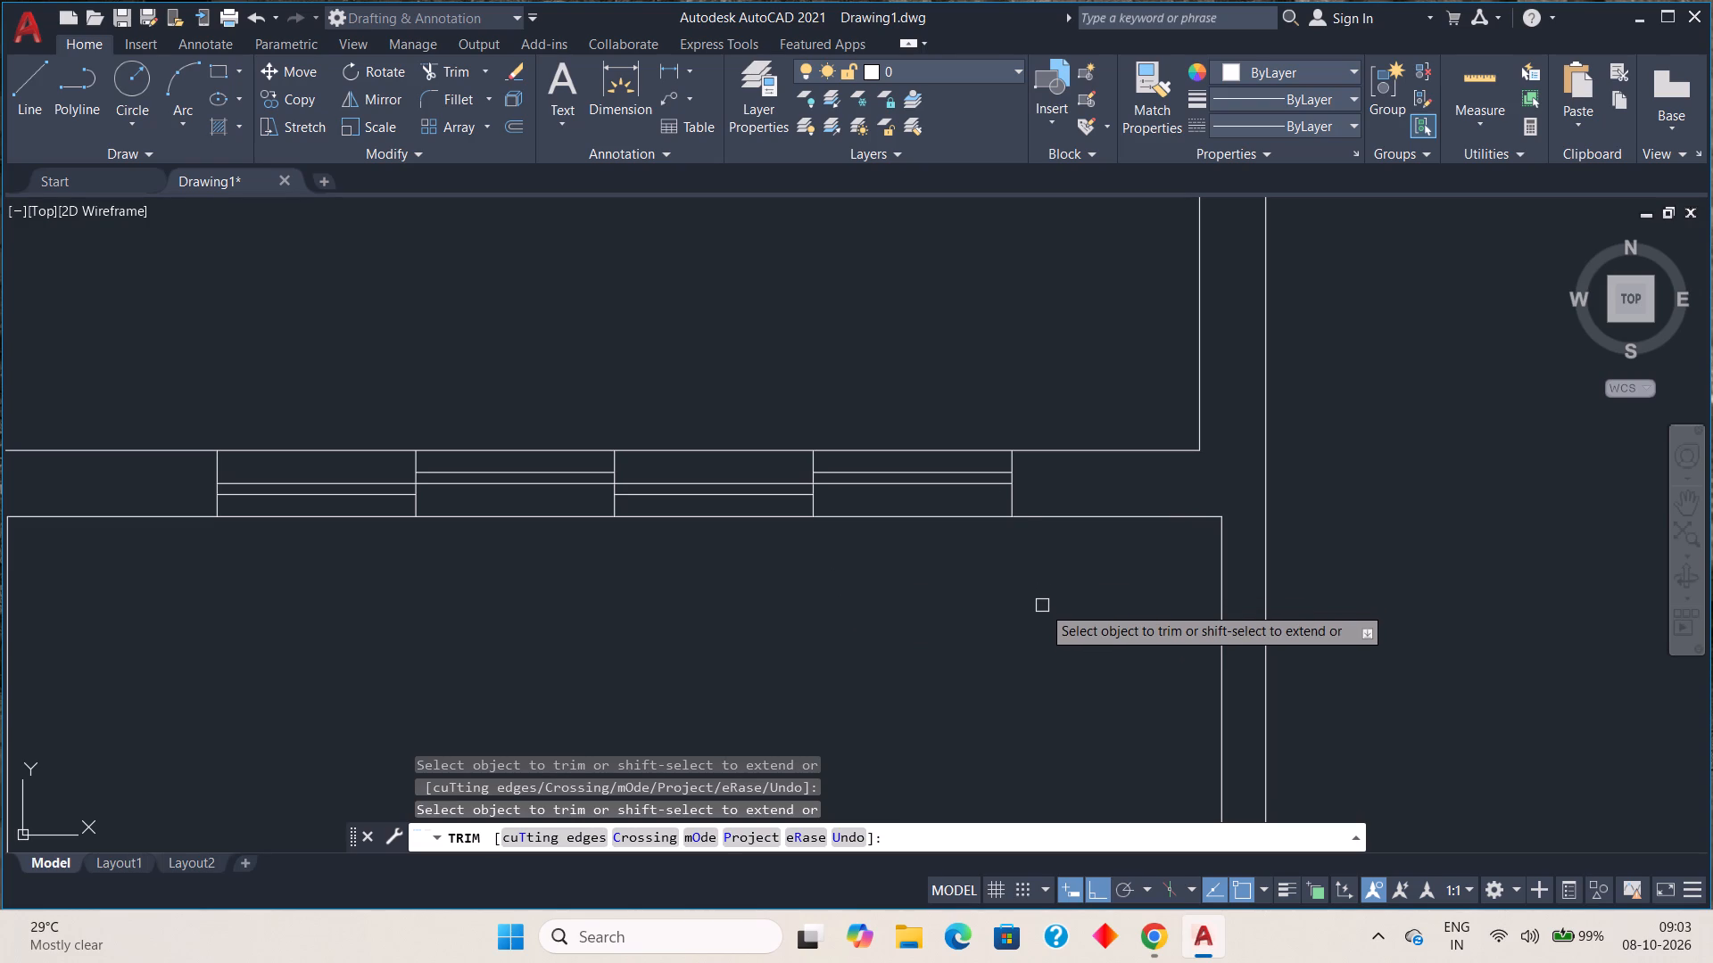
Draw a vertical line across the middle room's top wall, from the midpoint of its inner line to the outer line.
key("Escape")
key("Escape")
scroll(1081, 516, "down", 2)
middle_click_drag(1206, 384, 1182, 392)
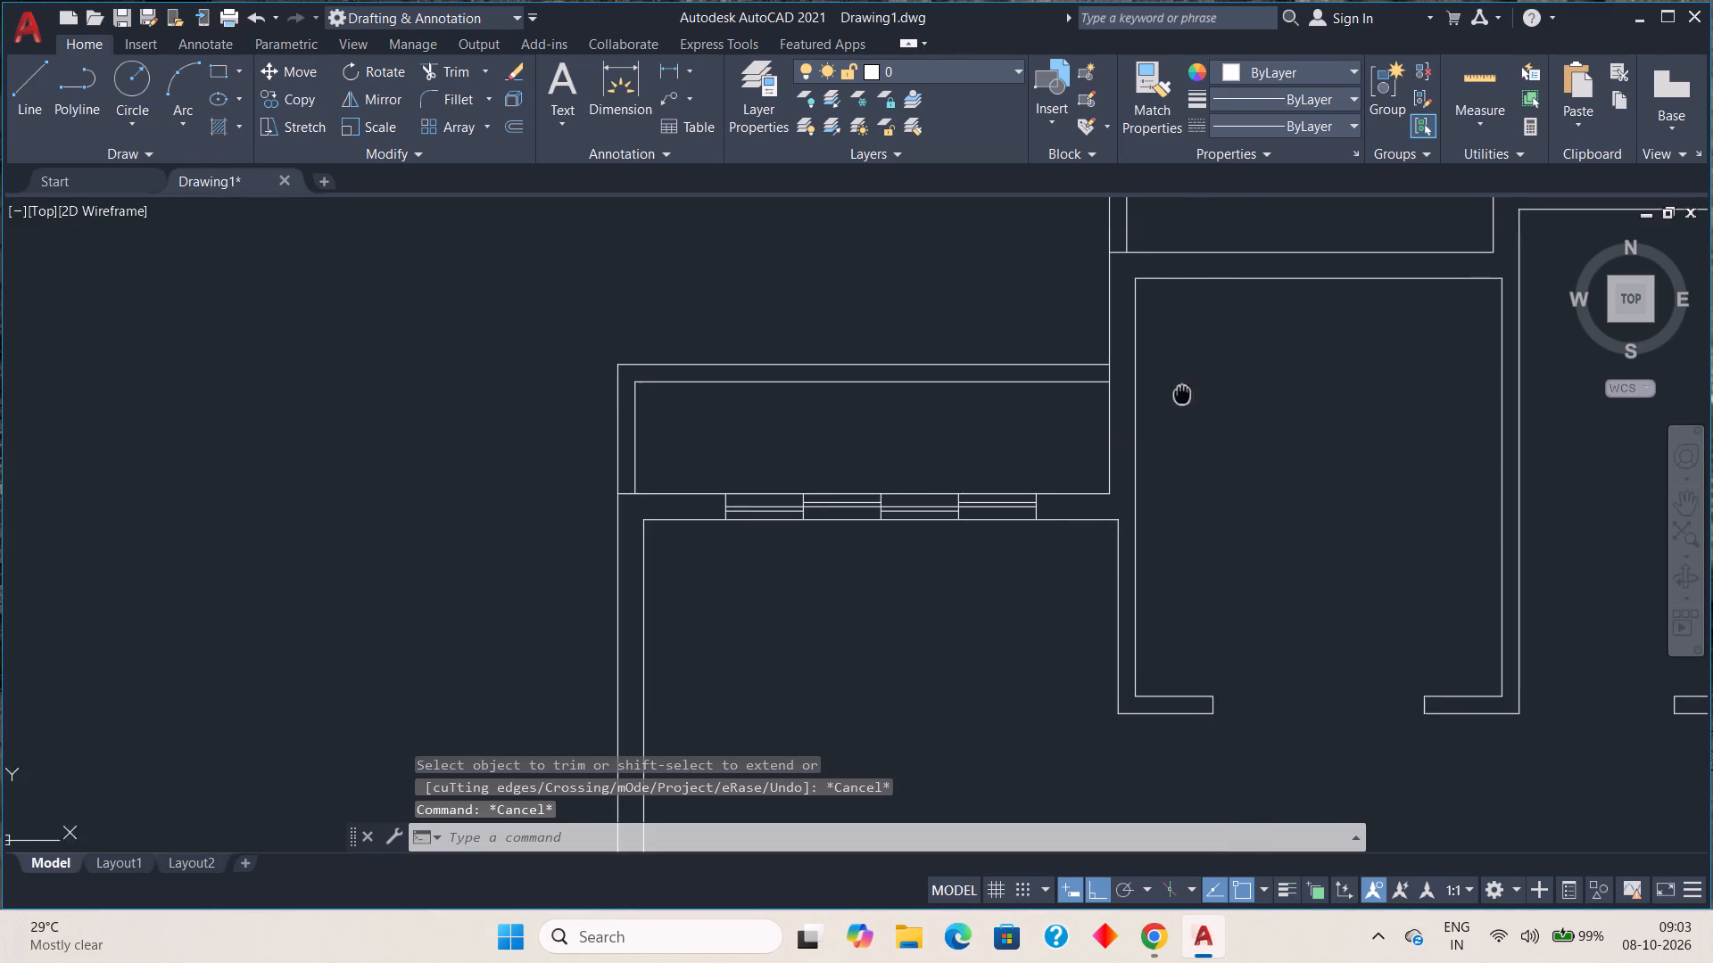
middle_click_drag(1182, 392, 827, 608)
middle_click_drag(900, 517, 853, 611)
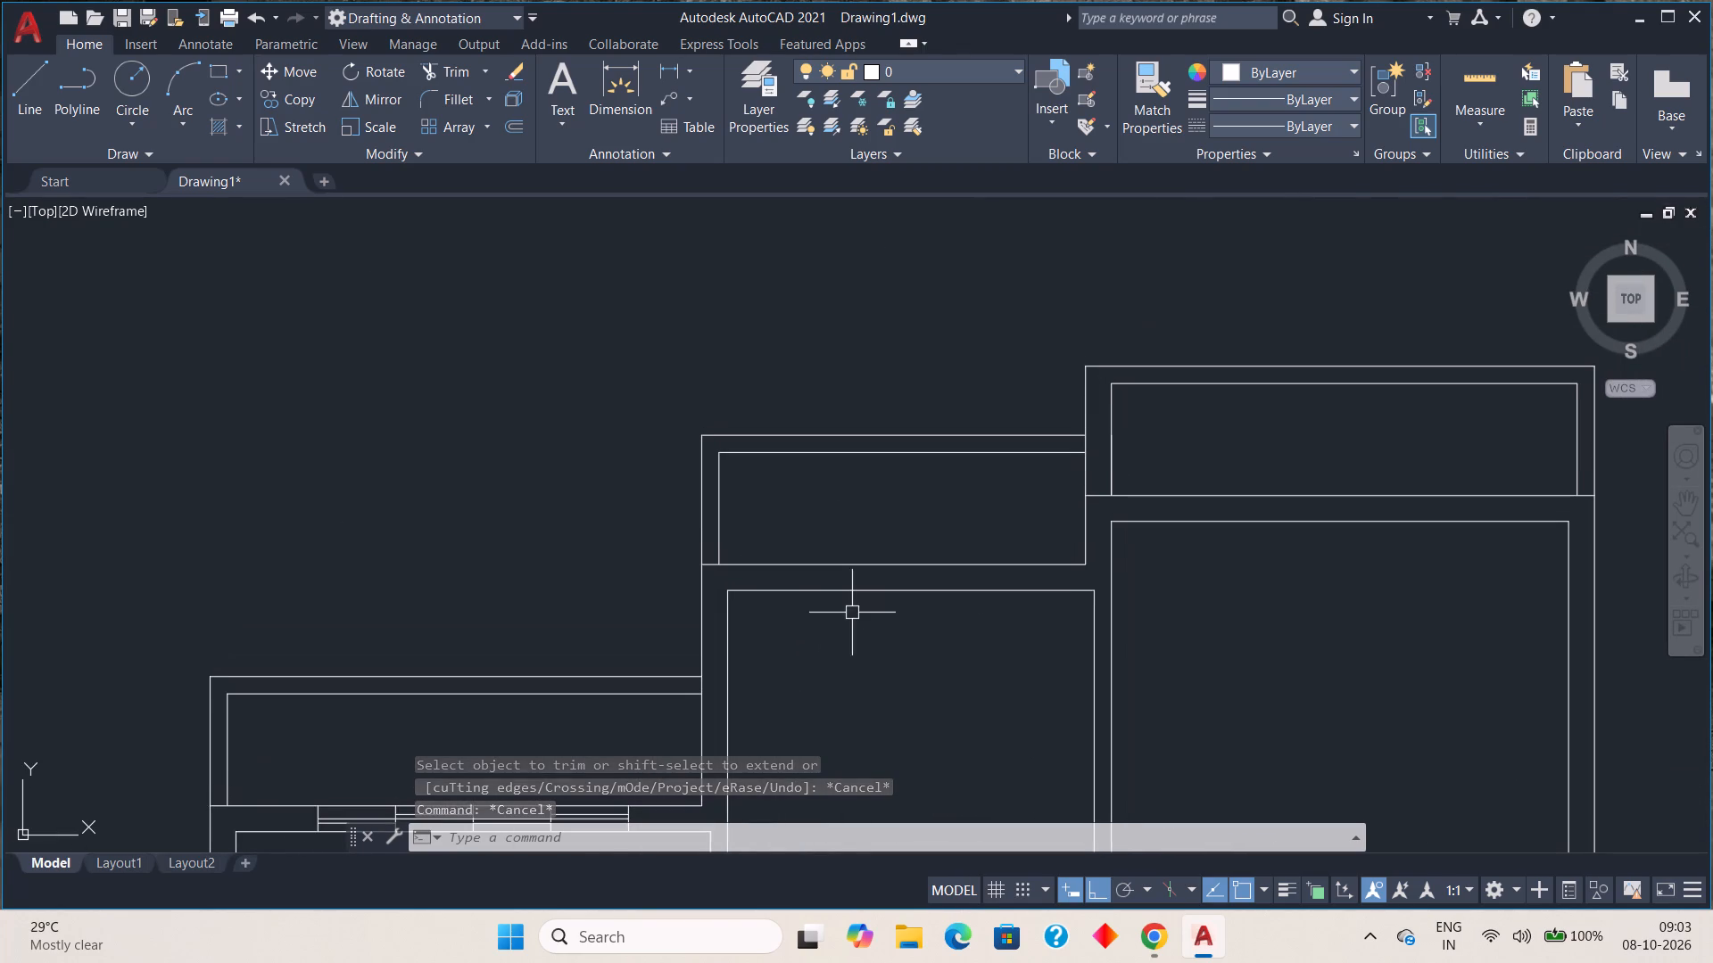
scroll(889, 622, "down", 1)
key("l")
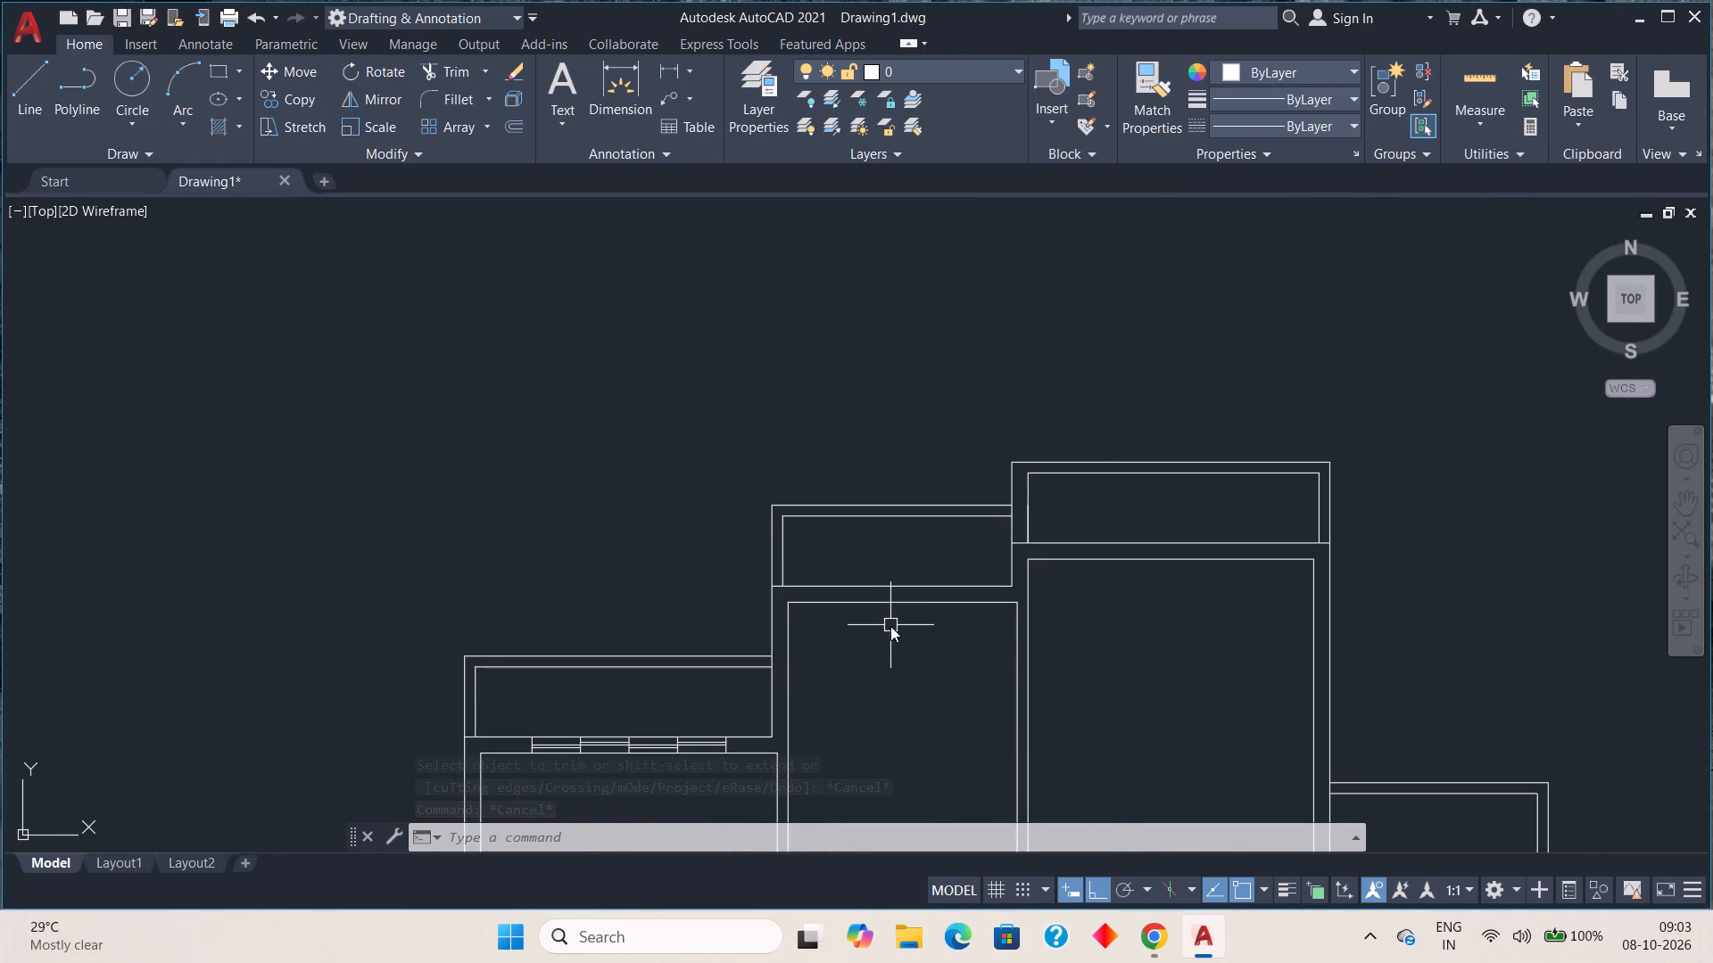
key("space")
left_click(899, 607)
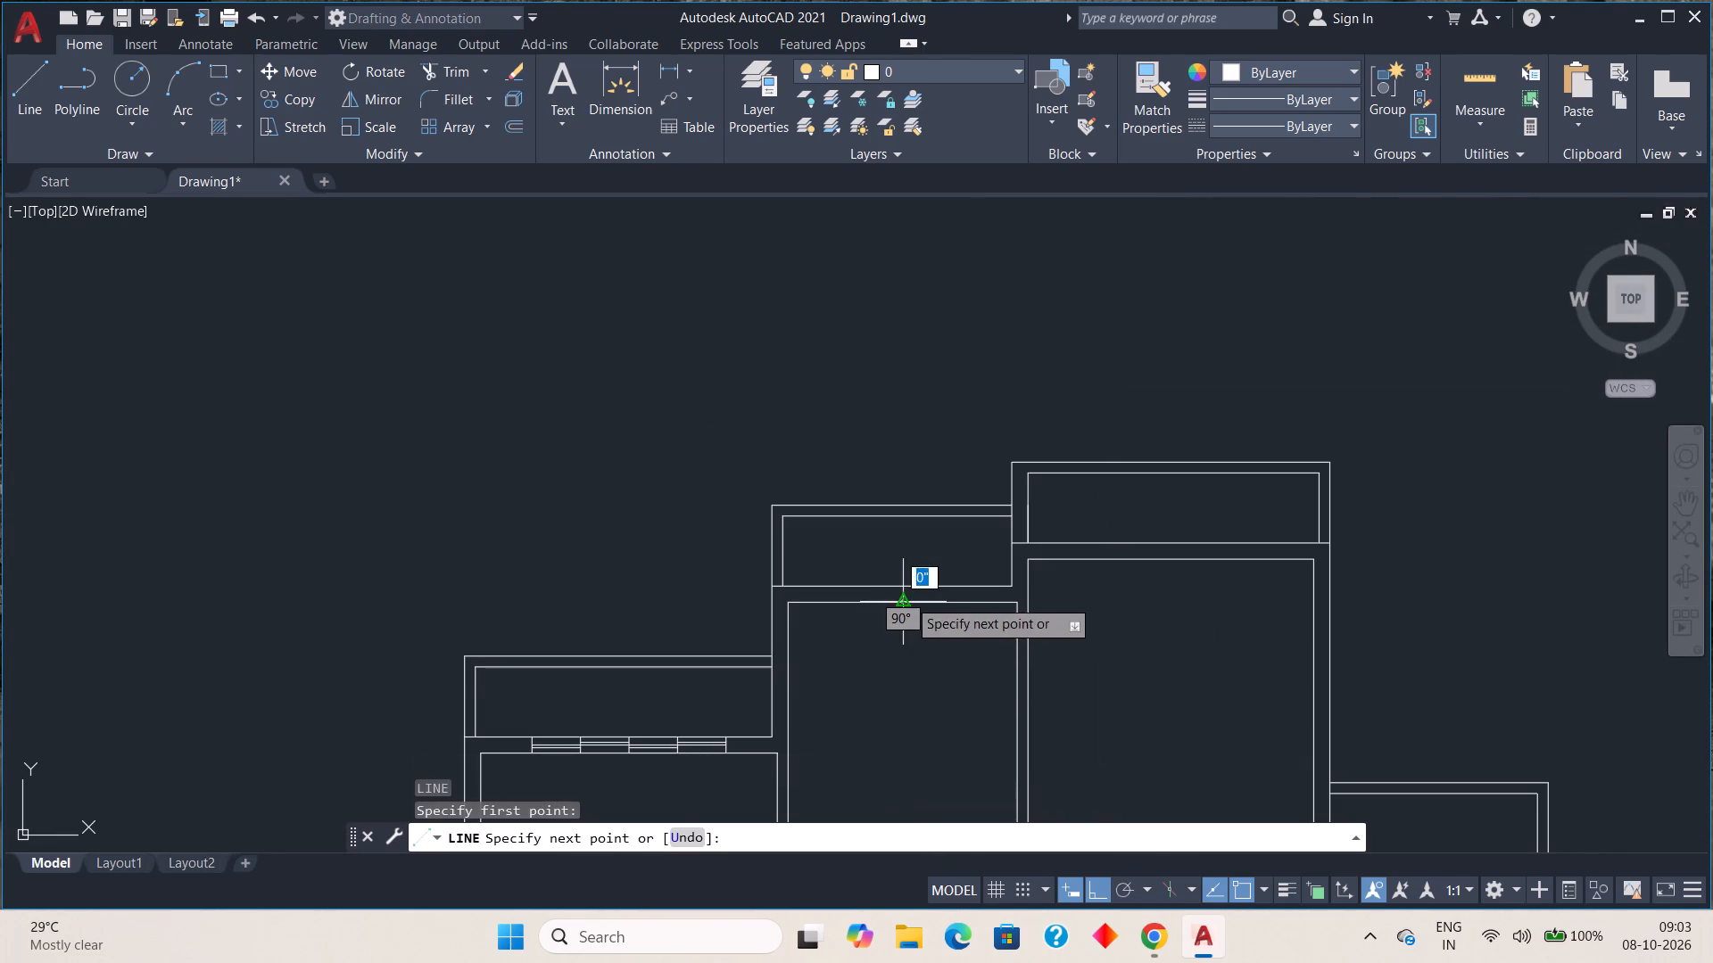
scroll(907, 597, "up", 4)
left_click(865, 543)
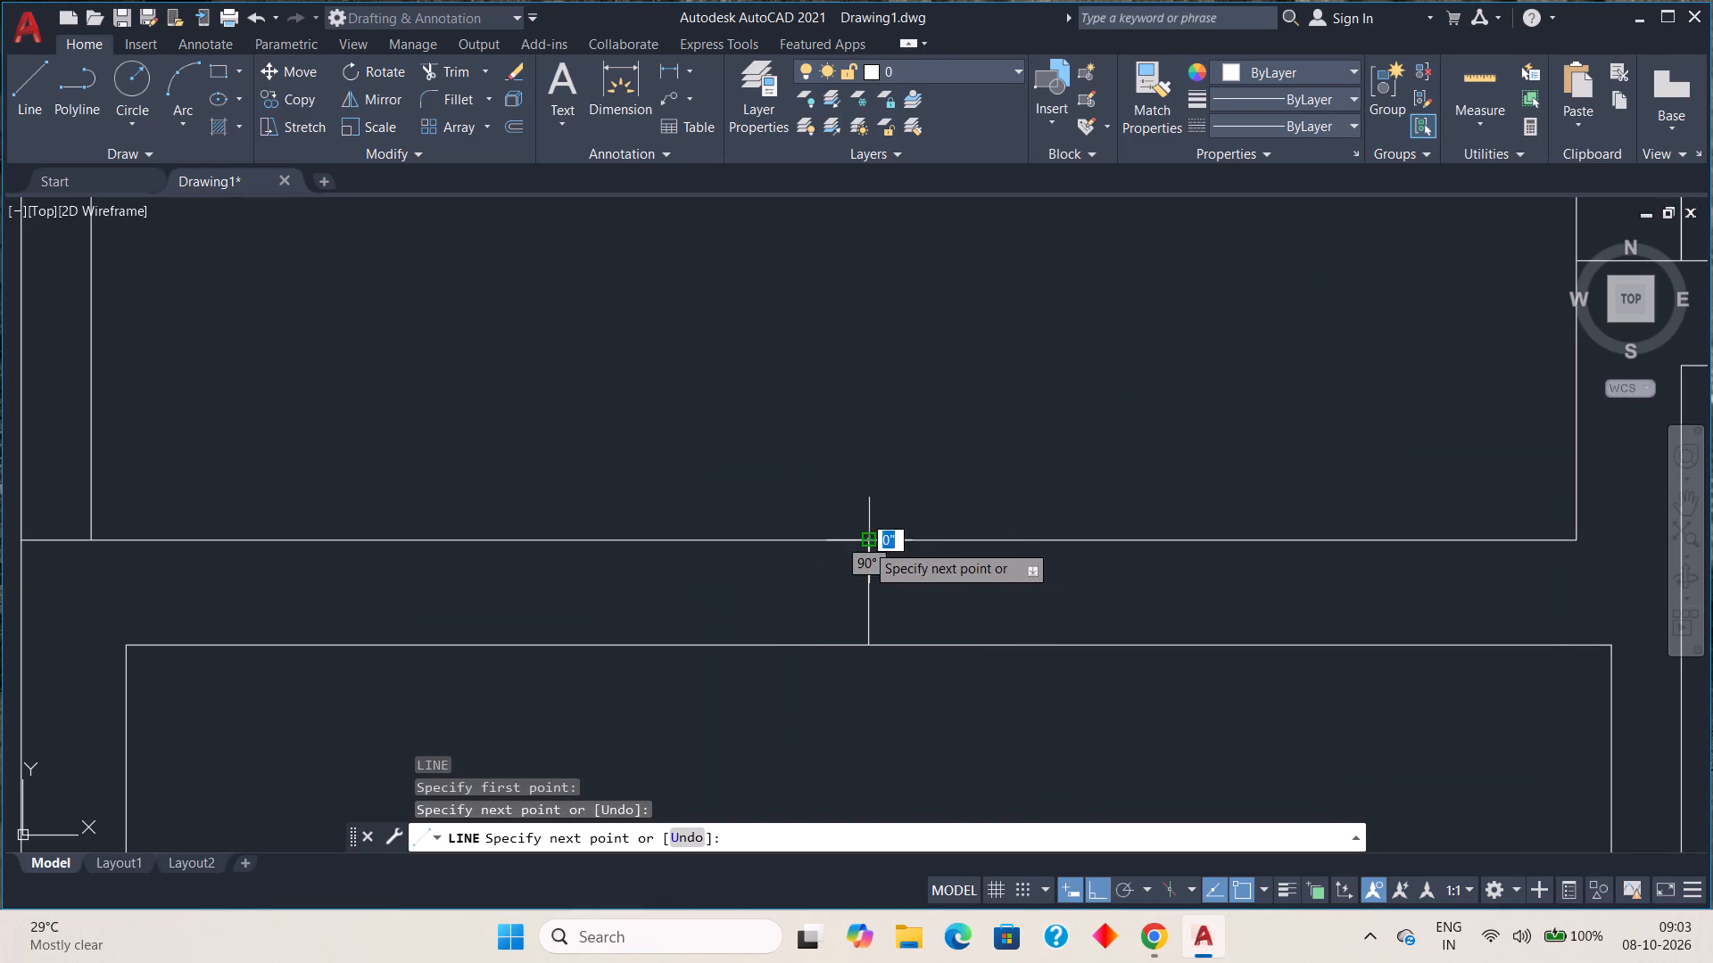
key("Escape")
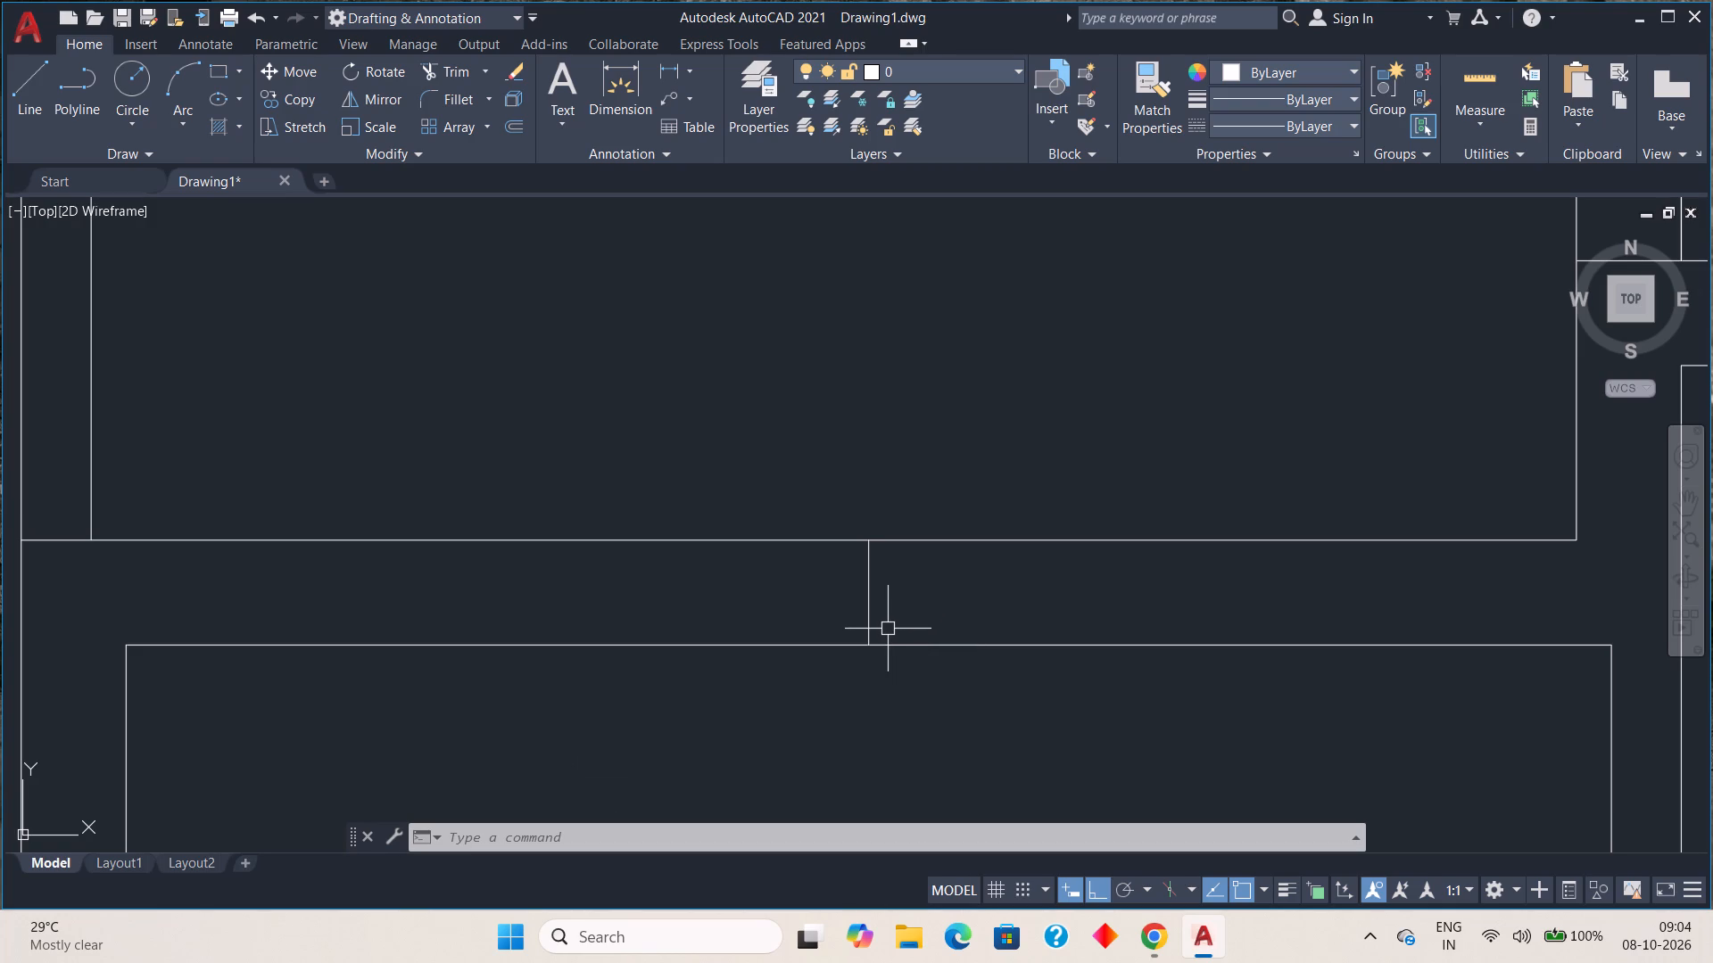
Offset the vertical line in the middle room's top wall by 2' to both sides.
key("o")
key("Return")
key("2")
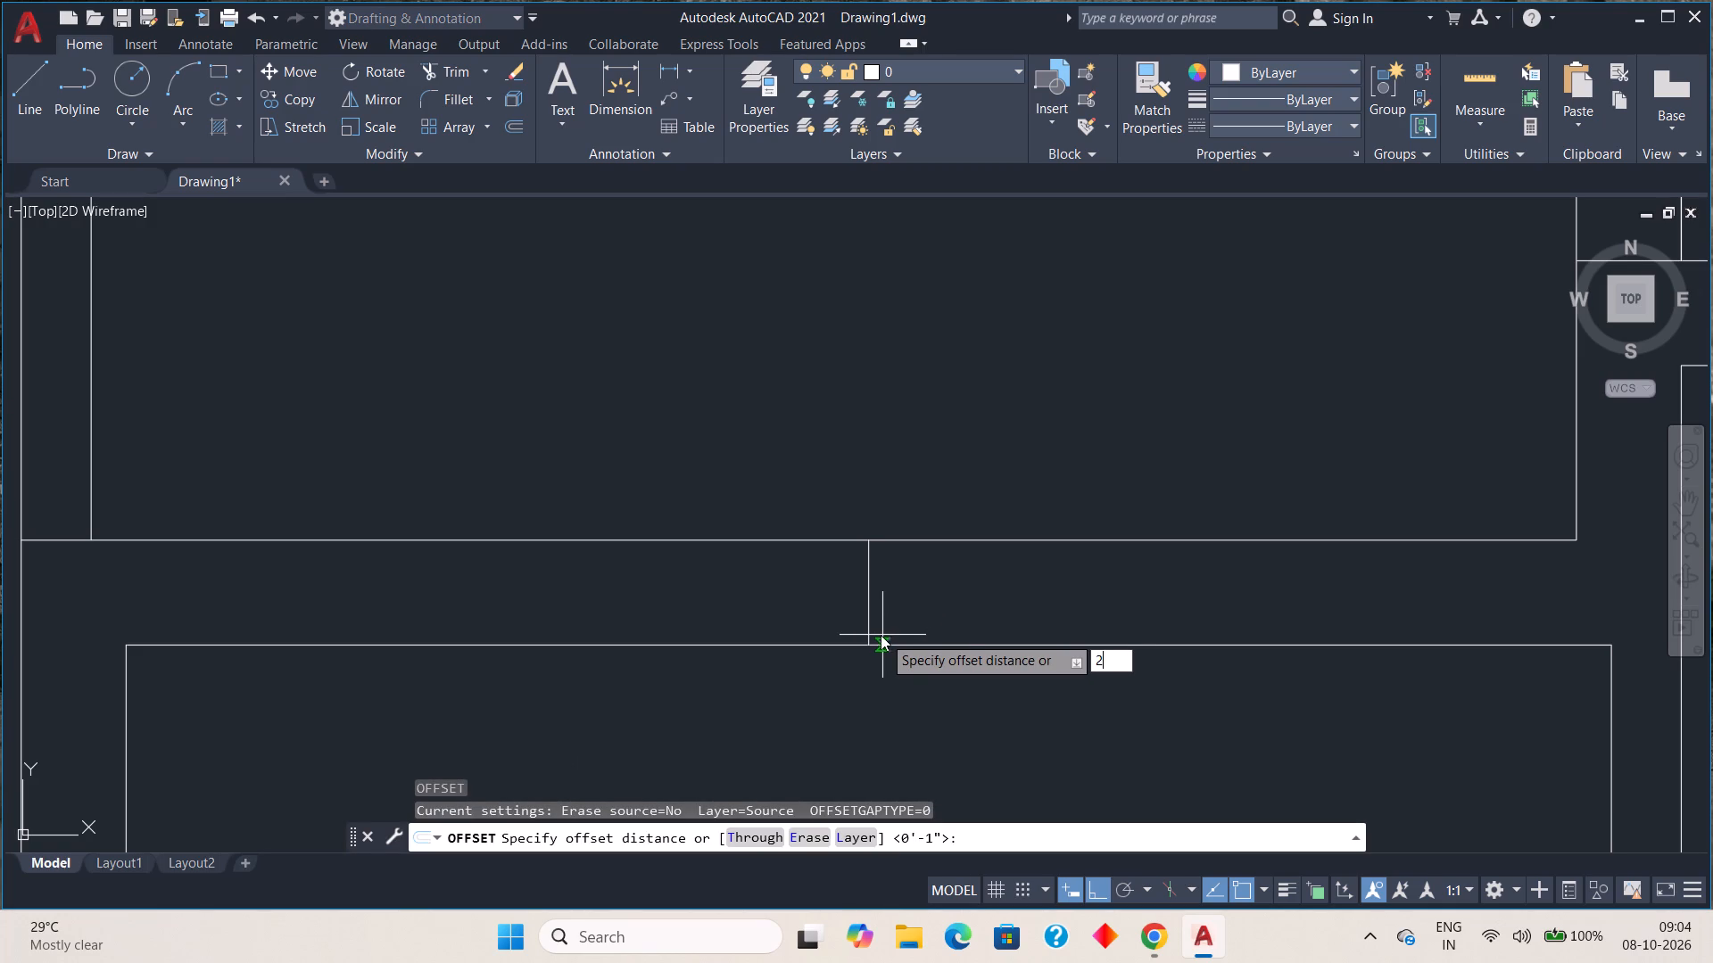
key("apostrophe")
key("Return")
left_click(865, 599)
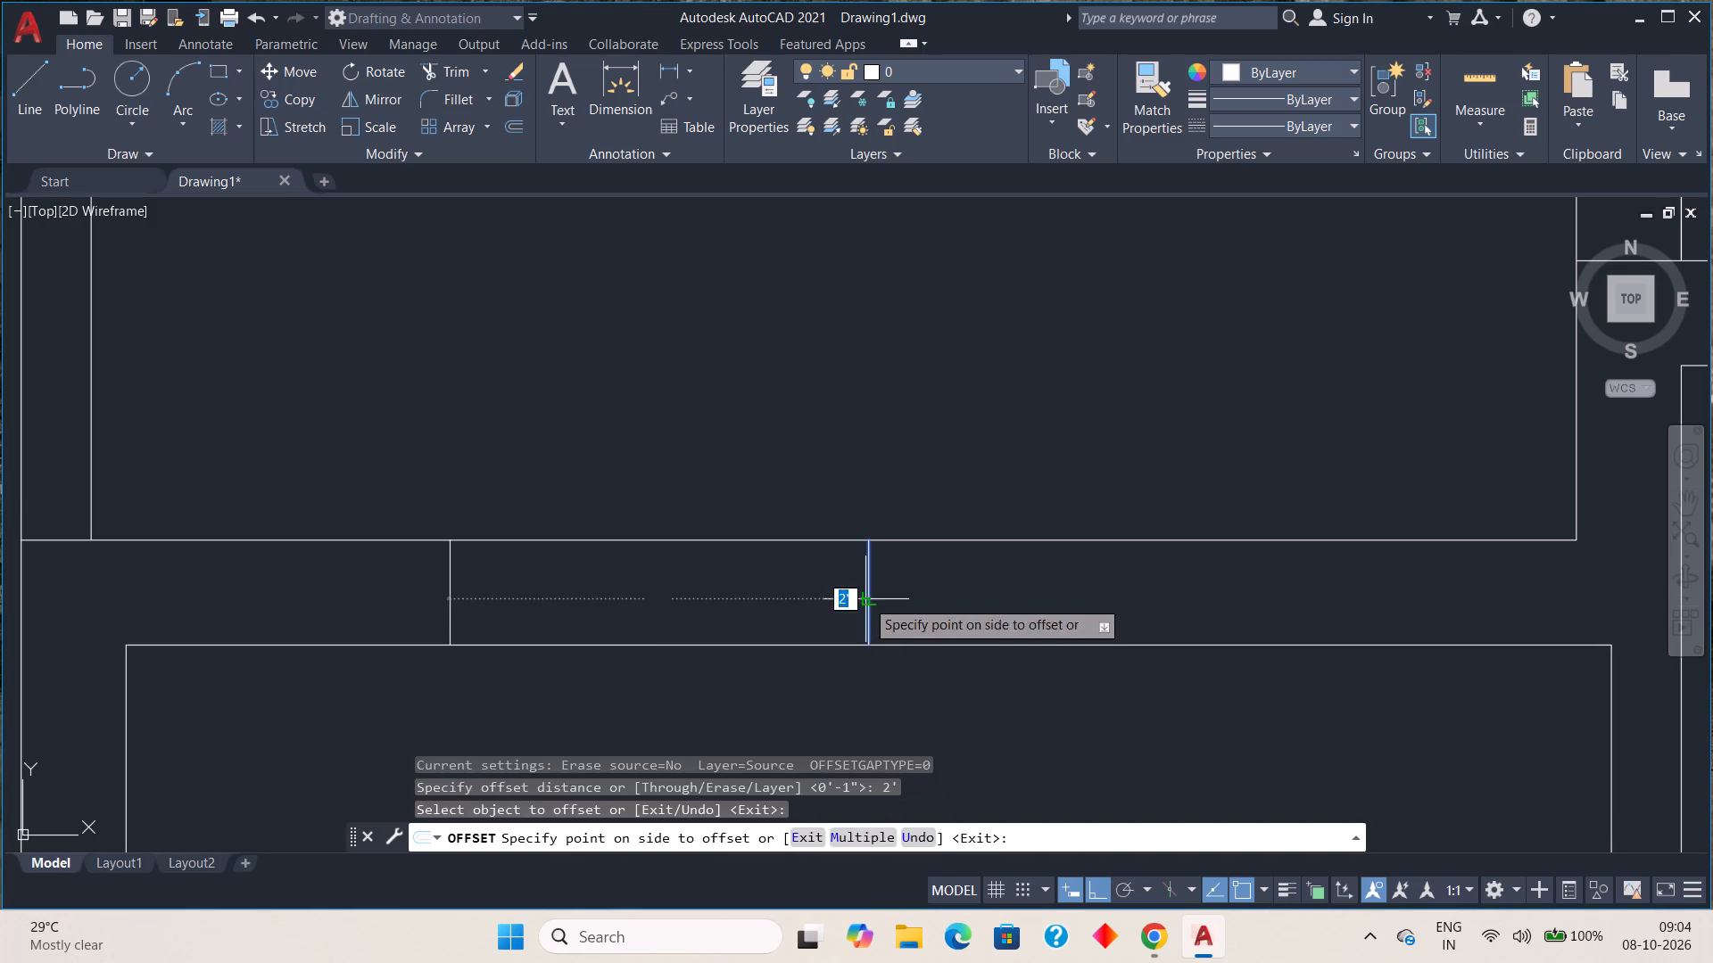
left_click(732, 611)
left_click(870, 594)
left_click(1018, 583)
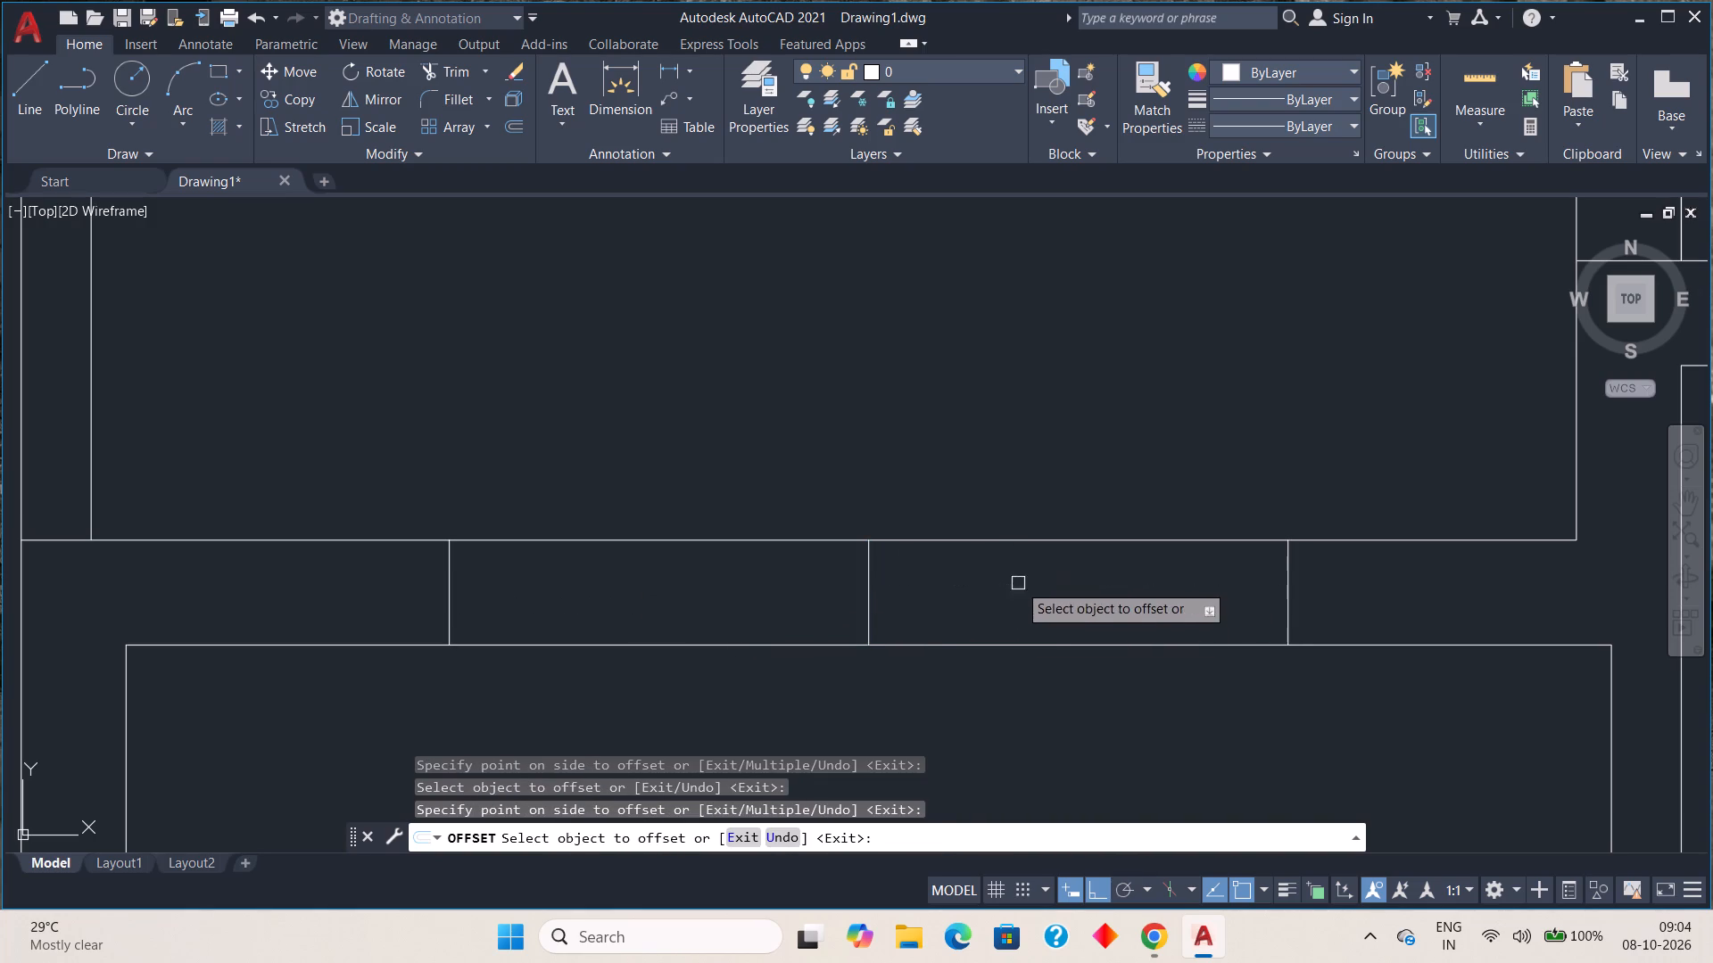
key("Escape")
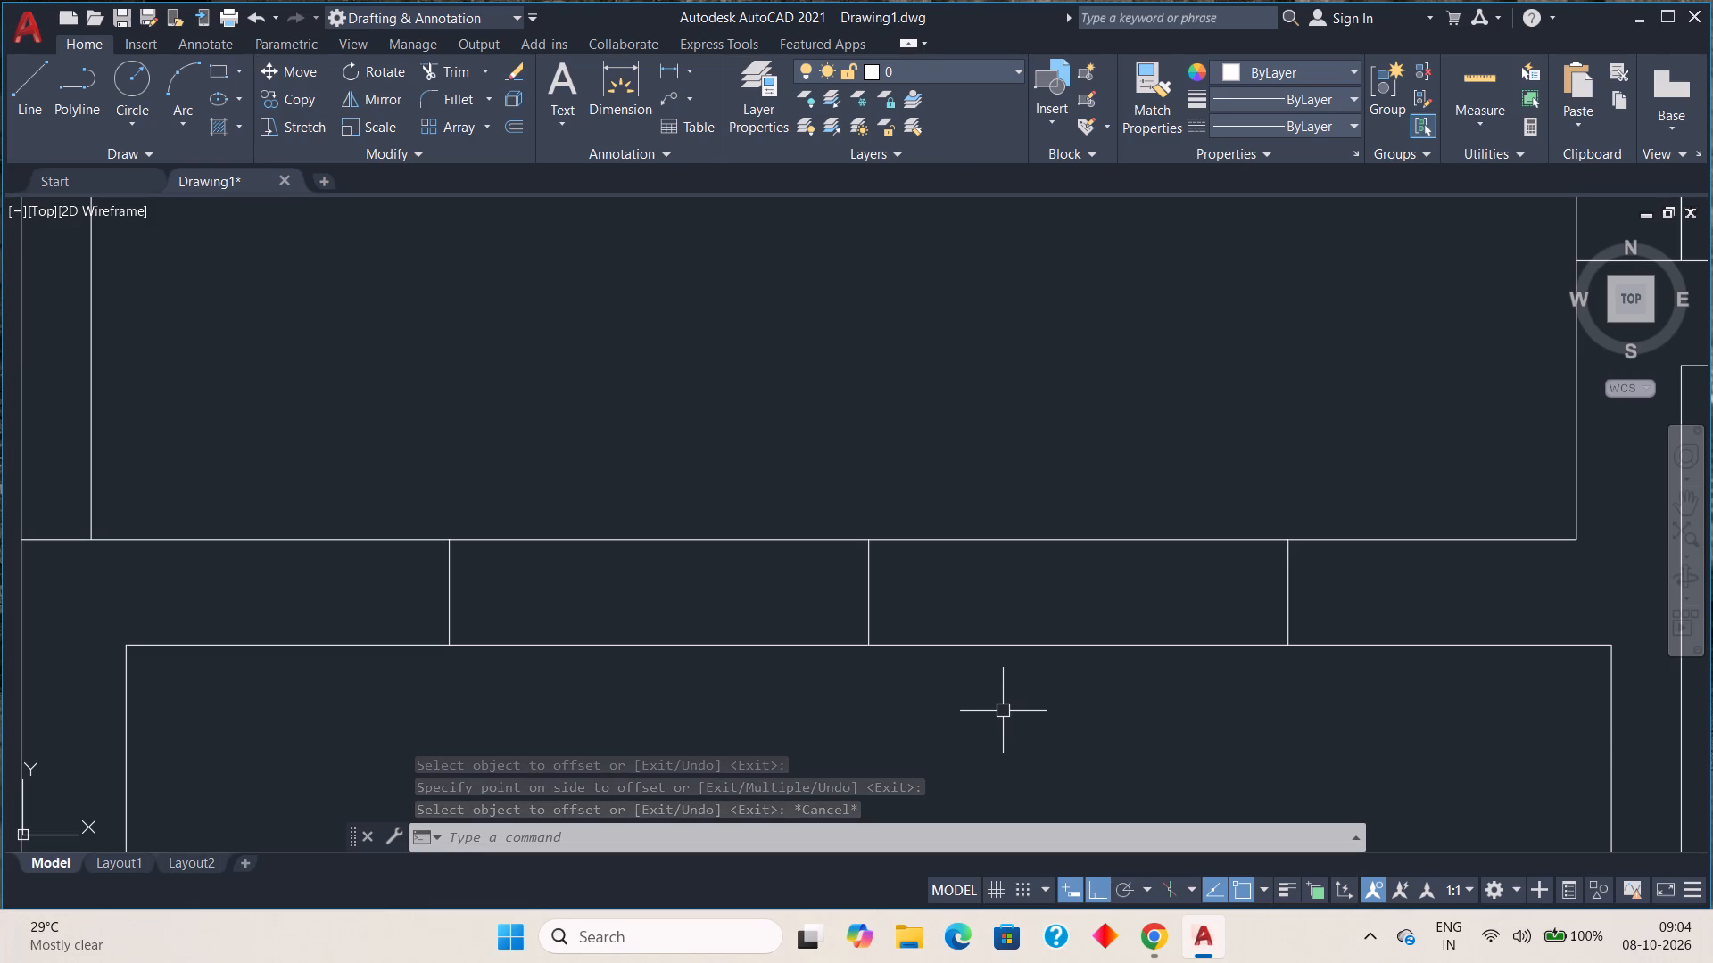
Draw a horizontal centre line joining the midpoints of the two outer vertical lines of the middle room's window opening.
key("l")
key("Return")
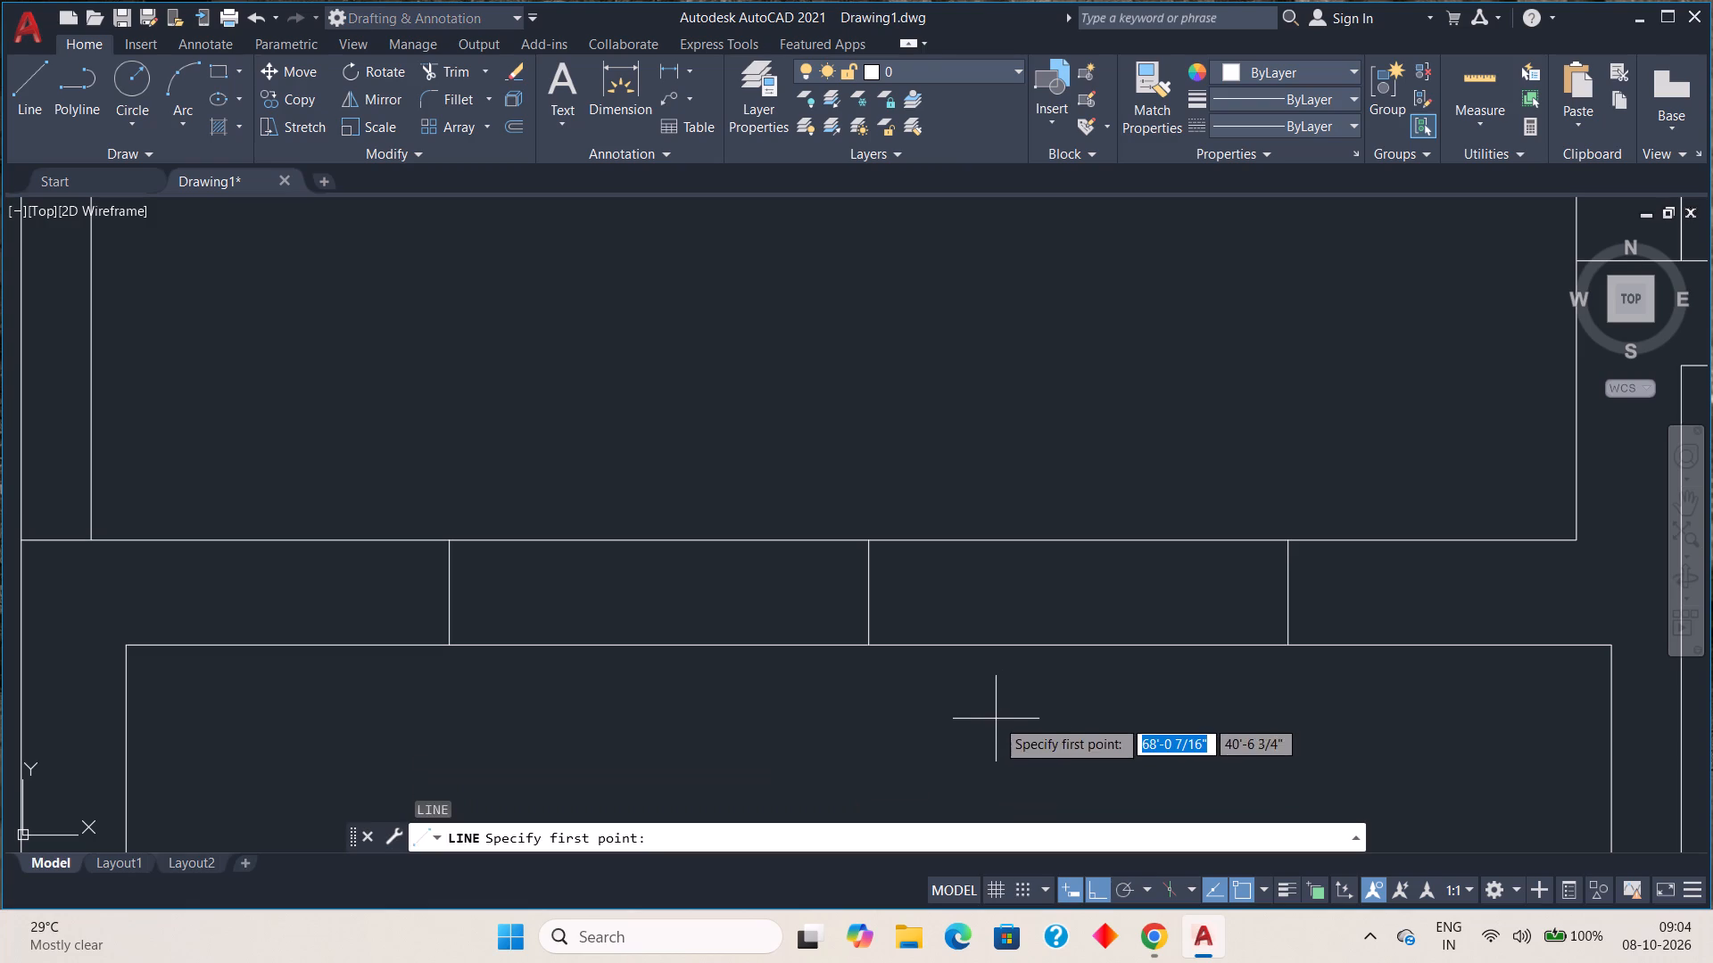
left_click(454, 594)
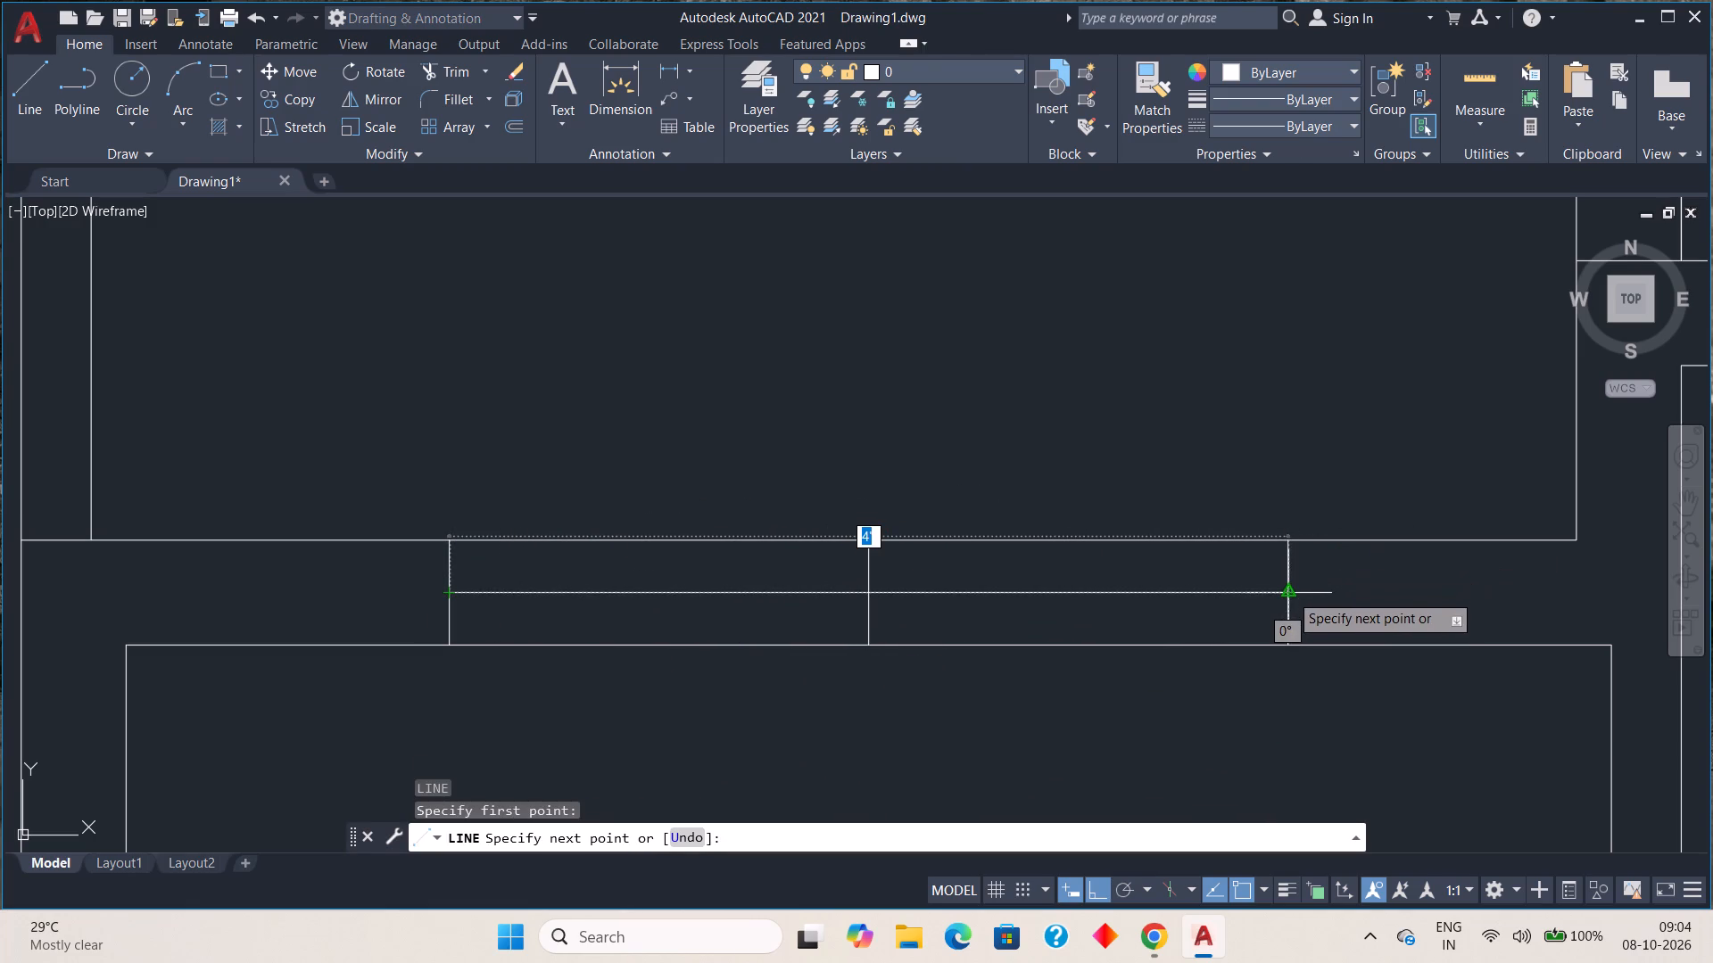
left_click(1289, 593)
key("Escape")
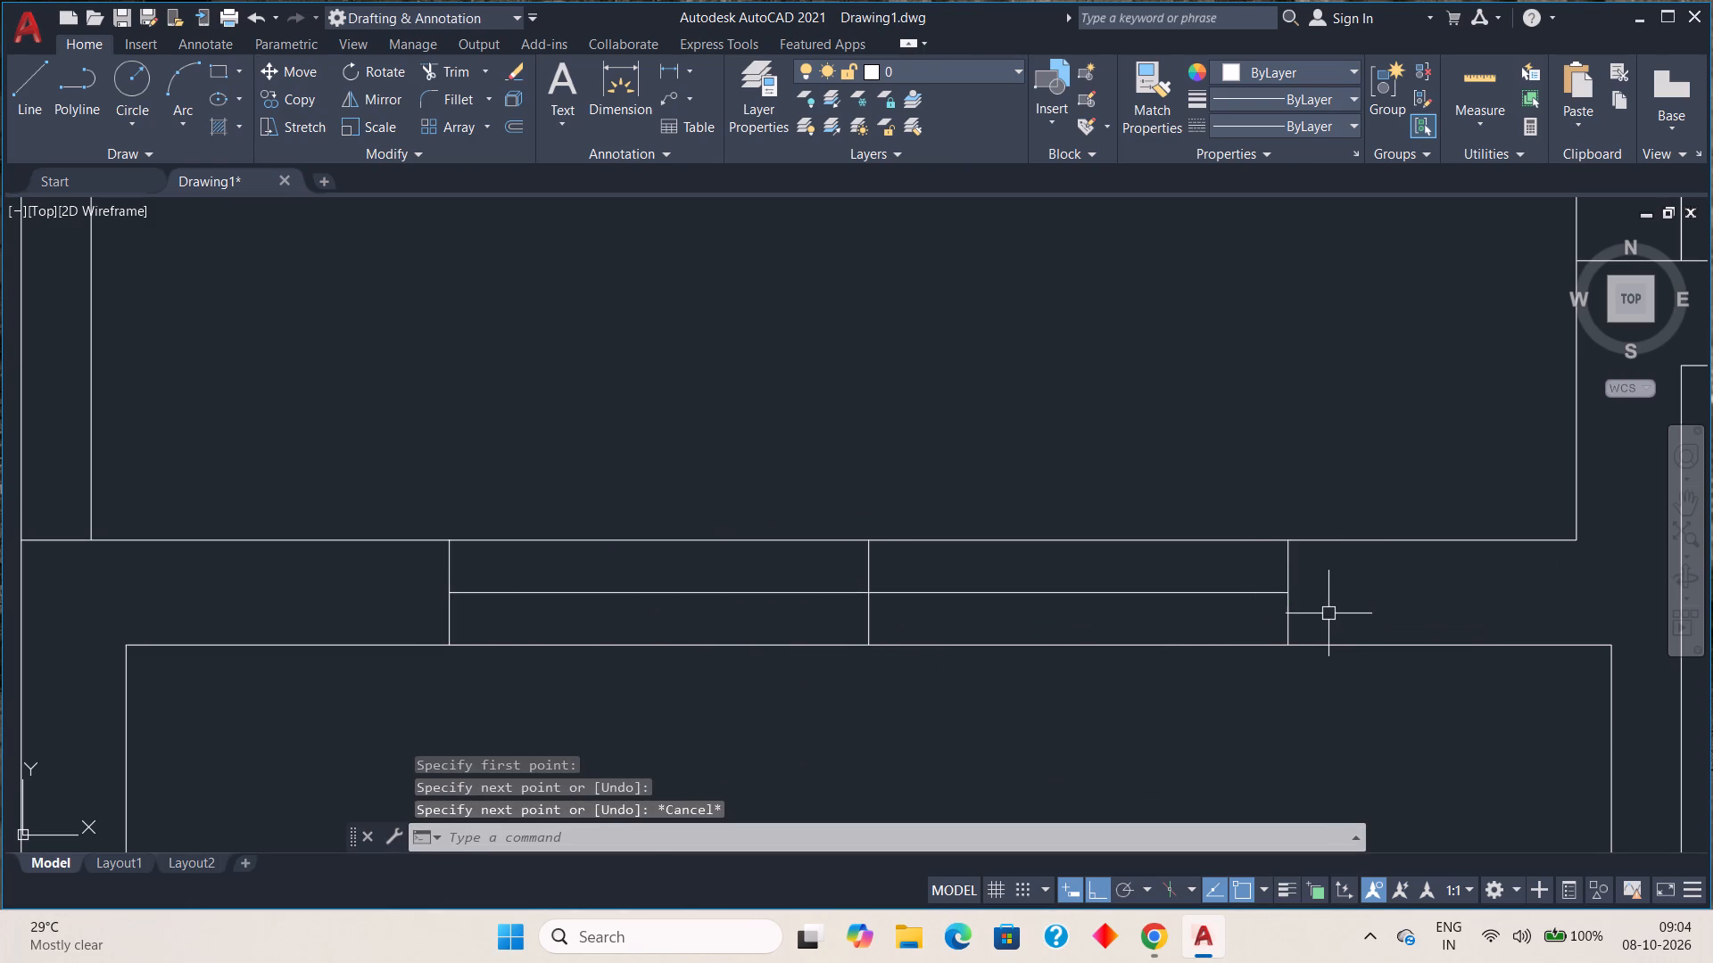
Offset the horizontal centre line of the middle room's window by 1" above and below.
key("o")
key("Return")
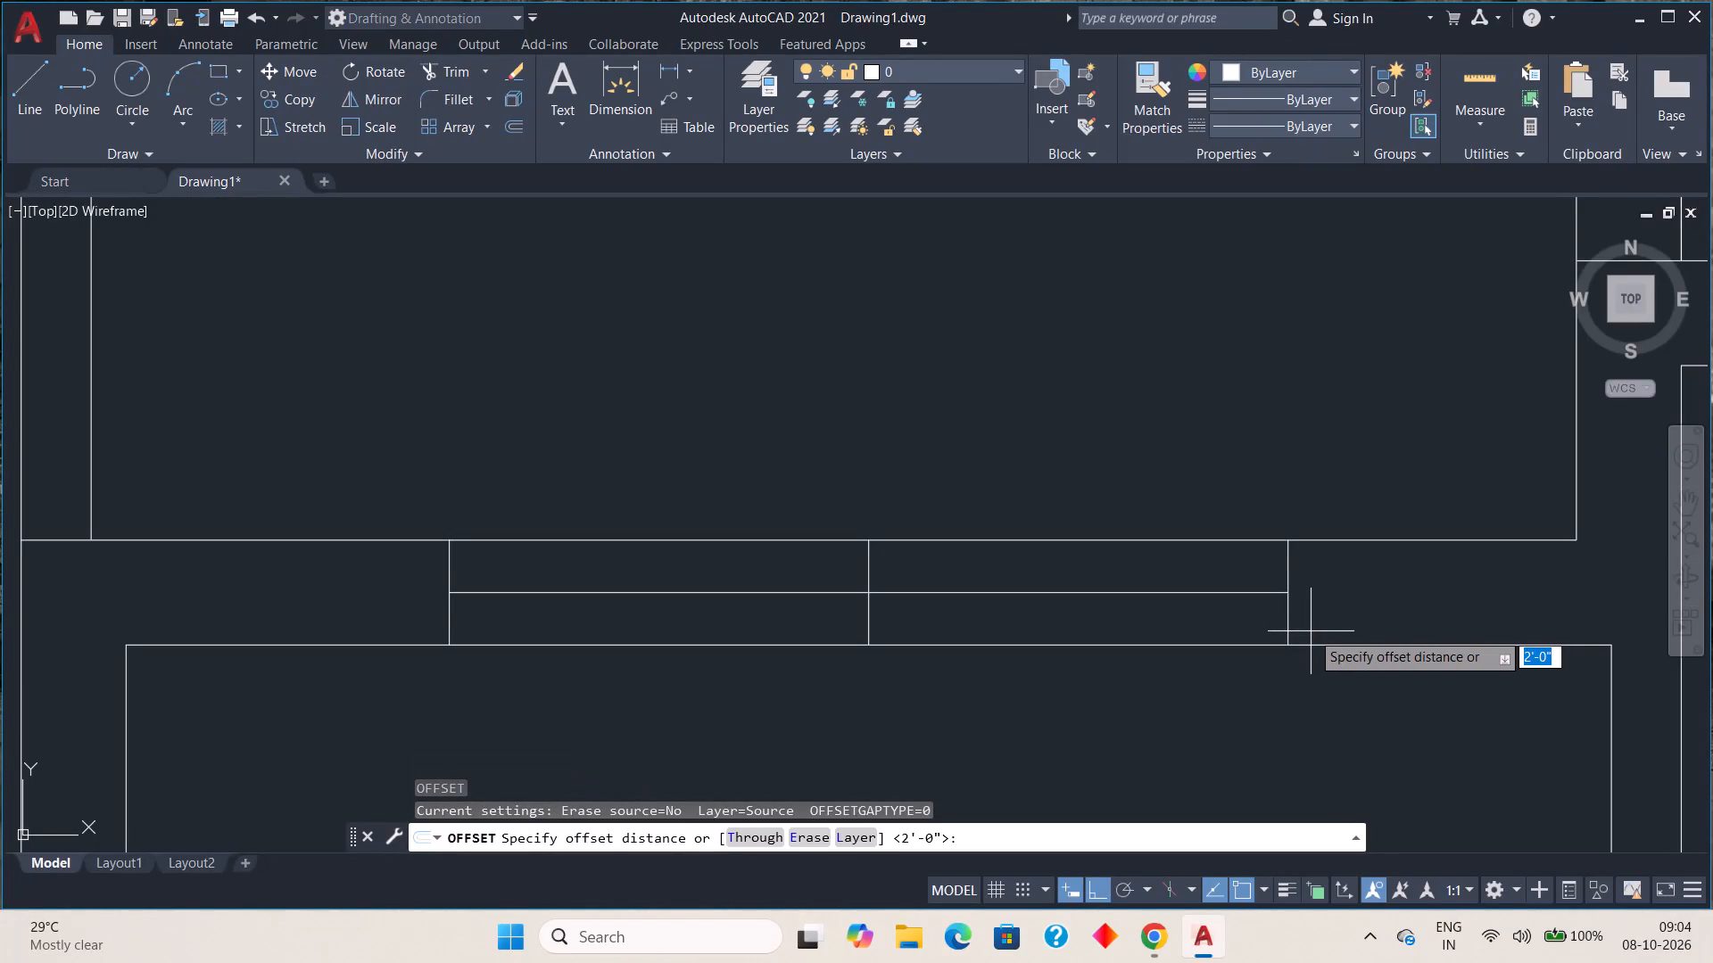
key("1")
key("shift+quotedbl")
key("Return")
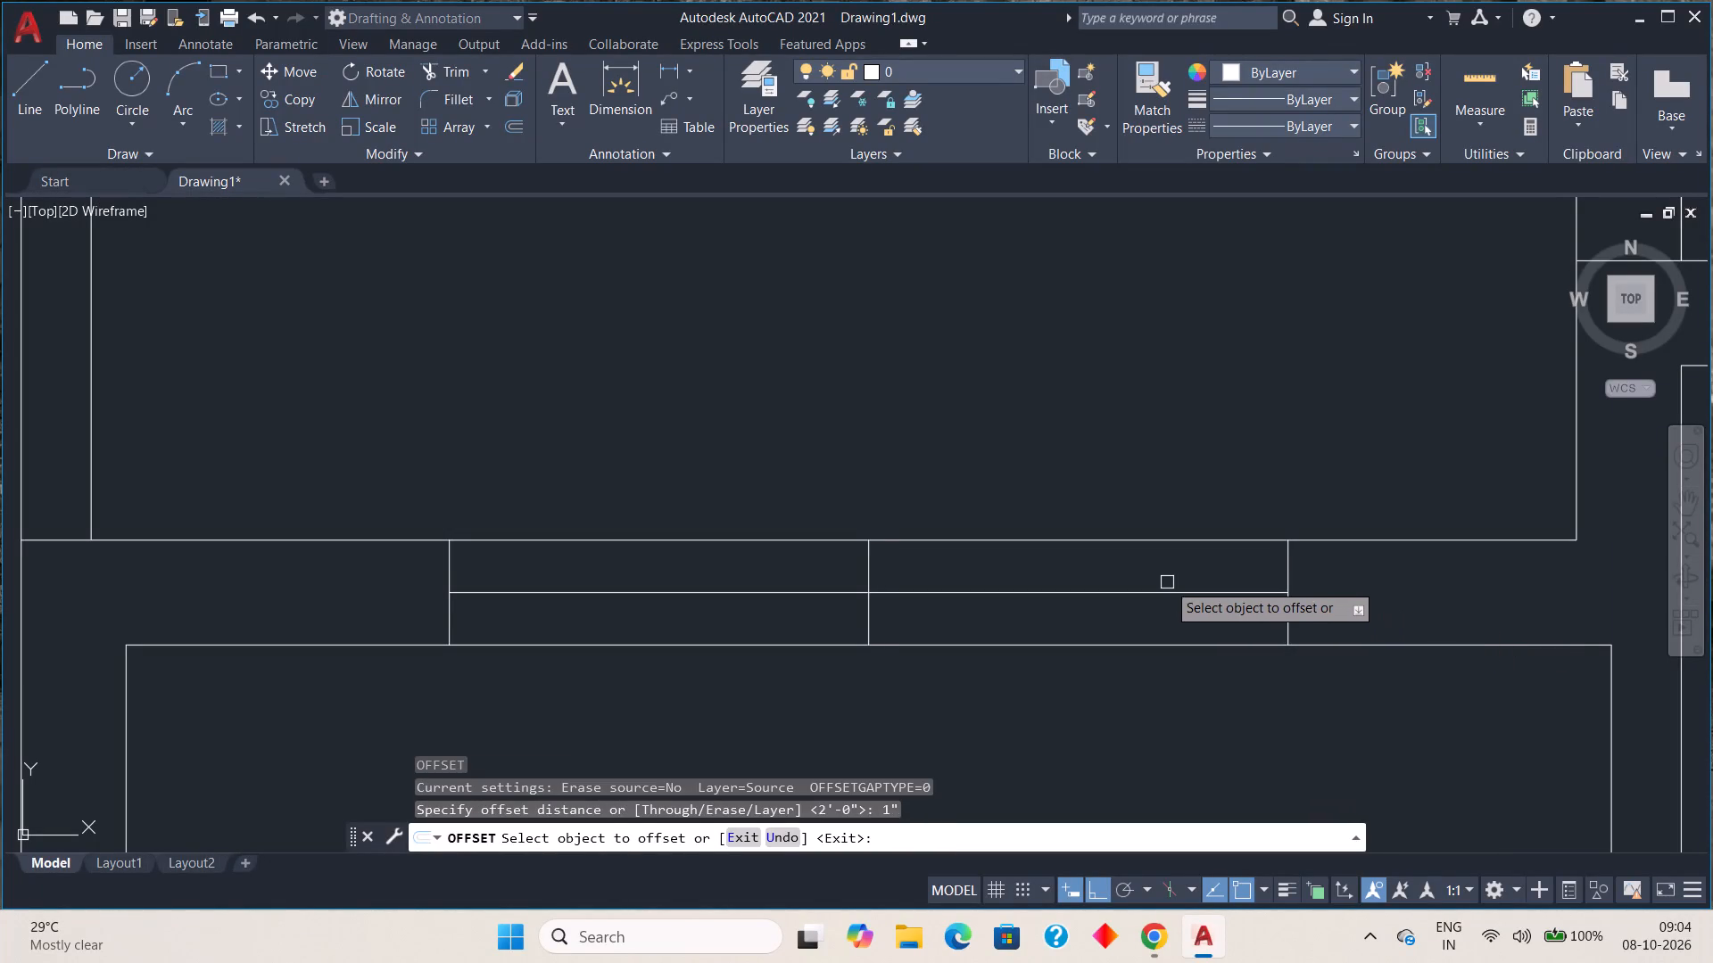
left_click(1167, 592)
left_click(1163, 568)
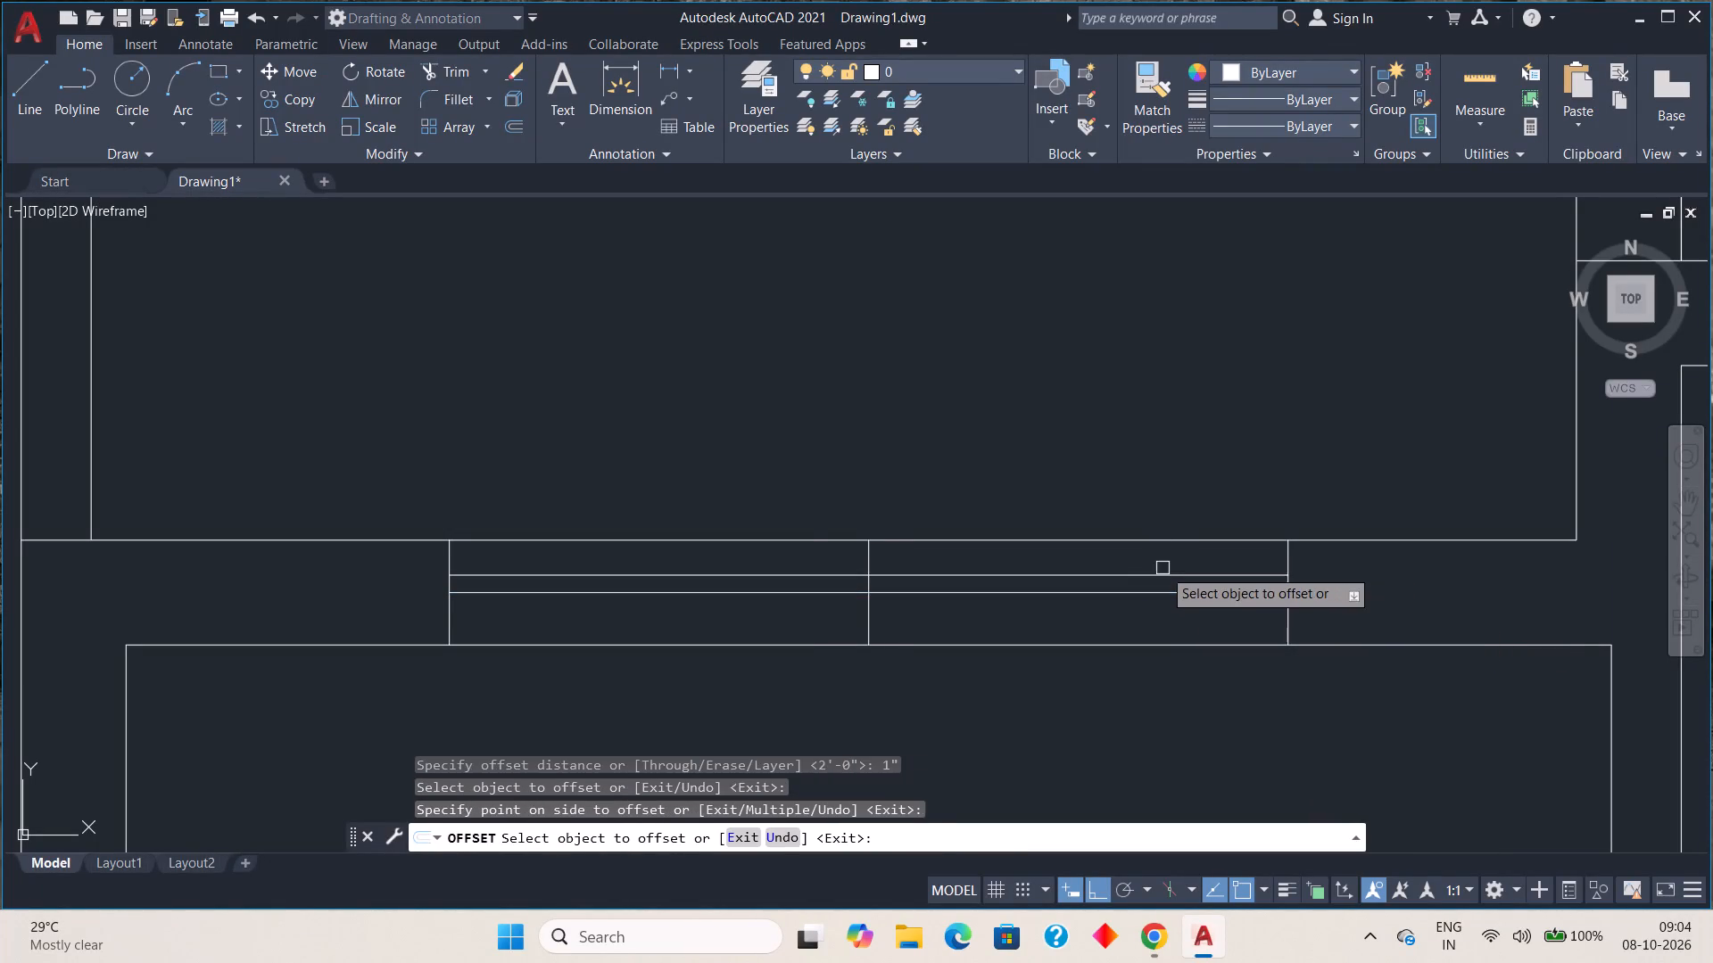
left_click(1156, 596)
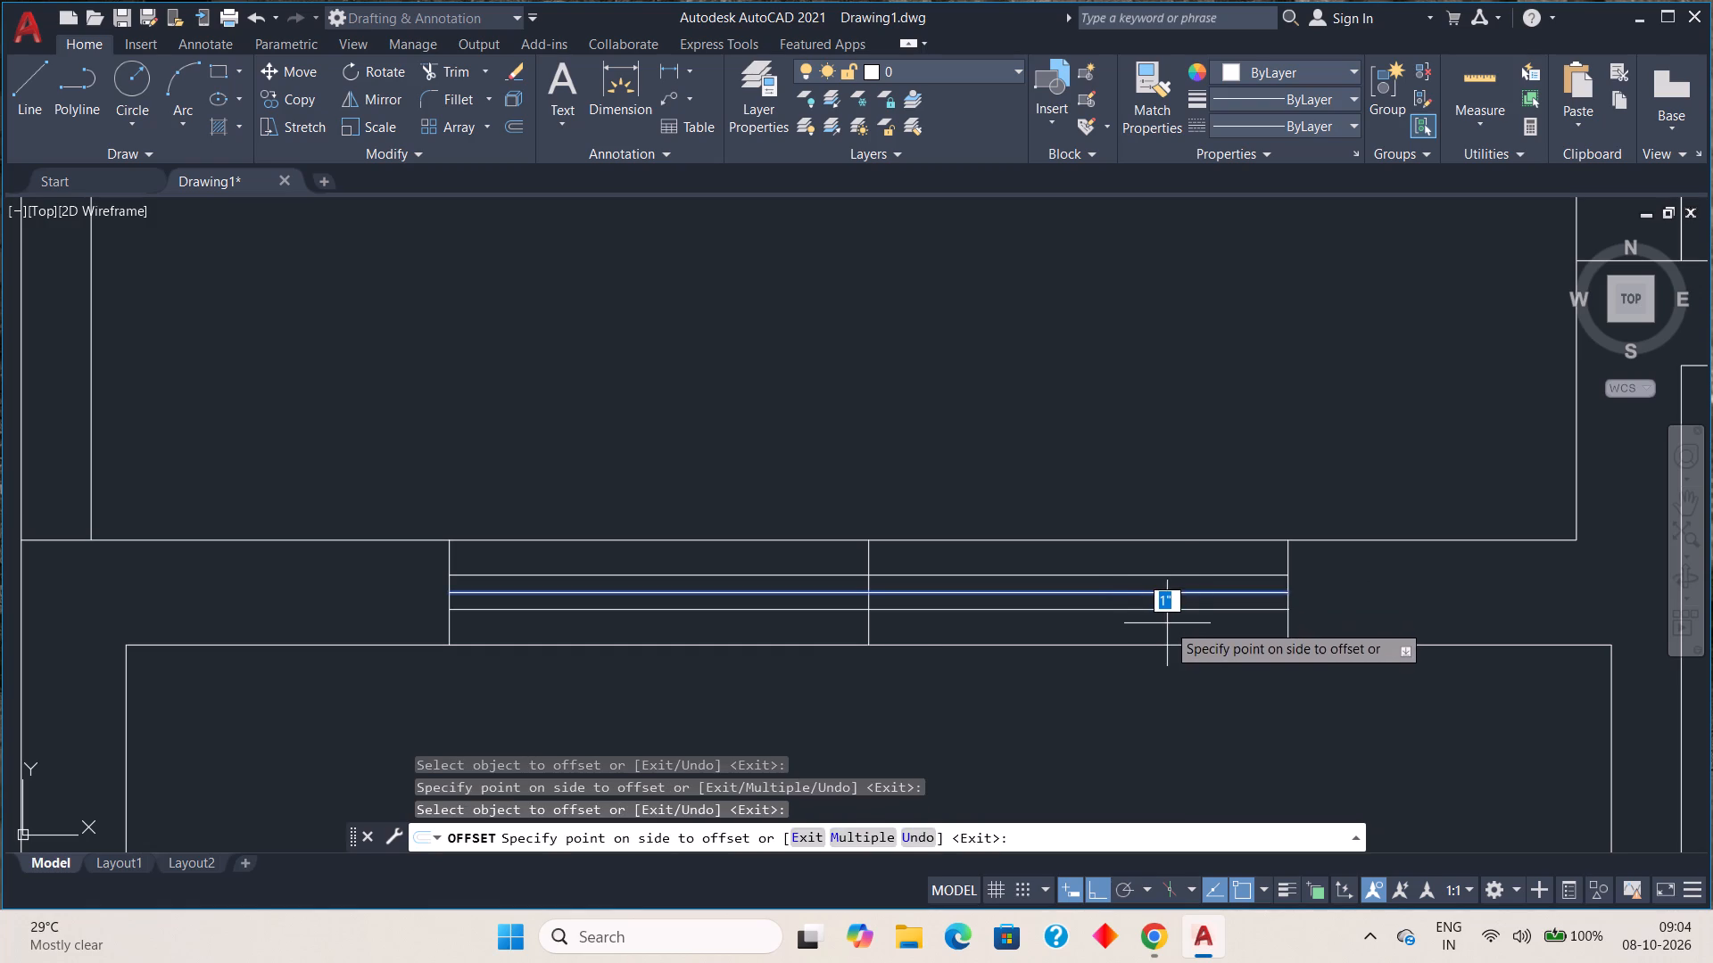
left_click(1167, 623)
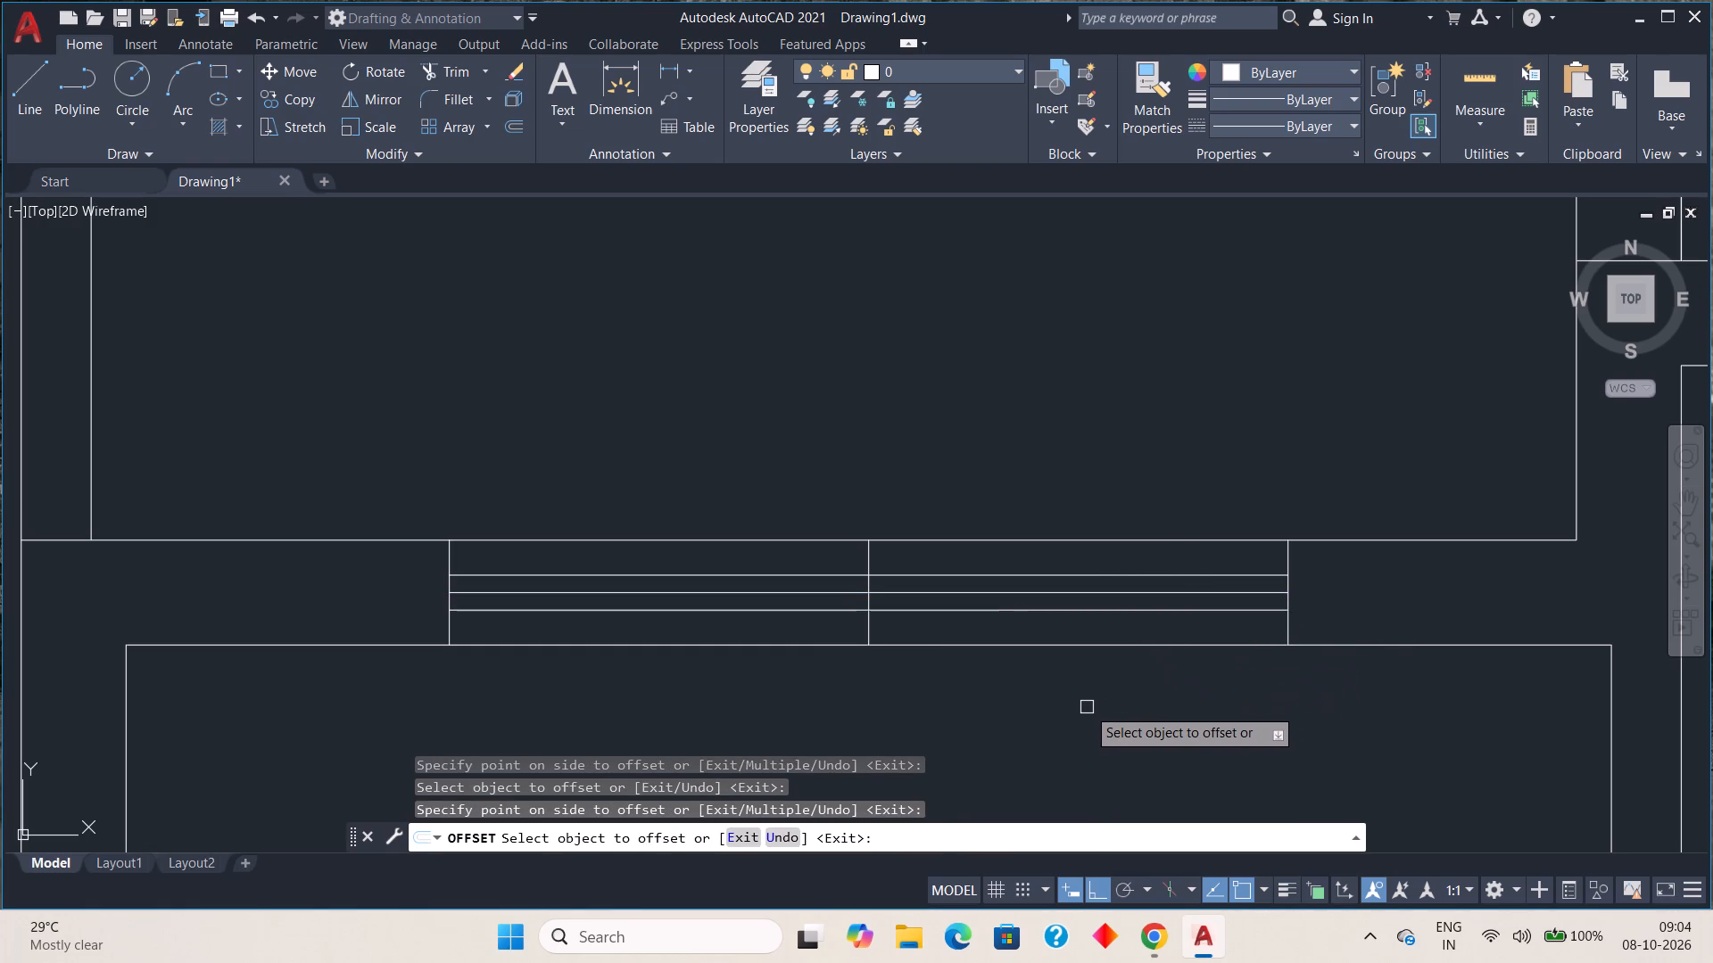
key("Escape")
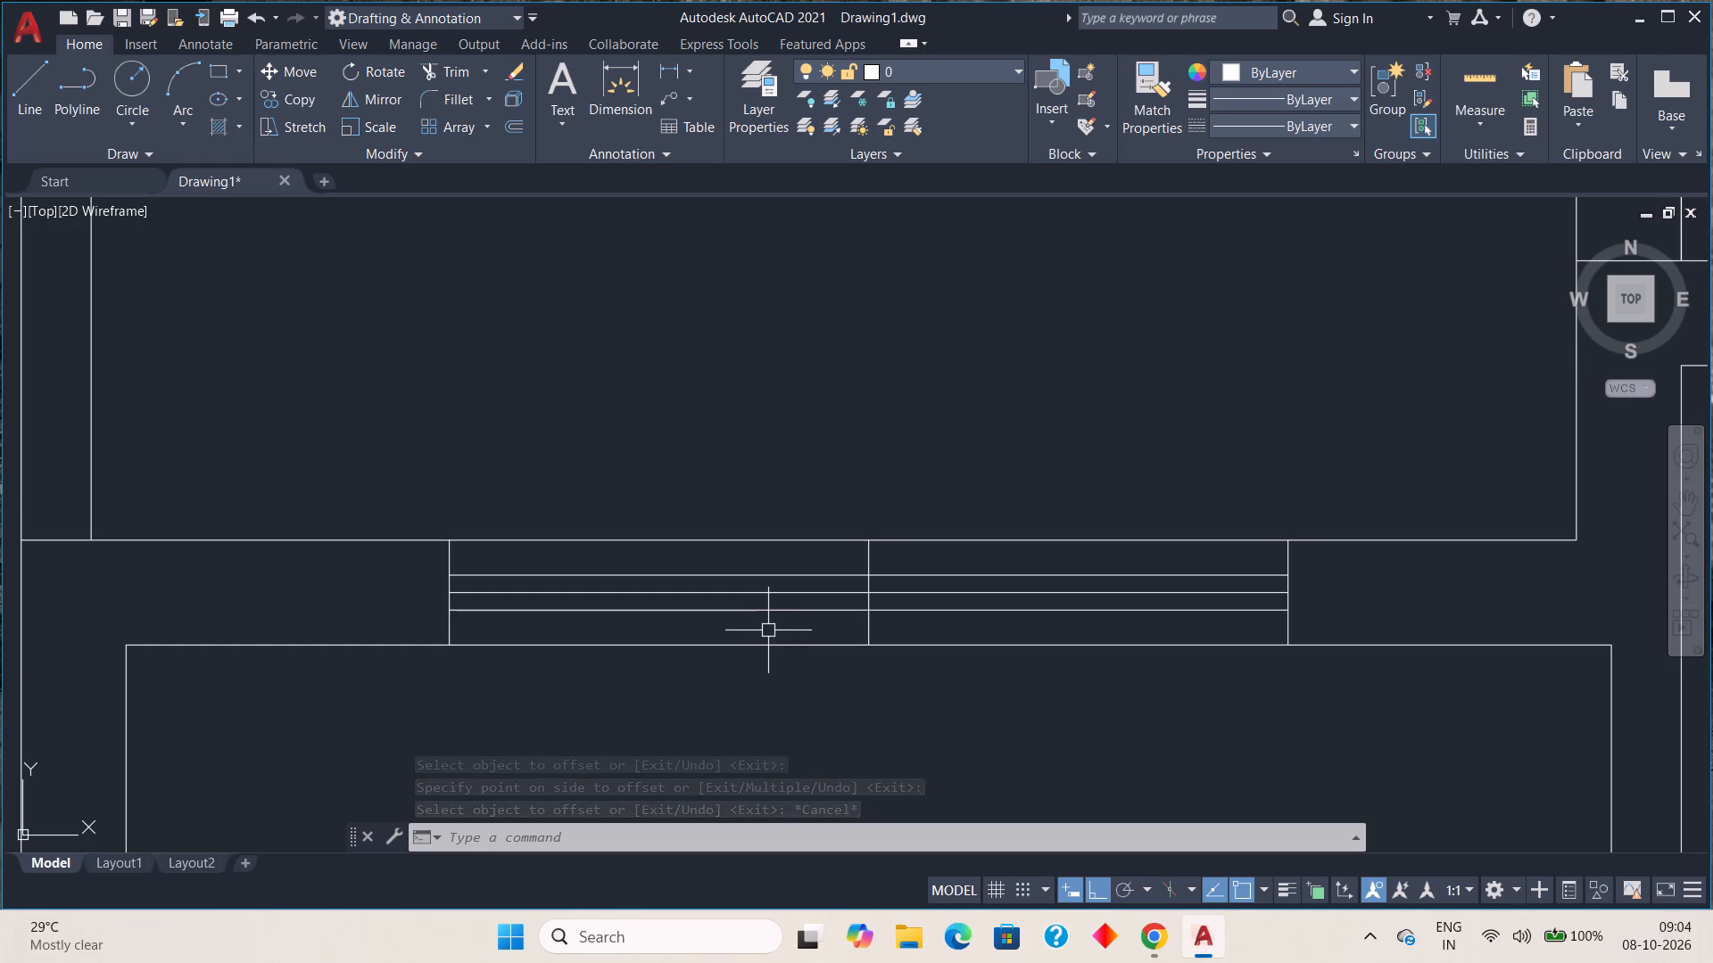
Trim the upper offset line out of the window's first panel and the lower one out of its second panel.
key("t")
key("r")
key("space")
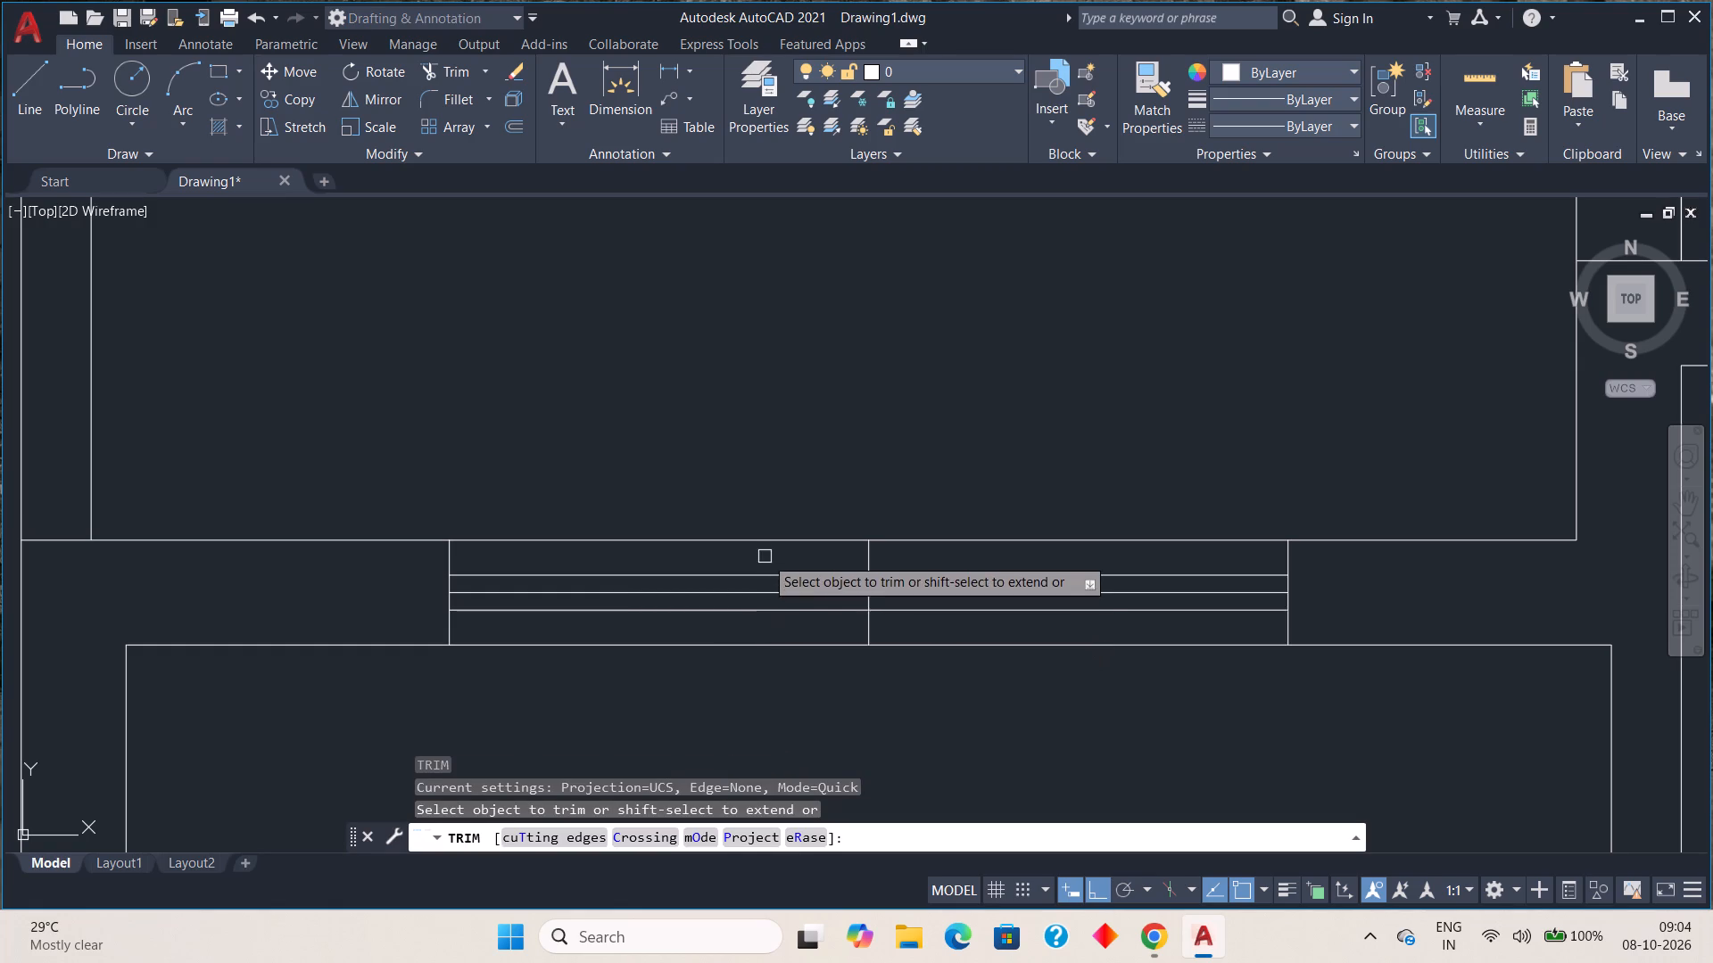
left_click(767, 572)
left_click(923, 611)
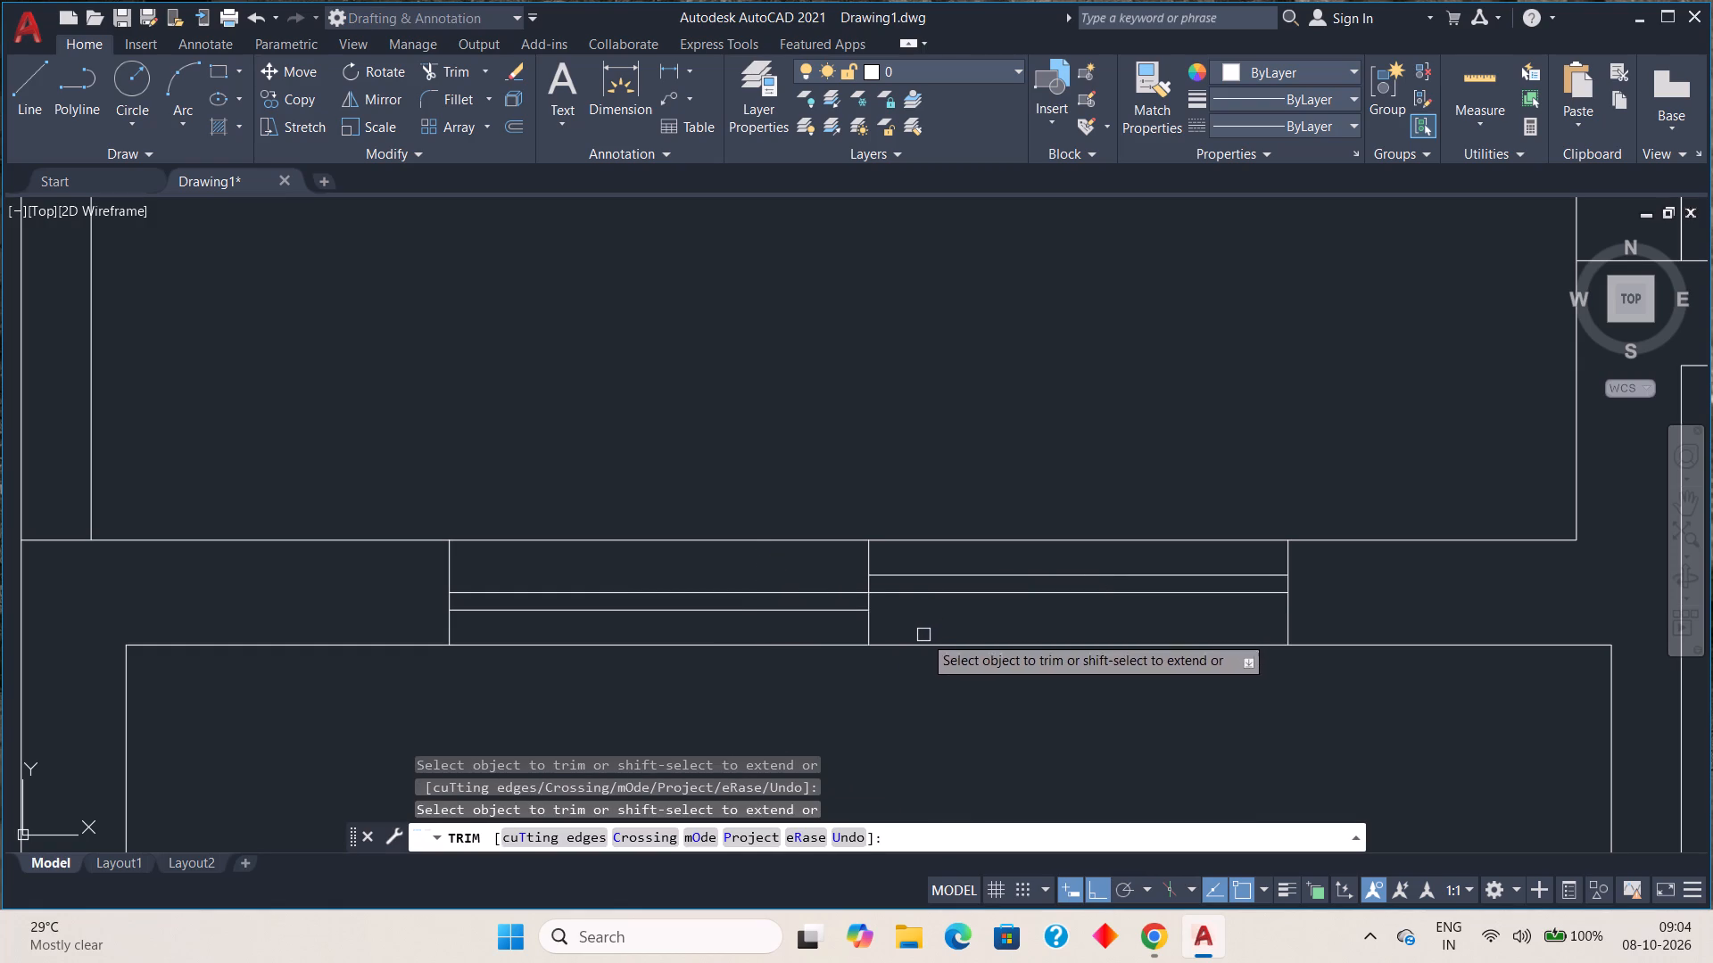
key("Escape")
key("Escape")
Draw a vertical line across the top wall of the adjacent room to the east, at the wall's midpoint.
scroll(954, 630, "down", 1)
scroll(1127, 541, "down", 2)
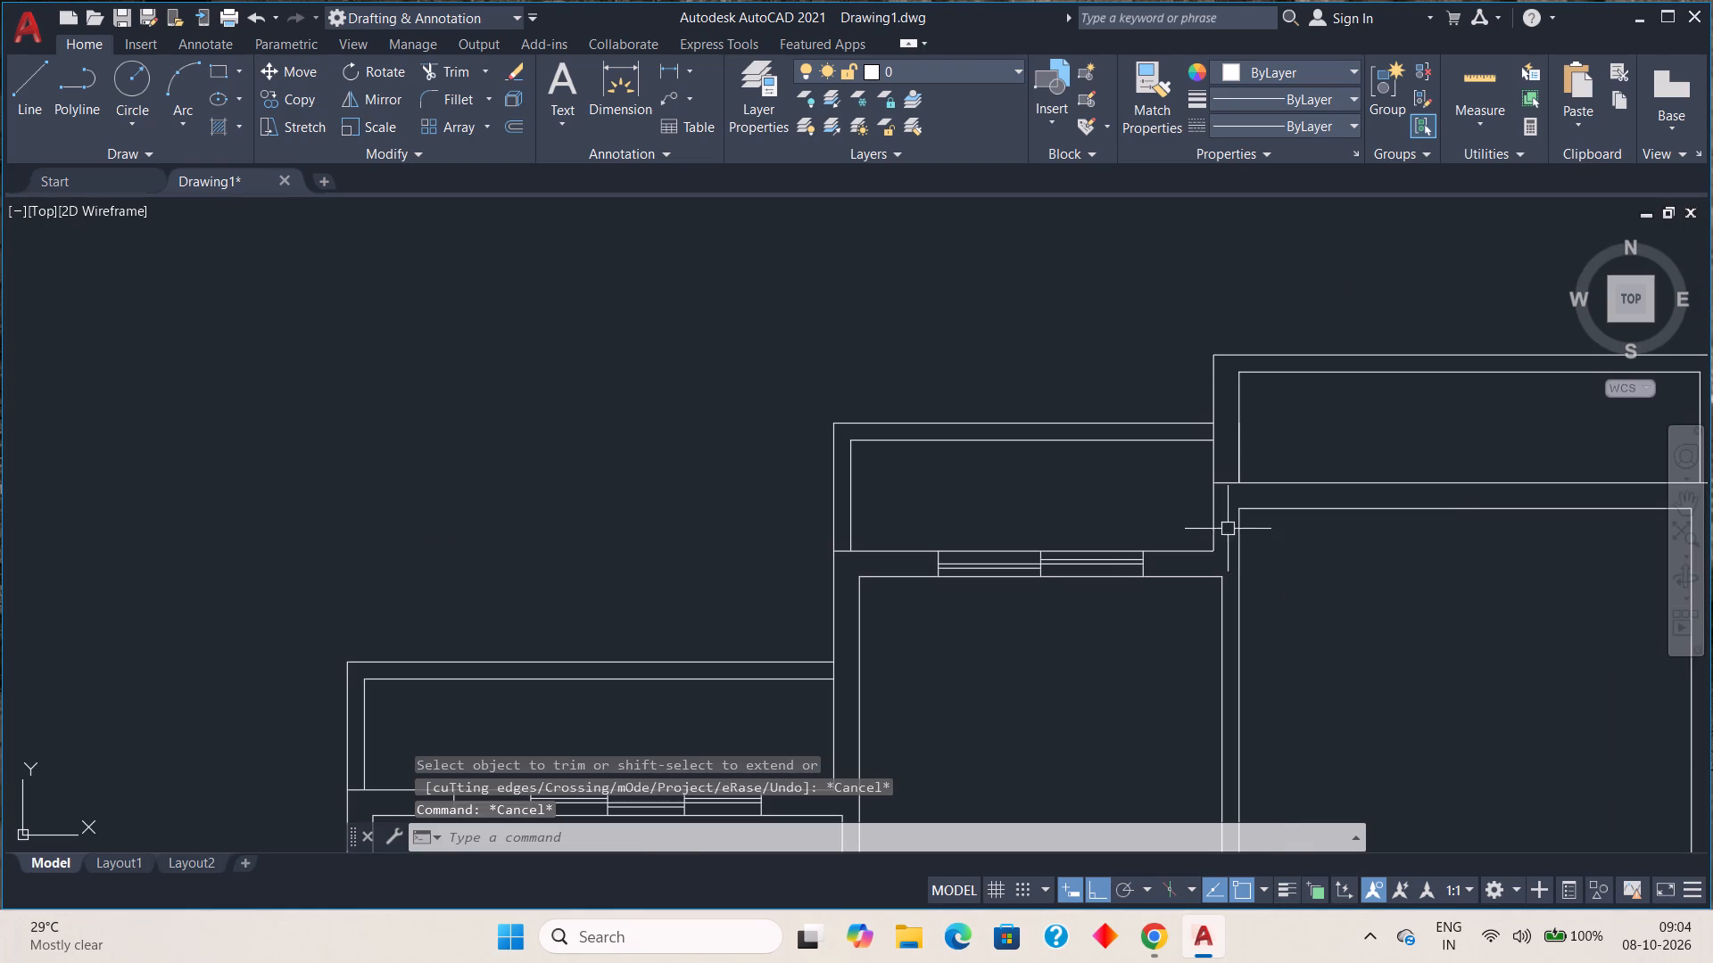
middle_click_drag(1403, 547, 898, 604)
key("l")
key("space")
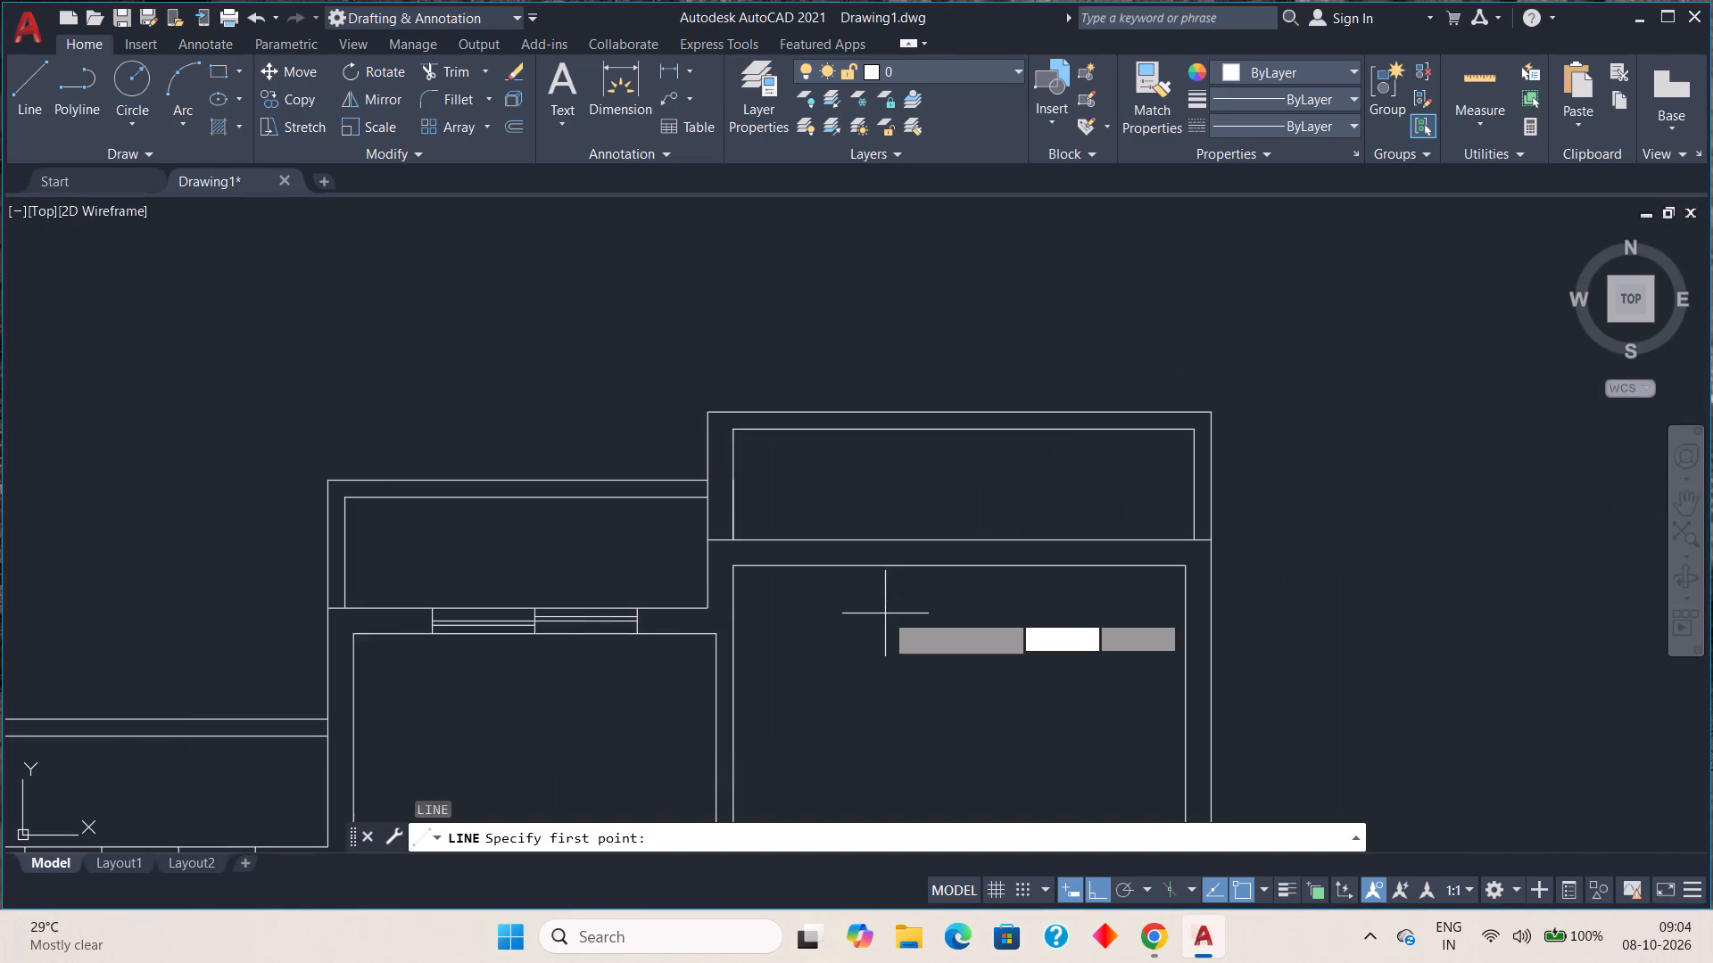
left_click(958, 568)
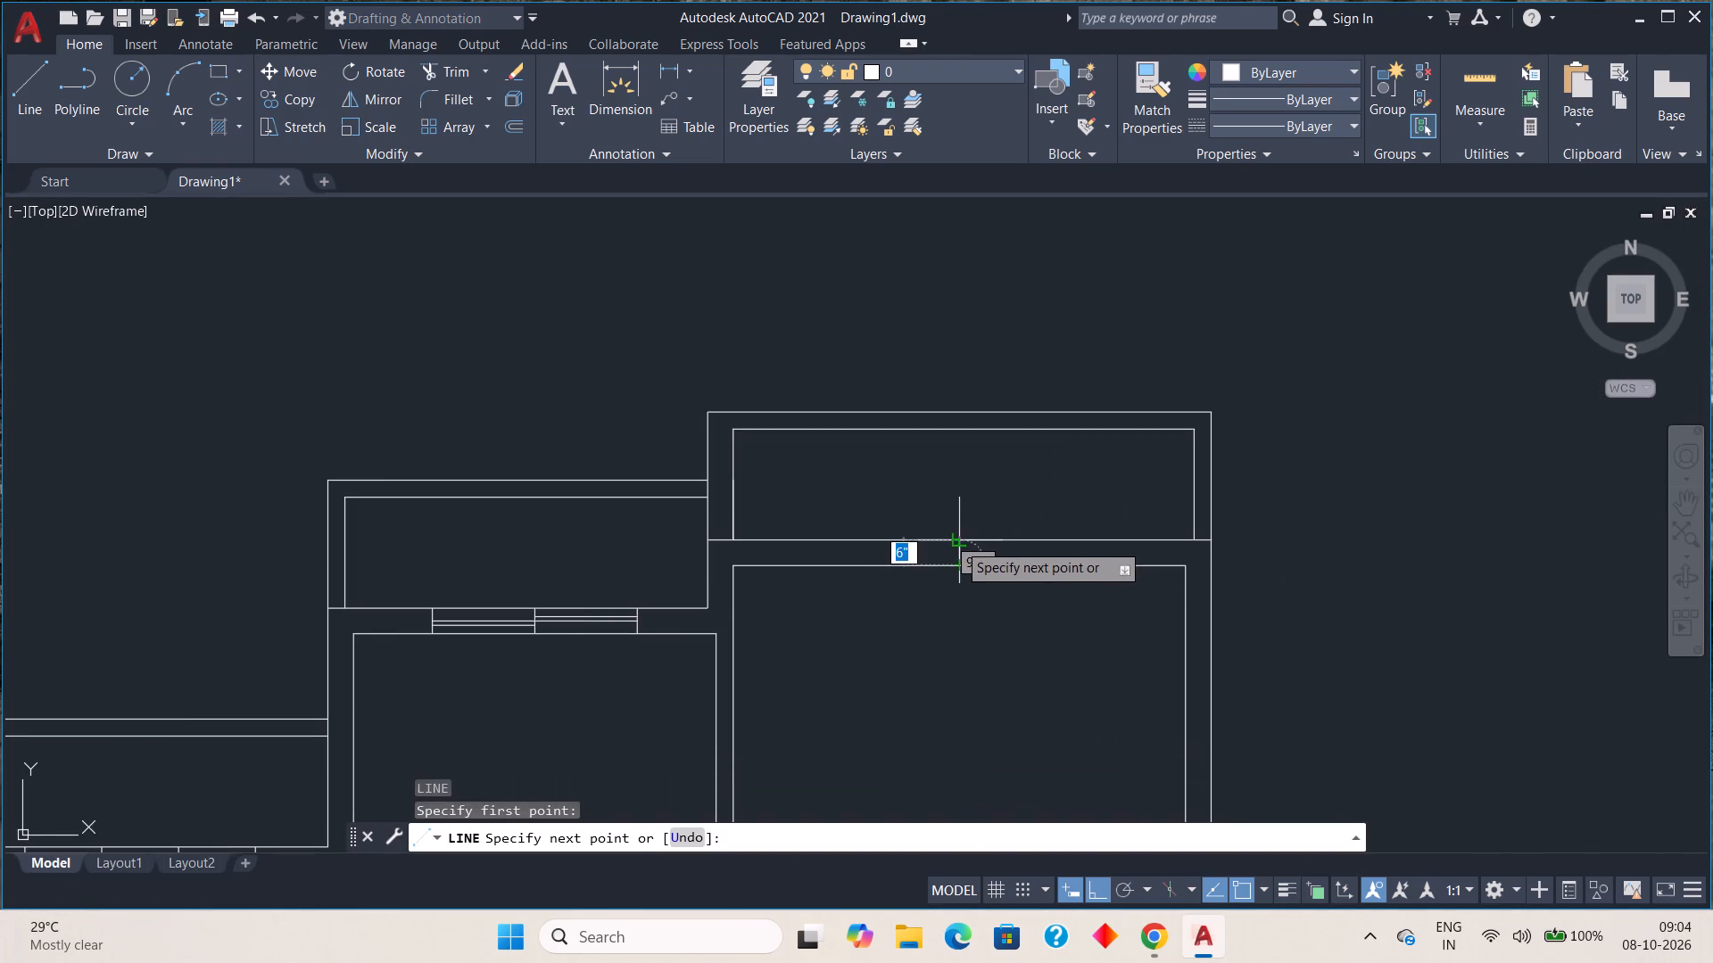
scroll(957, 539, "up", 3)
left_click(958, 549)
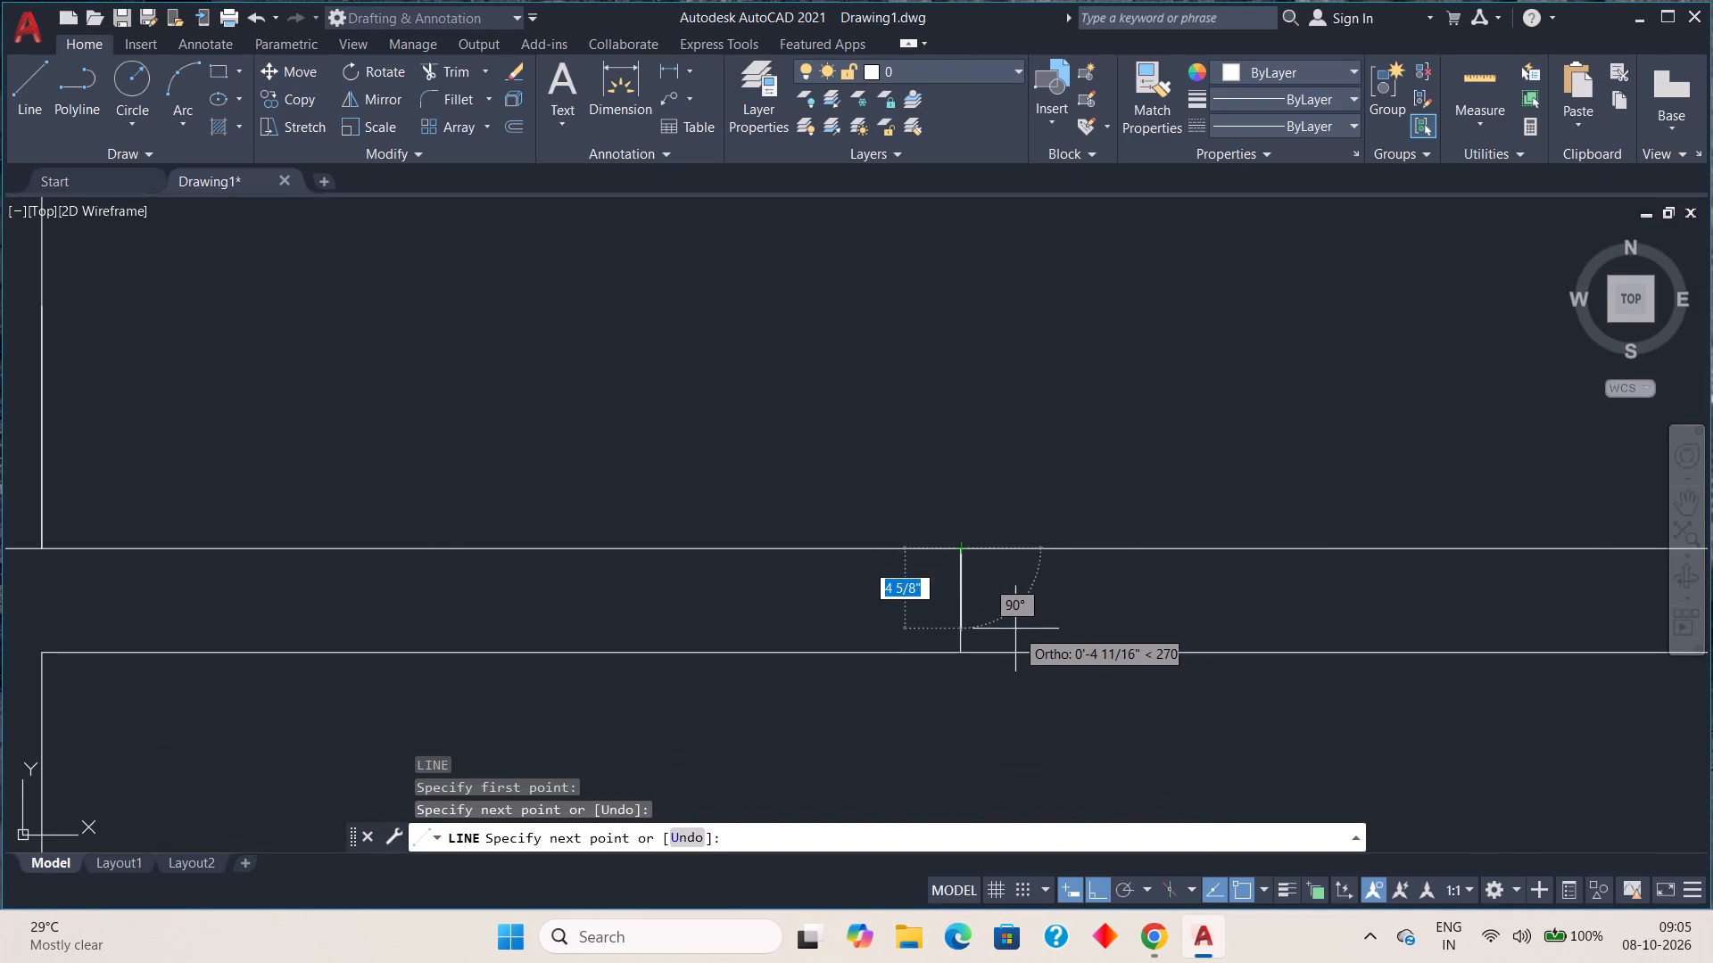
key("Escape")
Offset the vertical line in the eastern room's top wall by 2.5' to both sides.
key("o")
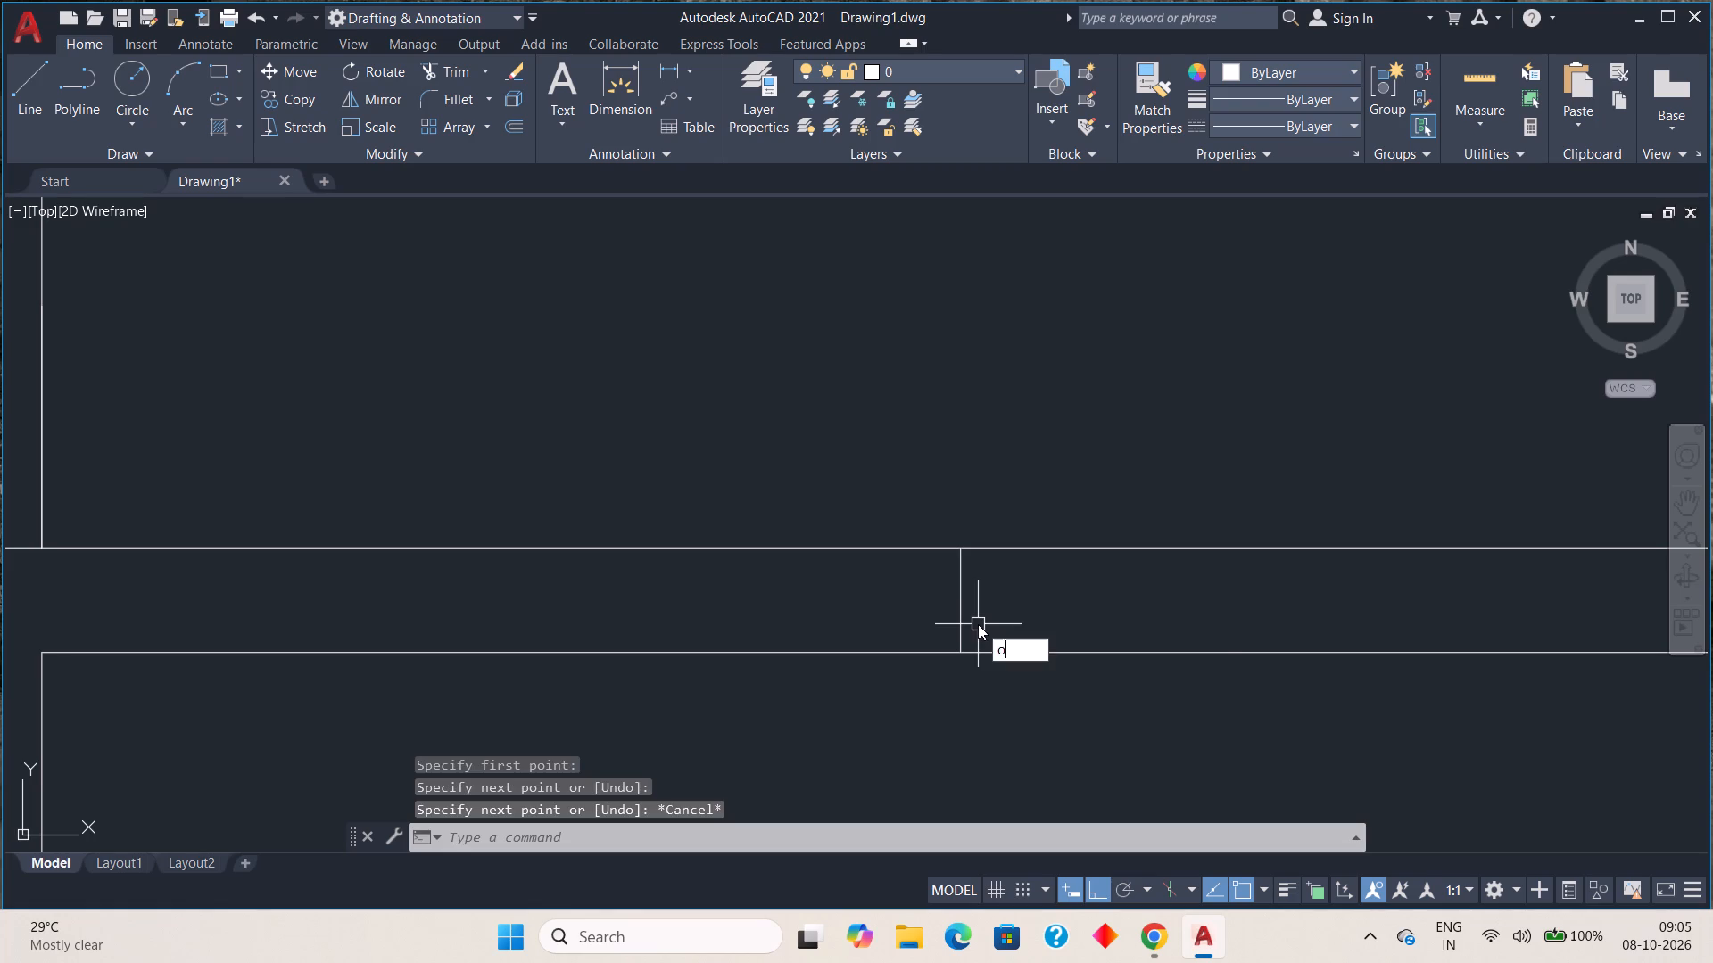
key("Return")
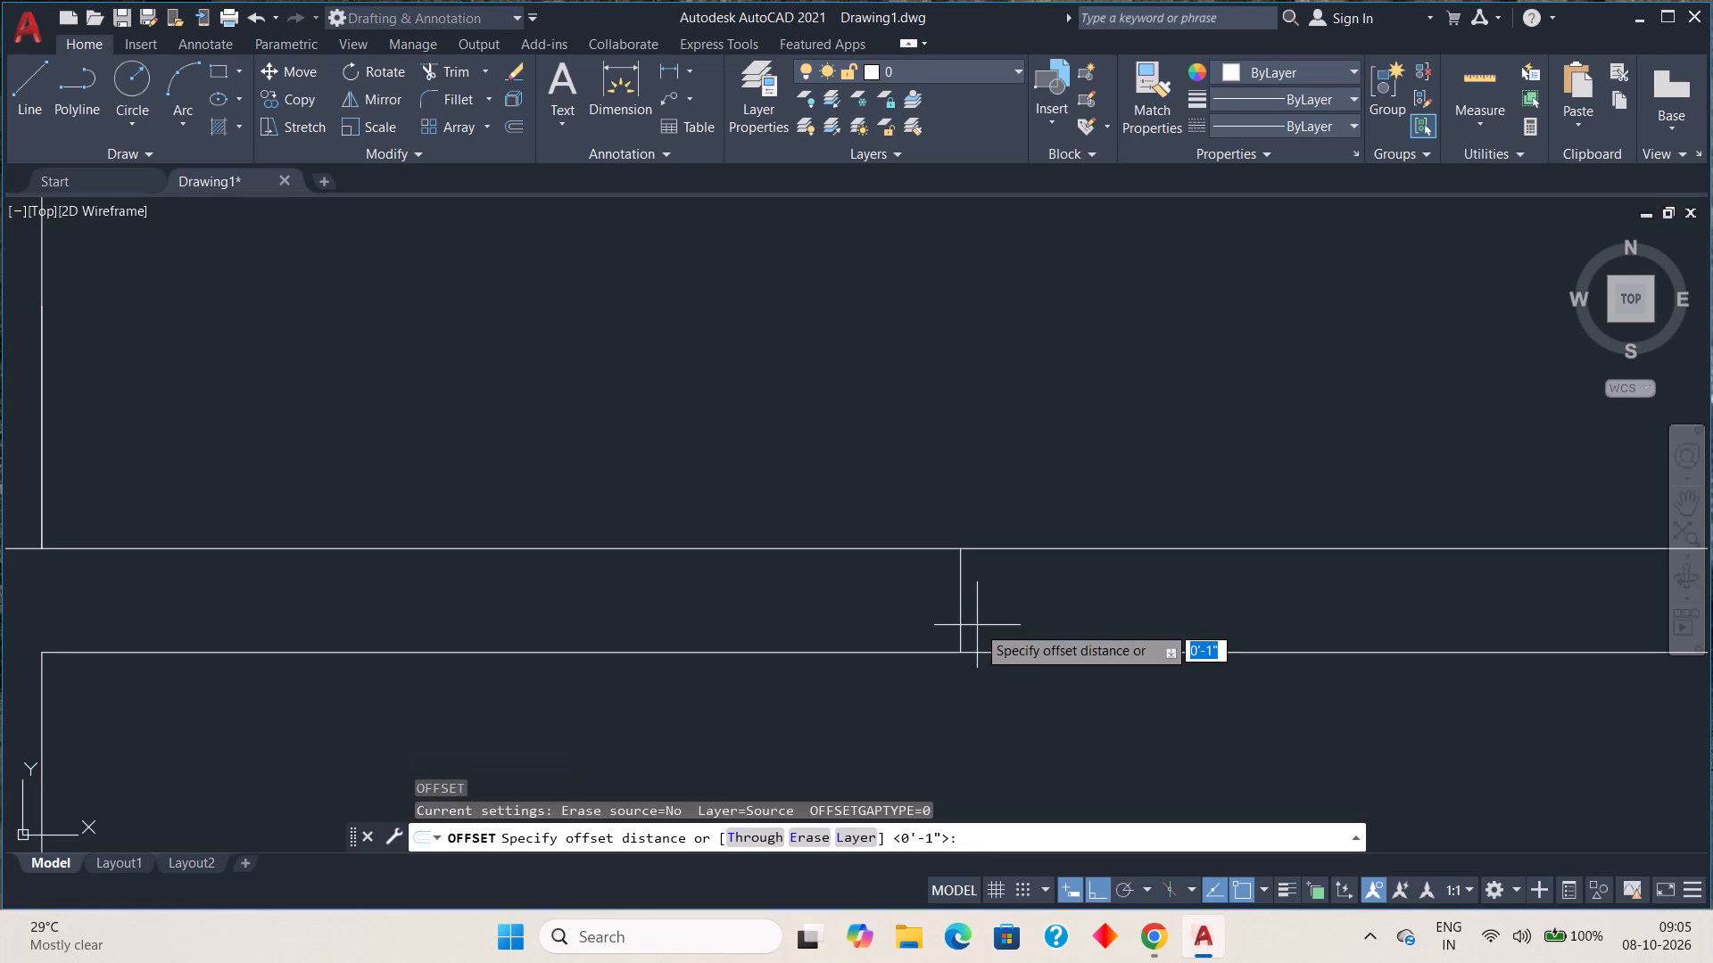
key("2")
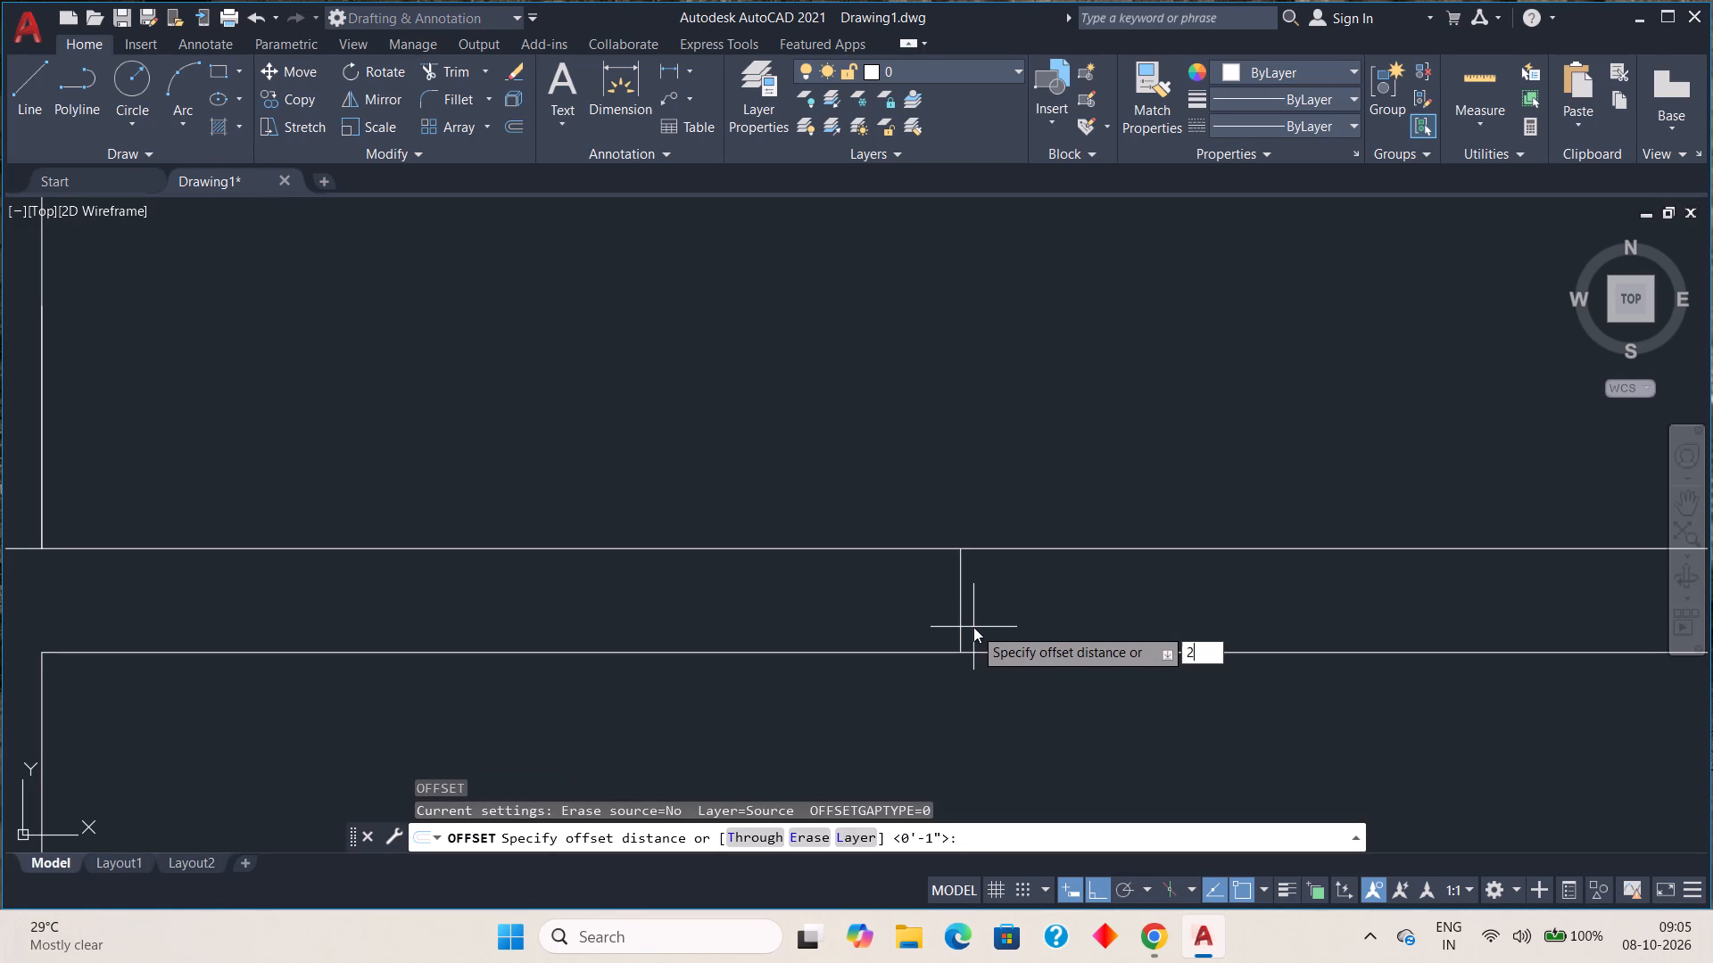
type(".5")
key("apostrophe")
key("Return")
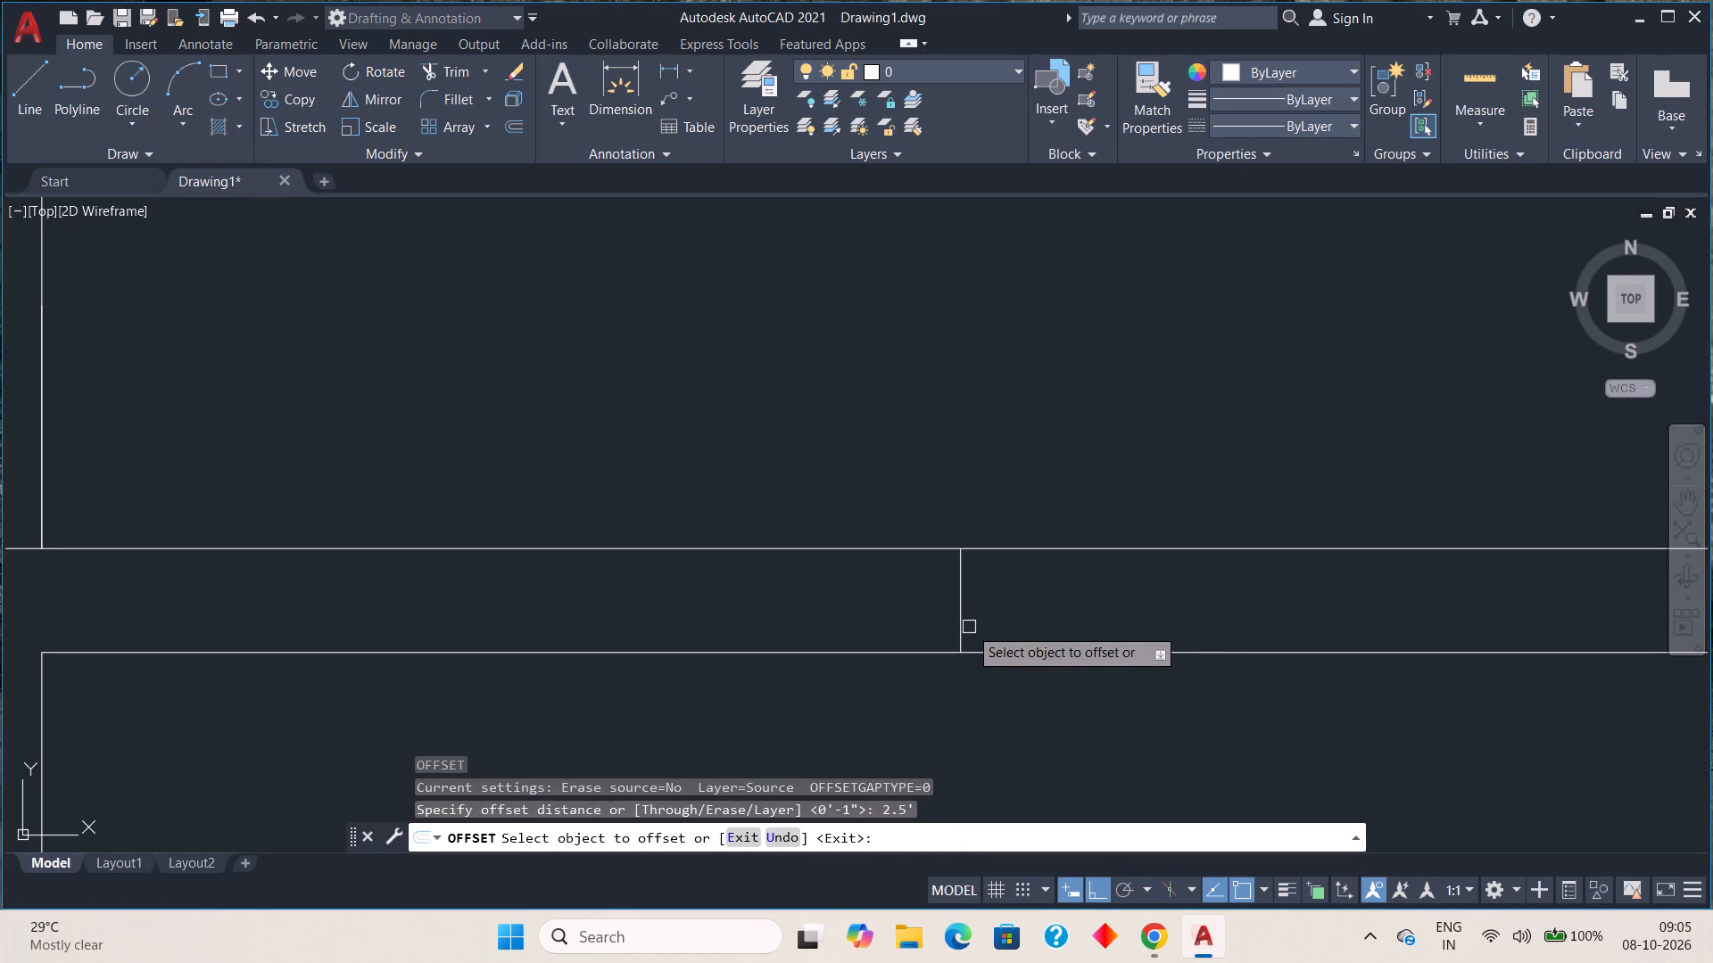
left_click(963, 619)
left_click(765, 605)
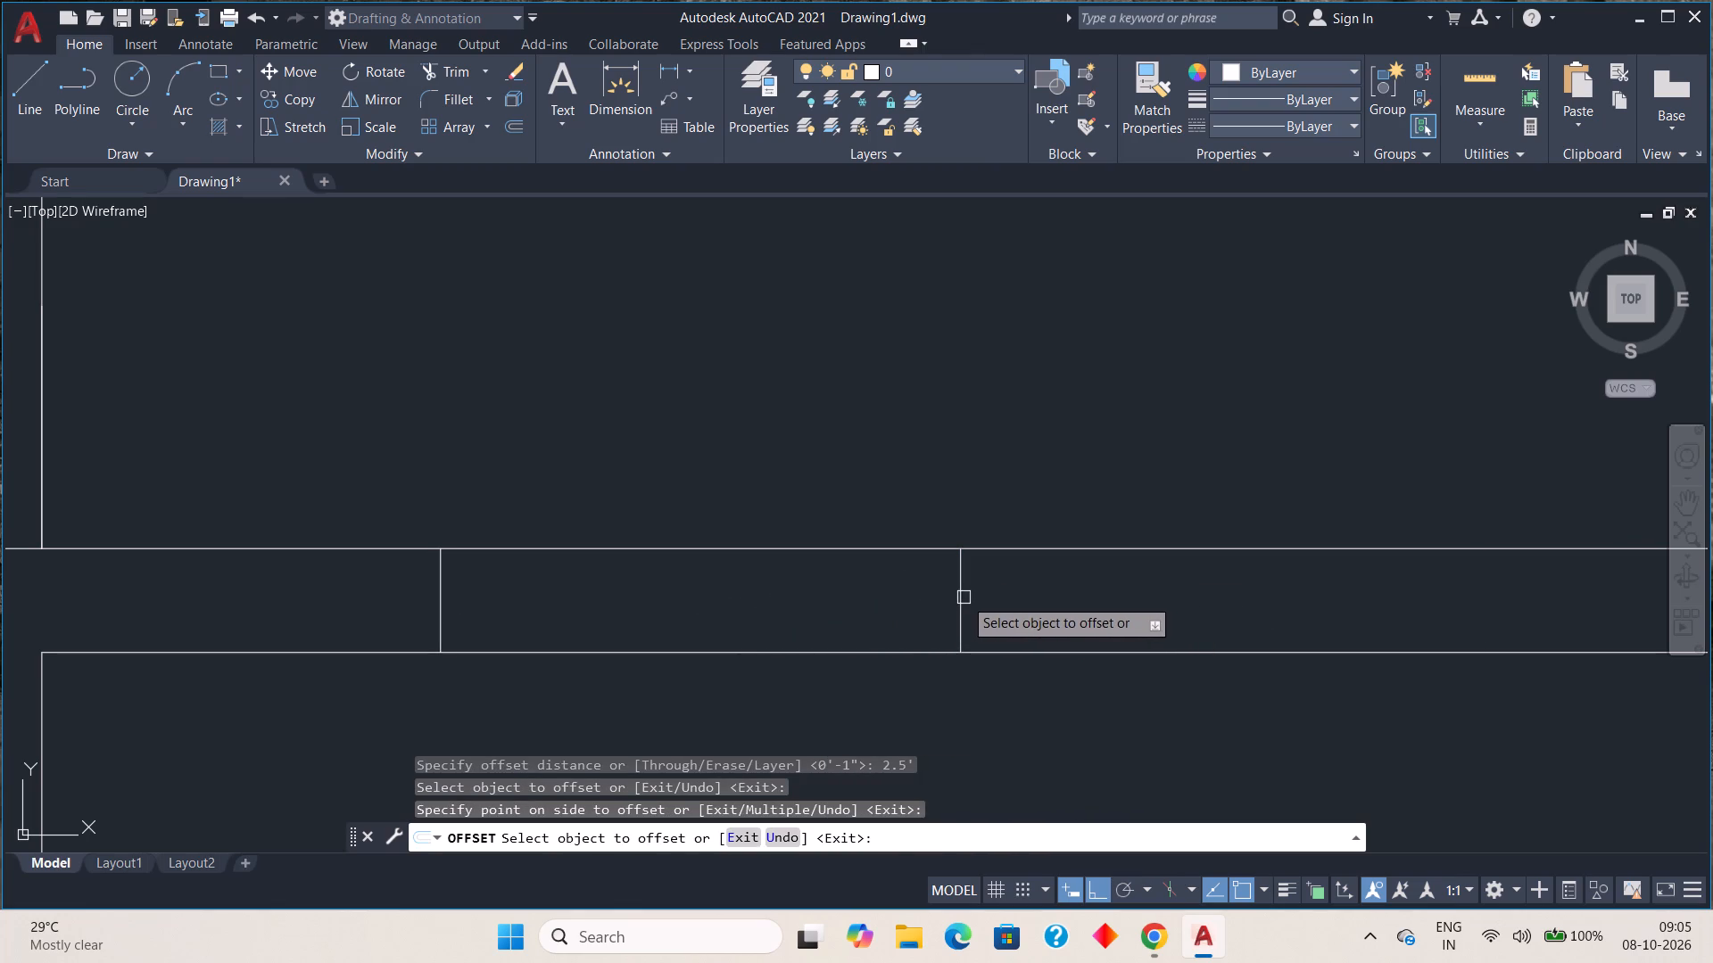
left_click(964, 597)
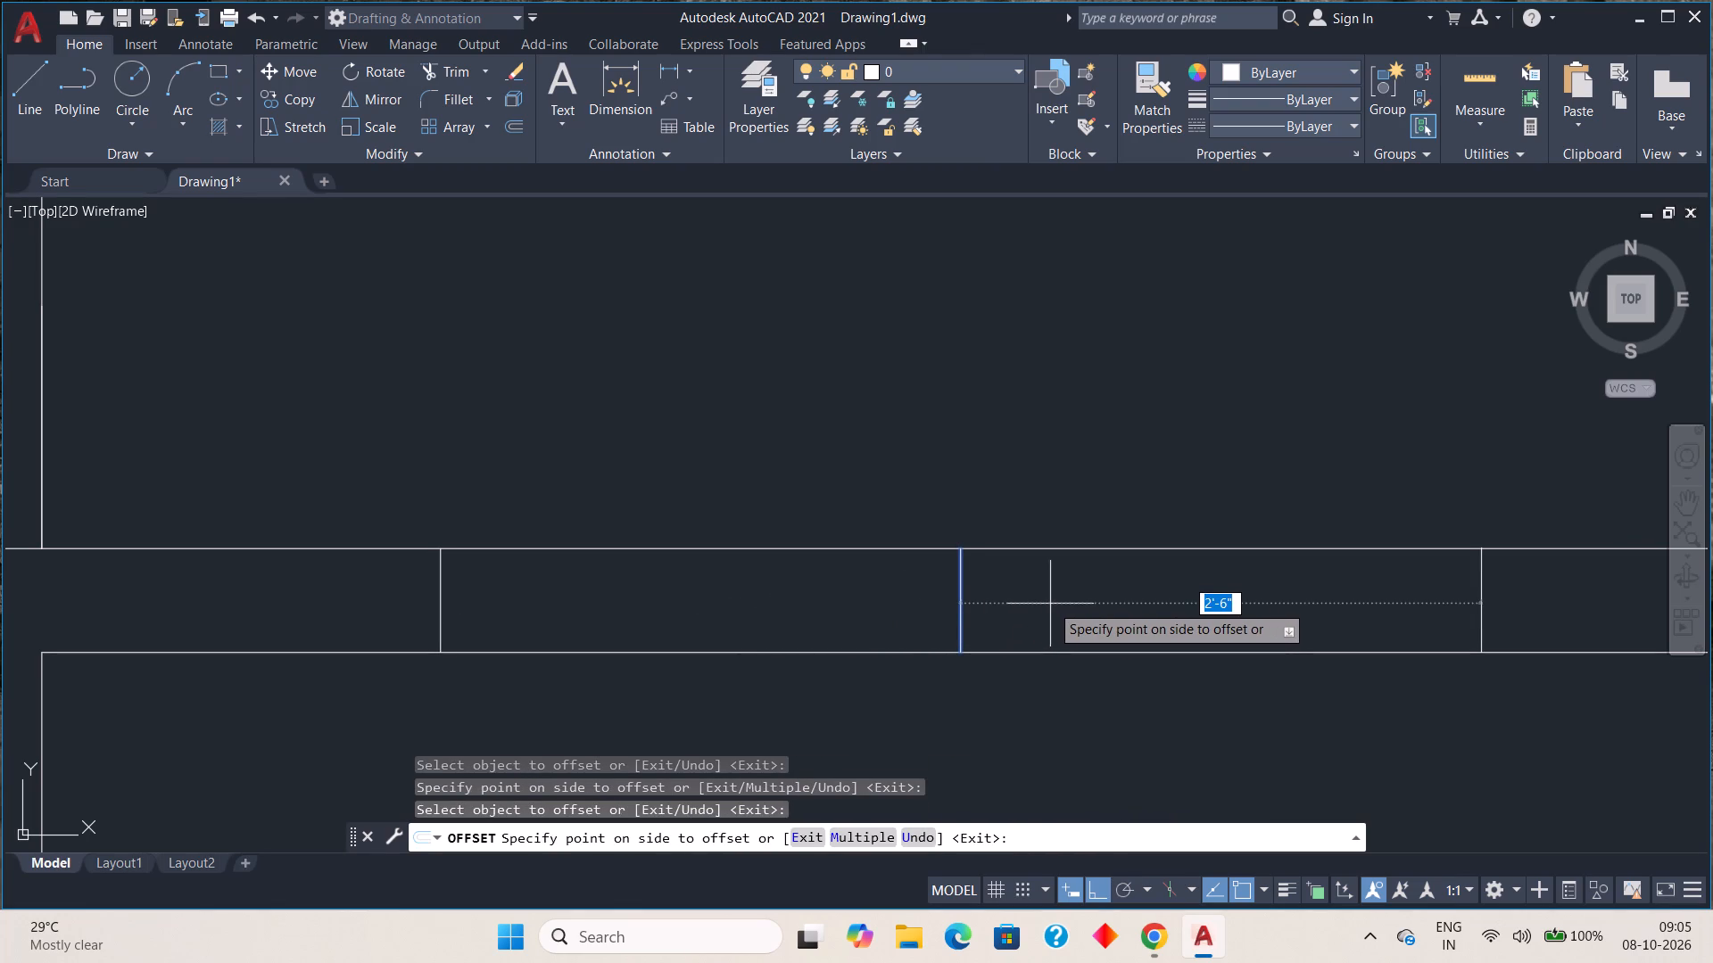
left_click(1050, 604)
key("Escape")
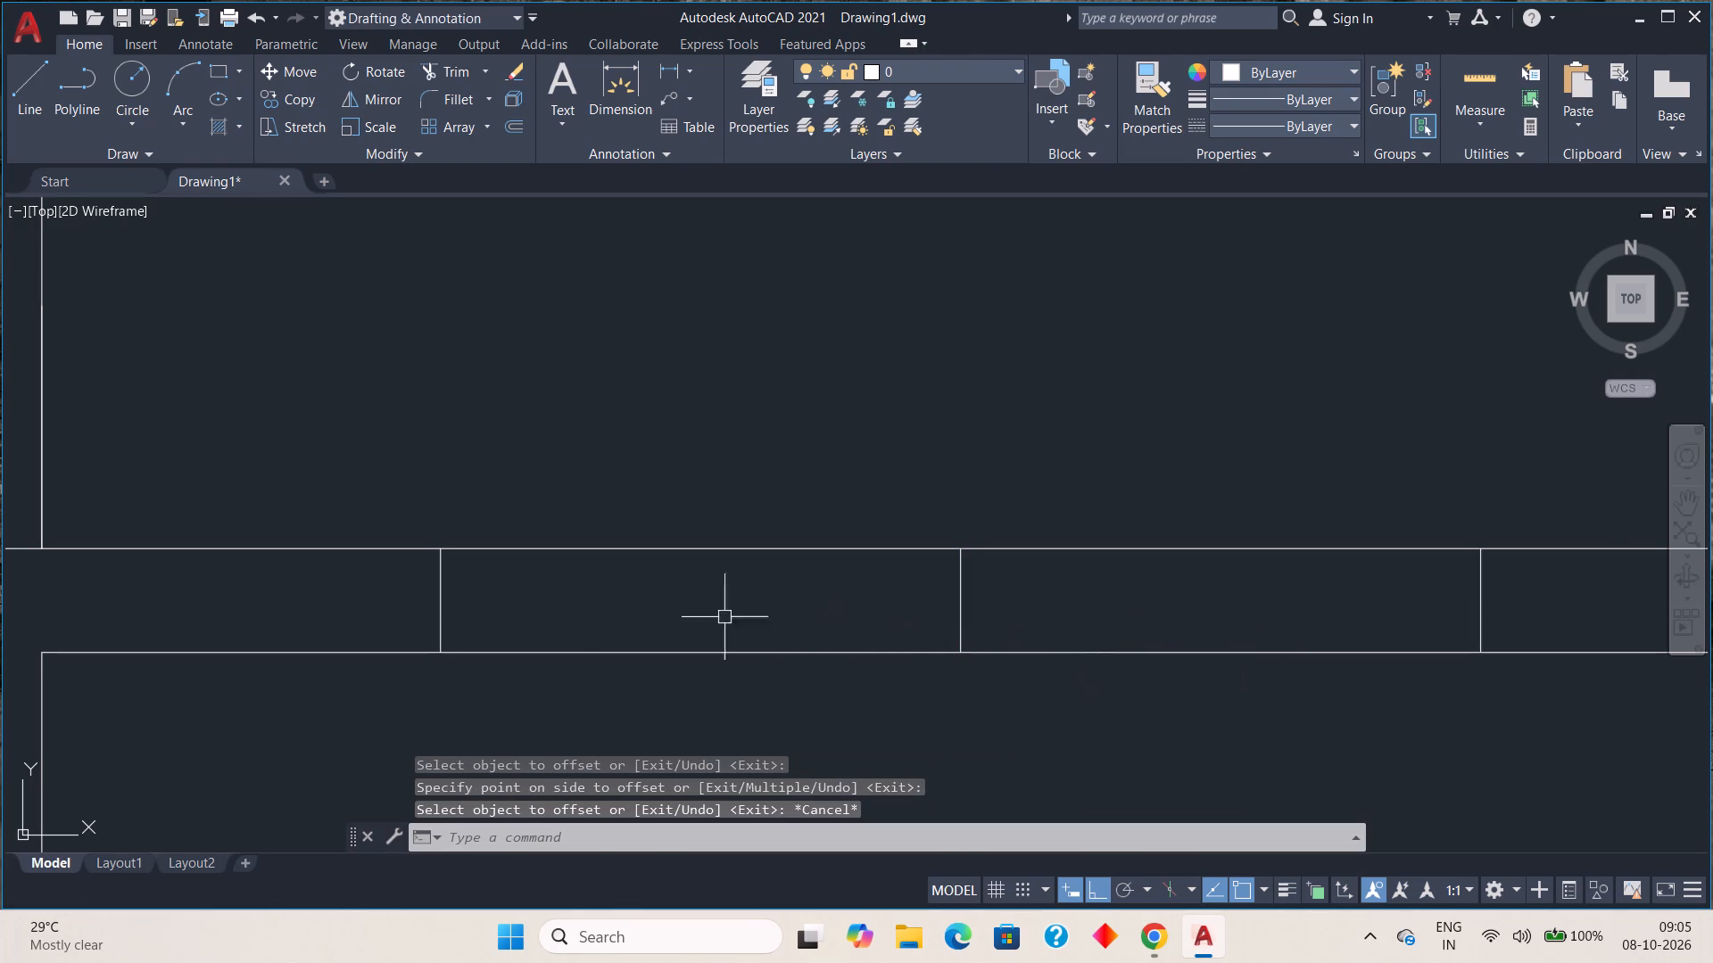
Draw a horizontal centre line through the eastern room's top-wall window, between the midpoints of its two end lines.
type("l")
key("space")
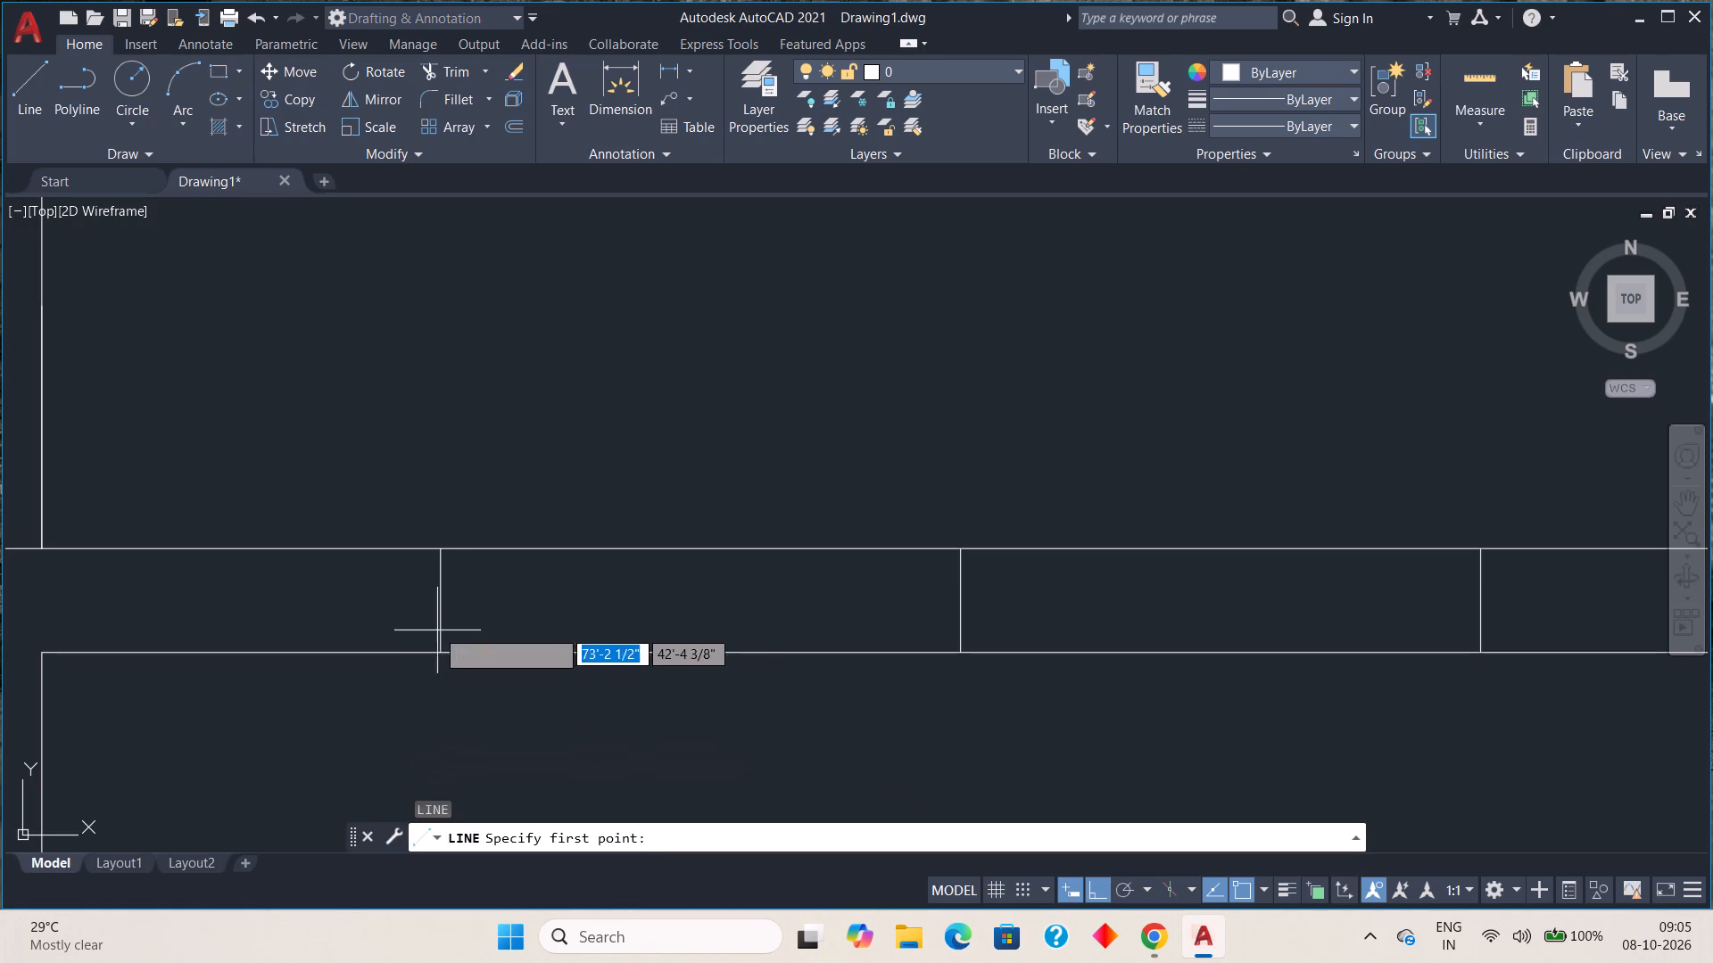
left_click(440, 602)
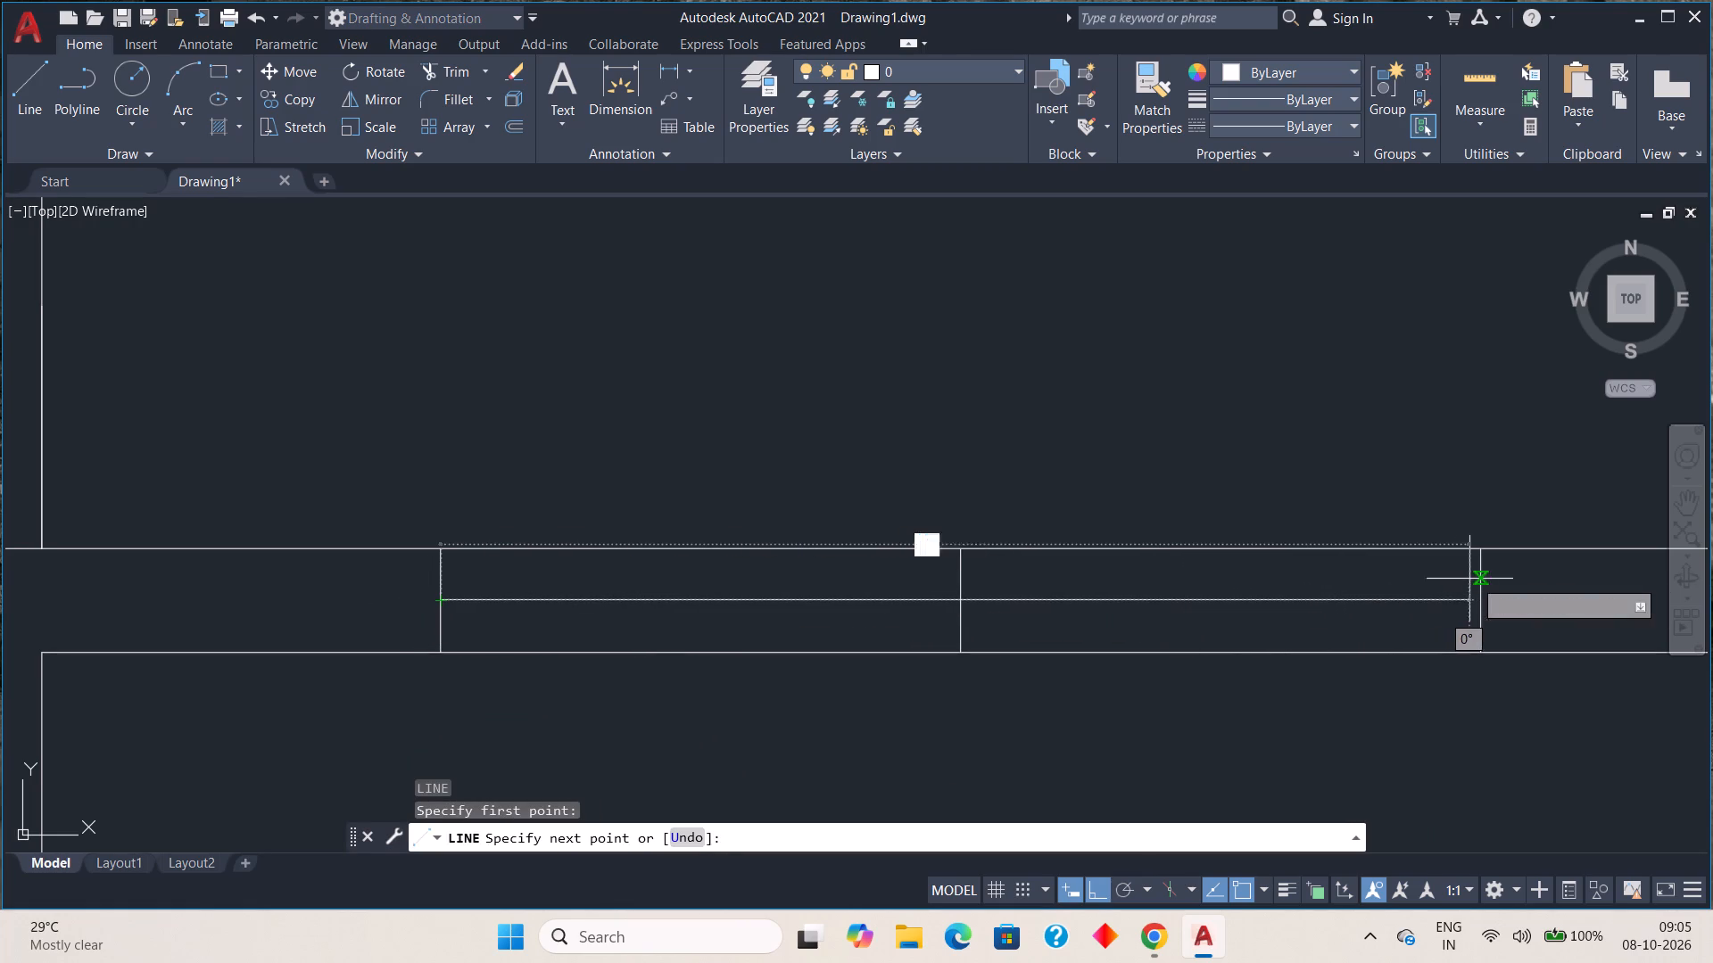
left_click(1479, 597)
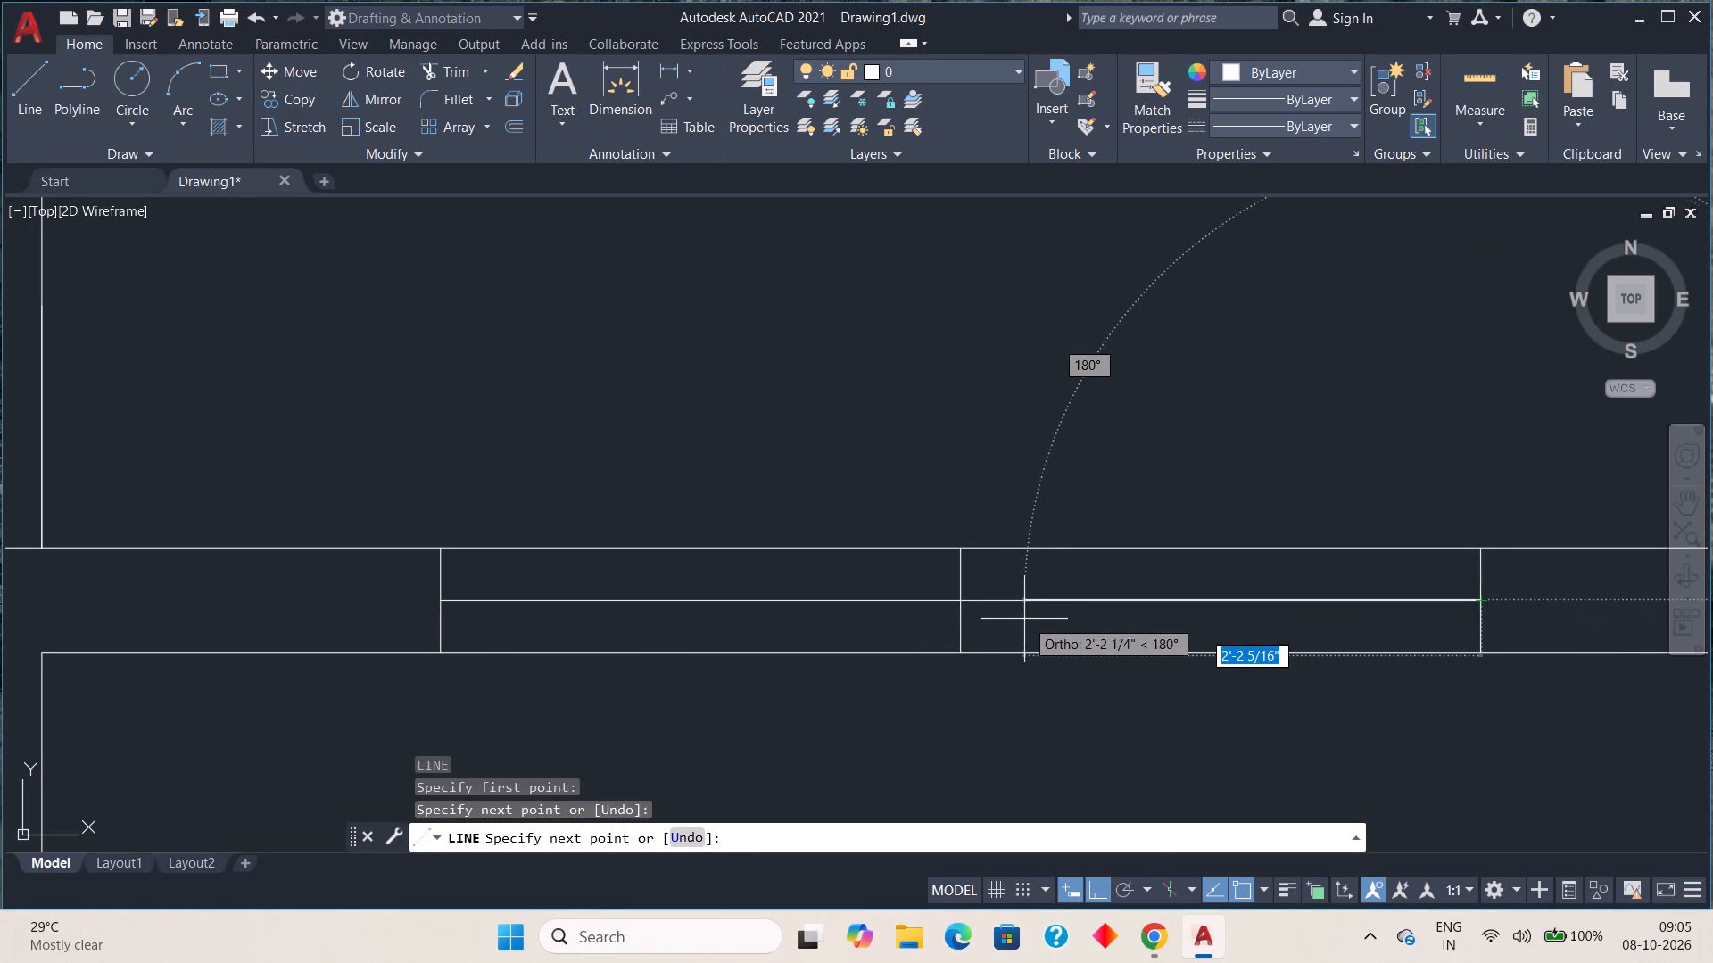
key("Escape")
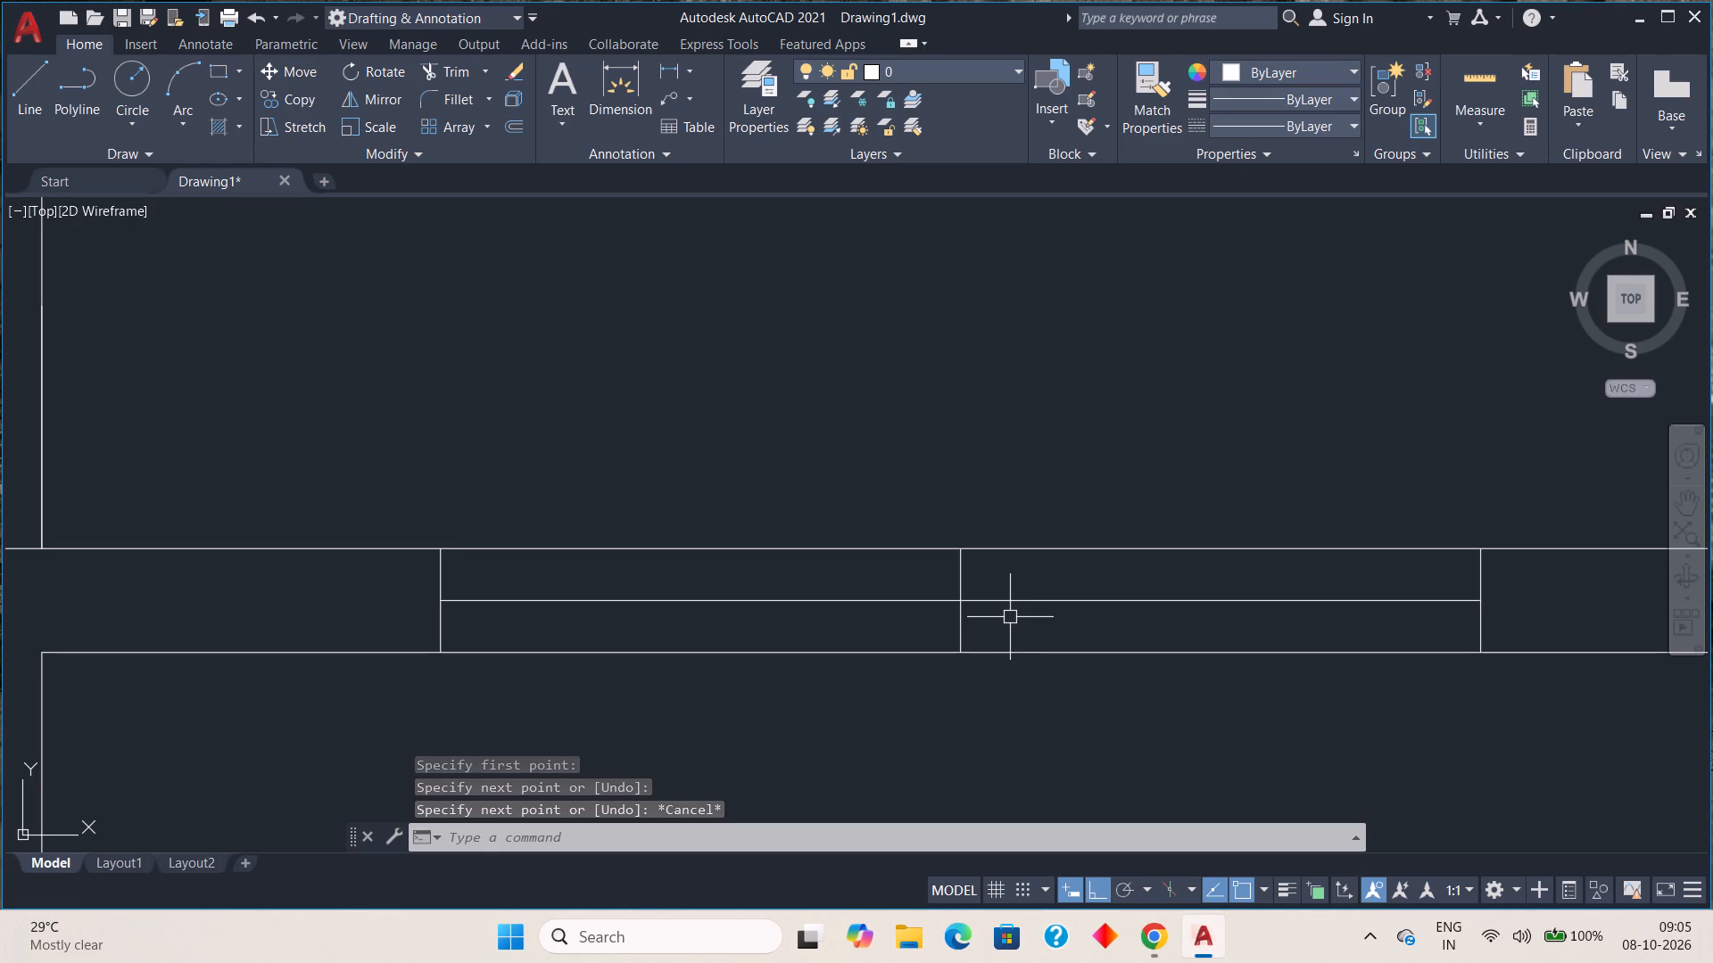
Offset the eastern room window's horizontal centre line by 1" below and above.
key("o")
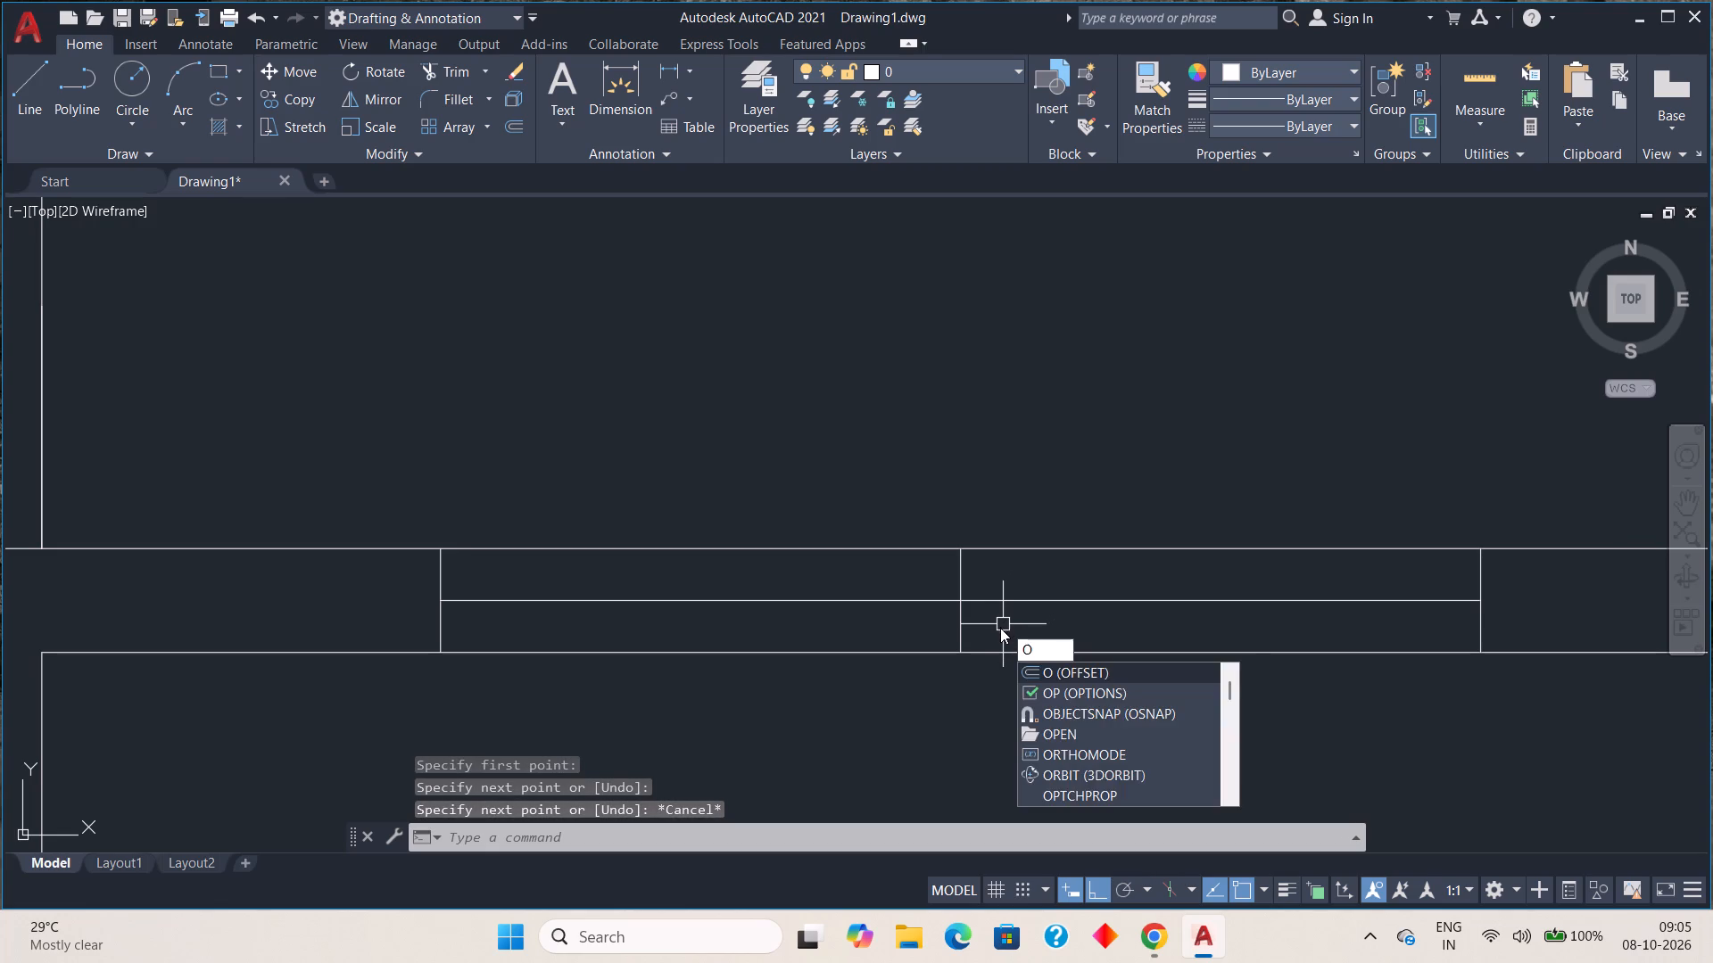
key("Return")
key("1")
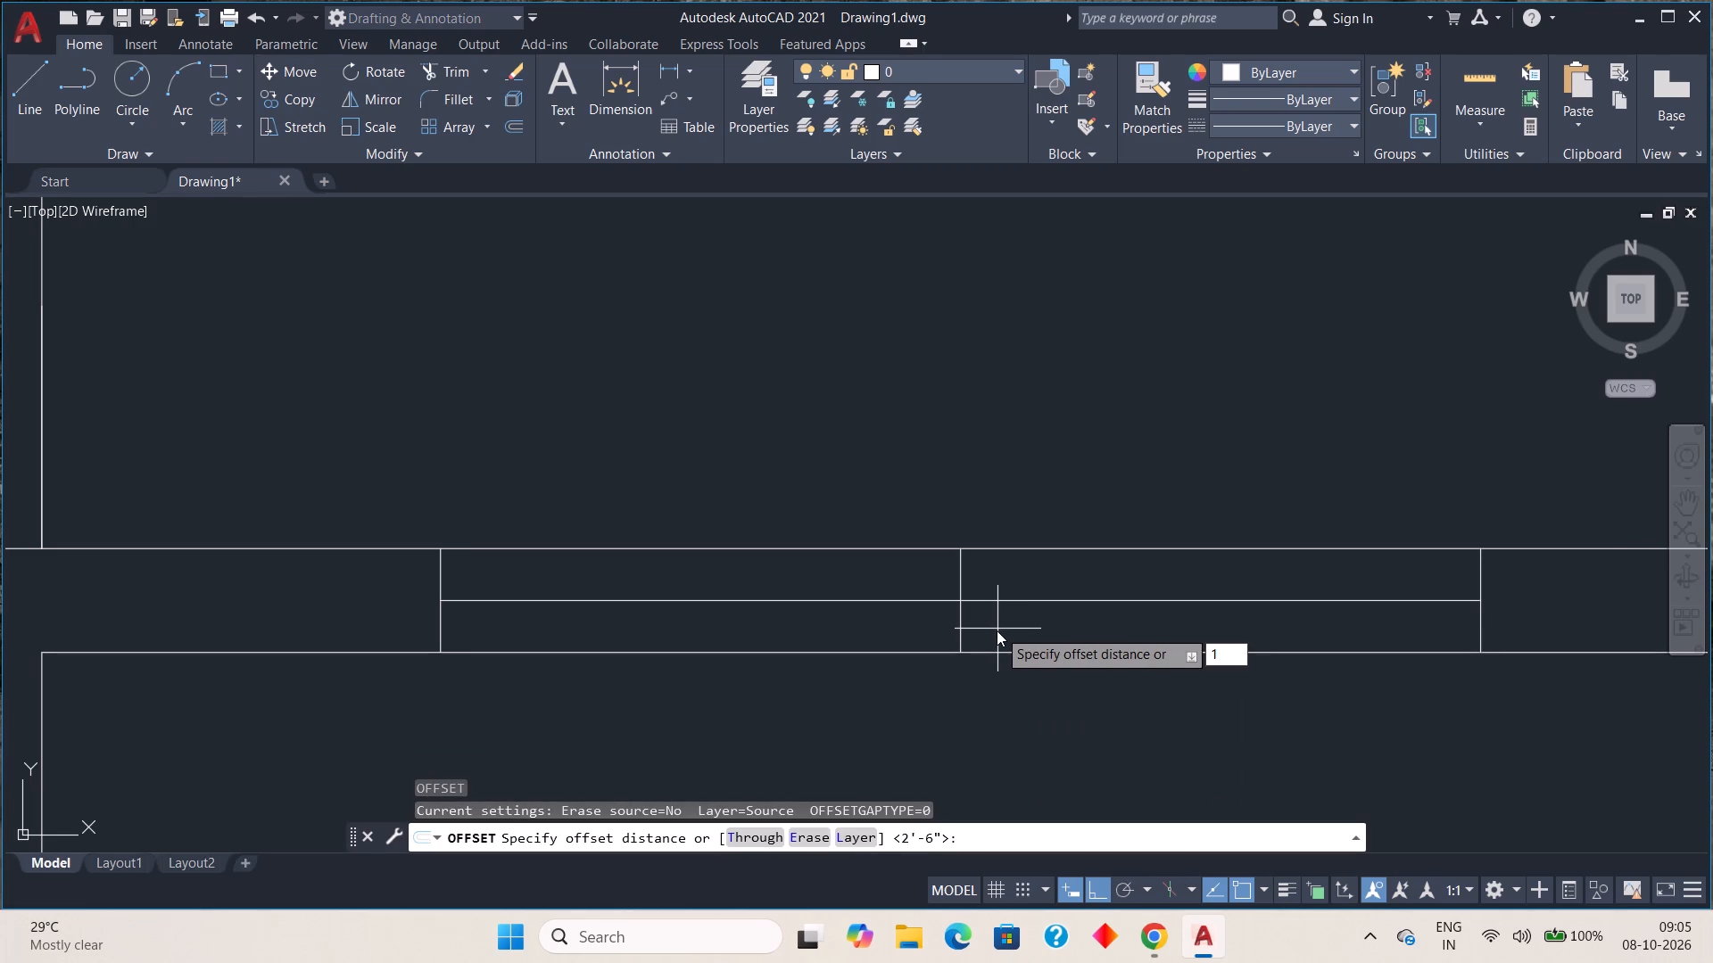
key("shift+quotedbl")
key("Return")
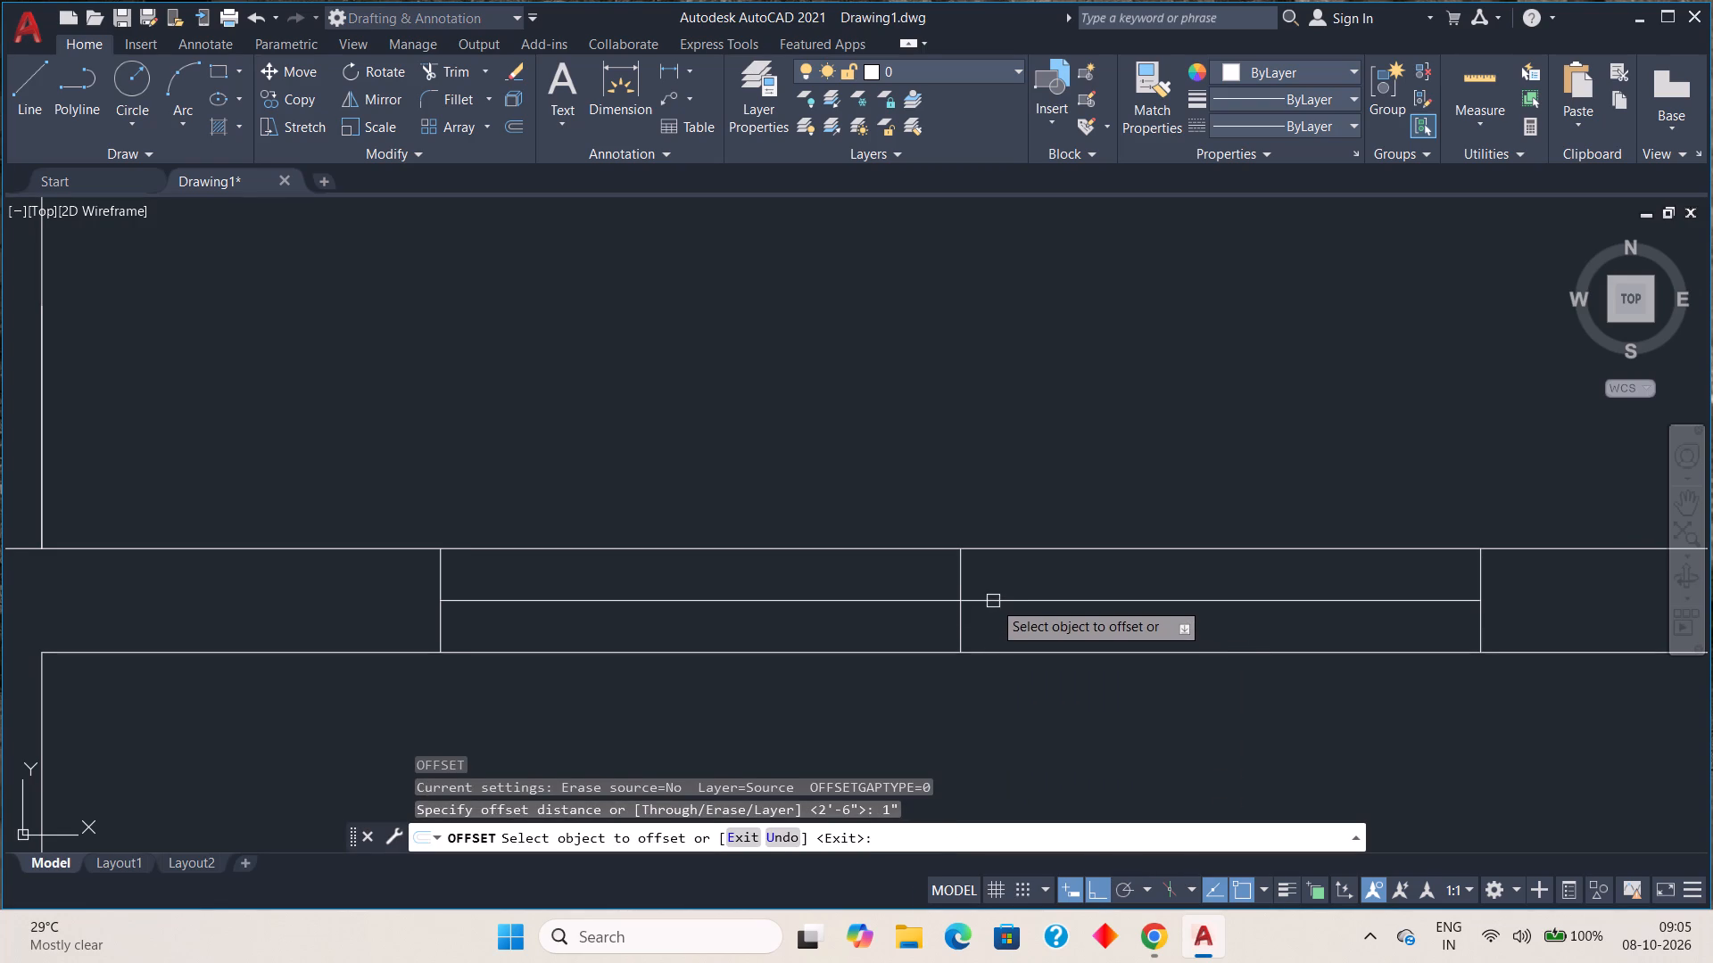
left_click(993, 601)
left_click(991, 621)
left_click(992, 601)
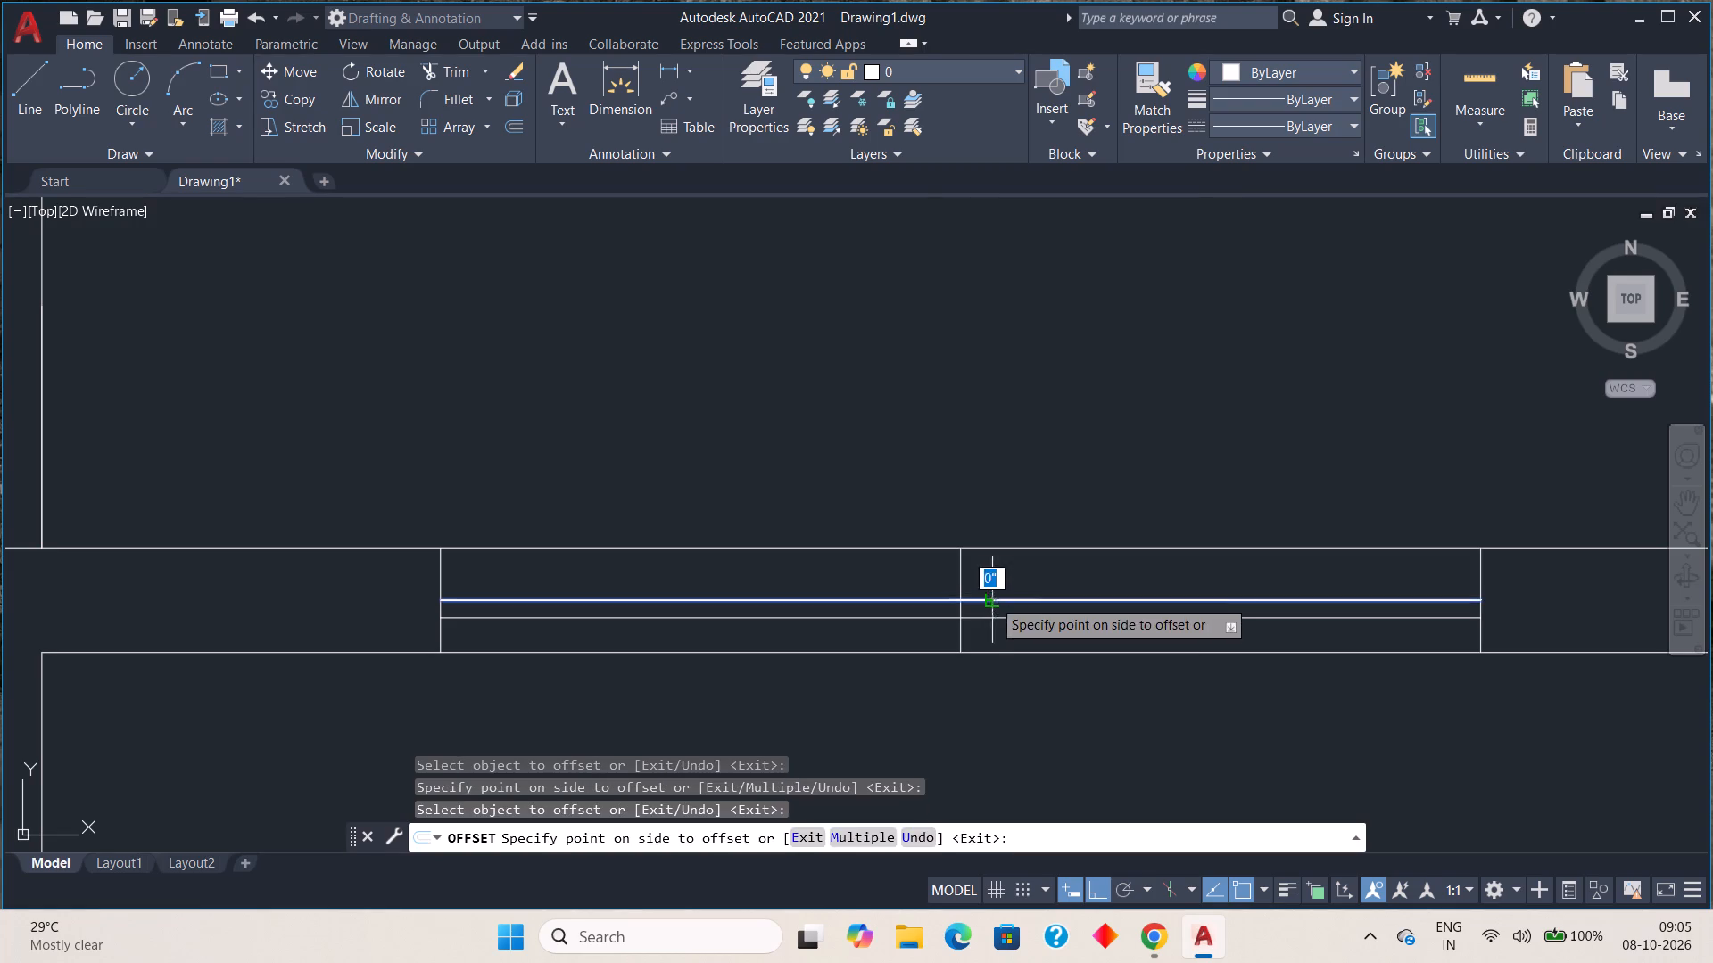
left_click(997, 576)
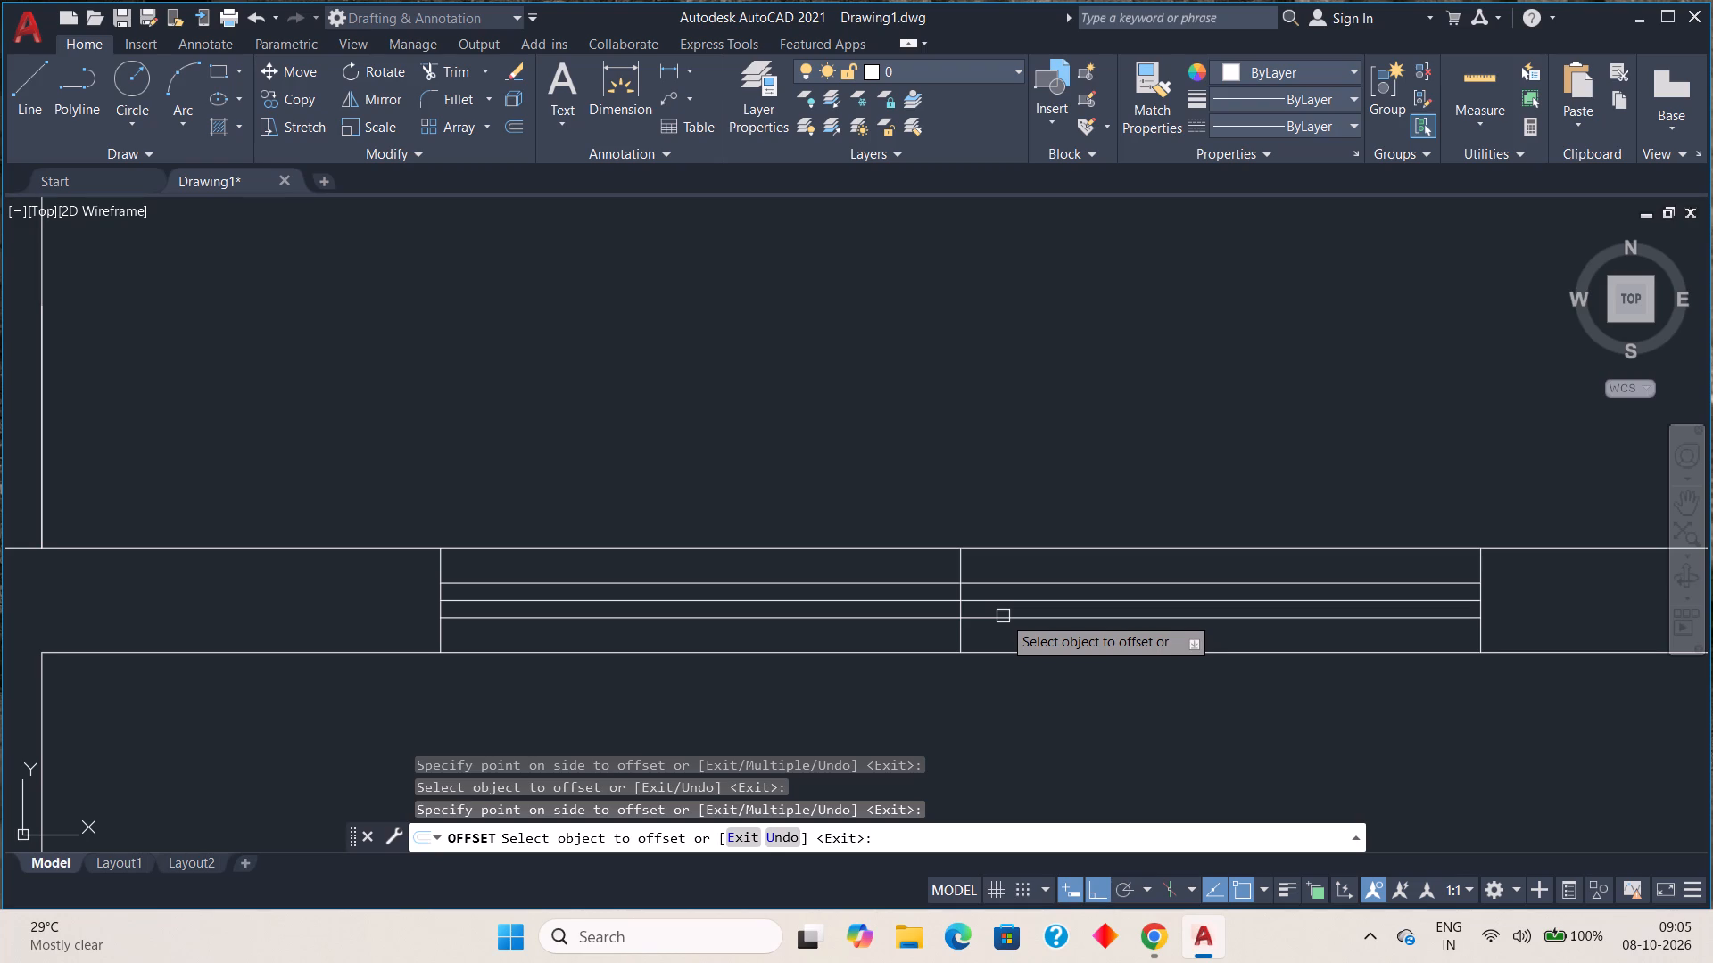
key("Escape")
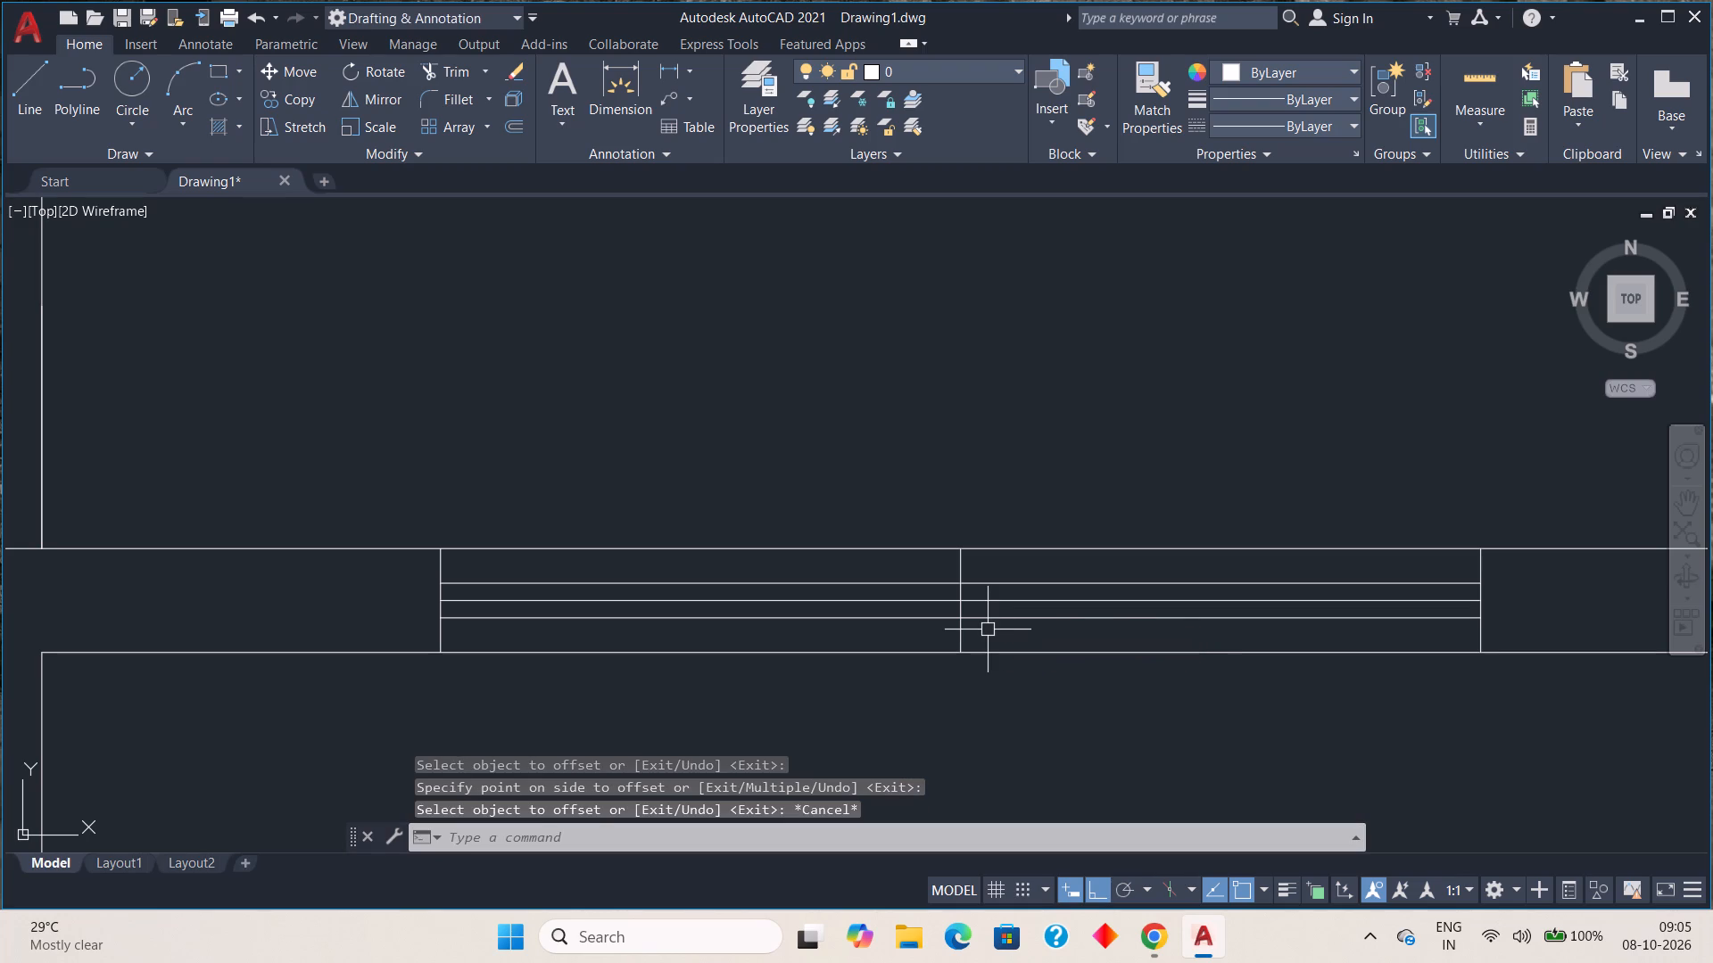
Offset both end lines of the eastern room's window inward by 1.25' to divide it into four panels.
key("o")
key("Return")
key("1")
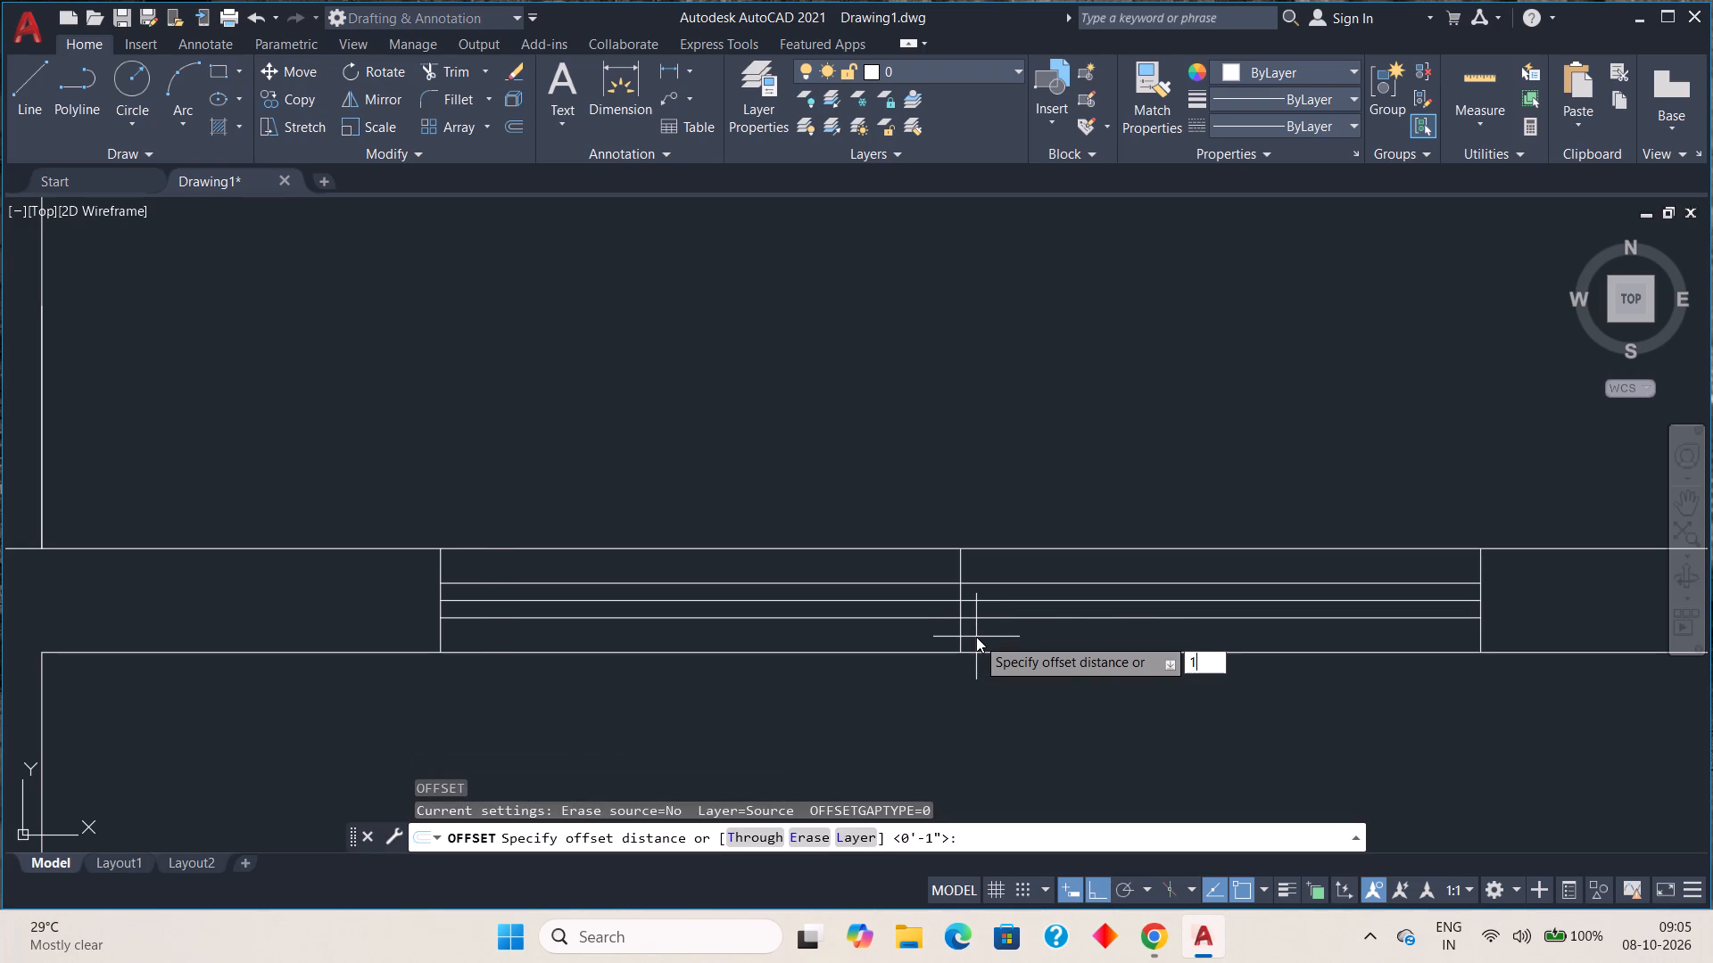
key("period")
type("25")
key("apostrophe")
key("Return")
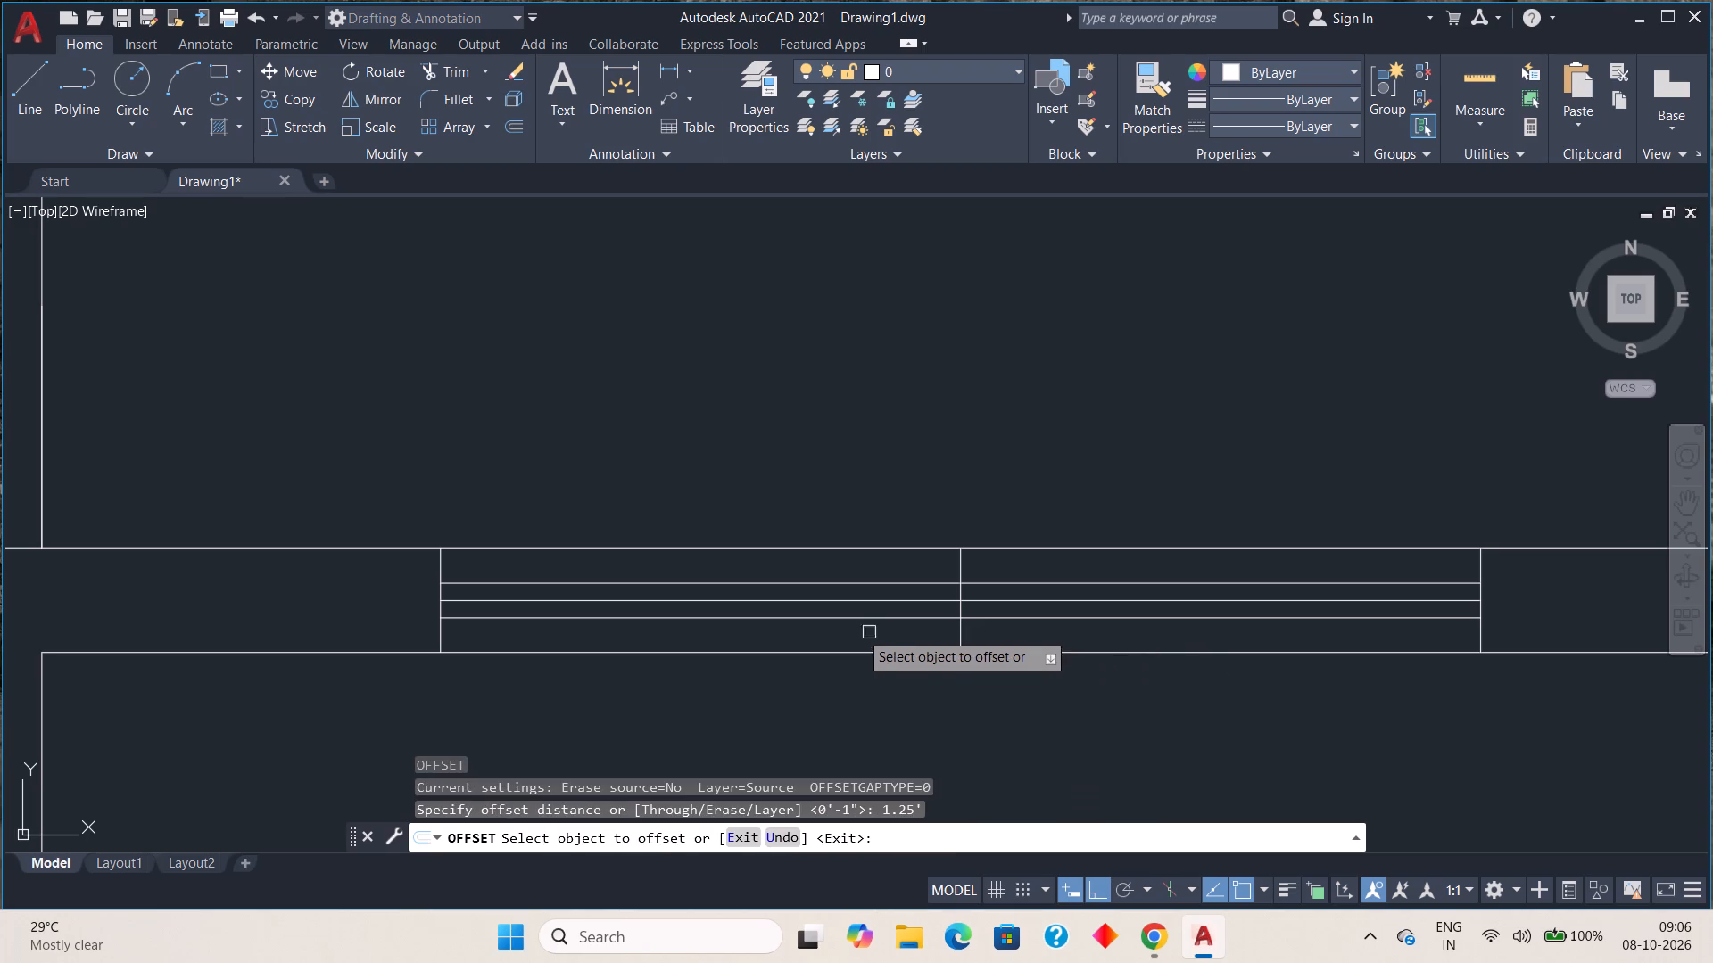
left_click(442, 633)
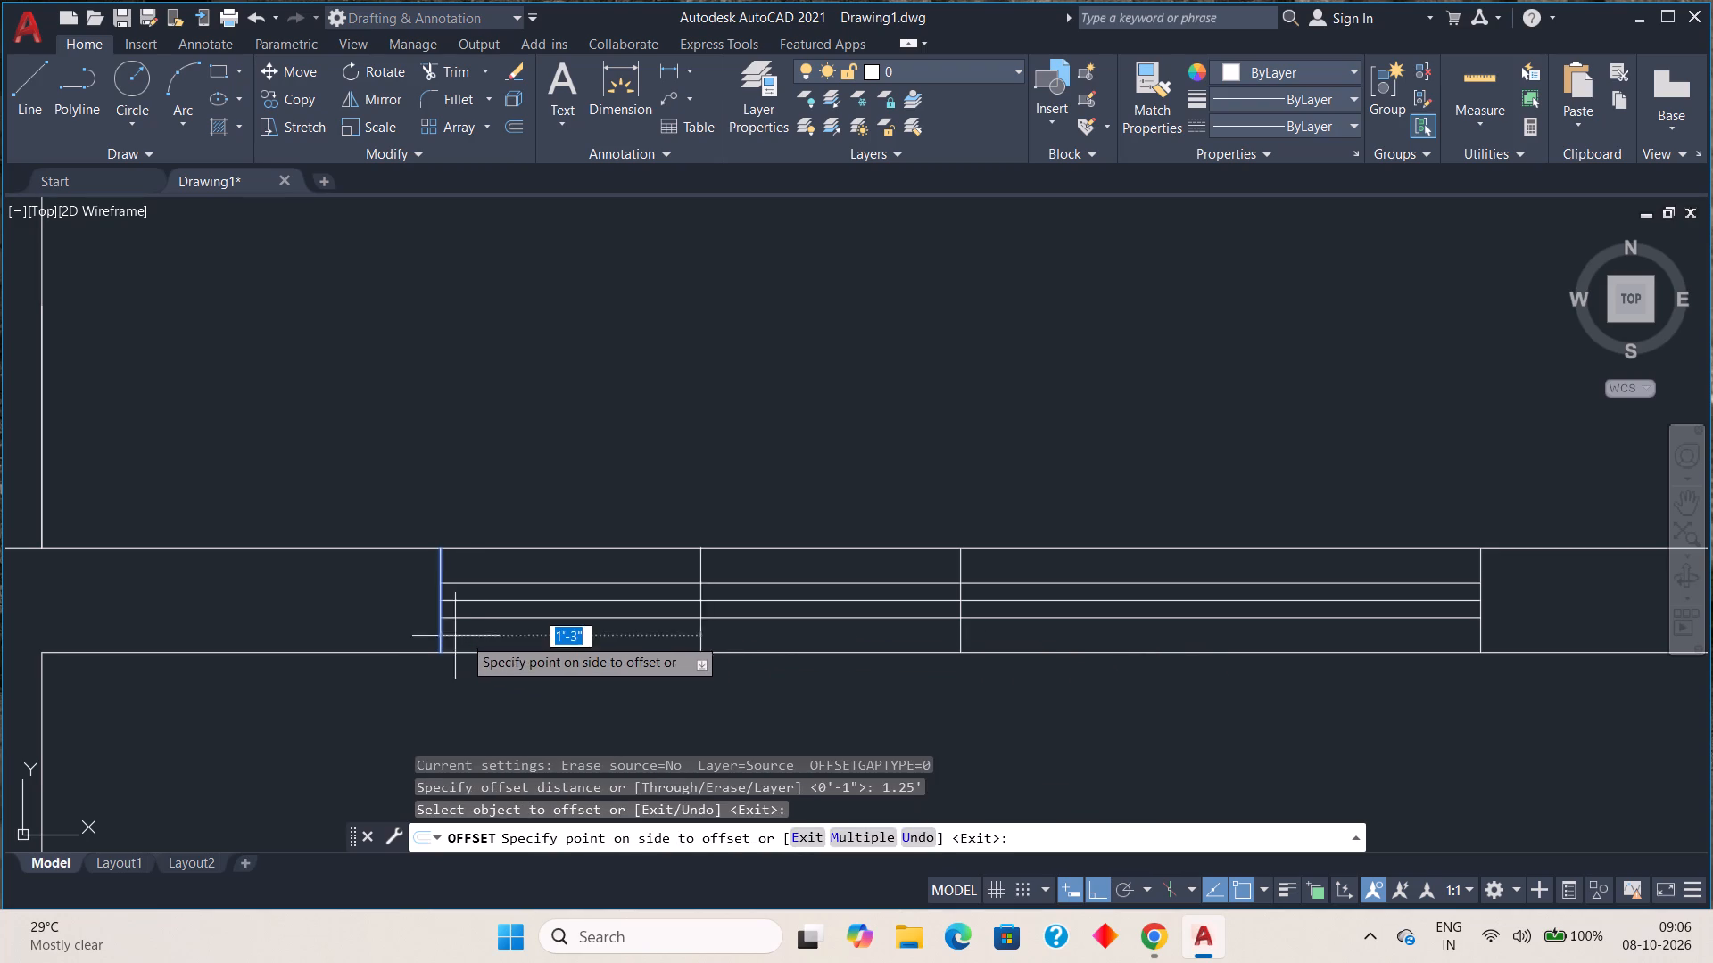
left_click(582, 642)
left_click(1478, 634)
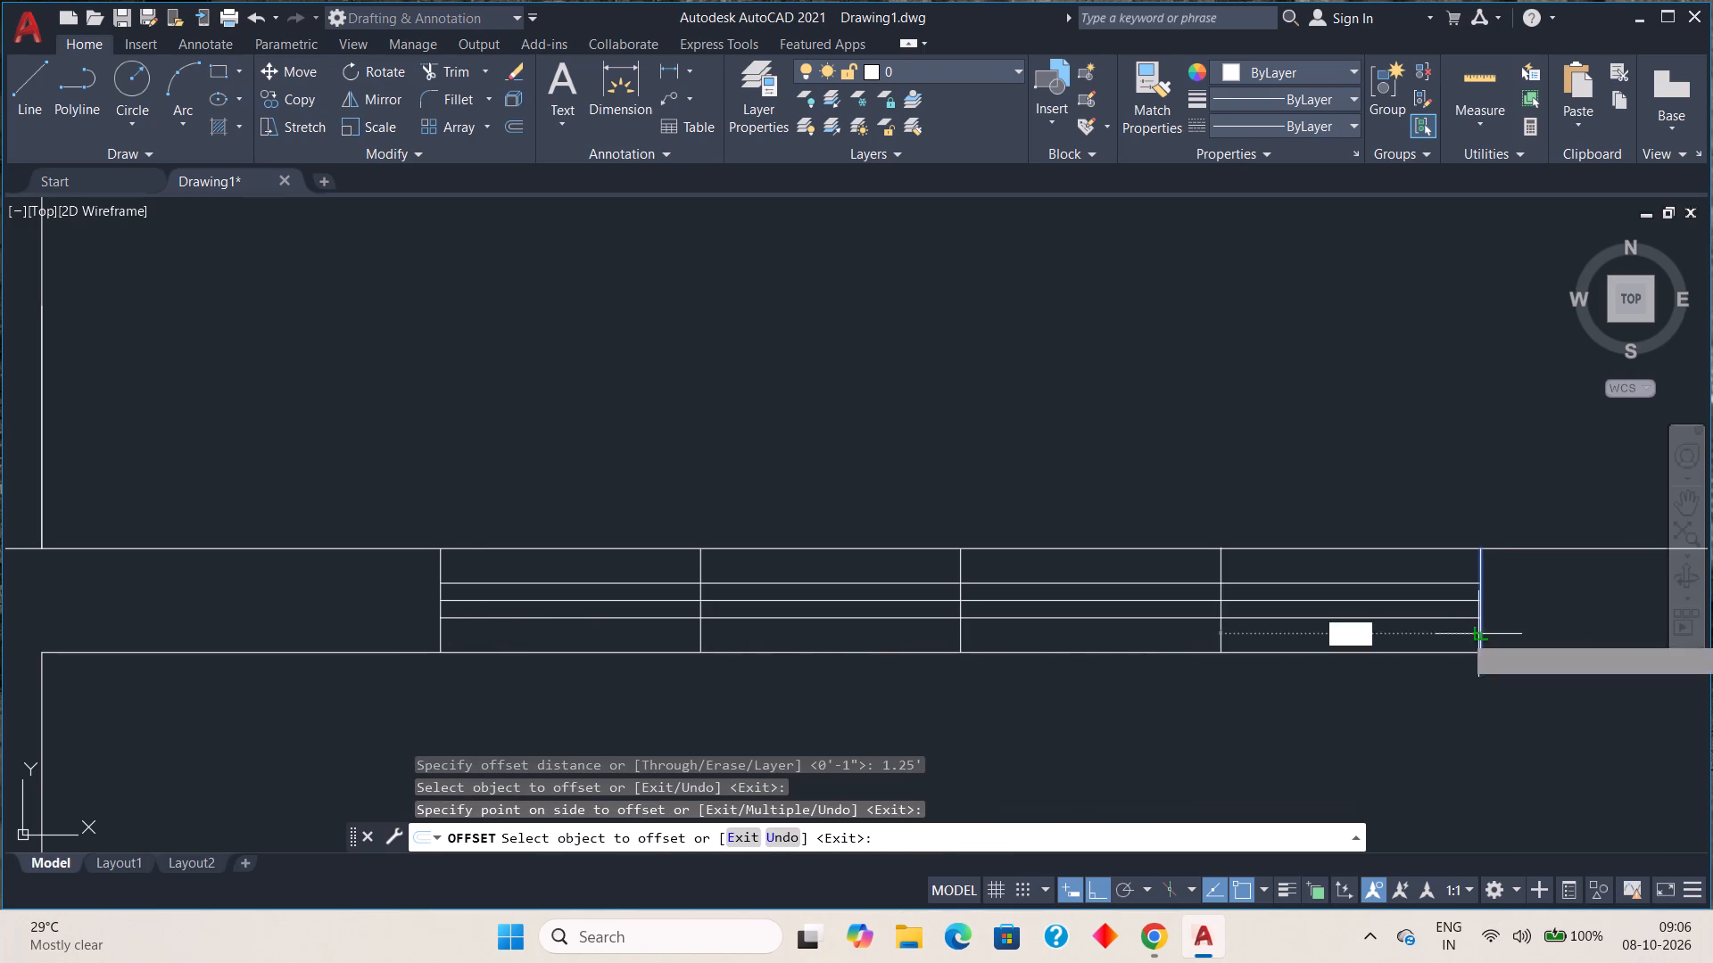
left_click(1270, 638)
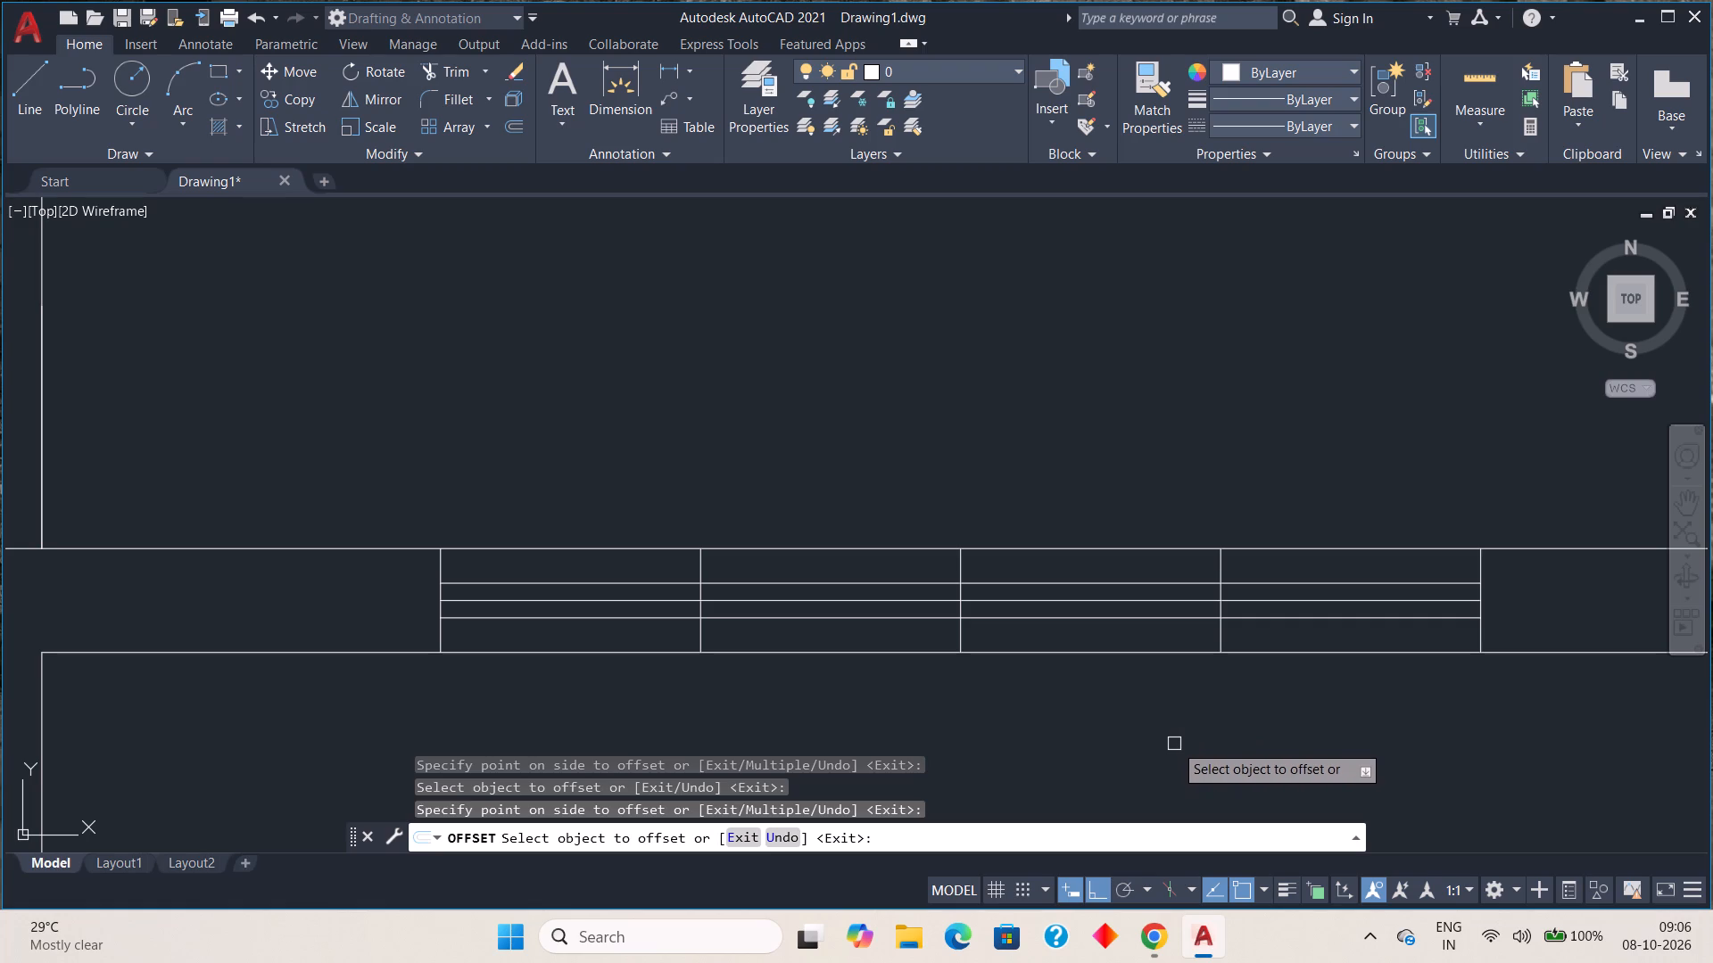
key("Escape")
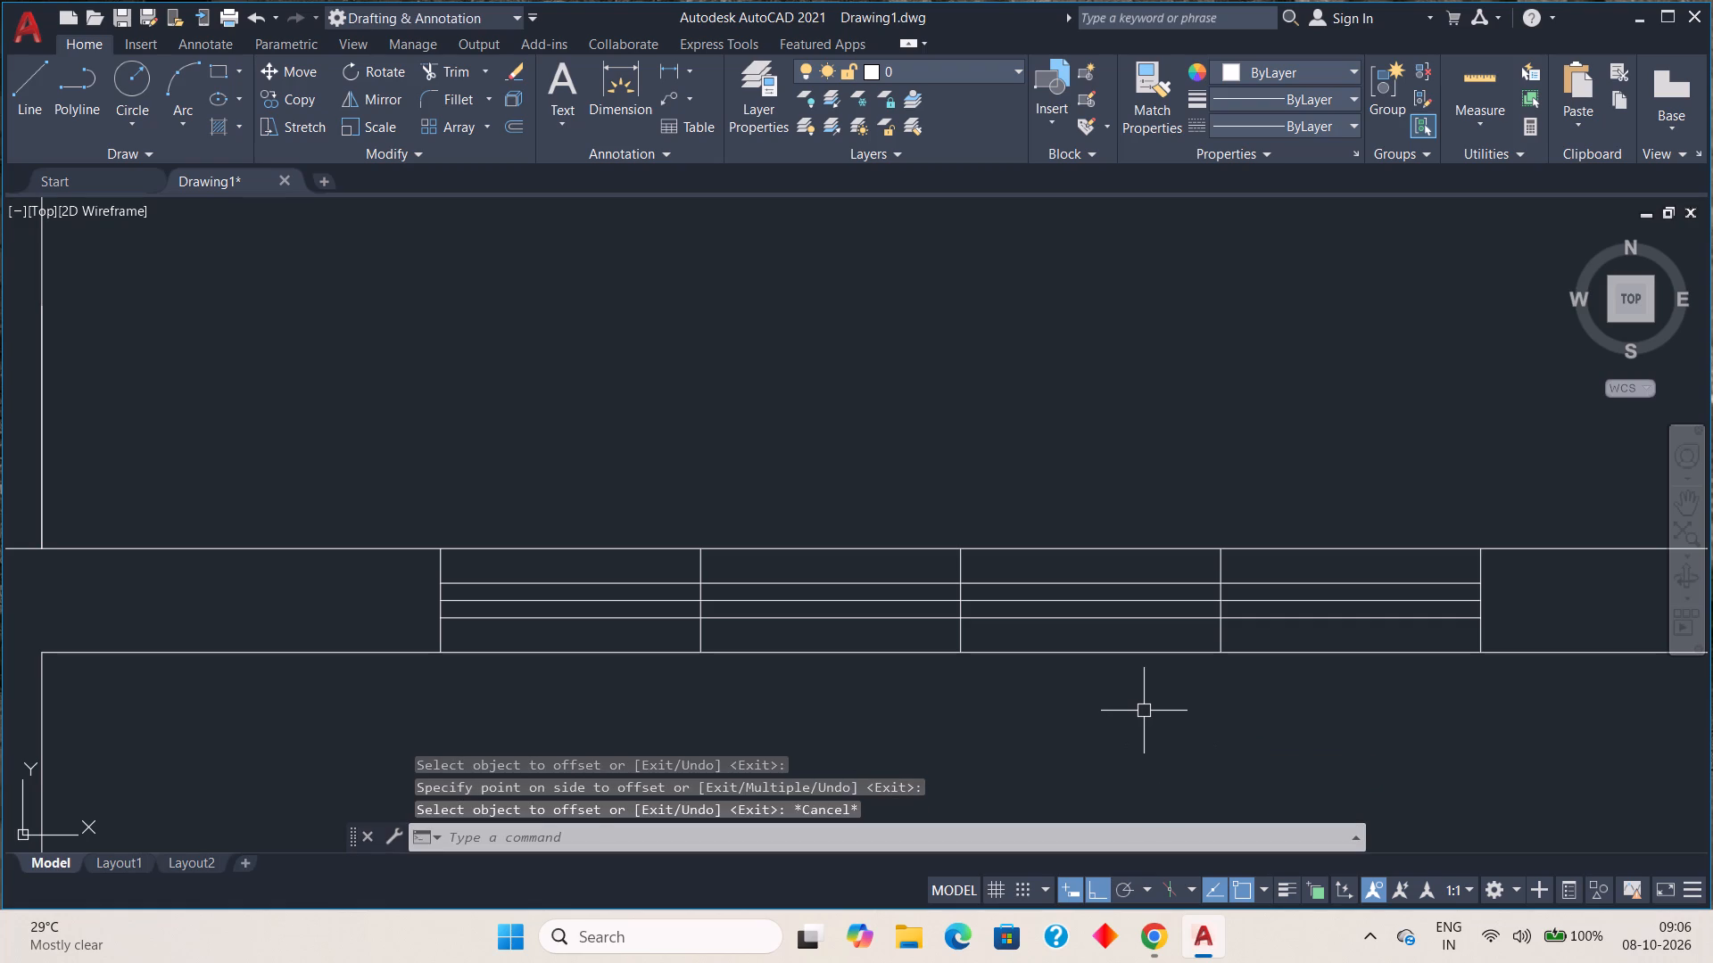
Trim the upper offset line out of the window's first and third panels and the lower one out of its second and fourth.
scroll(1143, 710, "up", 1)
scroll(1143, 710, "down", 1)
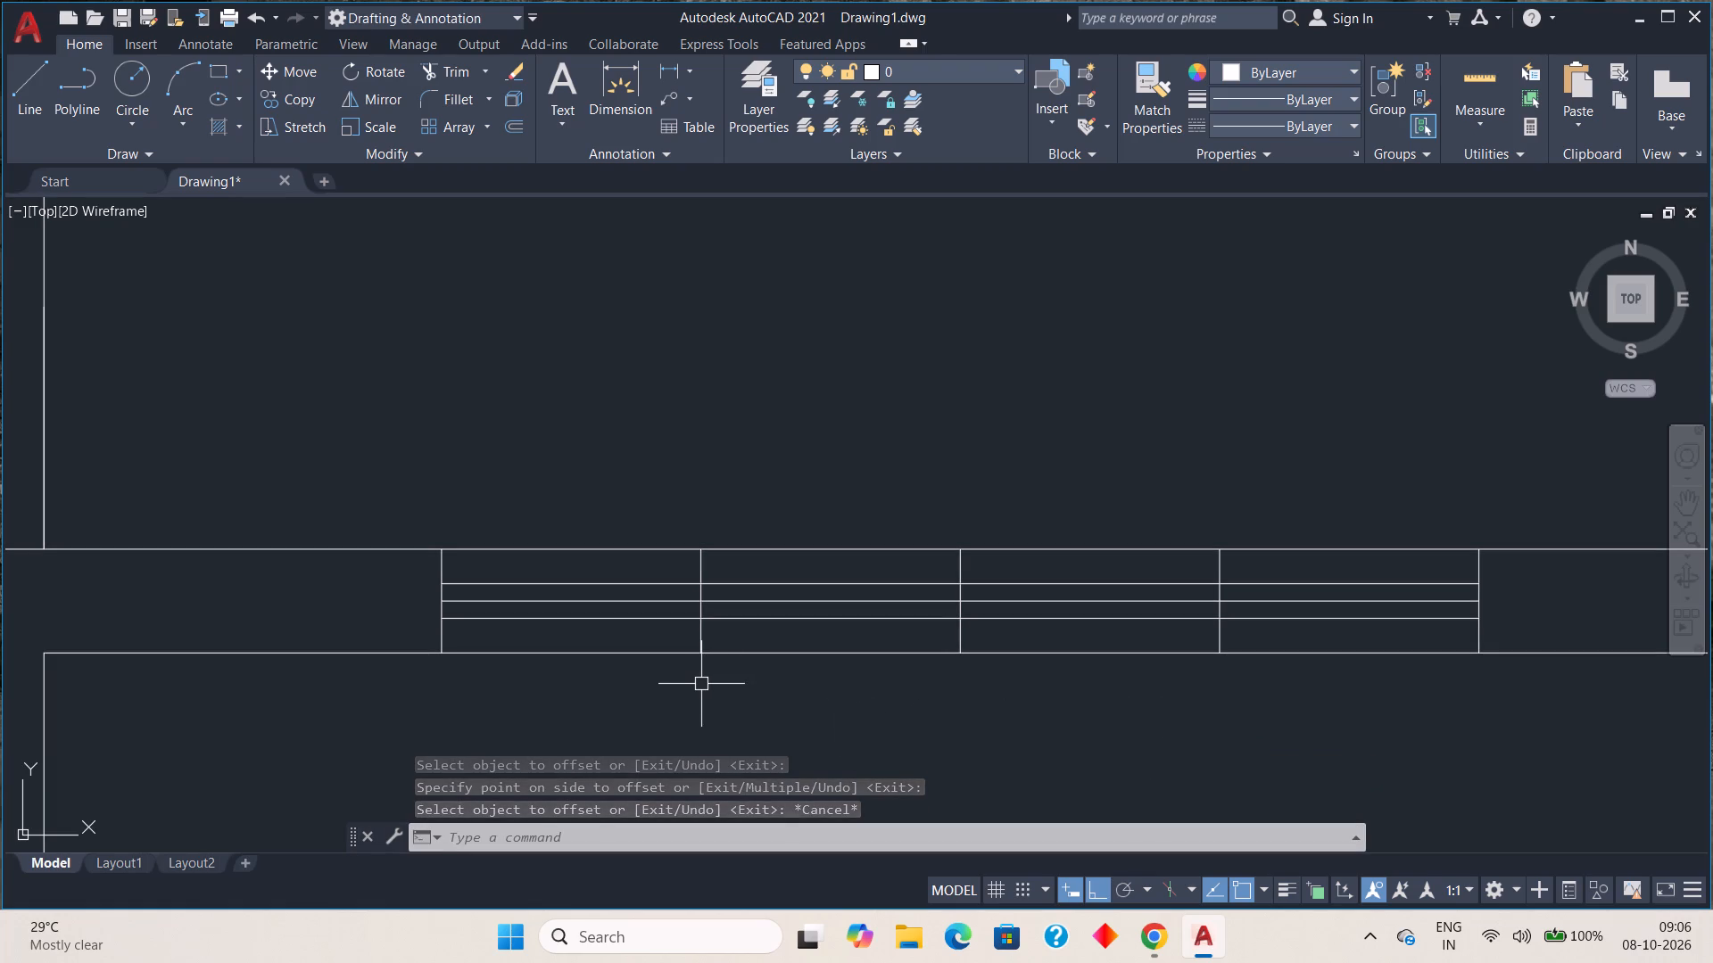
type("tr")
key("space")
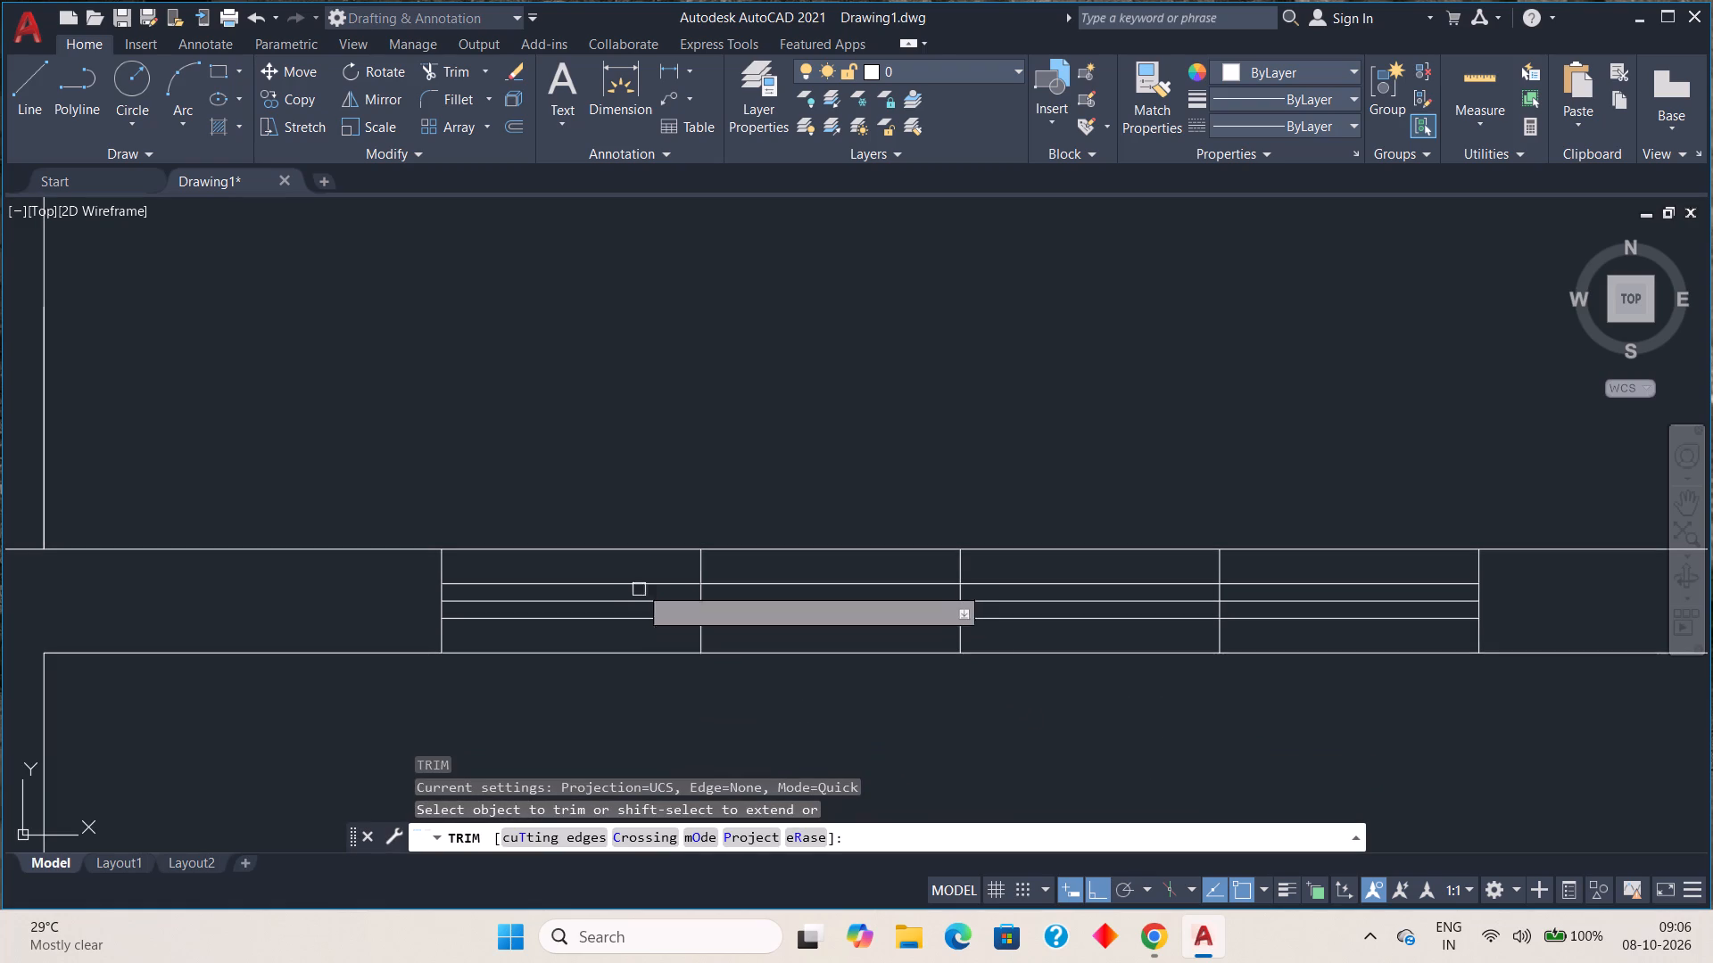
left_click(642, 581)
left_click(746, 620)
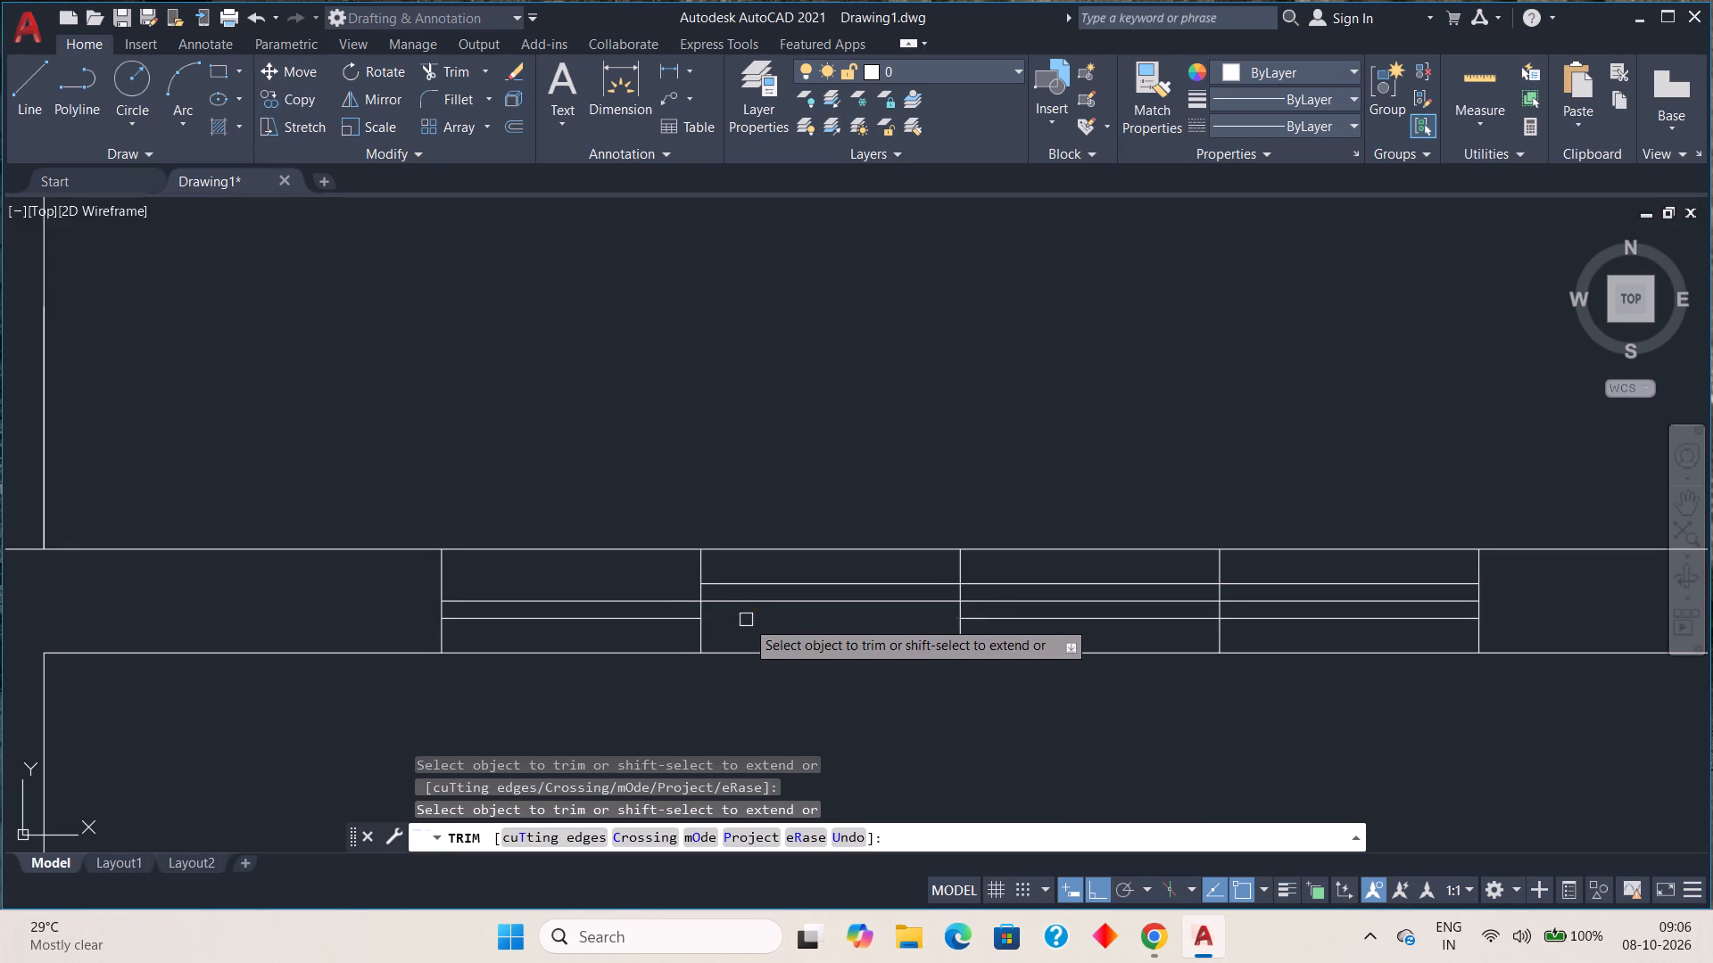
left_click(1118, 585)
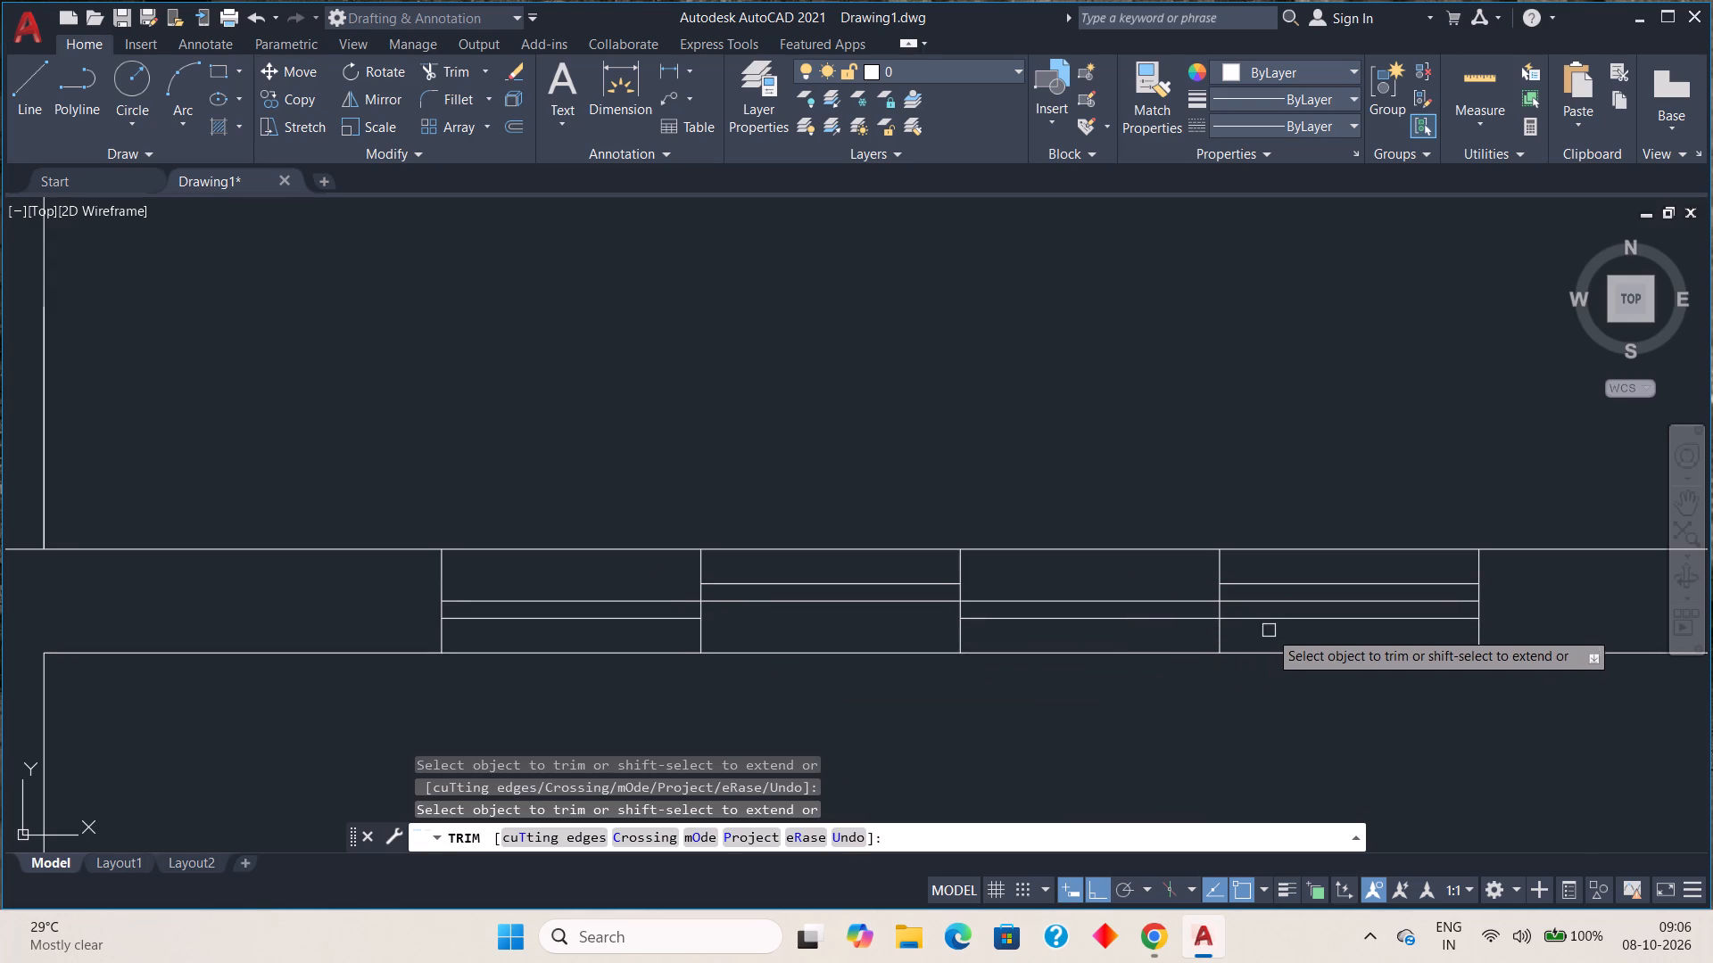
left_click(1270, 622)
key("Escape")
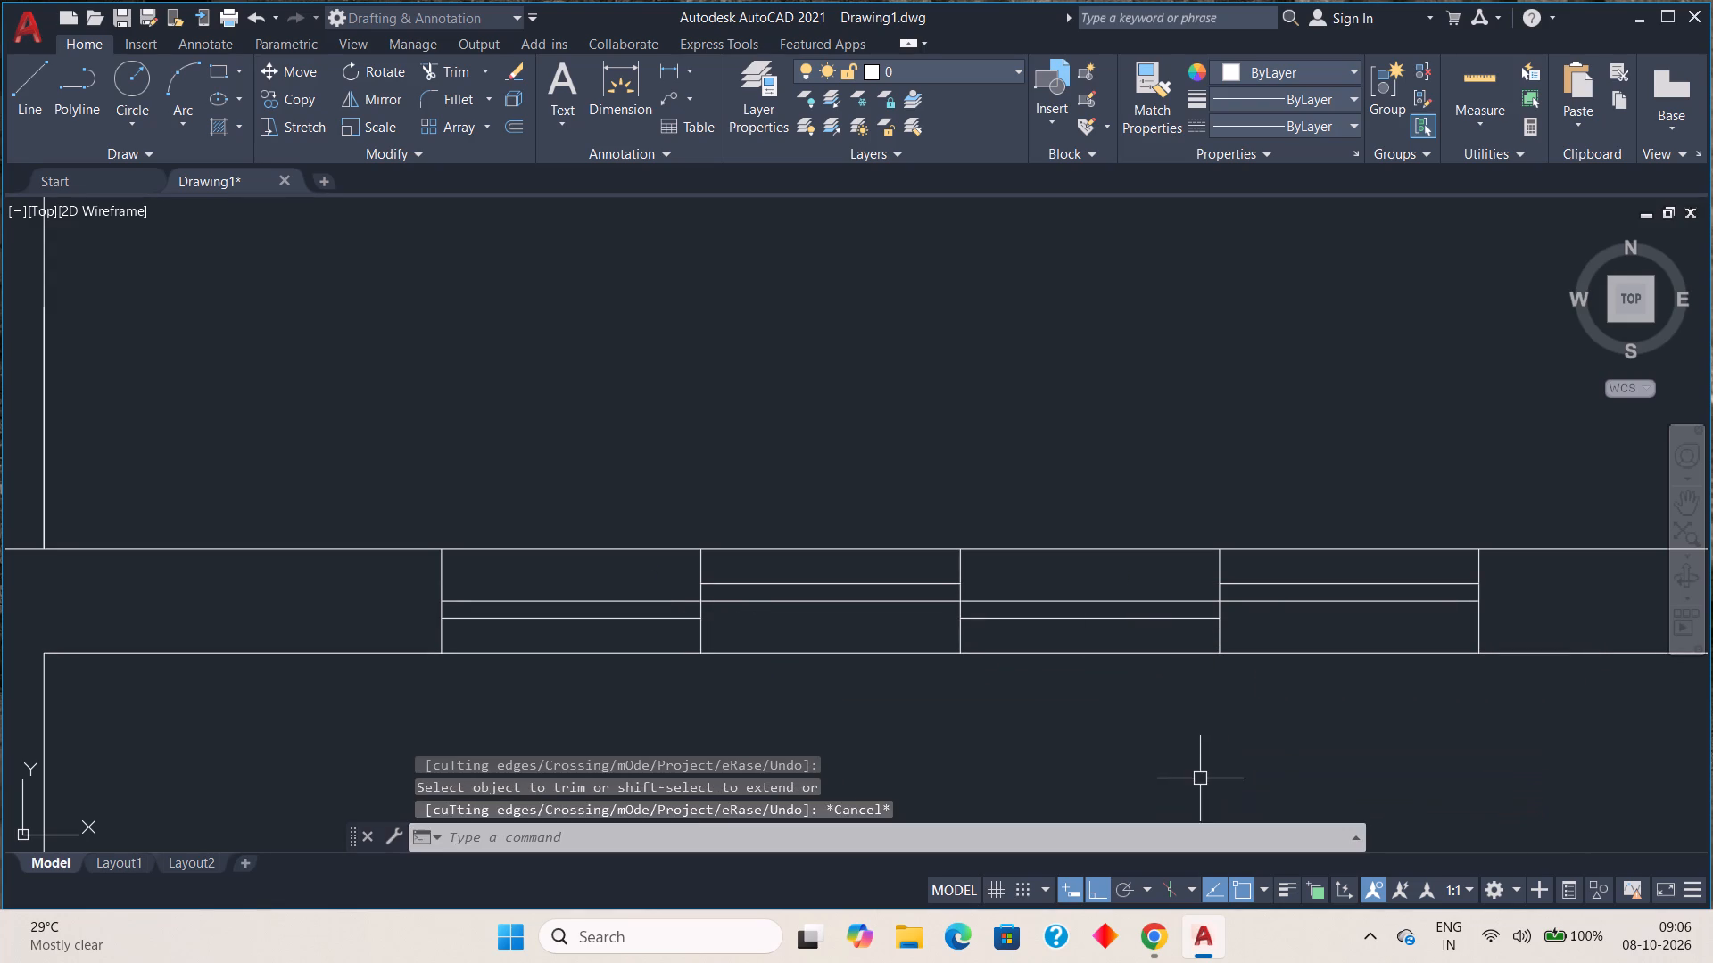
Stretch the outer line of the eastern room's east wall down to the lower line of the wall below the adjoining strip.
scroll(1194, 757, "down", 2)
middle_click_drag(1237, 735, 1016, 393)
scroll(1138, 567, "down", 1)
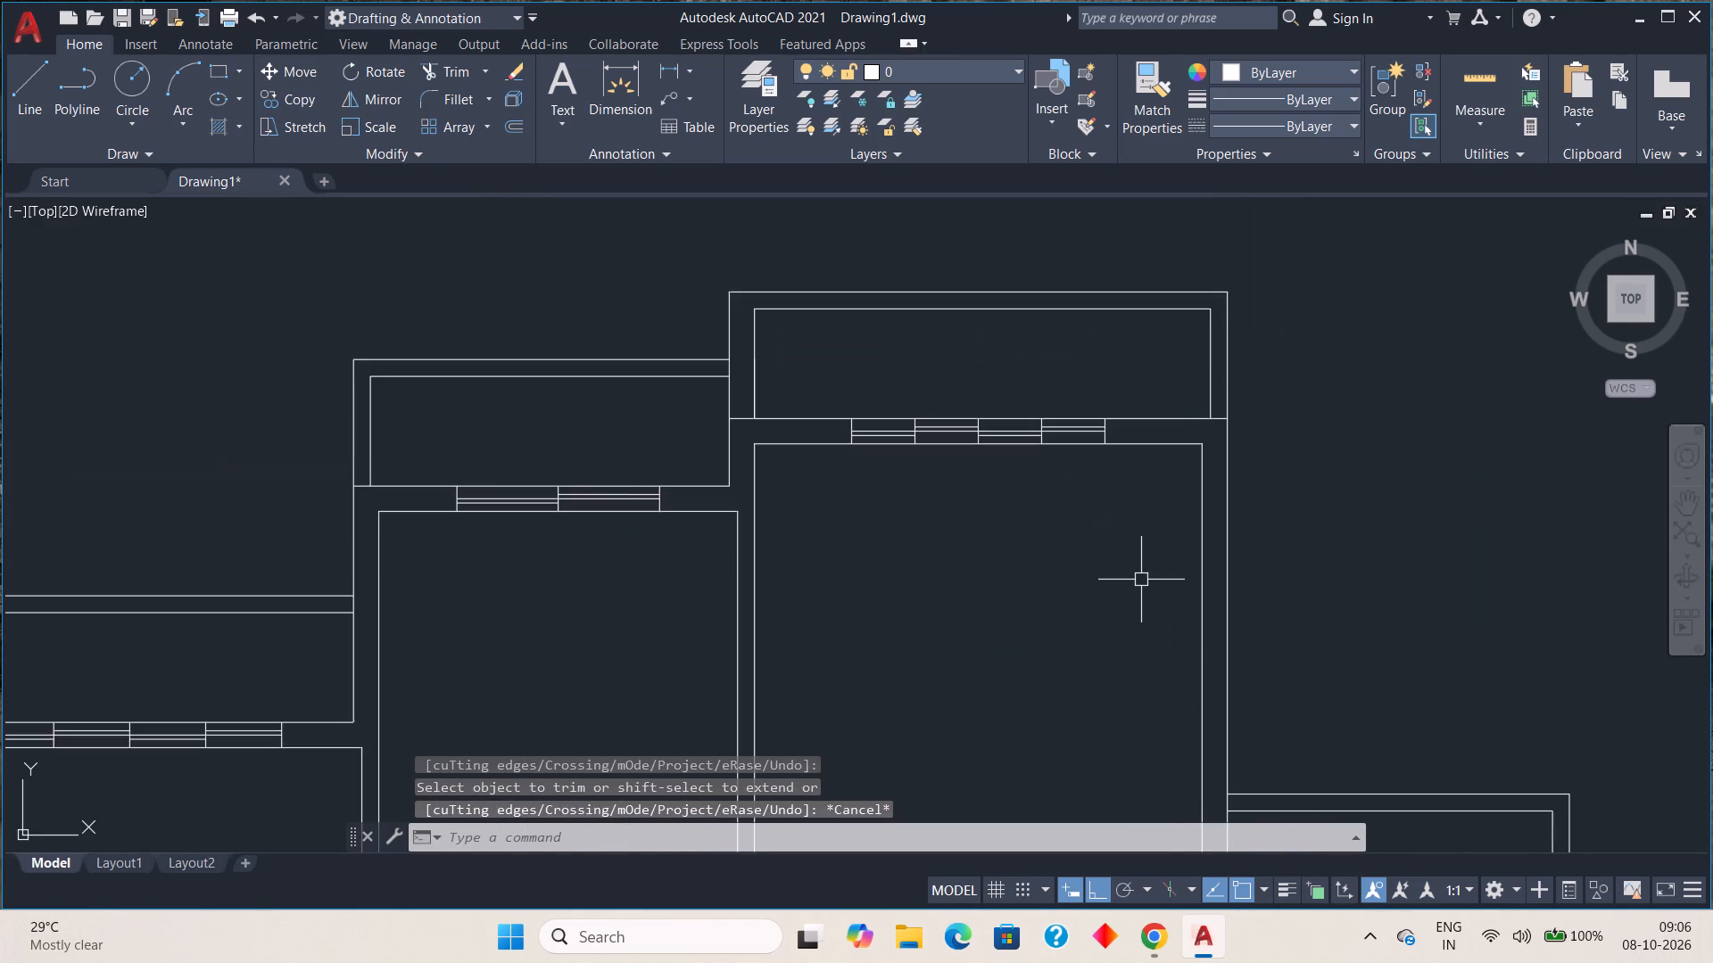
middle_click_drag(1122, 564, 641, 377)
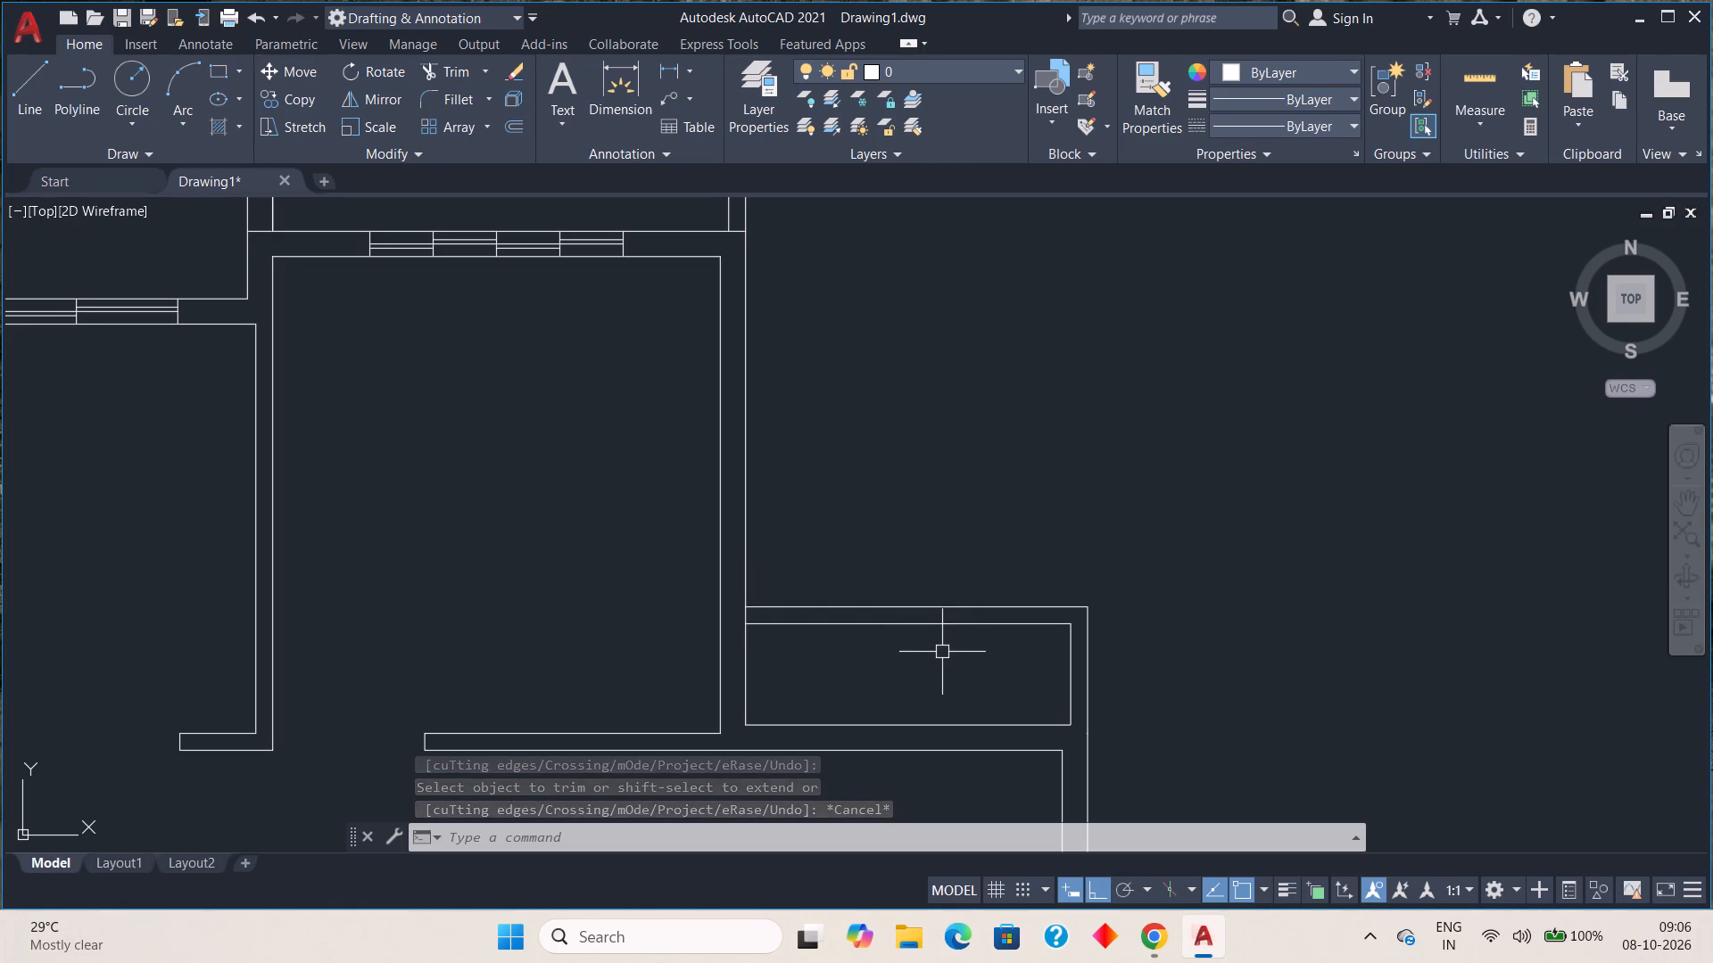
middle_click_drag(939, 650, 894, 640)
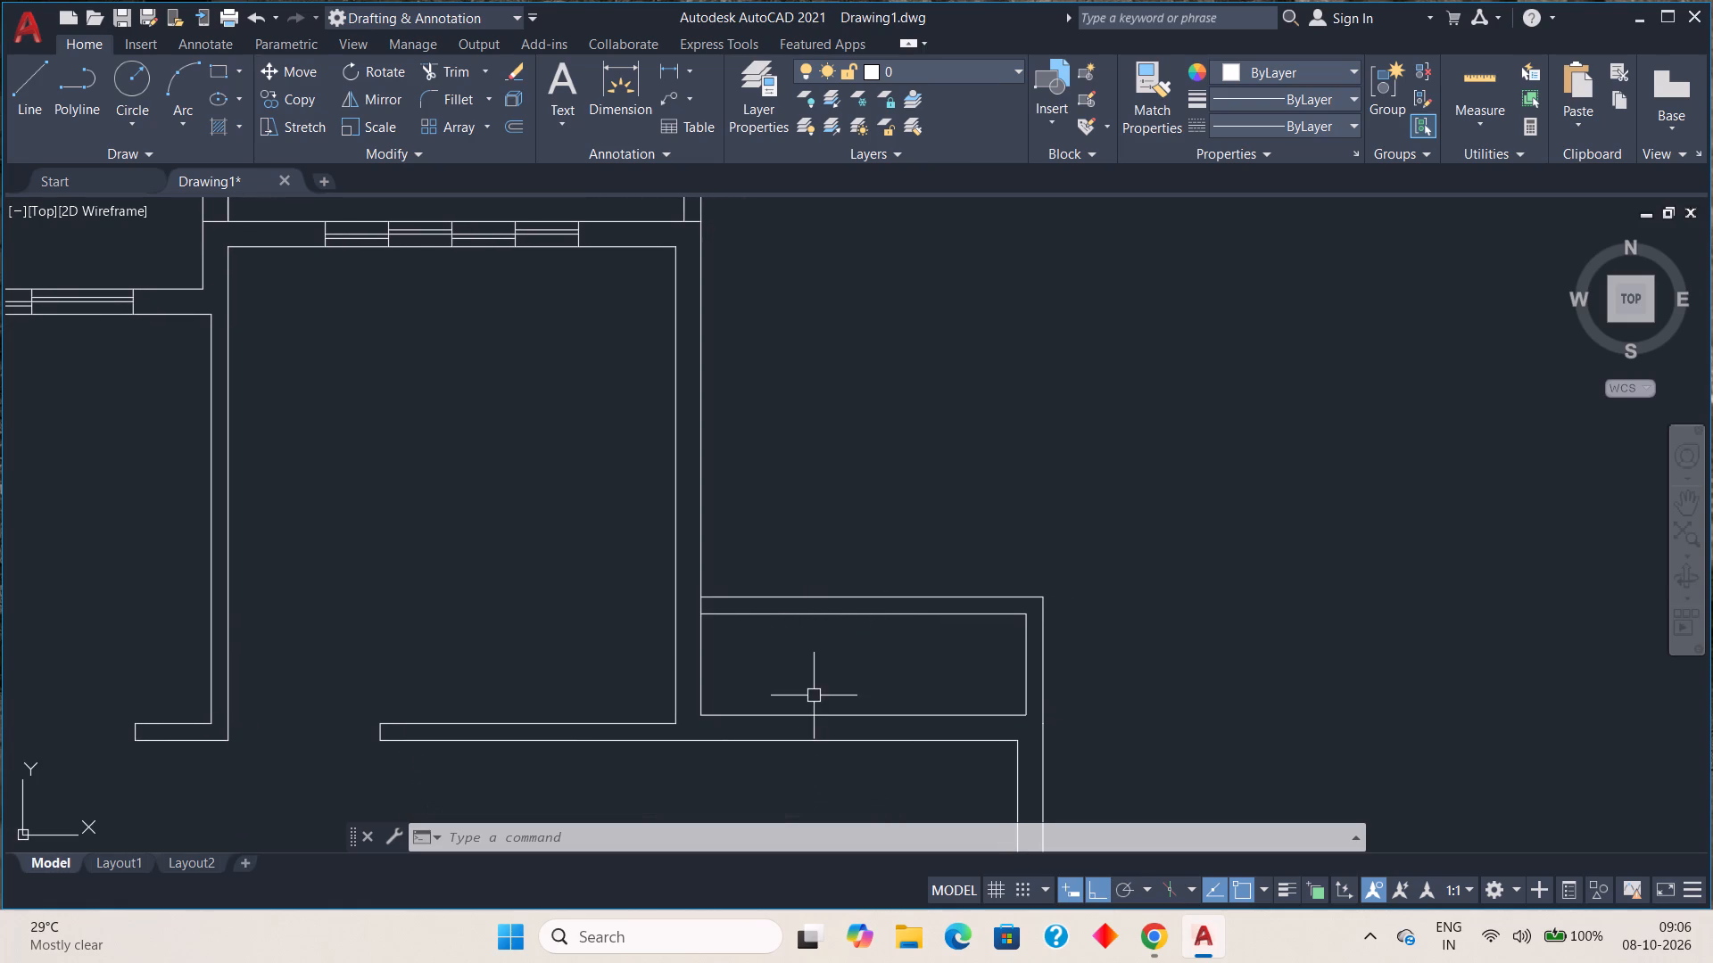
middle_click_drag(814, 695, 831, 509)
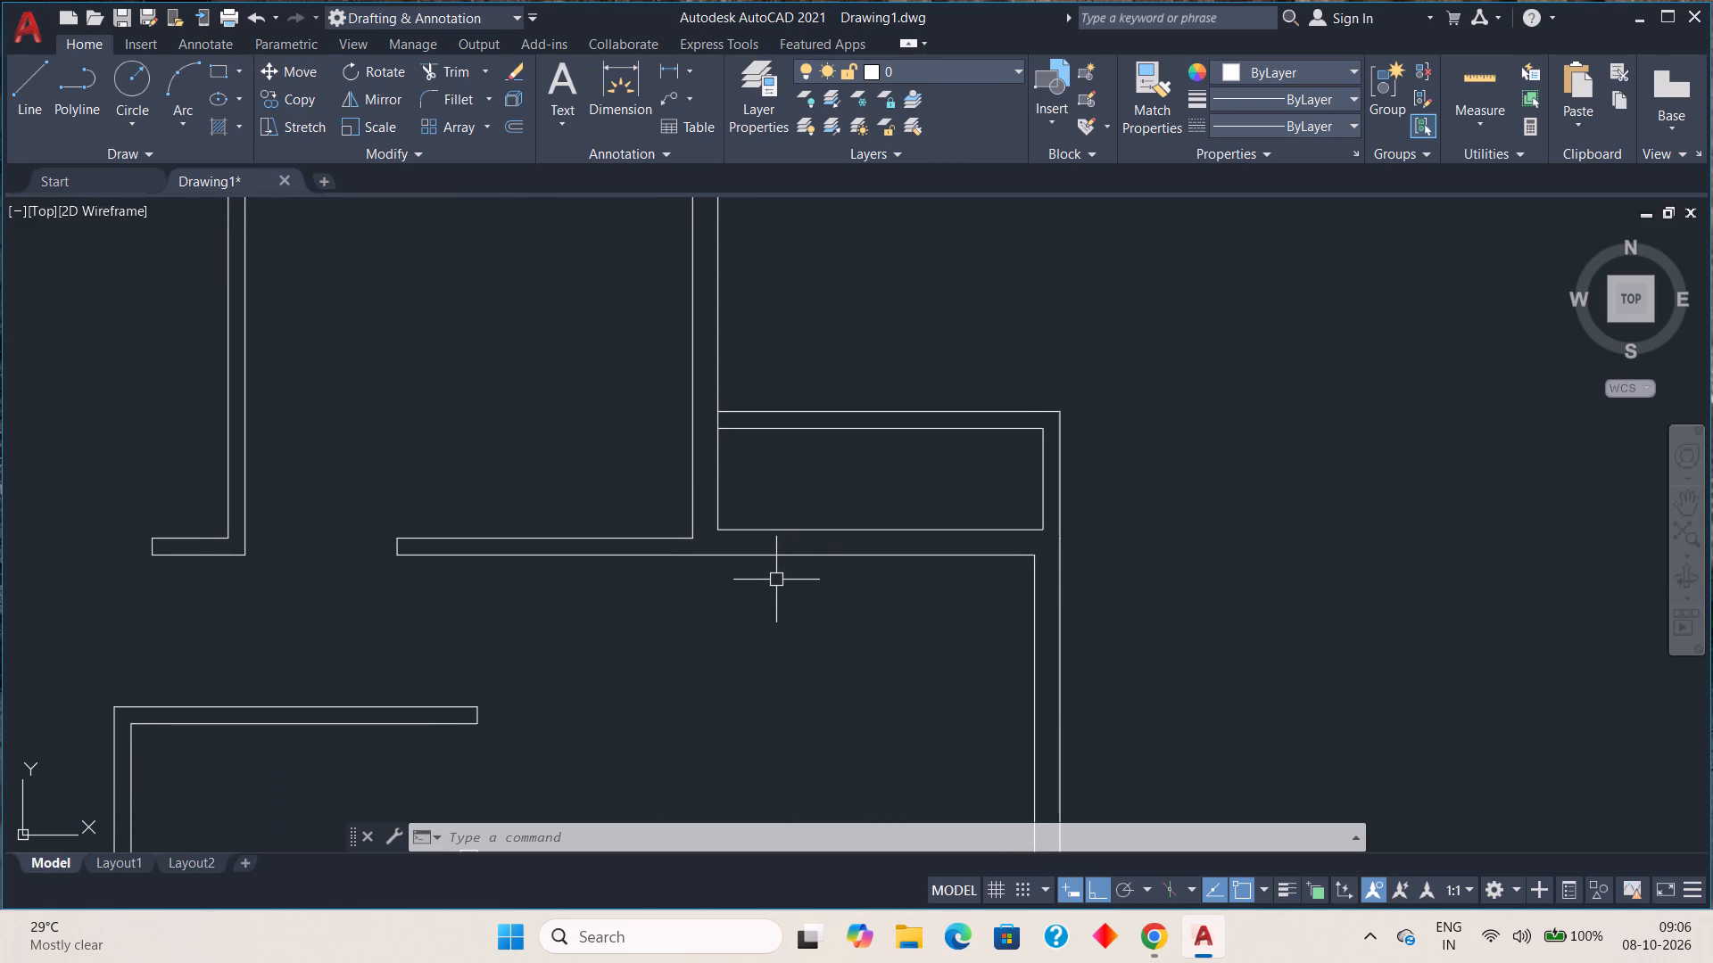
left_click(716, 498)
left_click(718, 531)
left_click(722, 557)
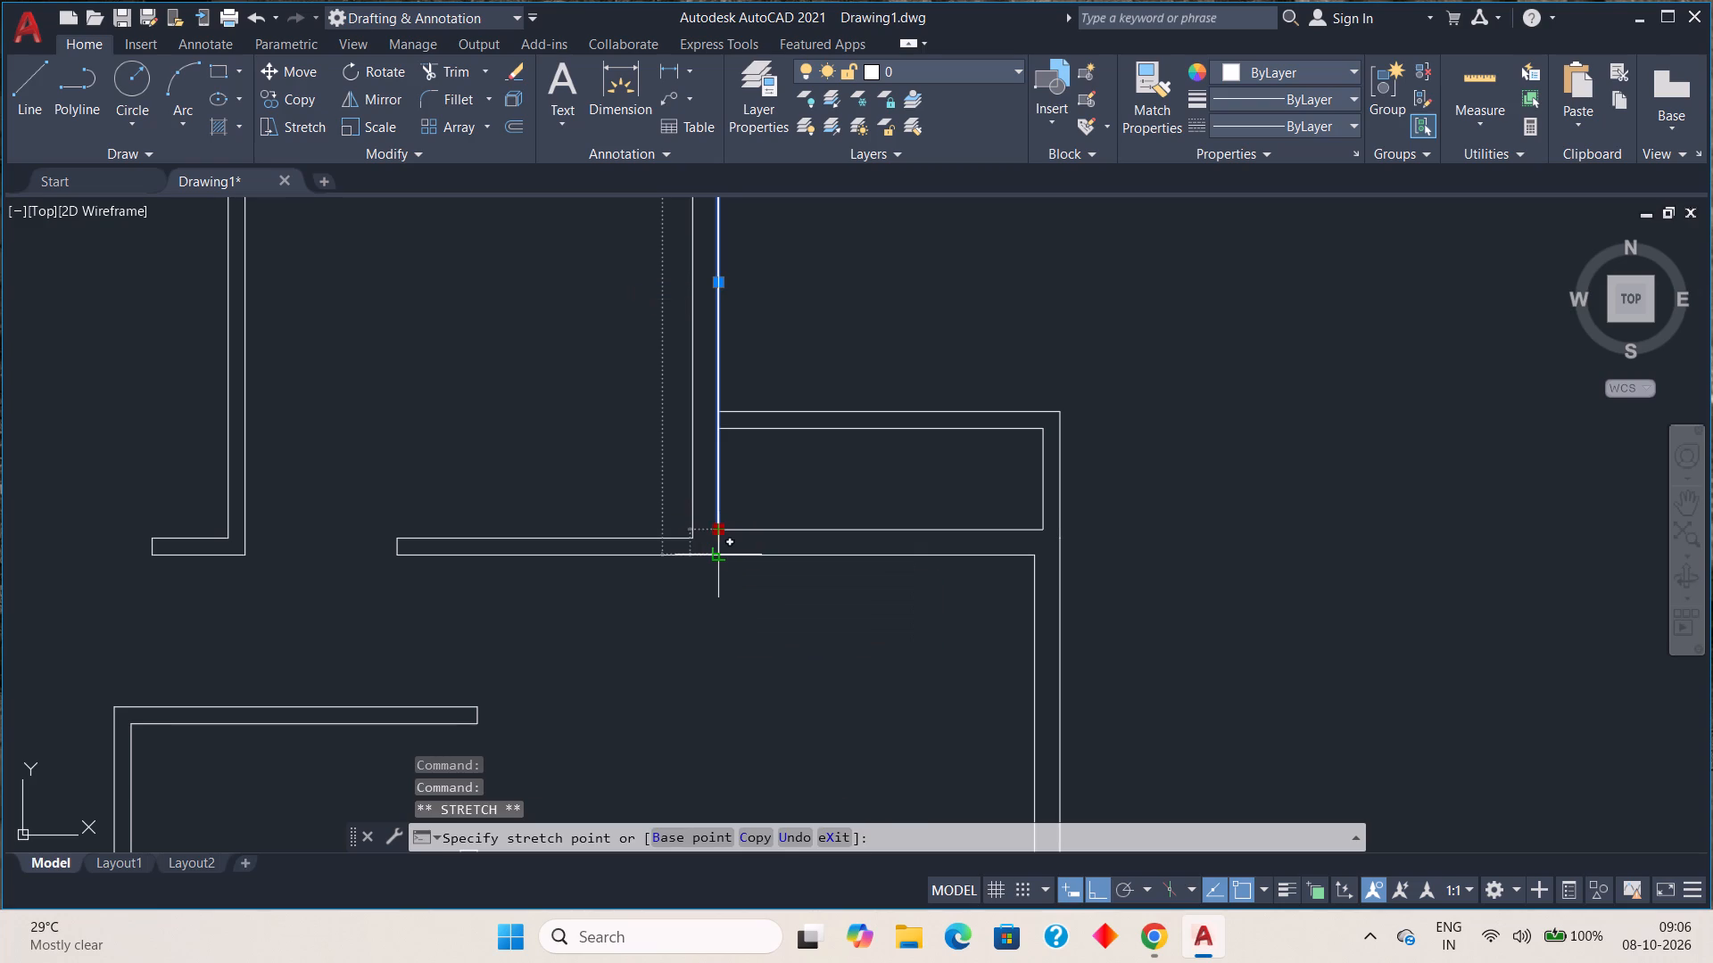
key("Escape")
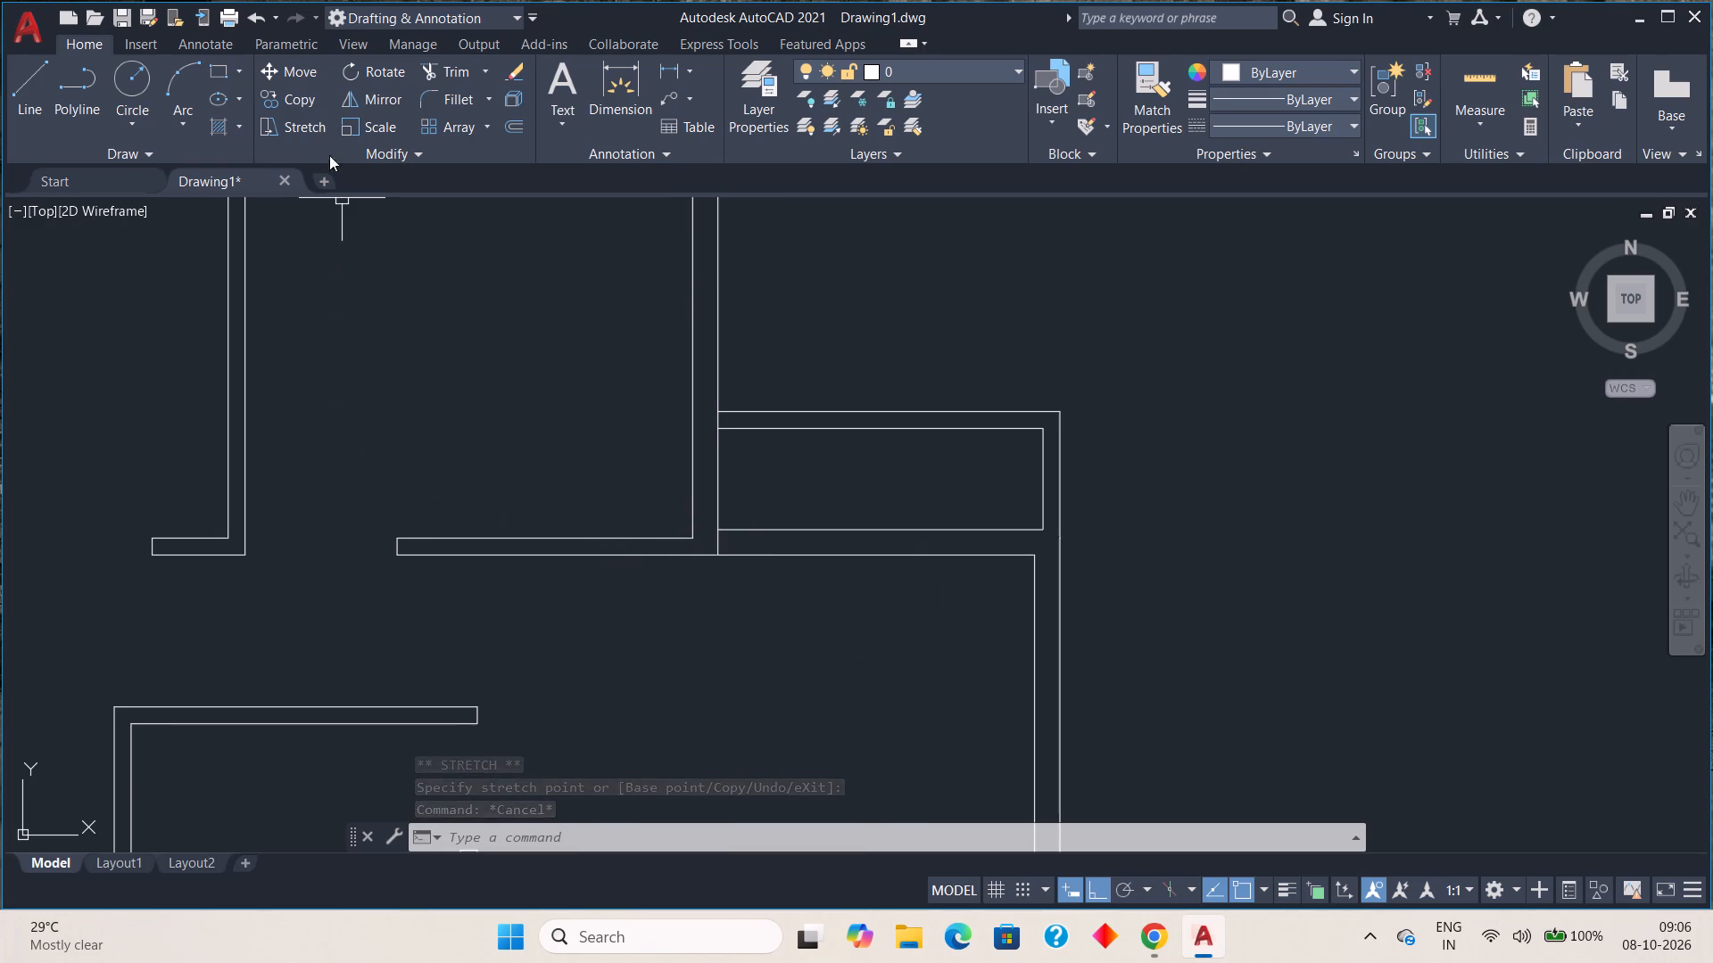
Trim the lower line of the eastern room's bottom wall between the door opening and the extended wall line.
left_click(442, 62)
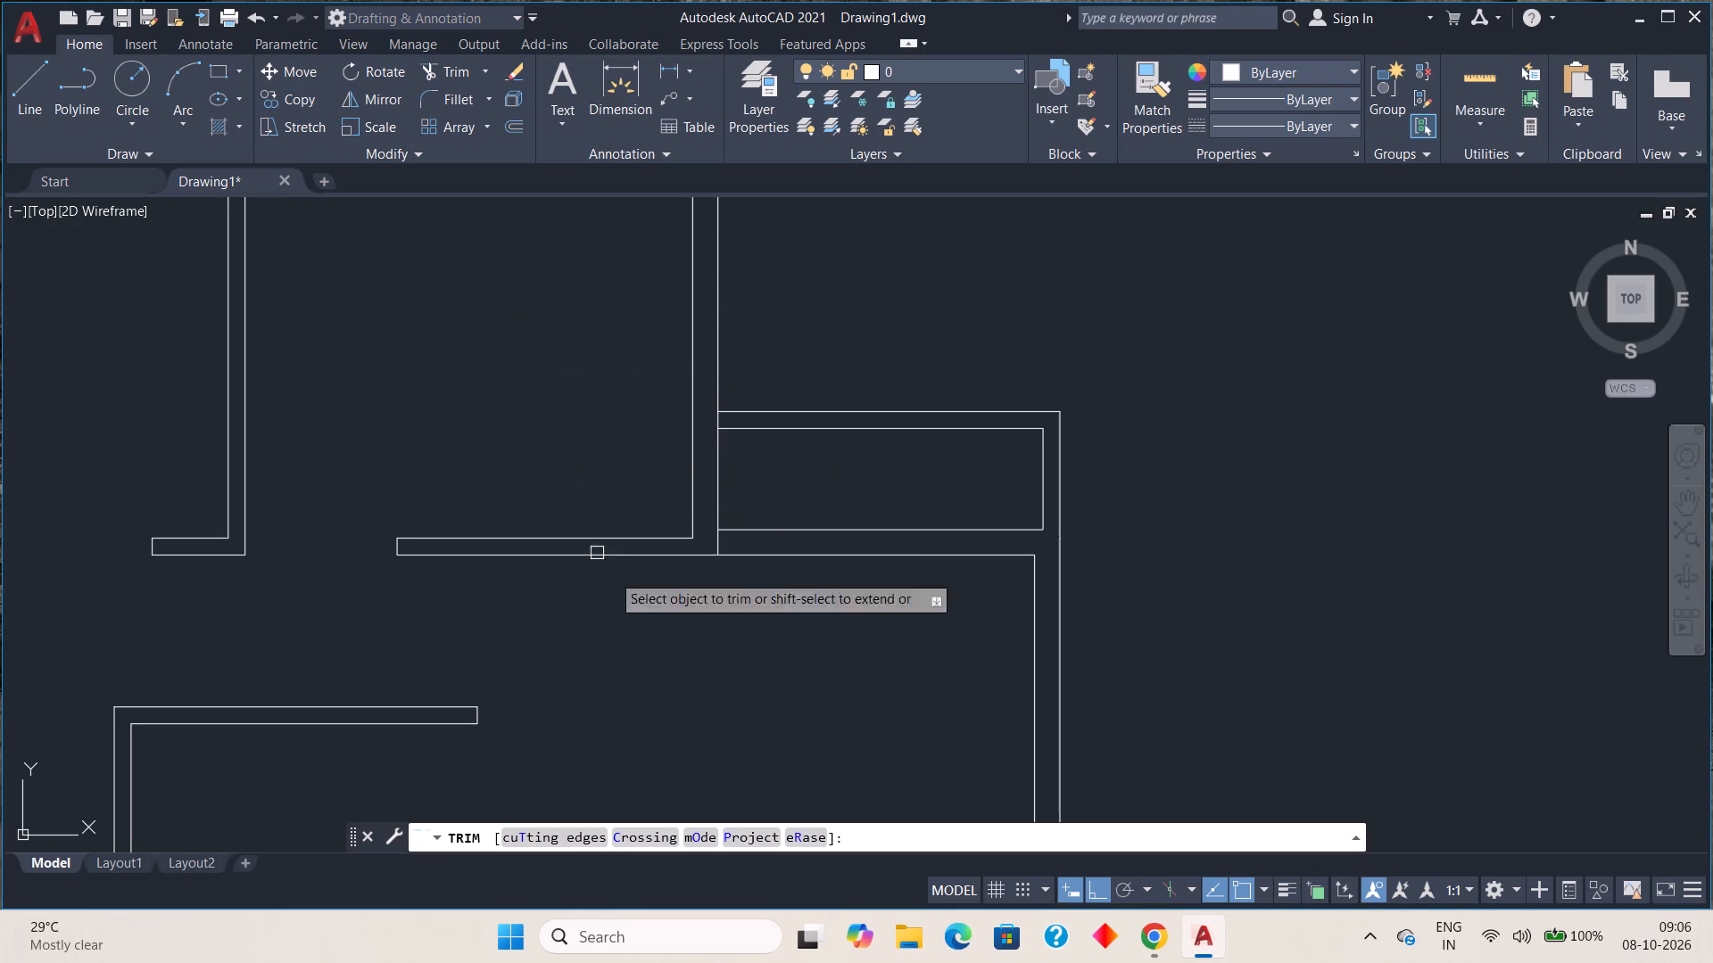
left_click(633, 560)
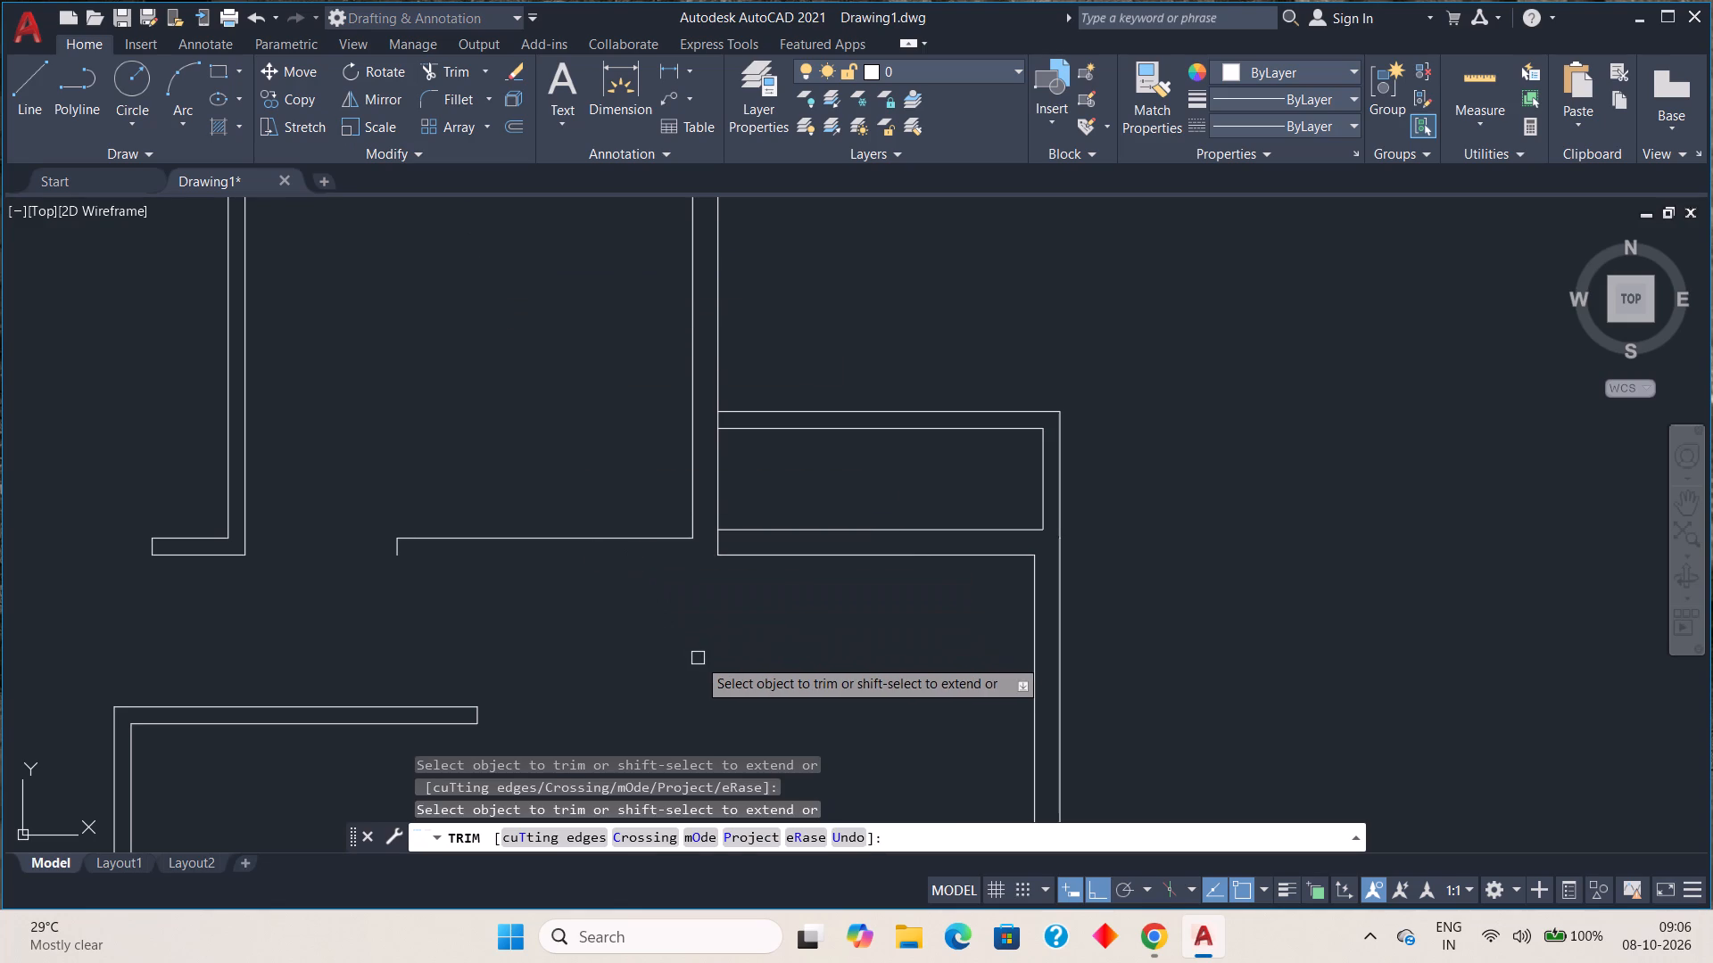
key("Escape")
Draw a vertical line across the wall below the adjoining strip, from the midpoint of its lower line to its upper line.
key("l")
key("space")
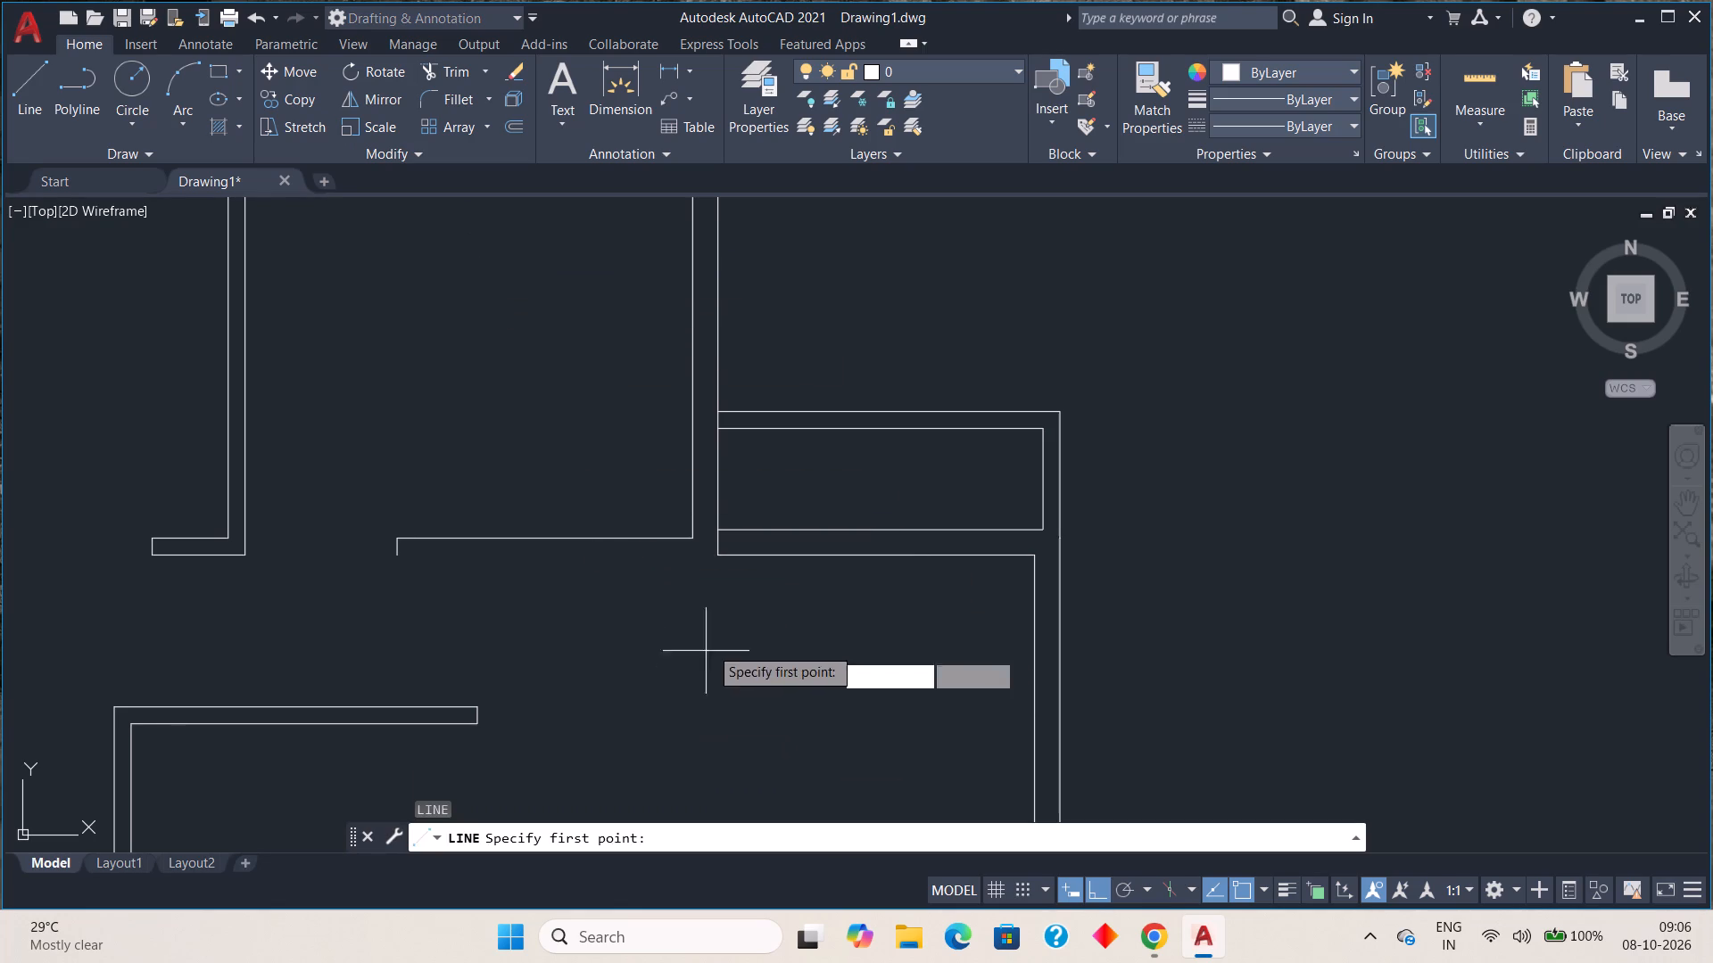
left_click(876, 556)
scroll(868, 550, "up", 3)
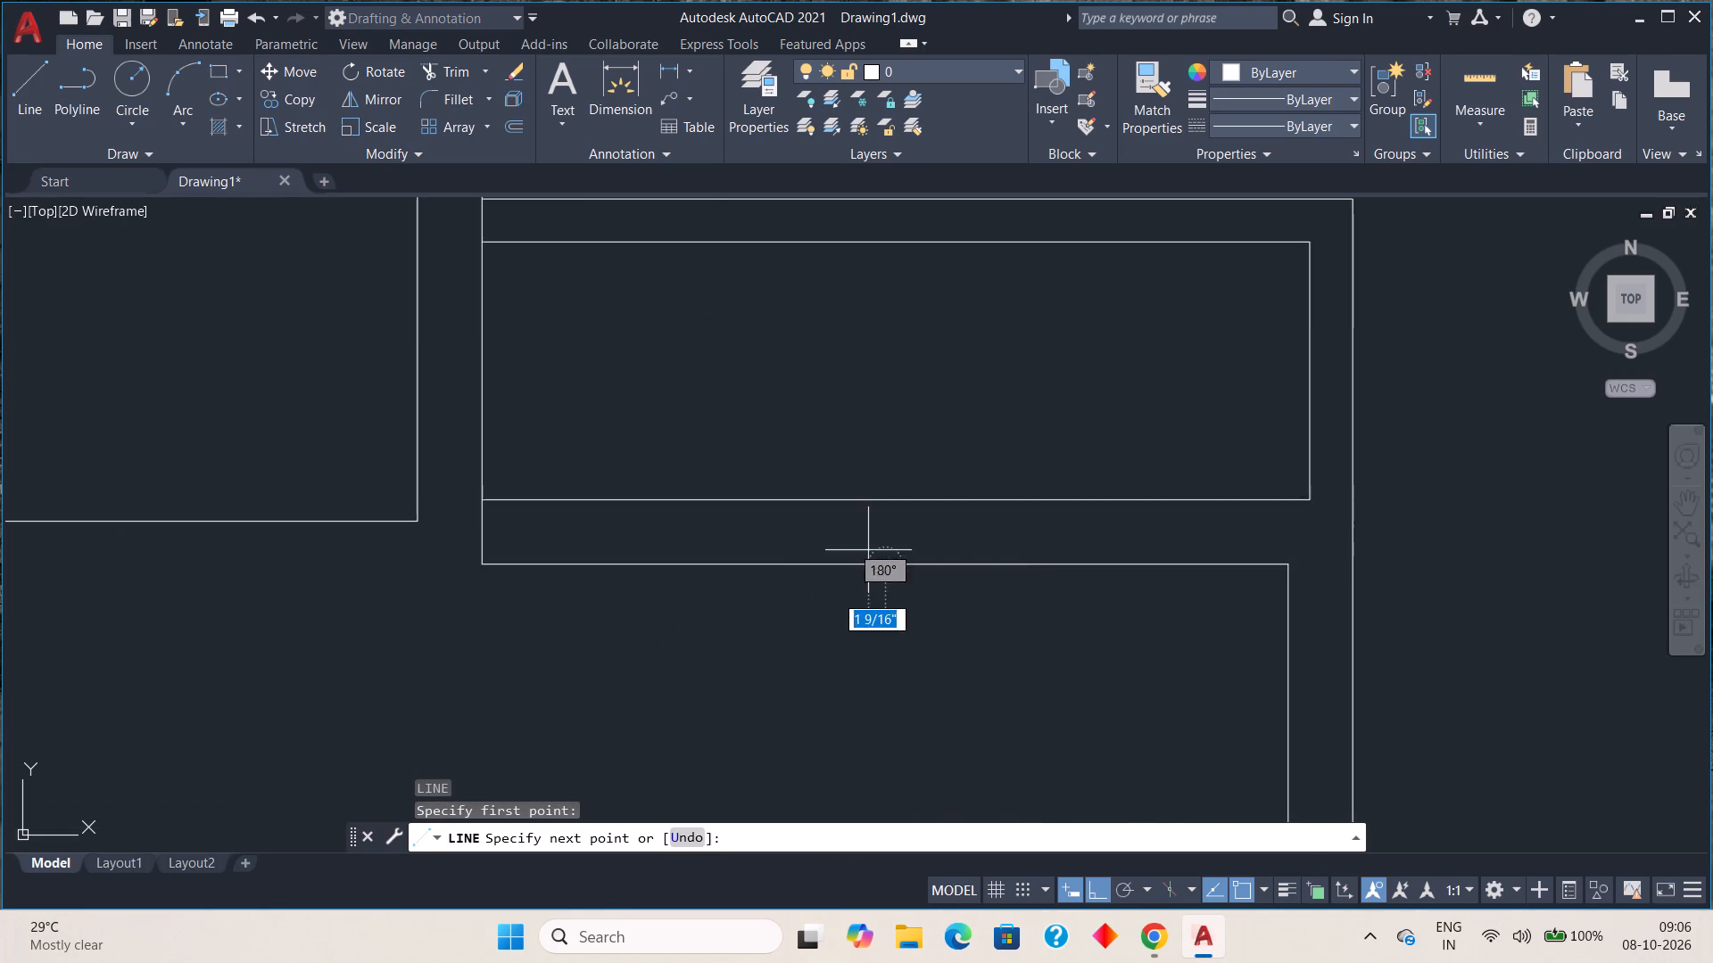
left_click(880, 501)
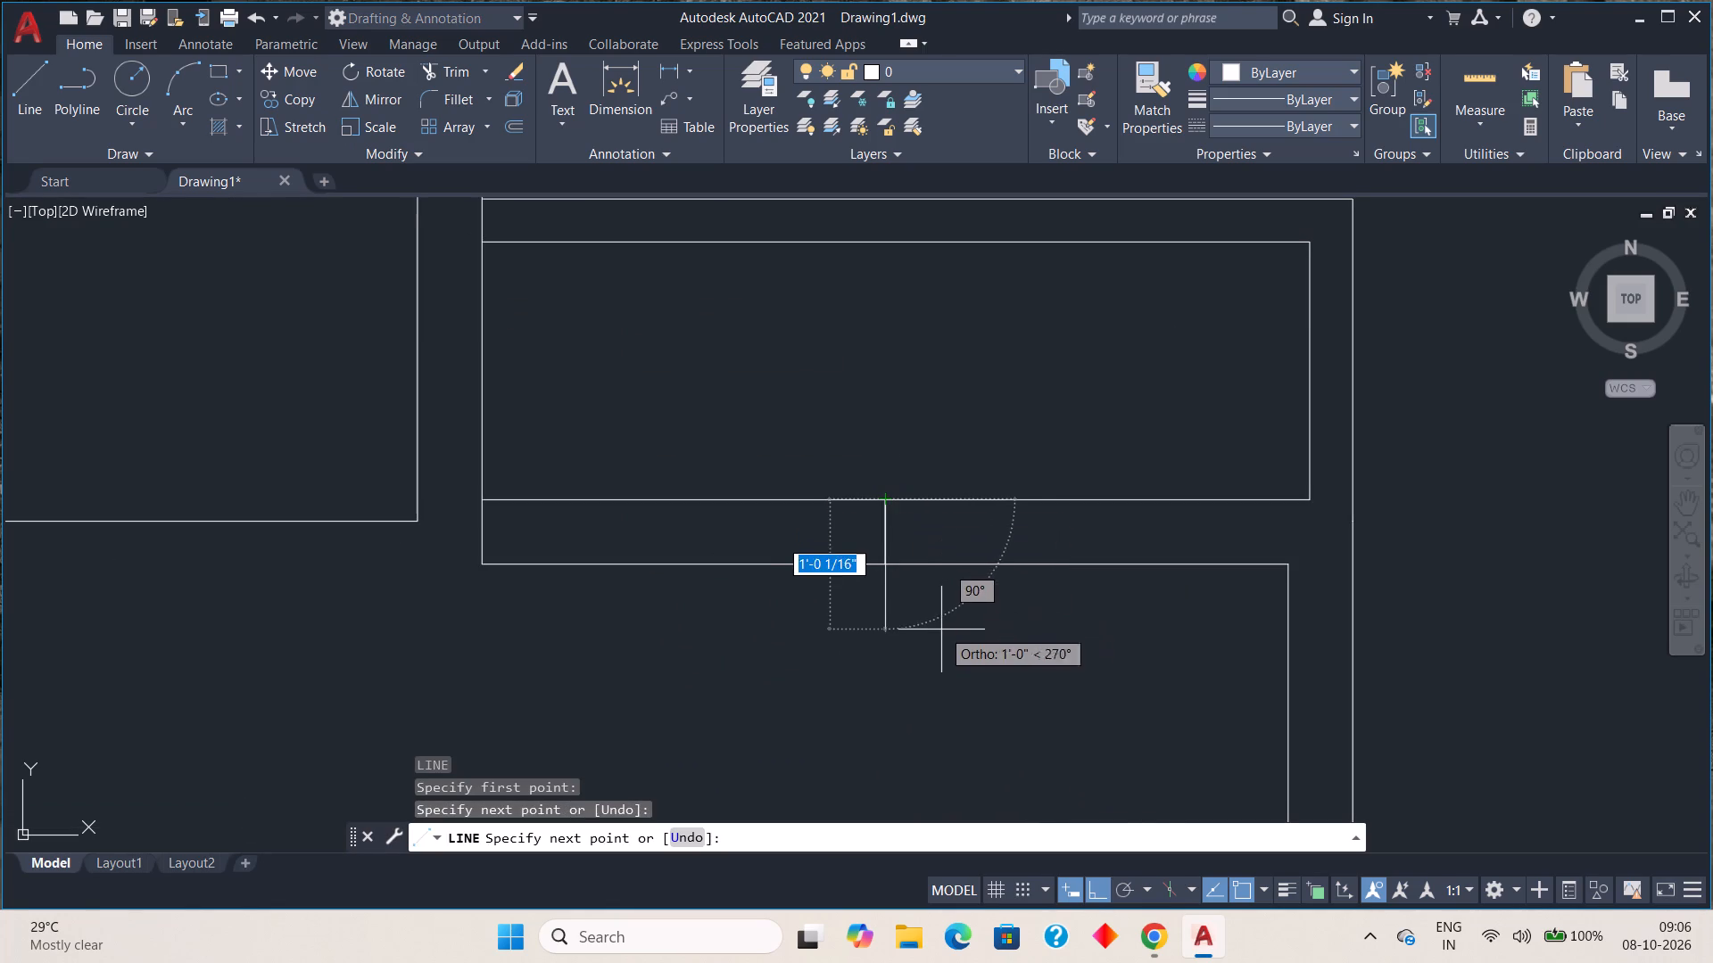
key("Escape")
Stretch the lower line of the wall below the adjoining strip west to the door opening's edge in the eastern room's bottom wall.
scroll(617, 621, "down", 2)
left_click(607, 600)
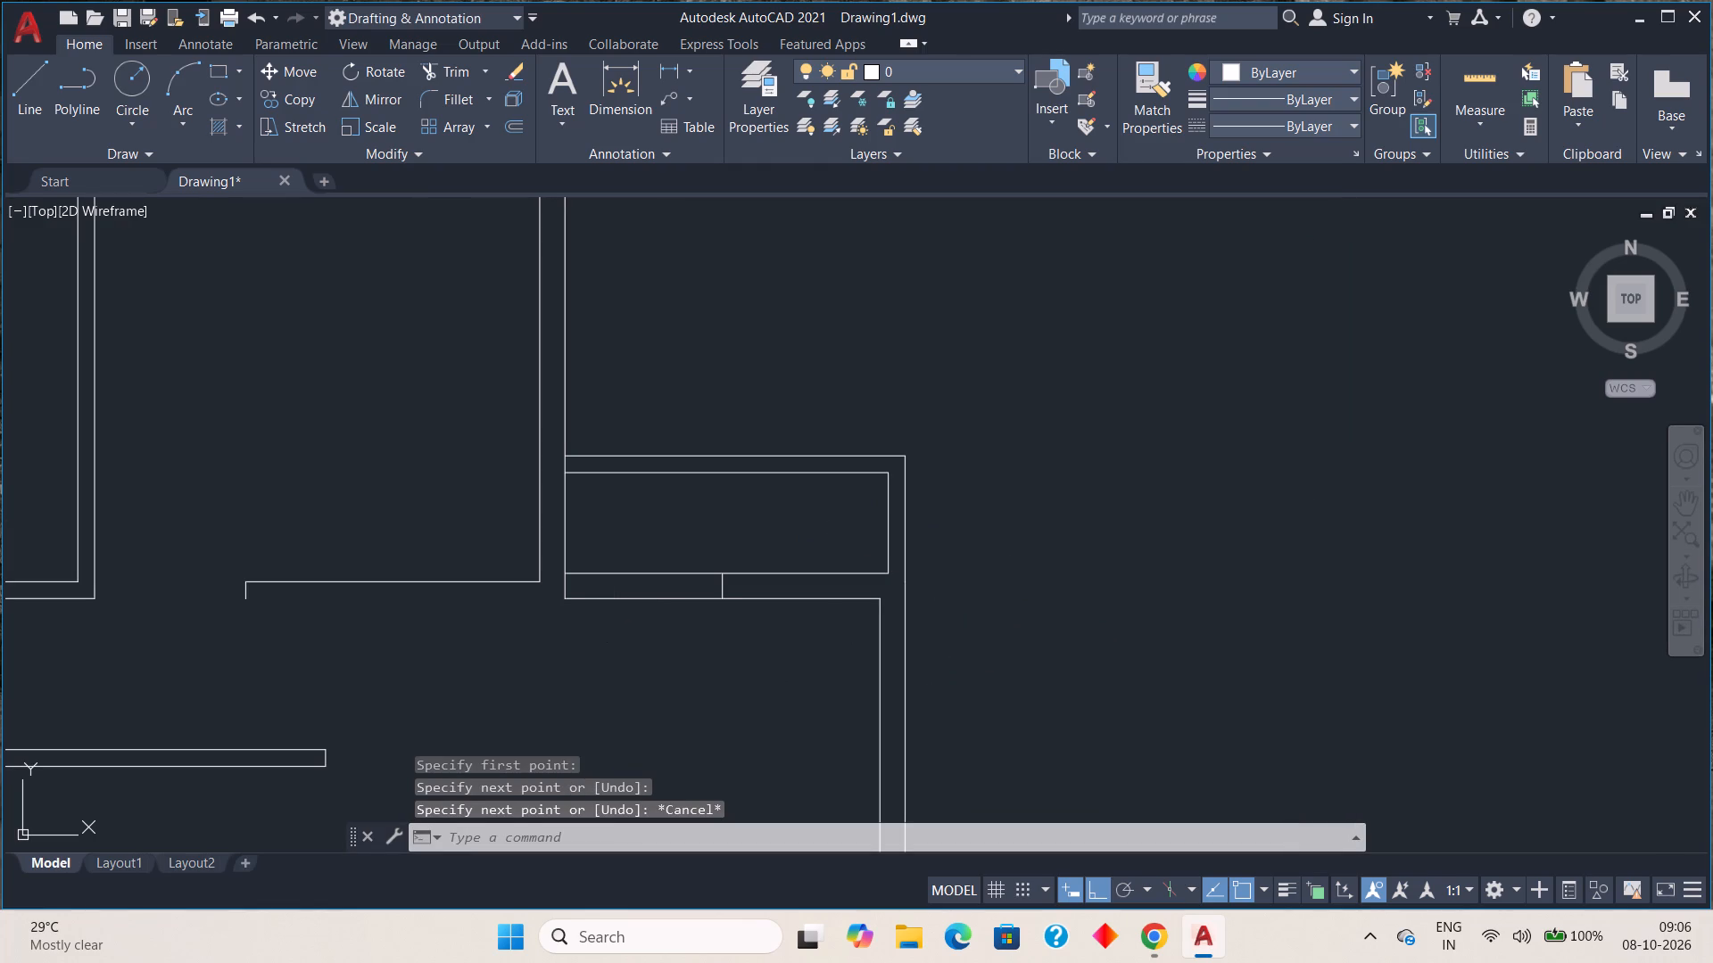
left_click(567, 594)
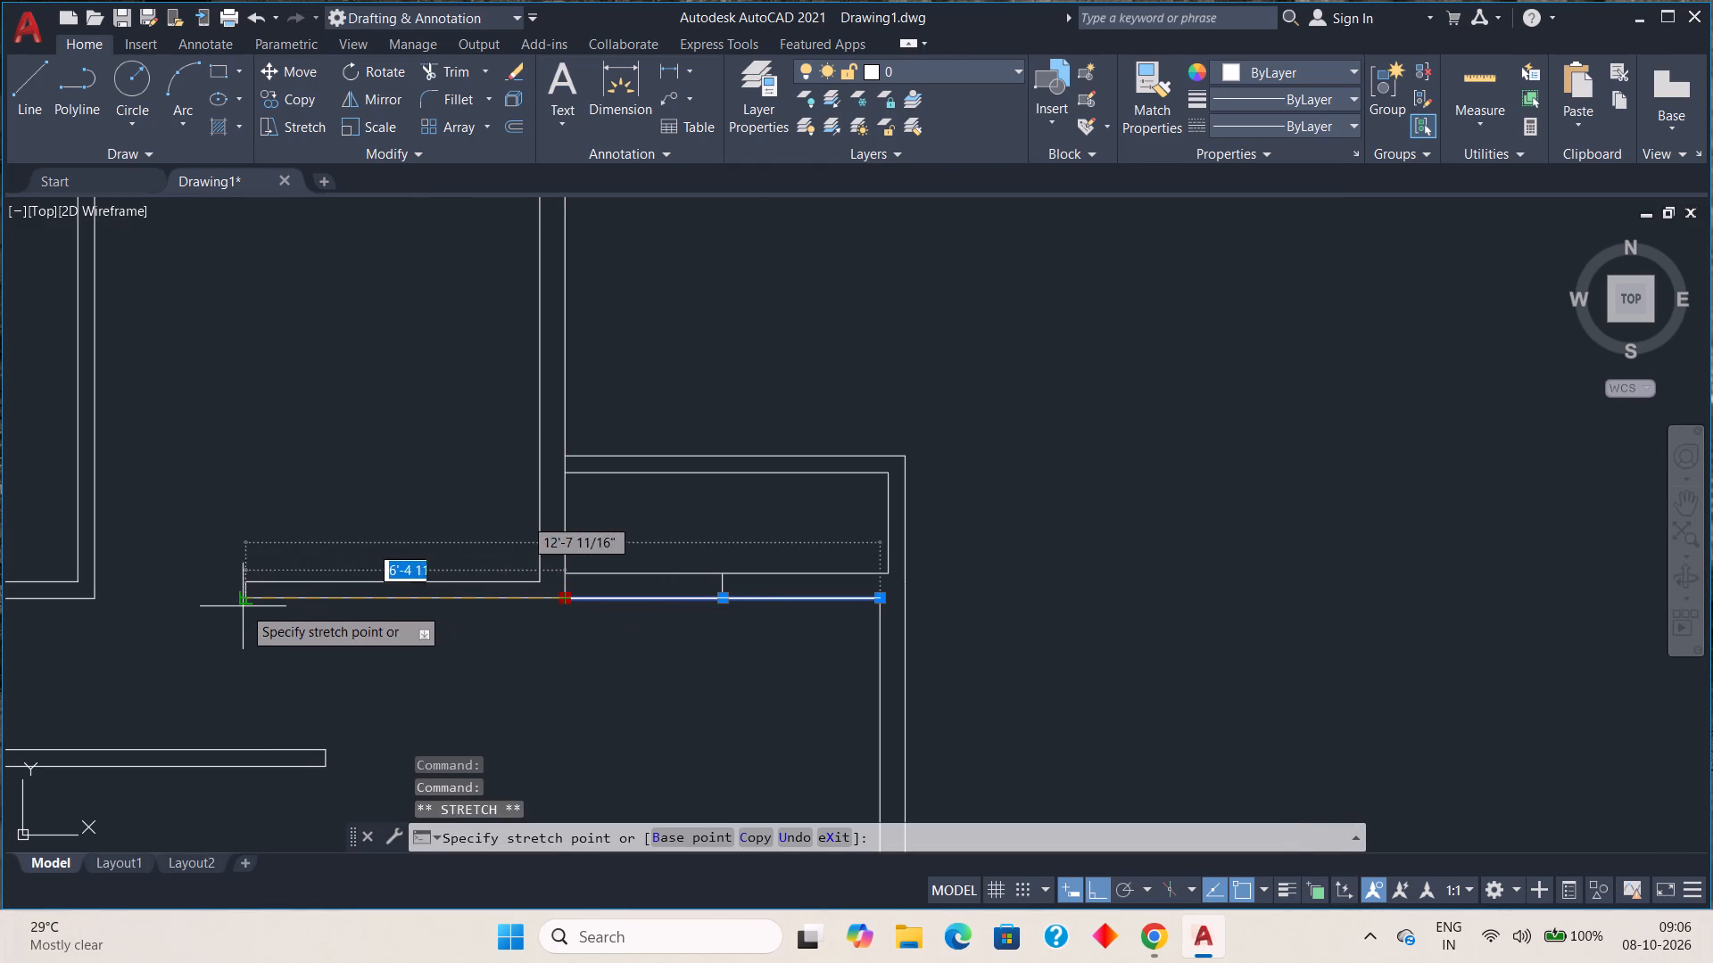
scroll(242, 603, "up", 4)
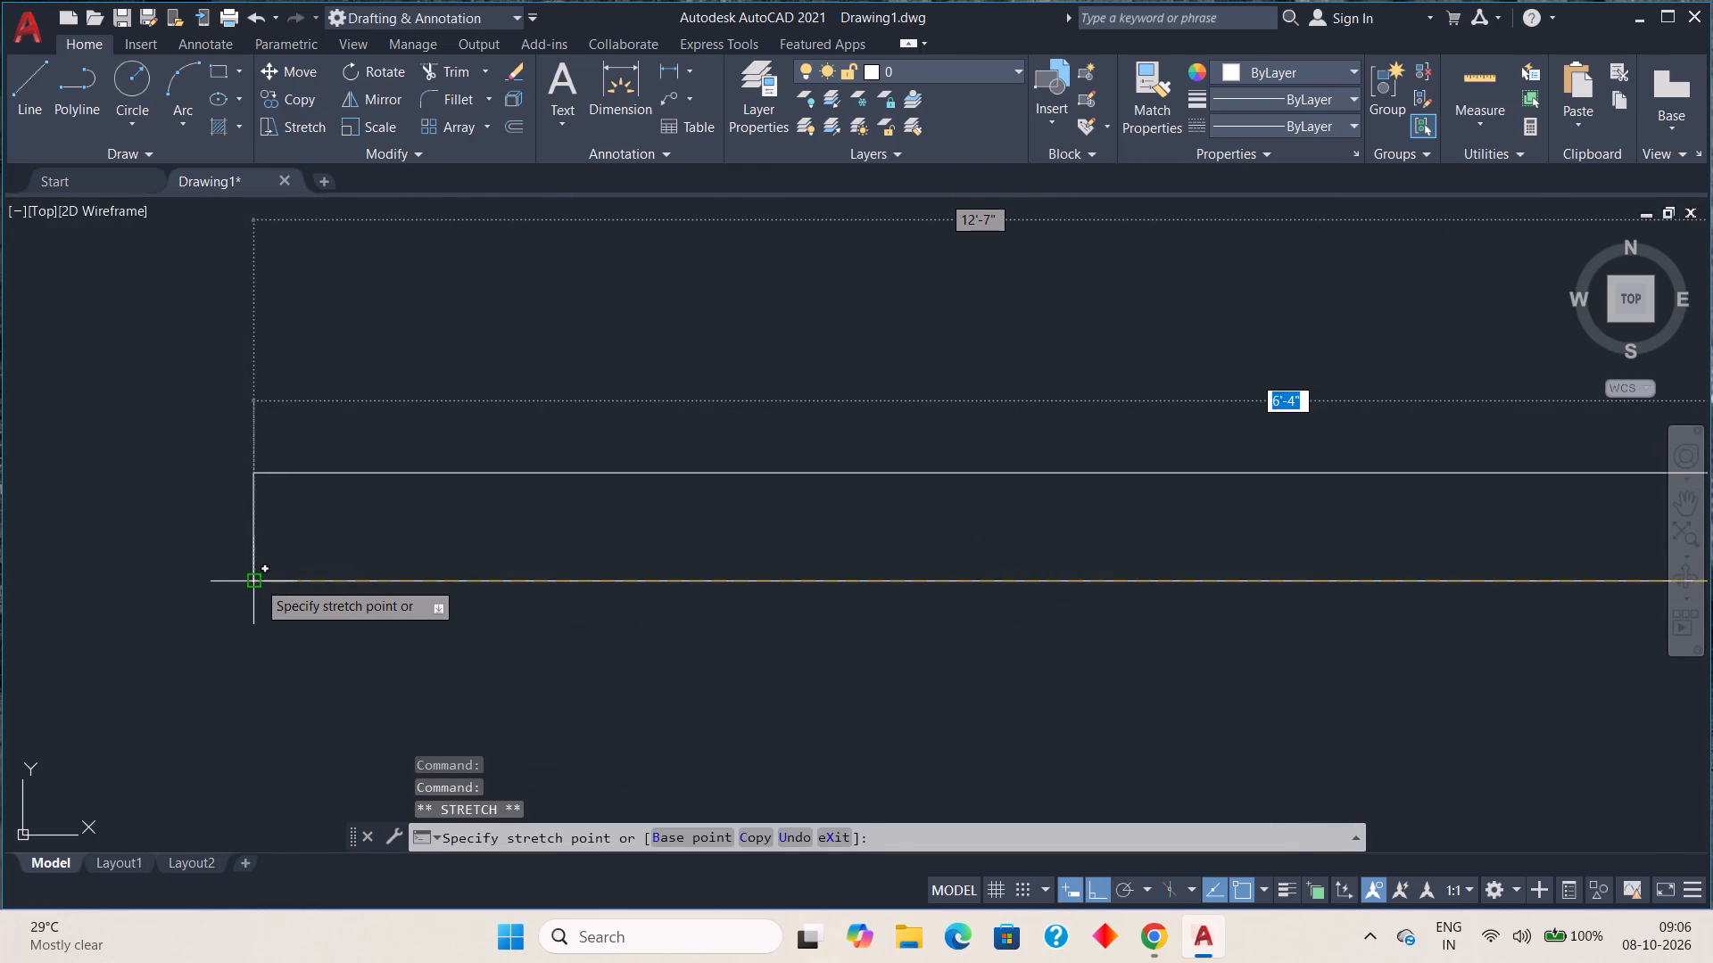
left_click(257, 580)
key("Escape")
scroll(379, 644, "down", 5)
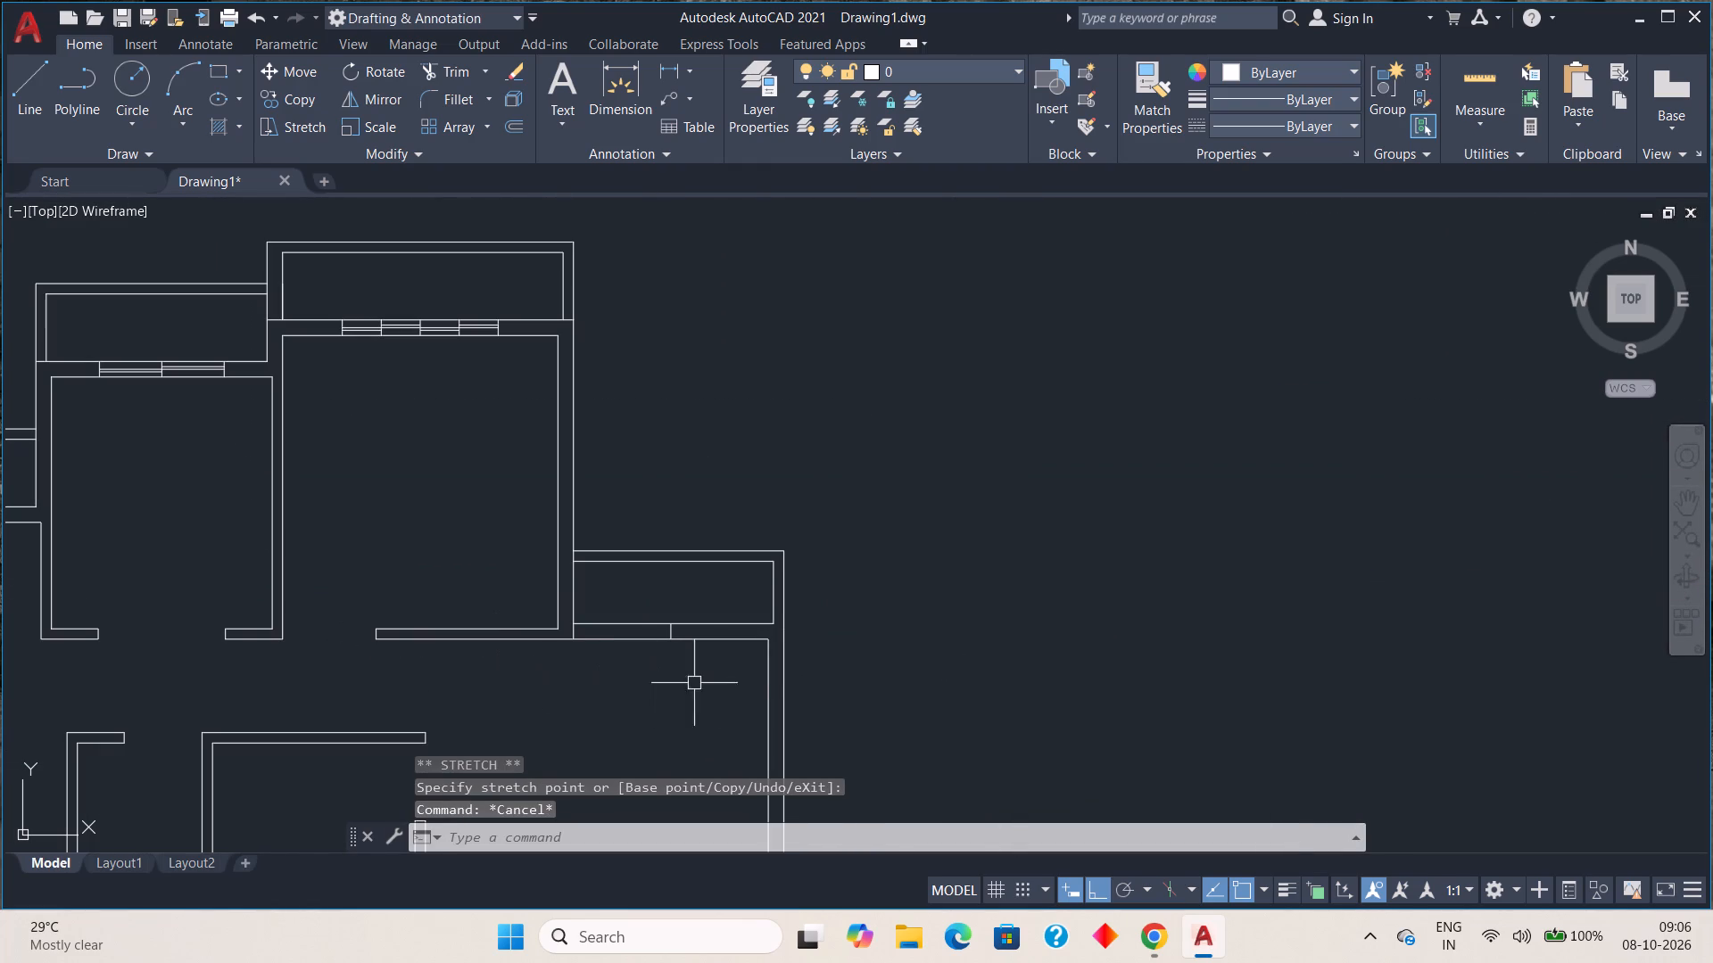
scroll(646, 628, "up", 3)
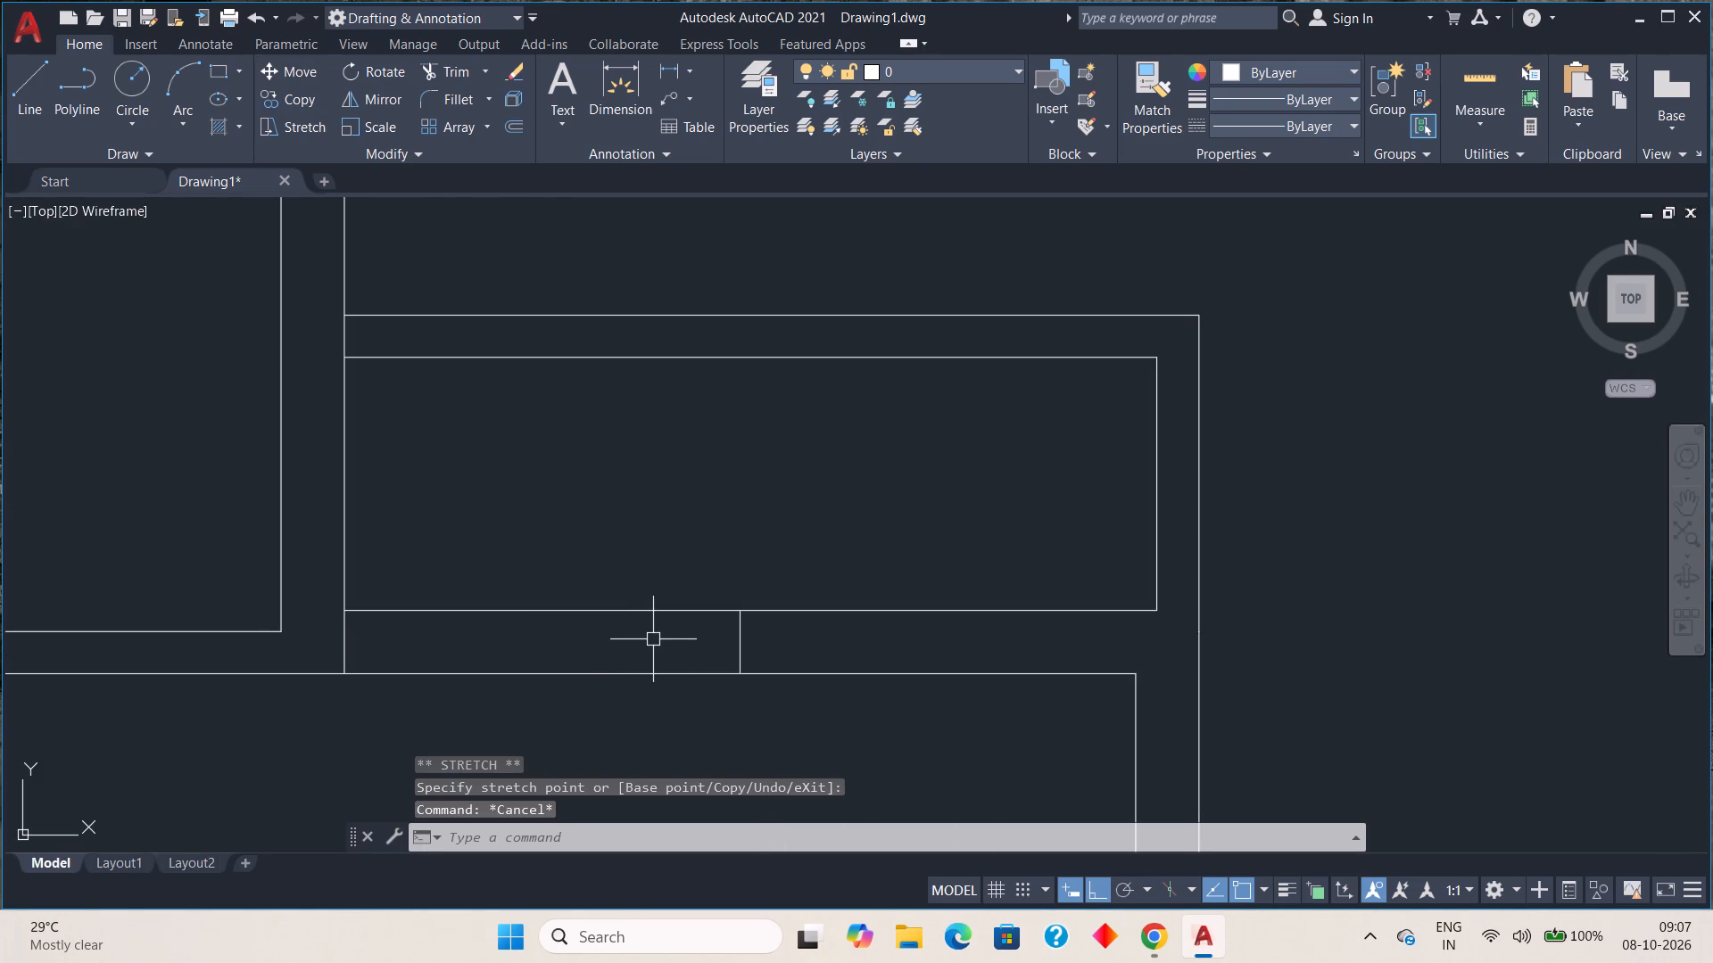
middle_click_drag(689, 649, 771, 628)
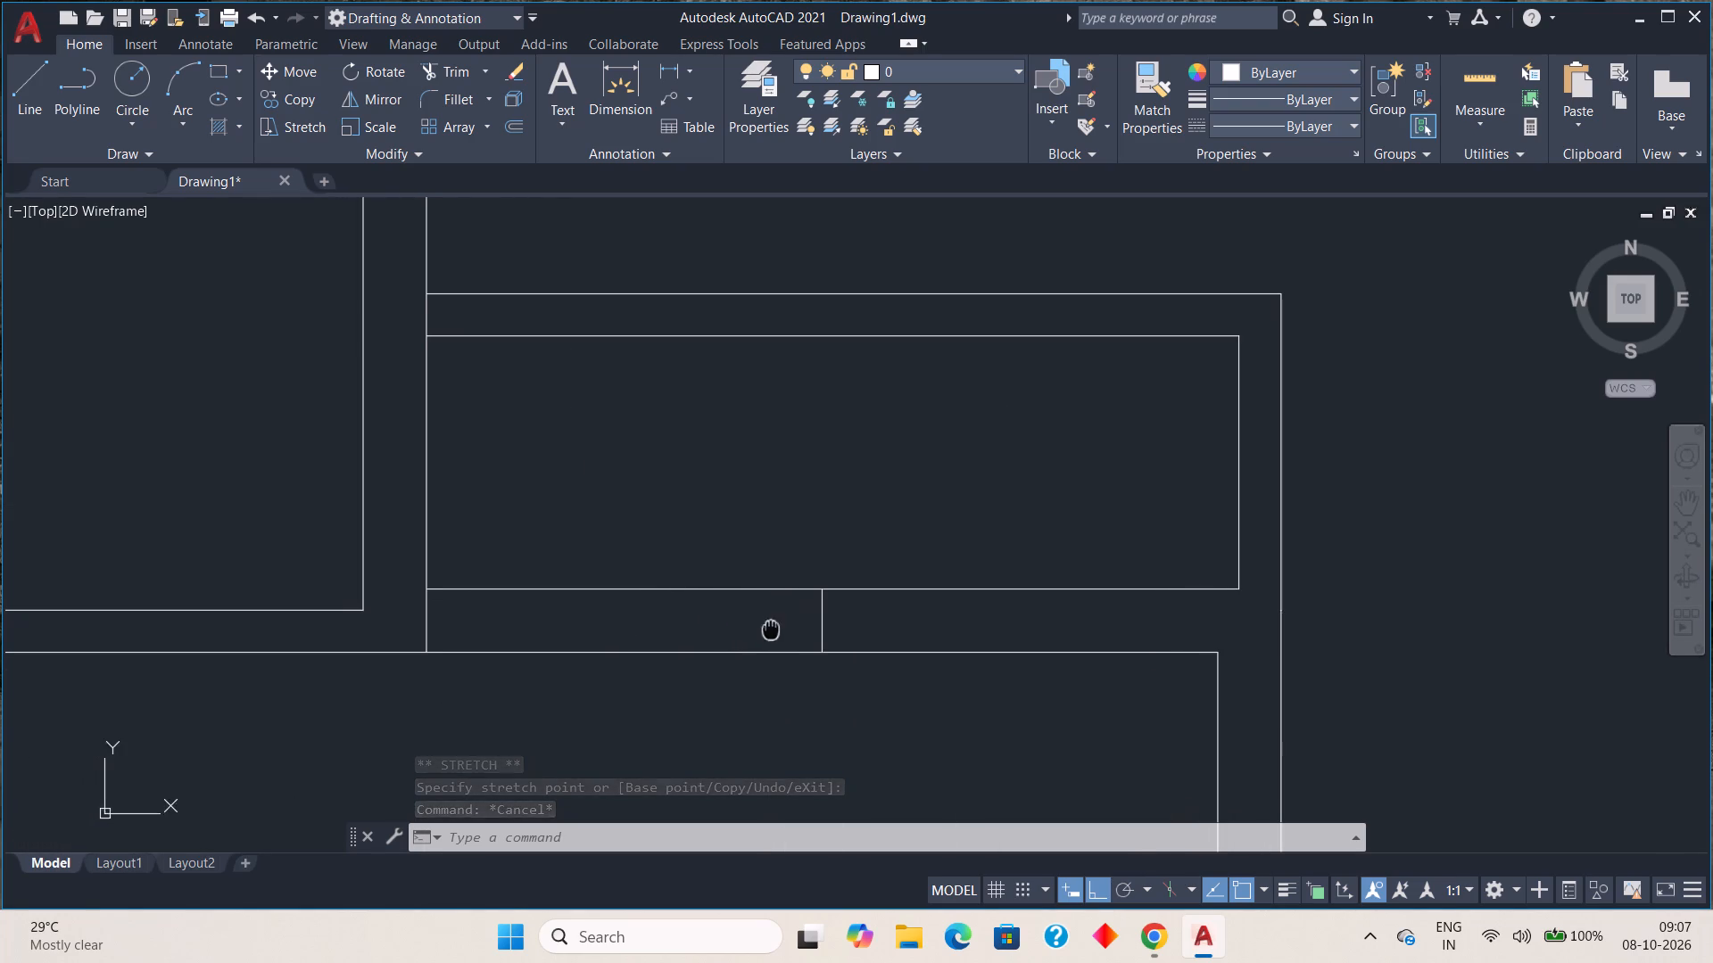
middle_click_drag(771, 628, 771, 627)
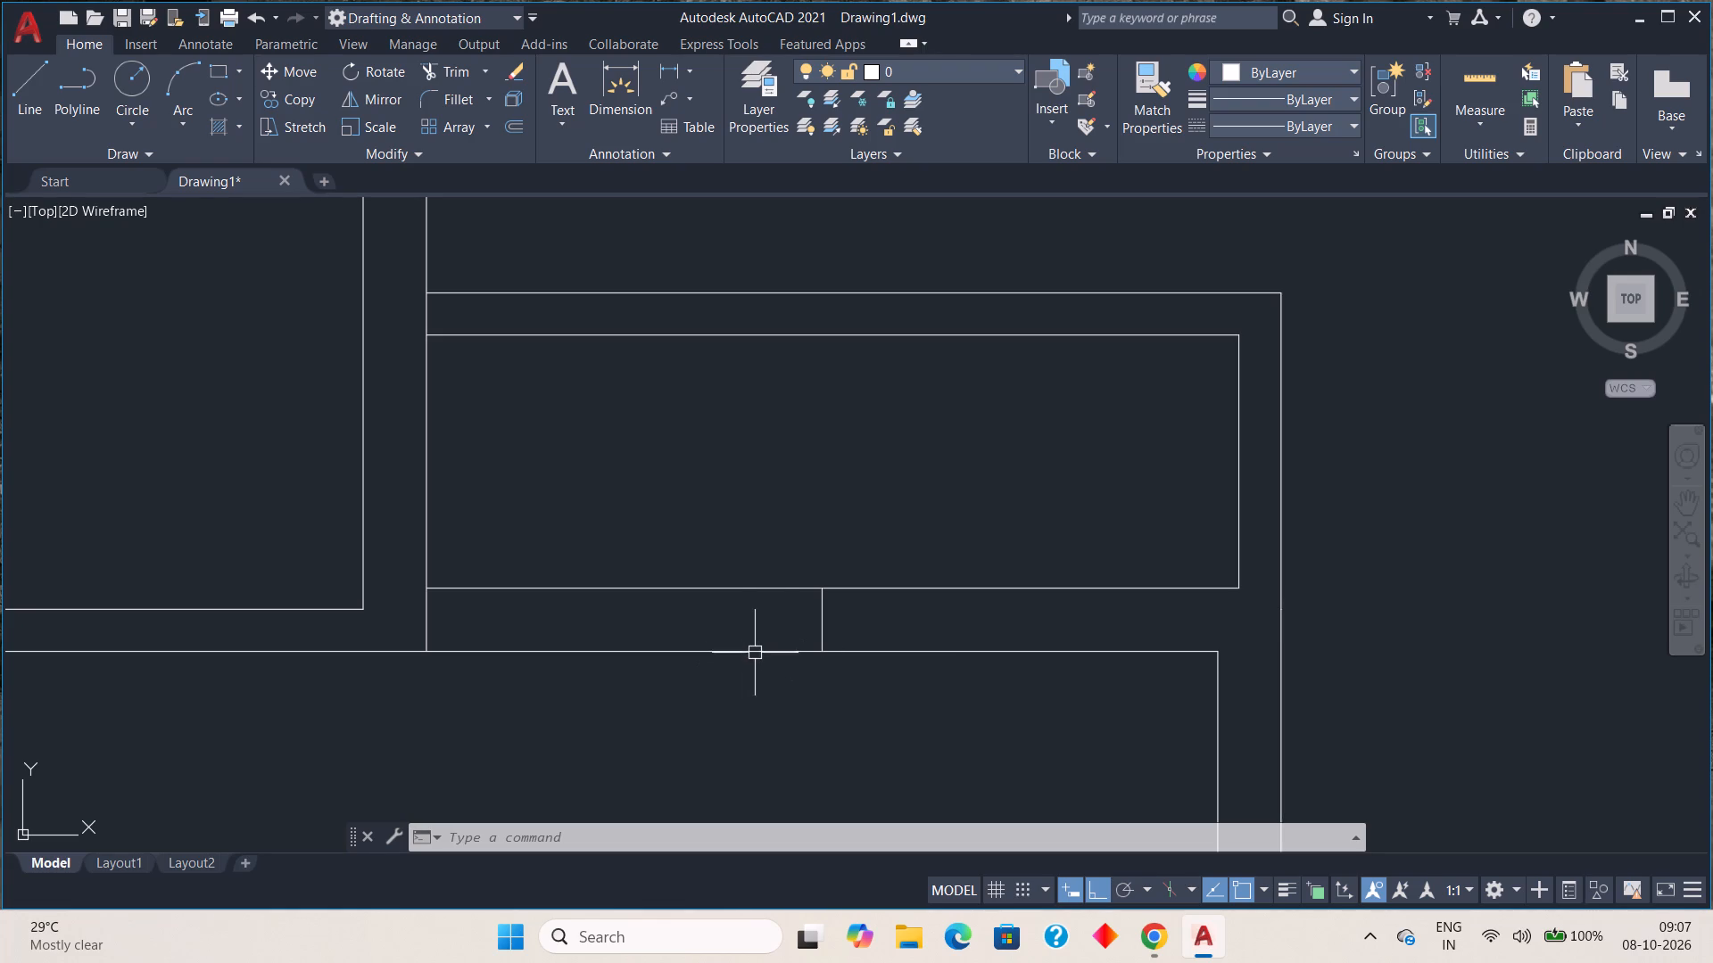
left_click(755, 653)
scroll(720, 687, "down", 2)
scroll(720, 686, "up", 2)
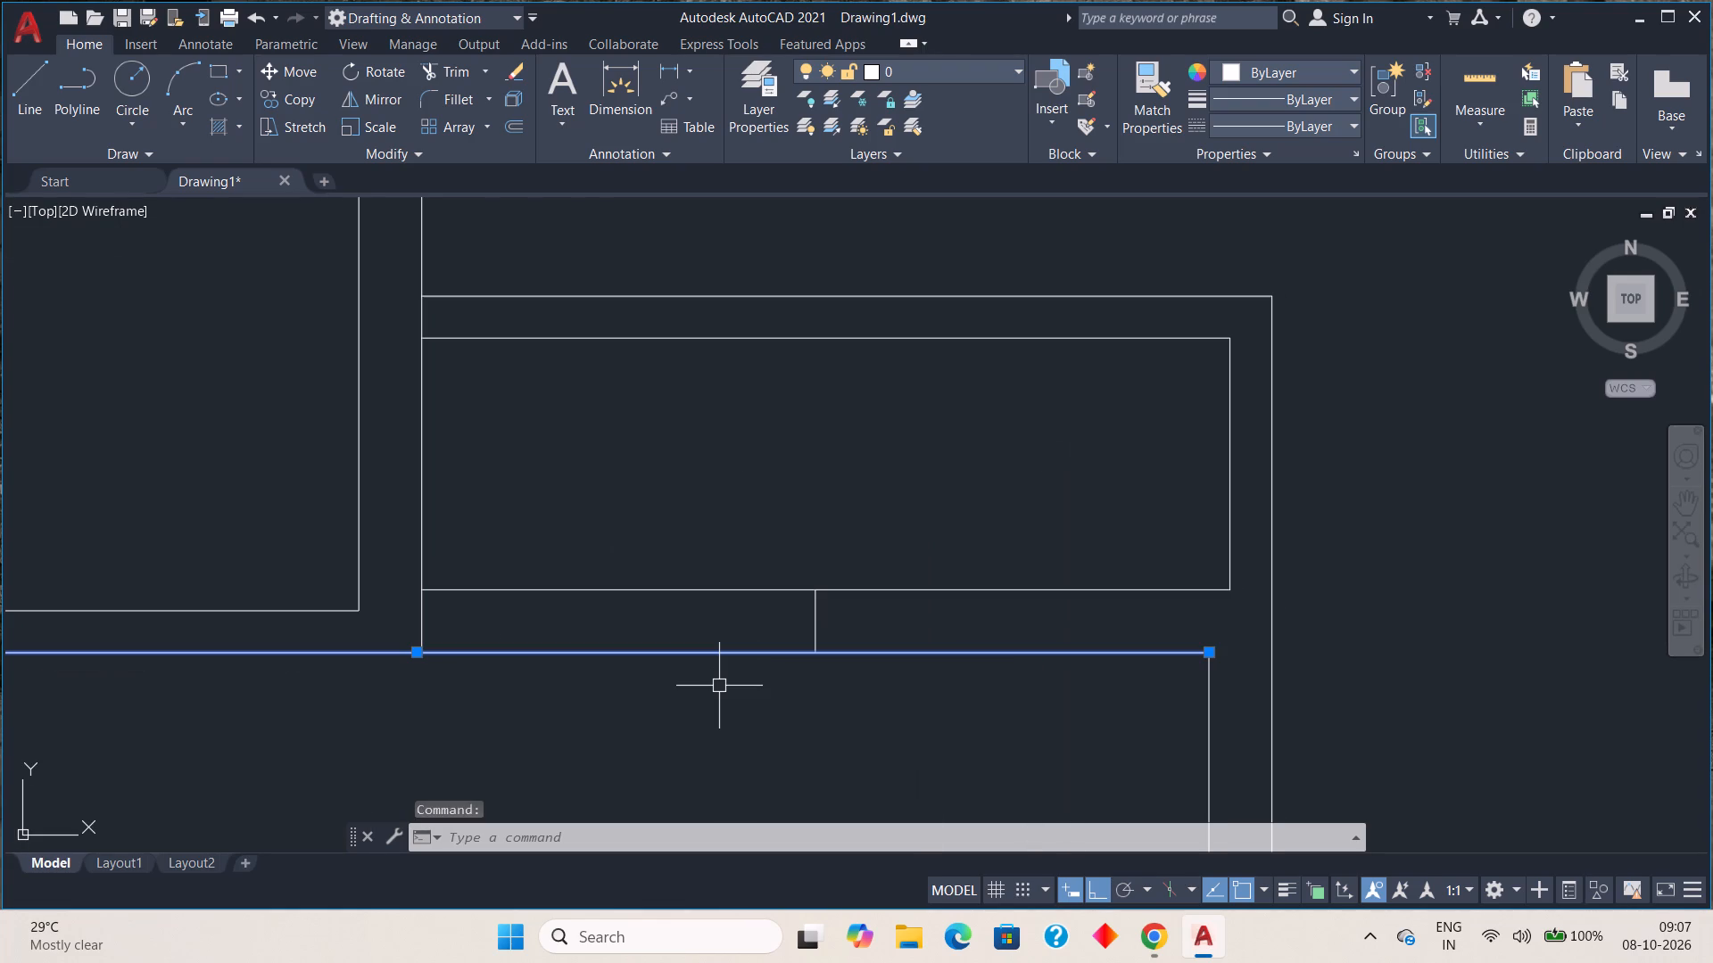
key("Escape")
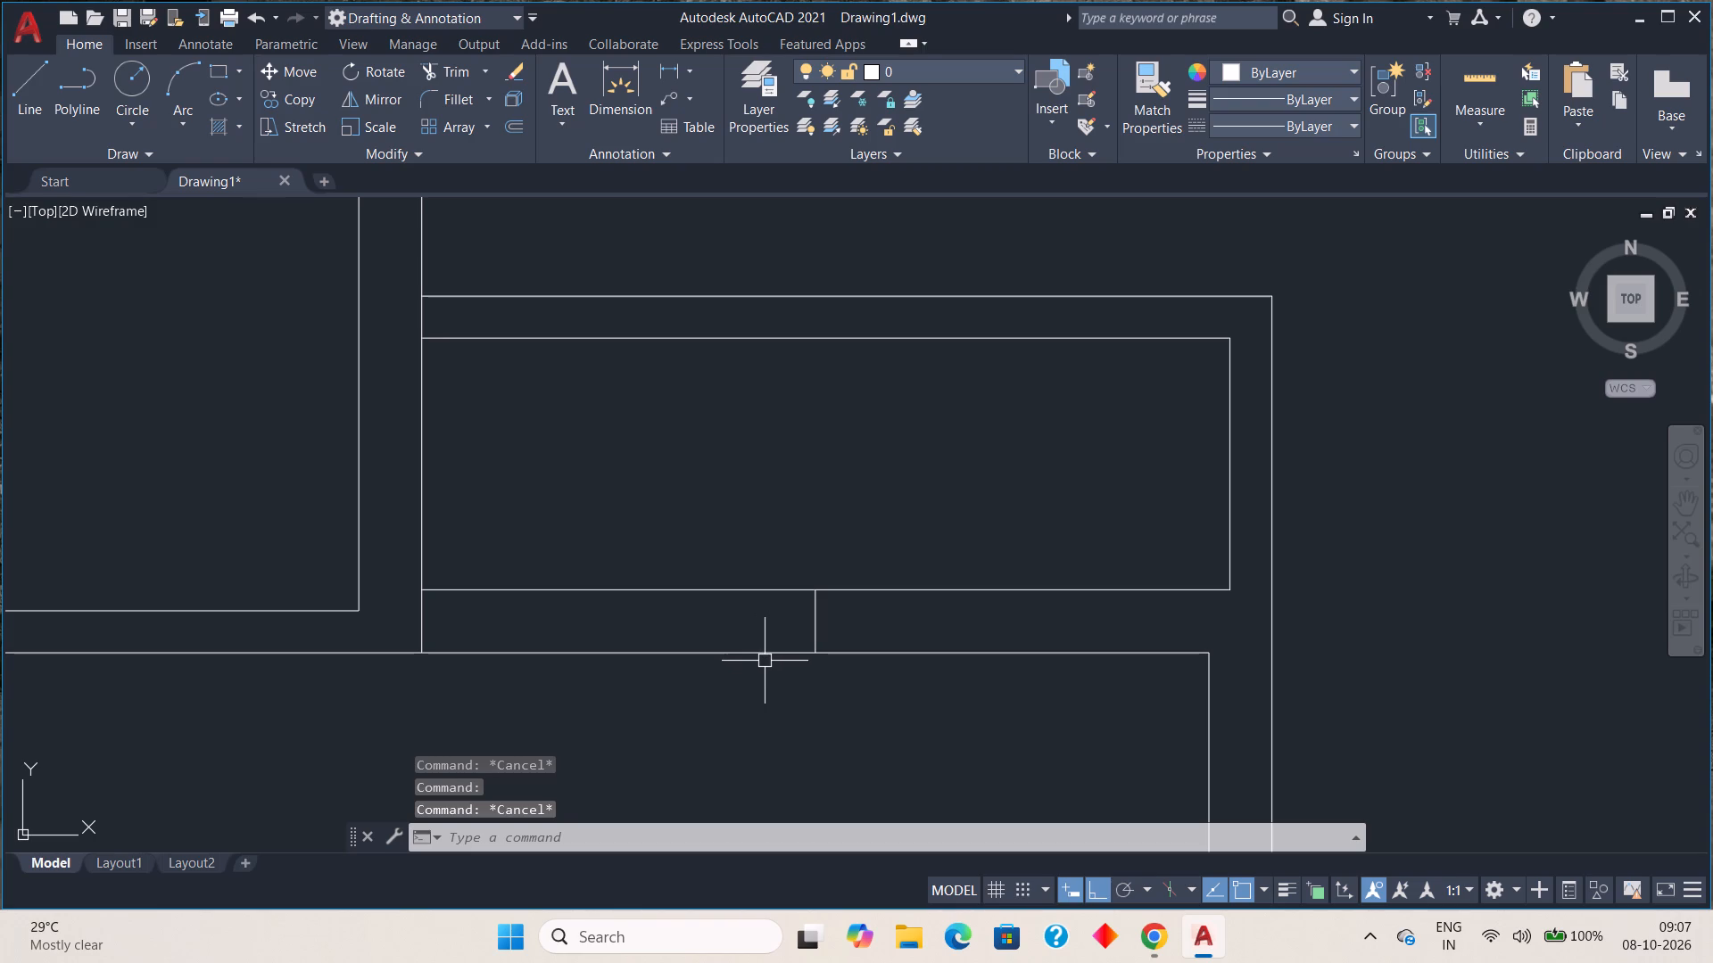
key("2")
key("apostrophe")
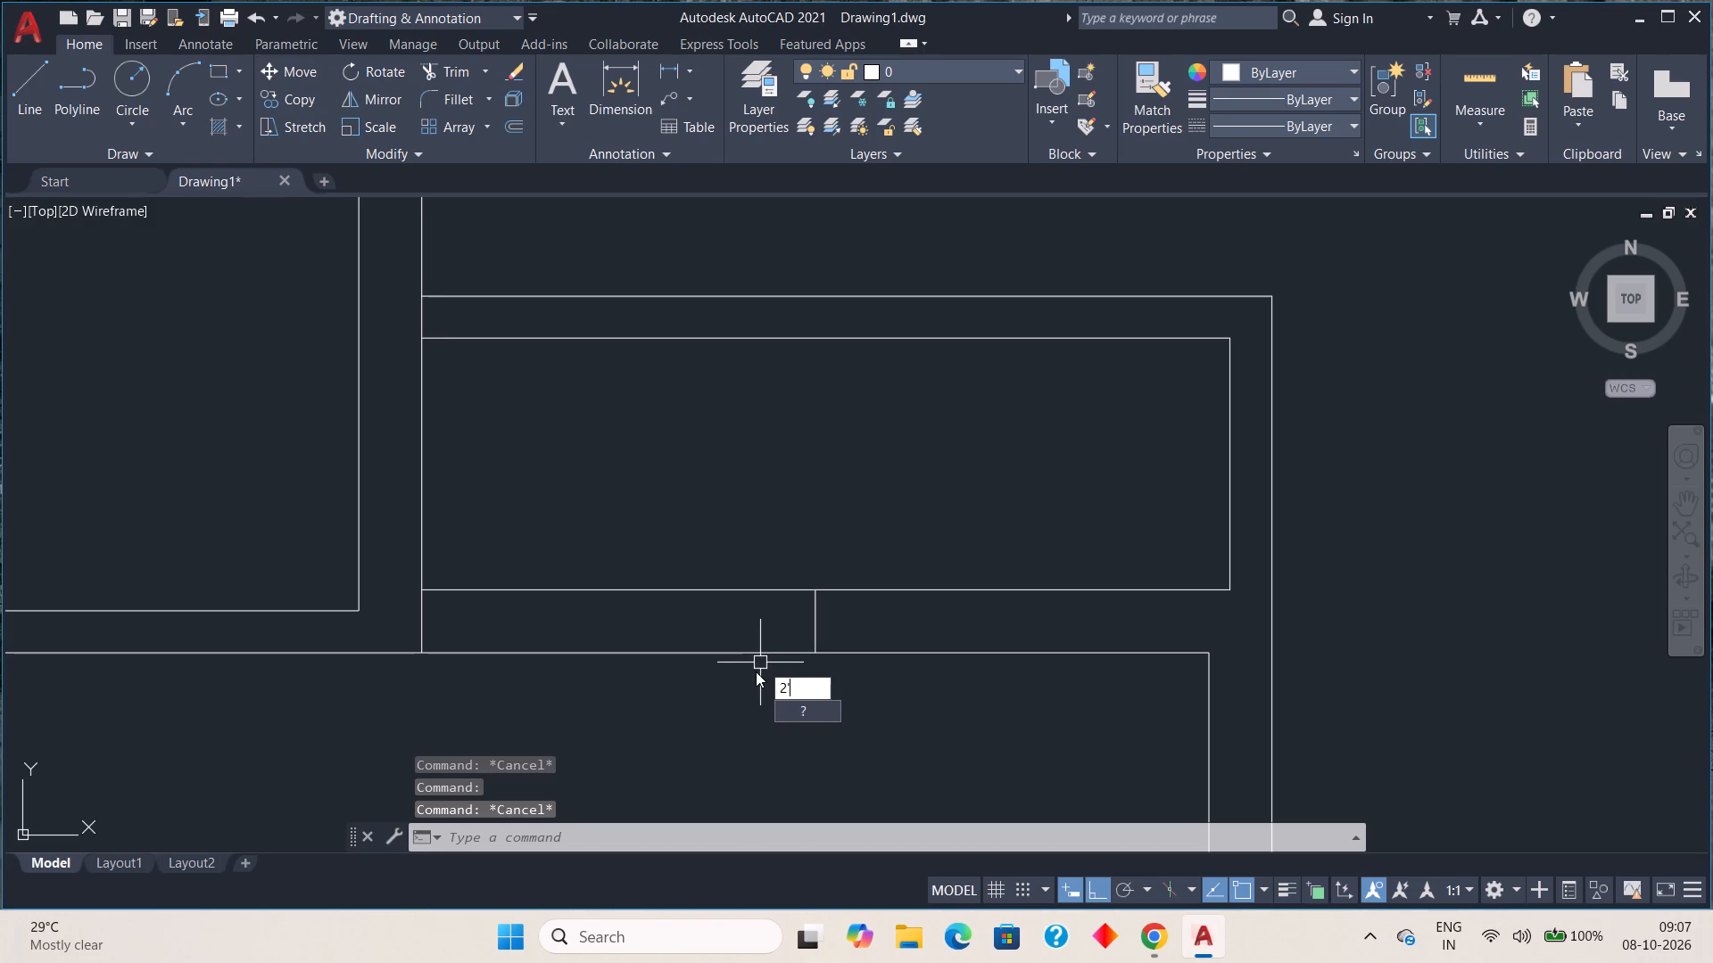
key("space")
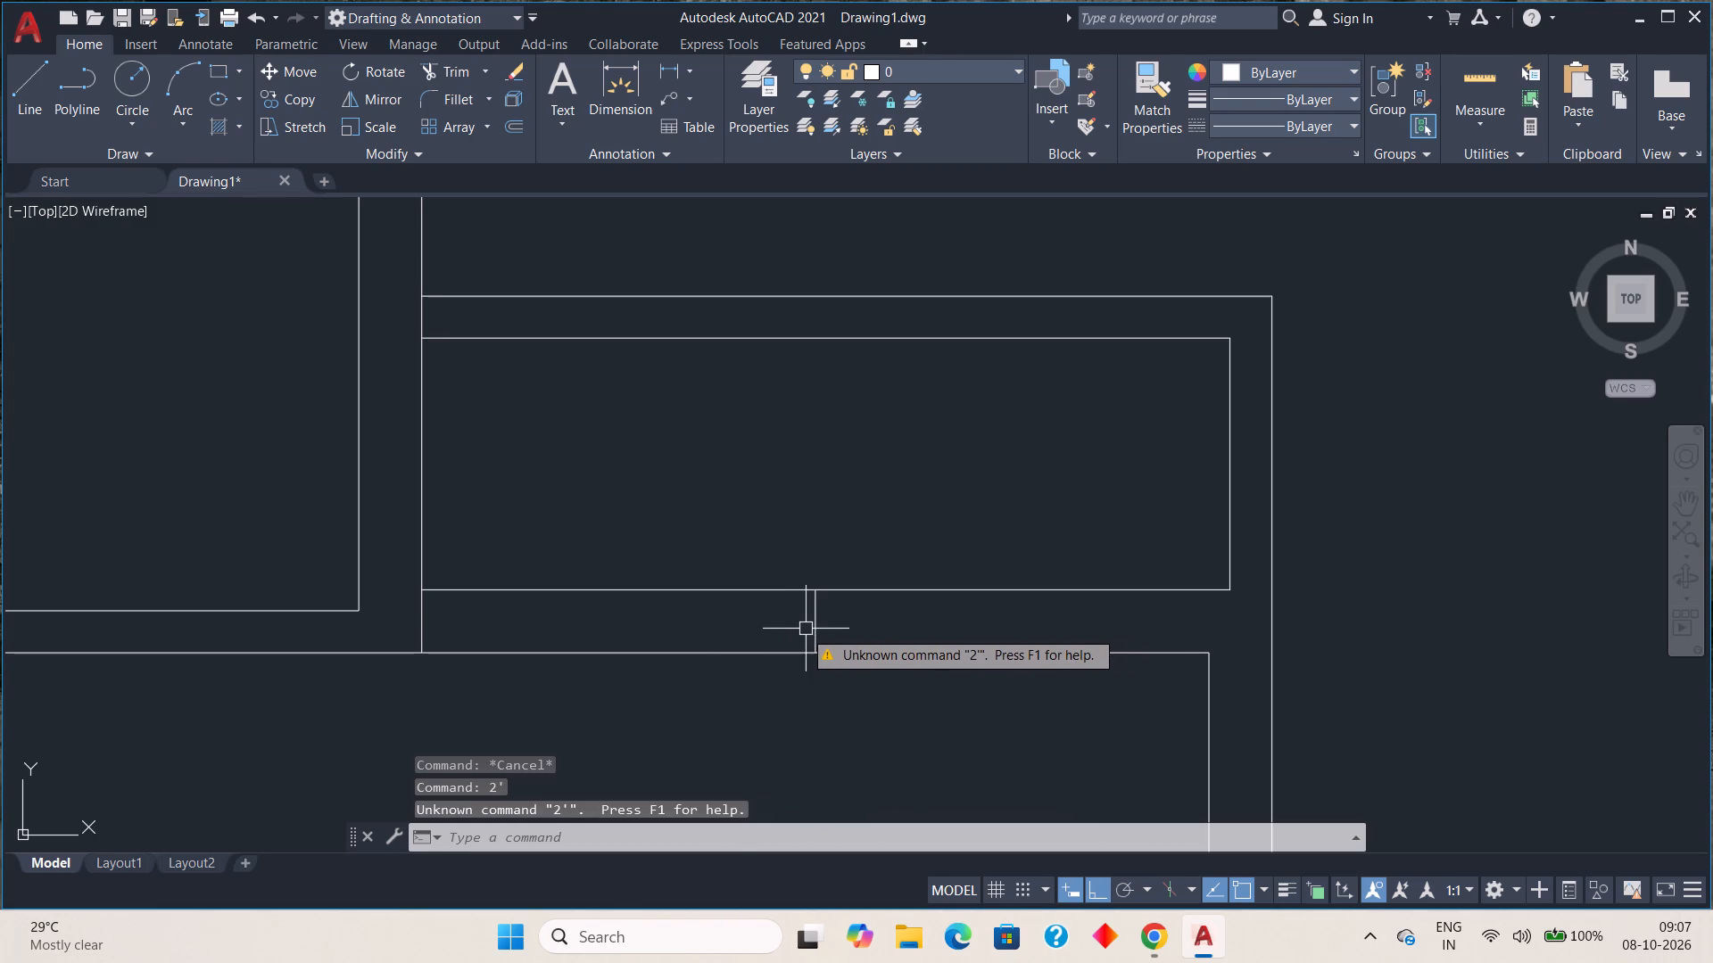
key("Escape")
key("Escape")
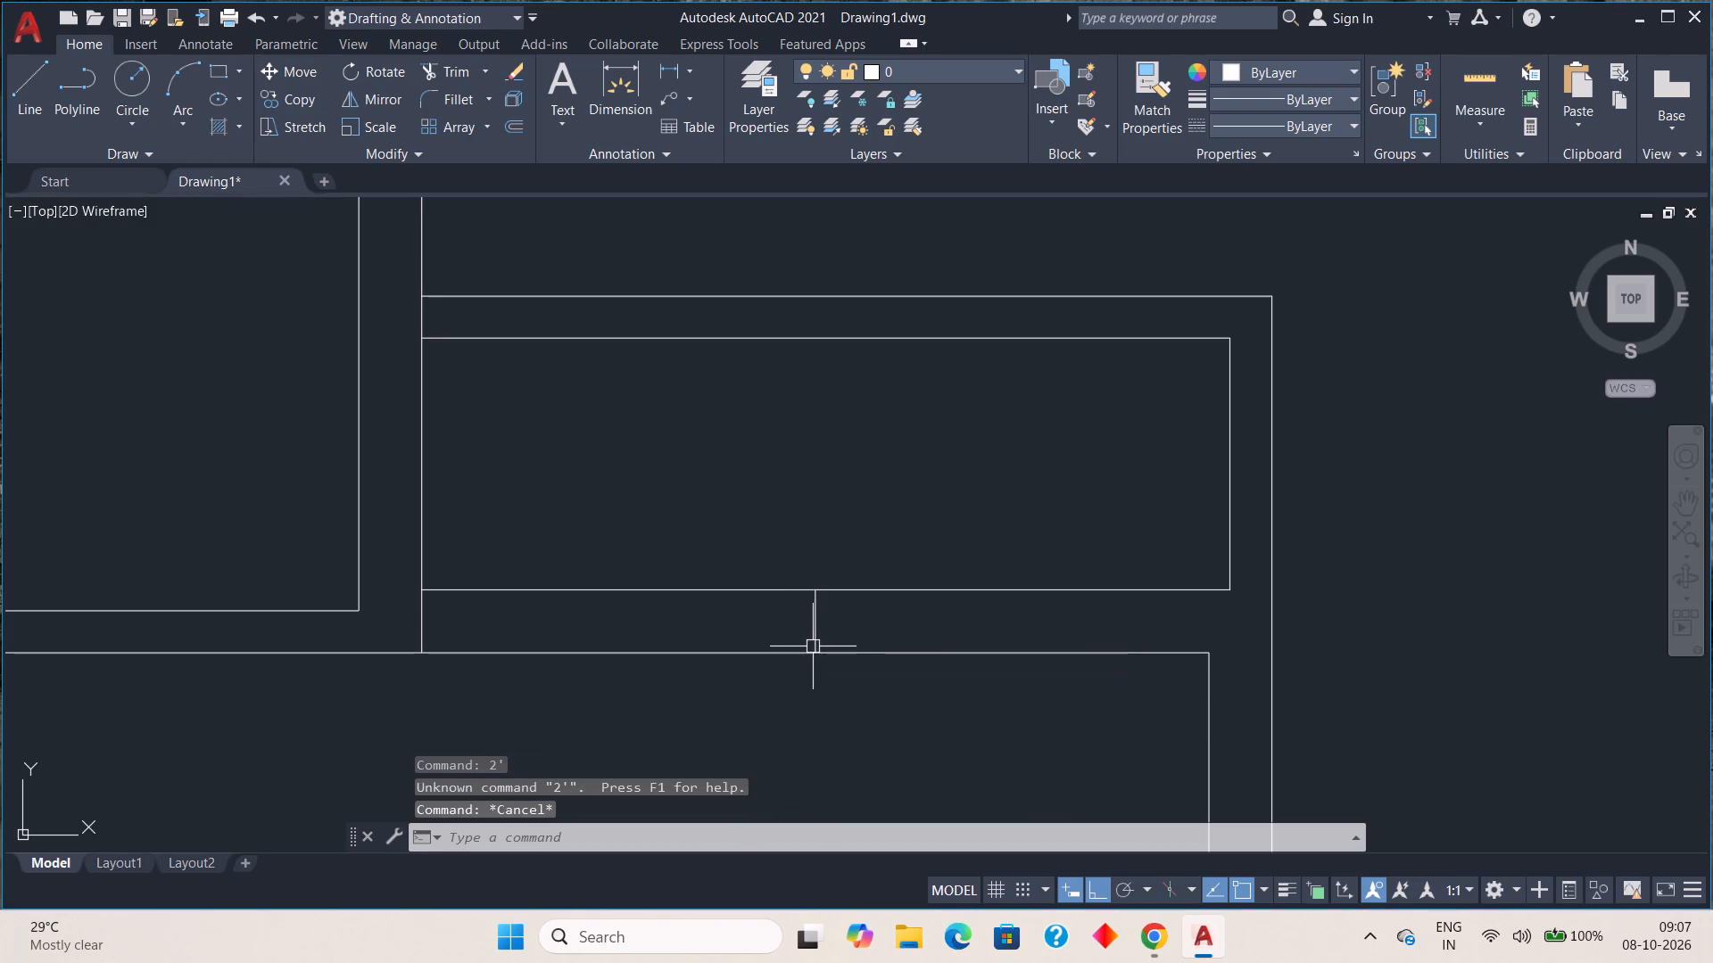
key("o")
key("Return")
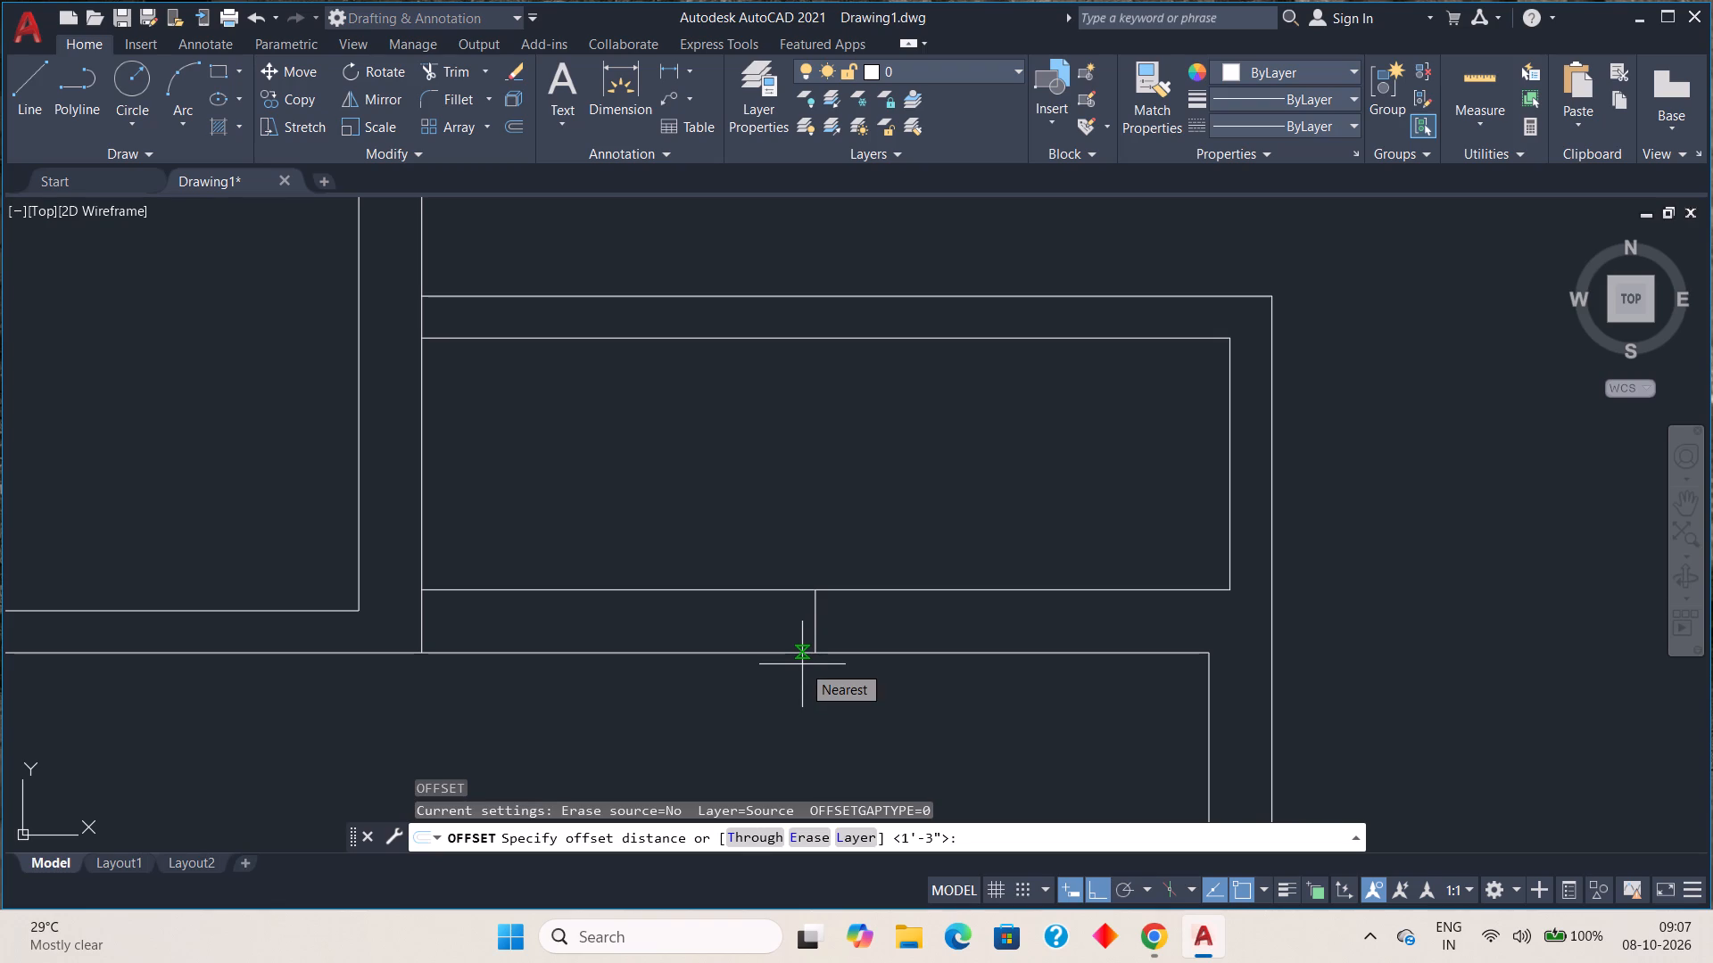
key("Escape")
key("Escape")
Offset the vertical line across the wall below the adjoining strip by 2' to both sides.
key("o")
key("Return")
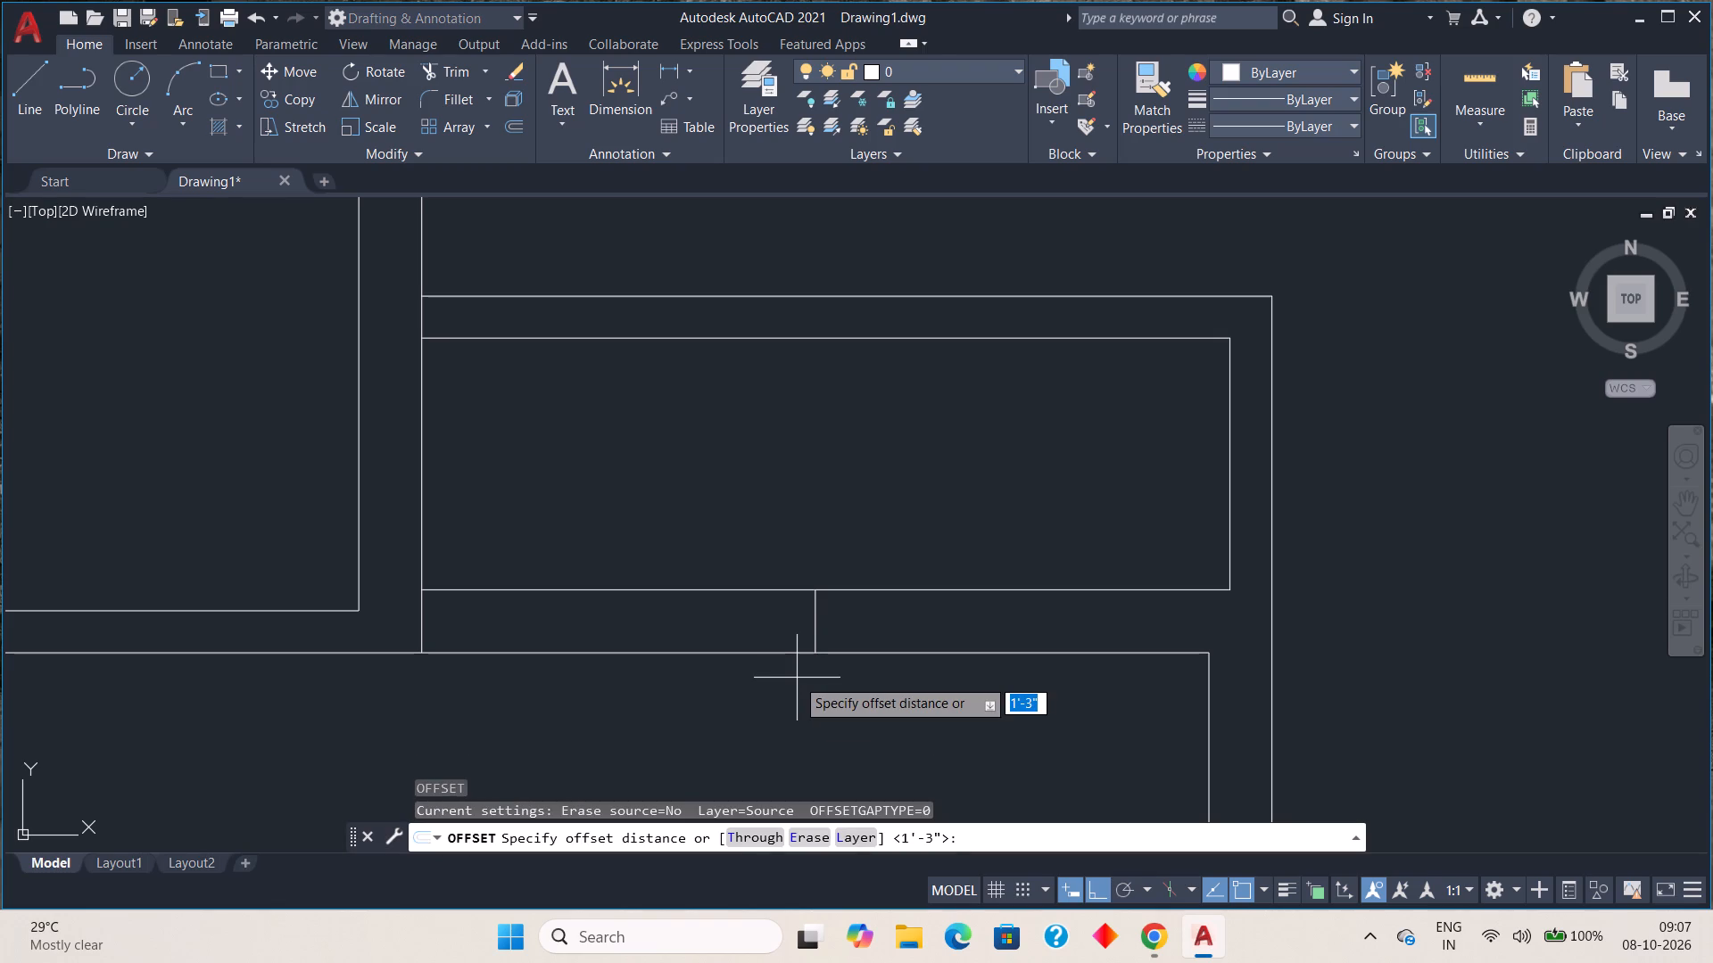
key("2")
key("apostrophe")
key("Return")
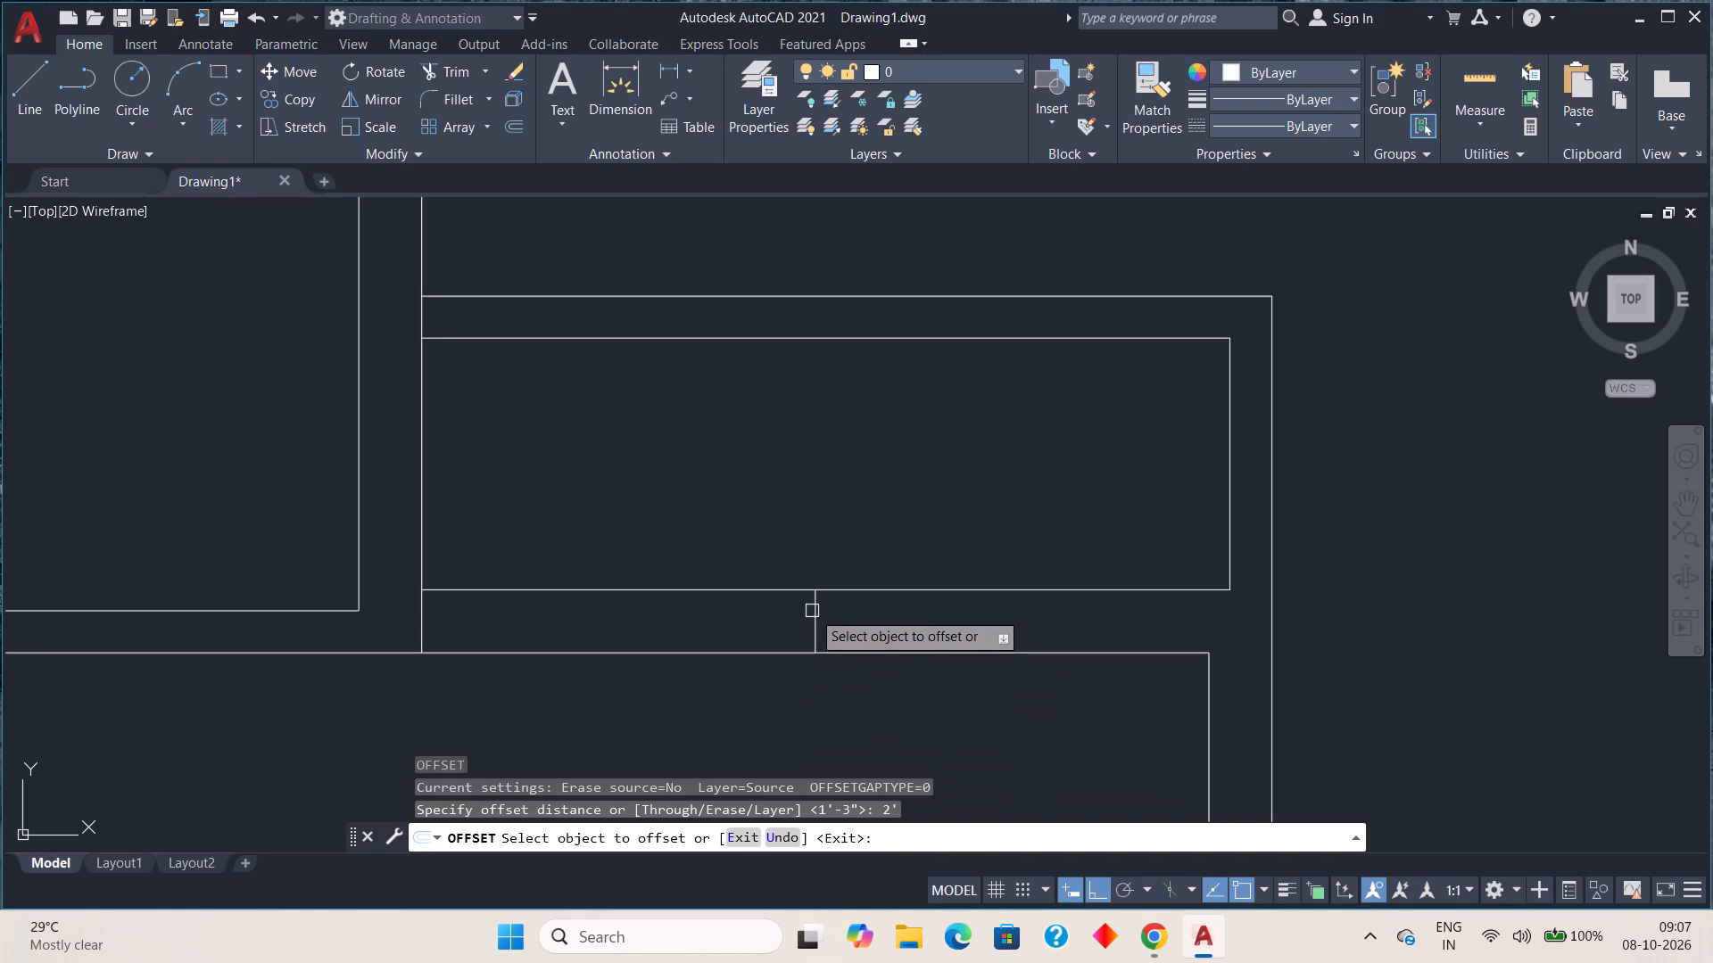
left_click(813, 621)
left_click(866, 630)
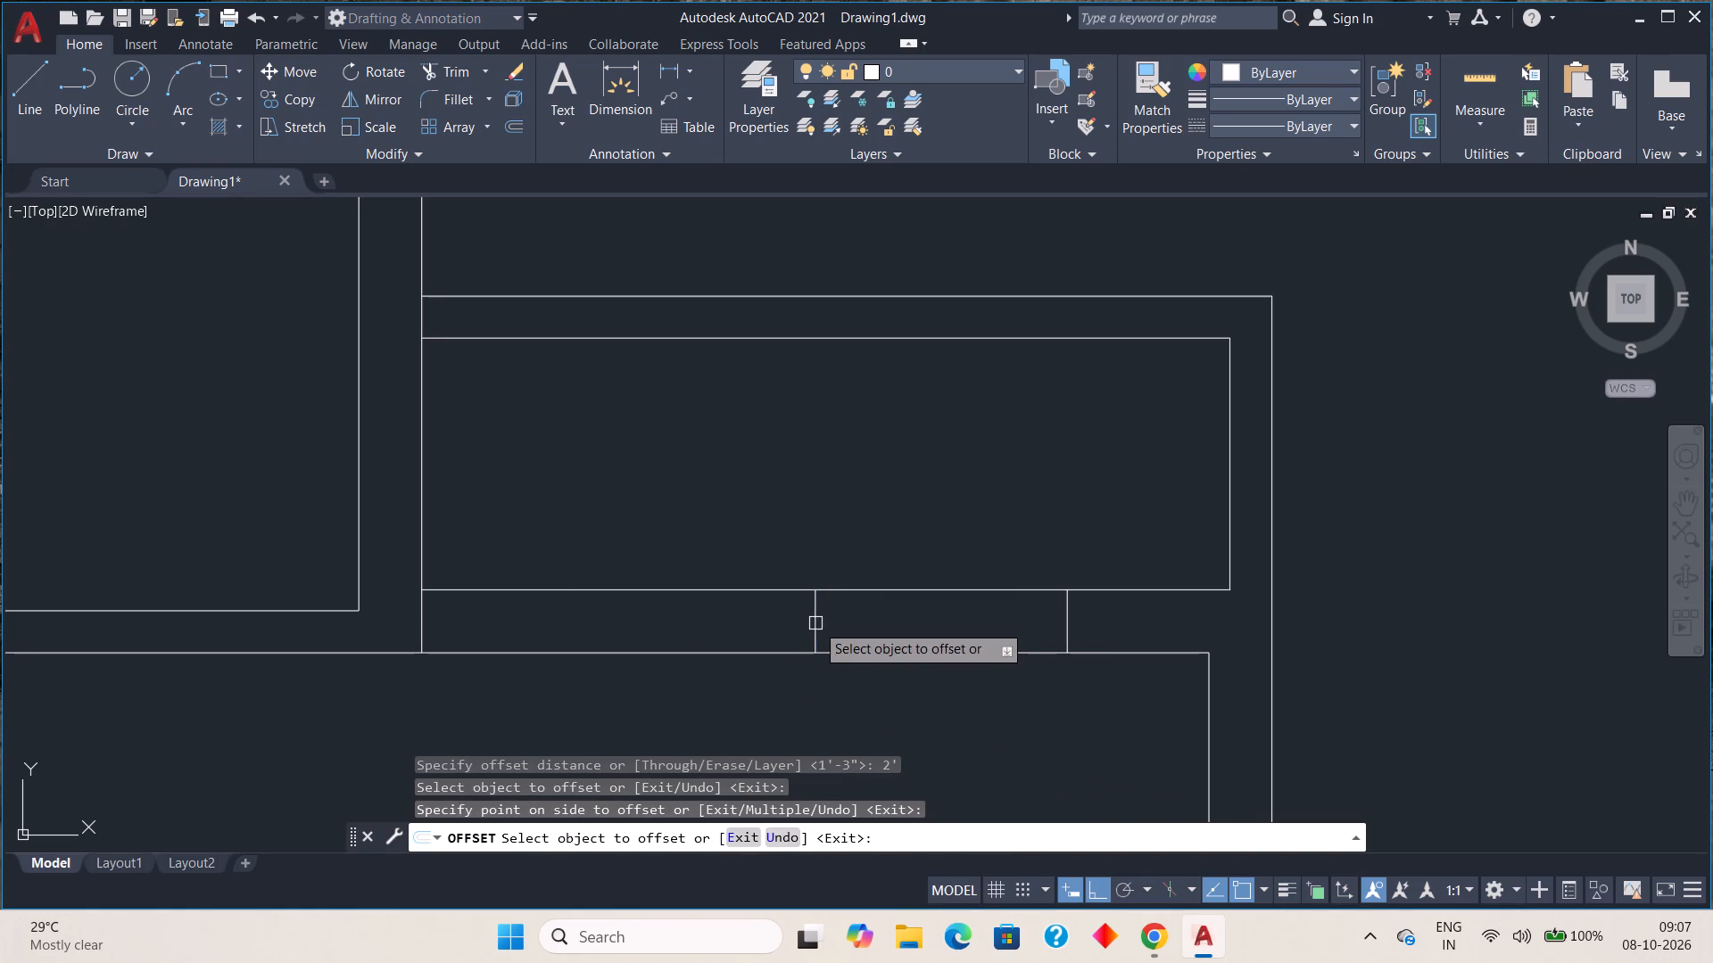
left_click(815, 623)
left_click(675, 627)
key("Escape")
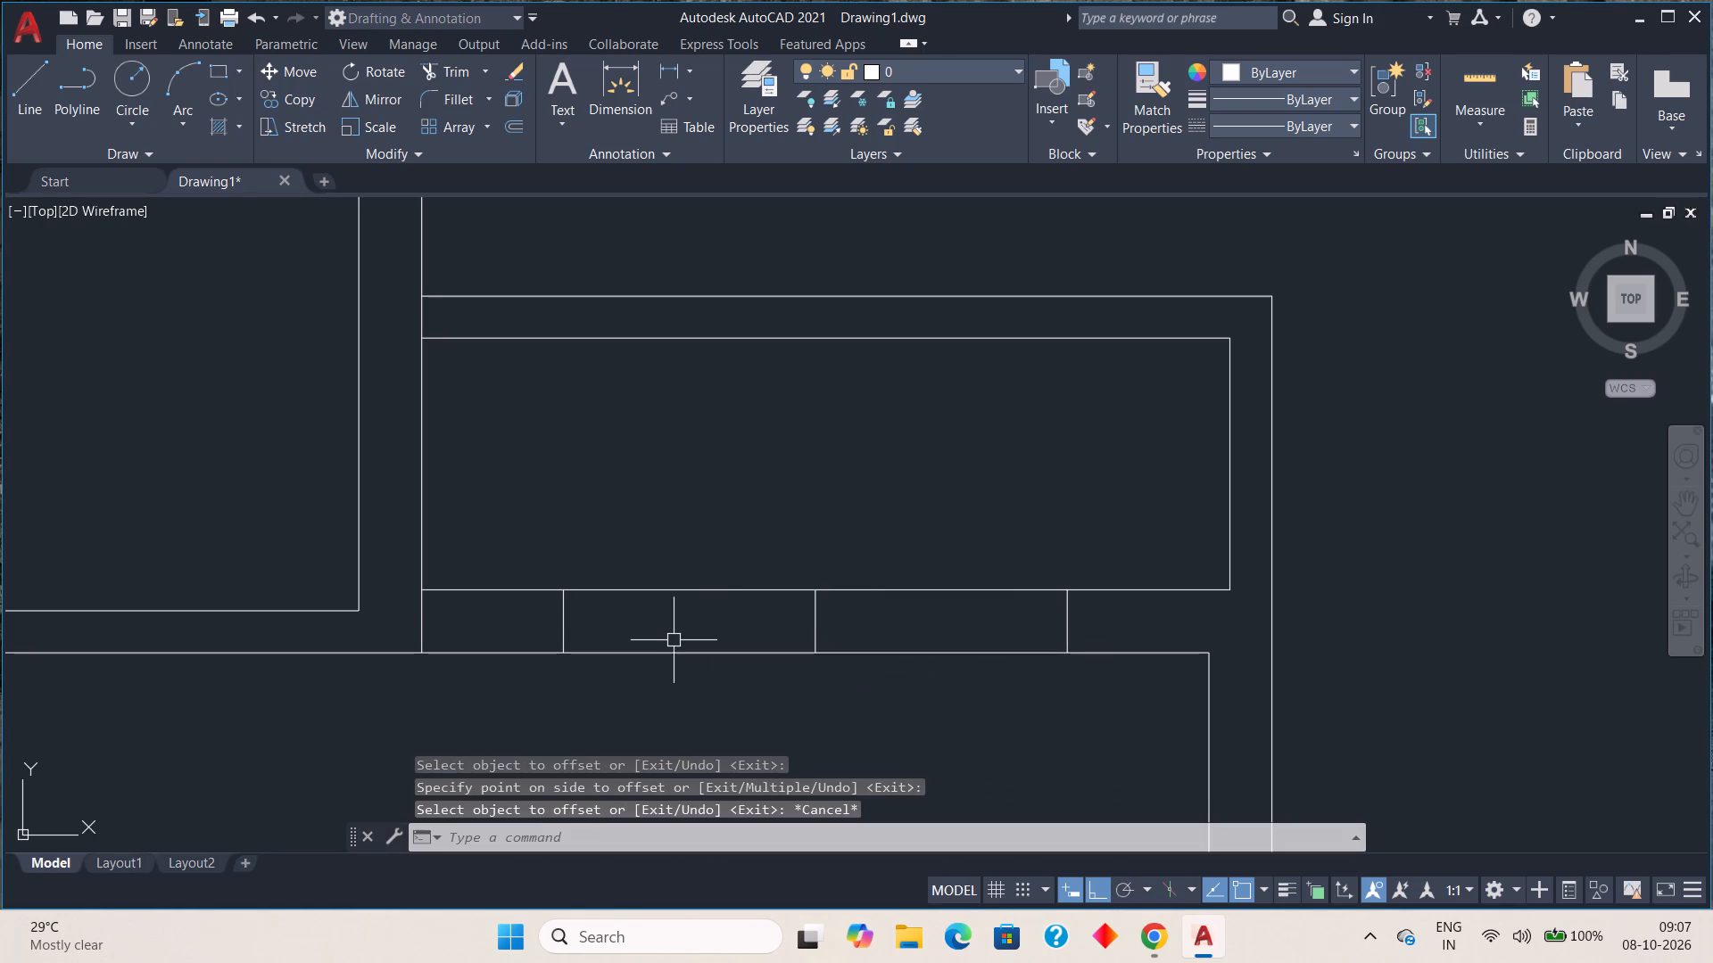
Draw a horizontal line inside the wall between the midpoints of the window's two end lines.
key("l")
key("space")
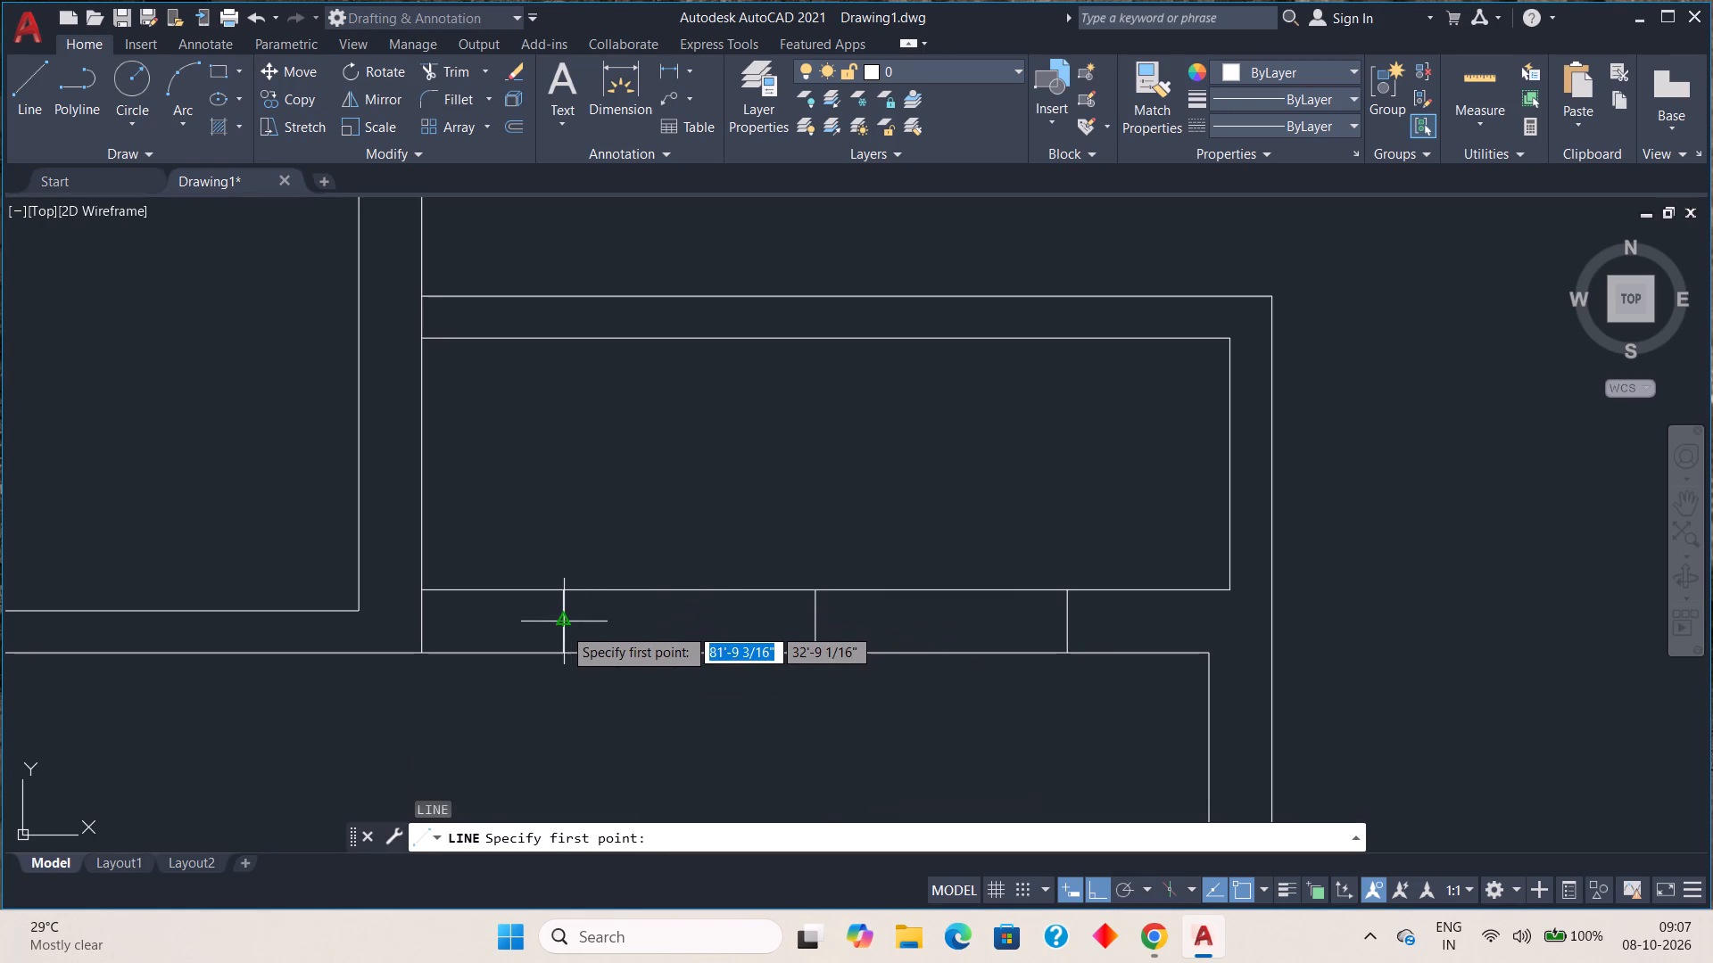
left_click(563, 627)
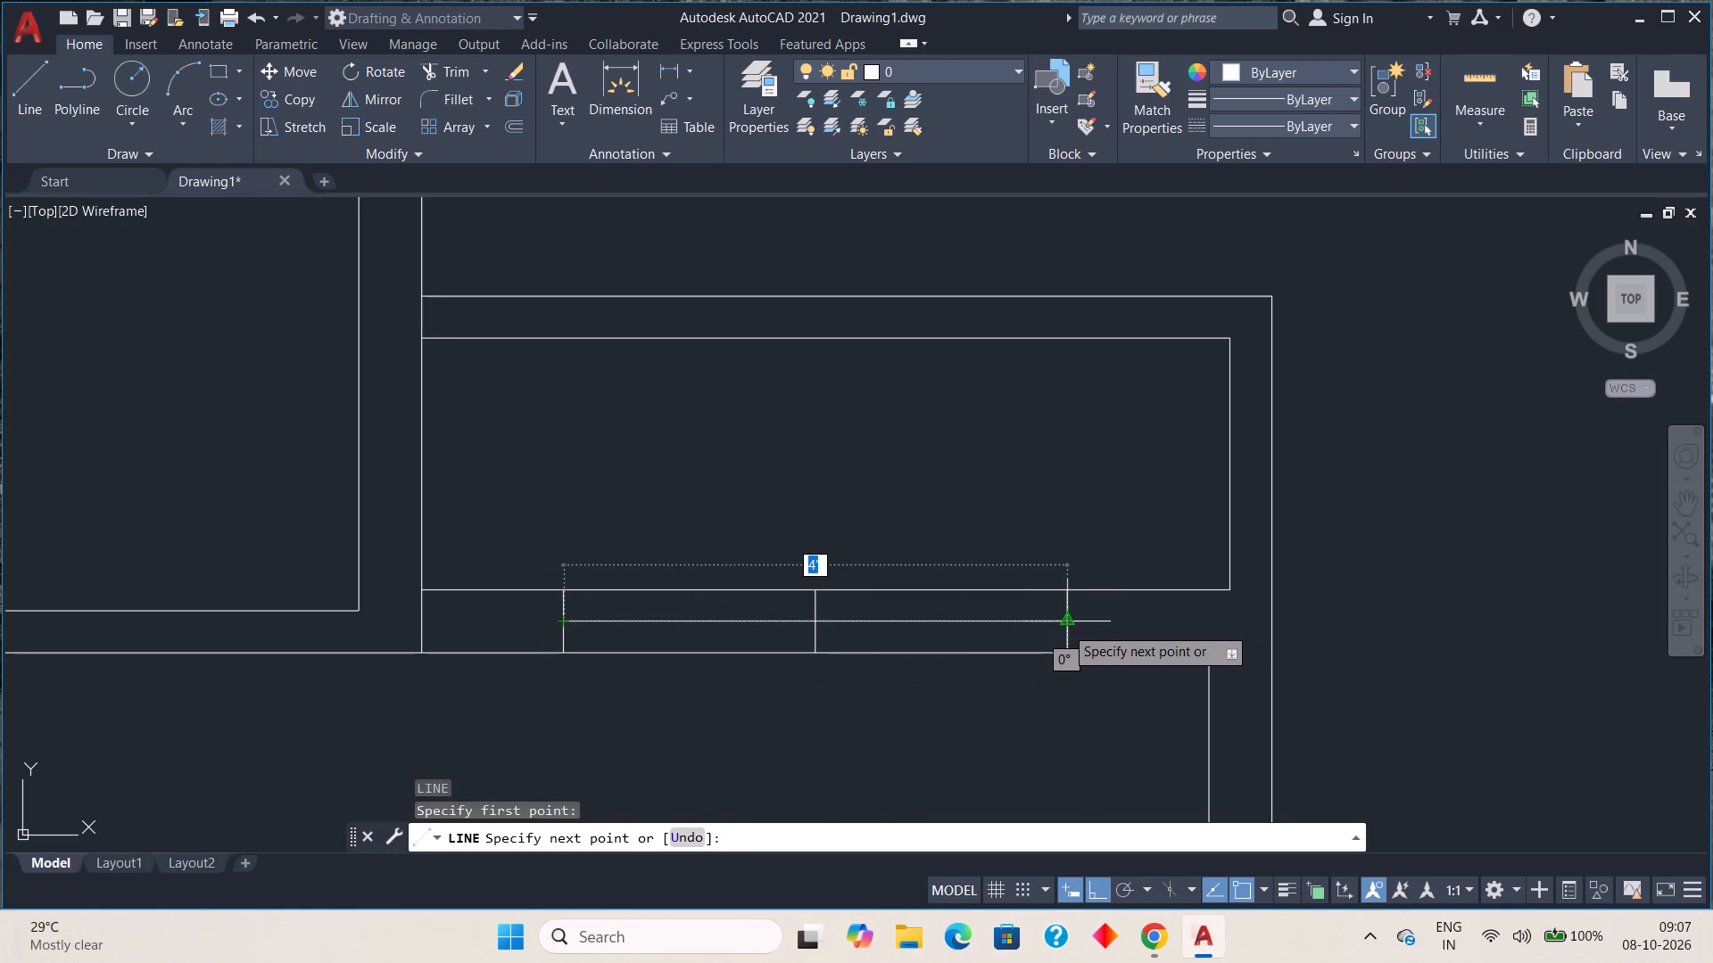
left_click(1065, 625)
key("Escape")
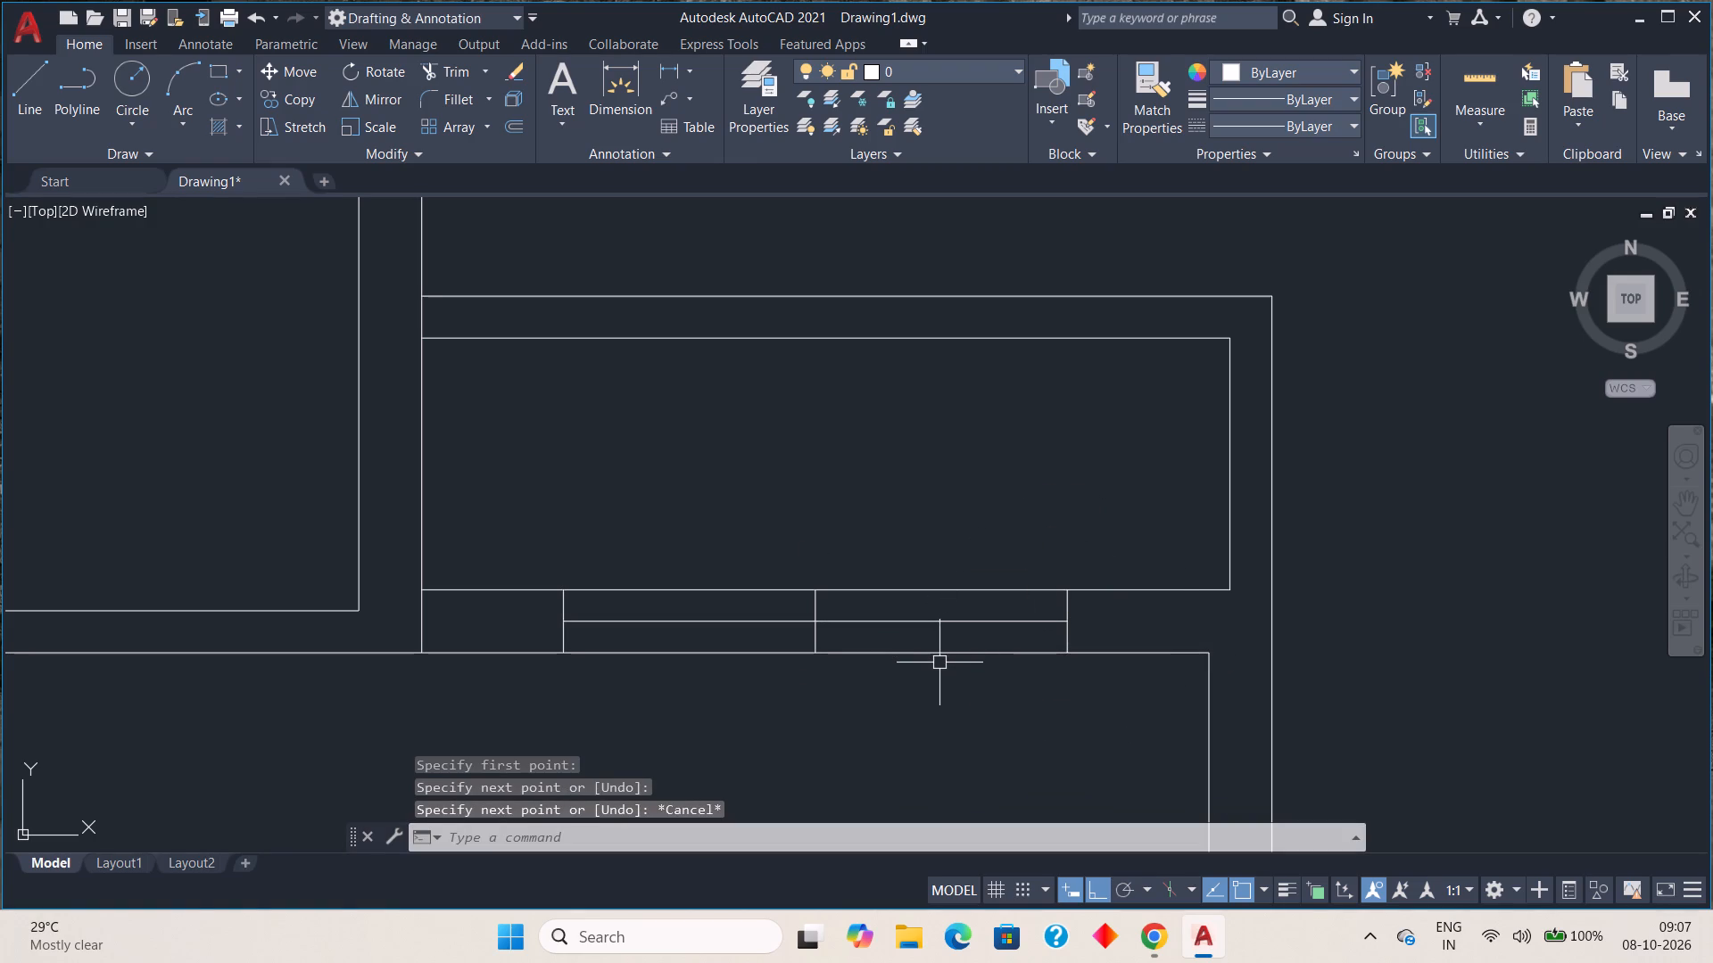
Offset the window's horizontal centre line by 1" below and above.
key("o")
key("Return")
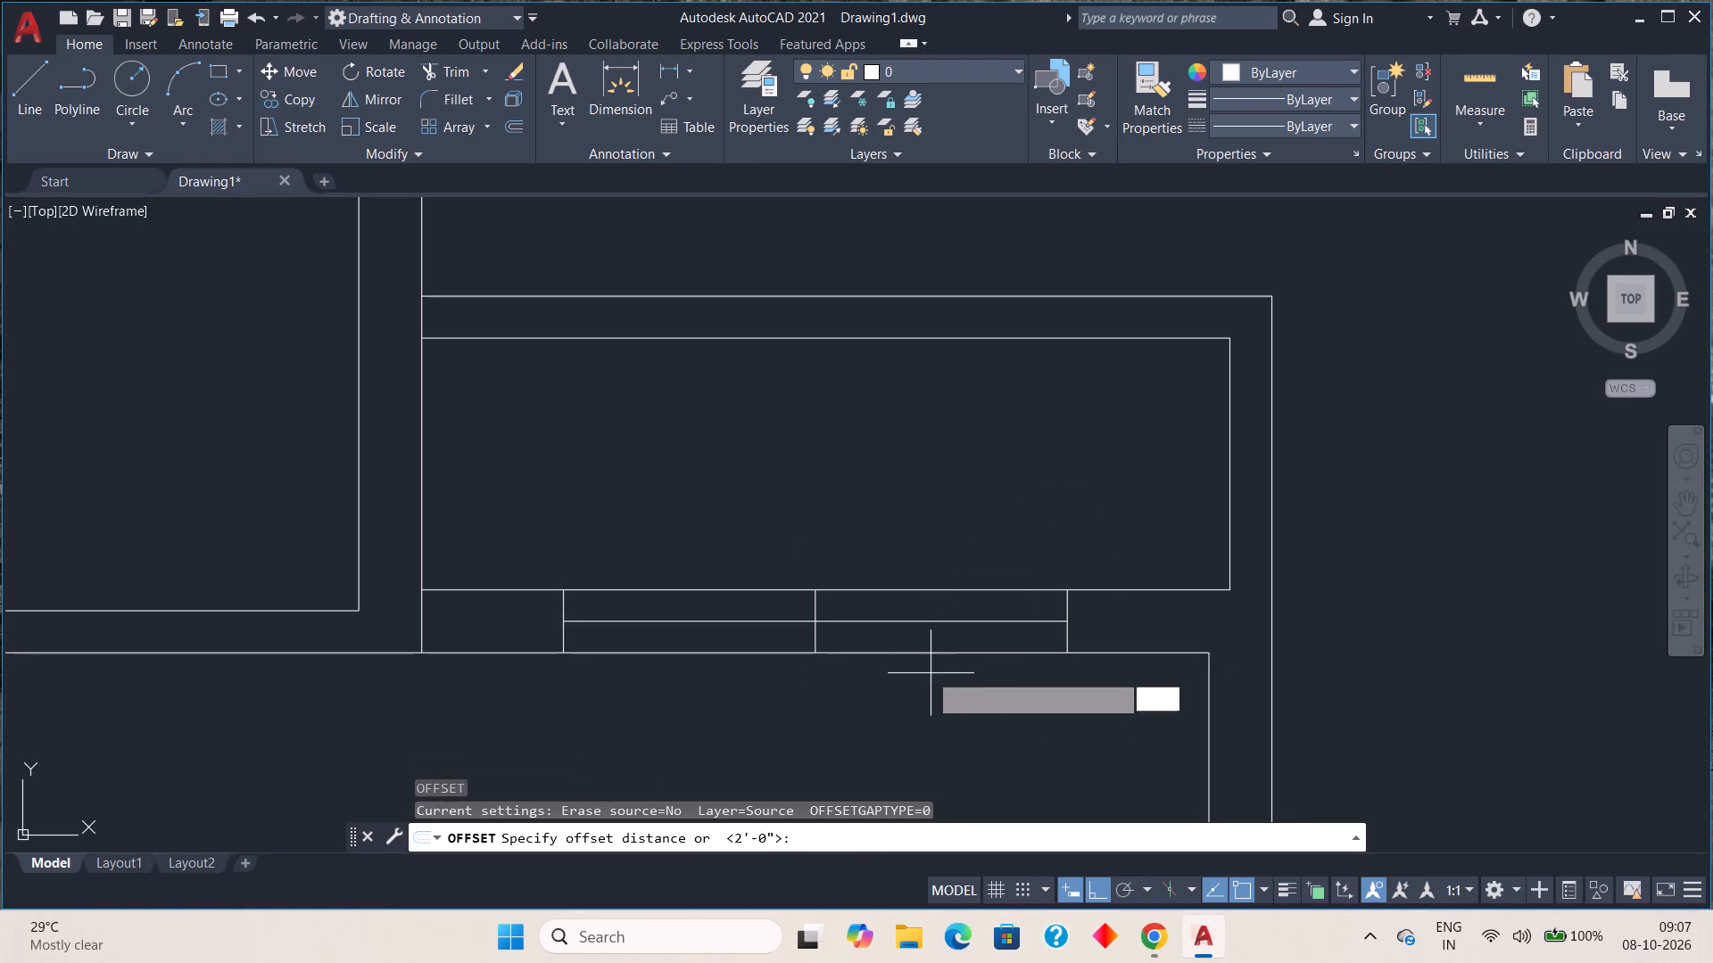
key("1")
key("shift+quotedbl")
key("Return")
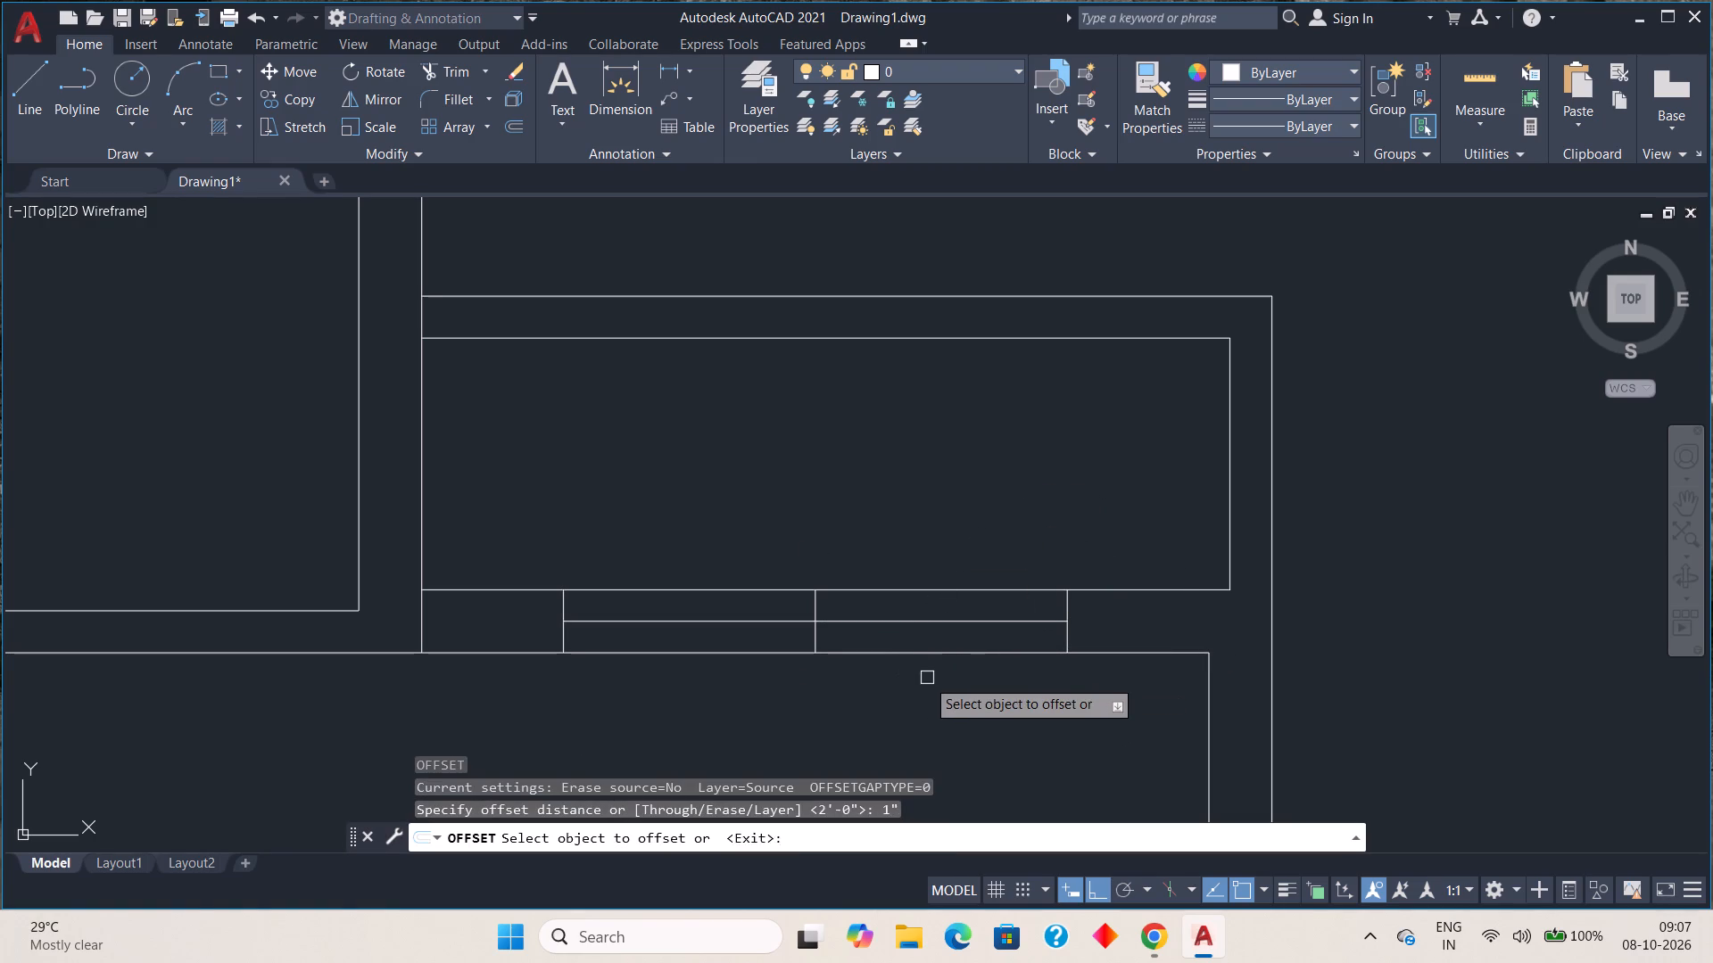
left_click(910, 623)
left_click(910, 636)
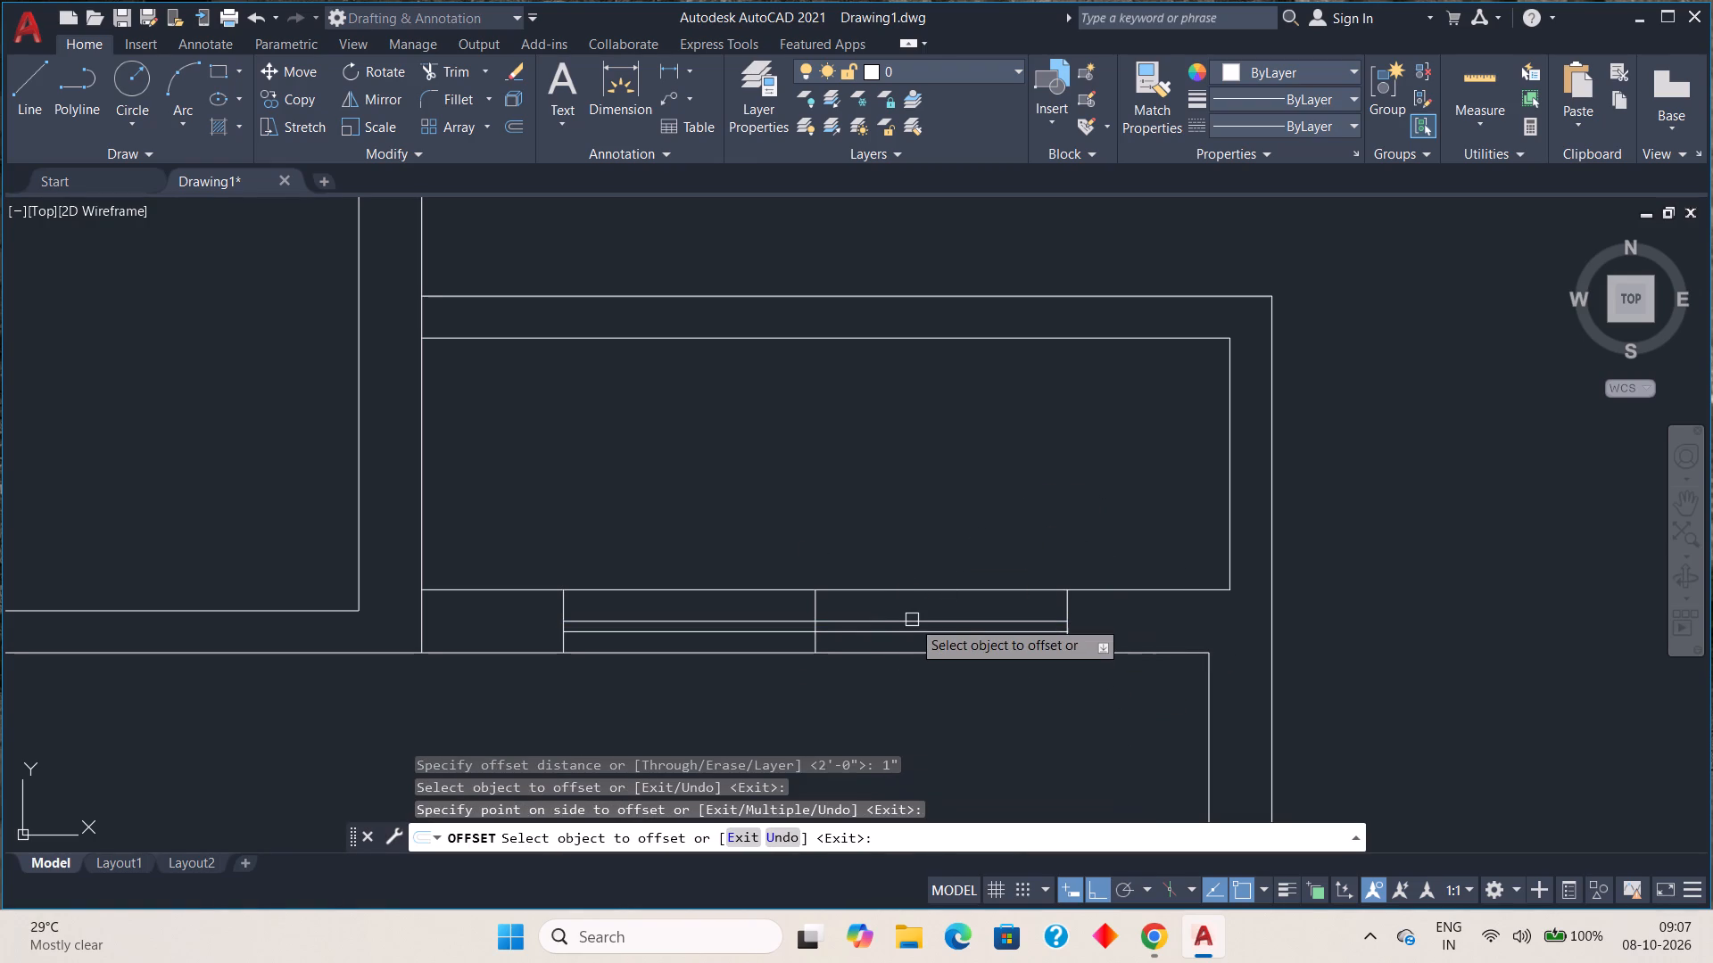
left_click(912, 620)
left_click(913, 608)
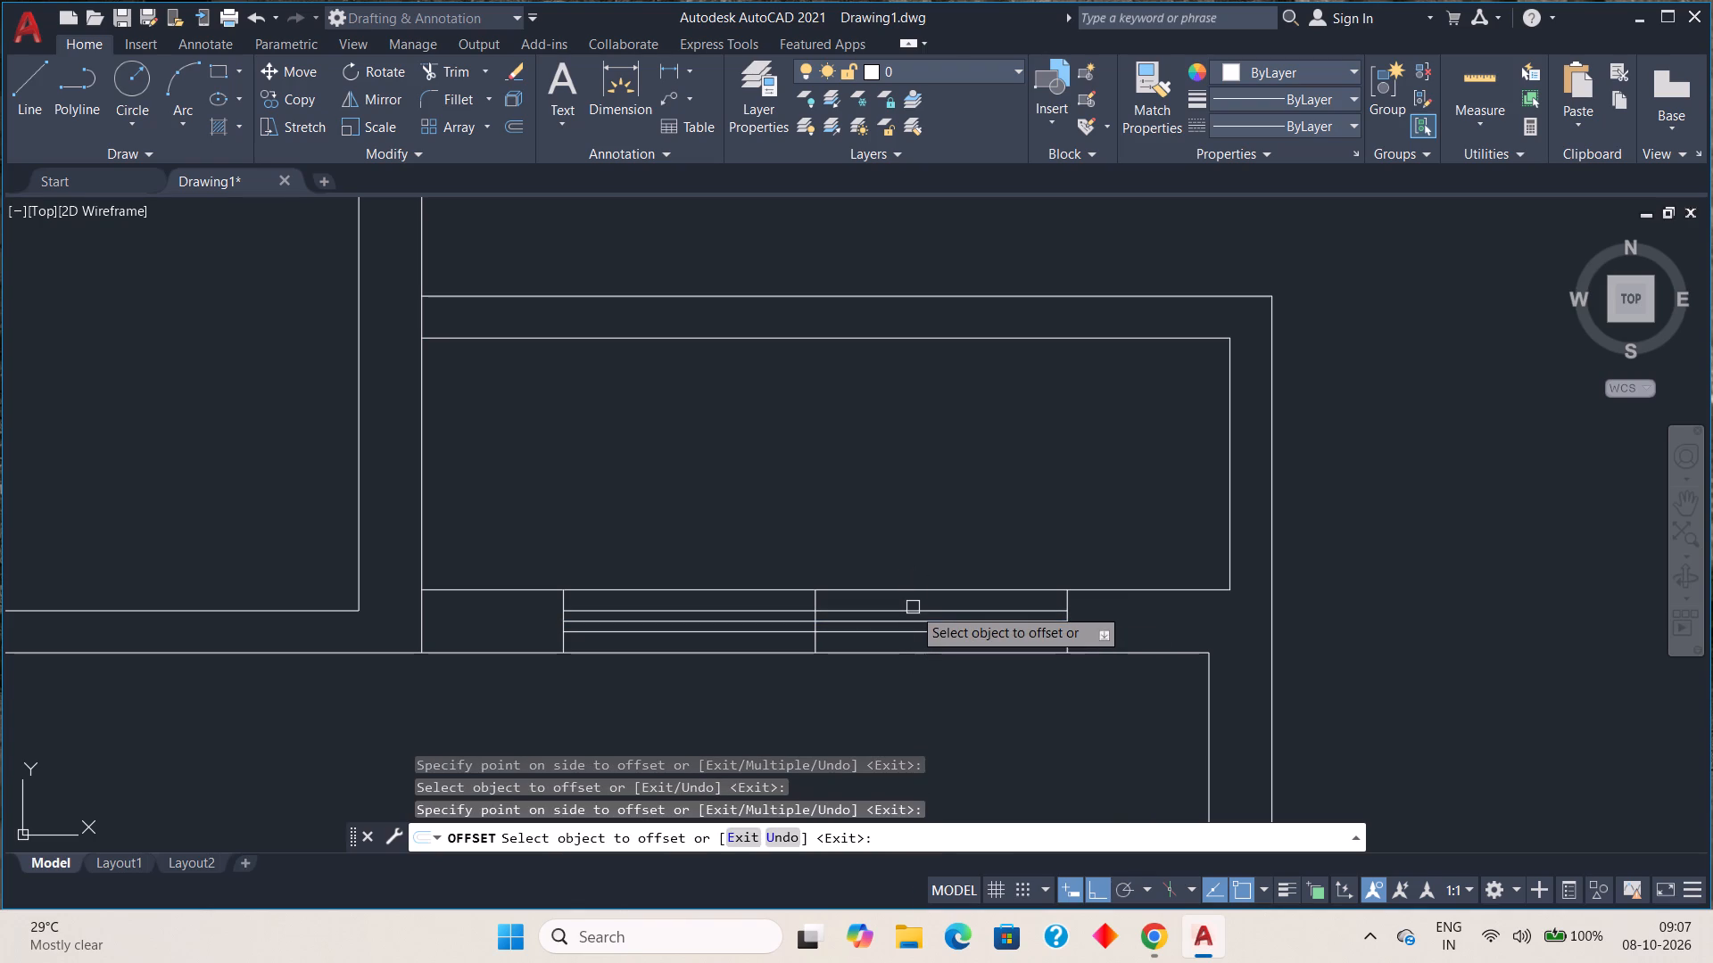
key("Escape")
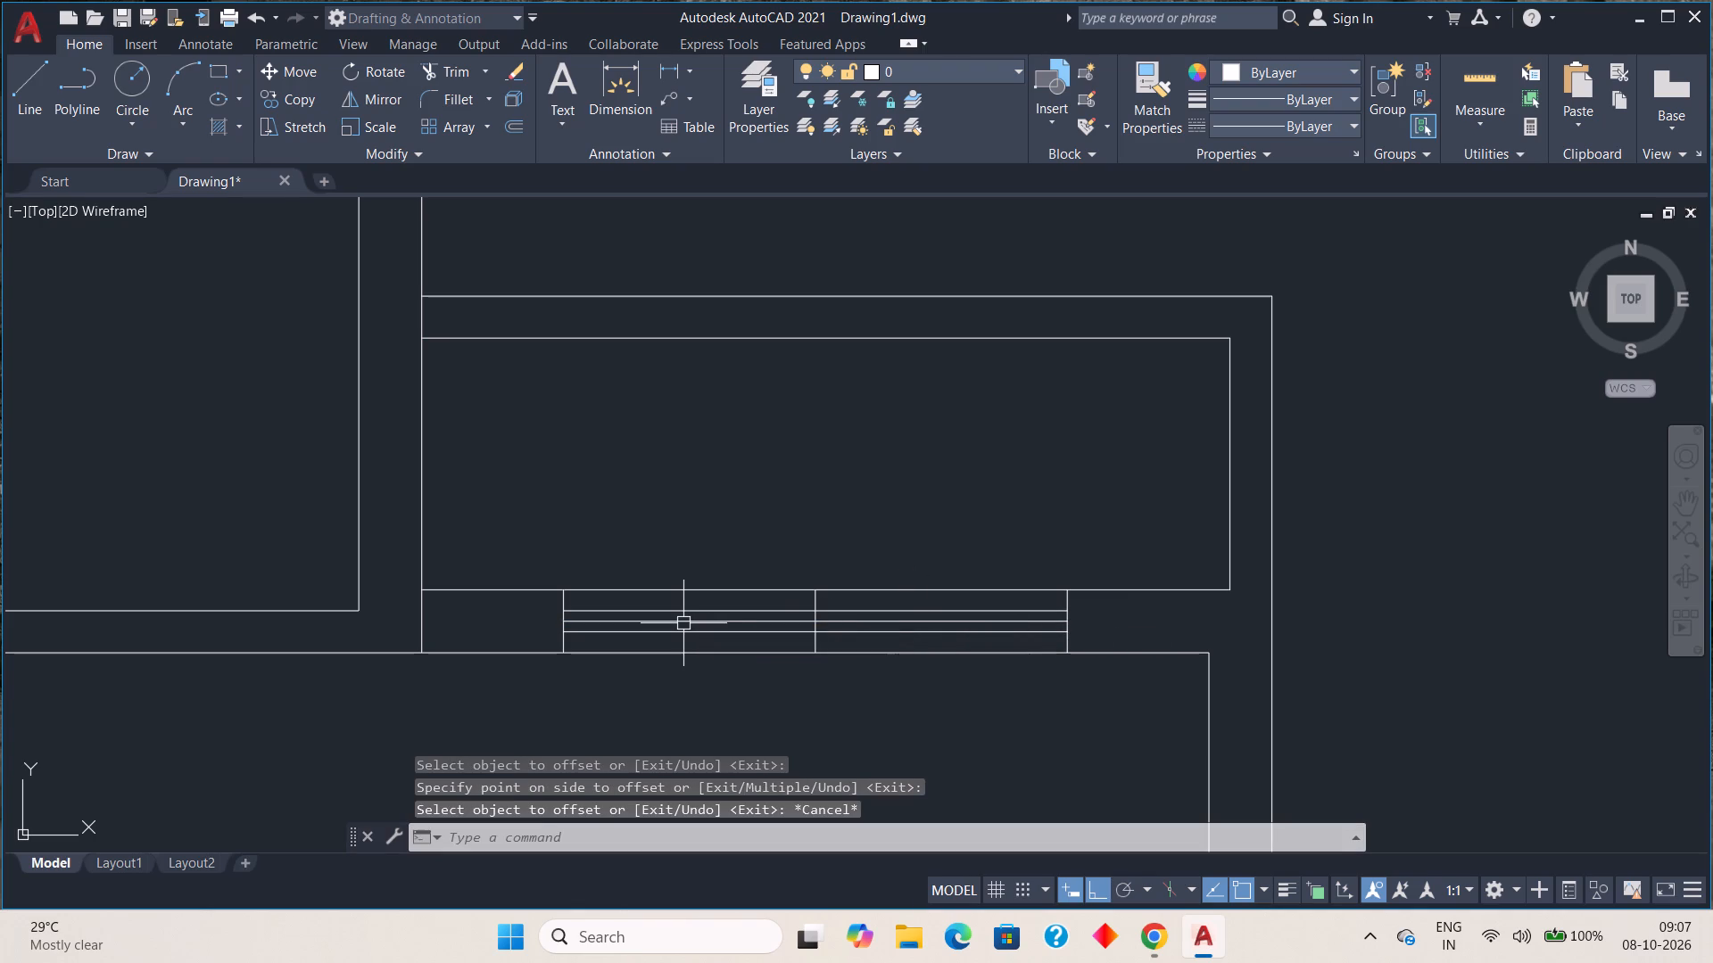
Trim the short vertical line crossing the wall junction between the eastern room's bottom wall and the wall below the strip.
key("t")
type("r")
key("space")
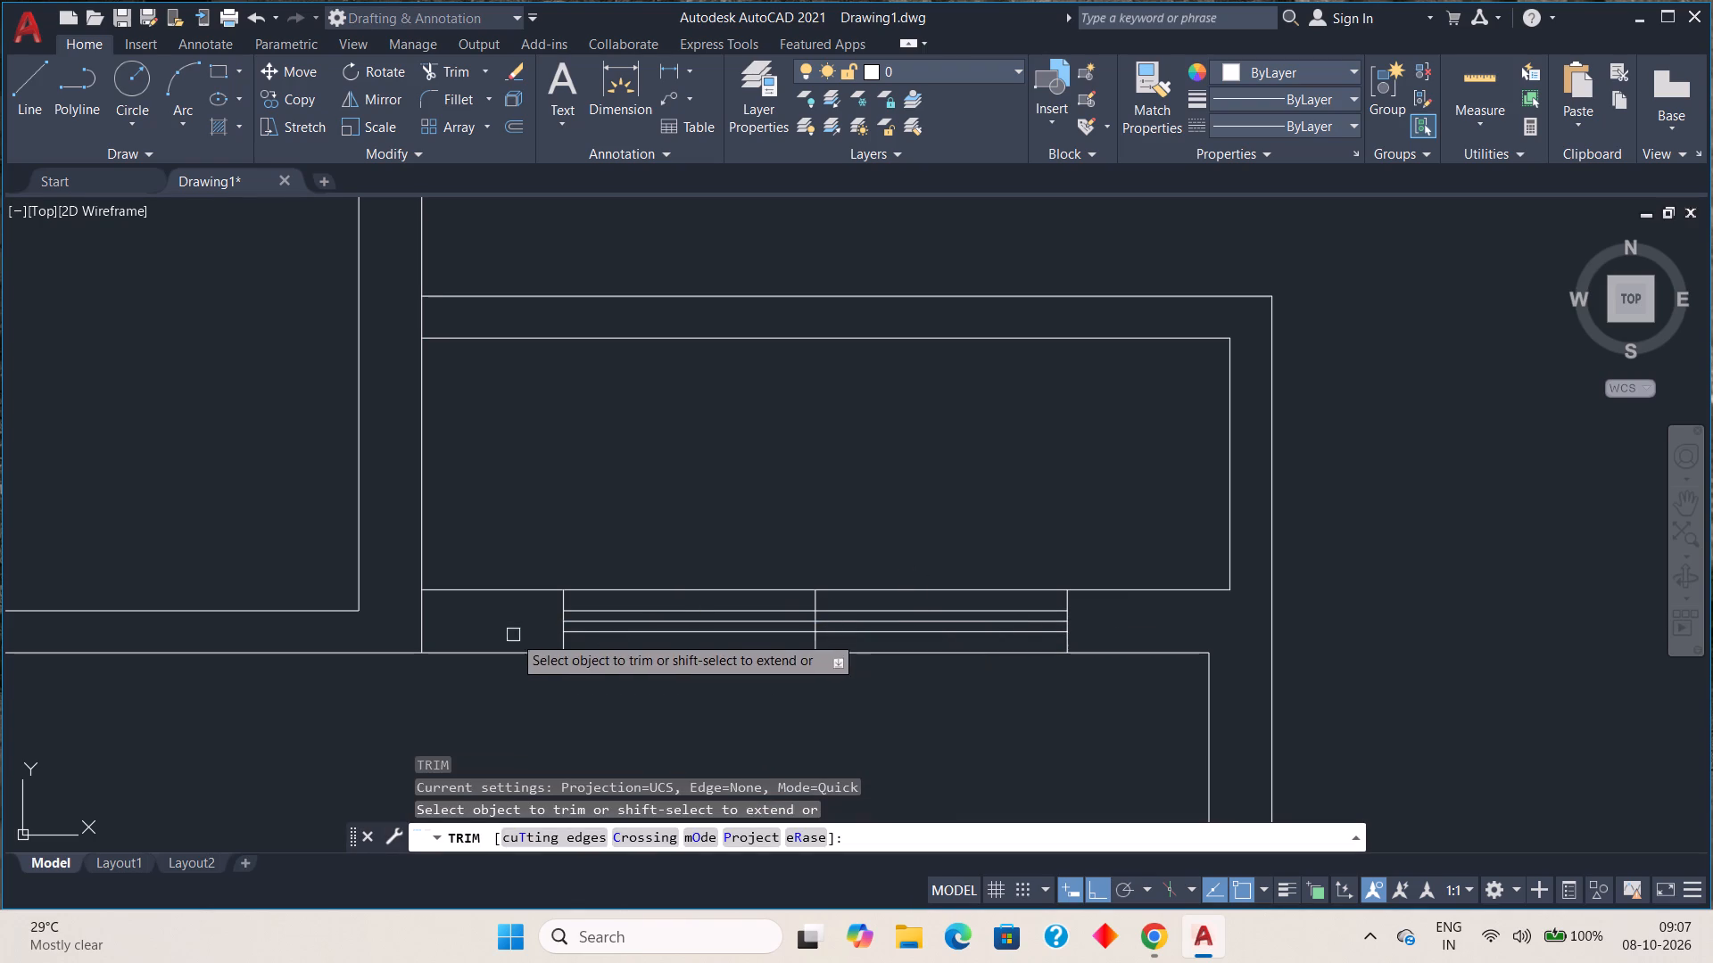
left_click(425, 614)
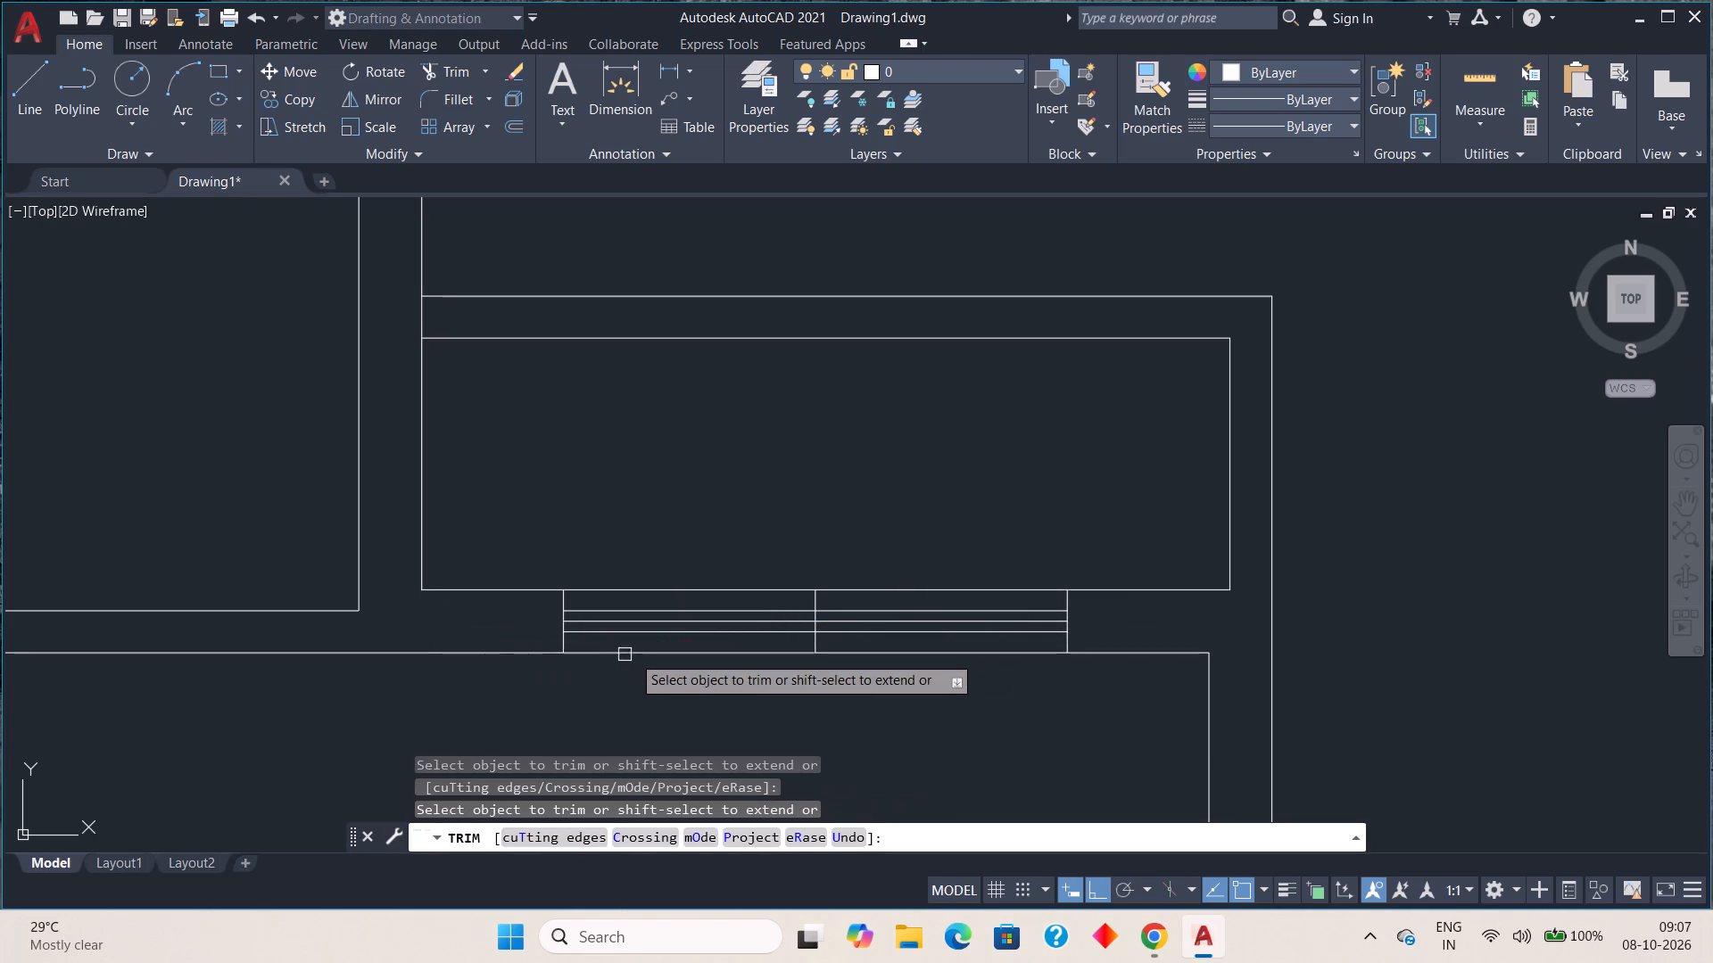
Trim the upper offset line out of the window's west panel and the lower one out of its east panel.
left_click(693, 612)
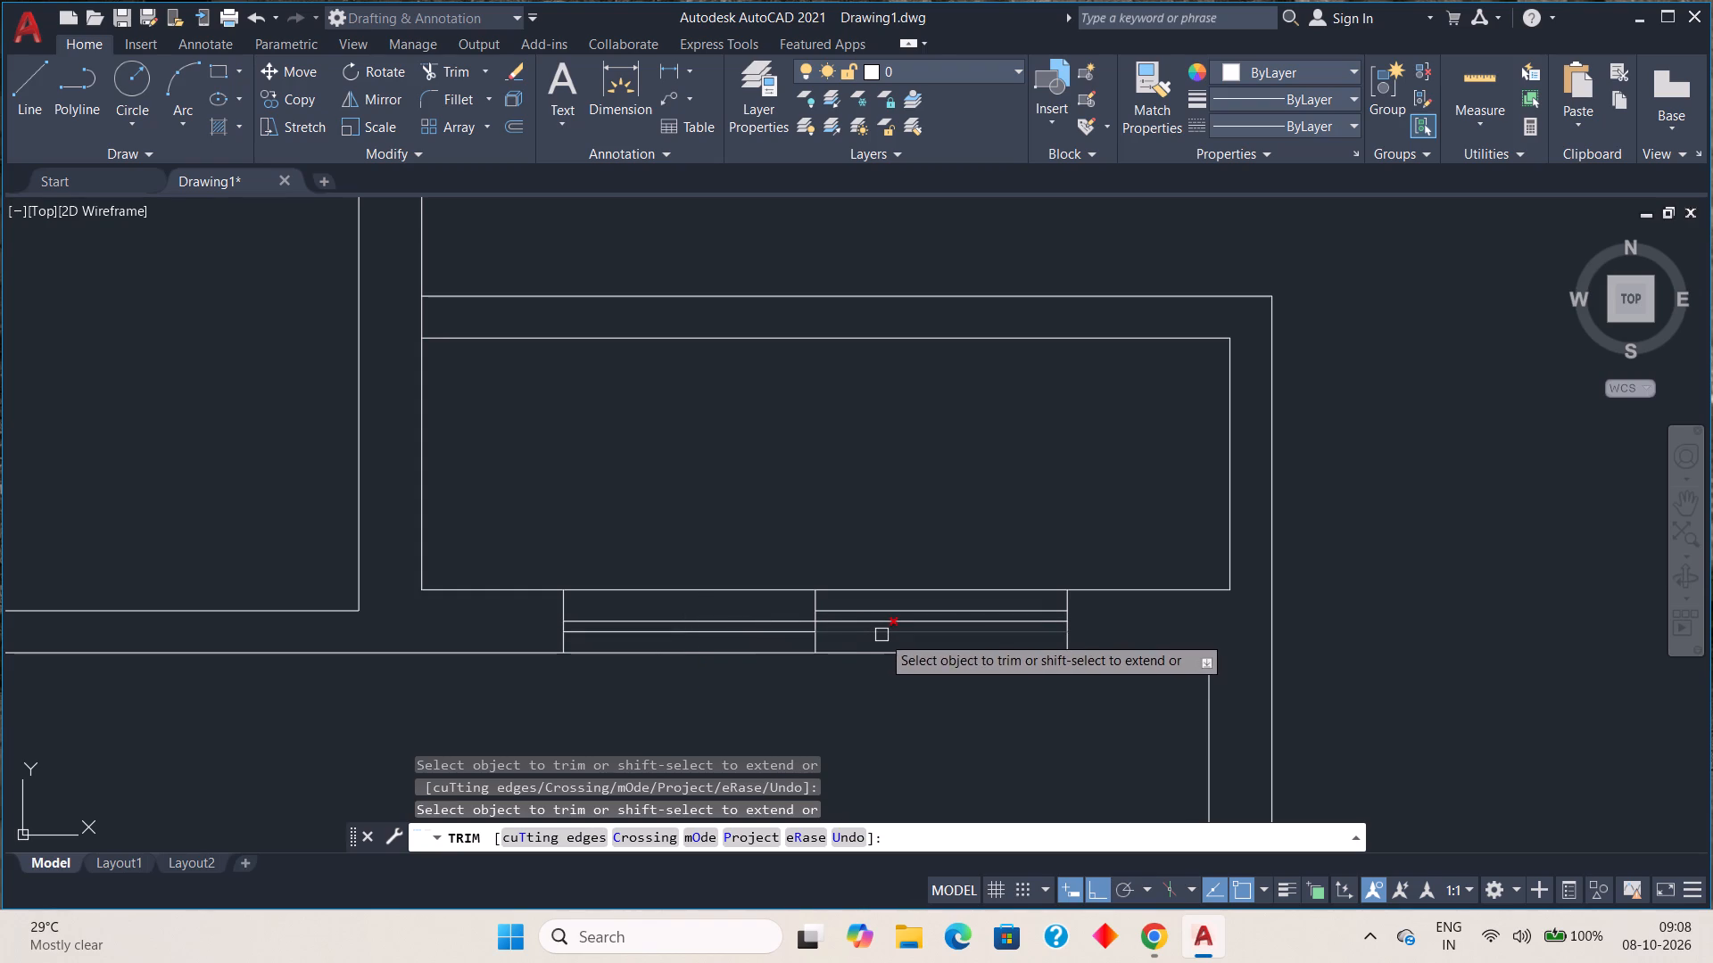
left_click(881, 633)
scroll(855, 670, "down", 1)
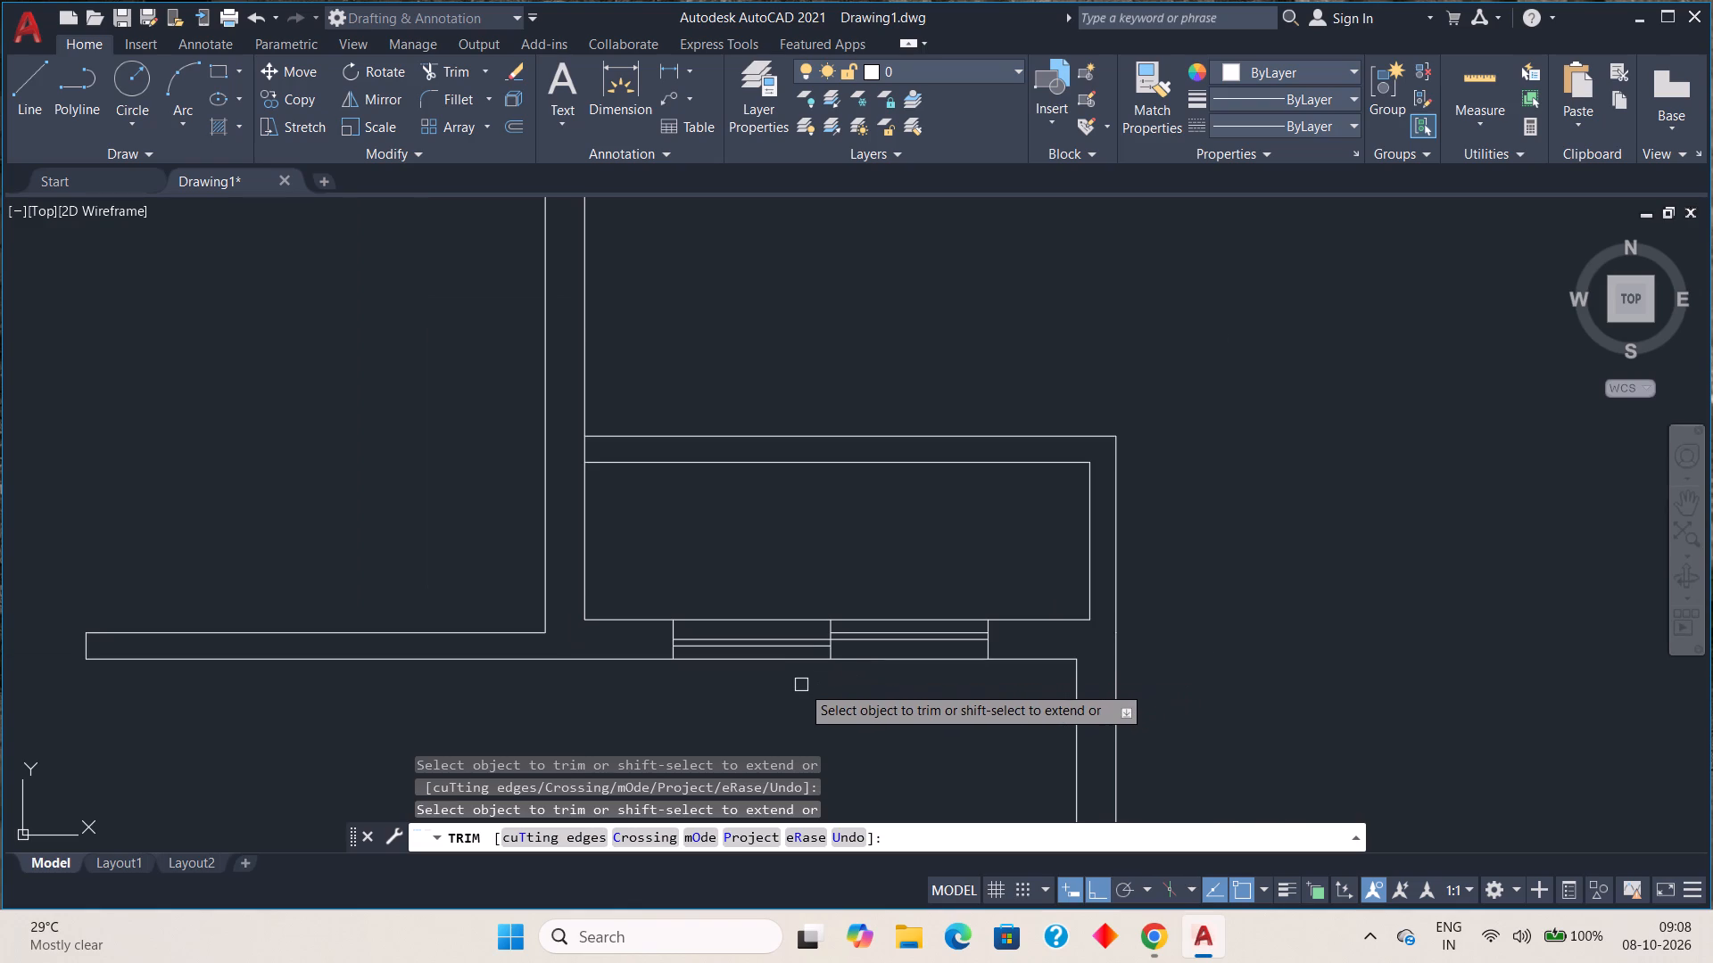
middle_click_drag(801, 685, 911, 670)
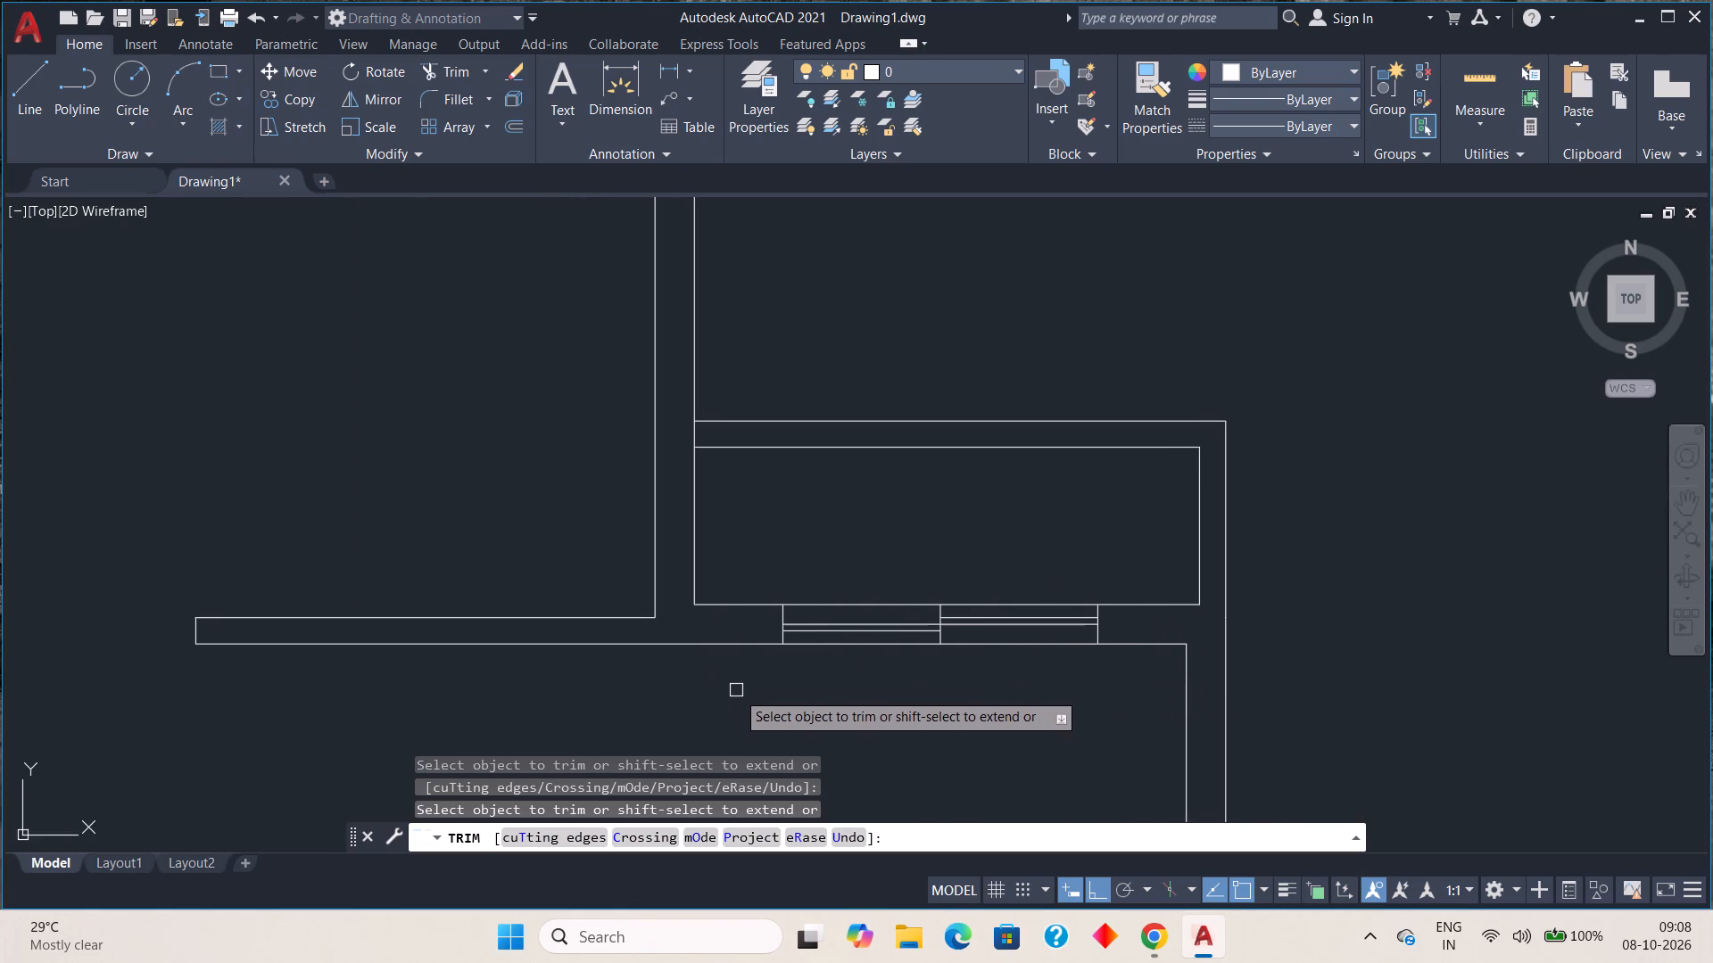
key("Escape")
key("Escape")
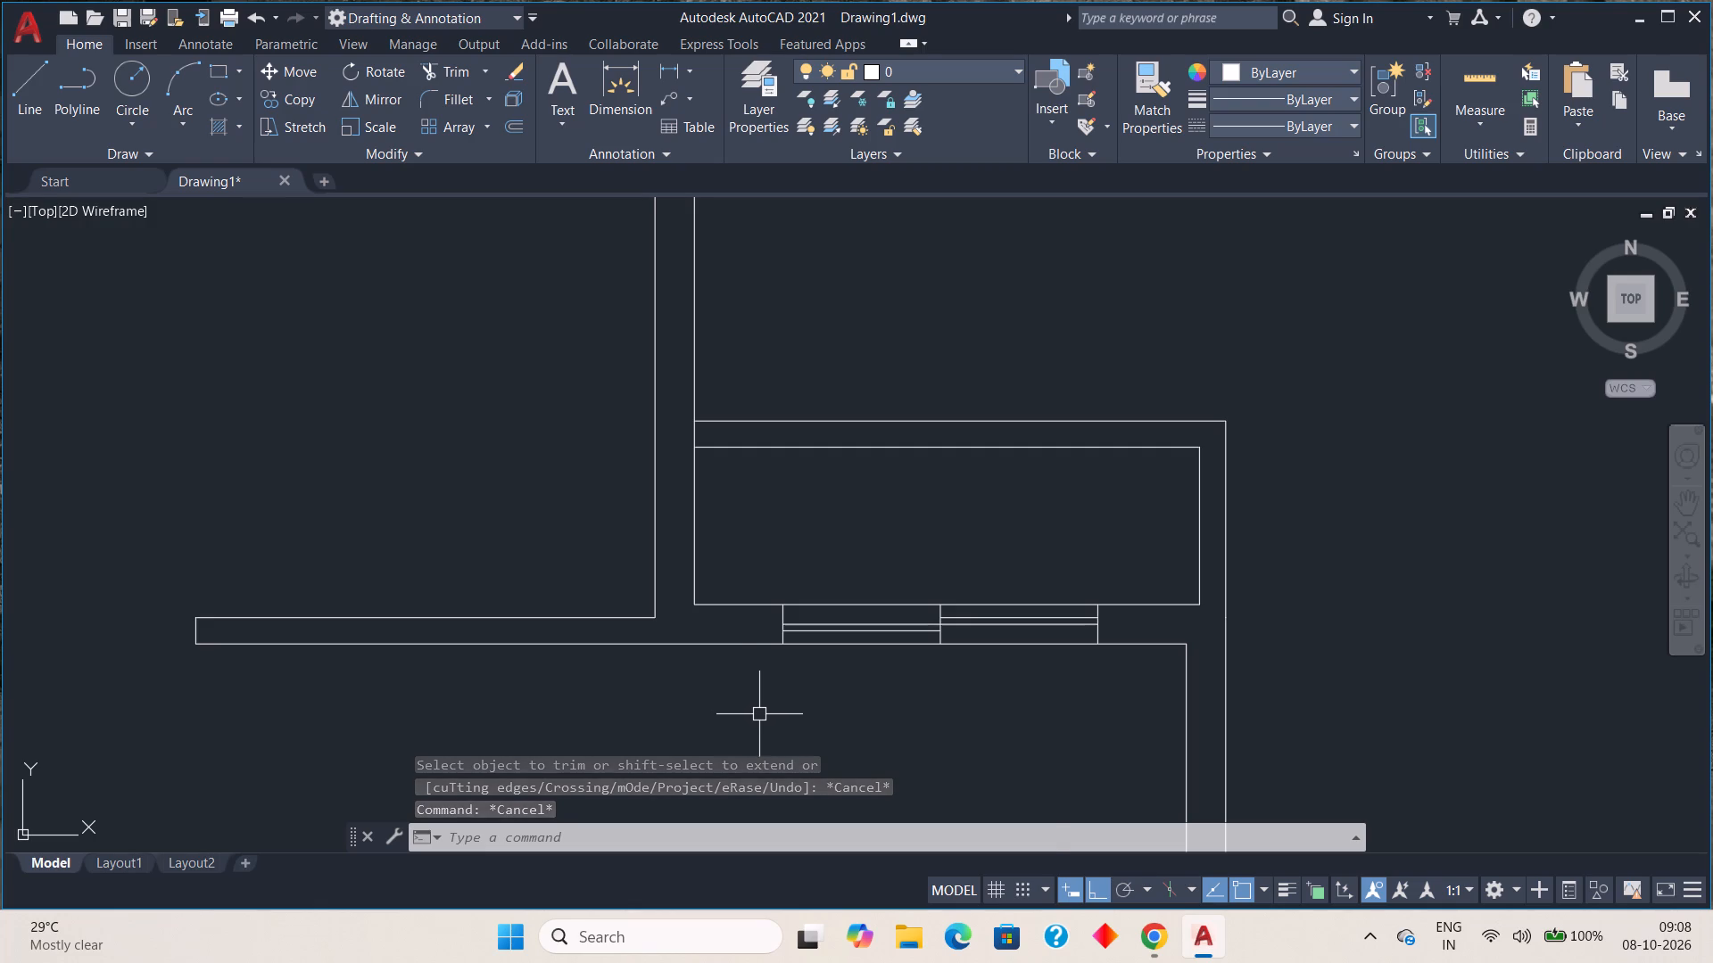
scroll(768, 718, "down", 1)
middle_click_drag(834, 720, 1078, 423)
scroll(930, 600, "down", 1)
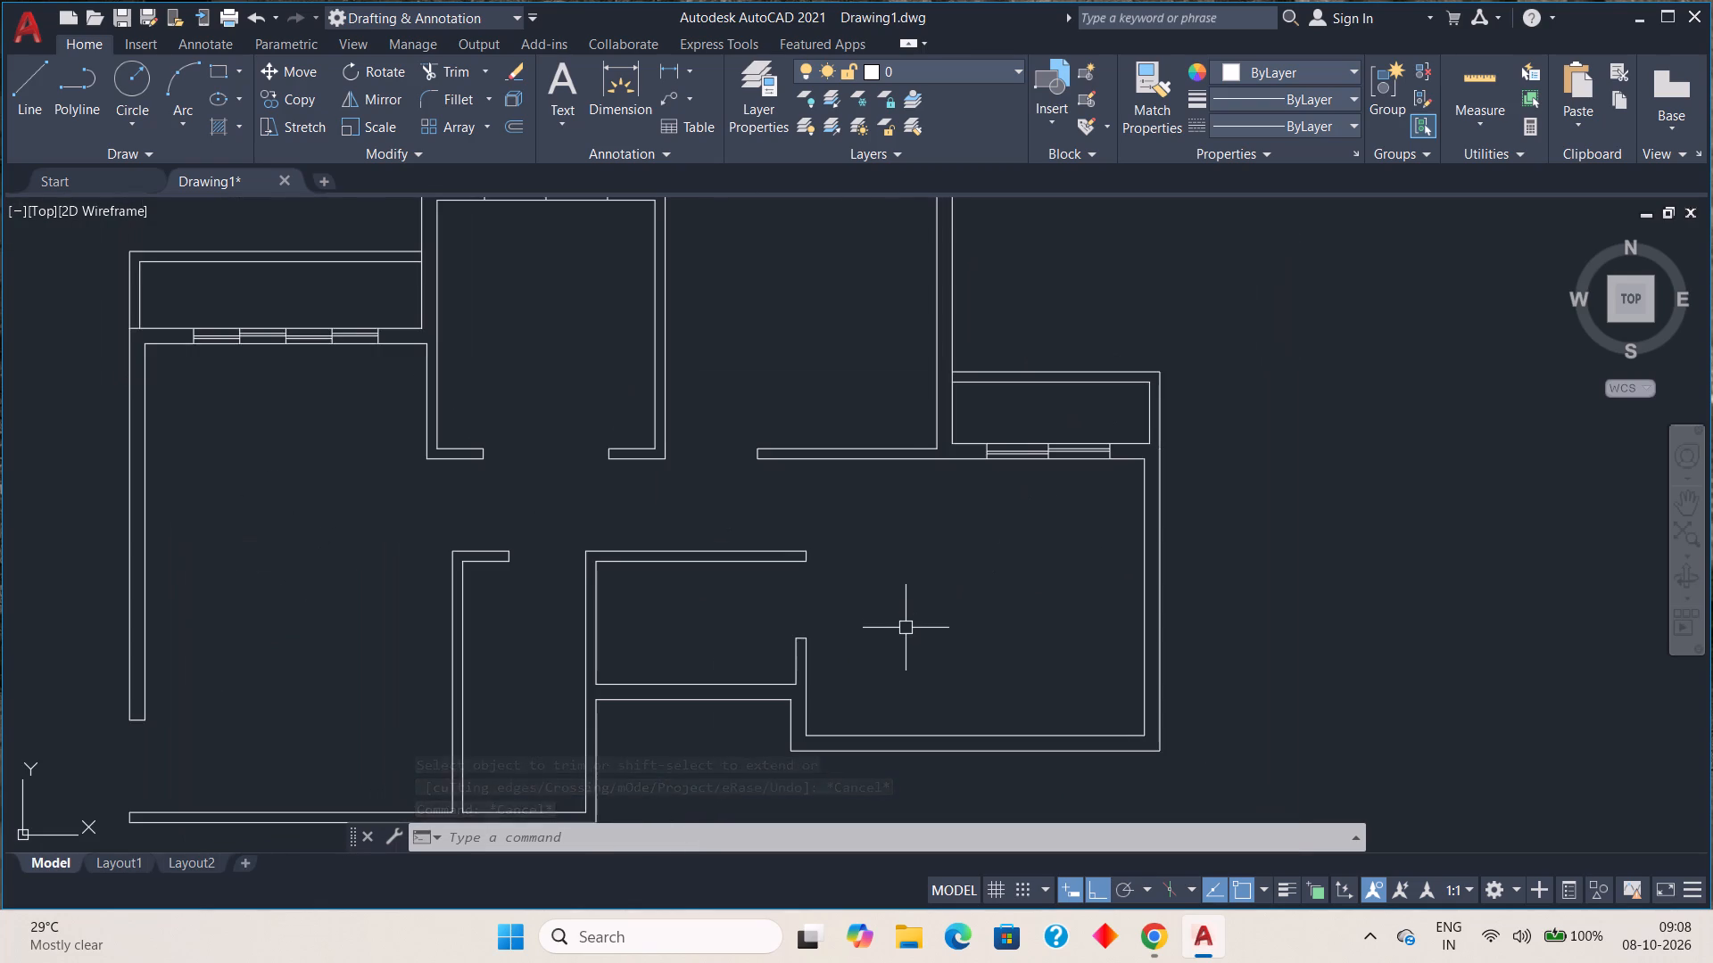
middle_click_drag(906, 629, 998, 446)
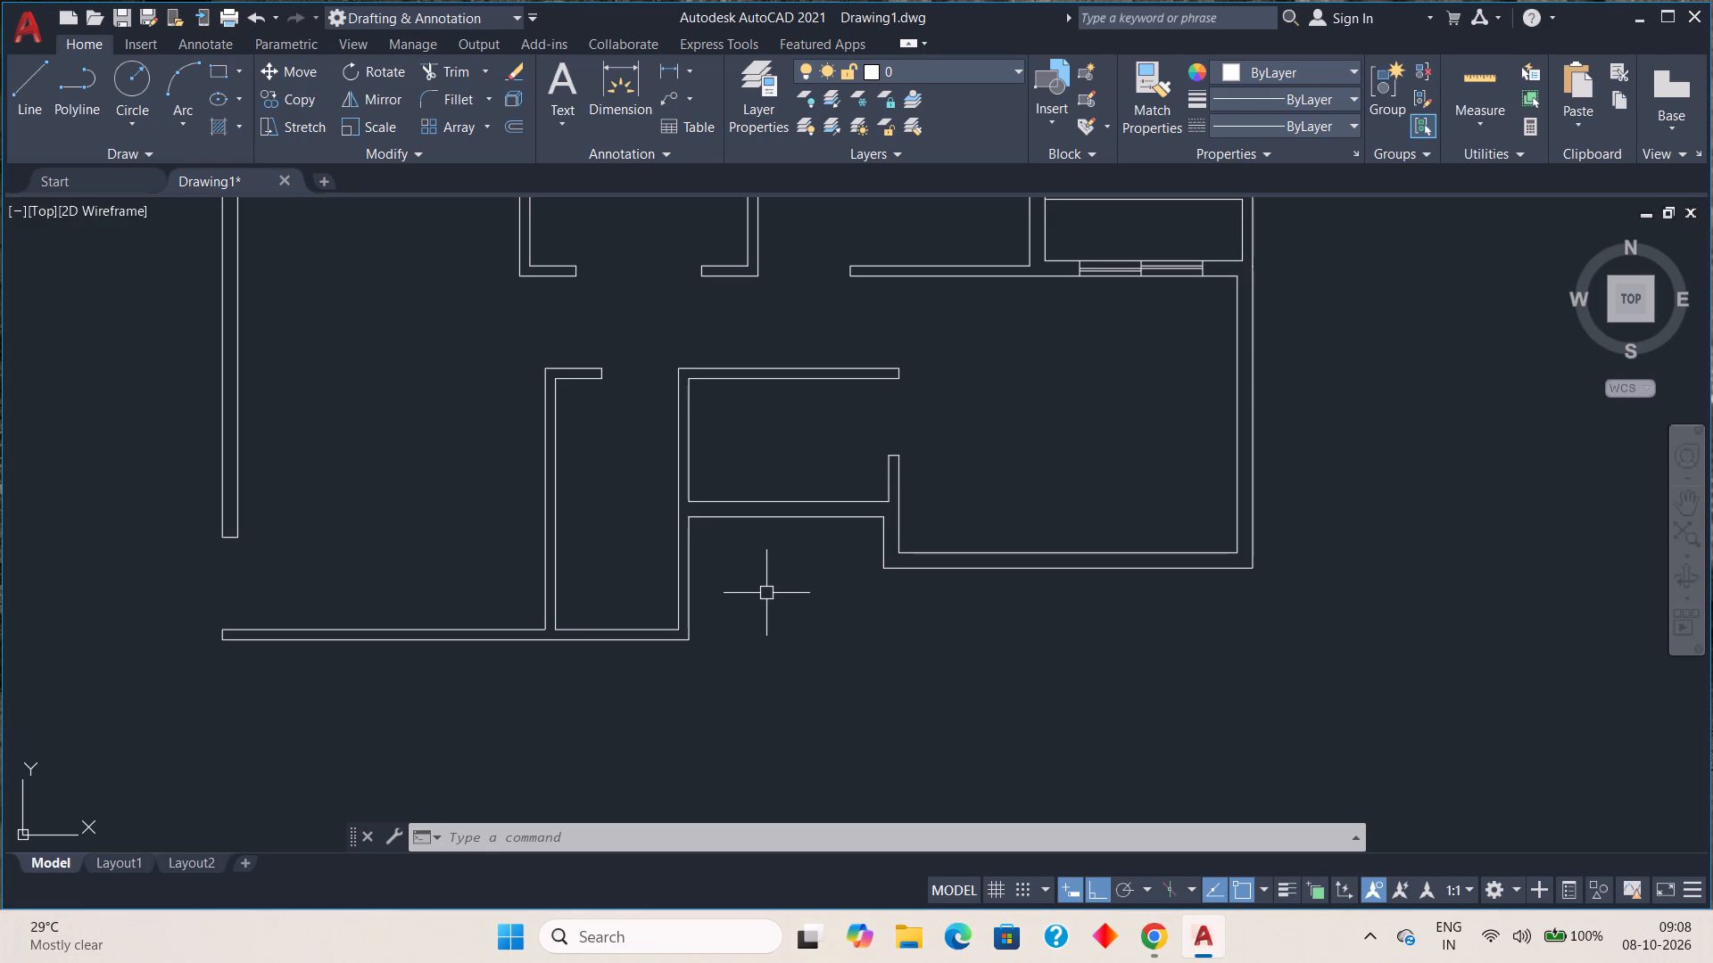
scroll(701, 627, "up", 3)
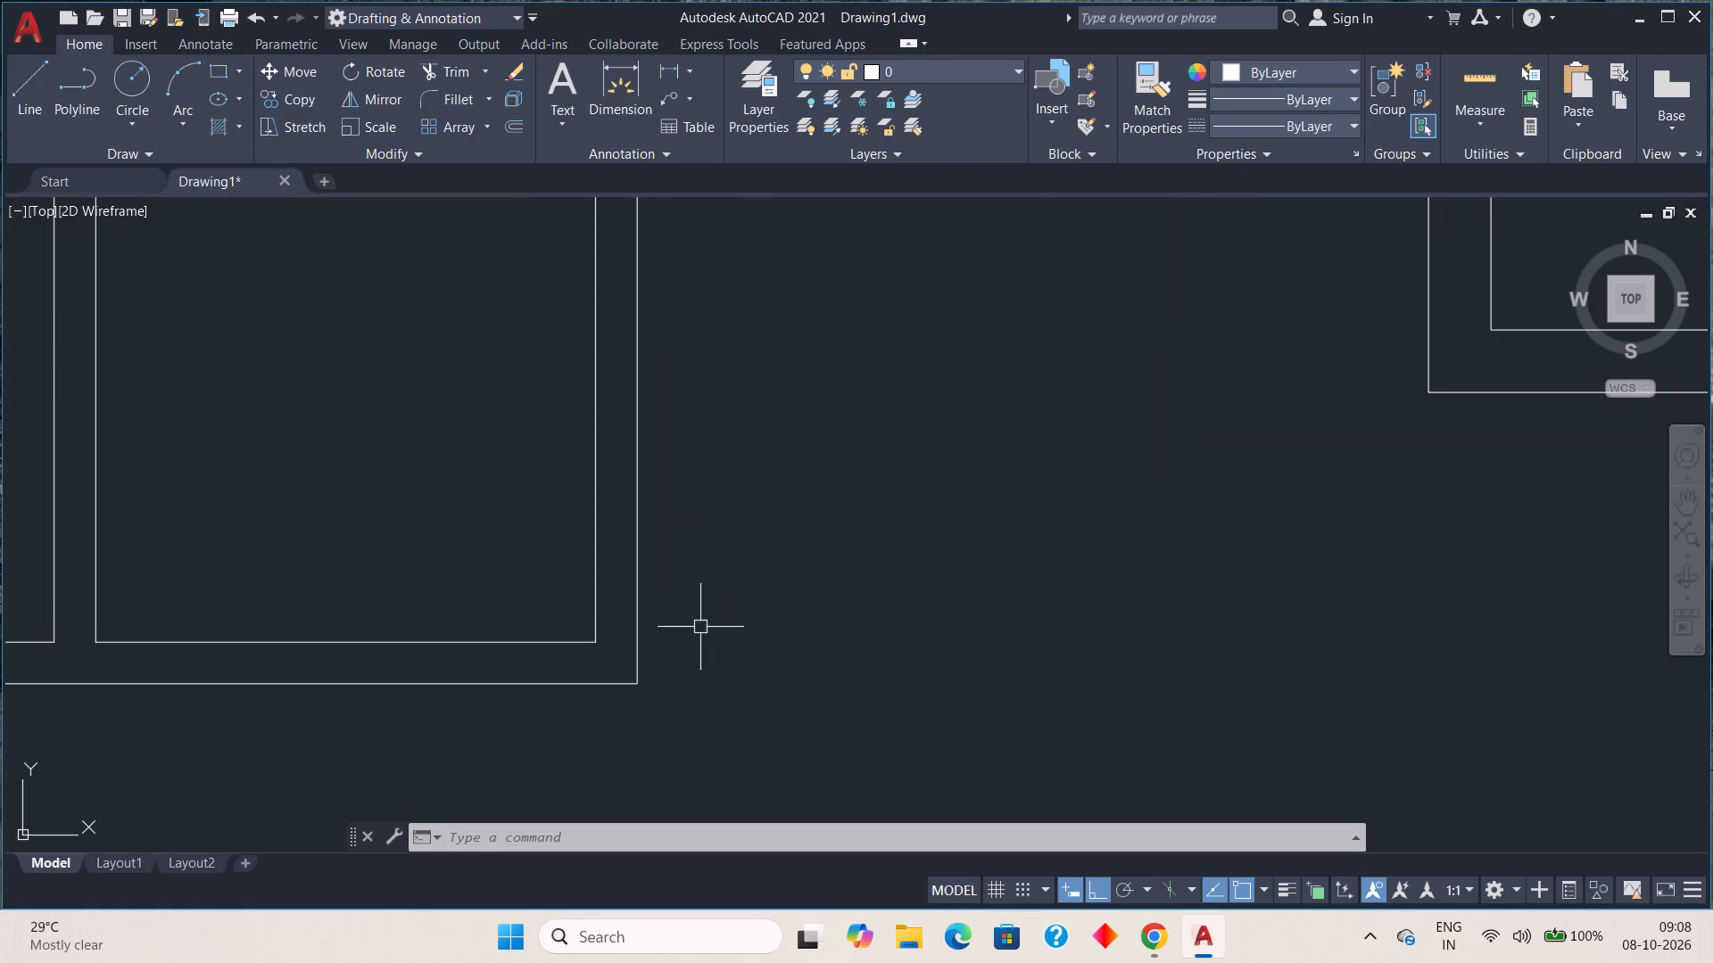
Stretch the east end of the narrow room's inner bottom wall line out to the outer face of its east wall.
left_click(542, 642)
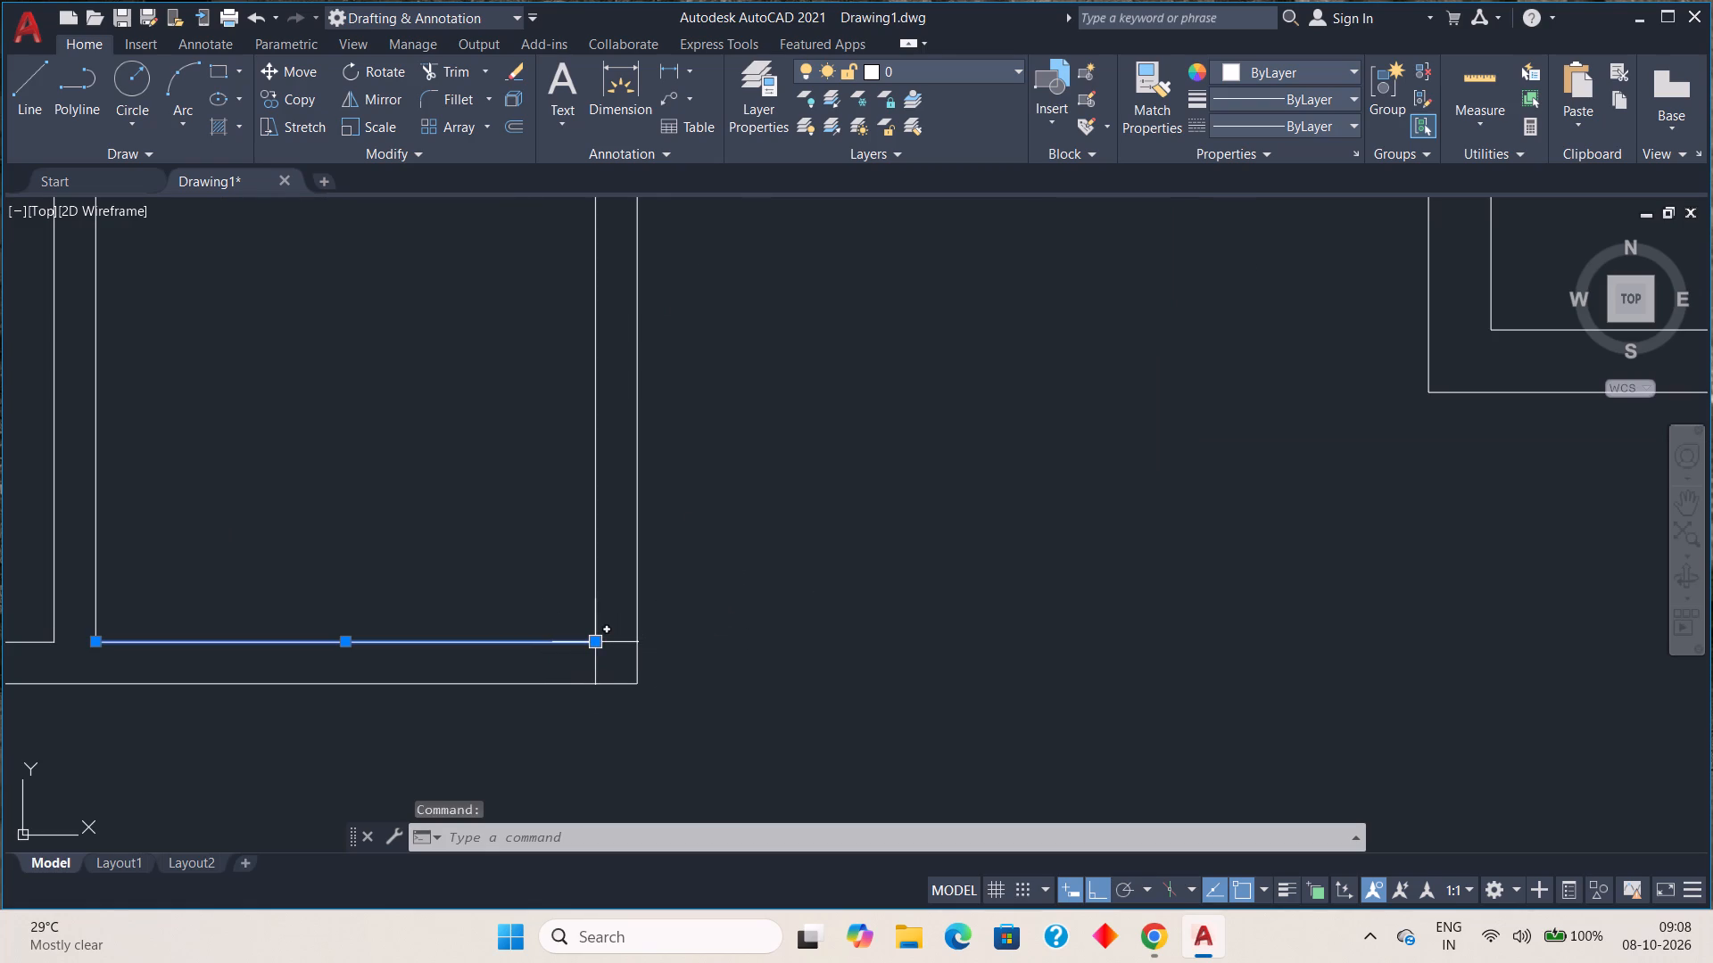
left_click(597, 642)
left_click(634, 646)
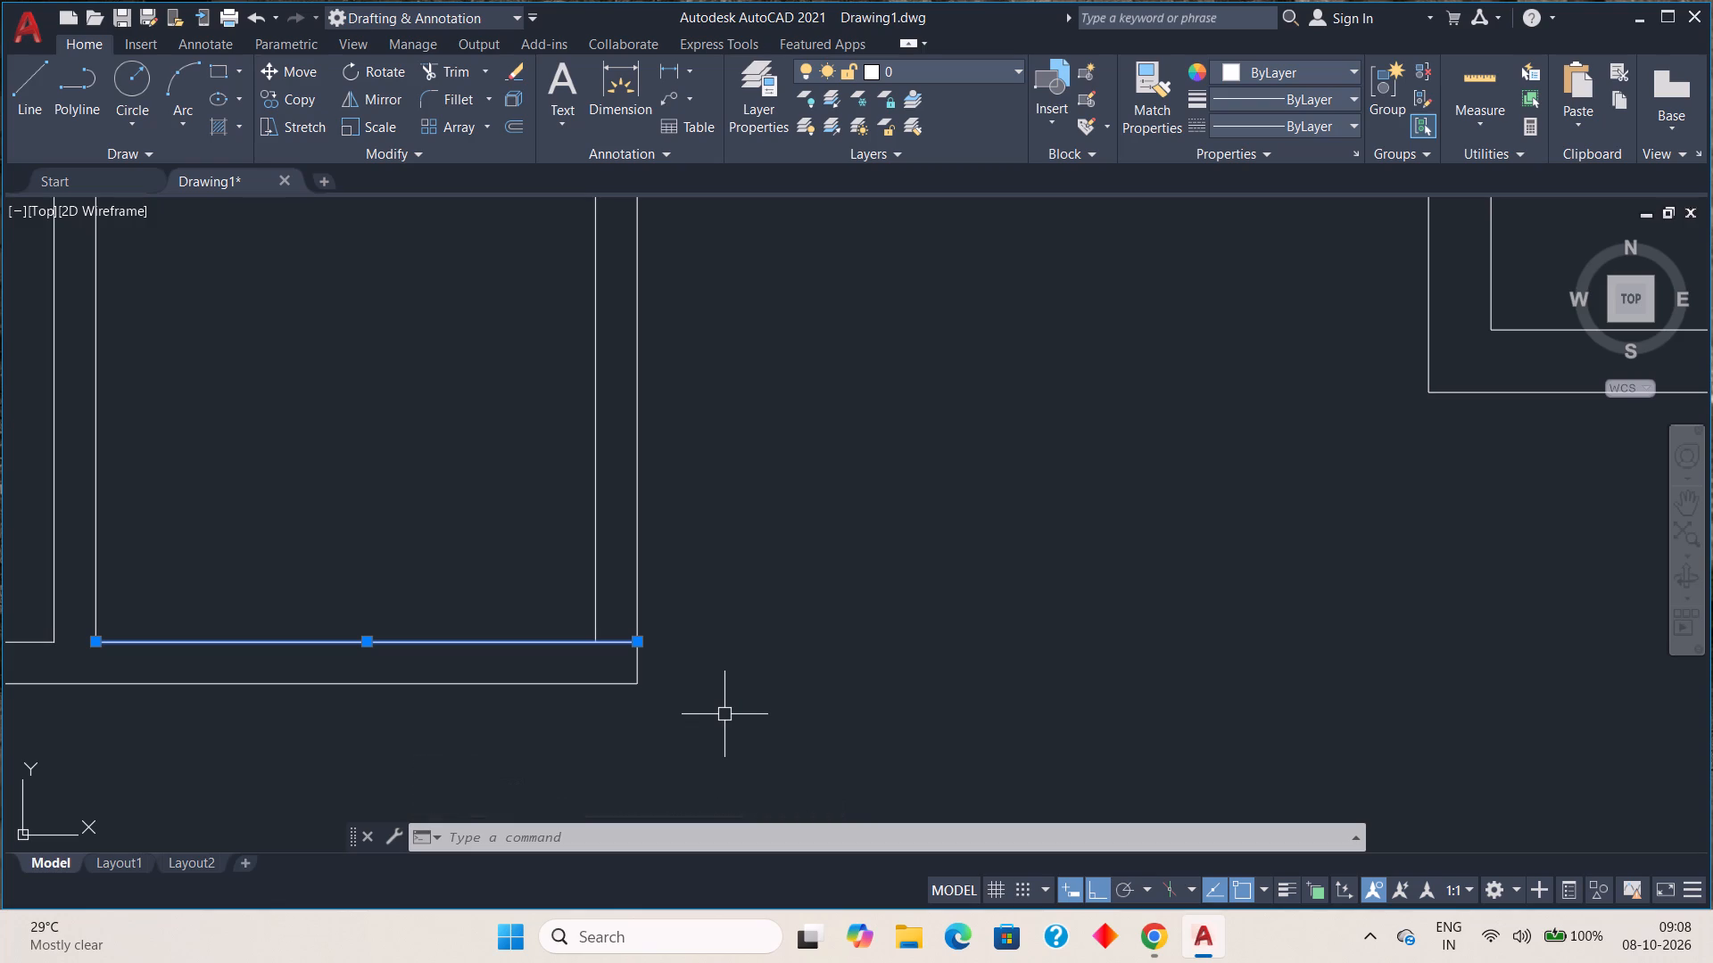
key("Escape")
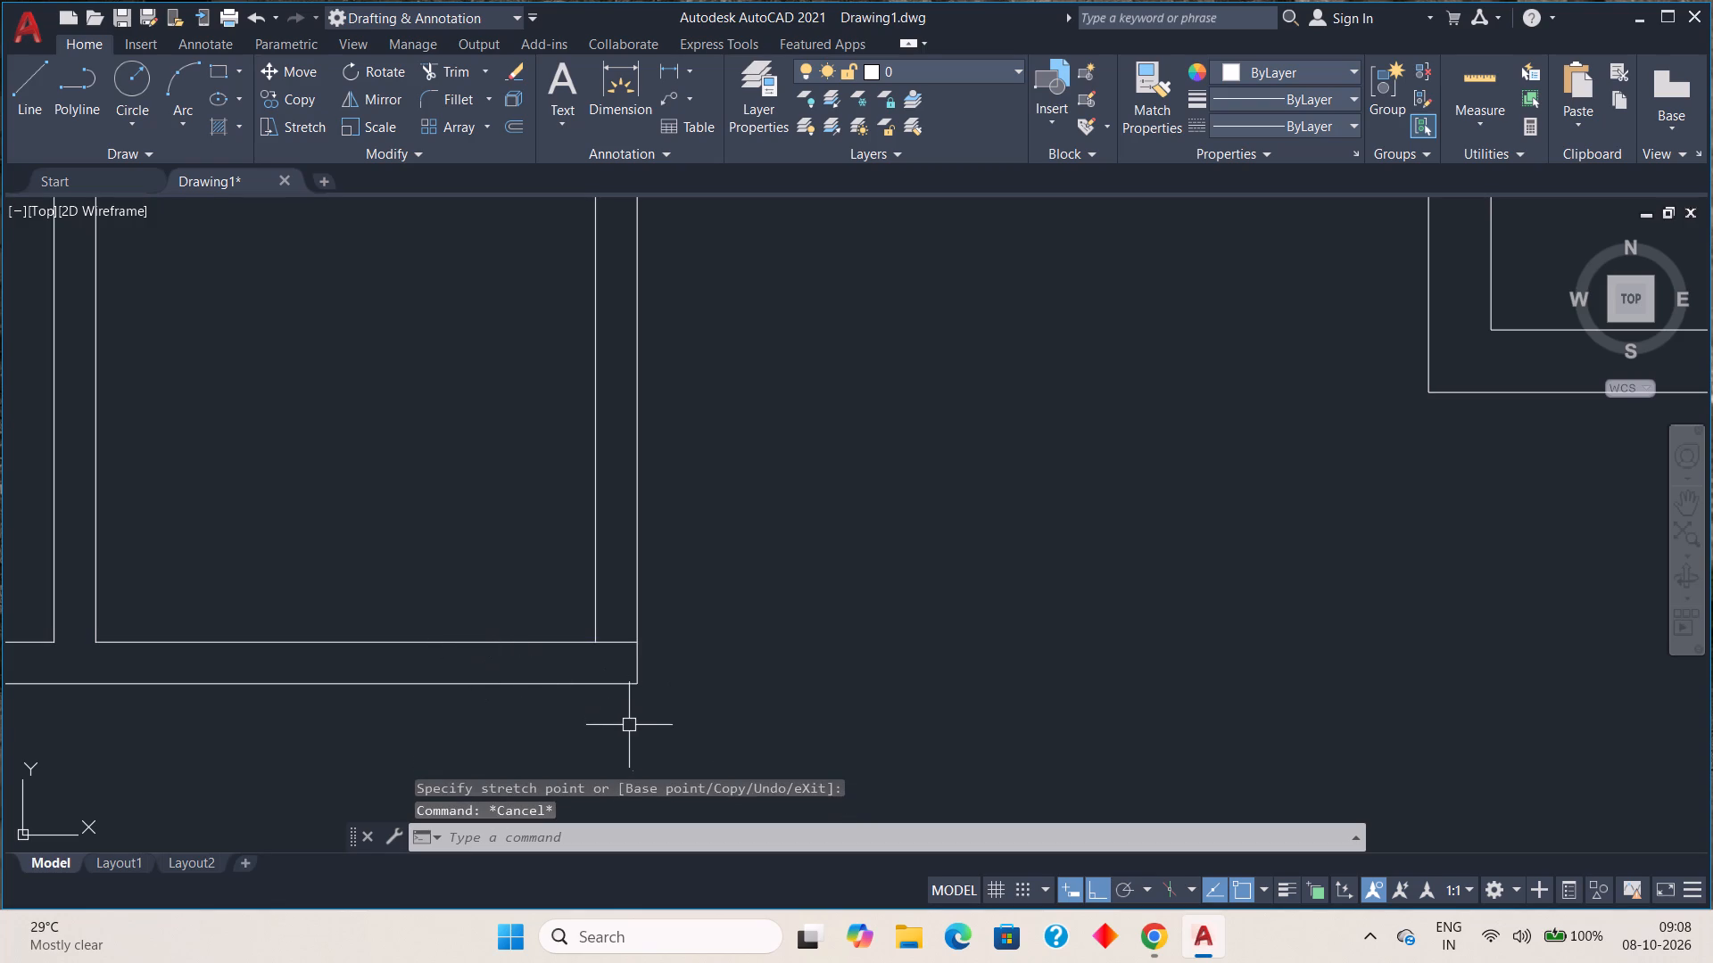
Offset the narrow room's extended inner bottom wall line upward by 1.5'.
key("o")
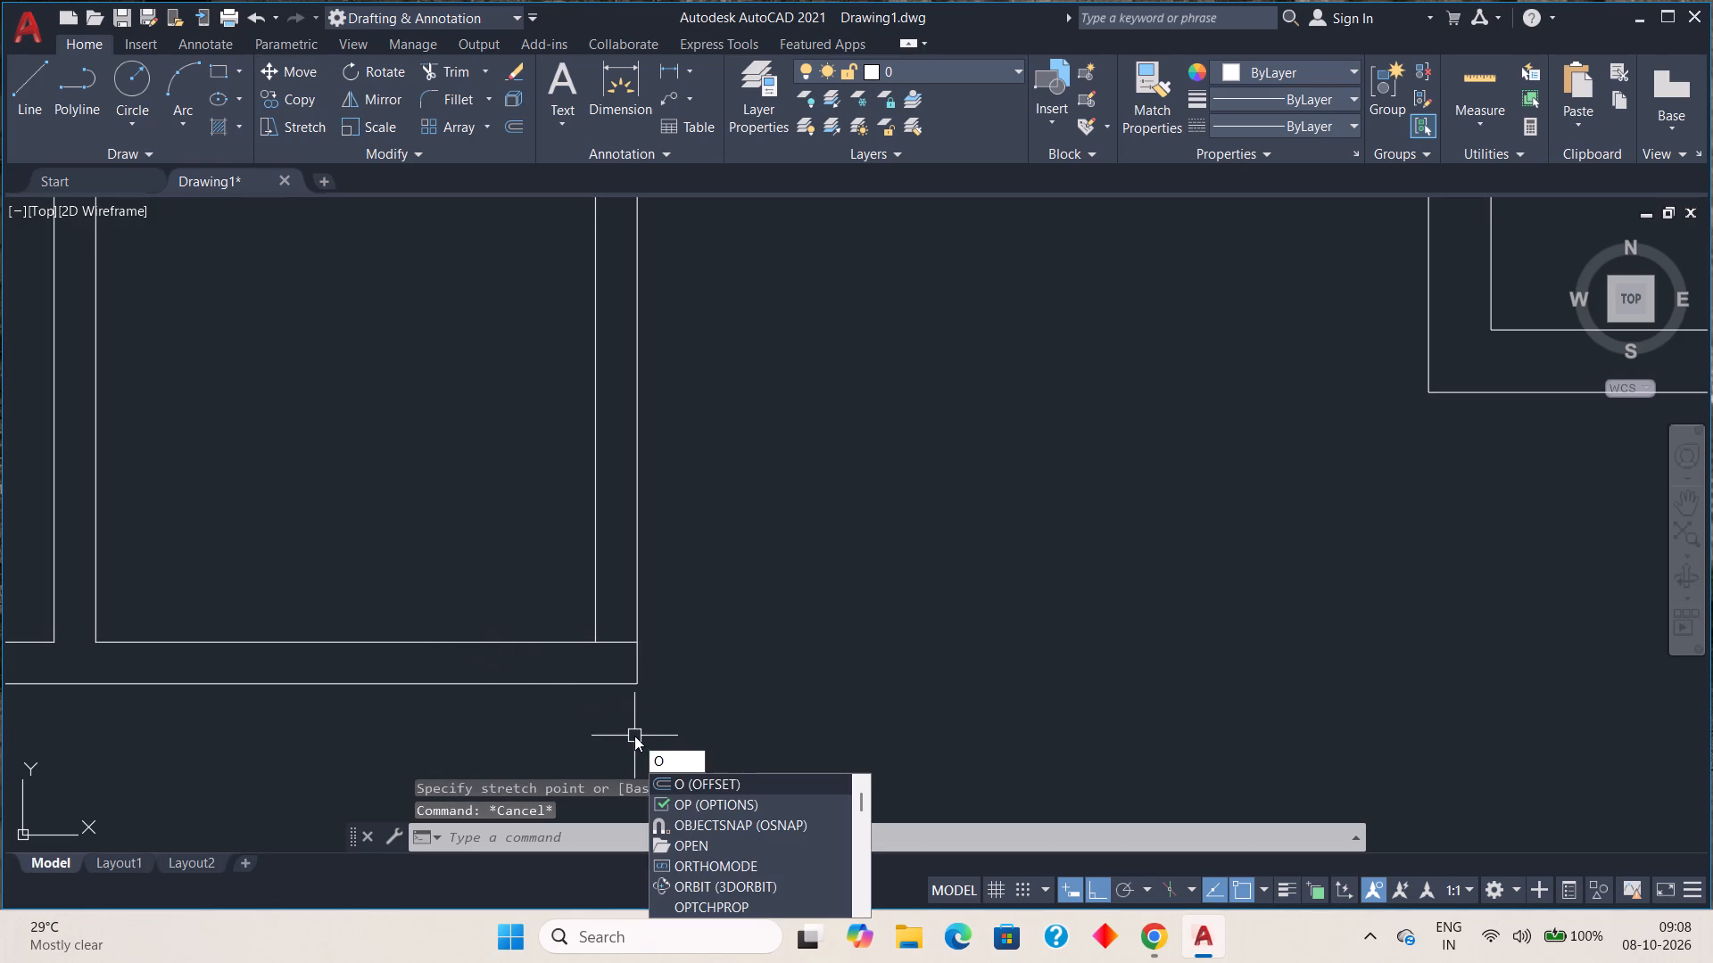
key("space")
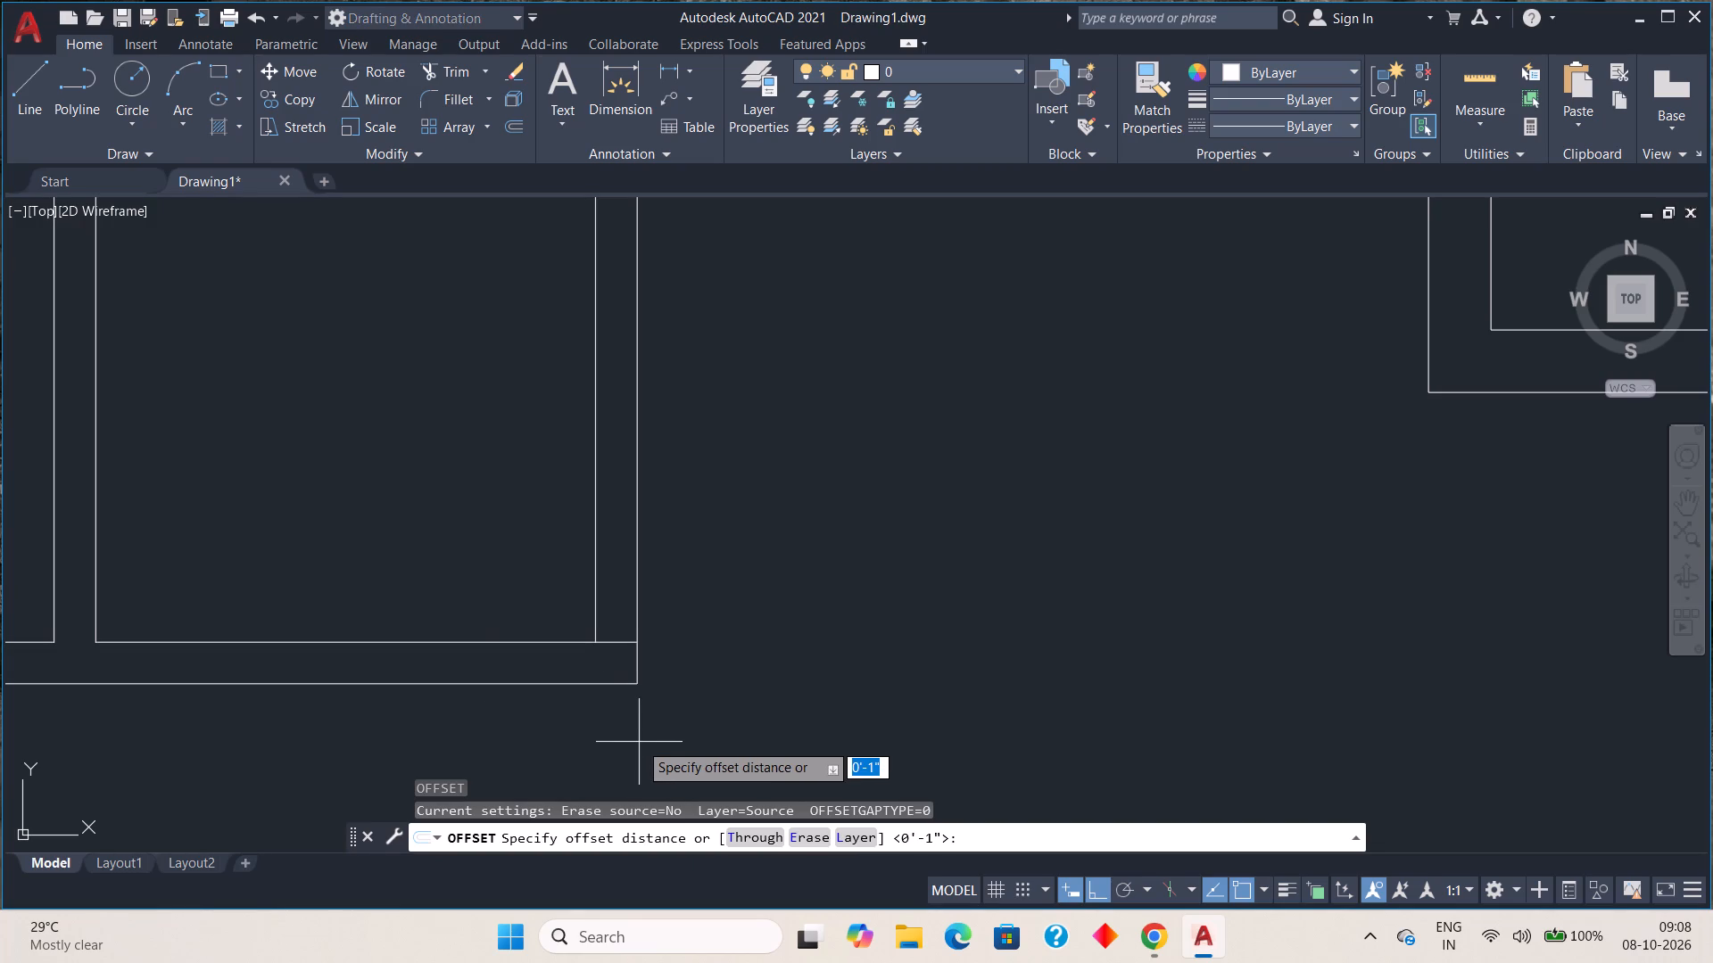
key("1")
key("period")
key("5")
key("apostrophe")
key("Return")
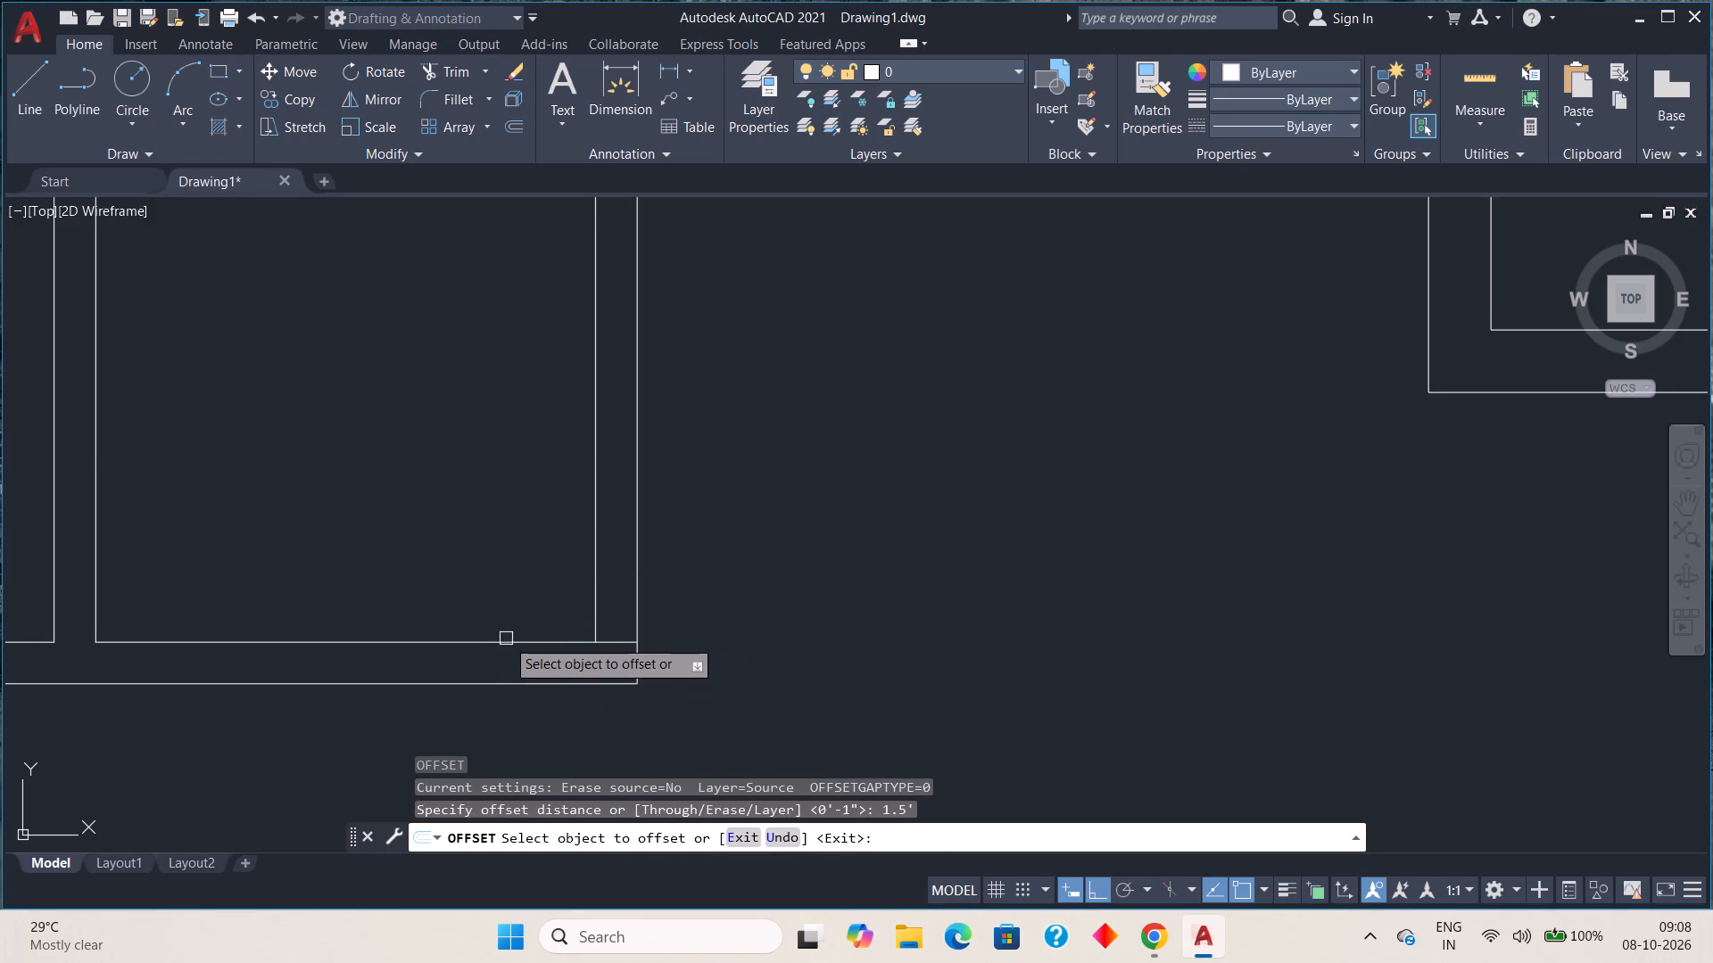
left_click(508, 639)
left_click(517, 571)
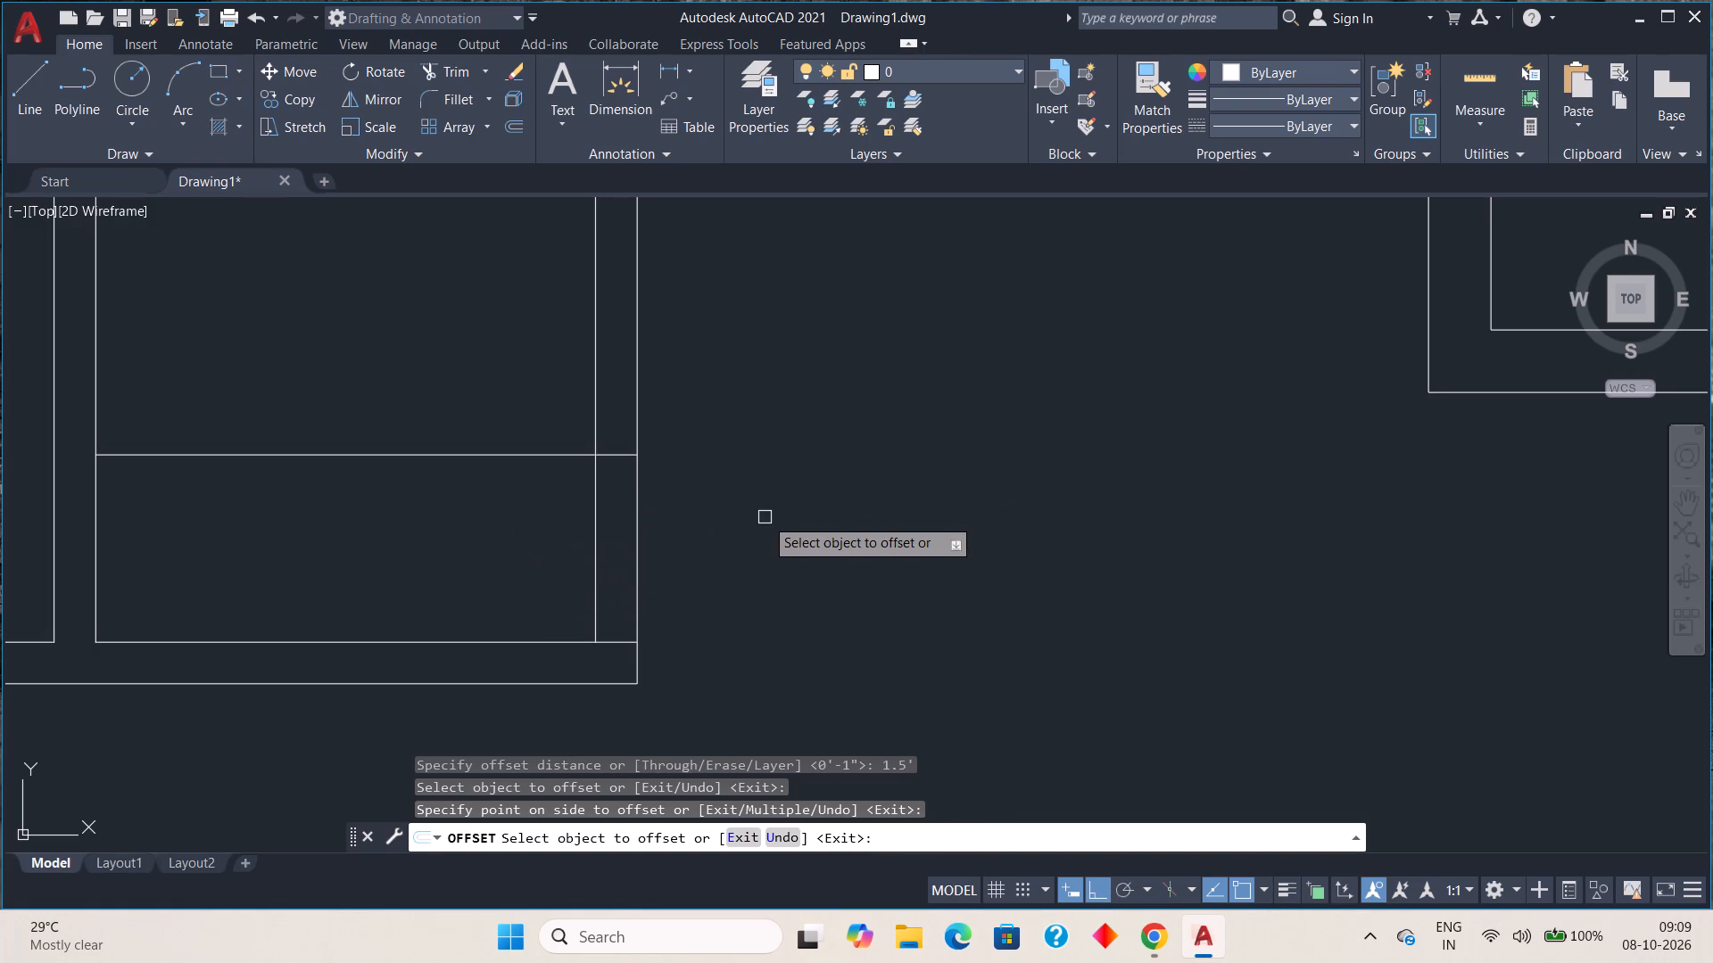
key("Escape")
Draw a vertical line across the bottom wall of the adjoining eastern room, starting at the midpoint of the wall's outer line.
scroll(778, 547, "down", 1)
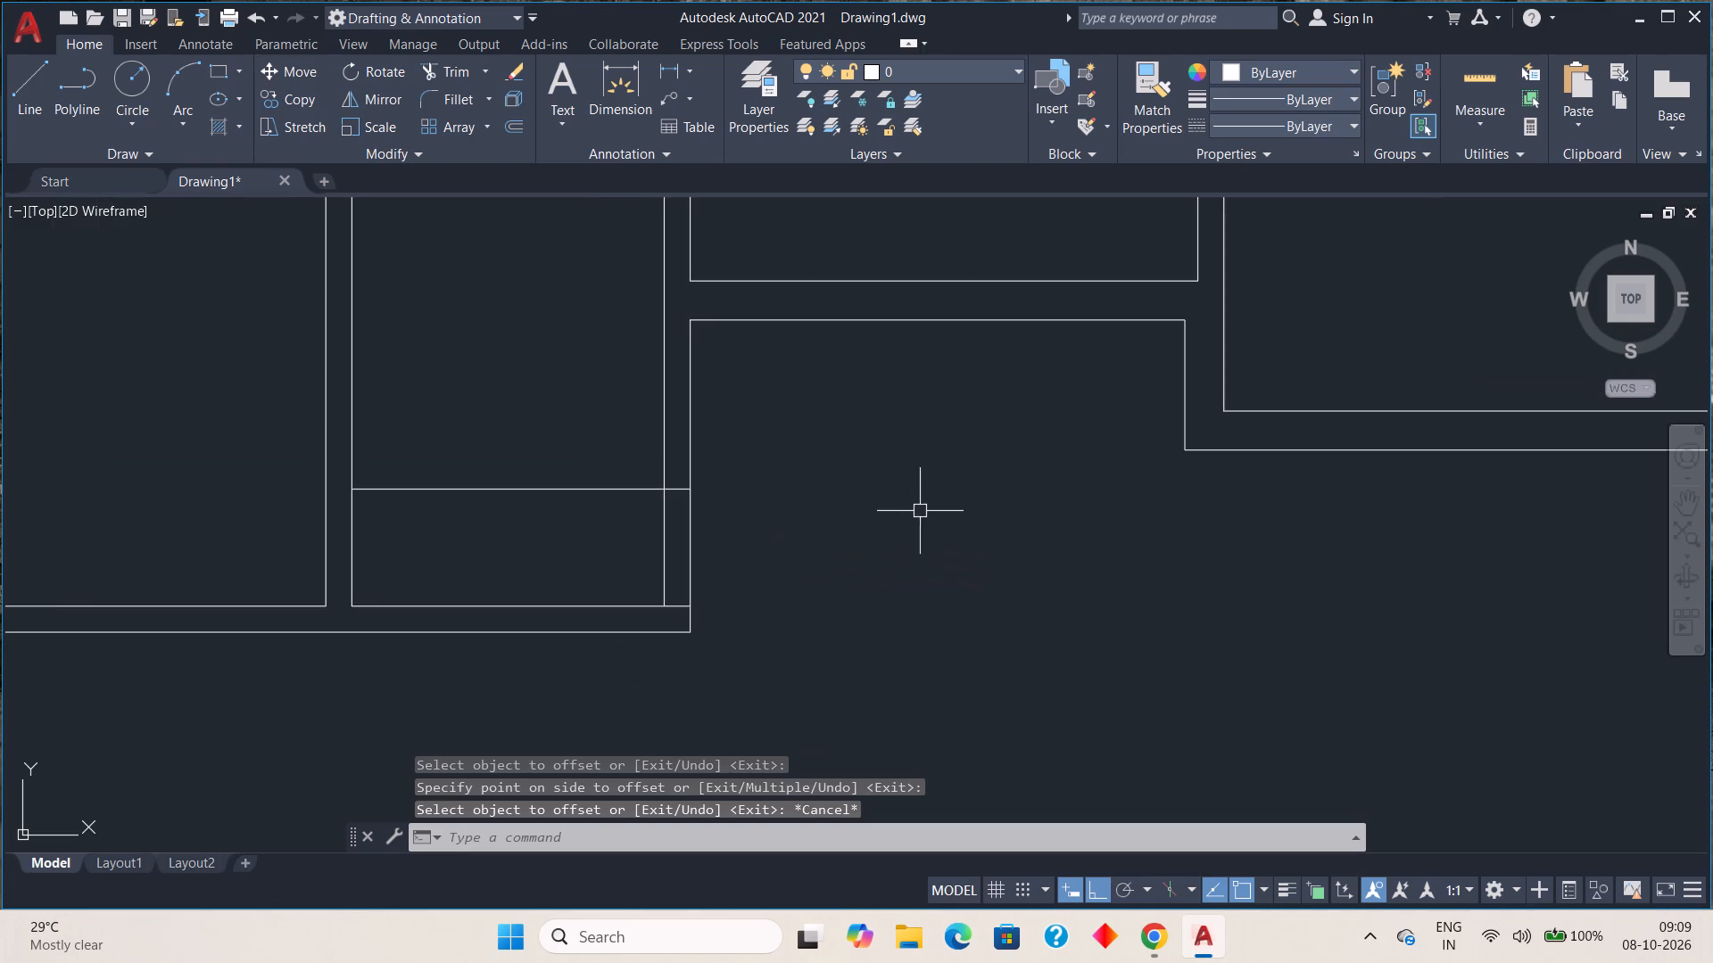
scroll(919, 508, "down", 1)
middle_click_drag(899, 484, 893, 512)
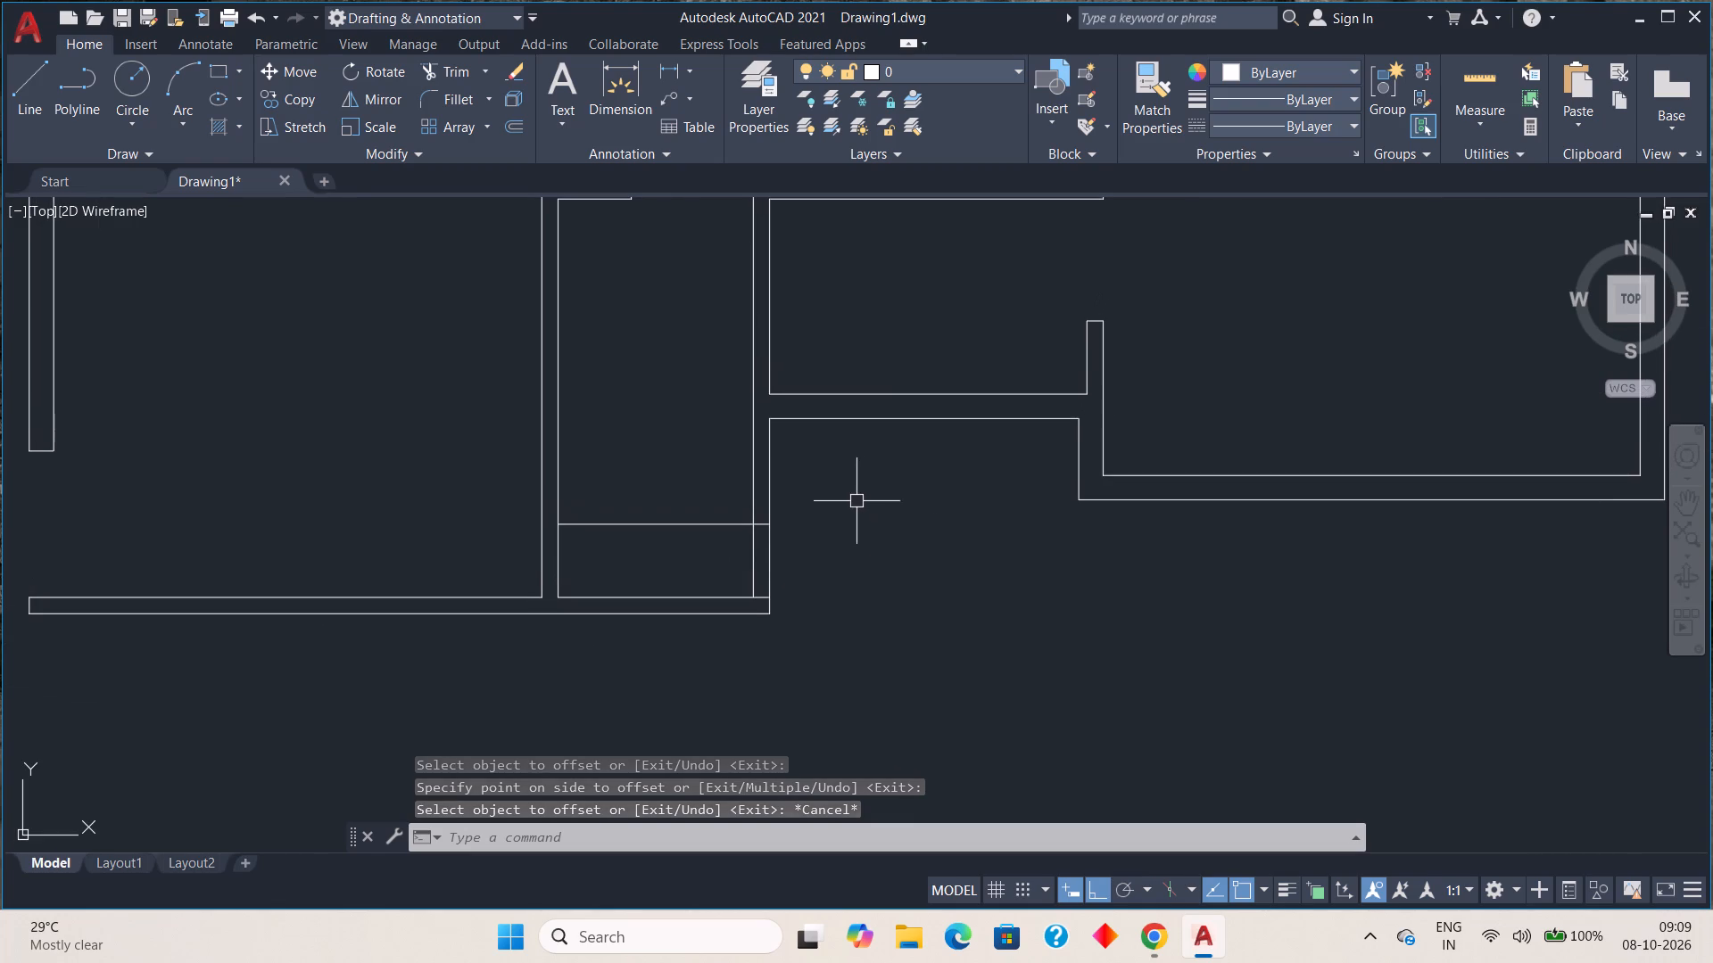
key("l")
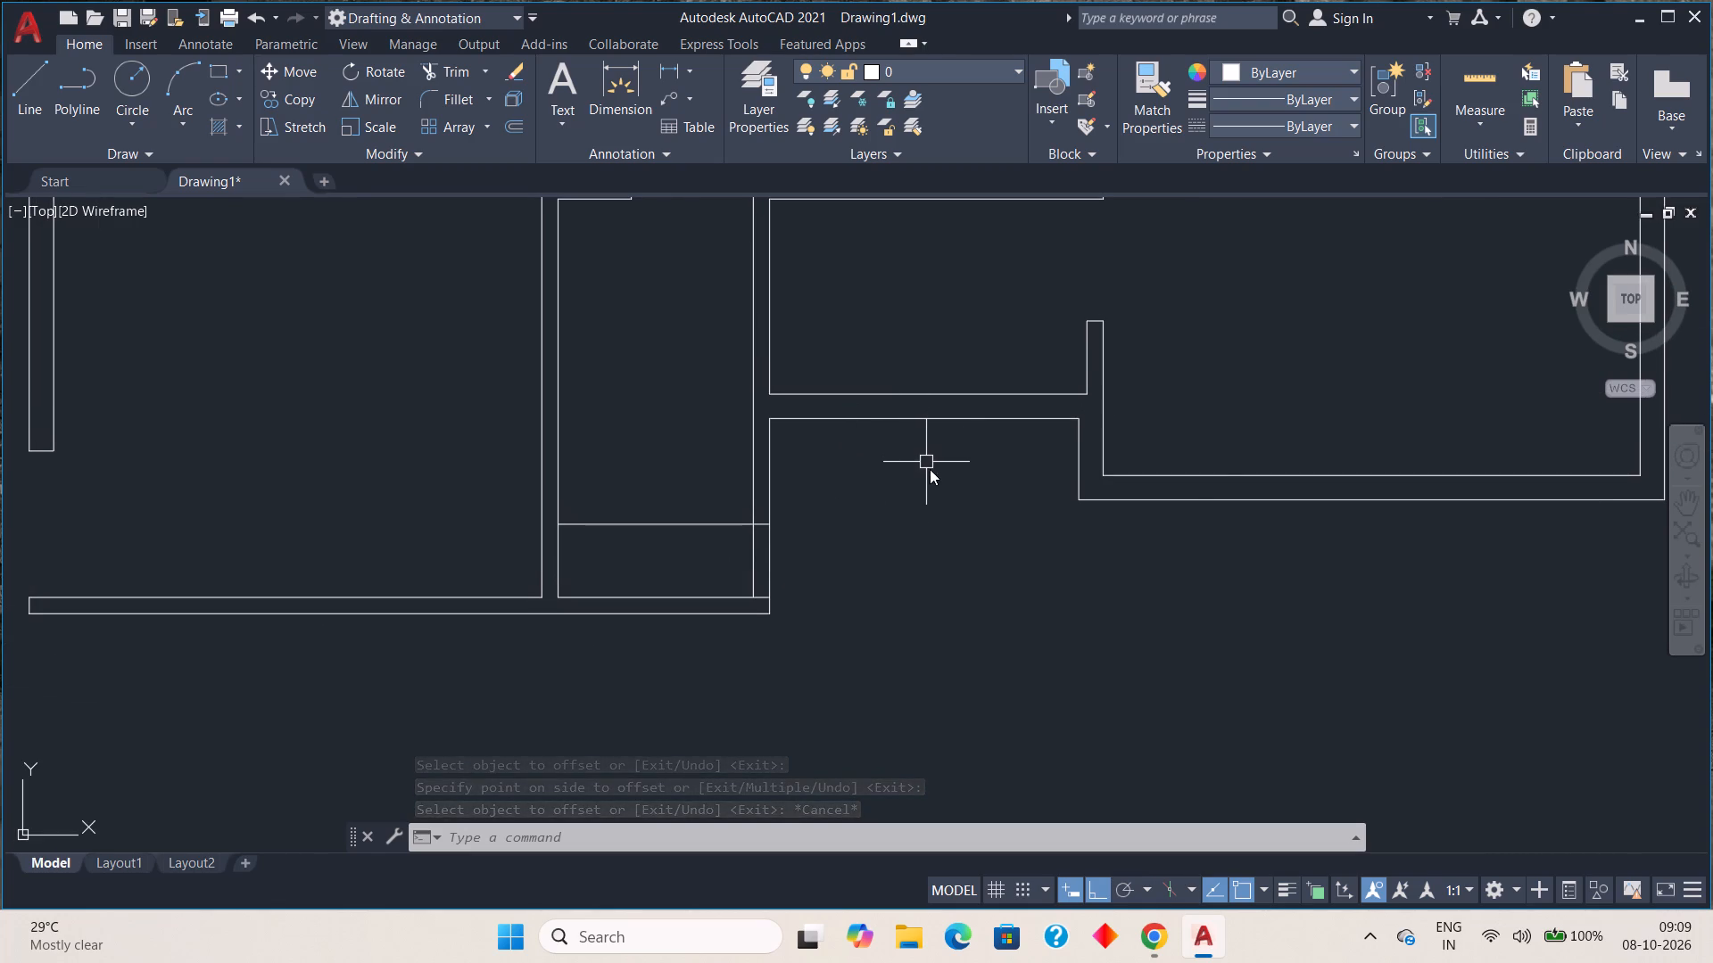
key("space")
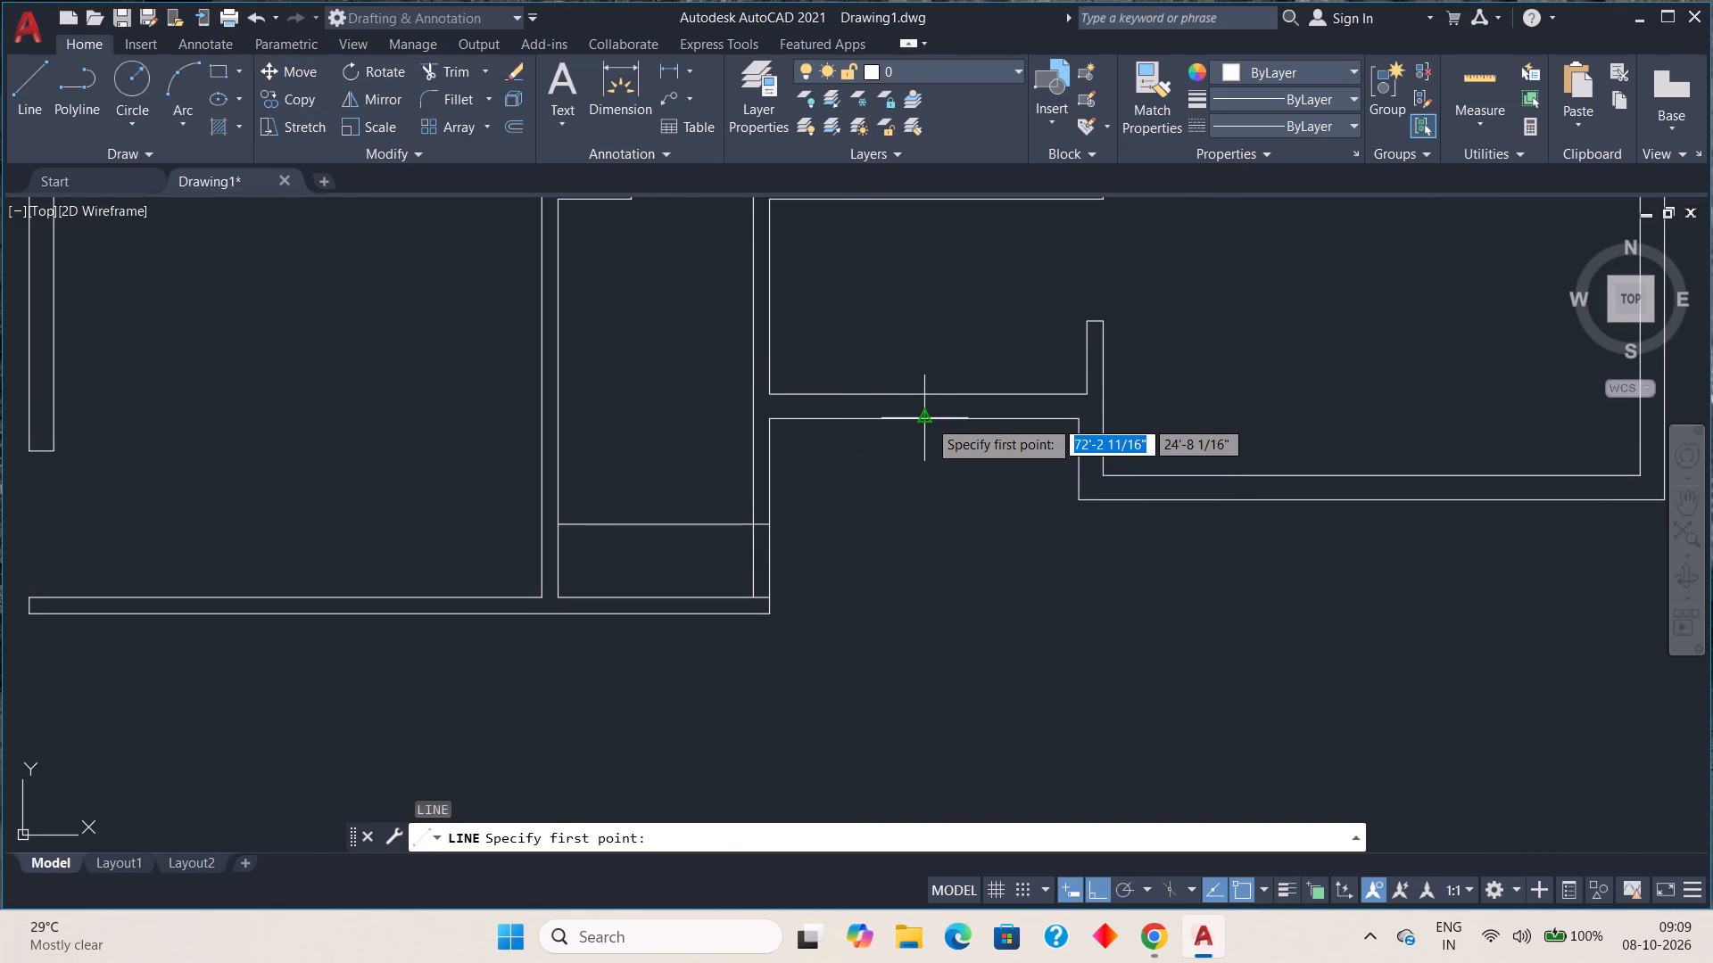
left_click(928, 419)
left_click(924, 391)
scroll(936, 442, "up", 4)
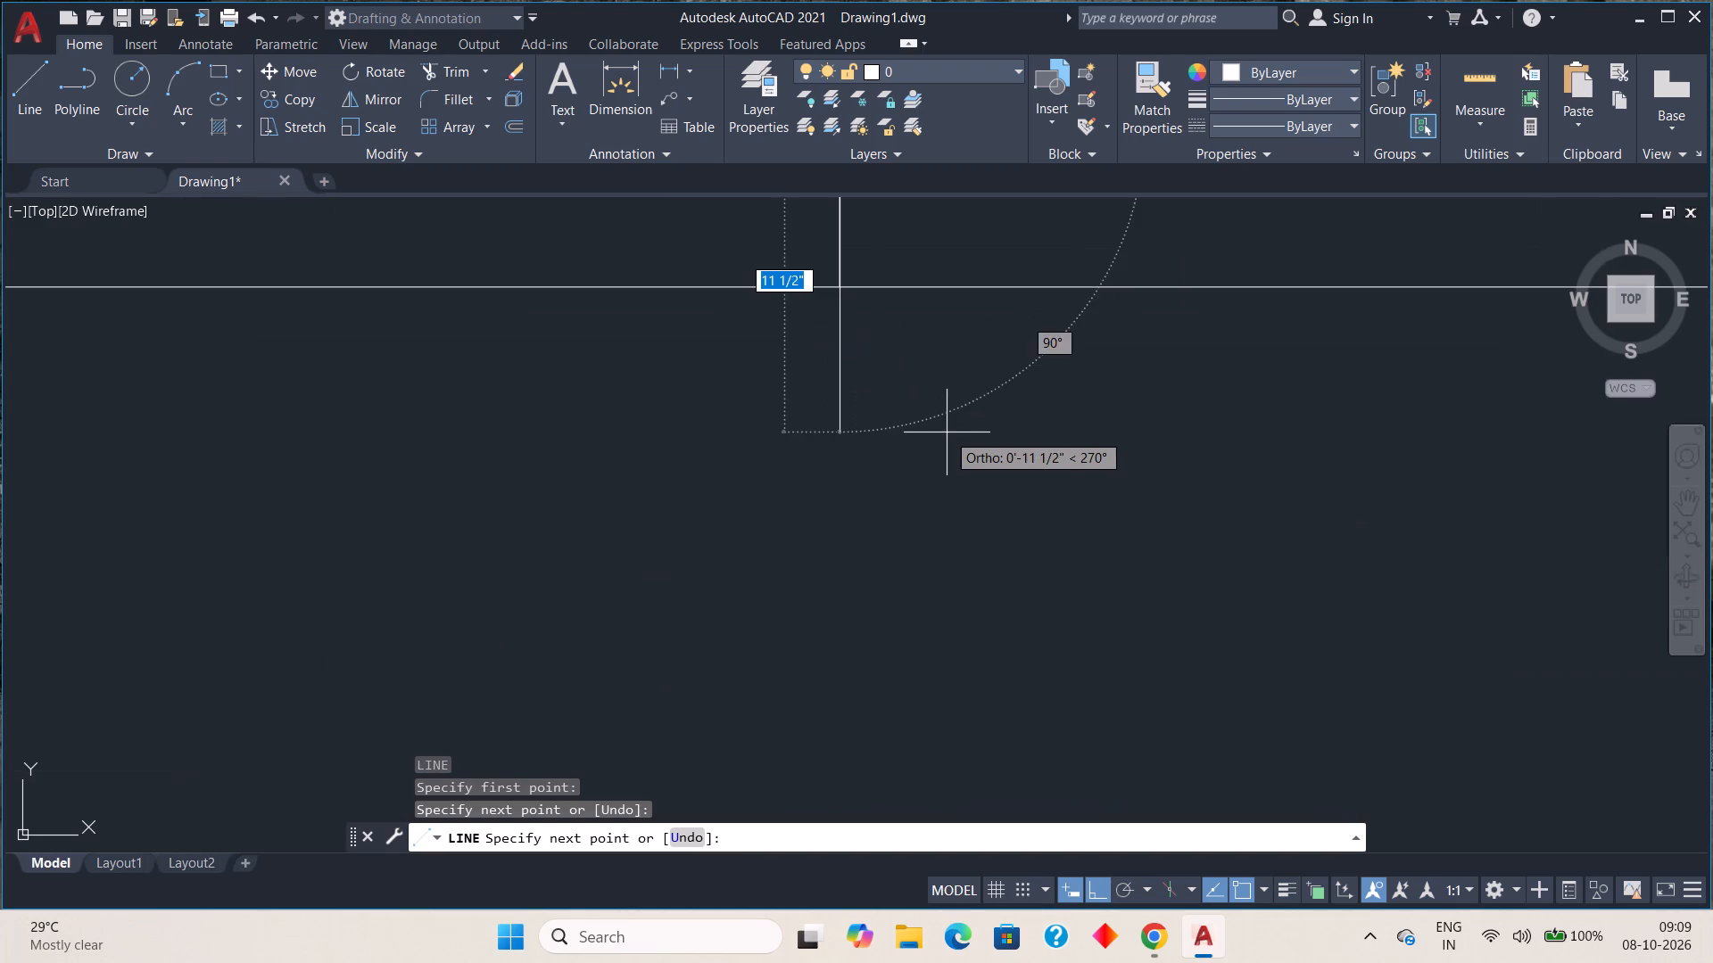
scroll(947, 432, "down", 1)
key("Escape")
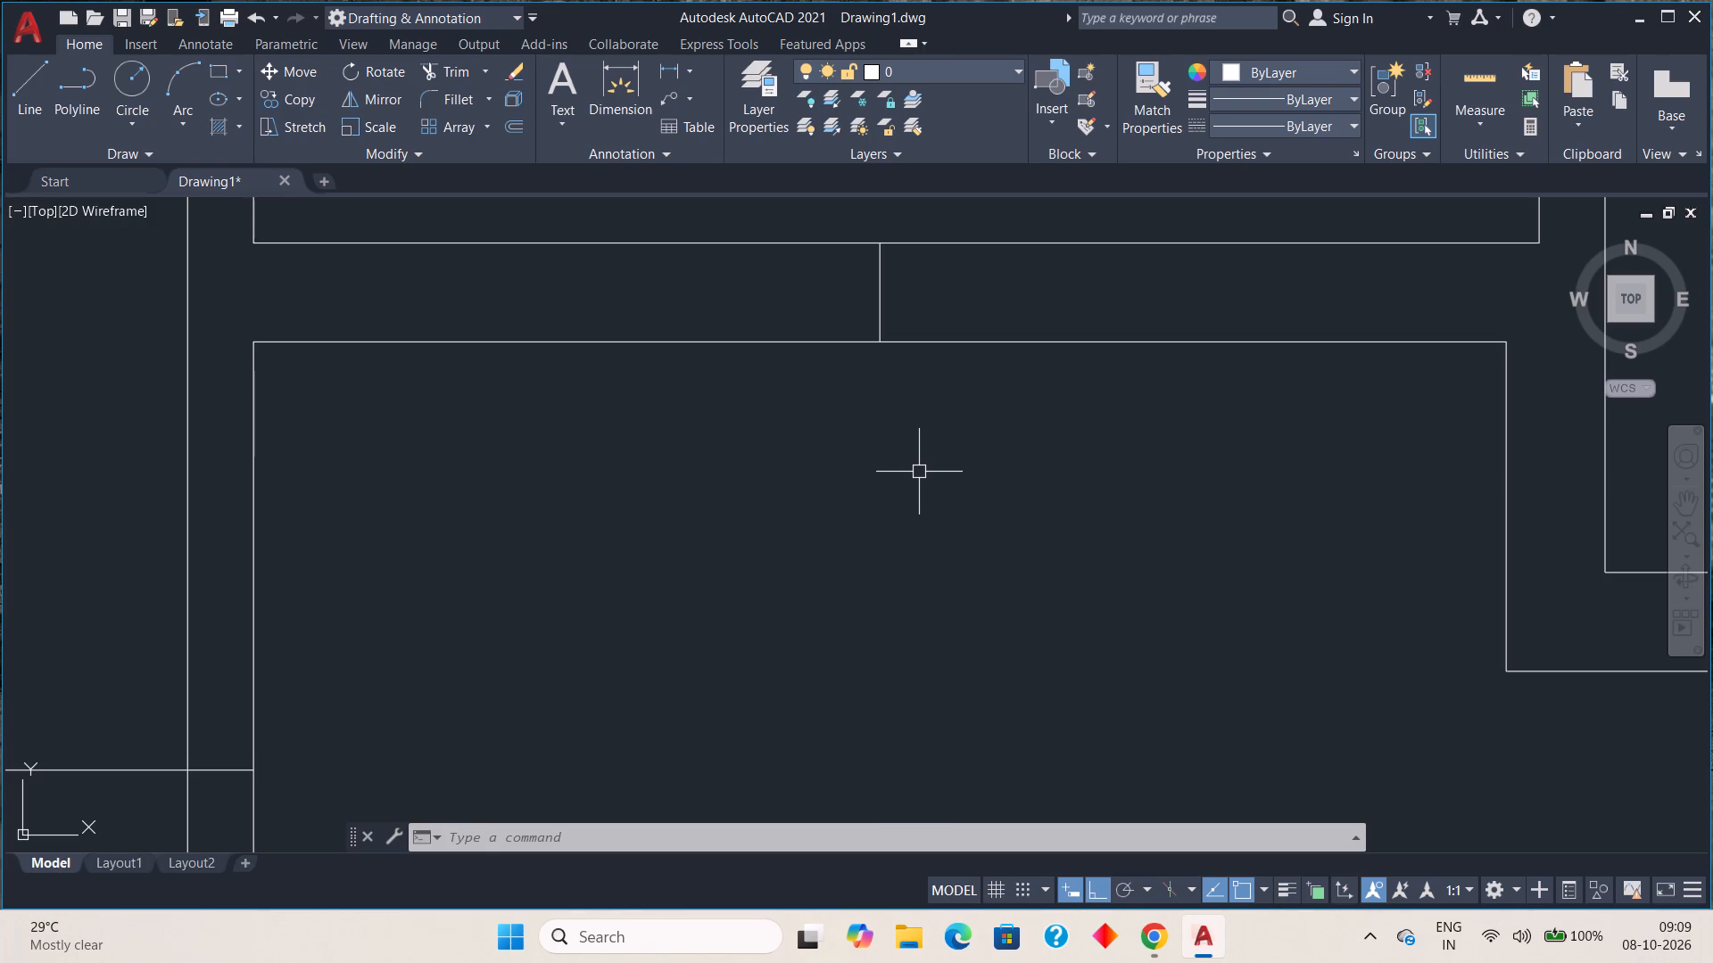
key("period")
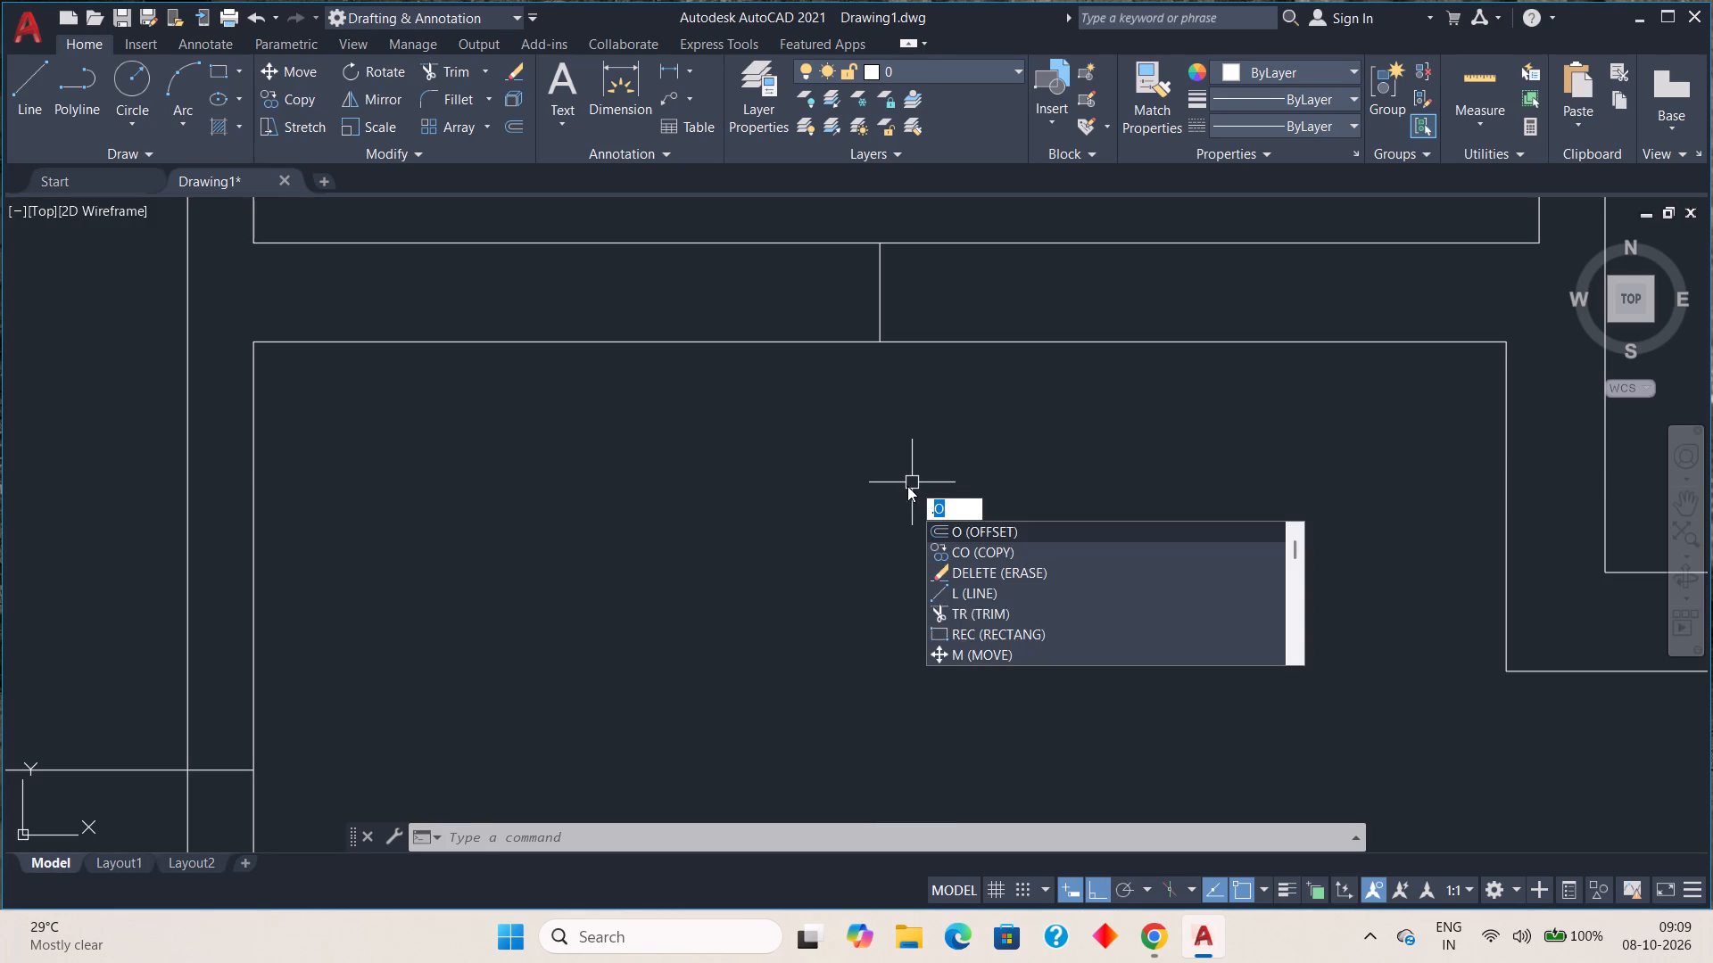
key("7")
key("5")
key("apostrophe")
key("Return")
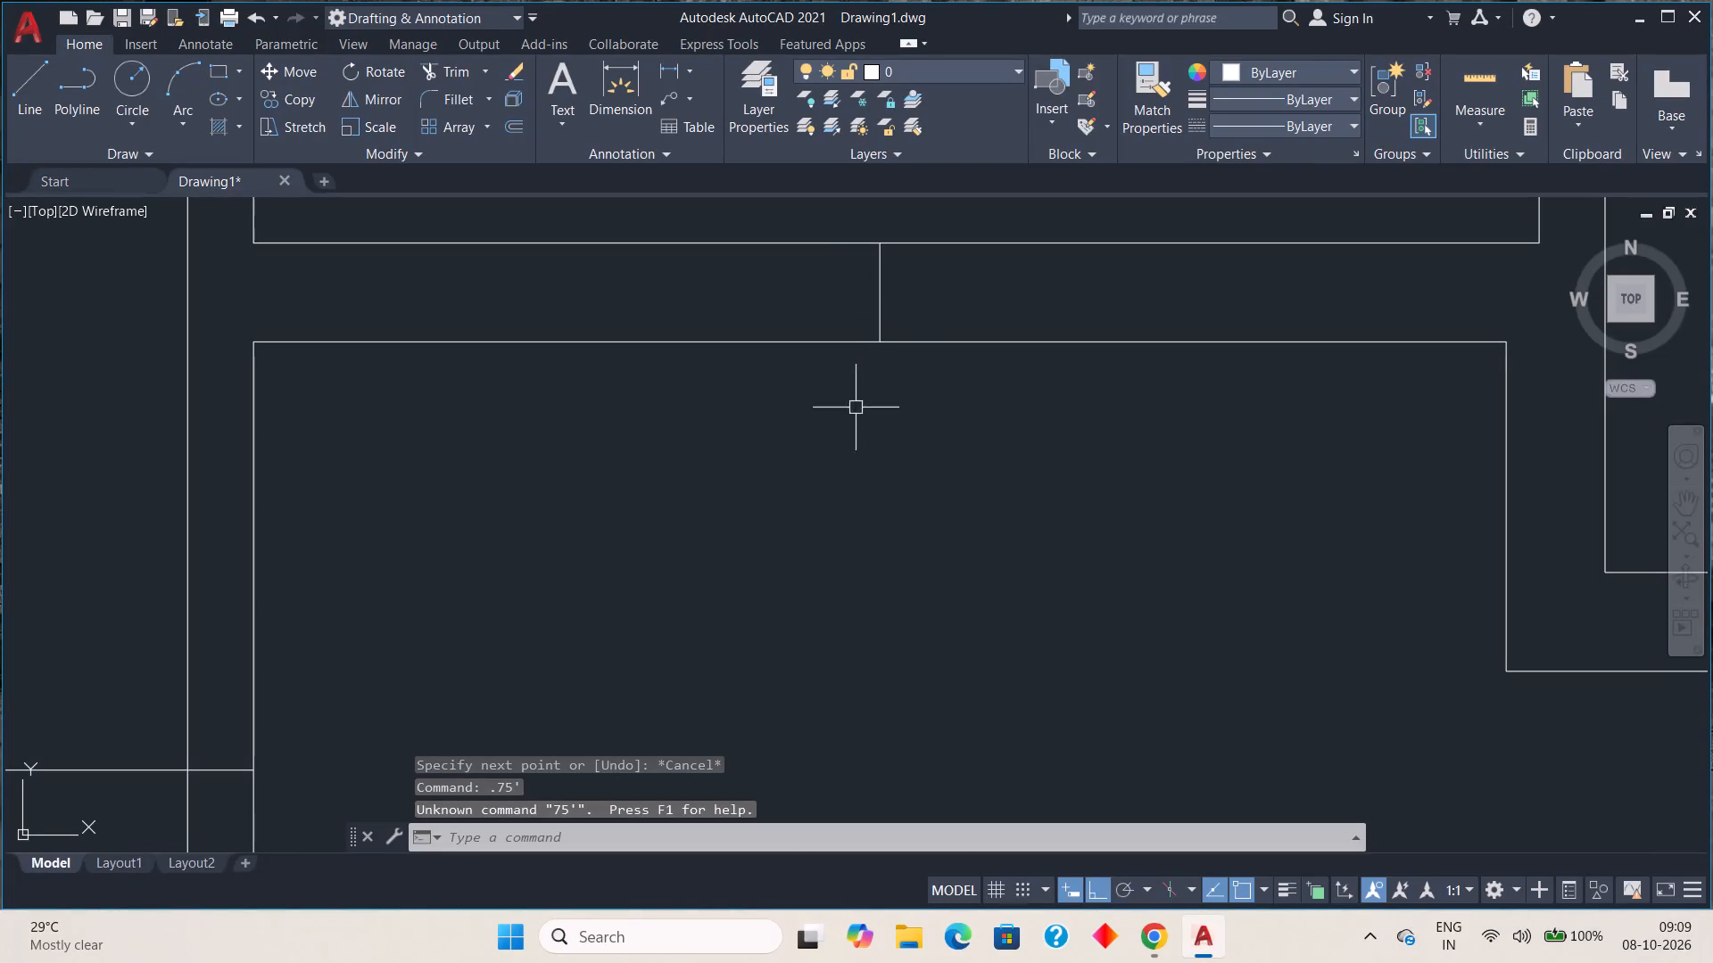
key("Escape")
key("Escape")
Offset the vertical line across the wall by .75' to the east and to the west for the window's end lines.
key("o")
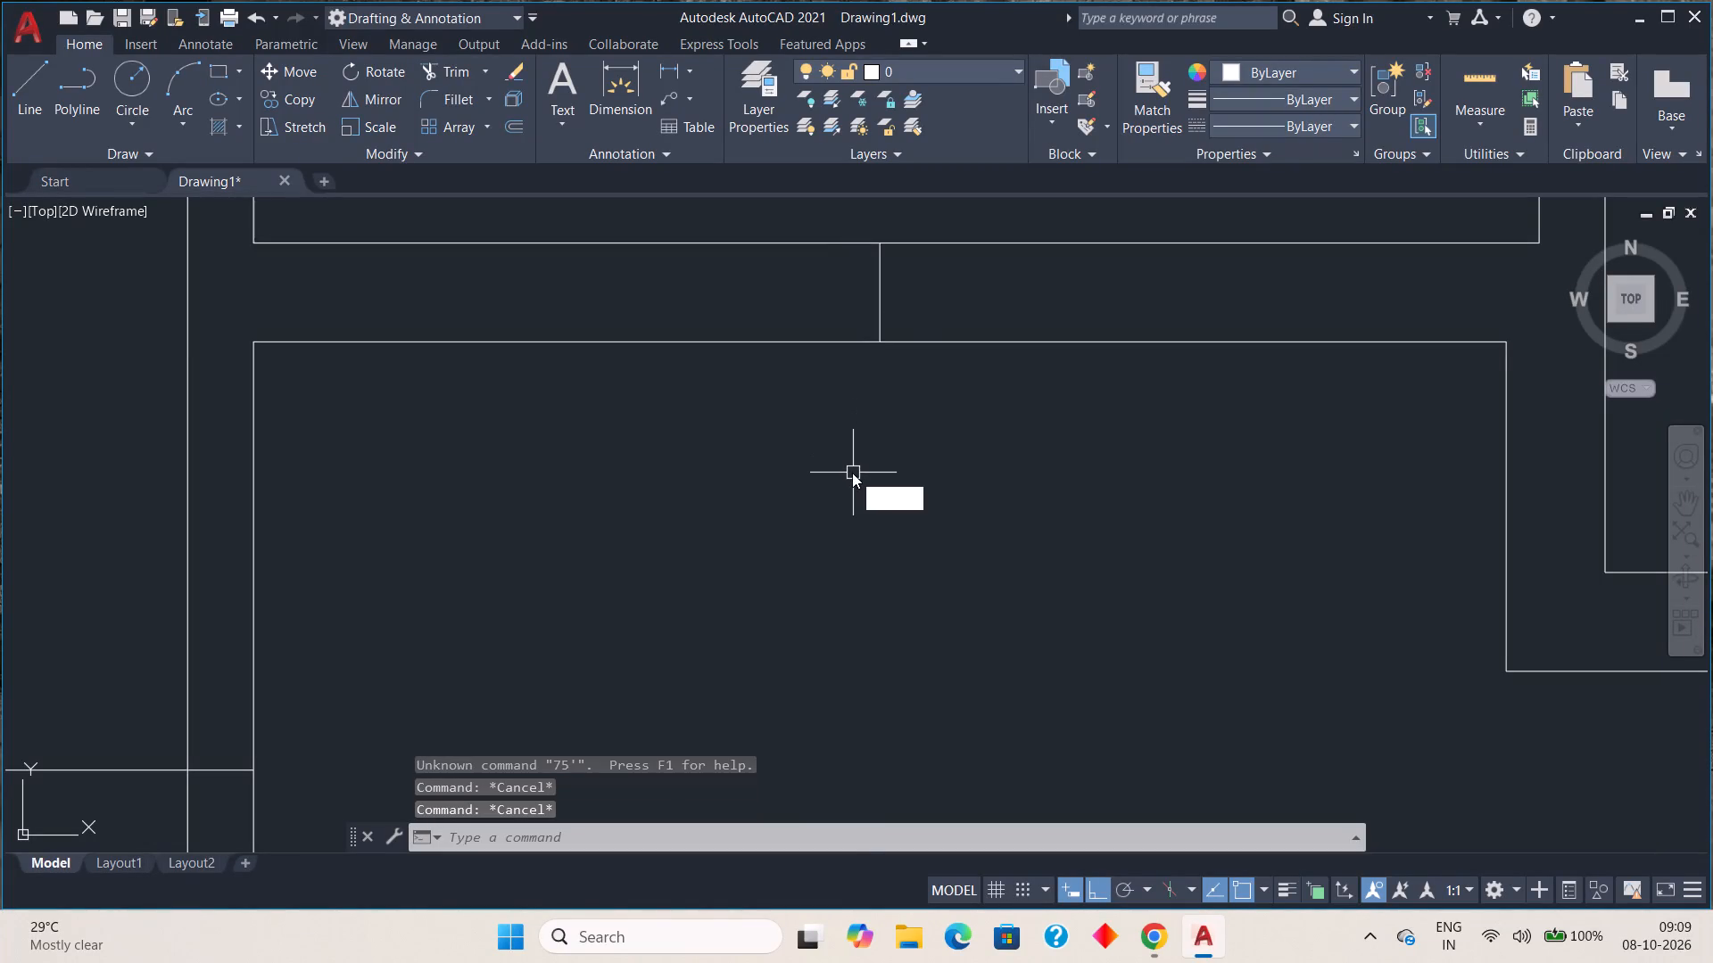
key("Return")
key("1")
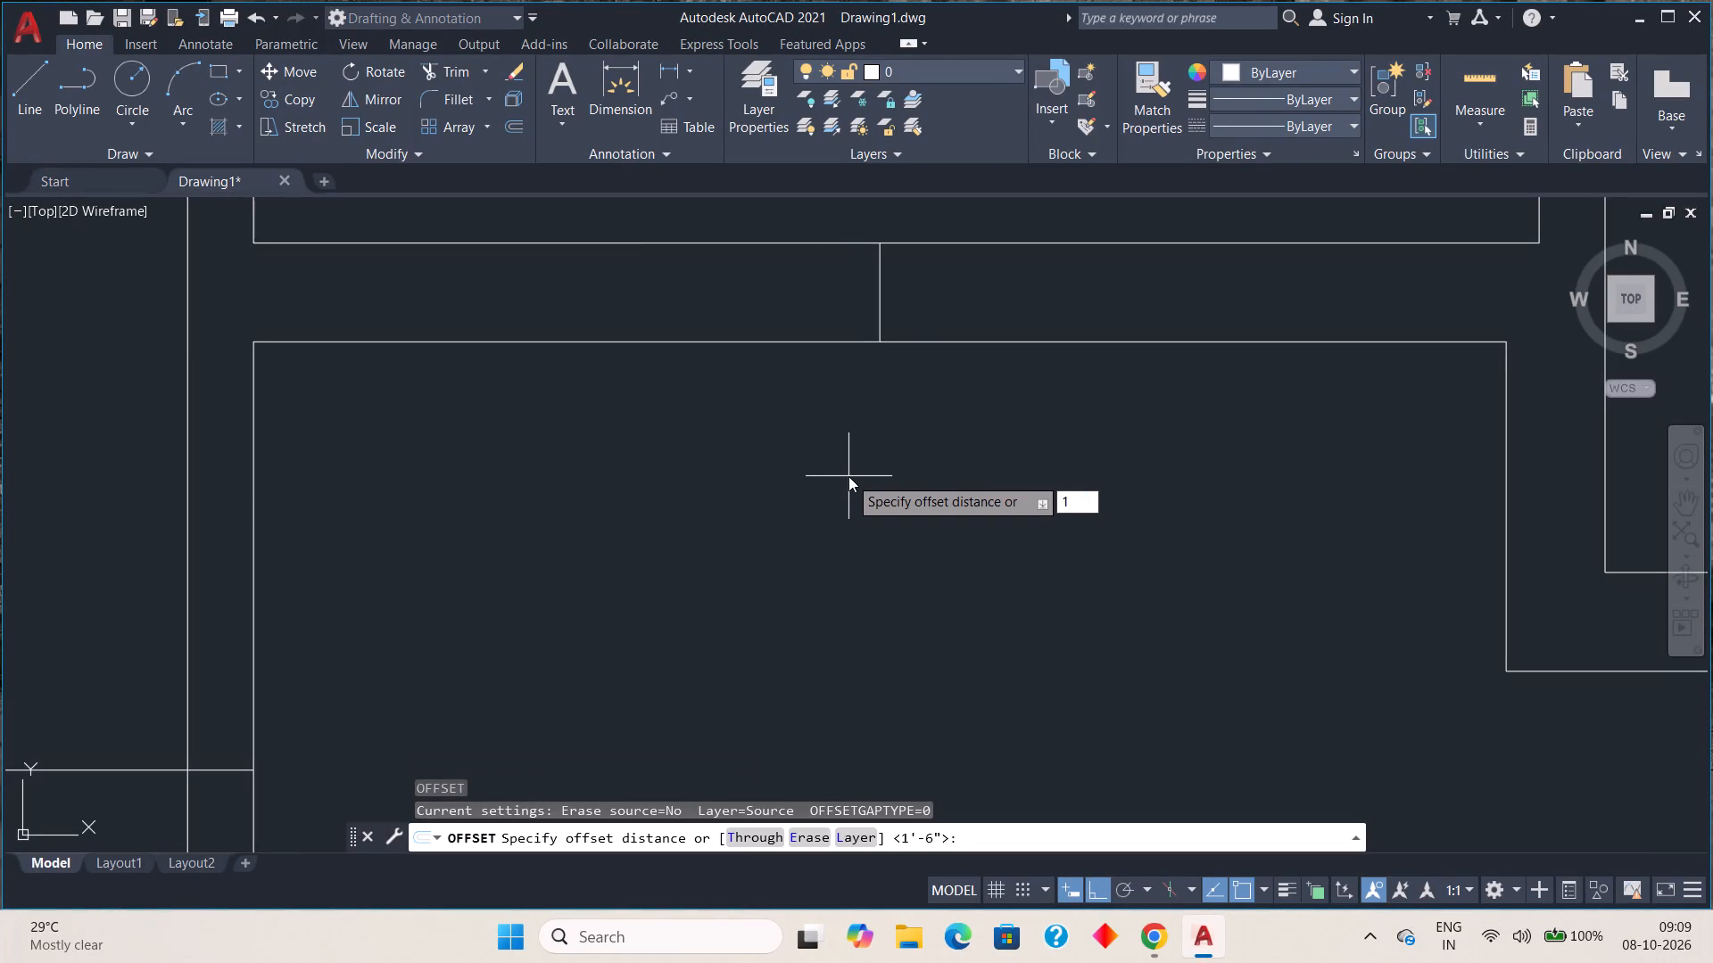
key("BackSpace")
key("slash")
key("BackSpace")
key("period")
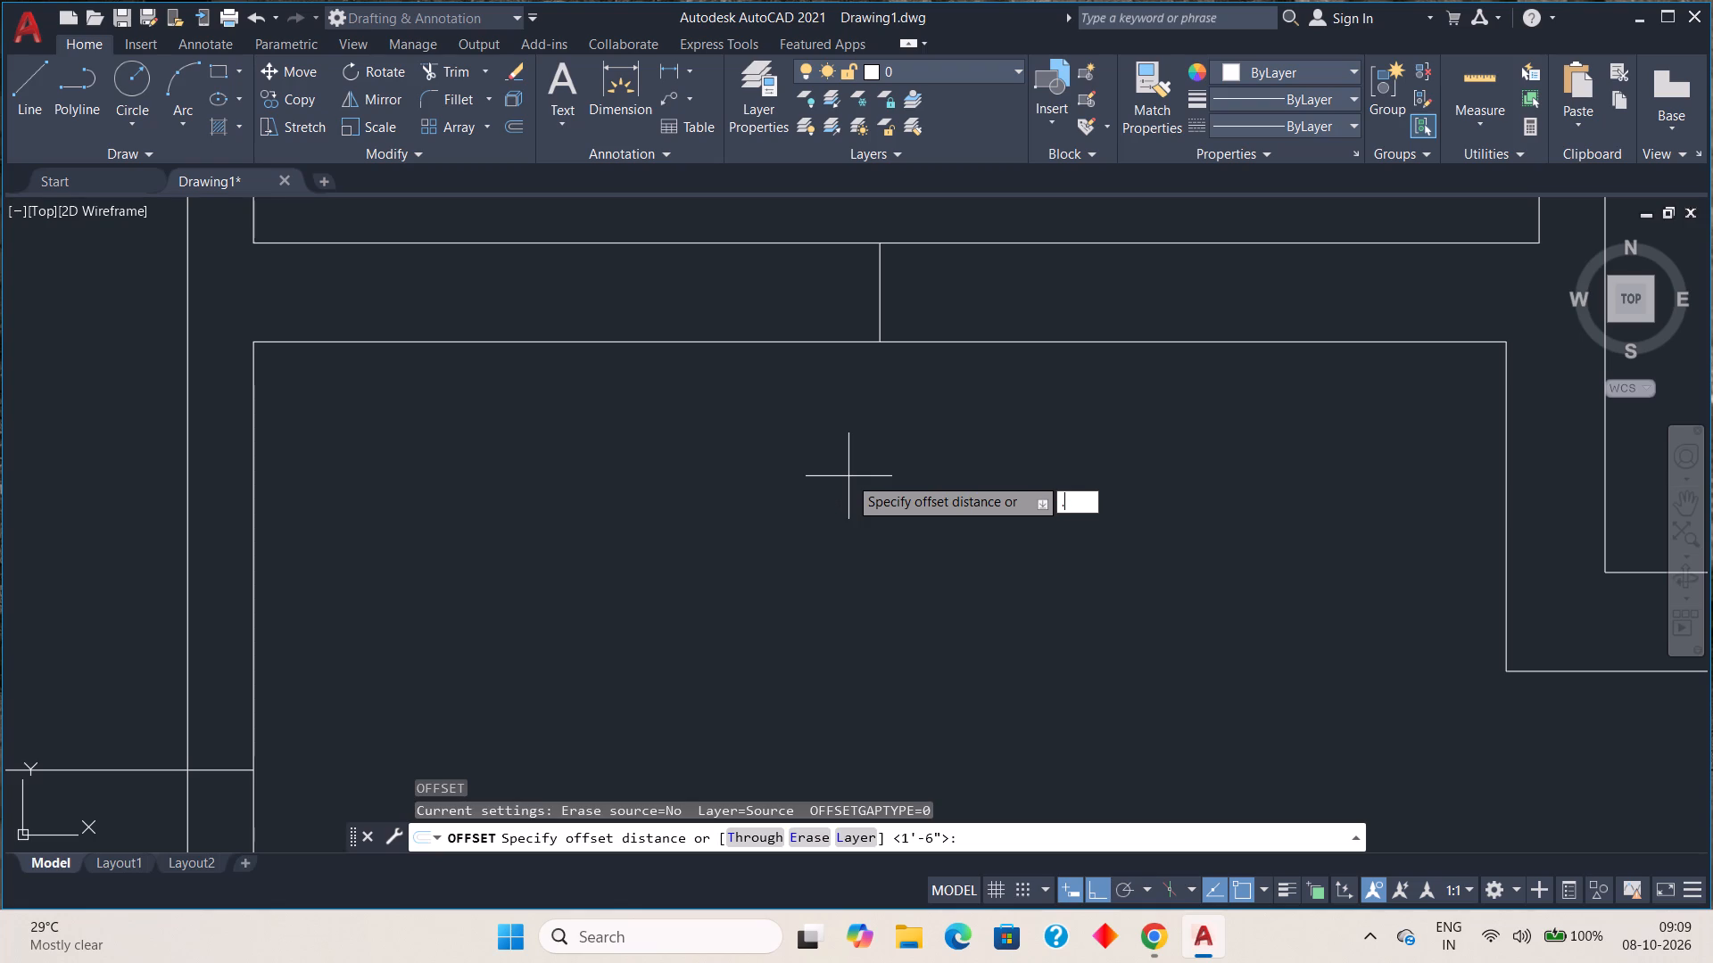
type("75")
key("apostrophe")
key("Return")
left_click(877, 300)
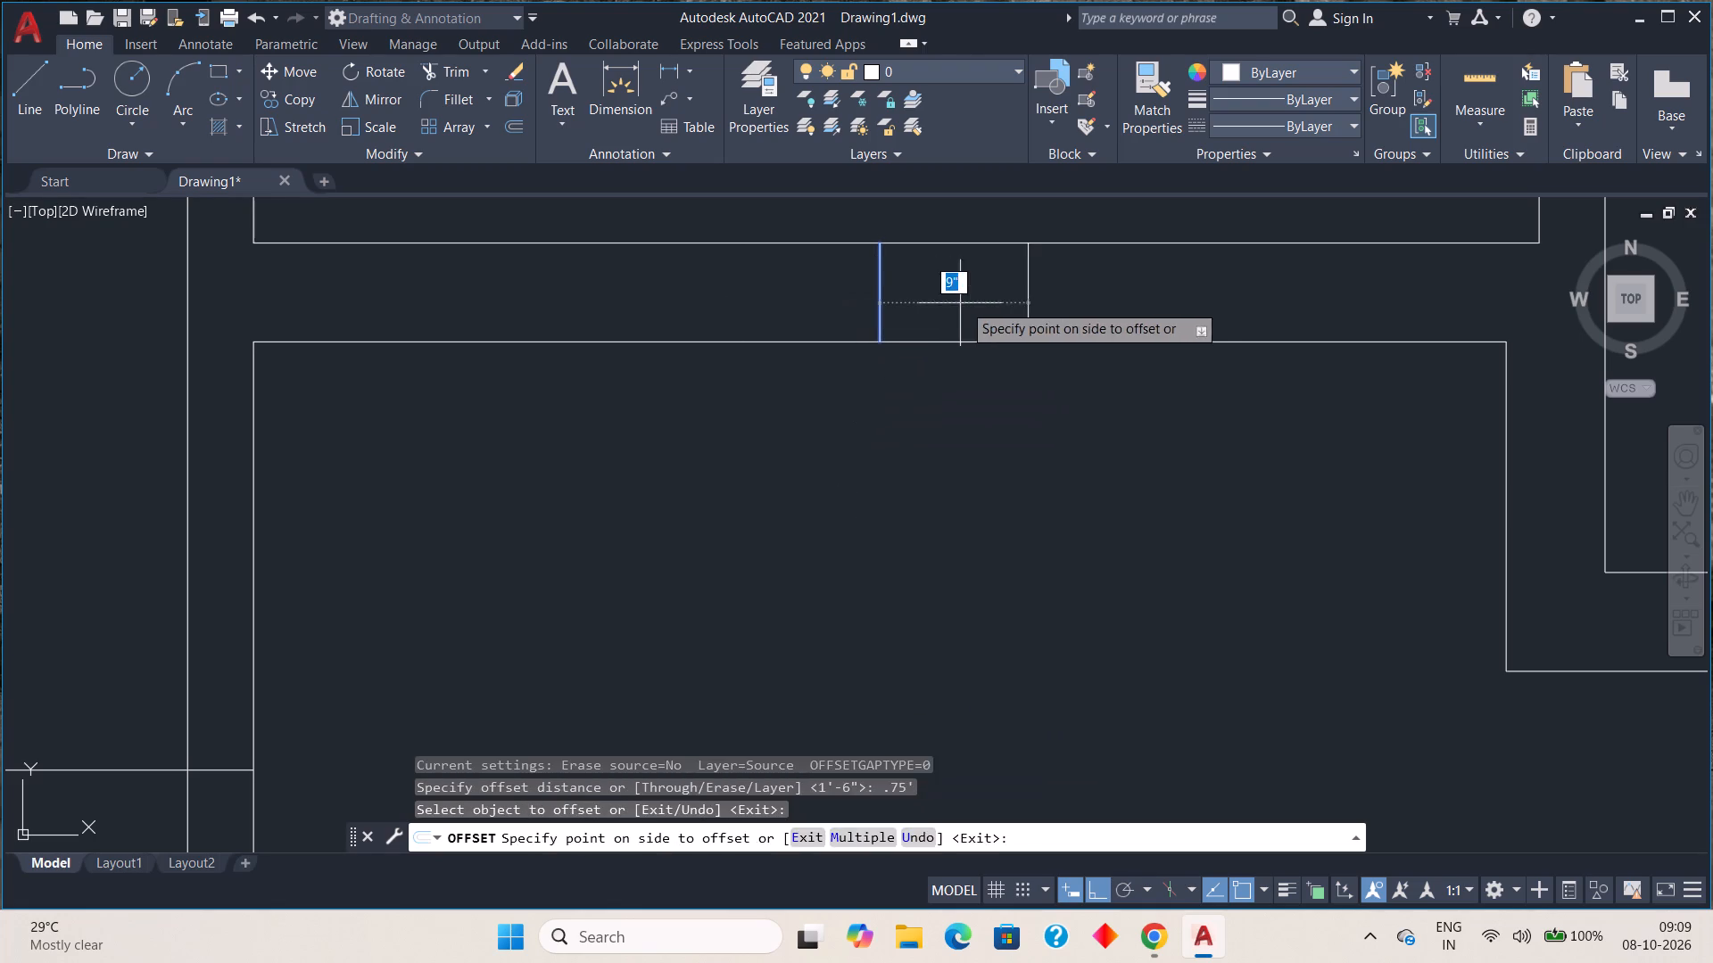
left_click(981, 303)
left_click(881, 302)
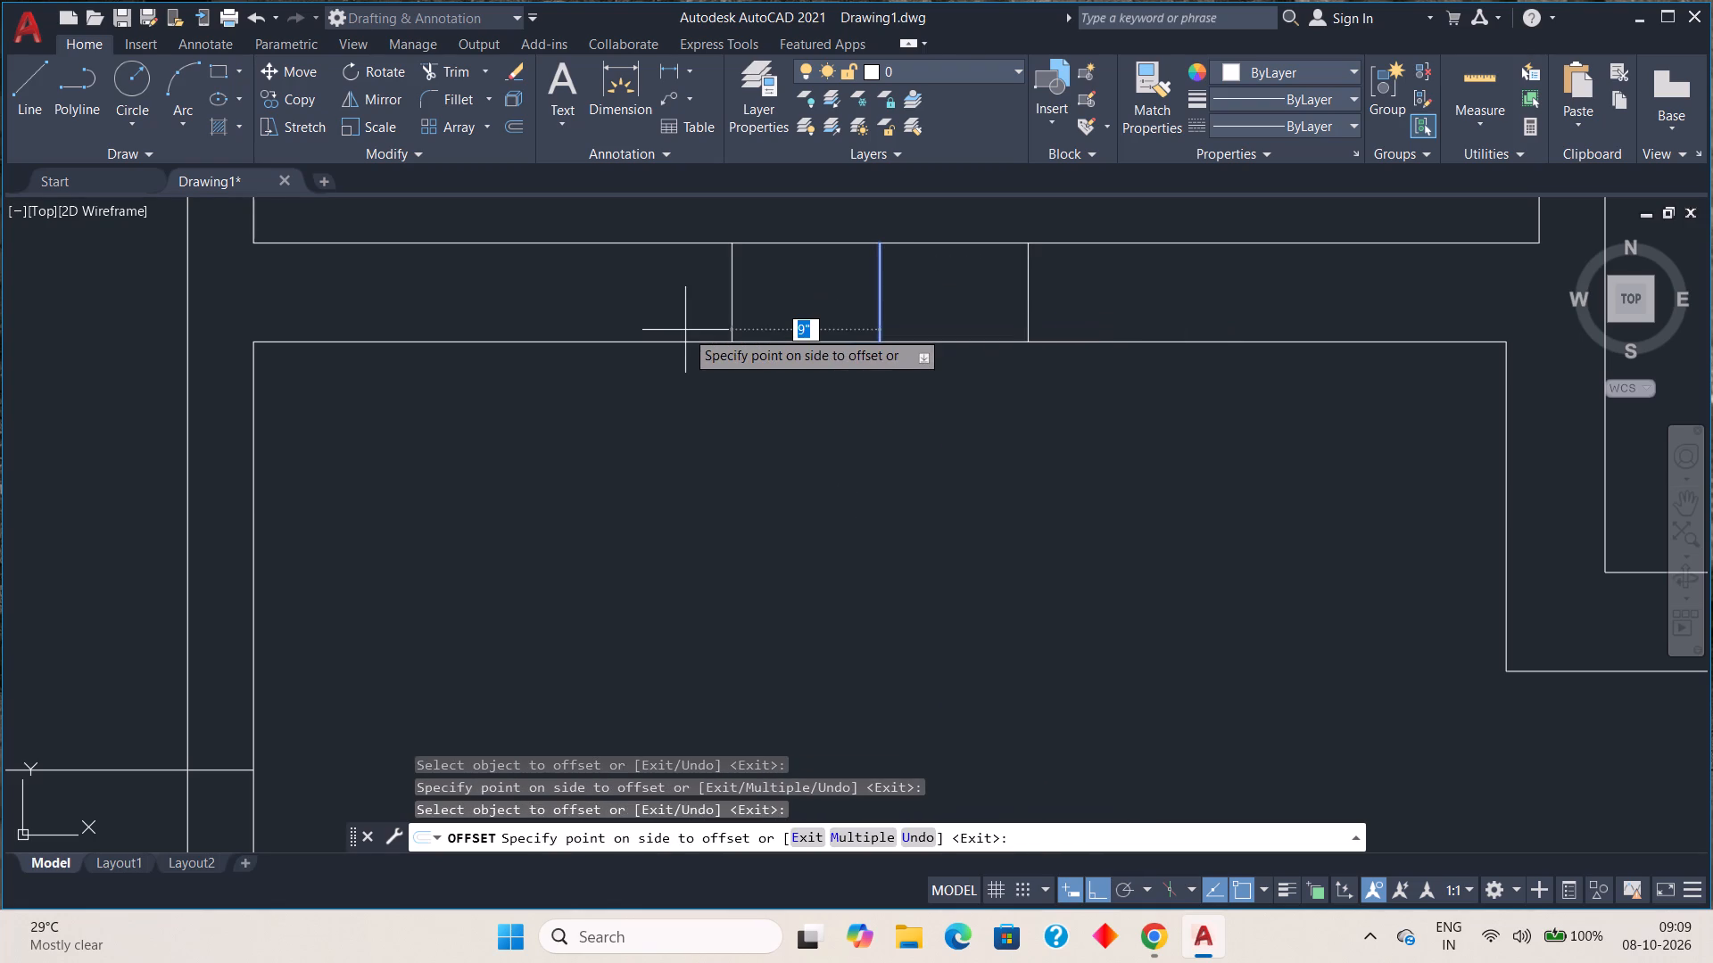
left_click(685, 329)
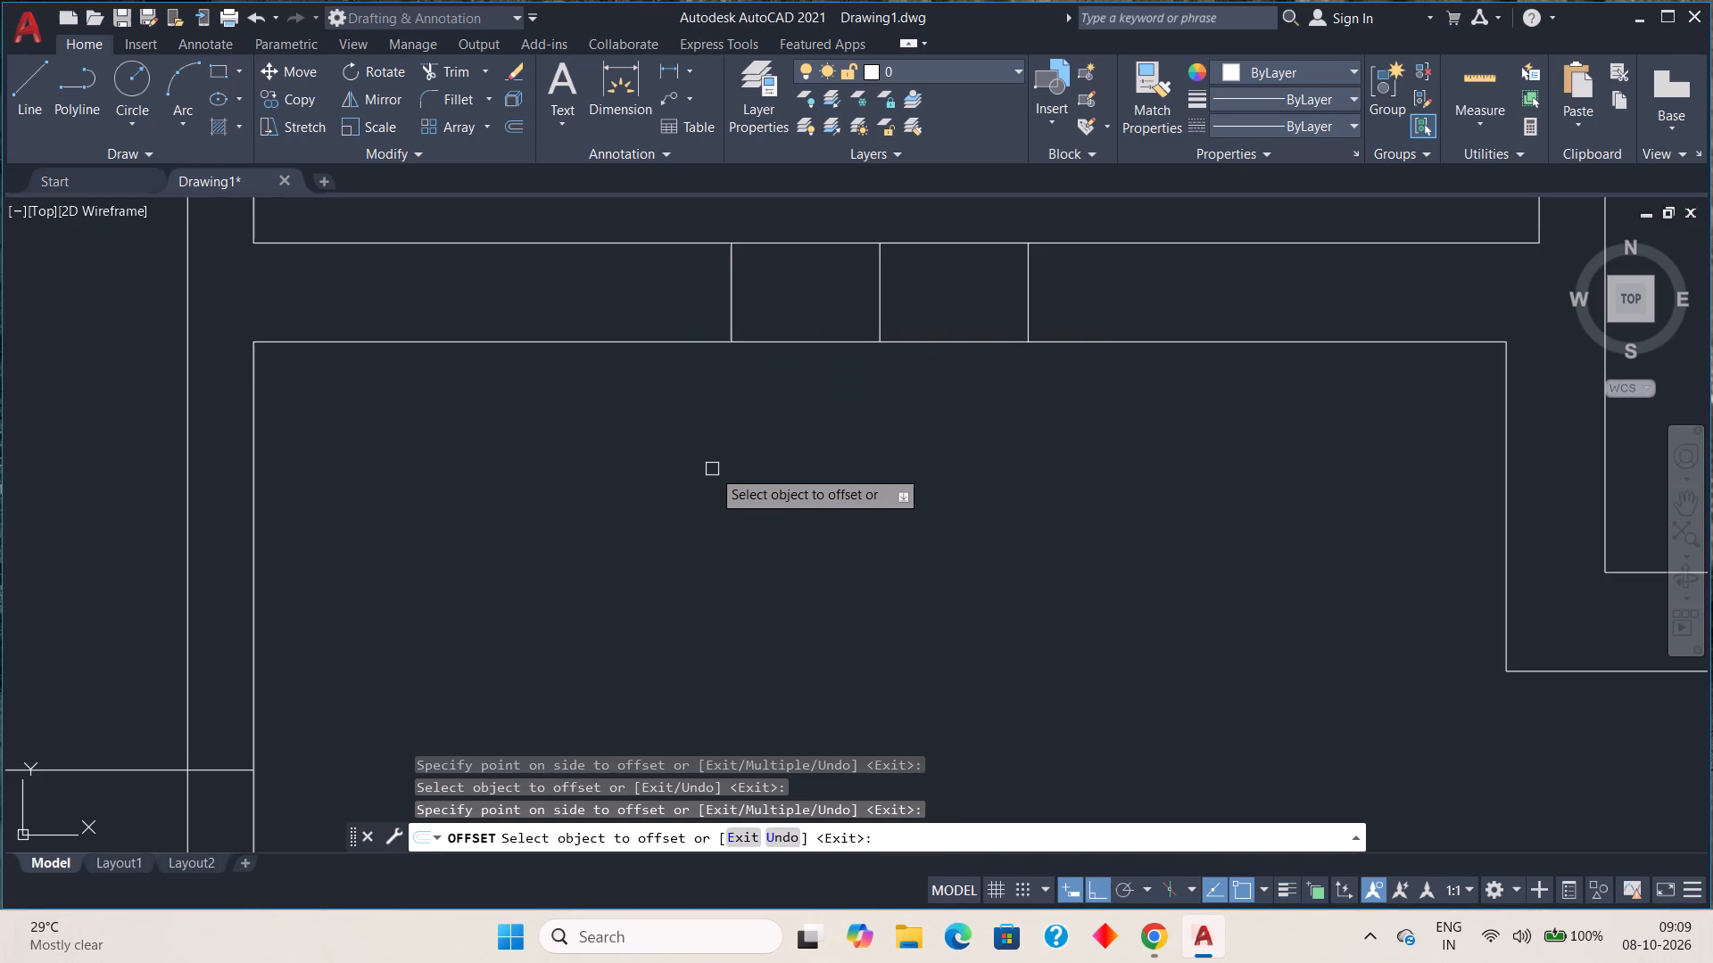
key("Escape")
key("Escape")
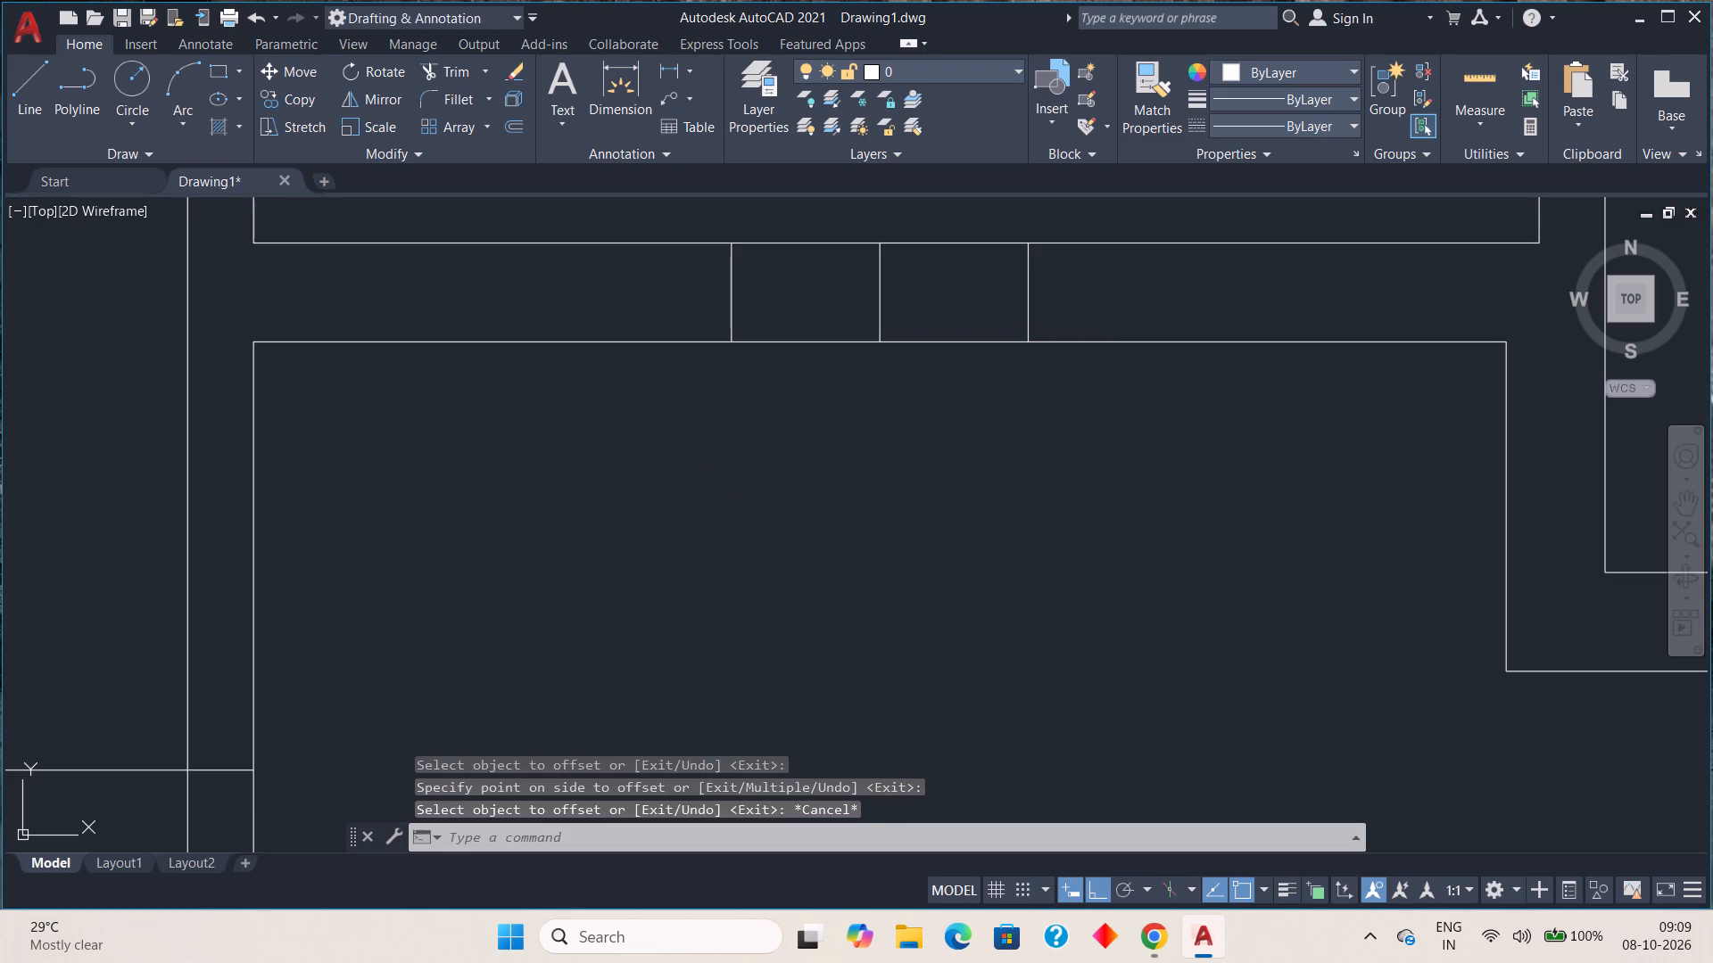
Draw a horizontal line inside the wall between the midpoints of the new window's two end lines.
scroll(708, 475, "down", 1)
middle_click_drag(708, 479, 815, 362)
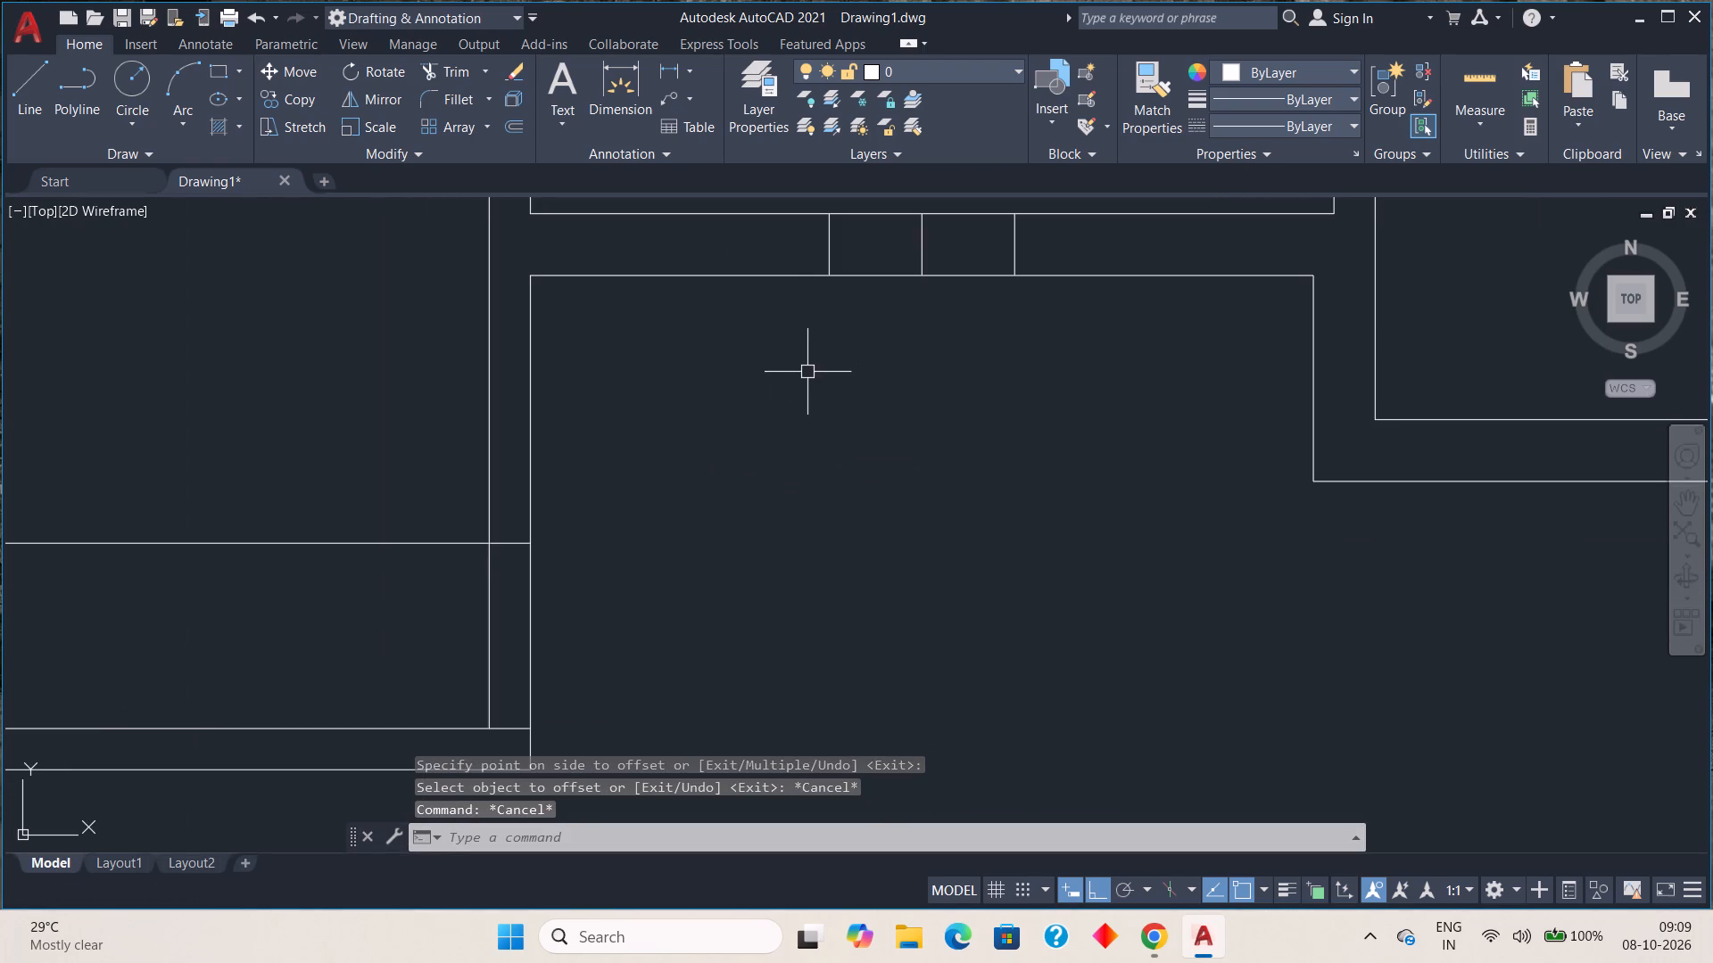
middle_click_drag(769, 386, 772, 441)
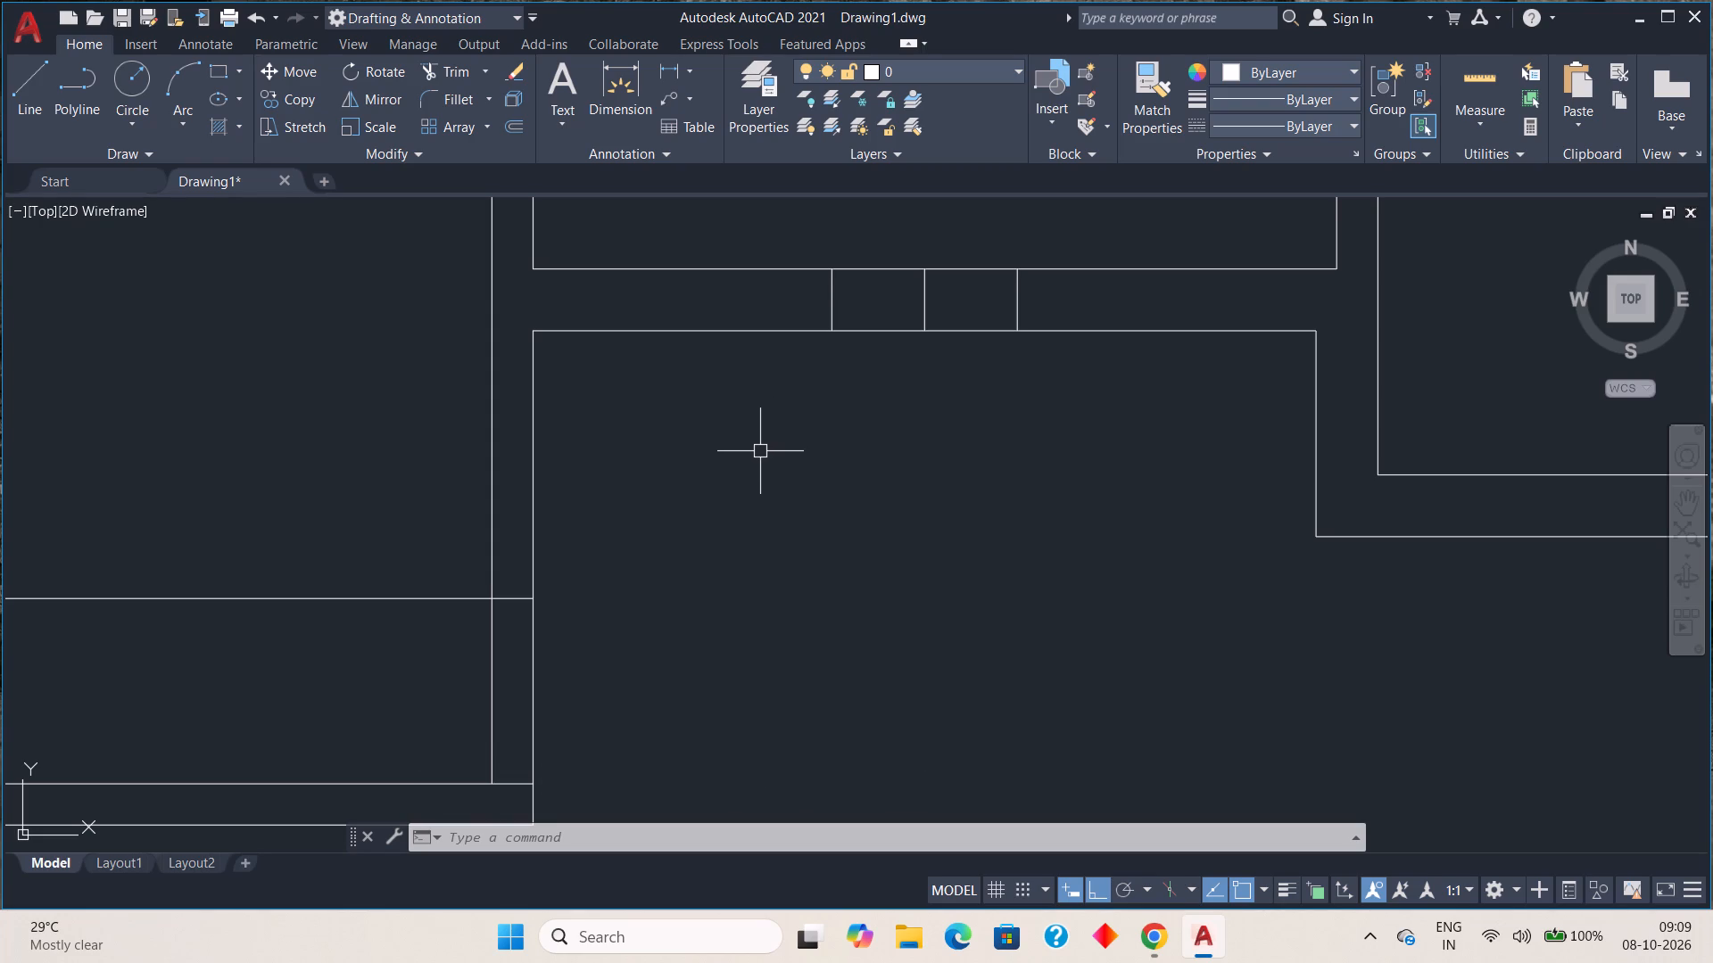
scroll(530, 675, "up", 3)
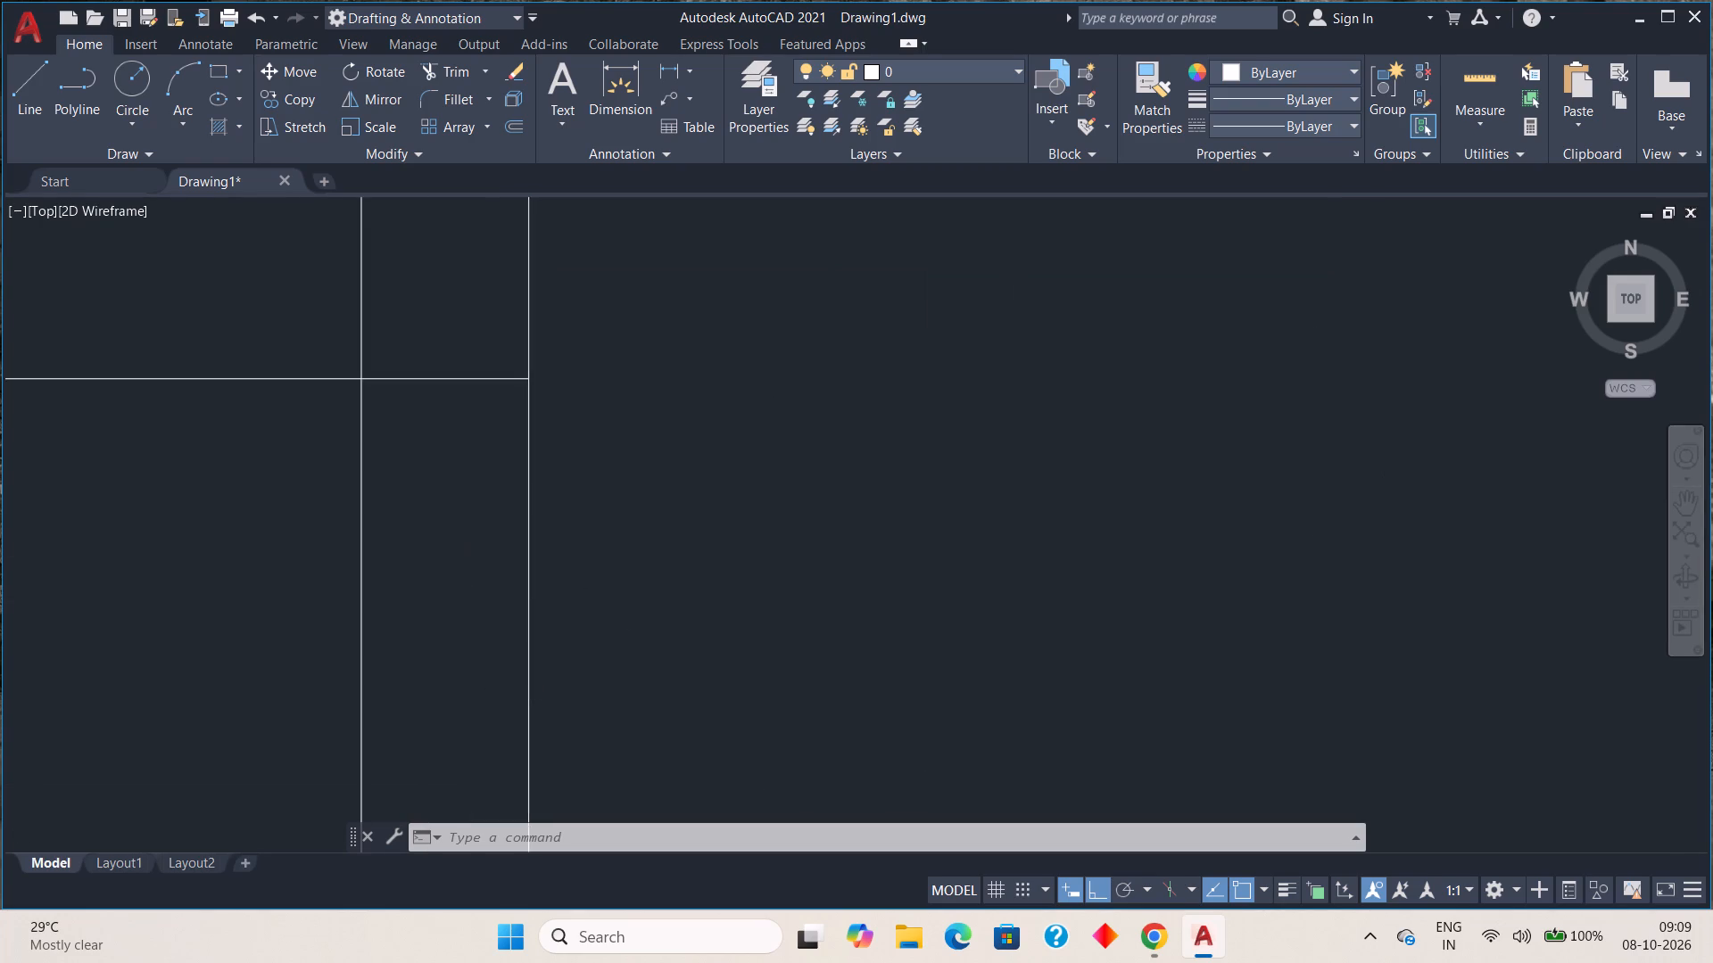
scroll(541, 654, "up", 2)
scroll(544, 652, "down", 5)
middle_click_drag(720, 626, 808, 535)
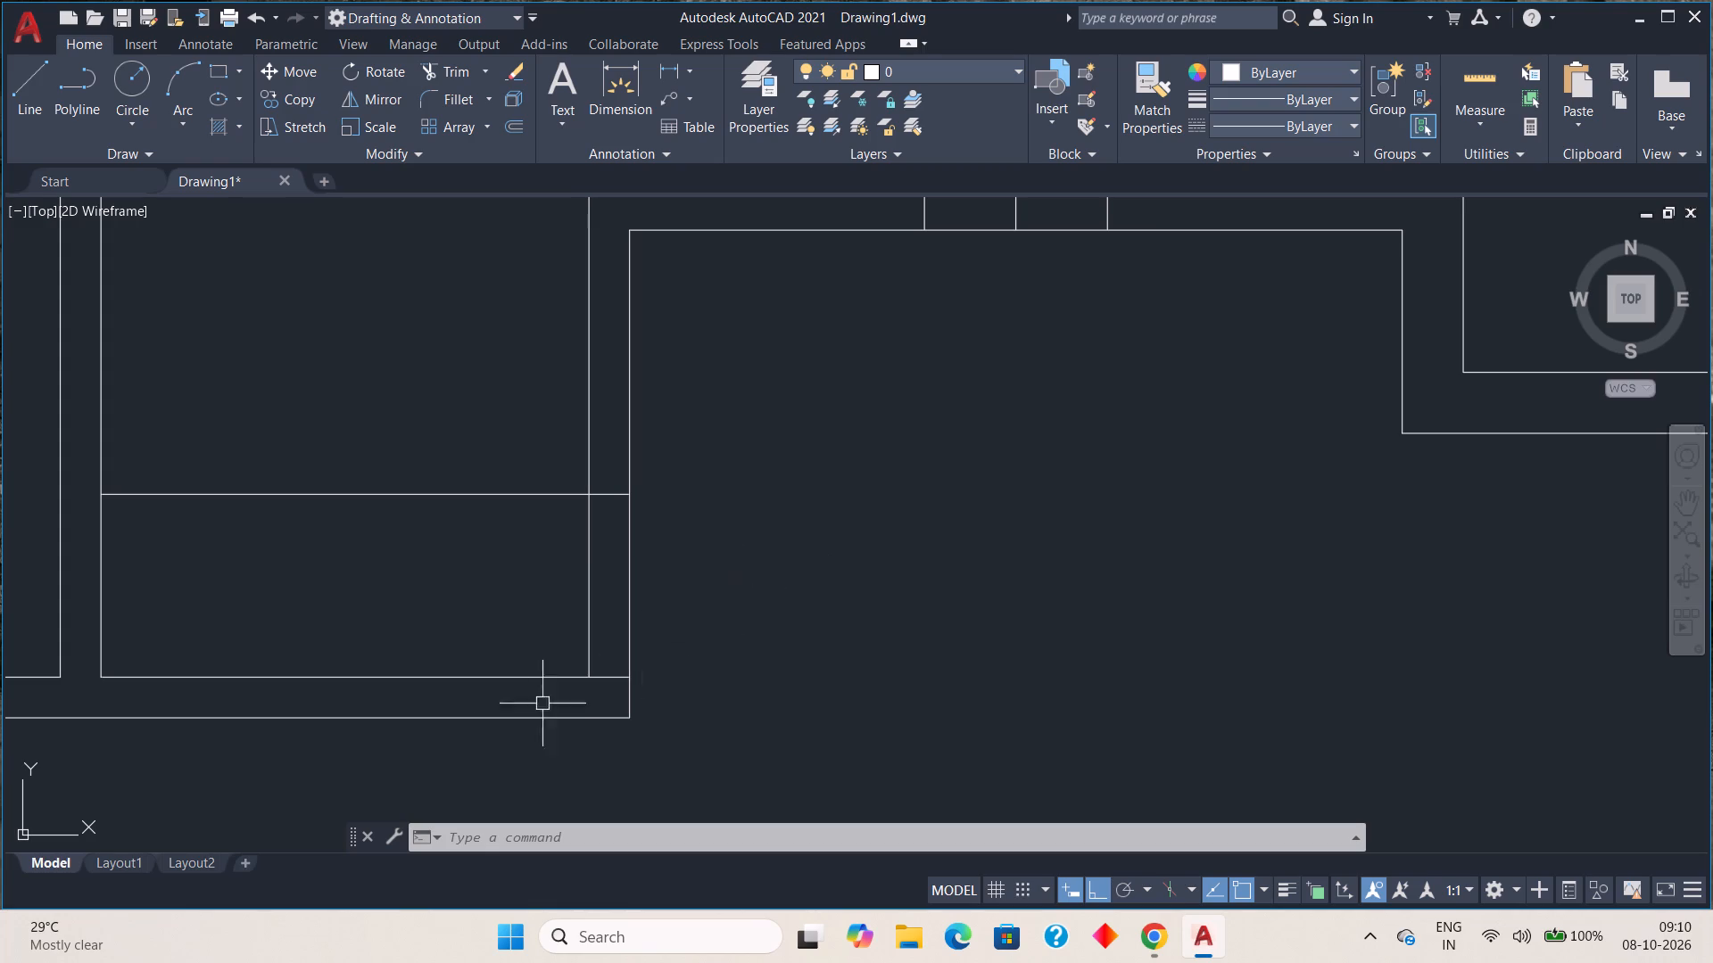
key("l")
key("space")
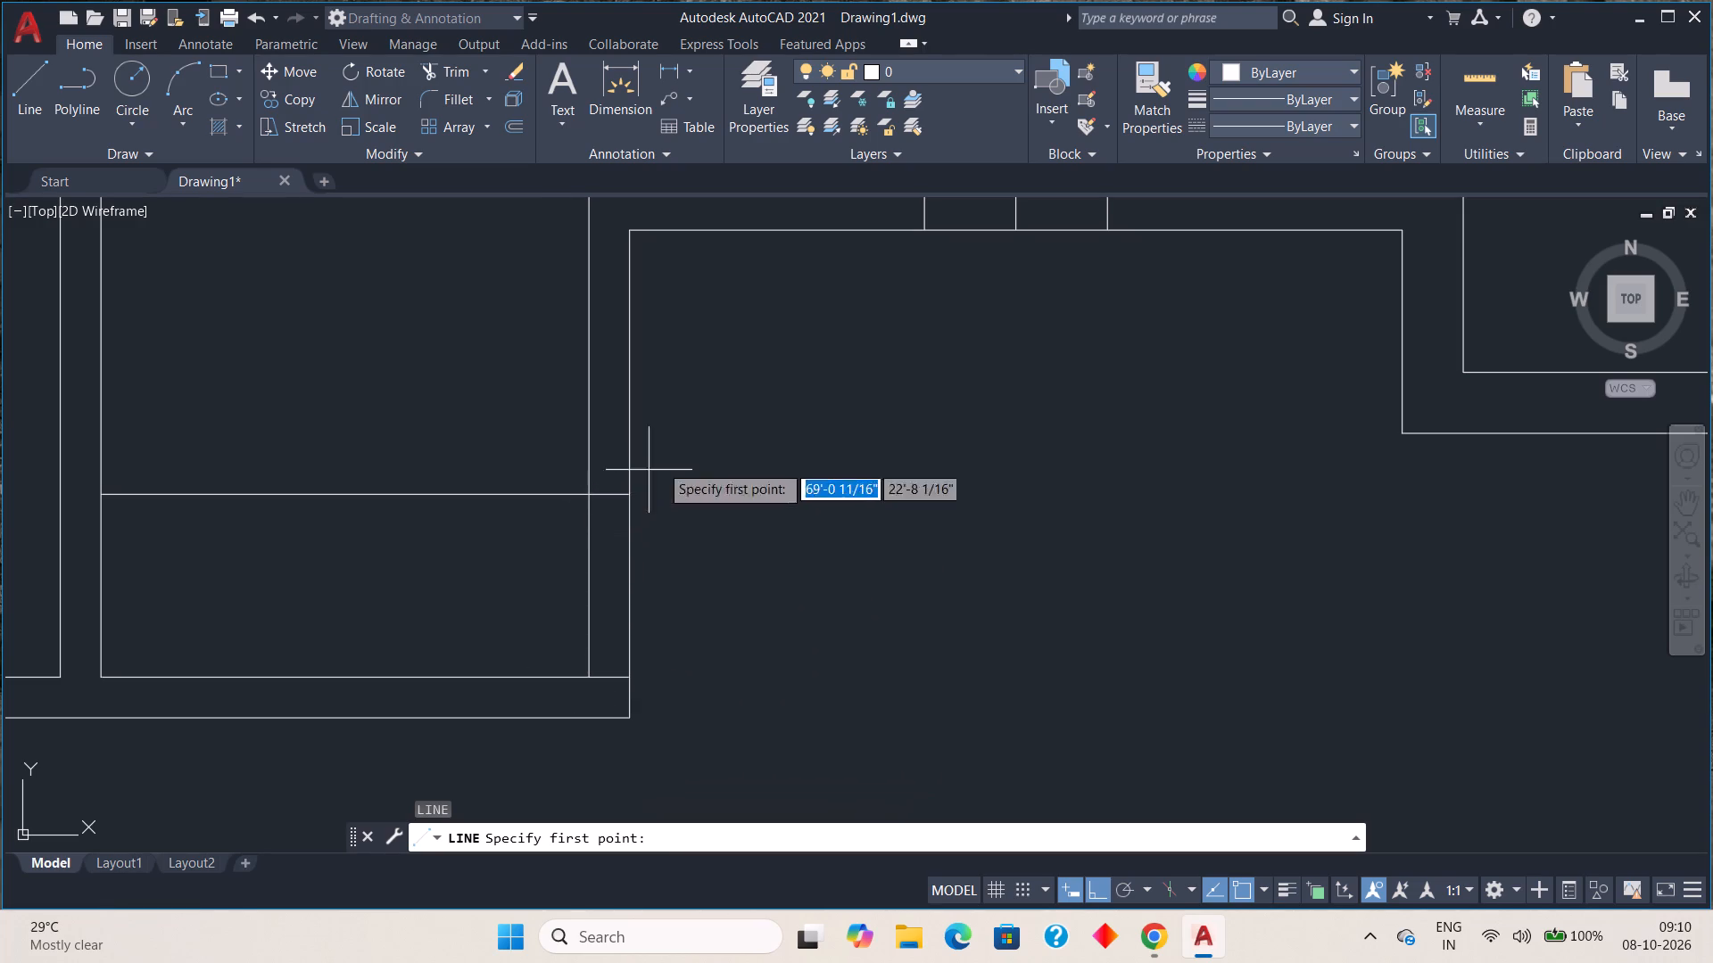
middle_click_drag(898, 356, 857, 545)
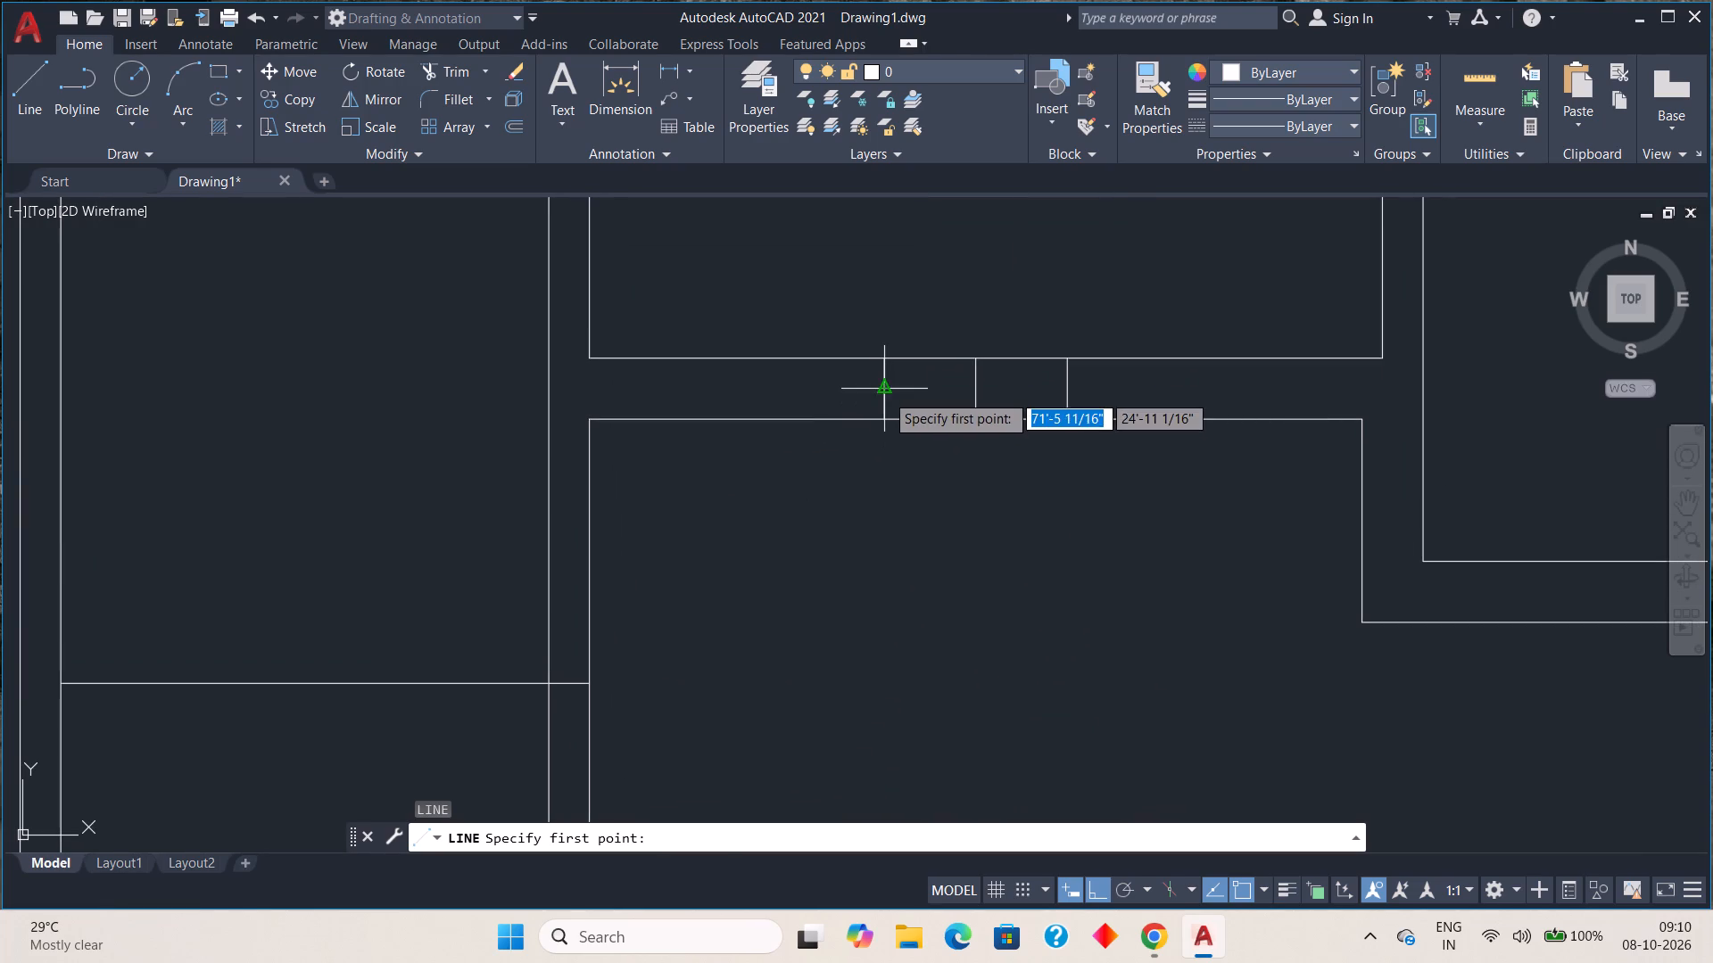
left_click(885, 393)
left_click(1066, 391)
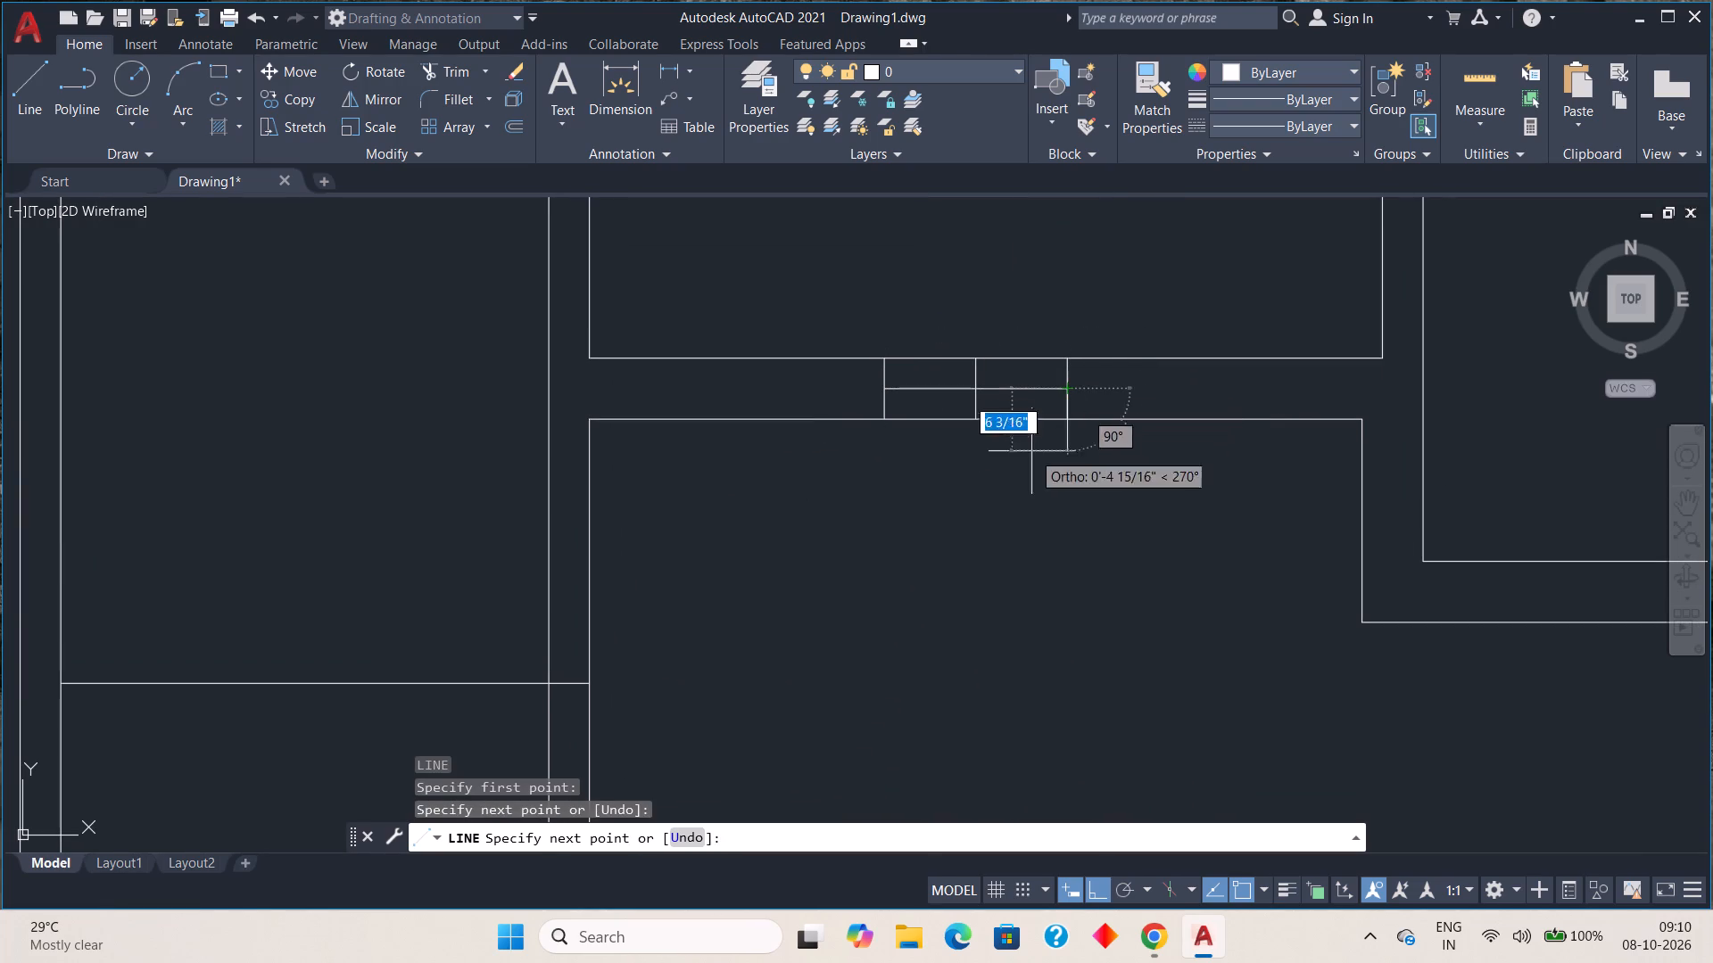
key("Escape")
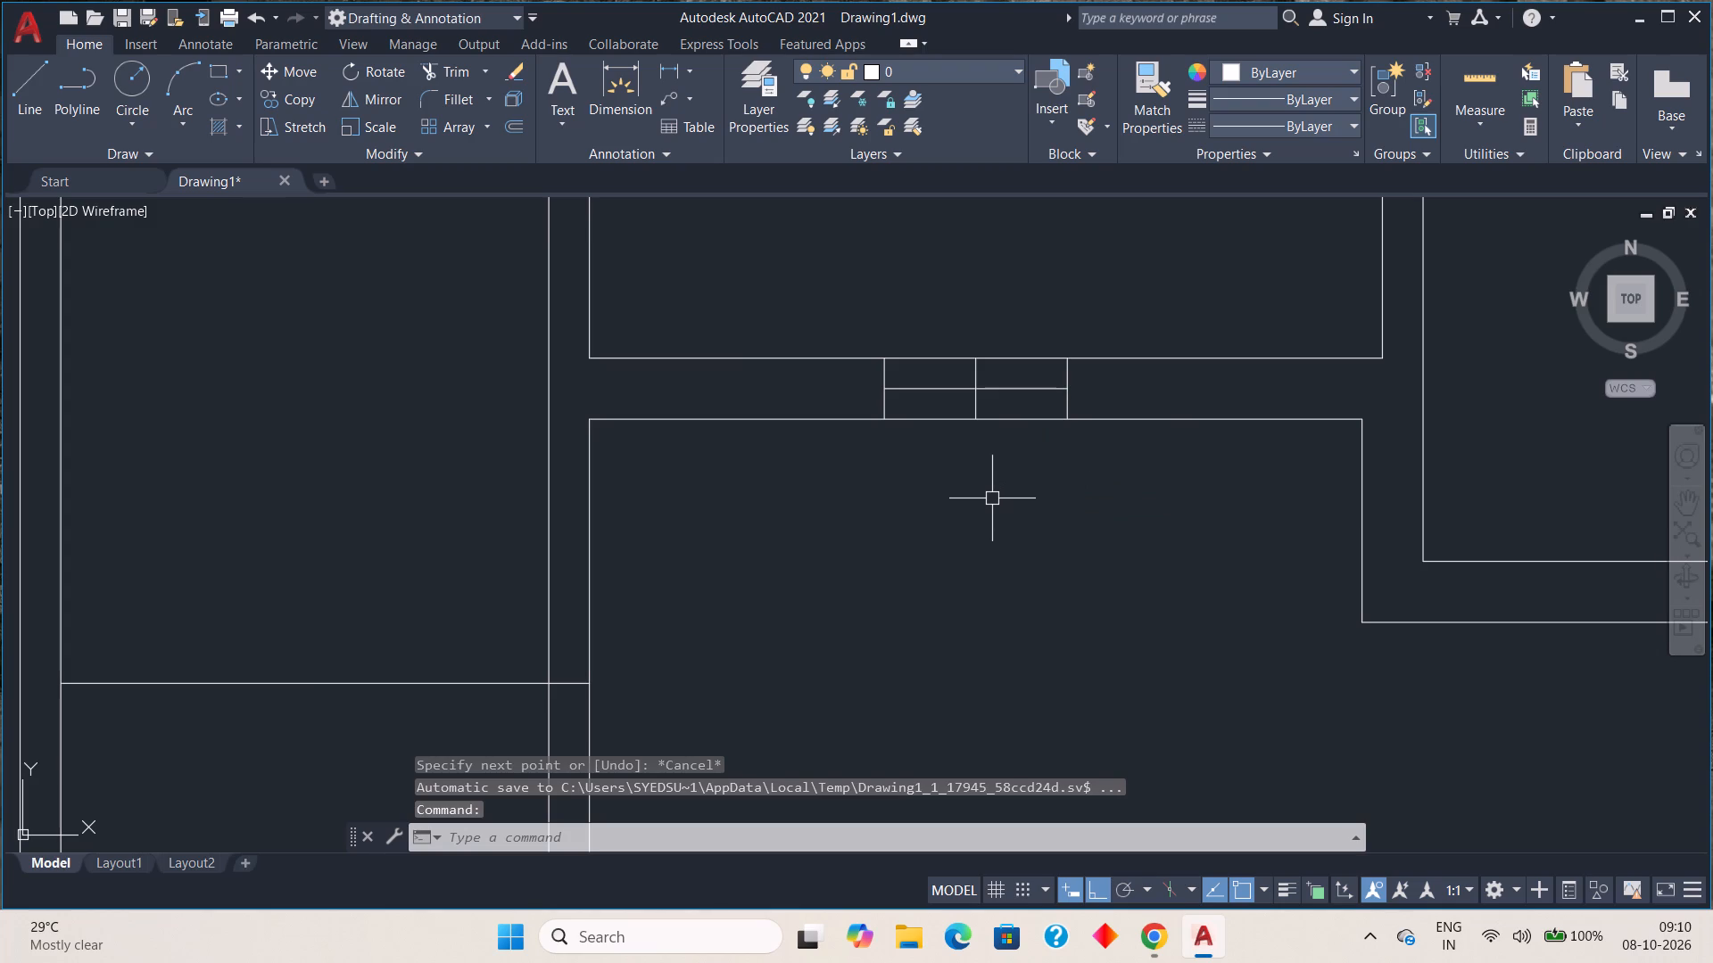
Offset the horizontal line inside the eastern room's bottom wall window by 1" to the south.
key("o")
key("Return")
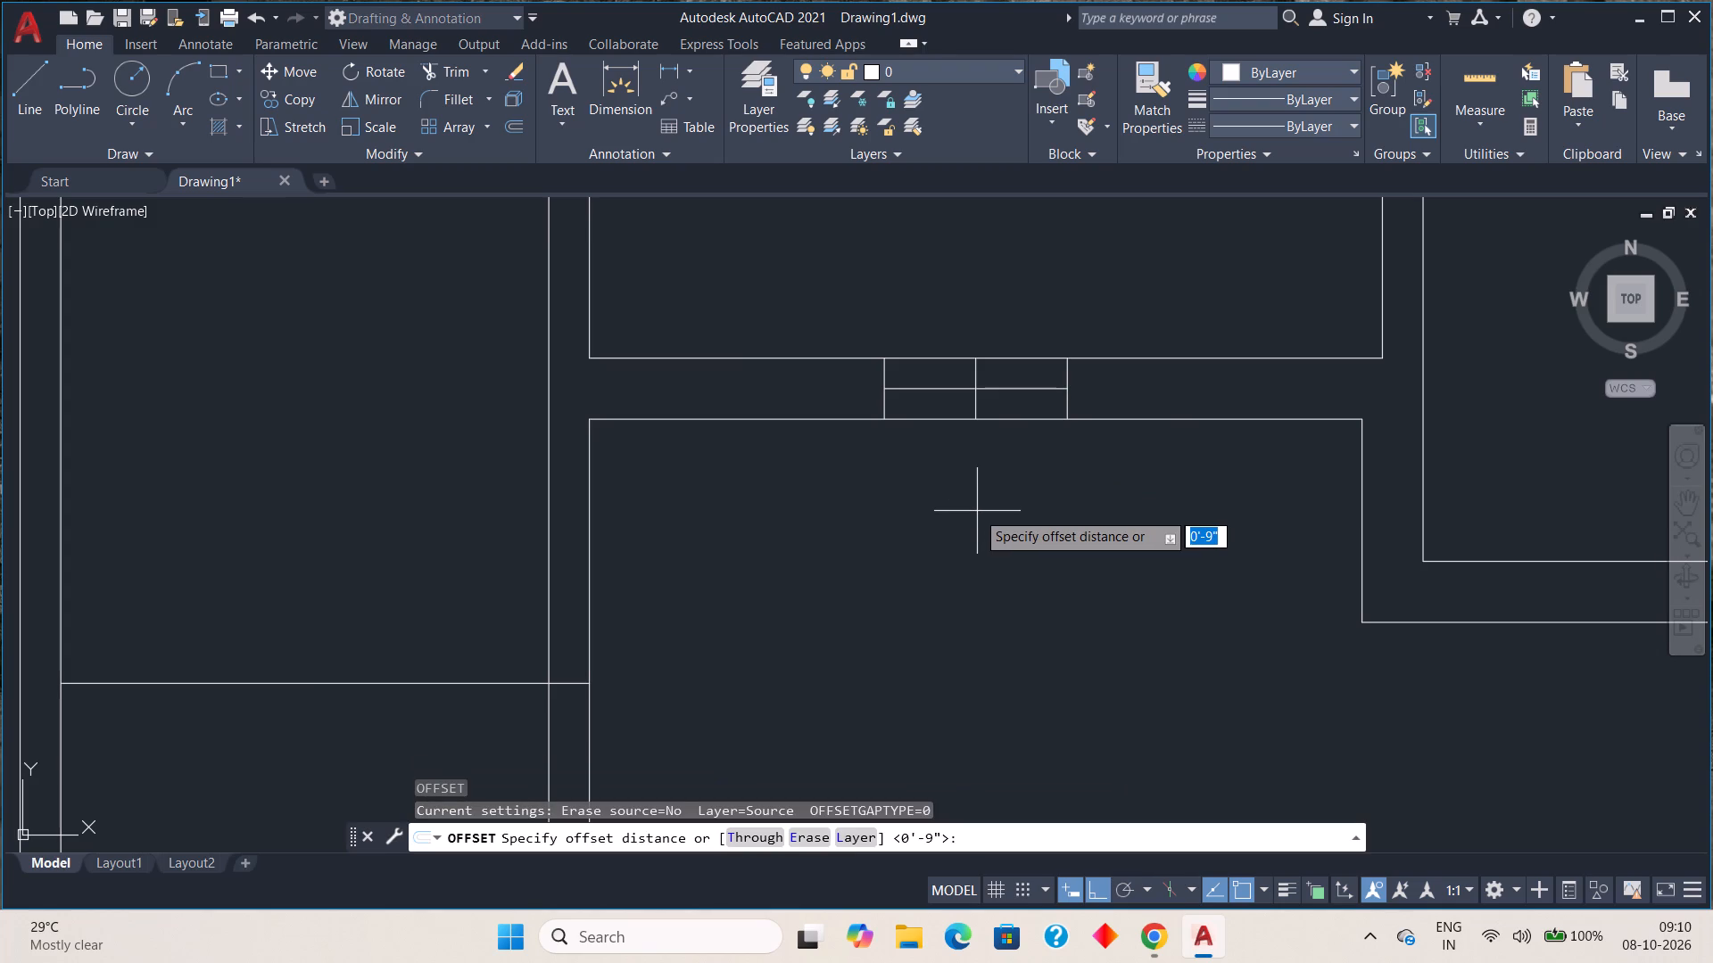
key("1")
key("shift+quotedbl")
key("Return")
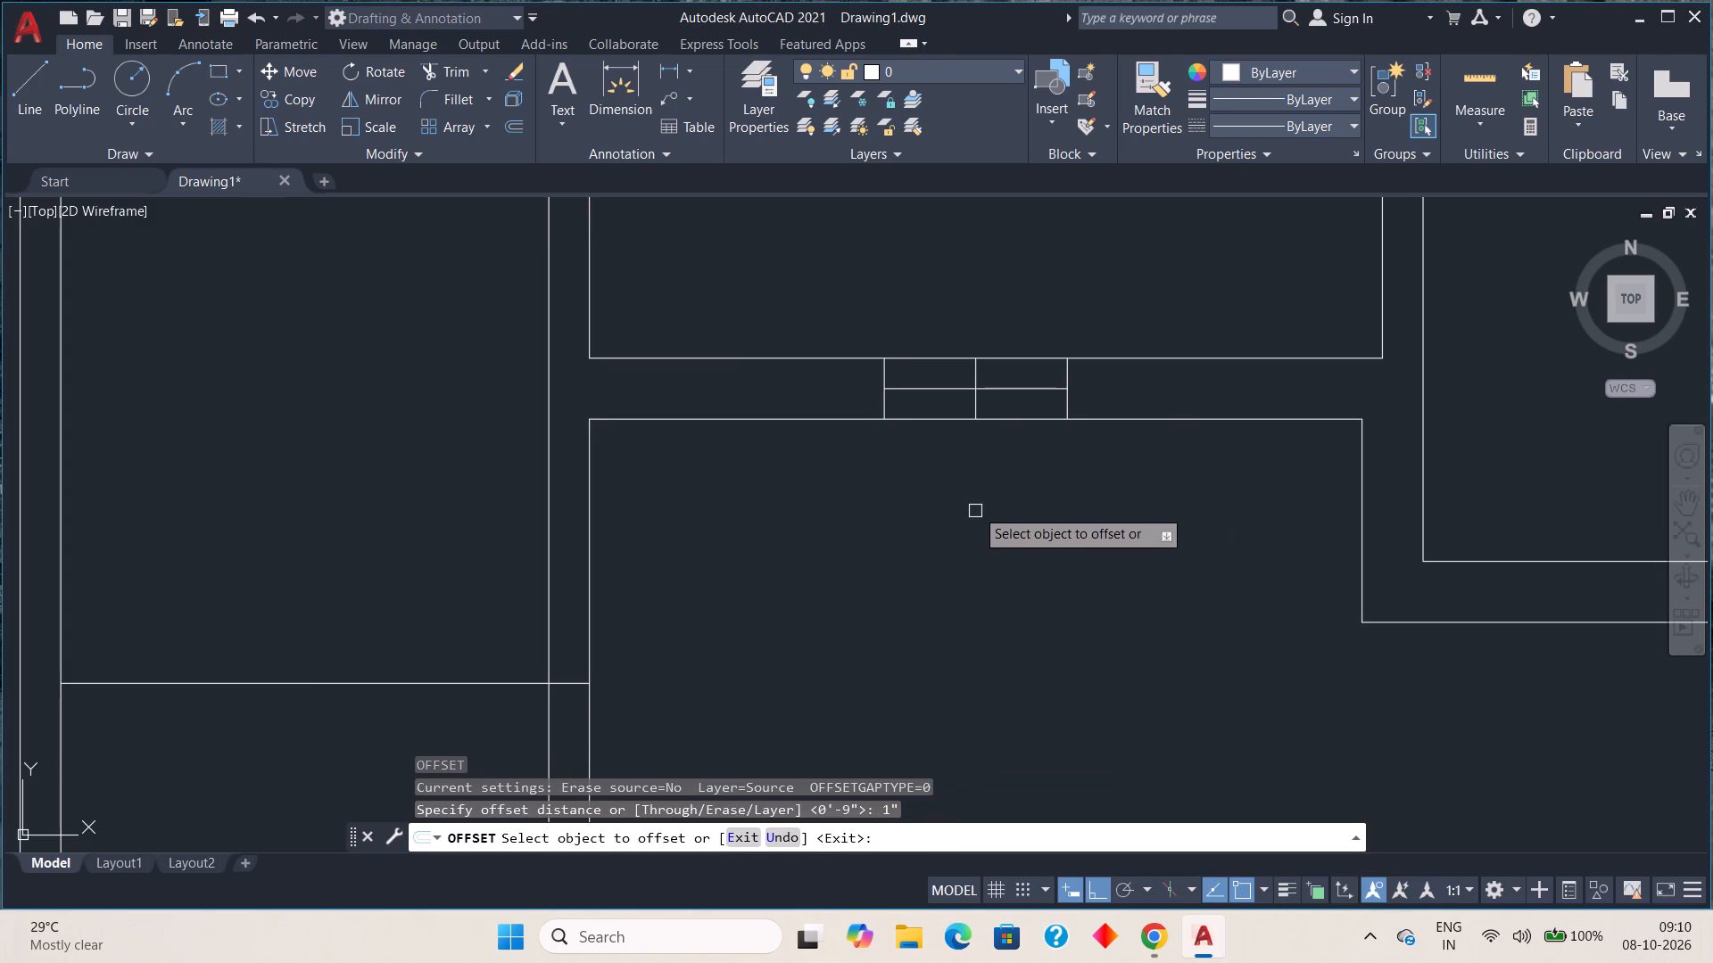
left_click(935, 390)
left_click(939, 413)
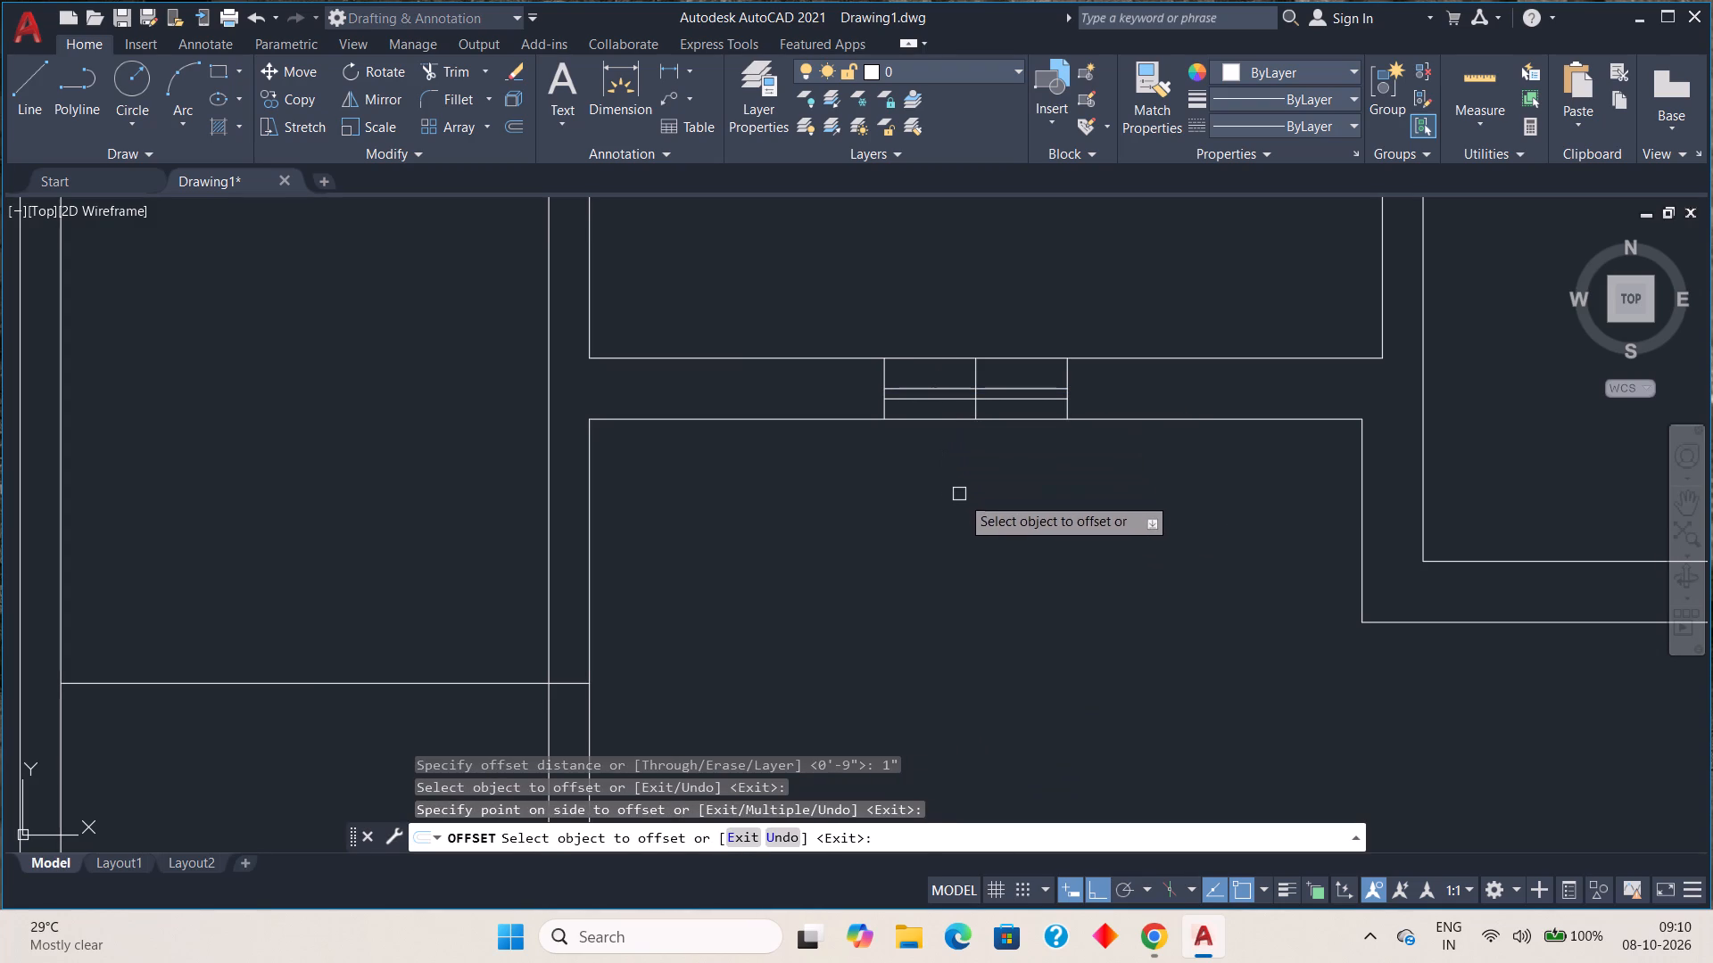
key("Escape")
key("Escape")
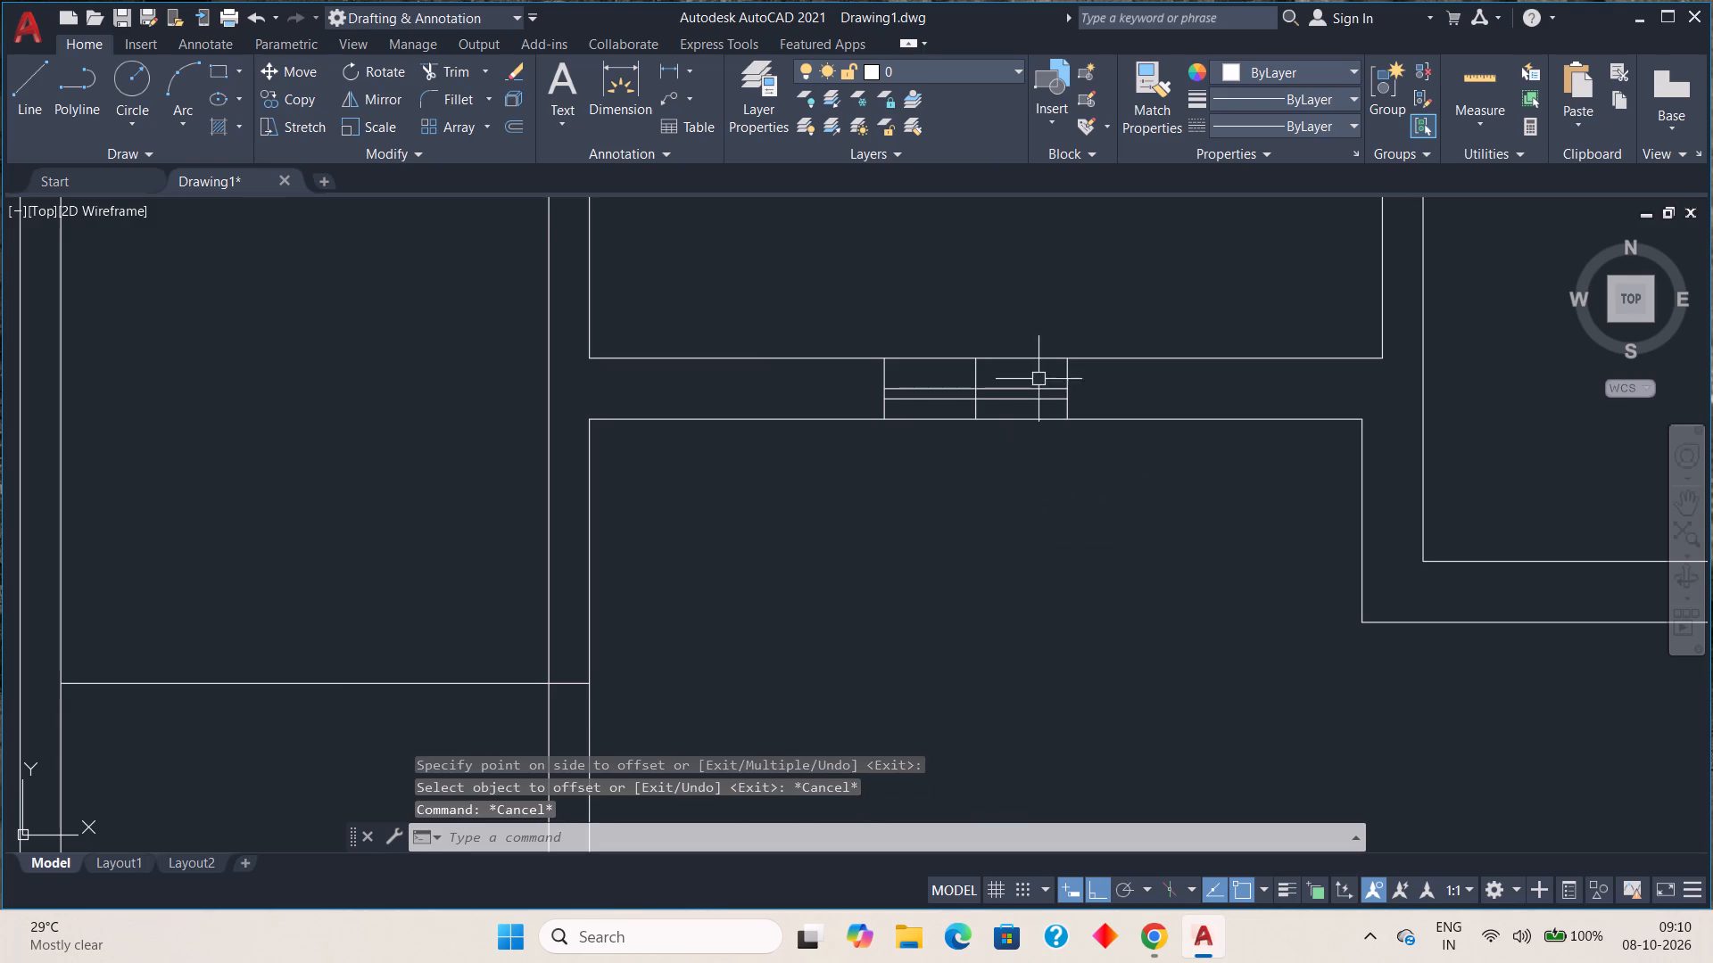
Erase the vertical centre line crossing the bottom wall window.
left_click(972, 374)
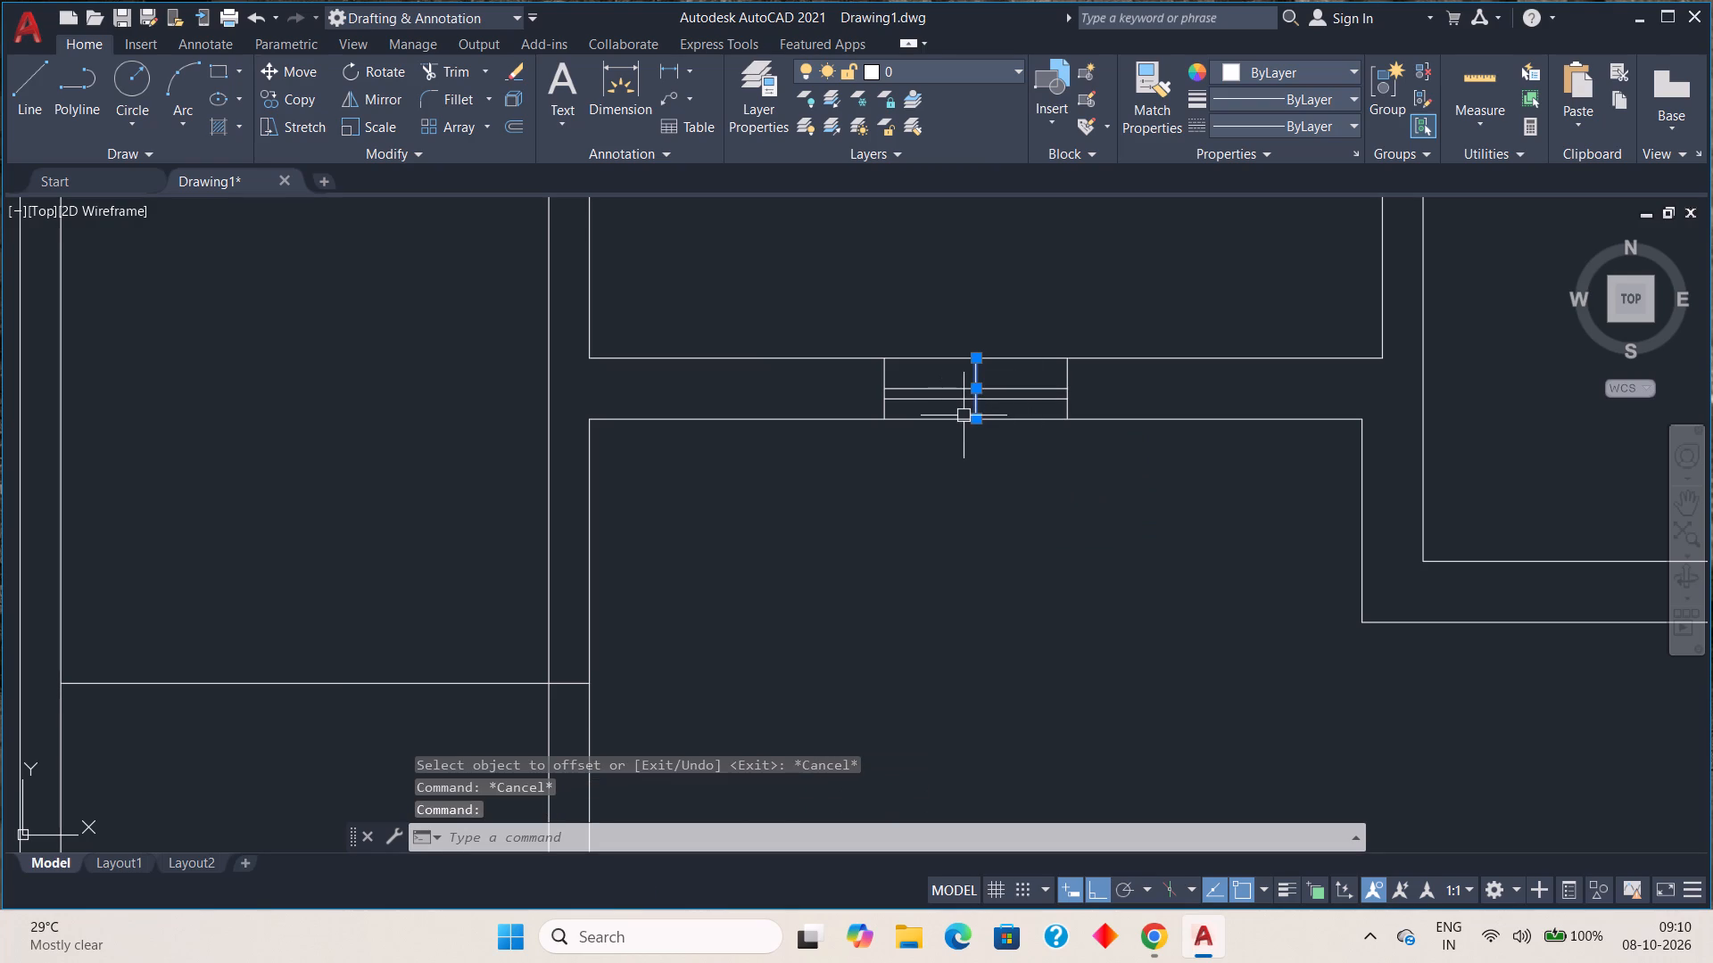
key("Delete")
Trim the horizontal offset line across the narrow room's interior, keeping only the short piece inside its east wall.
scroll(867, 528, "down", 1)
middle_click_drag(866, 531, 985, 459)
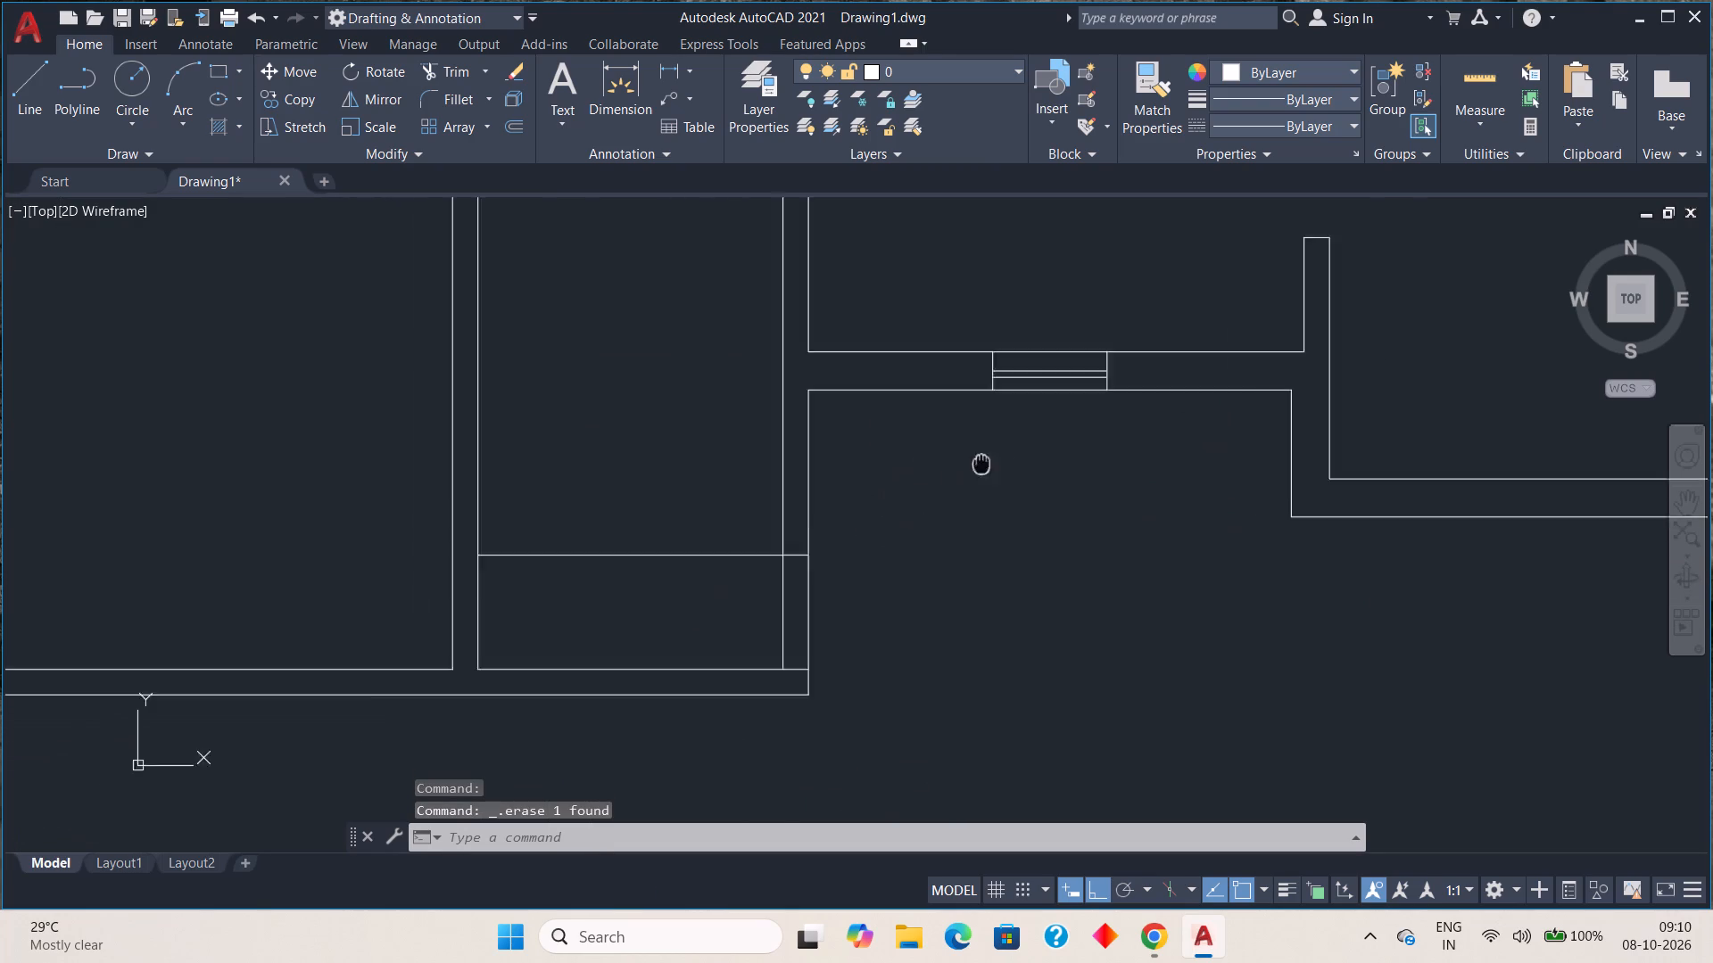
middle_click_drag(985, 459, 1185, 373)
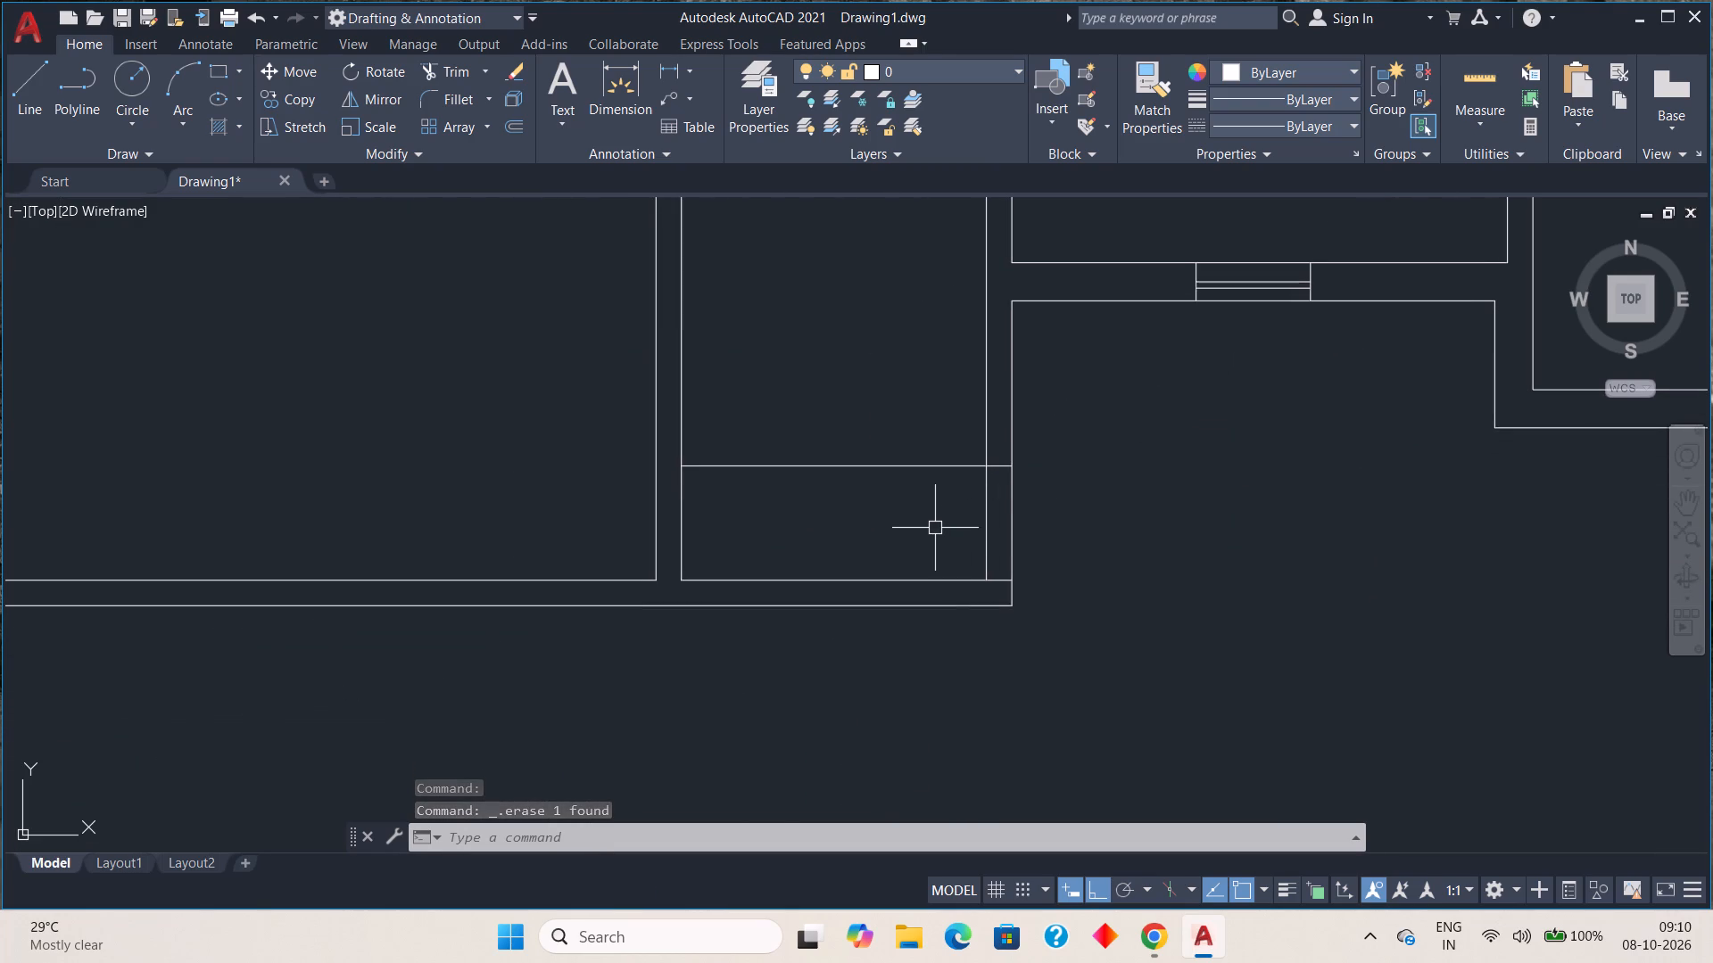
type("tr")
key("space")
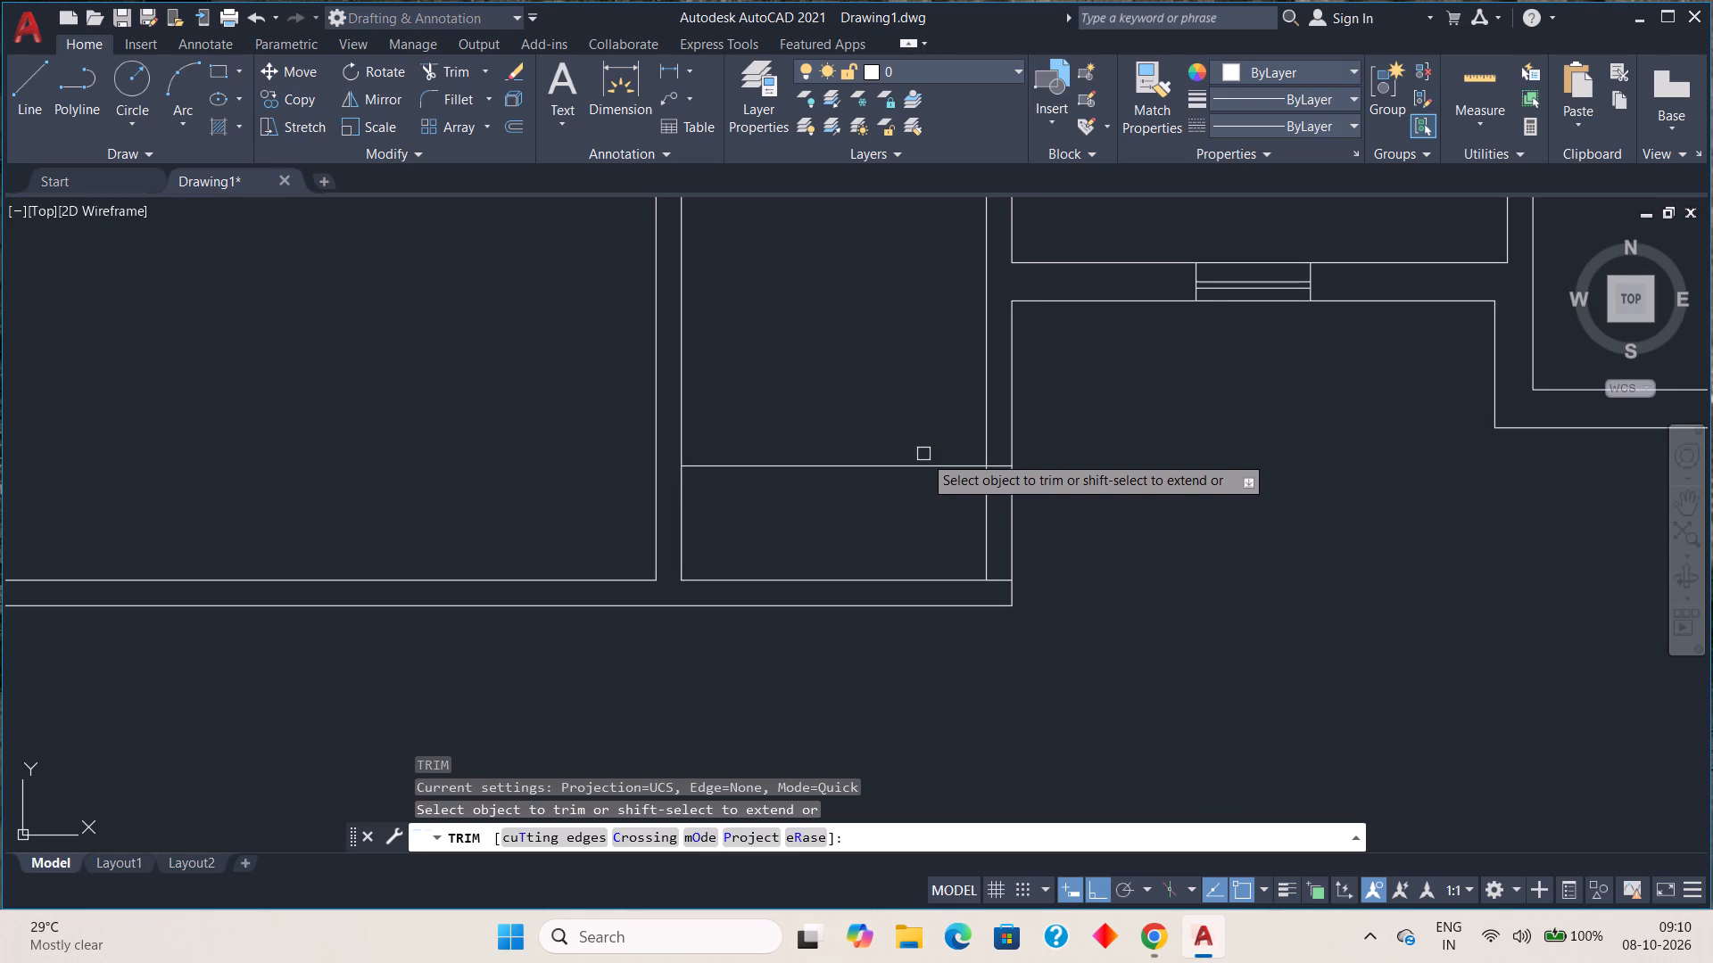
left_click_drag(923, 438, 925, 487)
key("Escape")
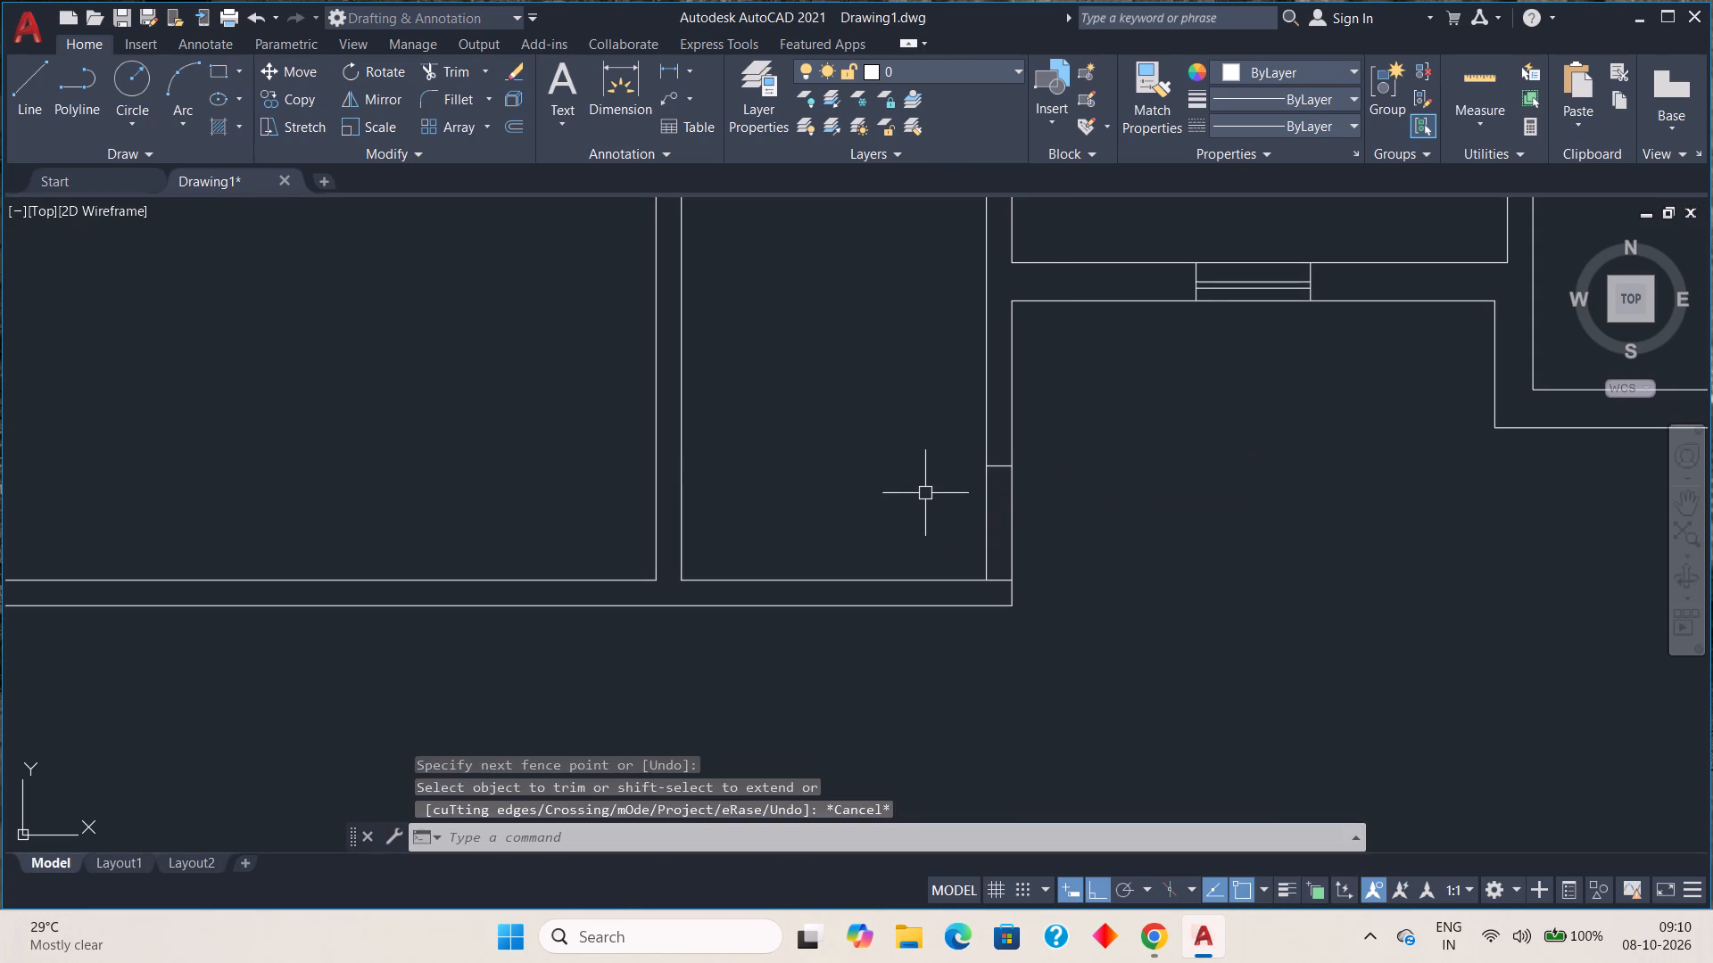
key("Escape")
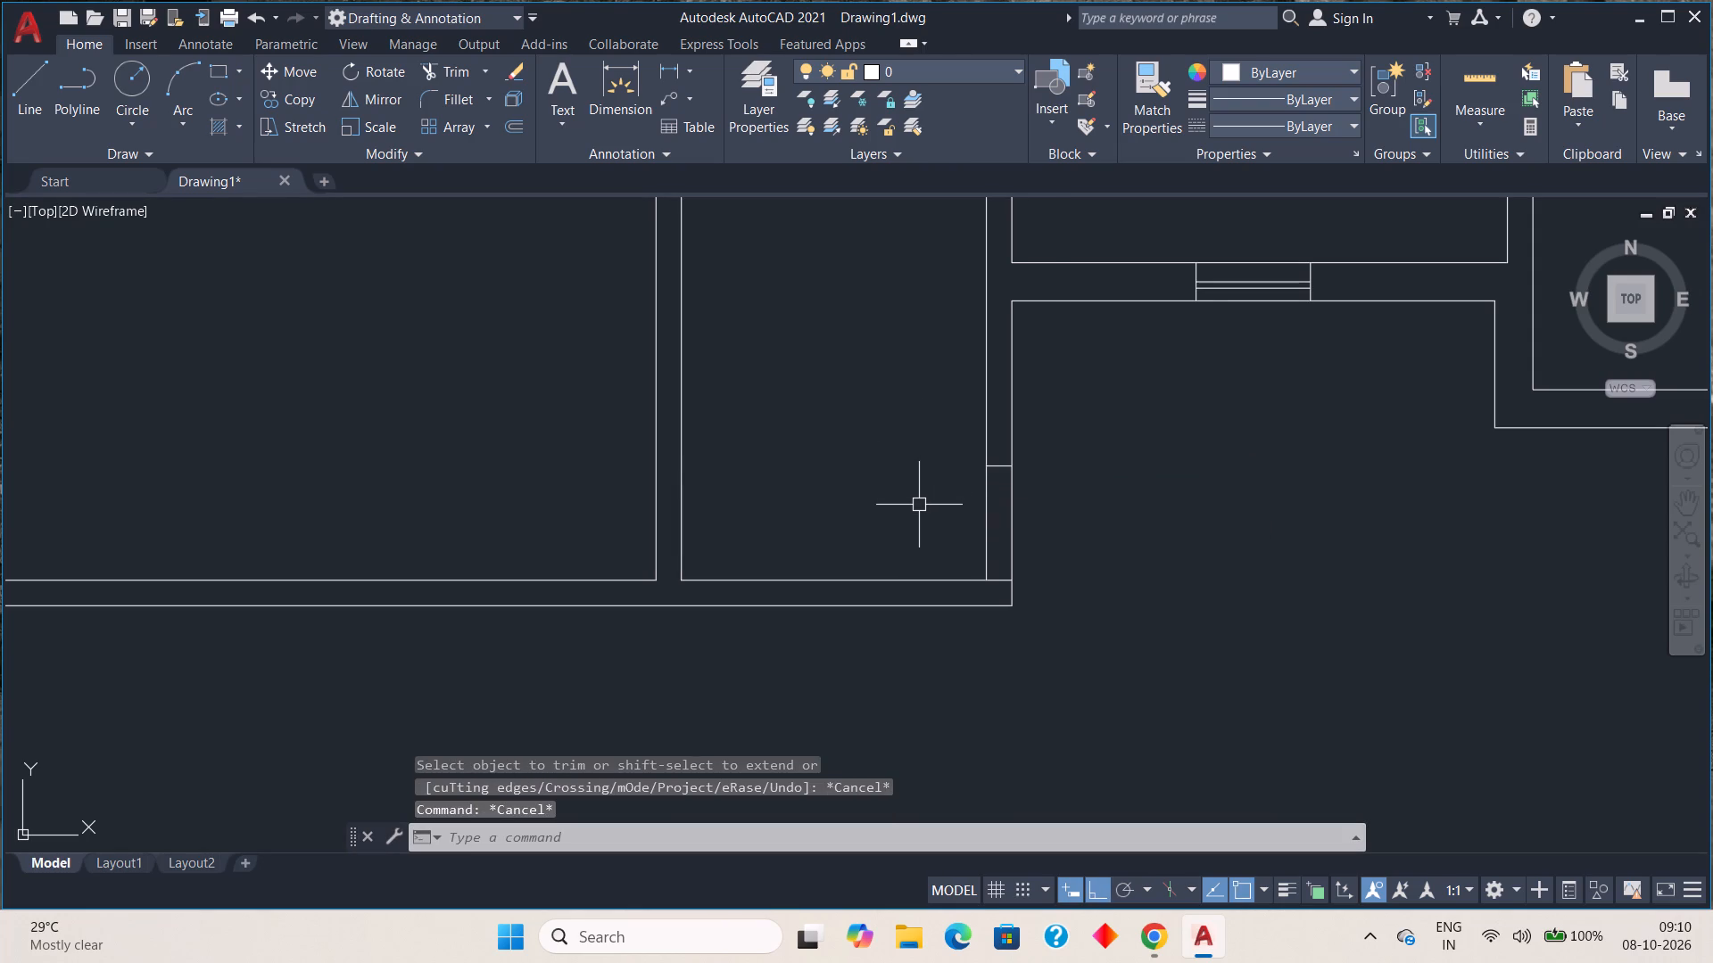
Draw a vertical line inside the narrow room's east wall from the inner bottom wall line to the midpoint of the short crossing line.
key("l")
key("Return")
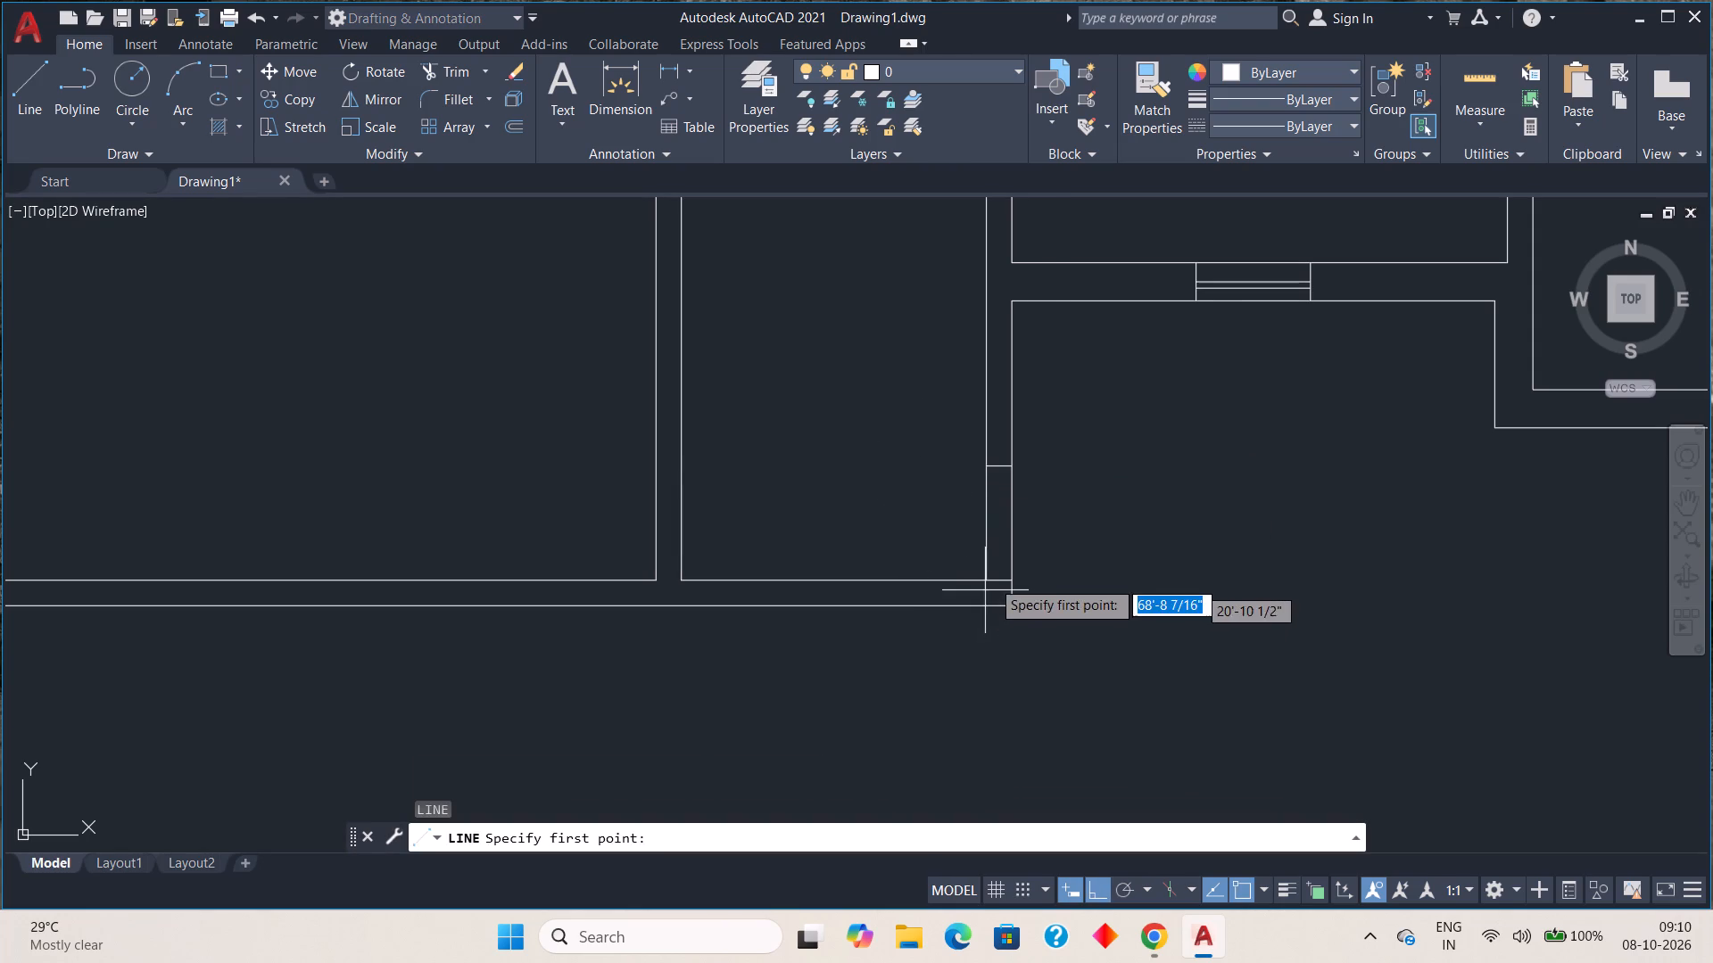
scroll(998, 580, "up", 4)
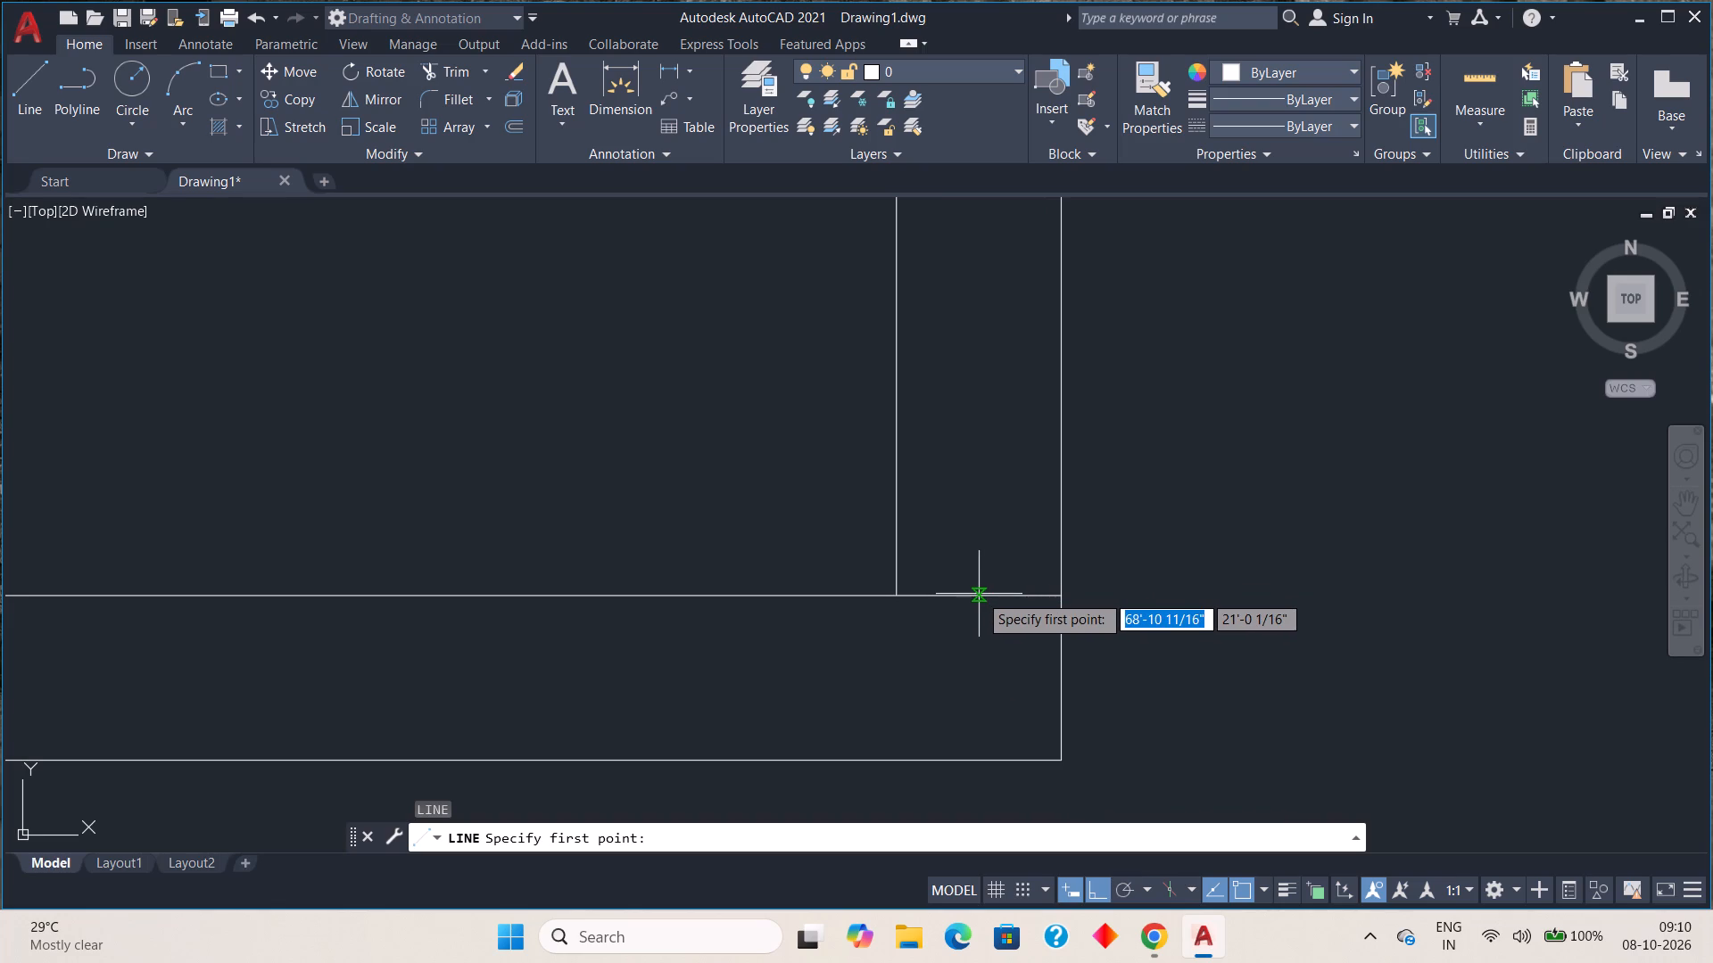
left_click(981, 599)
middle_click_drag(953, 383, 982, 693)
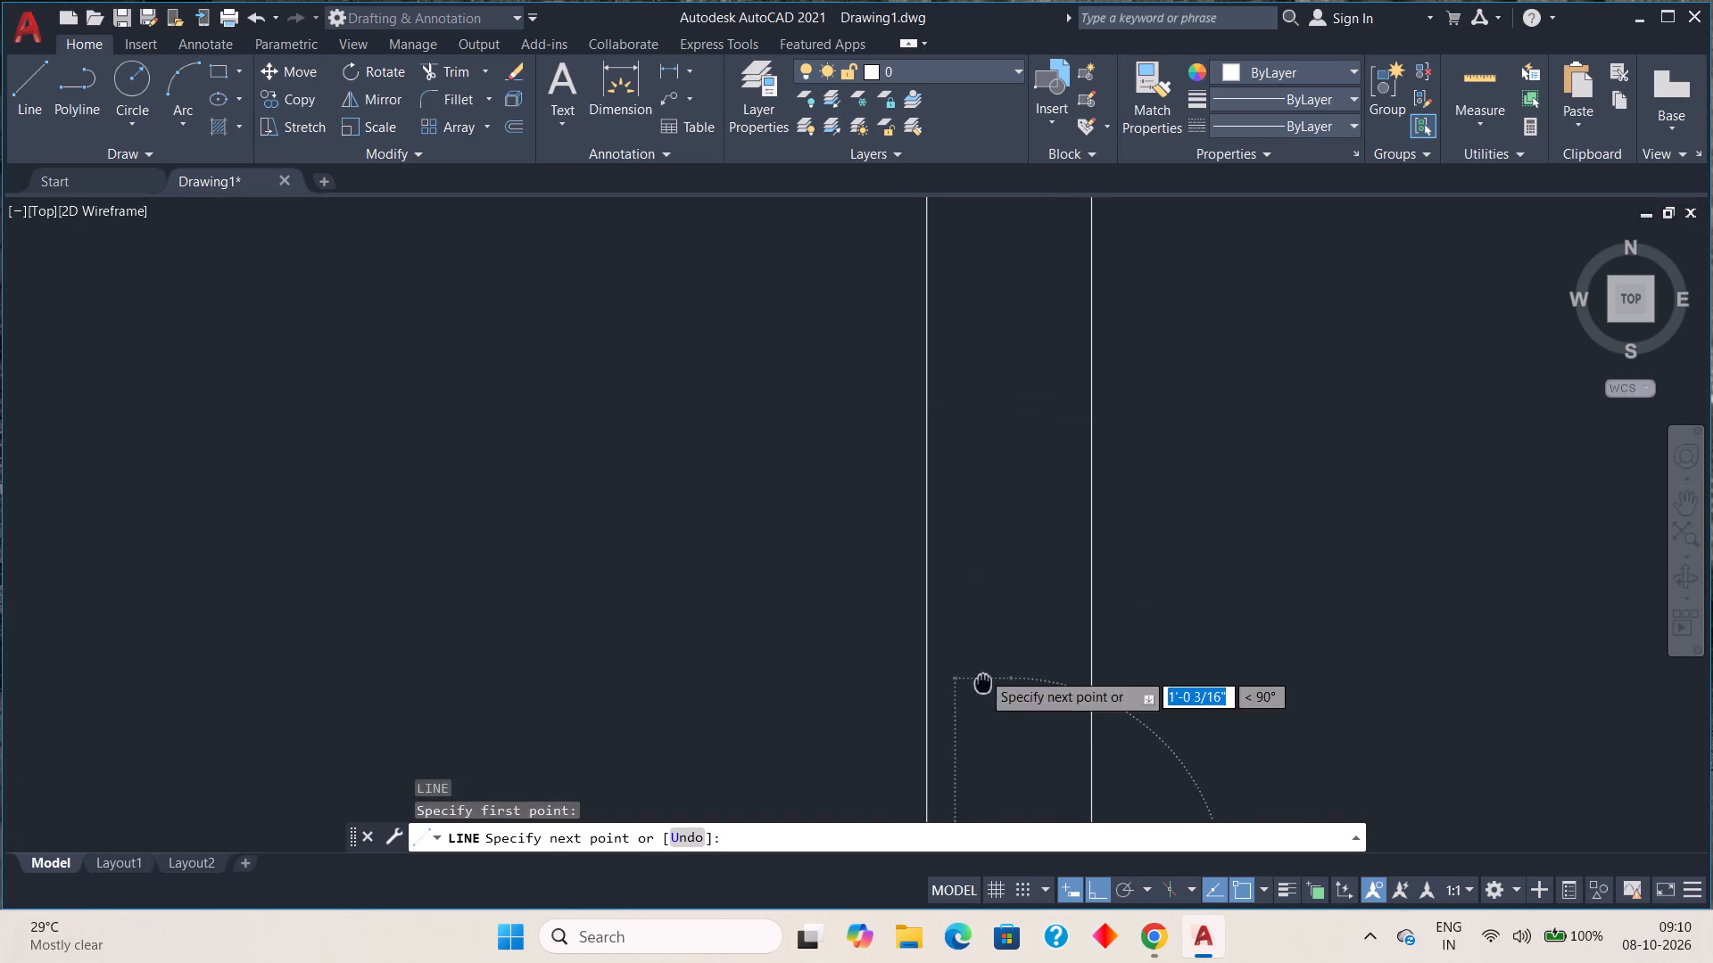
middle_click_drag(982, 693, 982, 711)
scroll(972, 663, "down", 2)
scroll(967, 466, "up", 3)
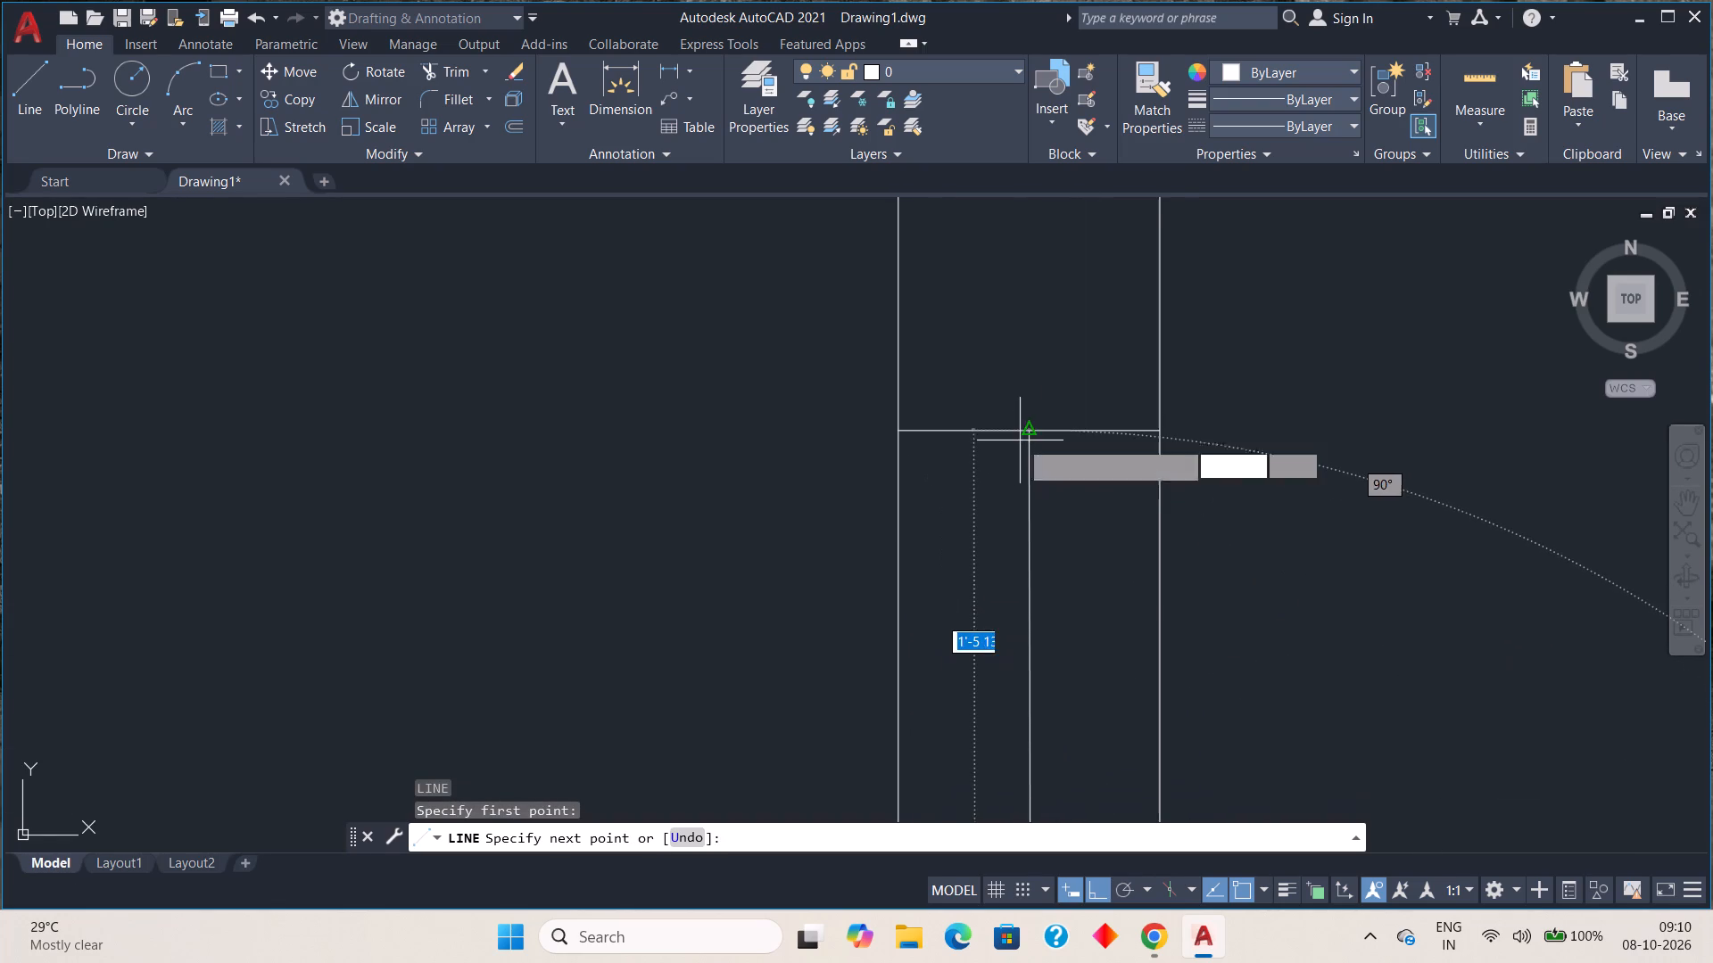
left_click(1032, 432)
key("Escape")
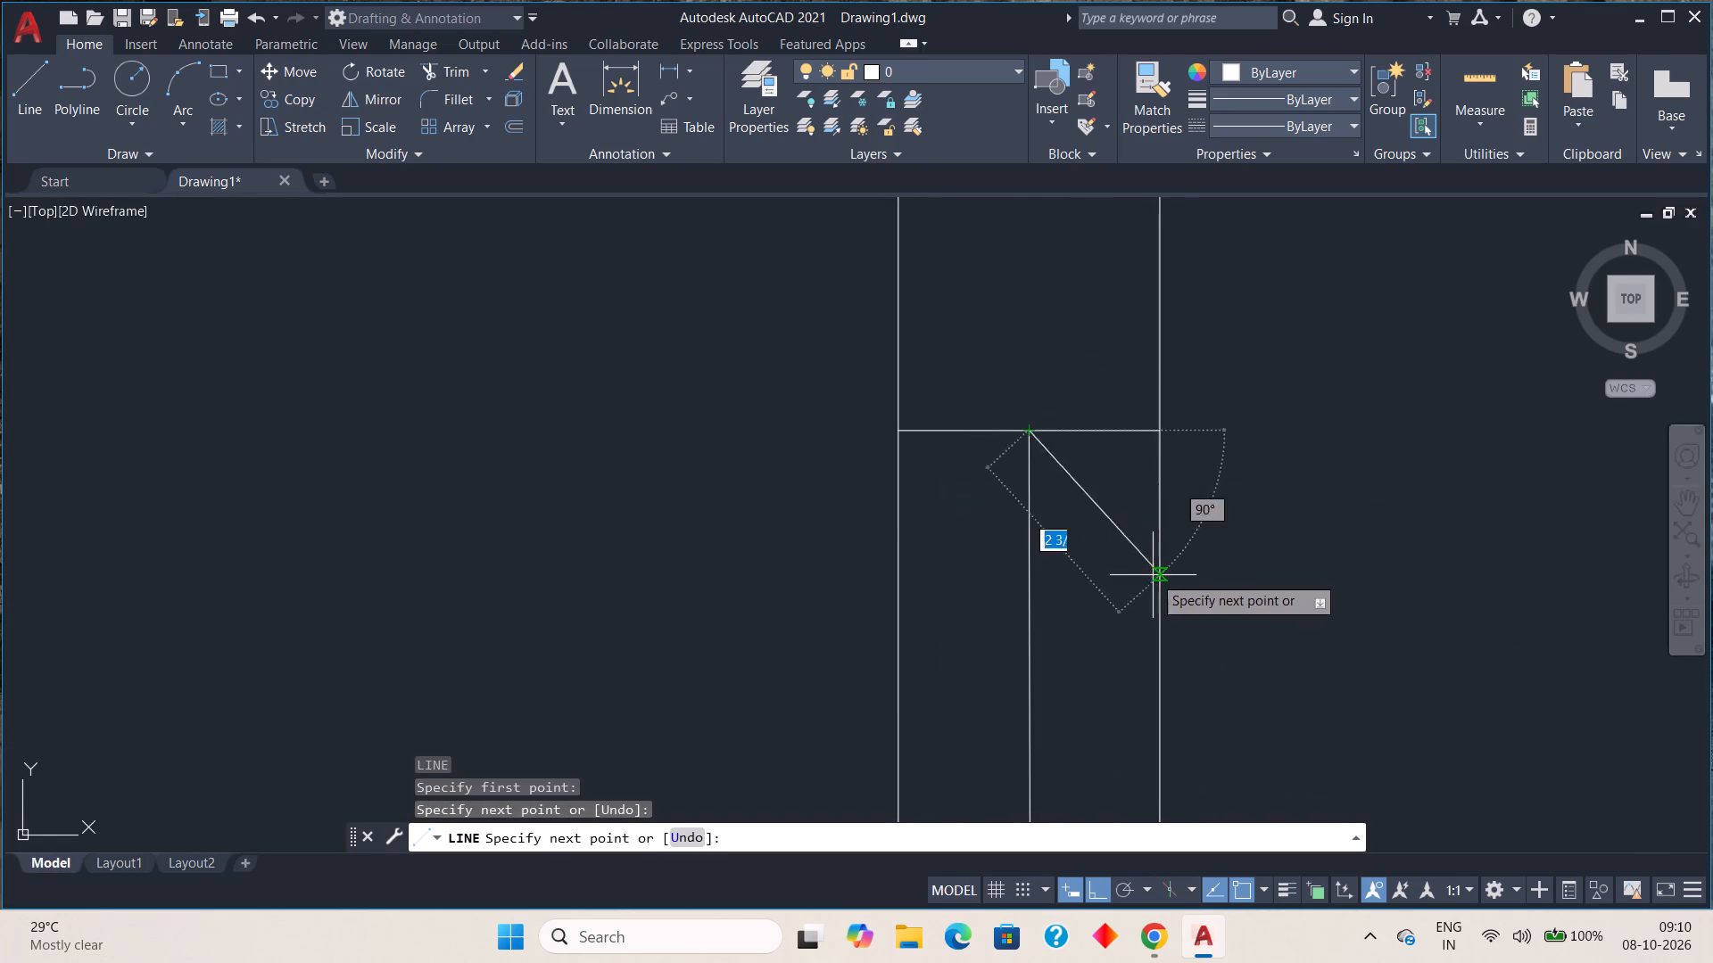
Offset the new vertical line inside the narrow room's east wall by 1" to the east.
scroll(1153, 568, "down", 3)
middle_click_drag(1139, 619, 970, 374)
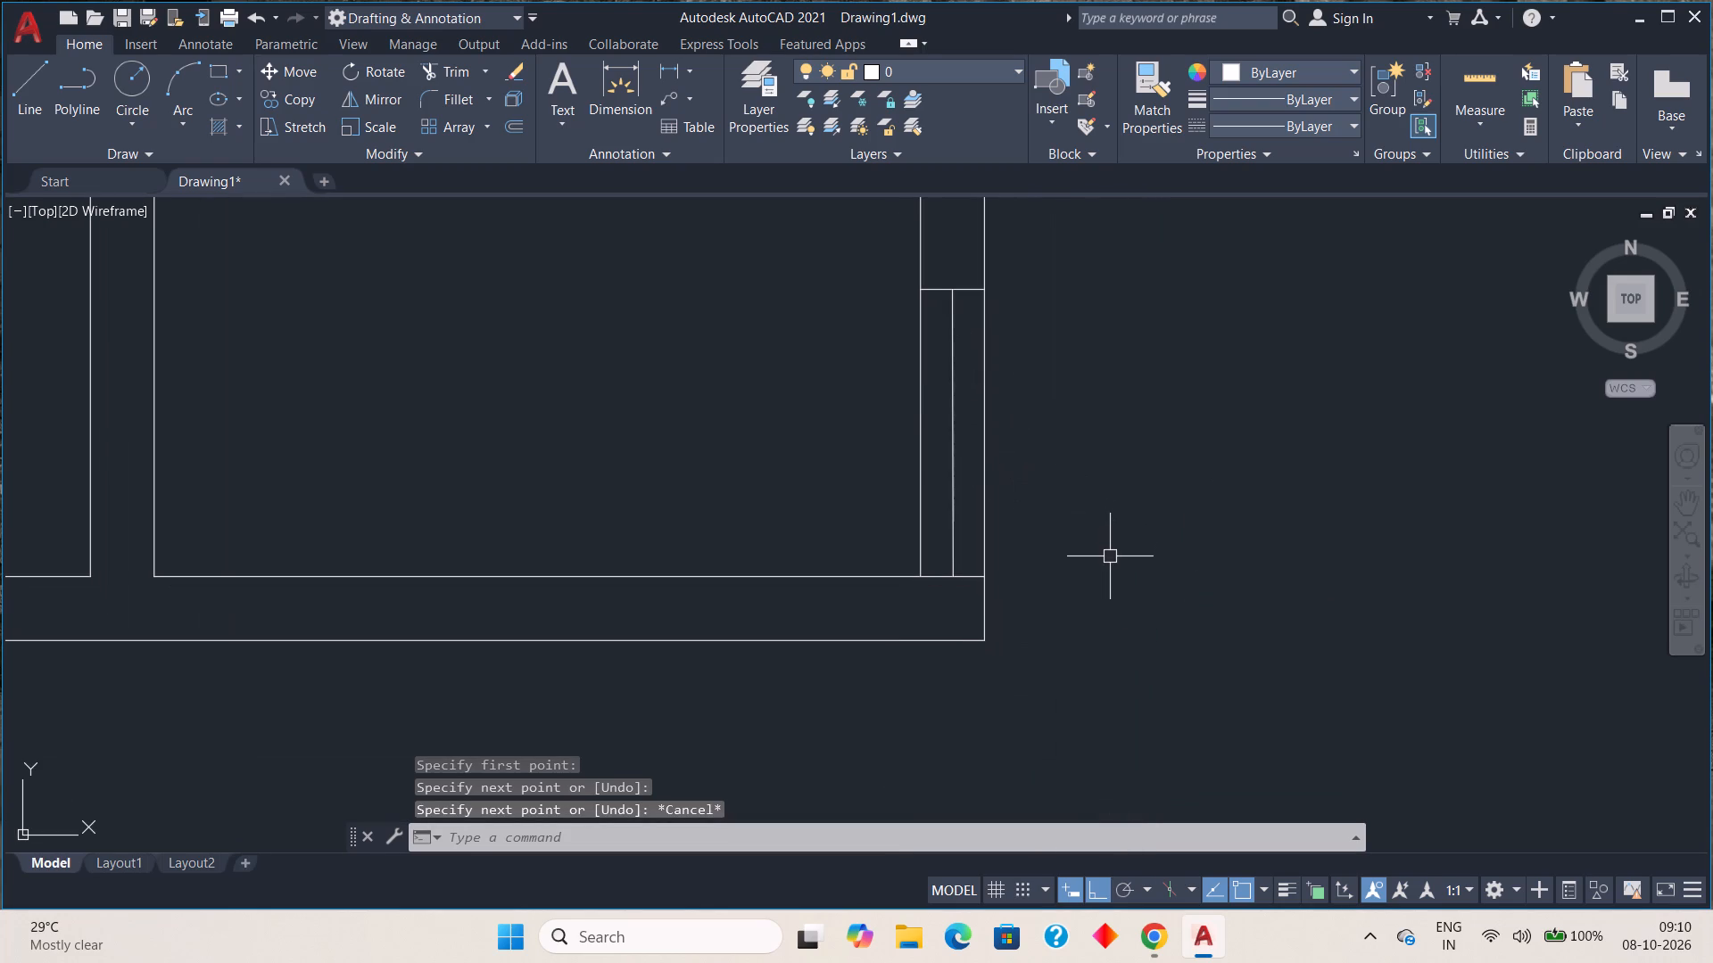
key("o")
key("Return")
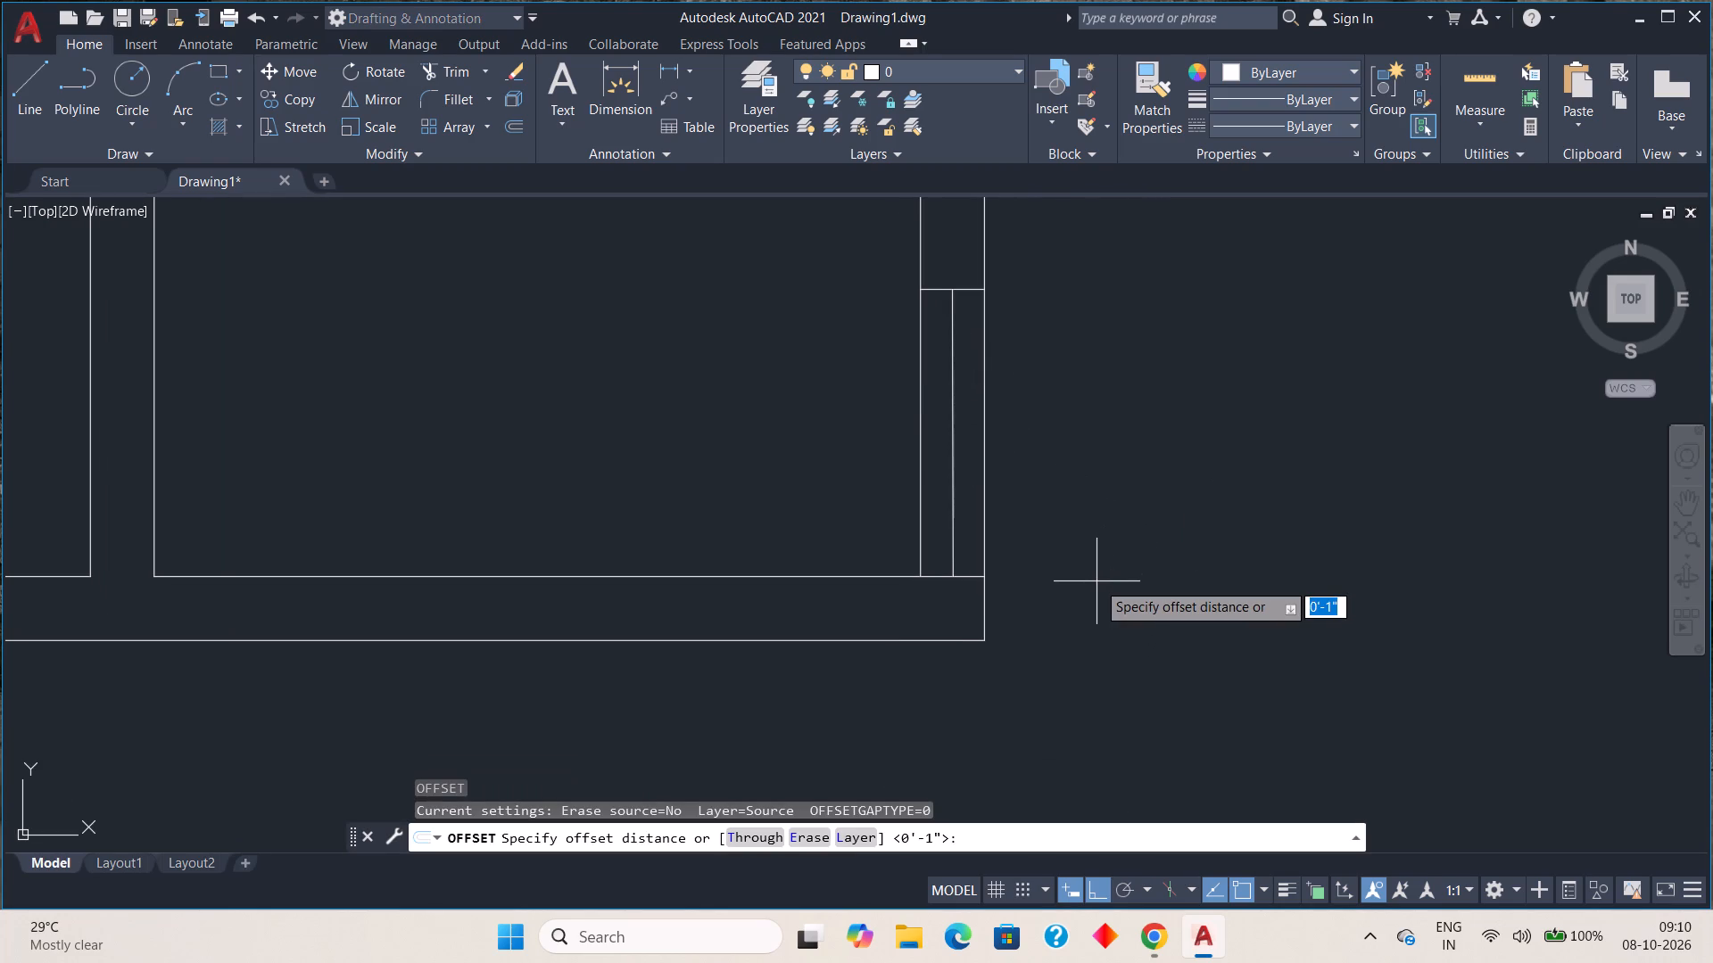
key("1")
key("shift+quotedbl")
key("Return")
left_click(954, 480)
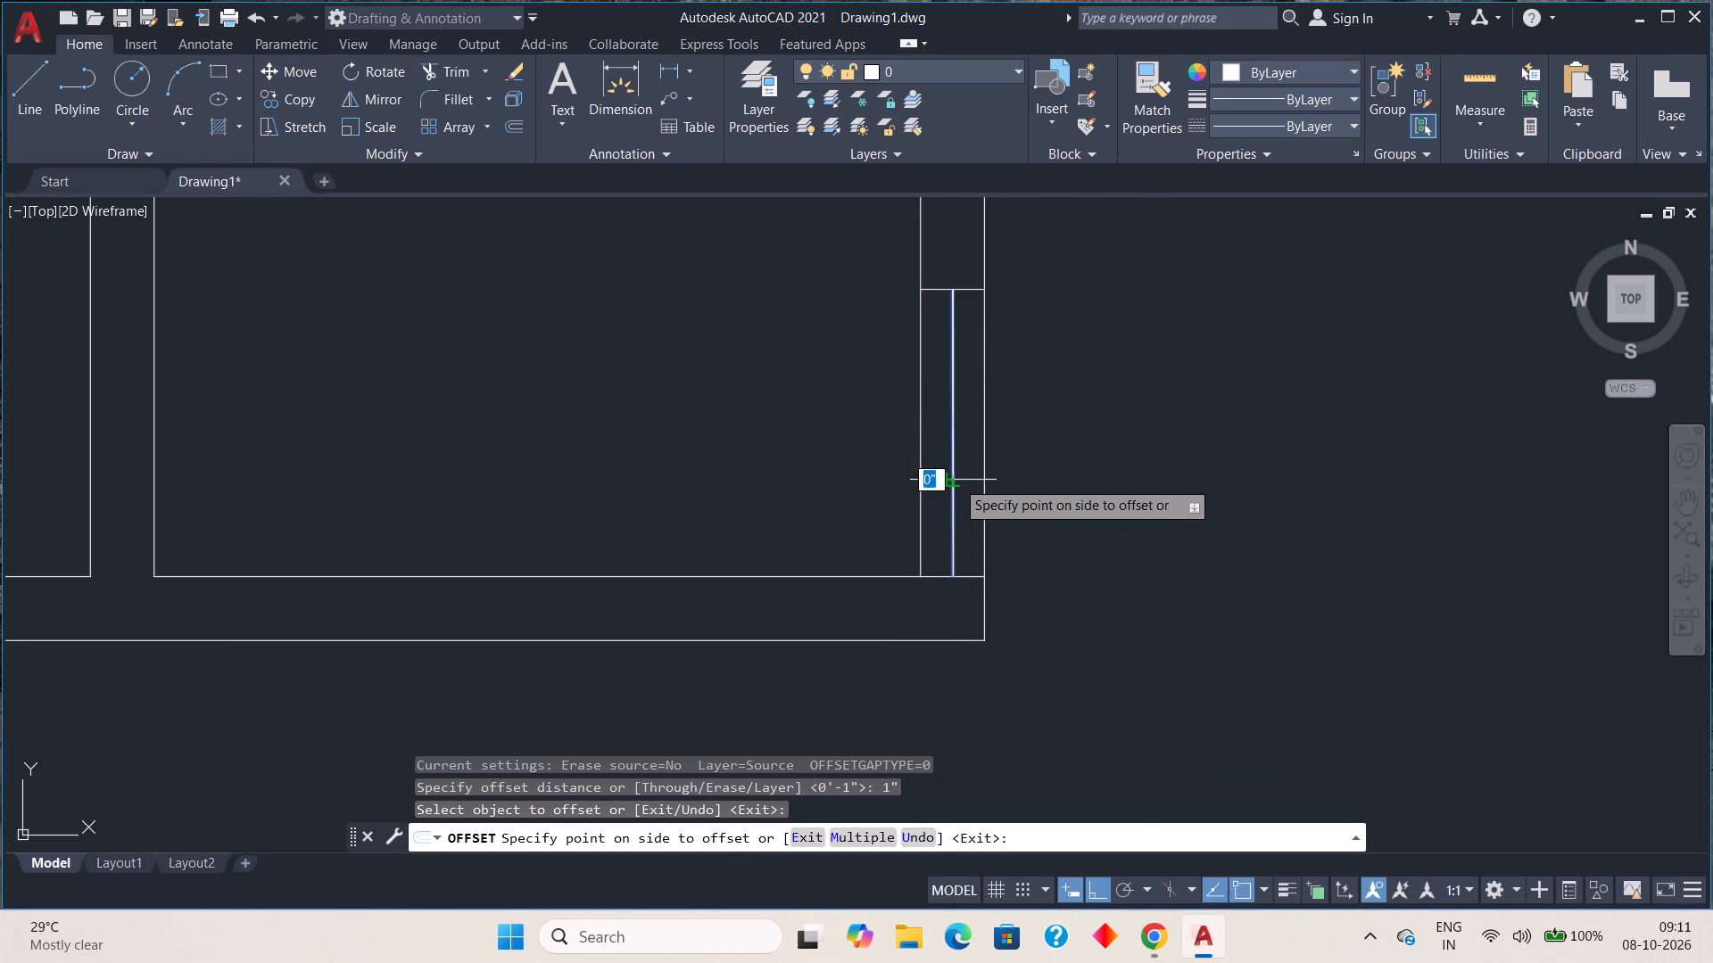
left_click(969, 483)
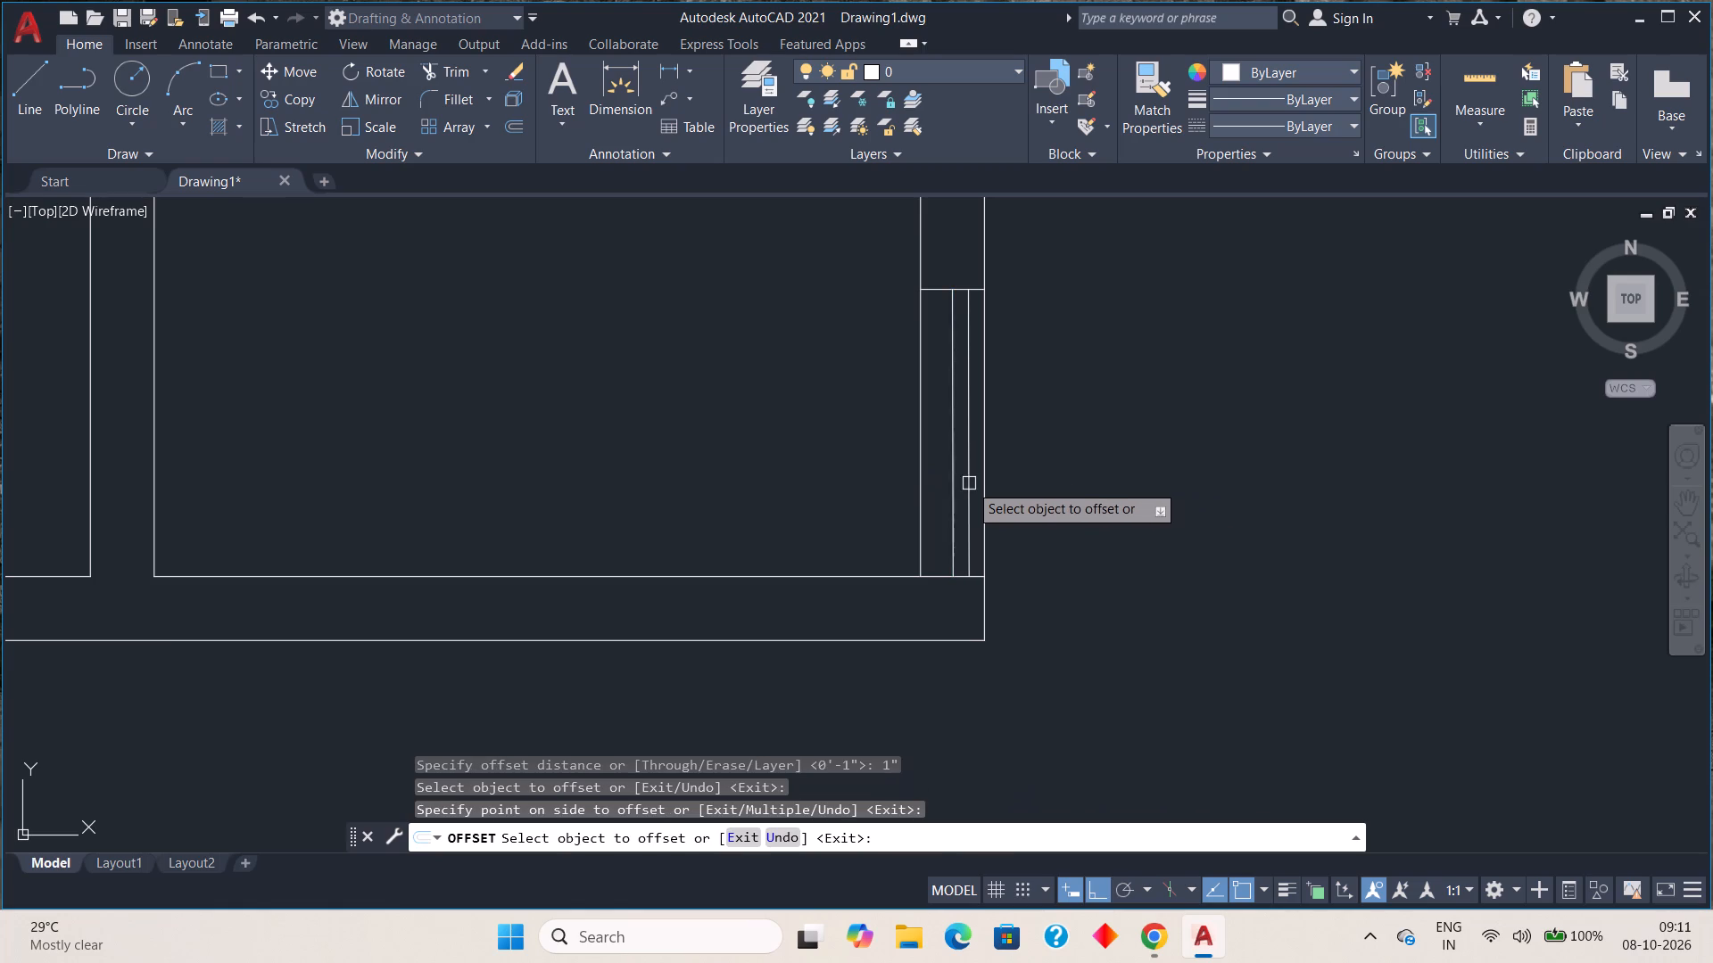
key("Escape")
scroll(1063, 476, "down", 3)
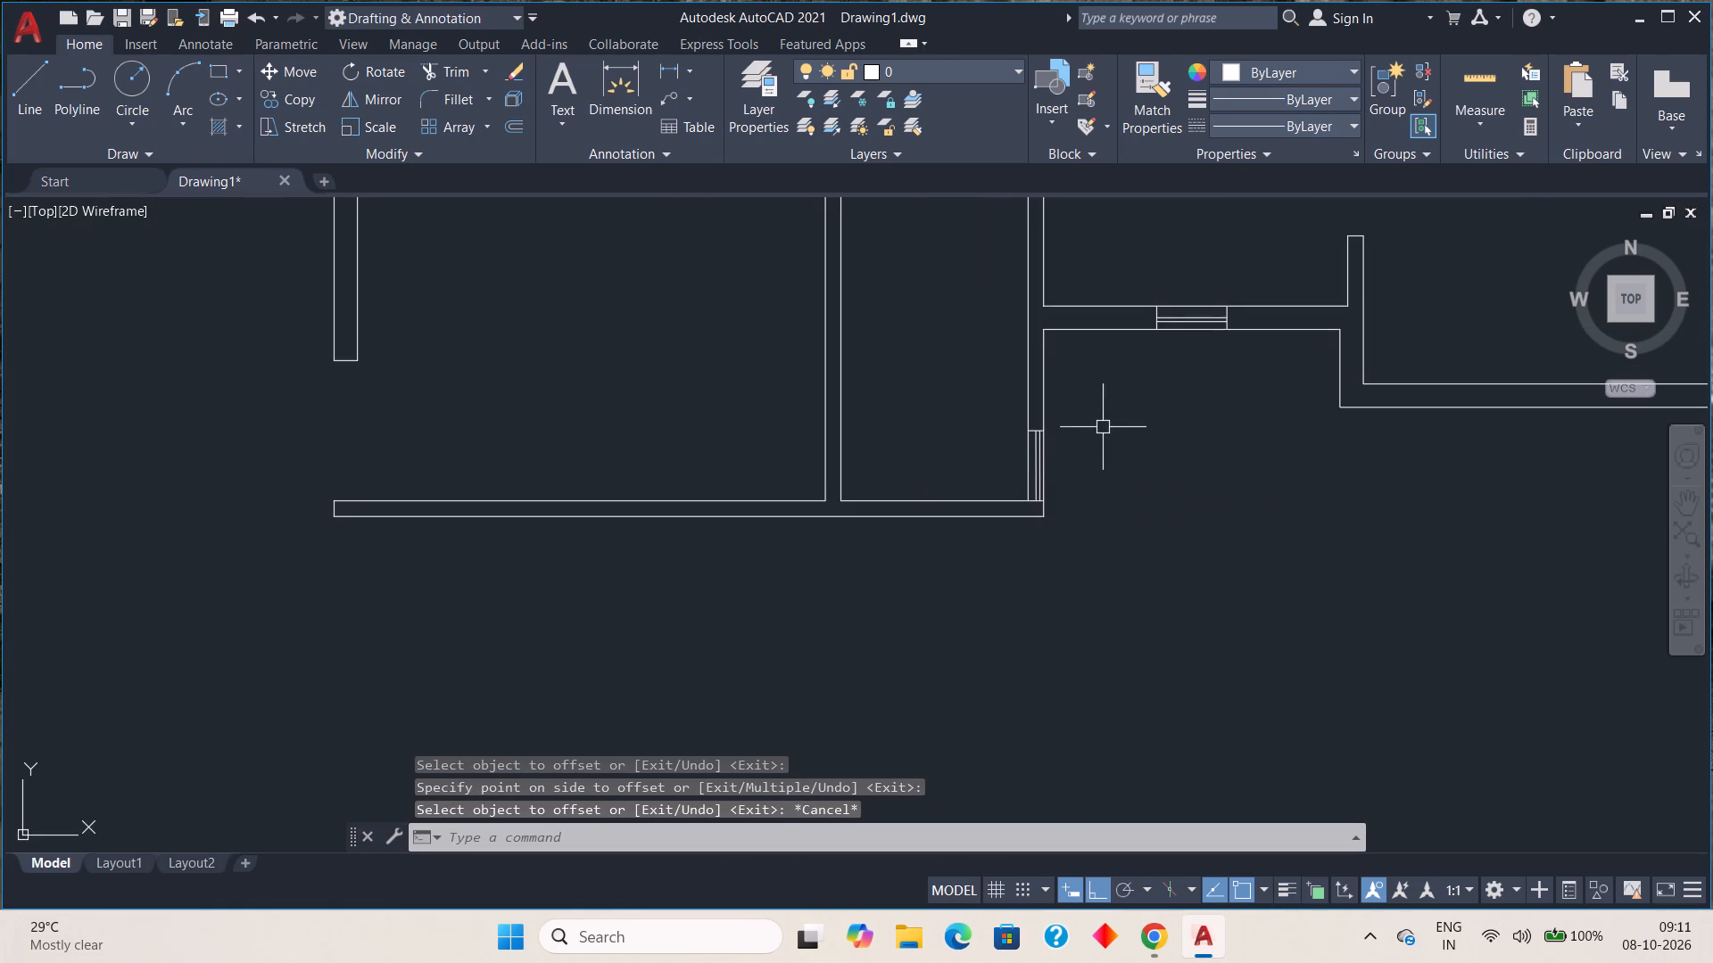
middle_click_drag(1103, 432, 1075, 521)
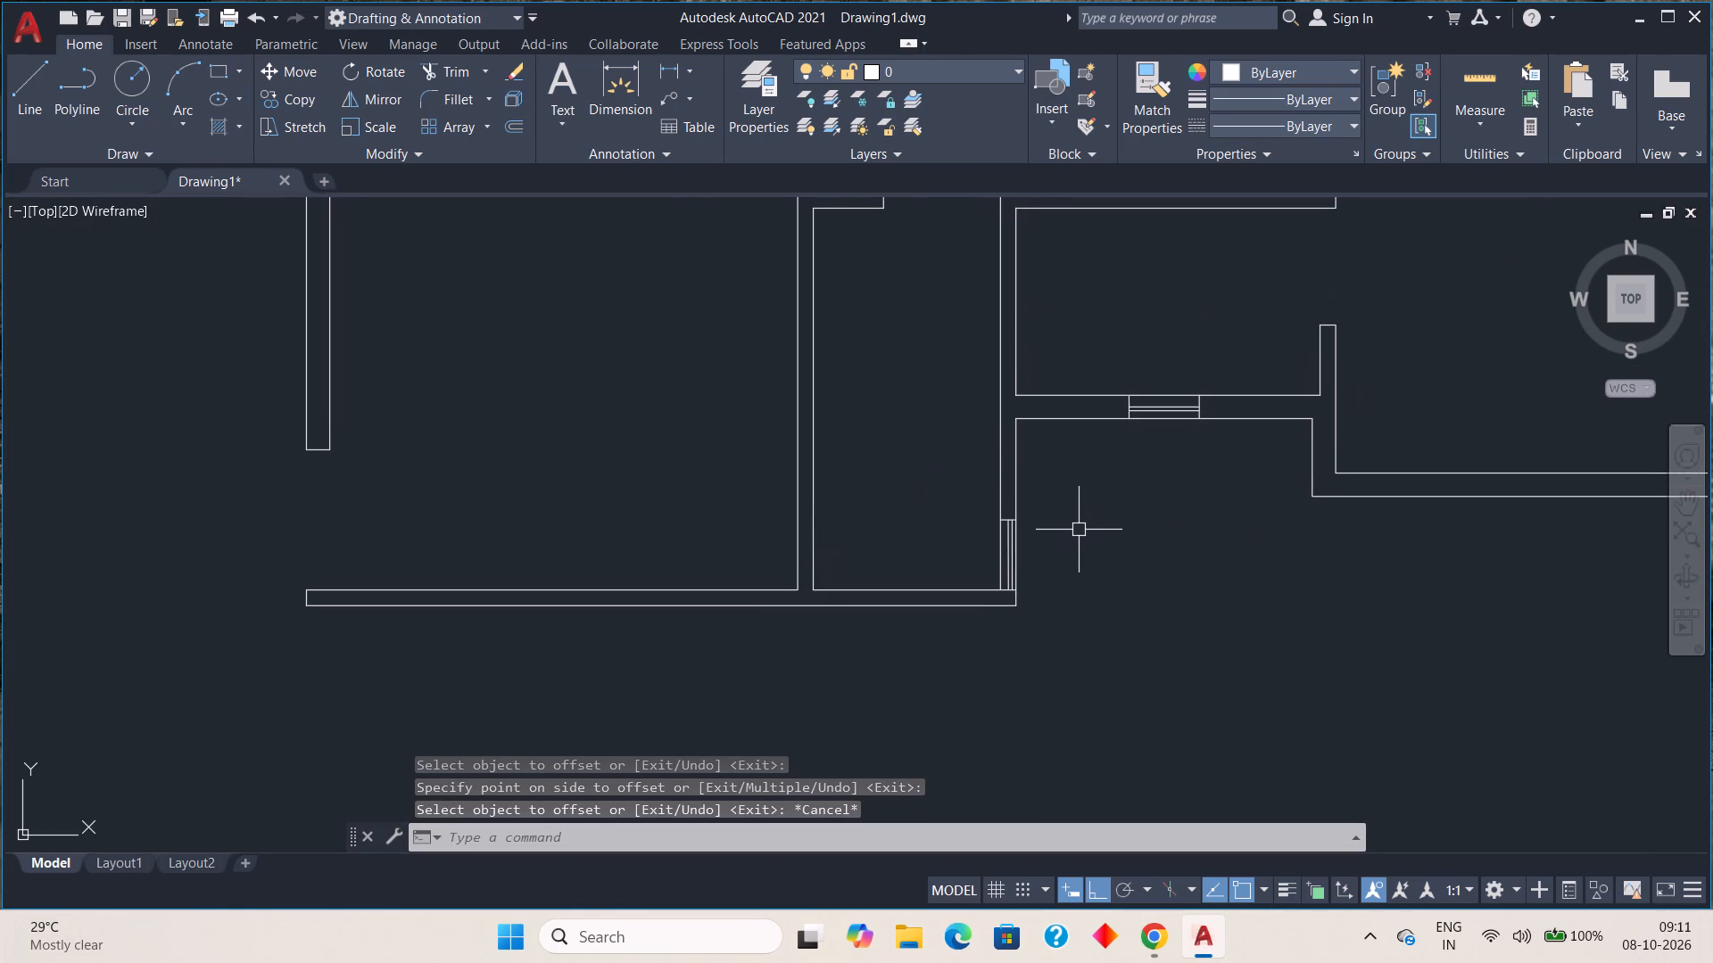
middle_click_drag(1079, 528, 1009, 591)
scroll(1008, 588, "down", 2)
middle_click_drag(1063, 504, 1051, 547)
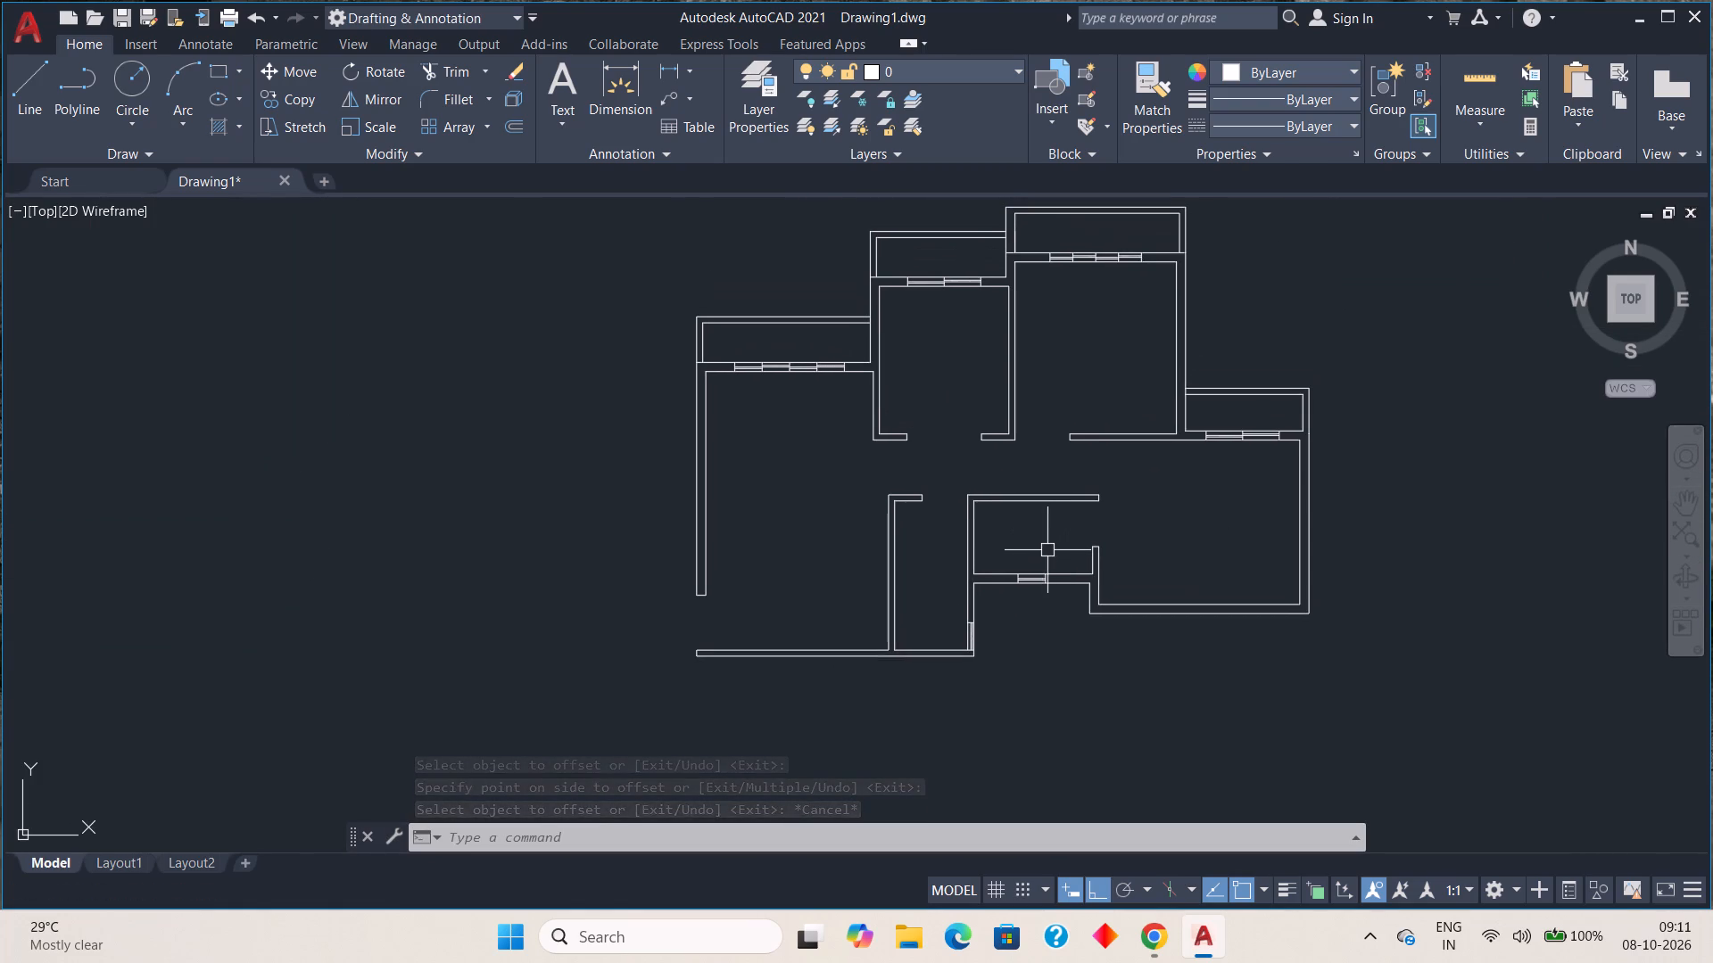
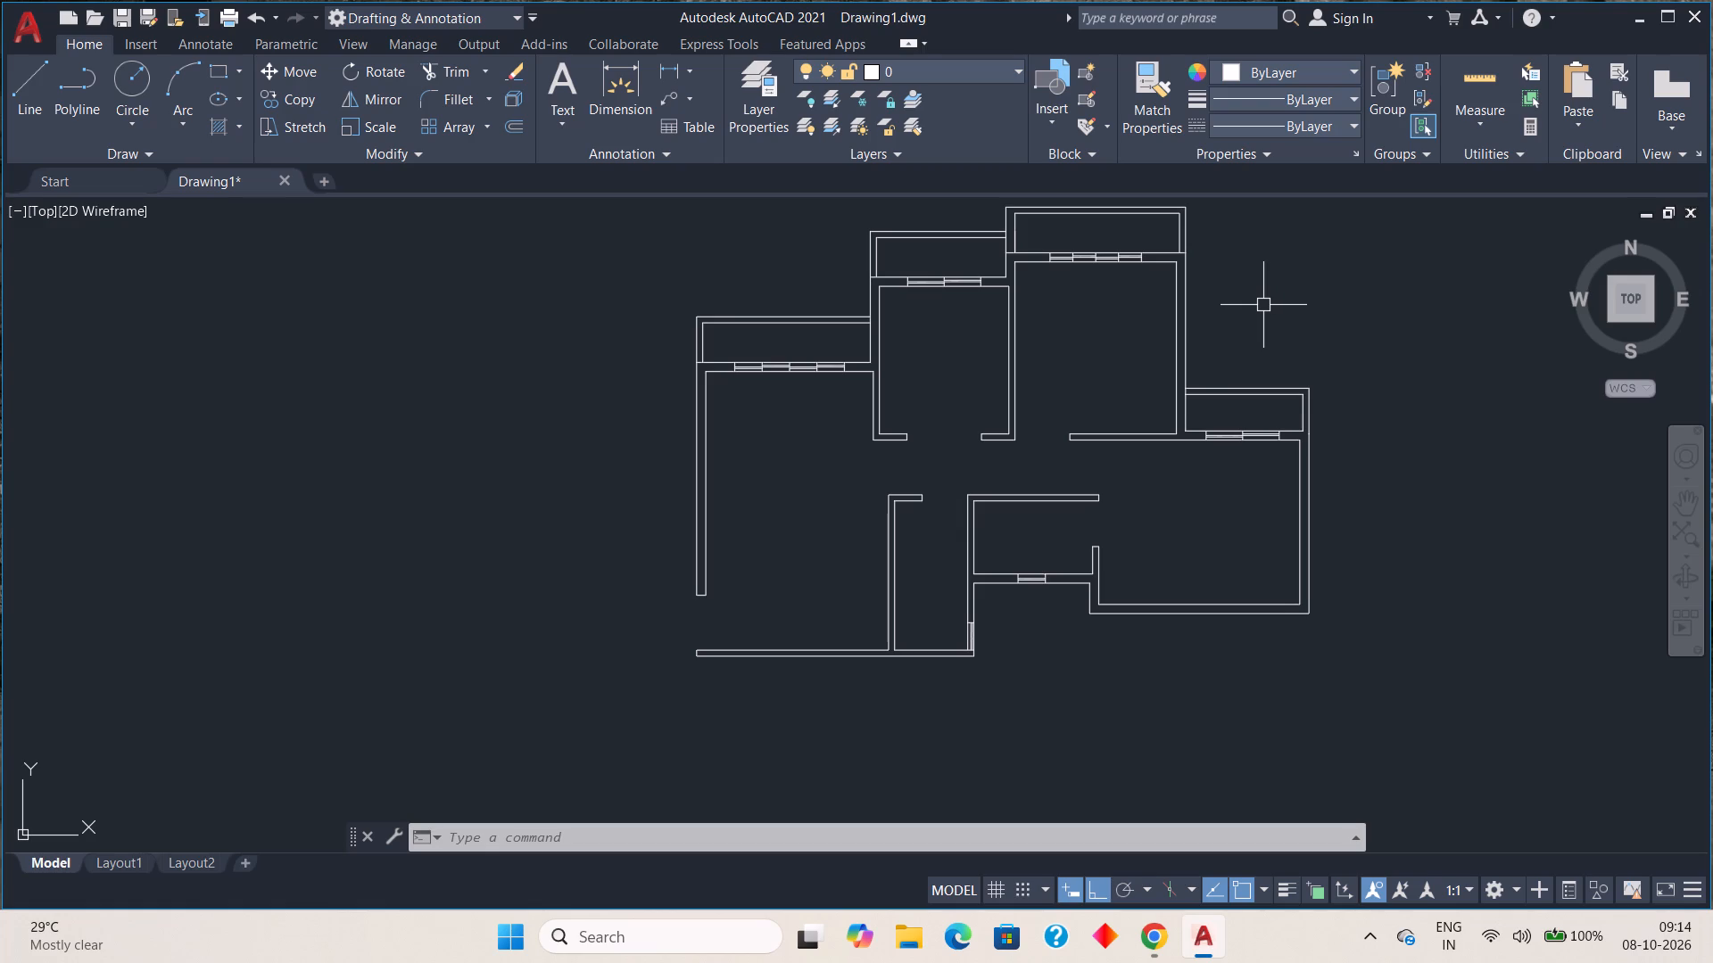
Draw a narrow vertical rectangle for the door leaf, about 6 1/2" by 8'-11 5/8", in the empty space east of the floor plan.
scroll(1279, 307, "down", 2)
middle_click_drag(1336, 345, 1237, 396)
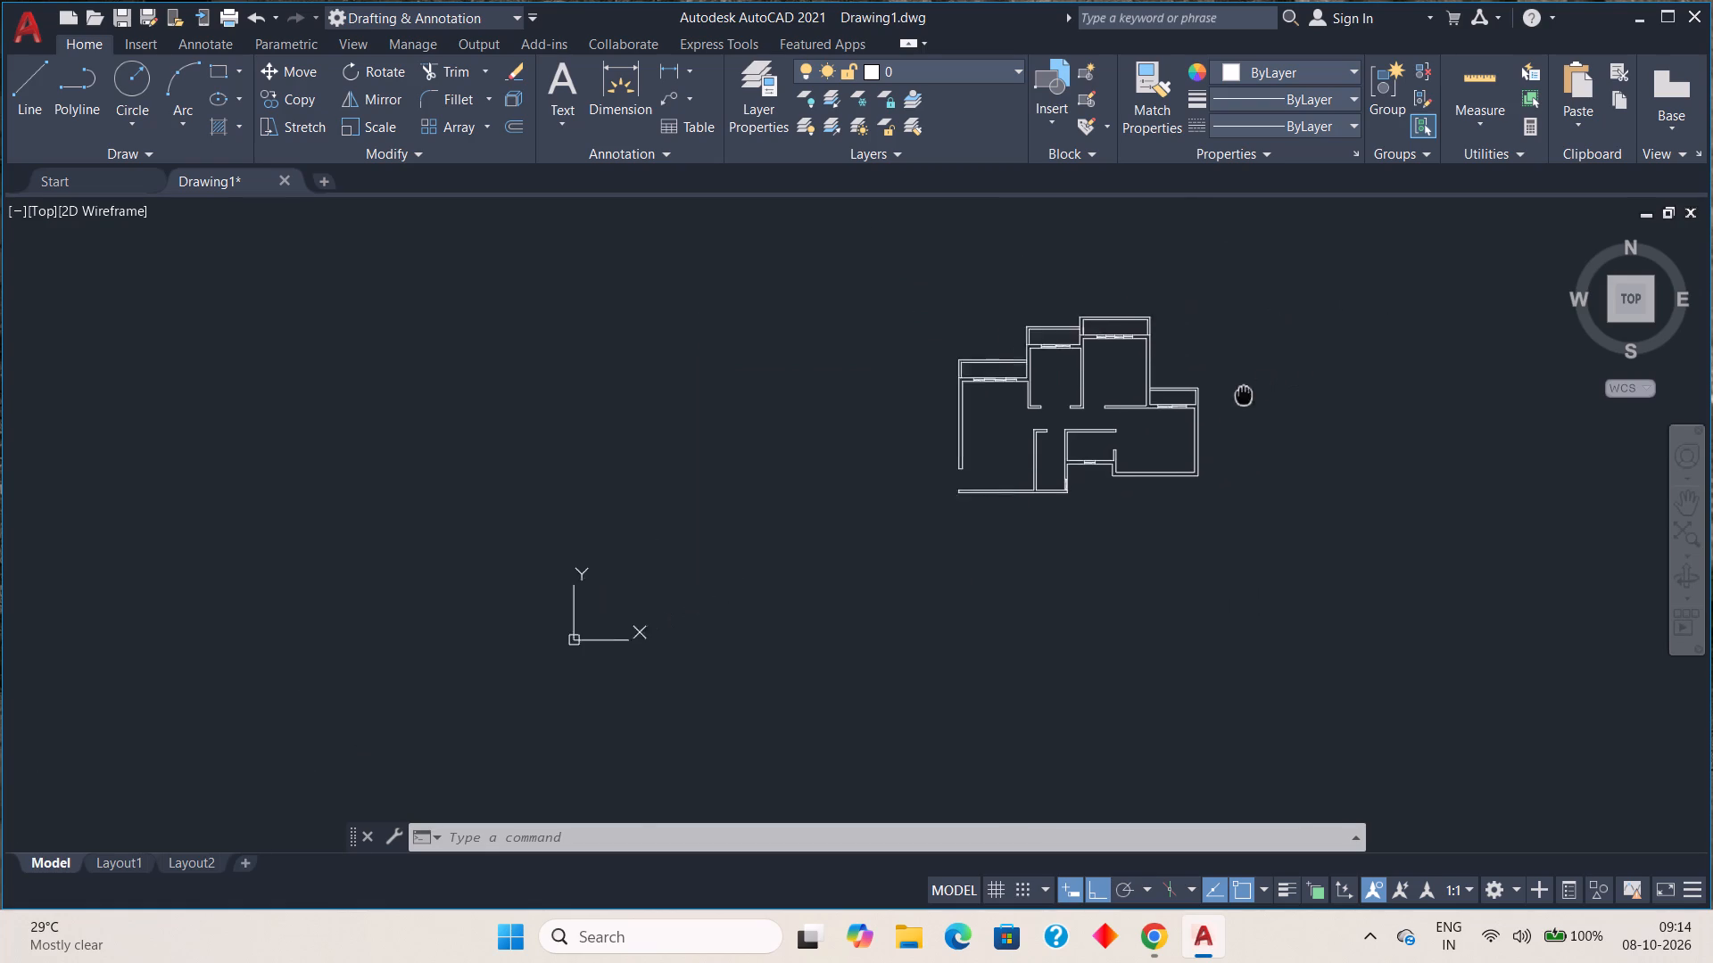
middle_click_drag(1237, 396, 1089, 457)
scroll(1099, 441, "up", 2)
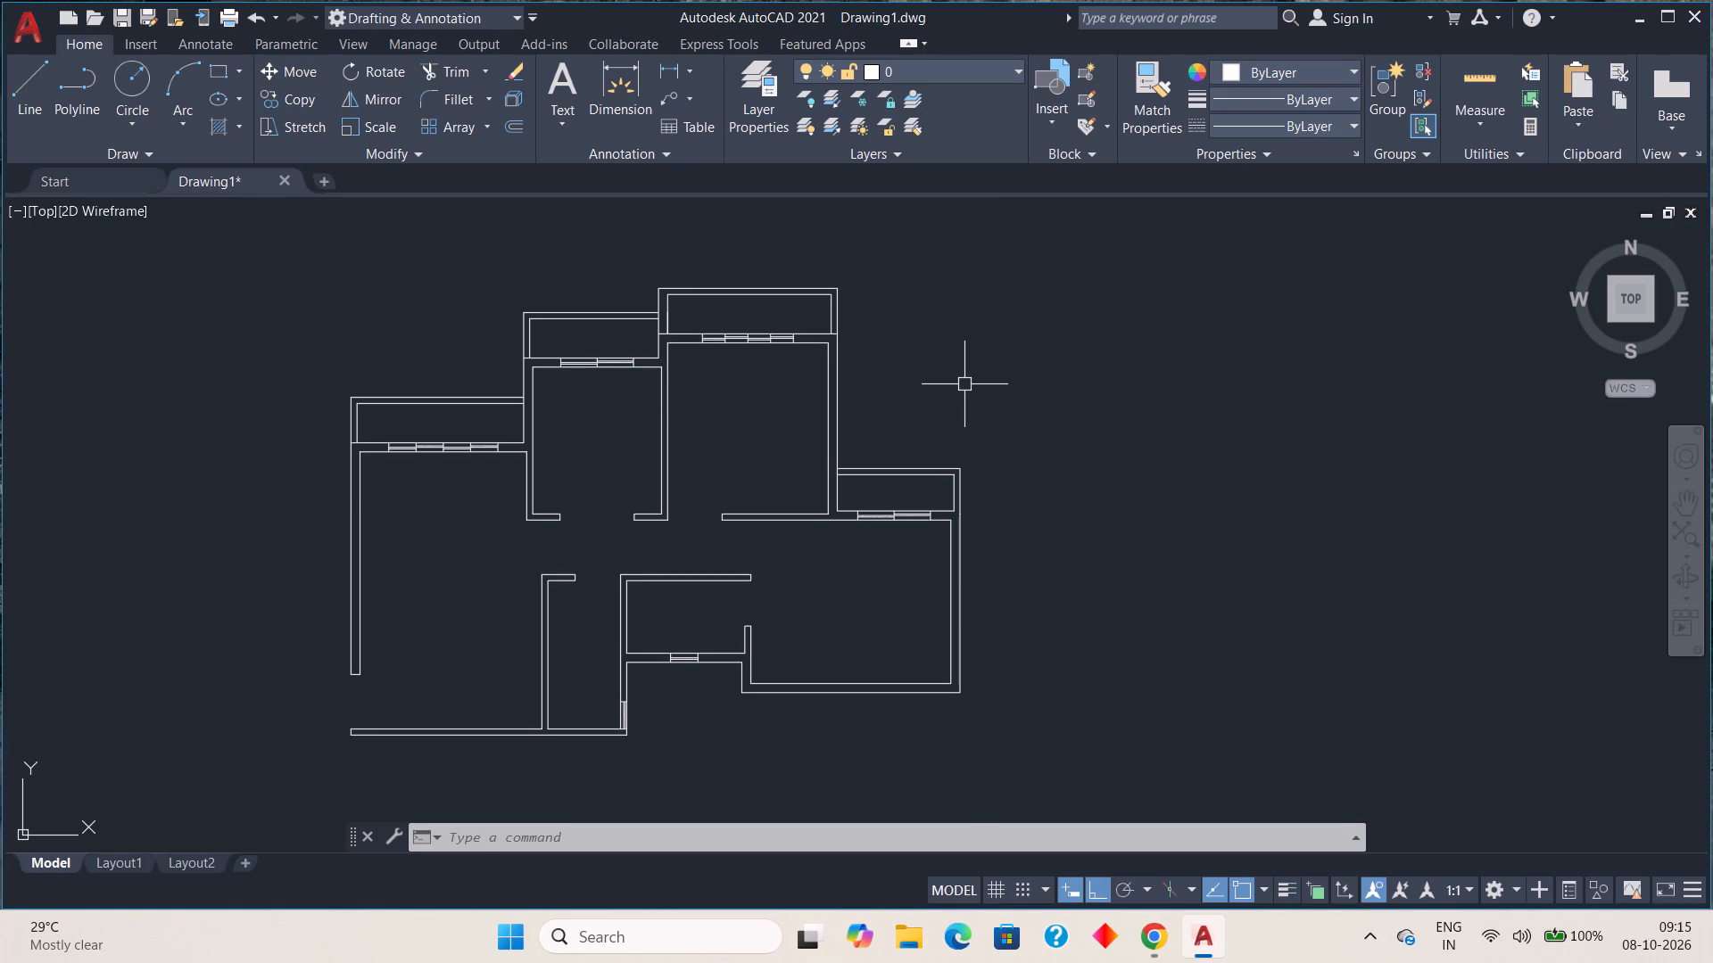
middle_click_drag(1055, 416, 948, 422)
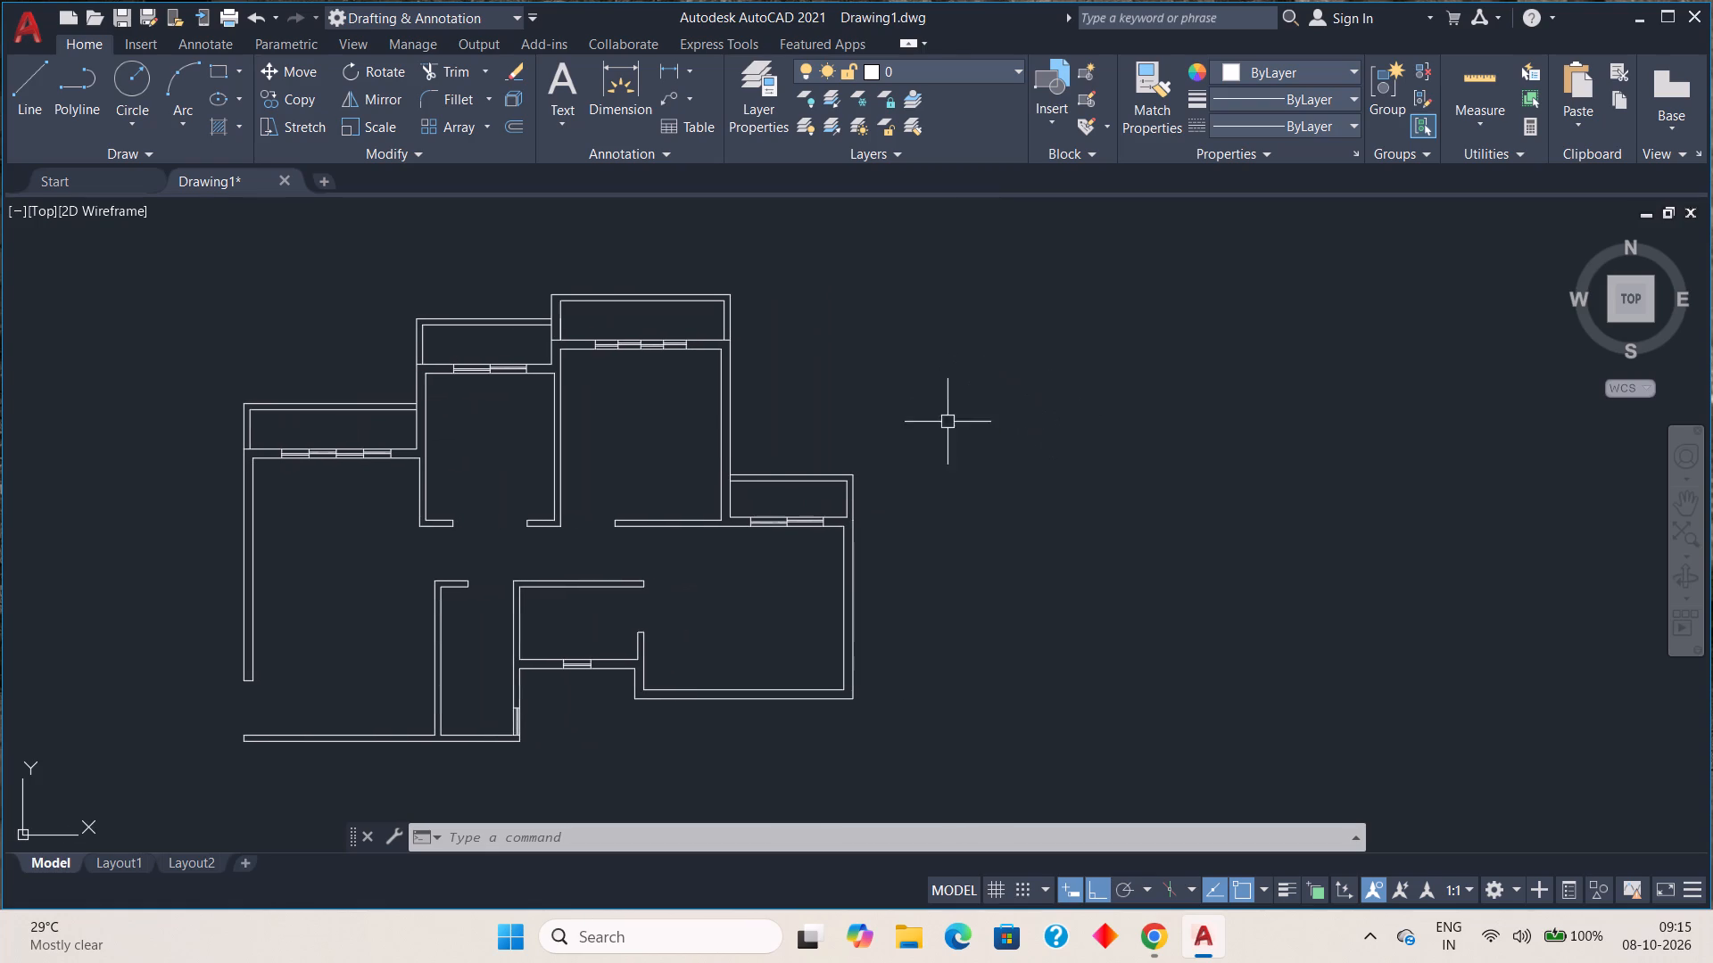
left_click(219, 72)
left_click(1041, 381)
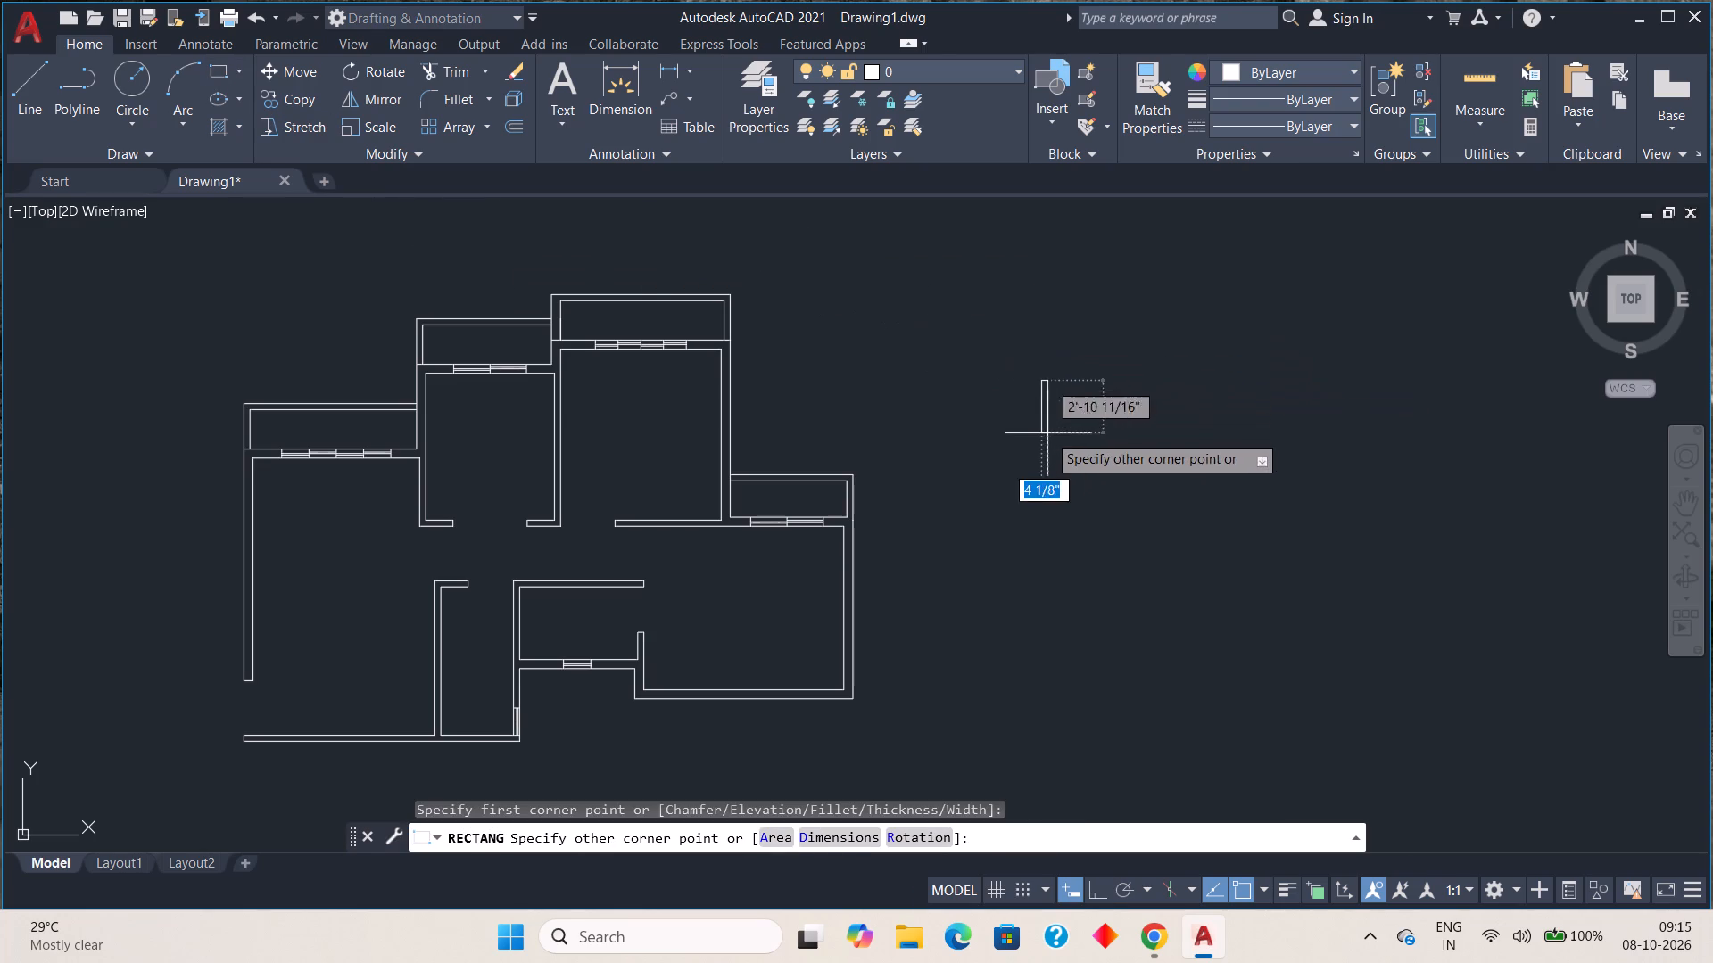
left_click(1051, 544)
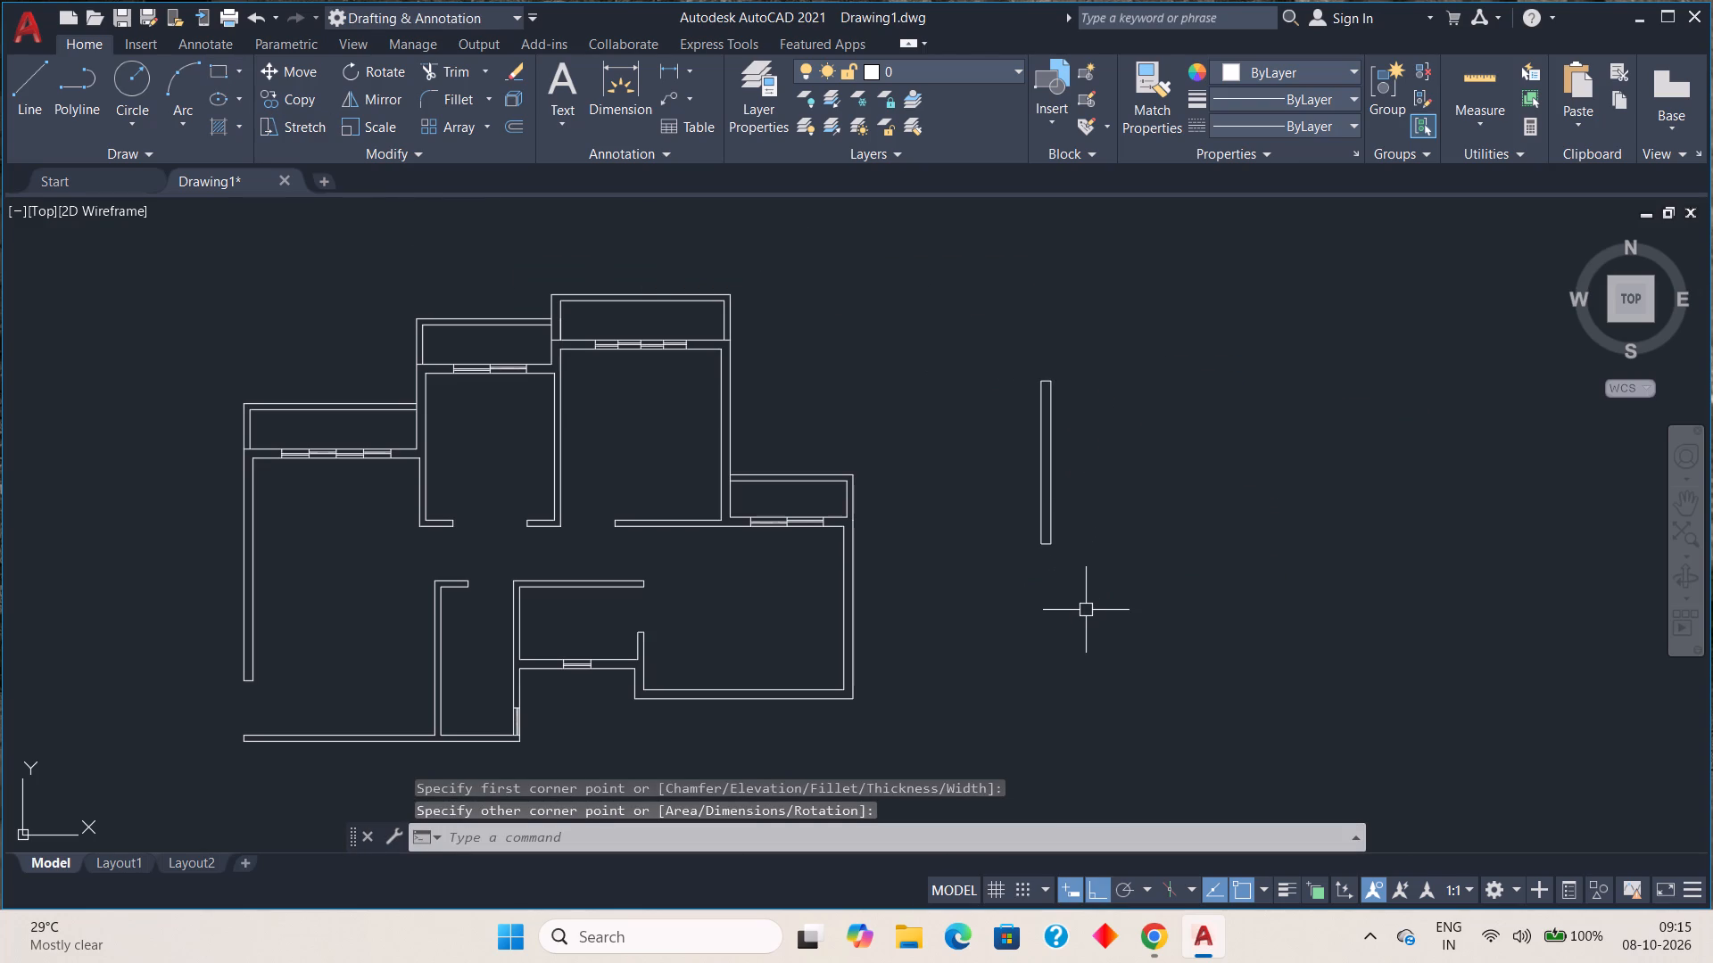
key("Escape")
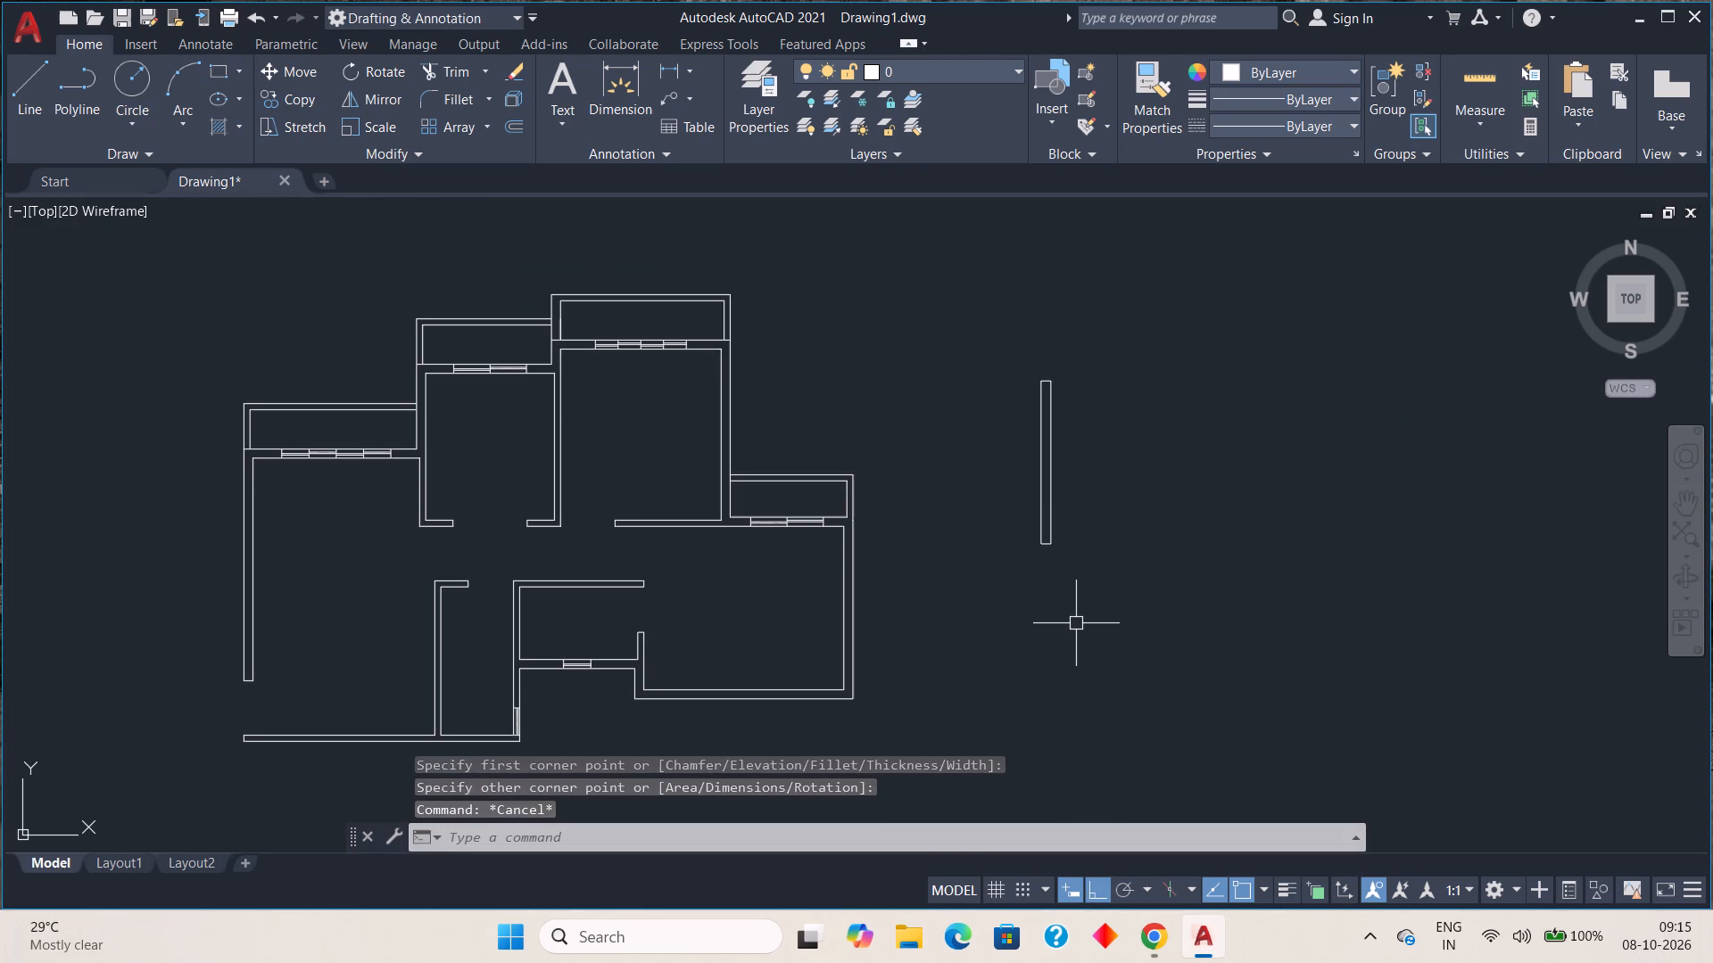
Draw a horizontal line about 6'-7" long eastward from the door leaf's lower-right corner.
key("l")
key("space")
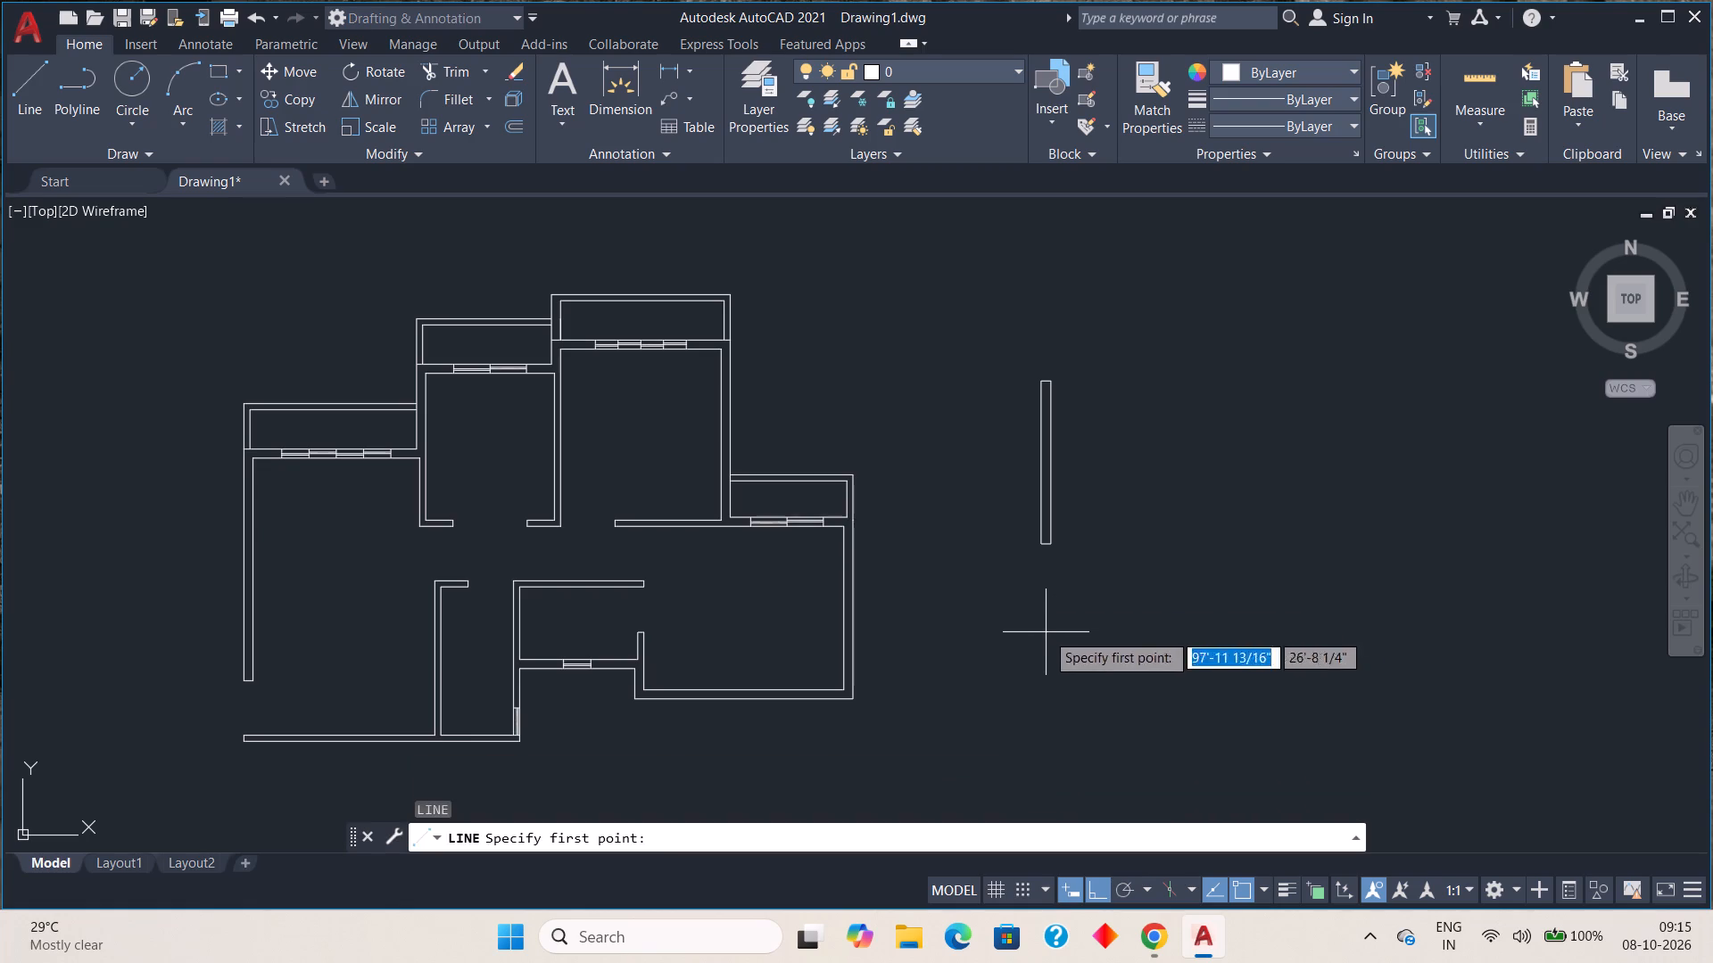
scroll(1057, 547, "up", 2)
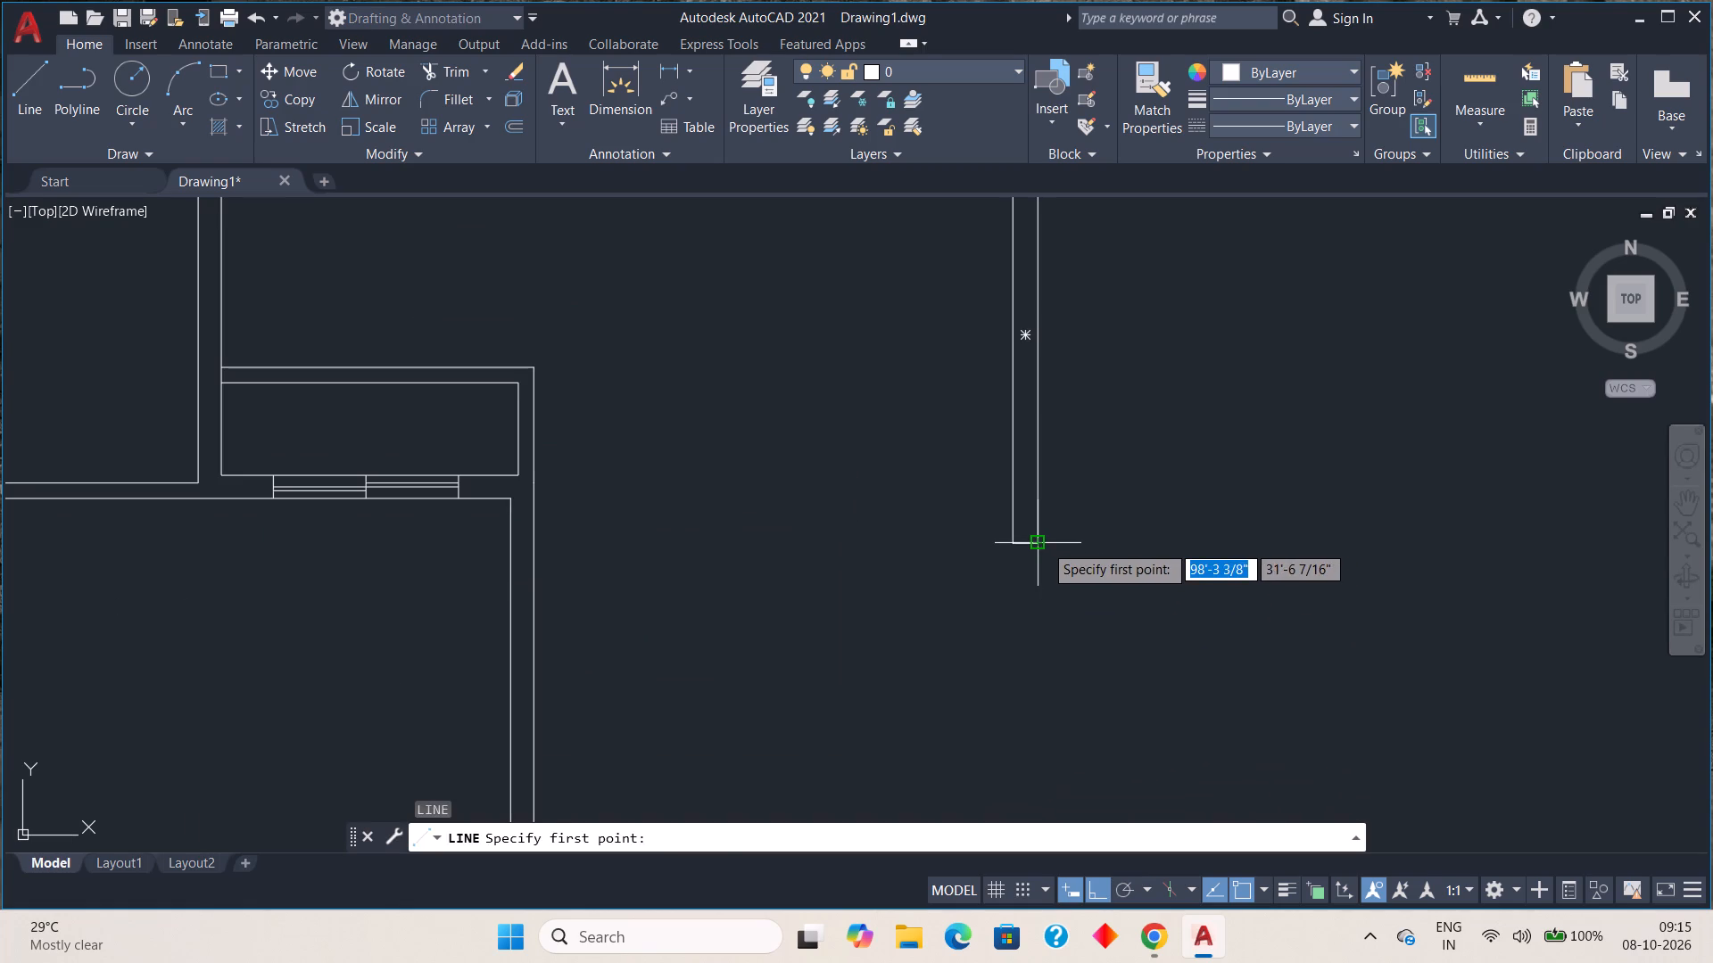
left_click(1044, 544)
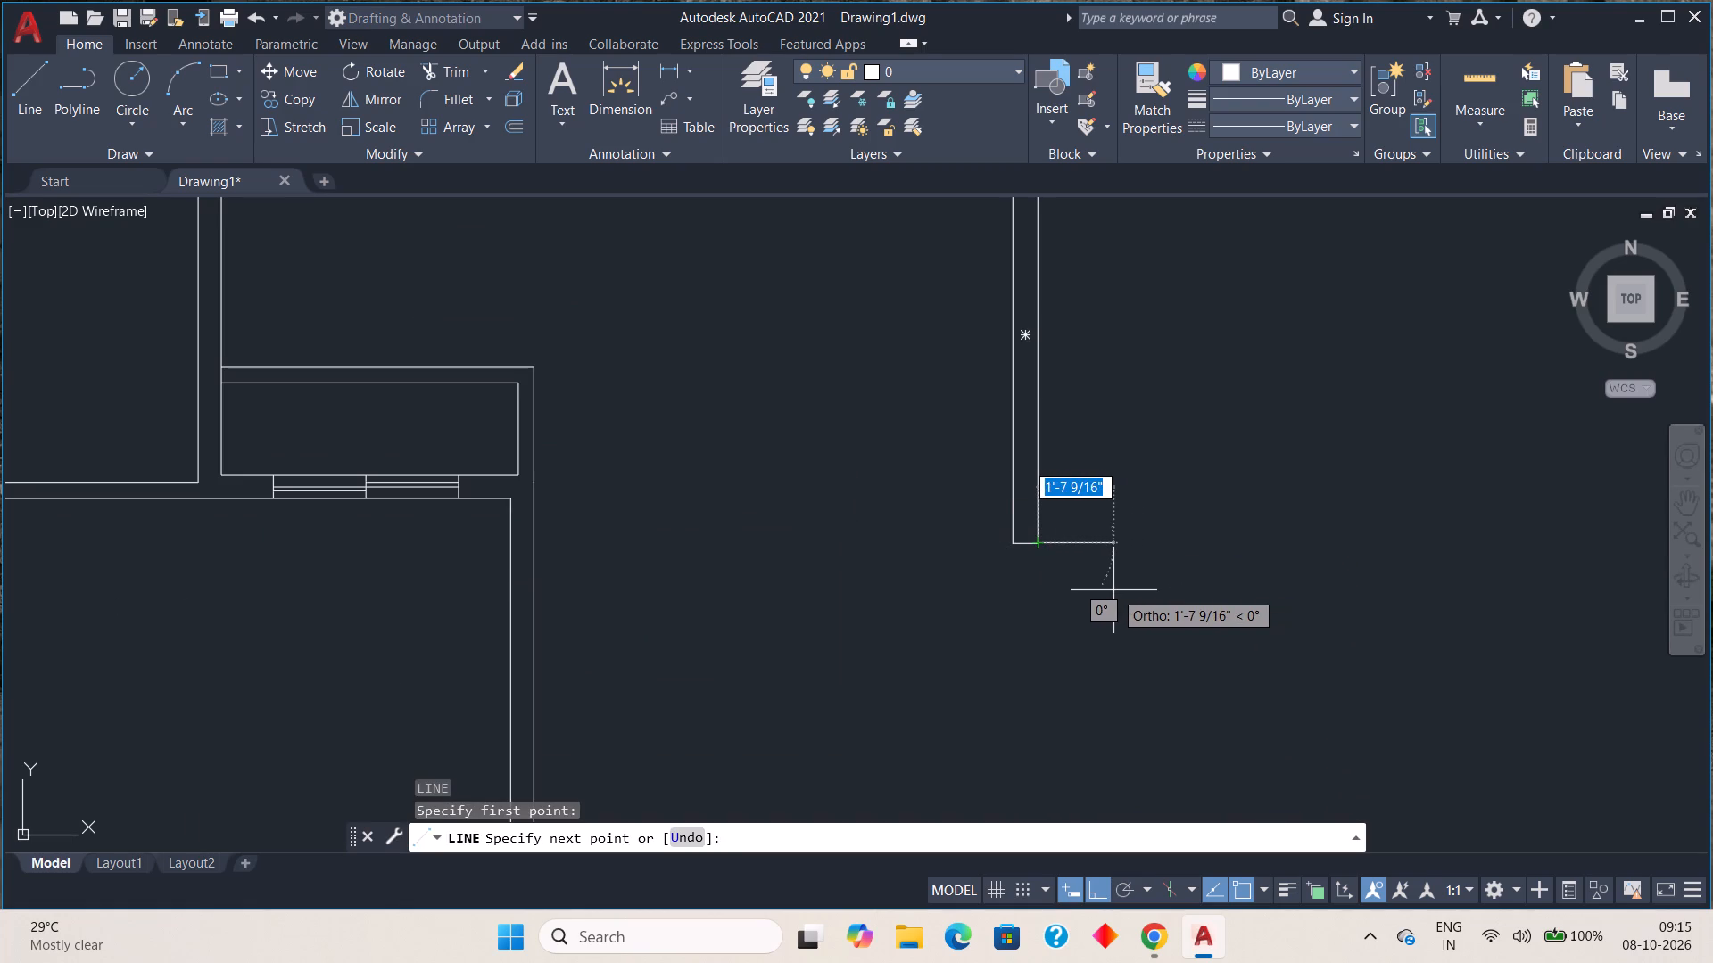
scroll(1582, 498, "down", 2)
middle_click_drag(1548, 486, 1535, 488)
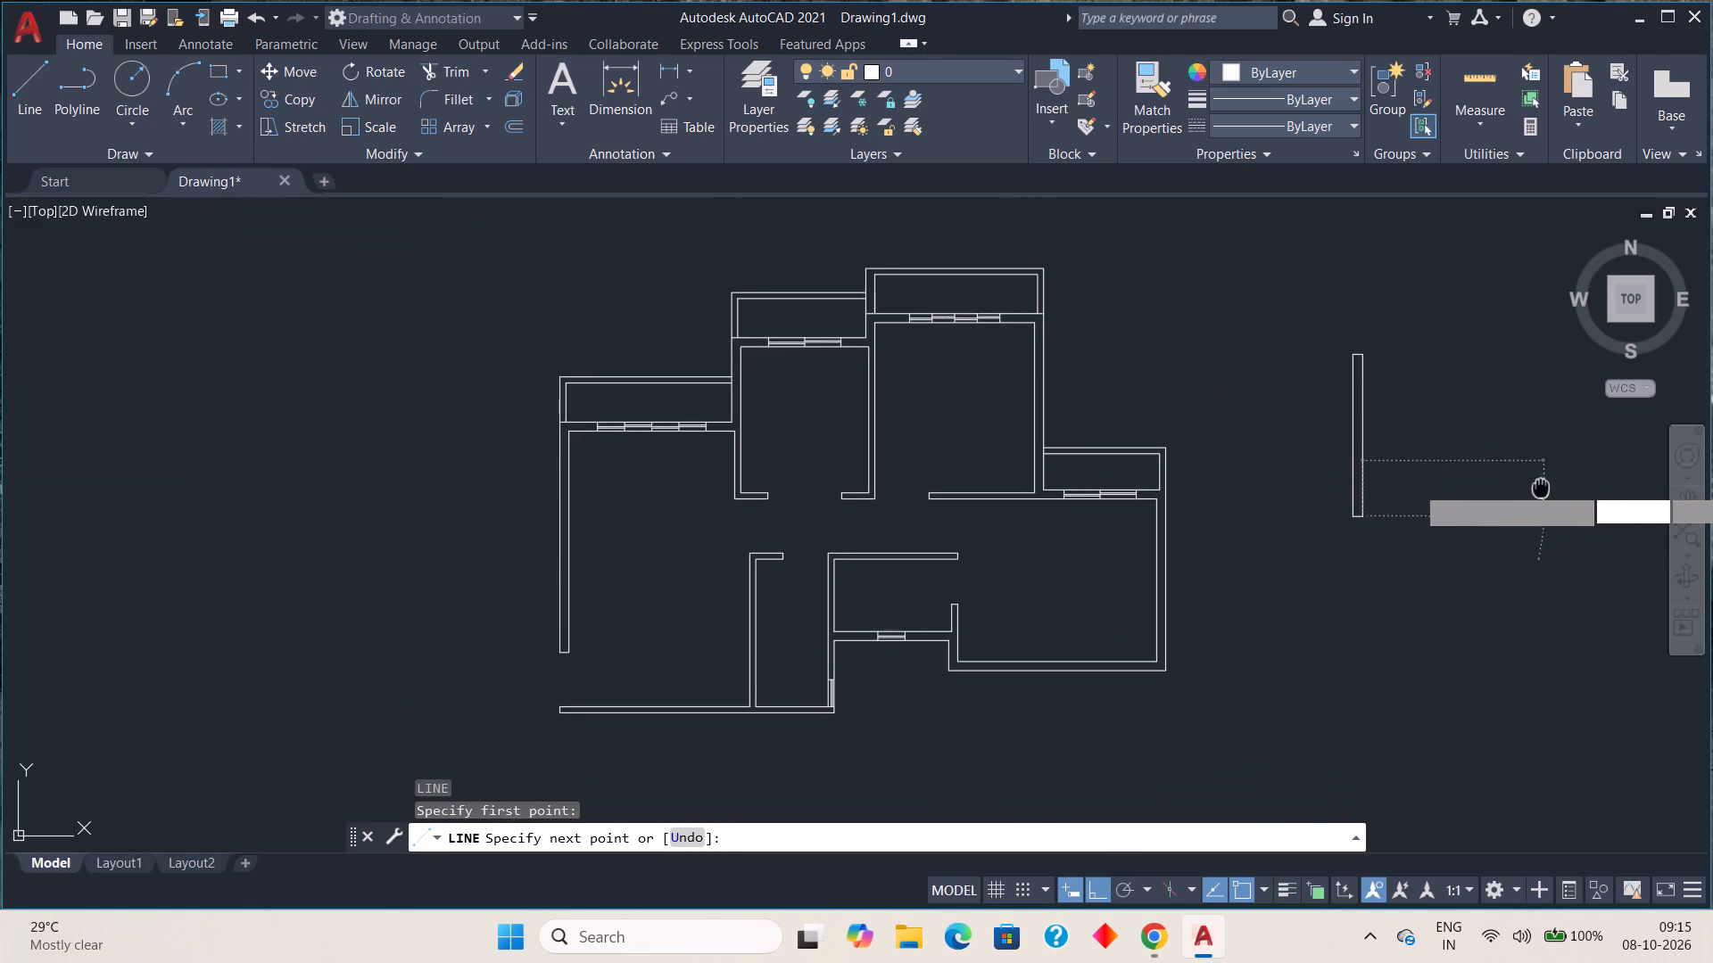
middle_click_drag(1535, 488, 1254, 546)
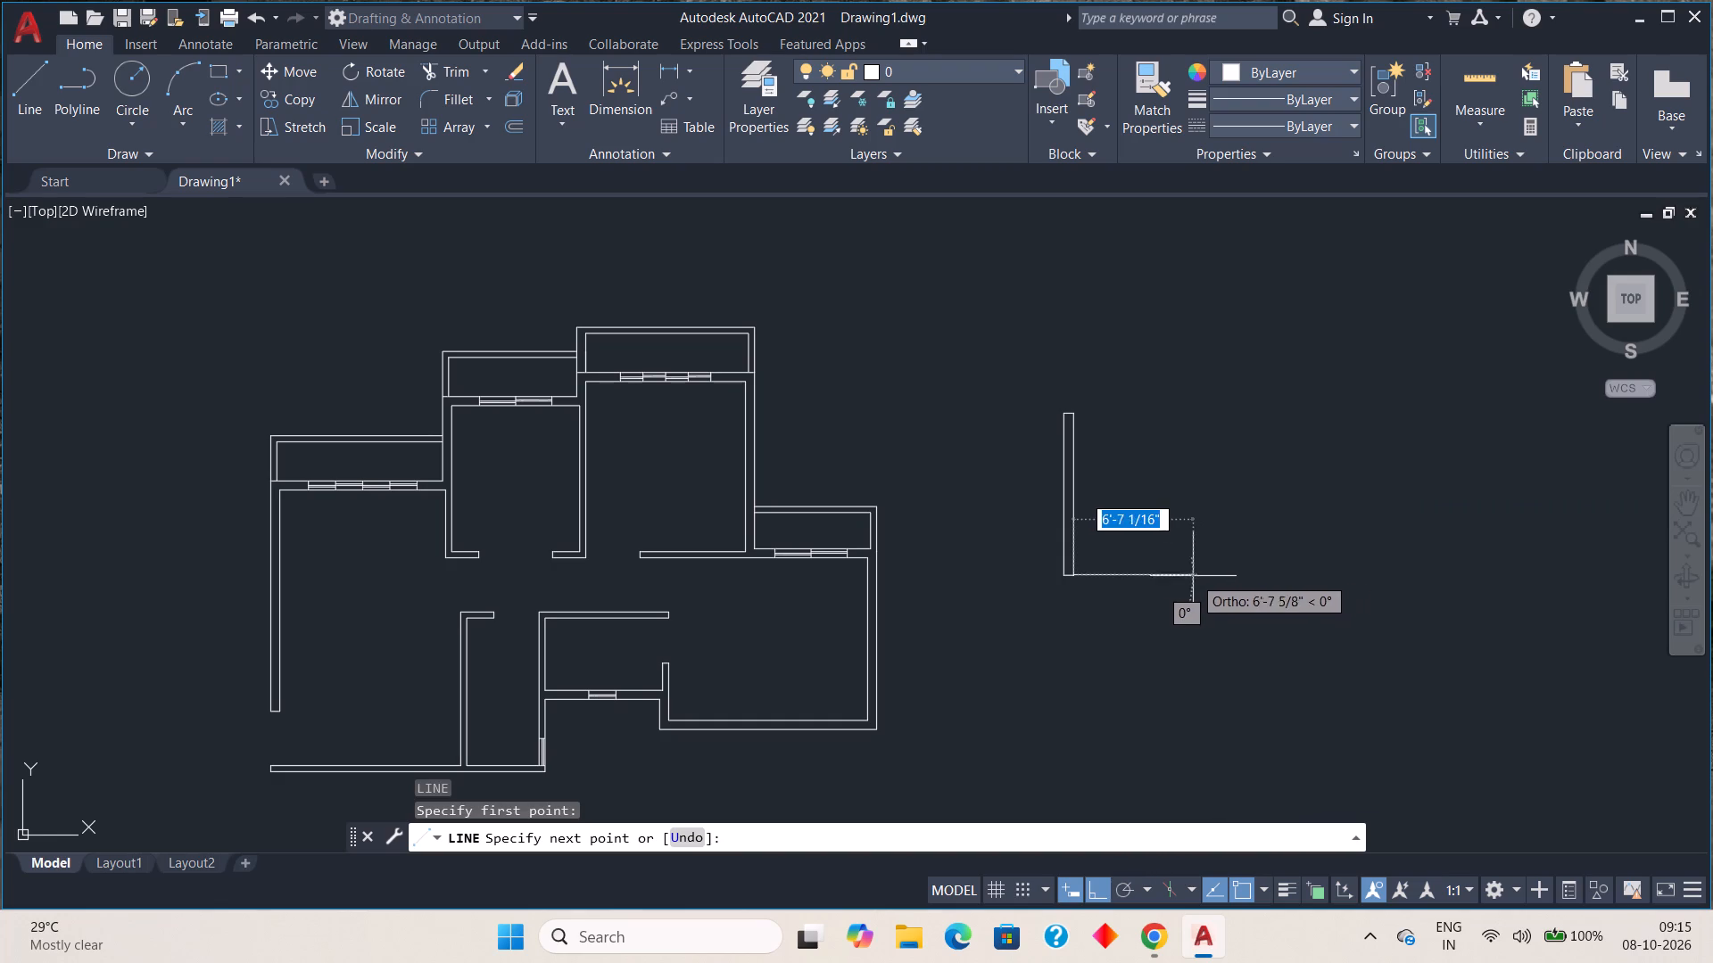
left_click(1192, 574)
key("Escape")
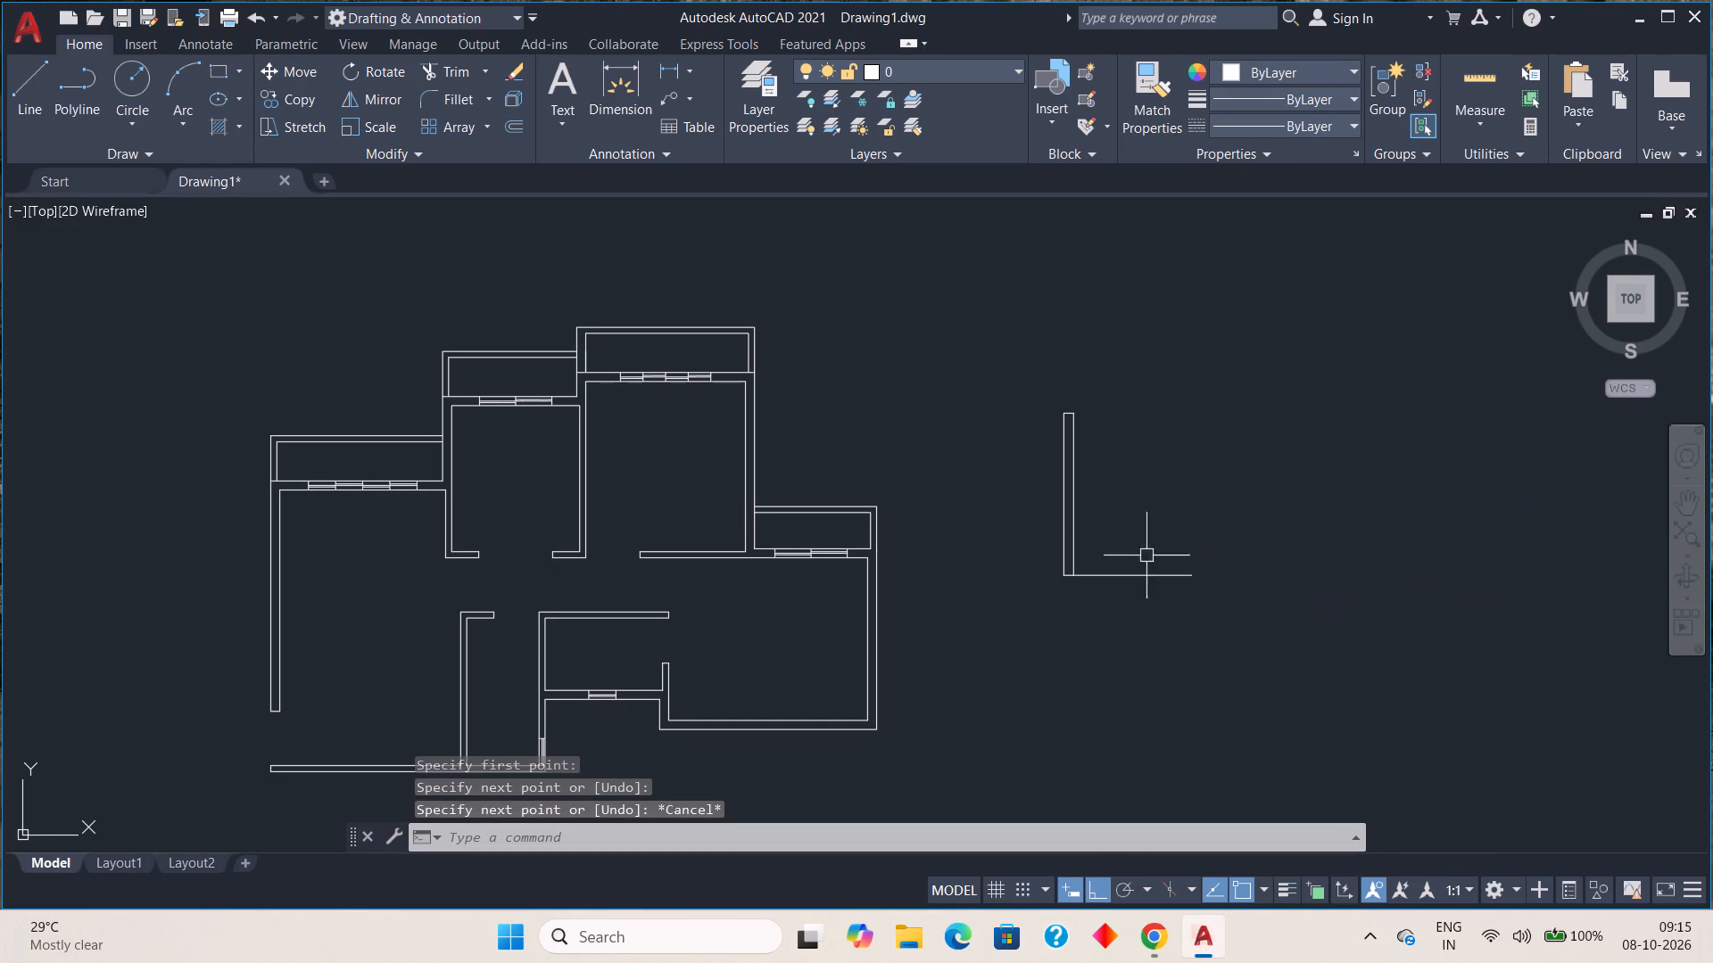
Draw a three-point arc from the door leaf's upper-right corner through the horizontal line's free end, ending about 14' farther west.
left_click(167, 79)
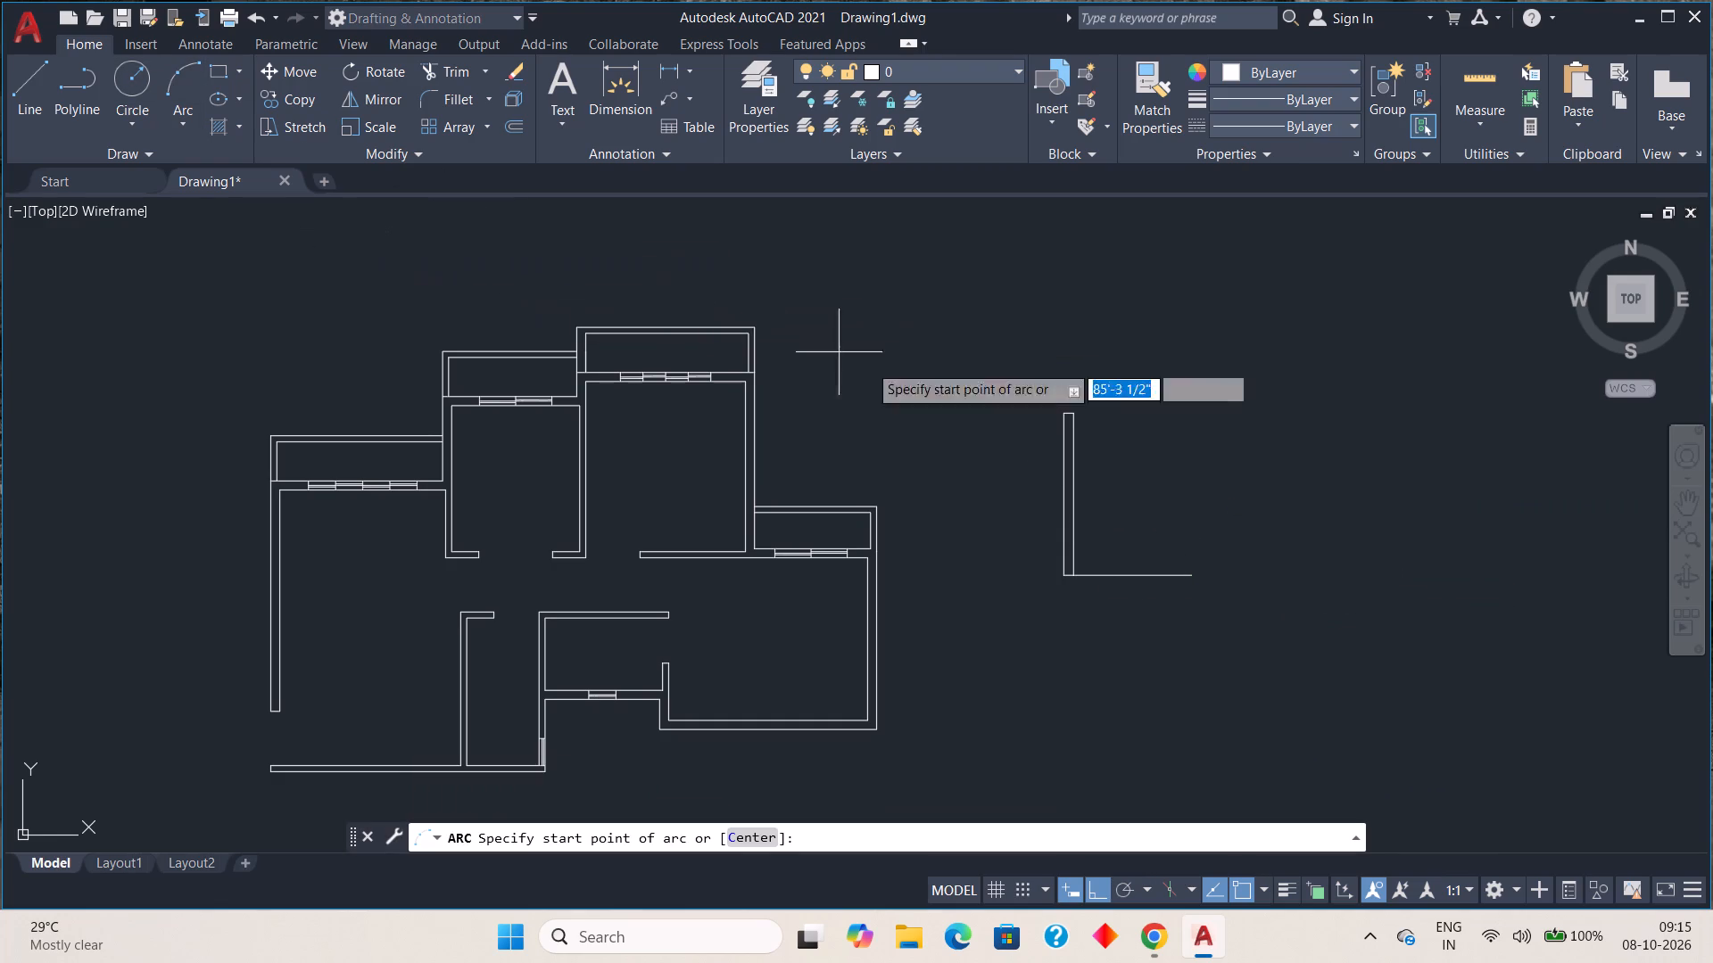
scroll(1112, 427, "up", 2)
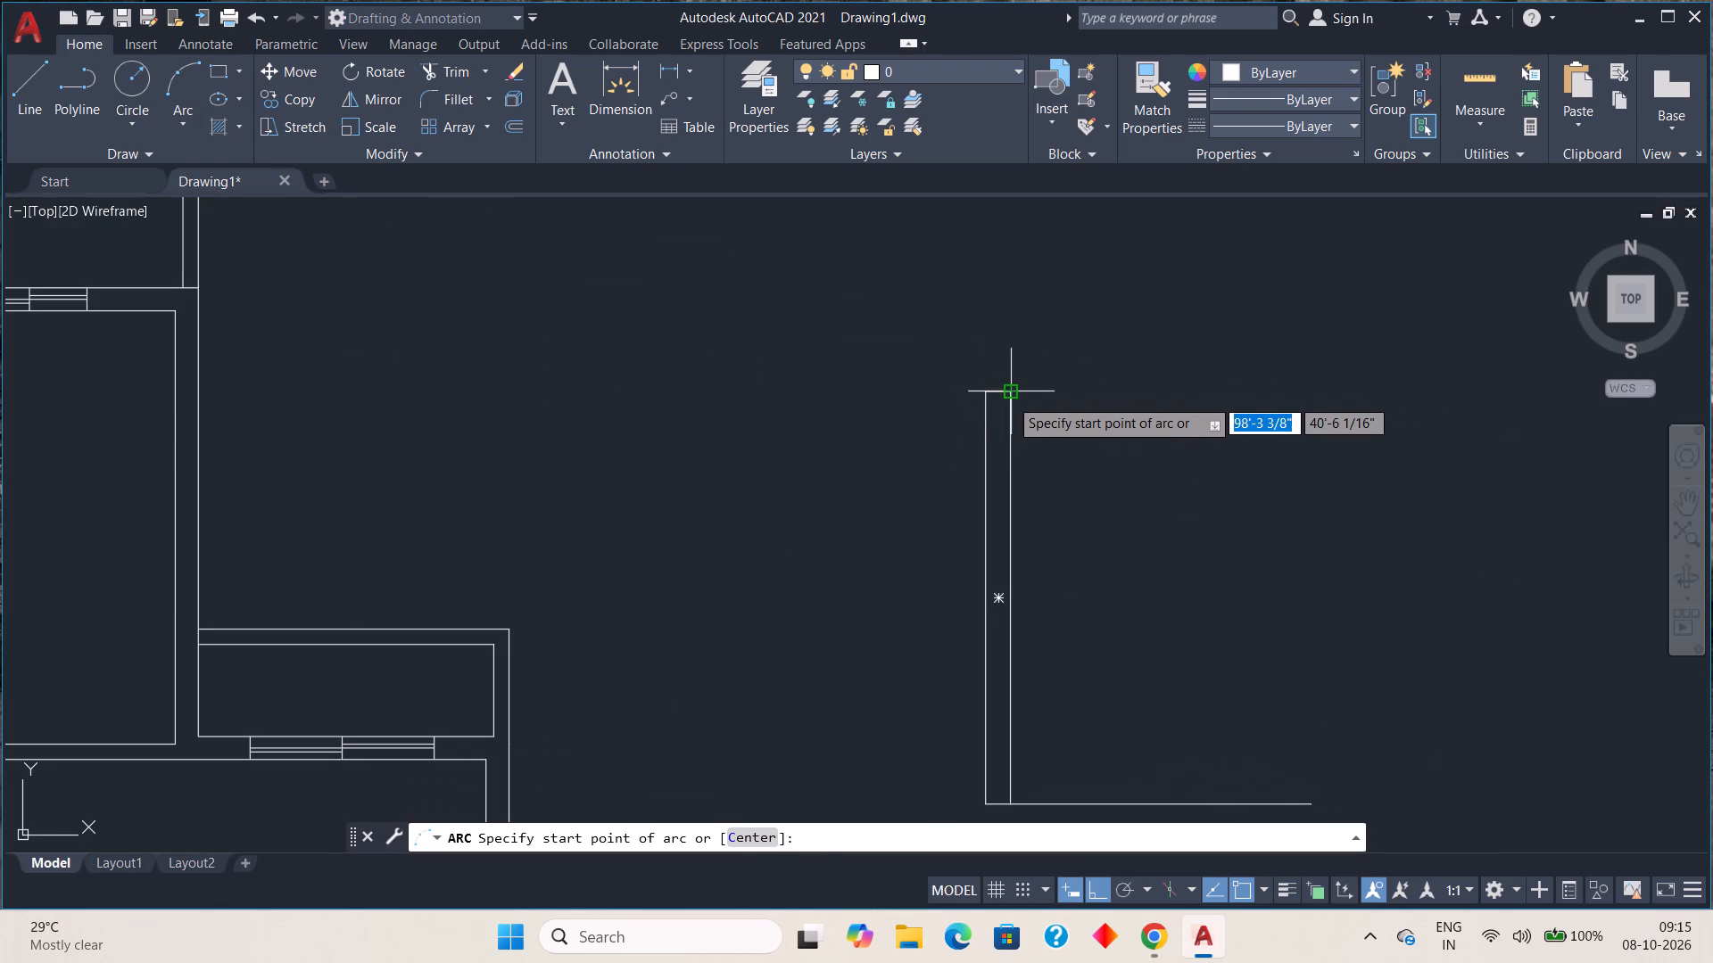
left_click(1009, 397)
middle_click_drag(1149, 540, 1083, 411)
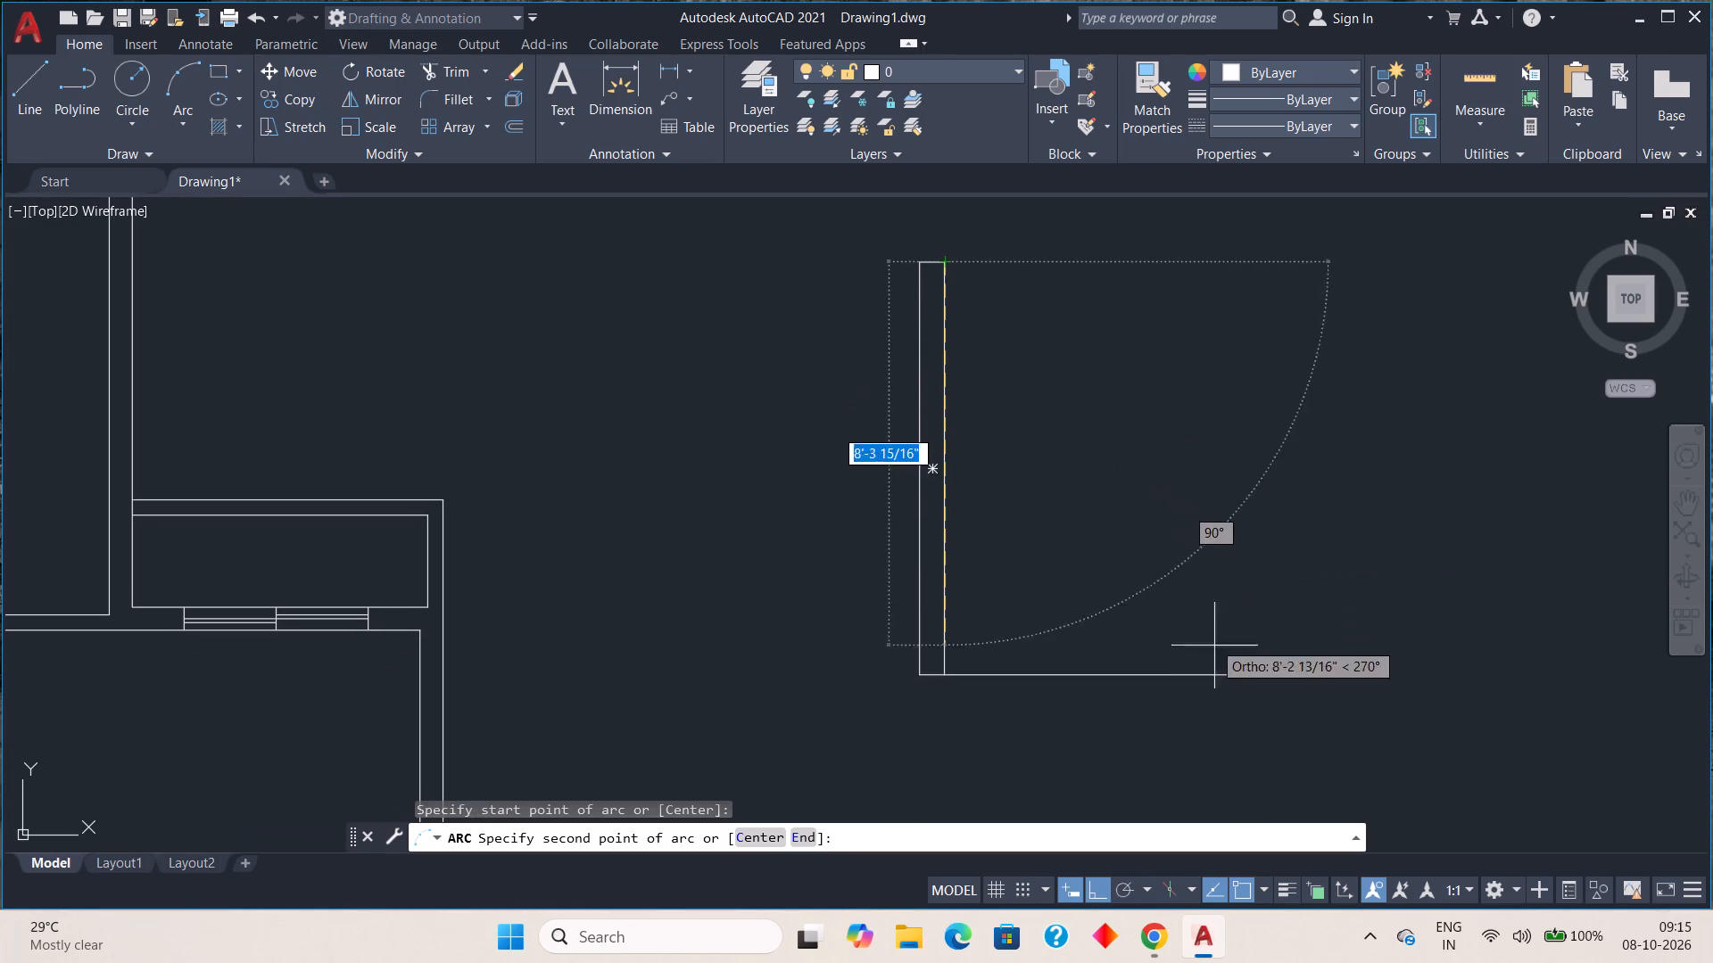
left_click(1245, 680)
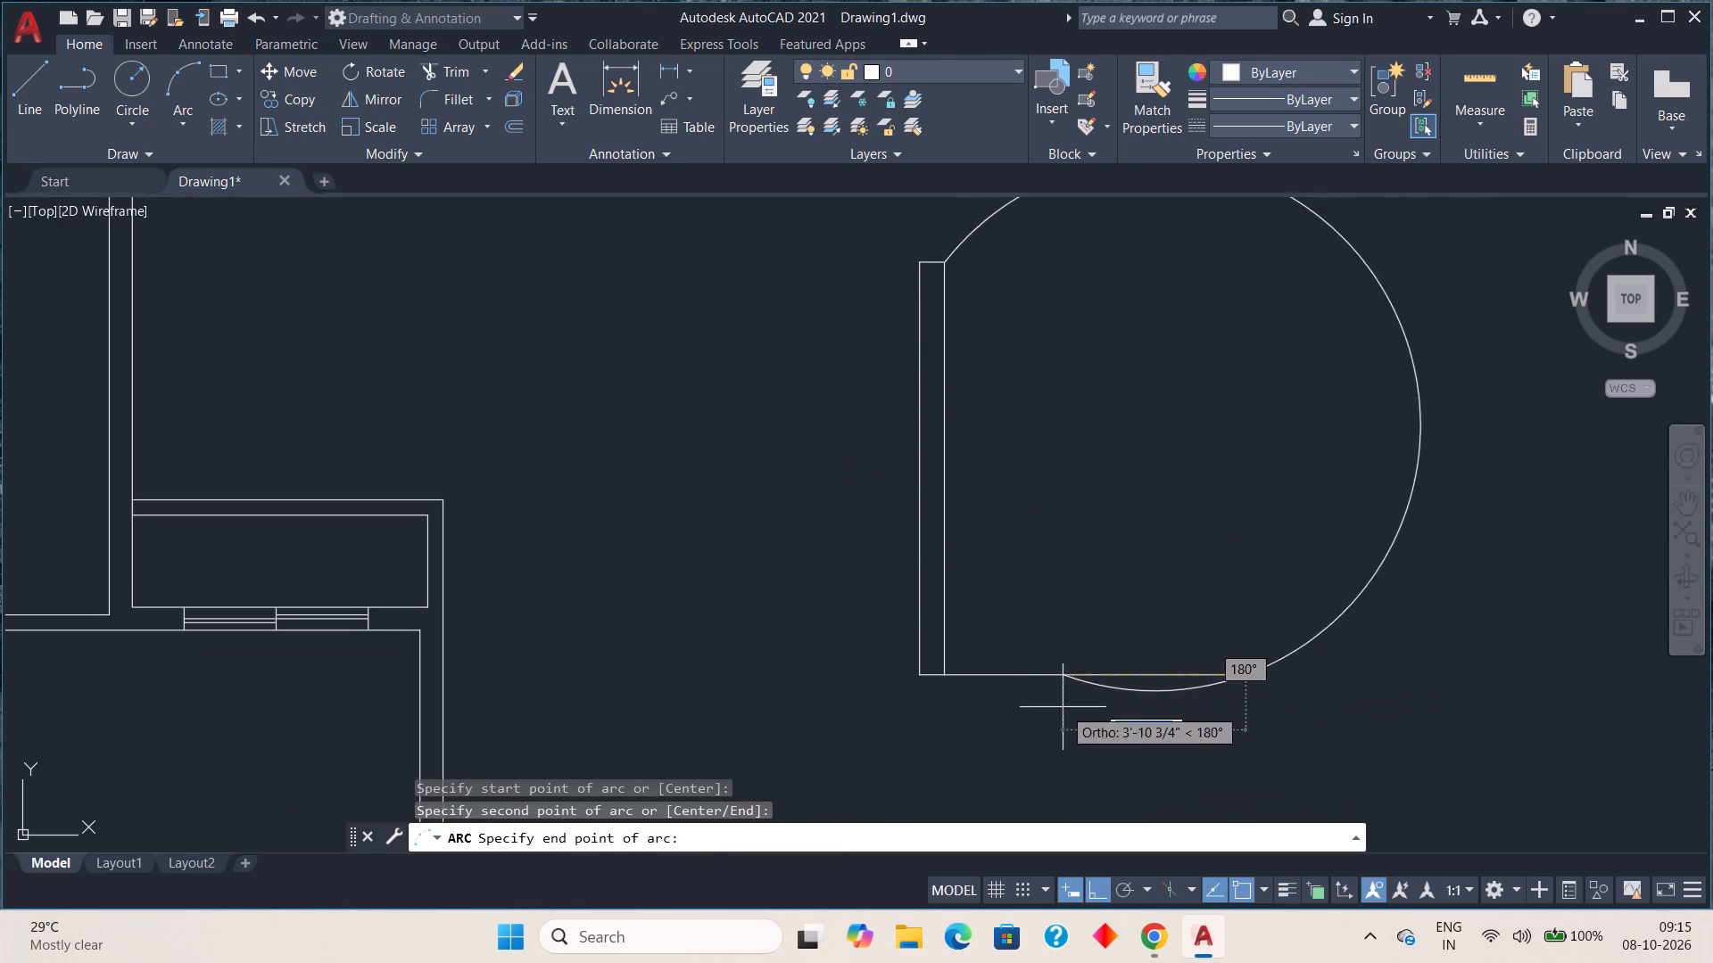
left_click(587, 535)
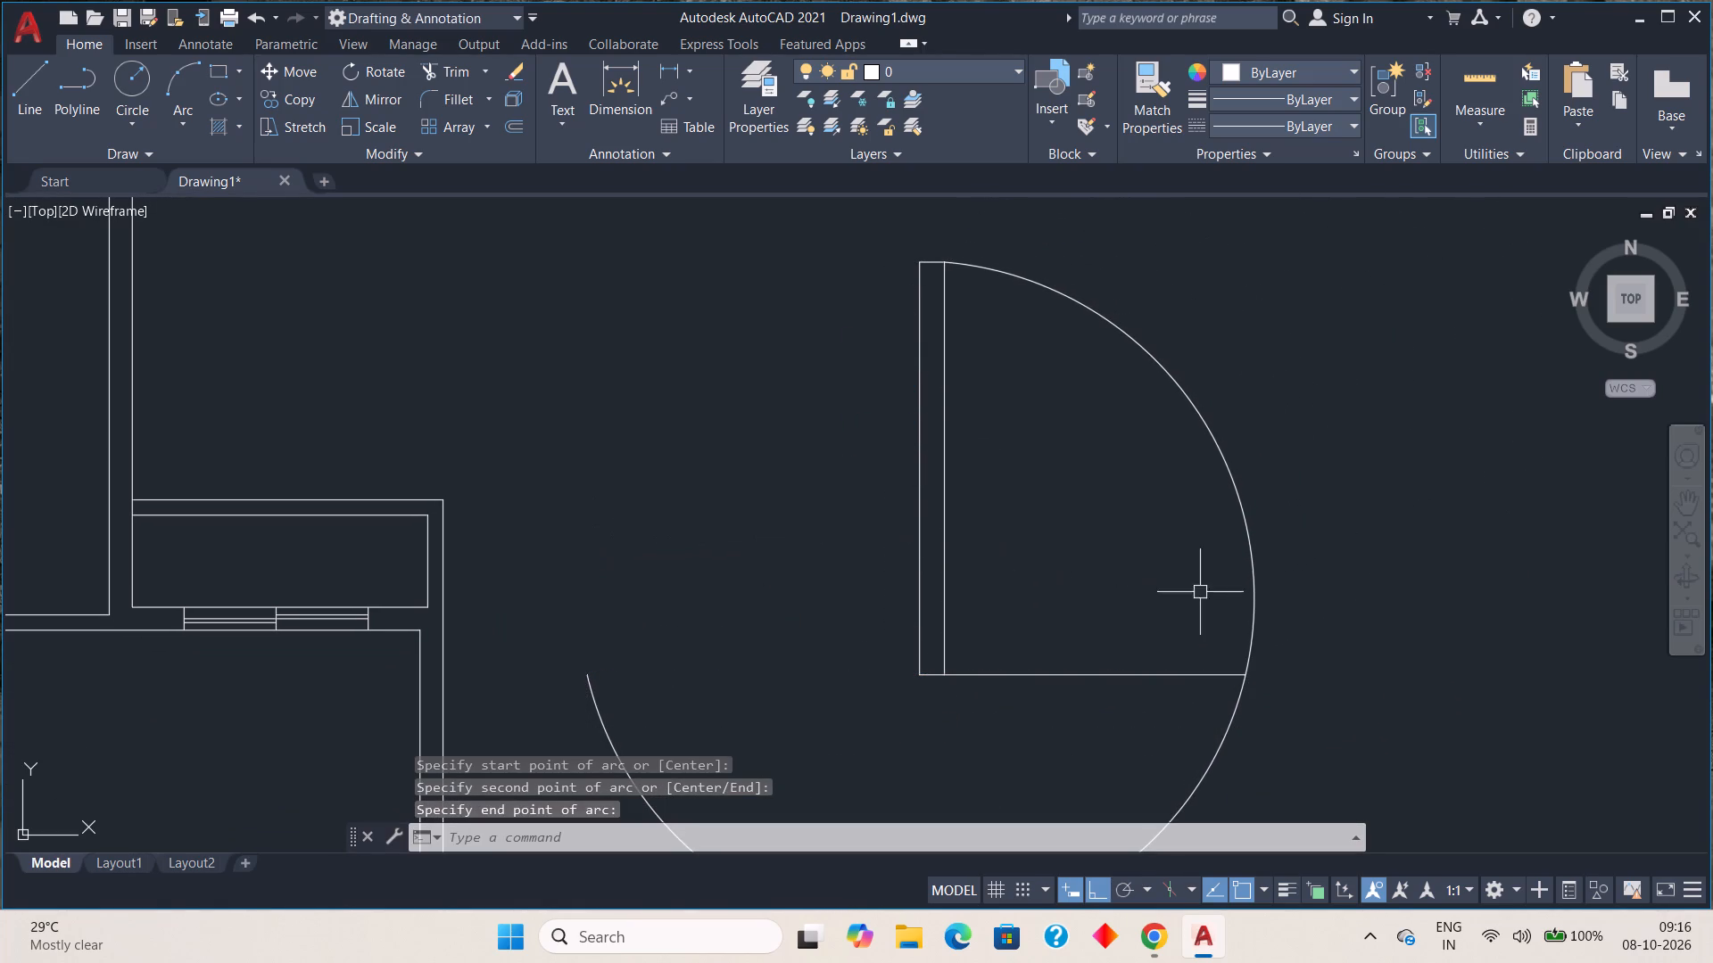
Trim away the arc portion below the horizontal line and remove the line, leaving the door leaf and its swing arc.
scroll(1293, 639, "down", 1)
middle_click_drag(1282, 636, 1099, 477)
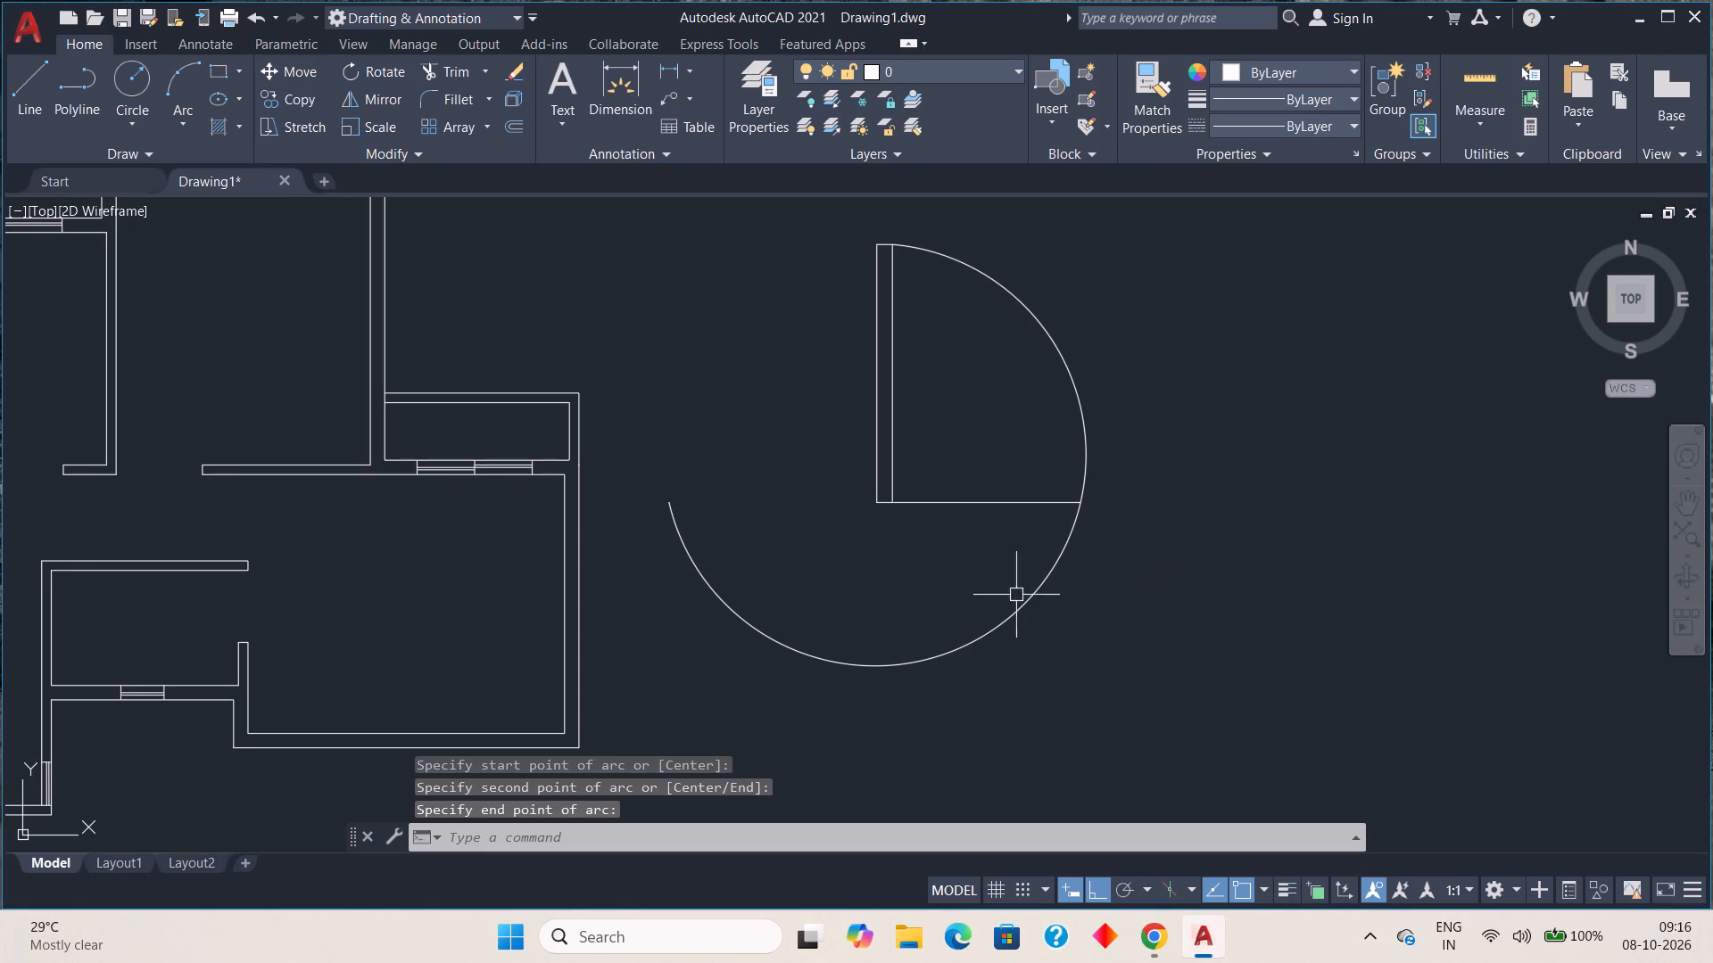
left_click(458, 65)
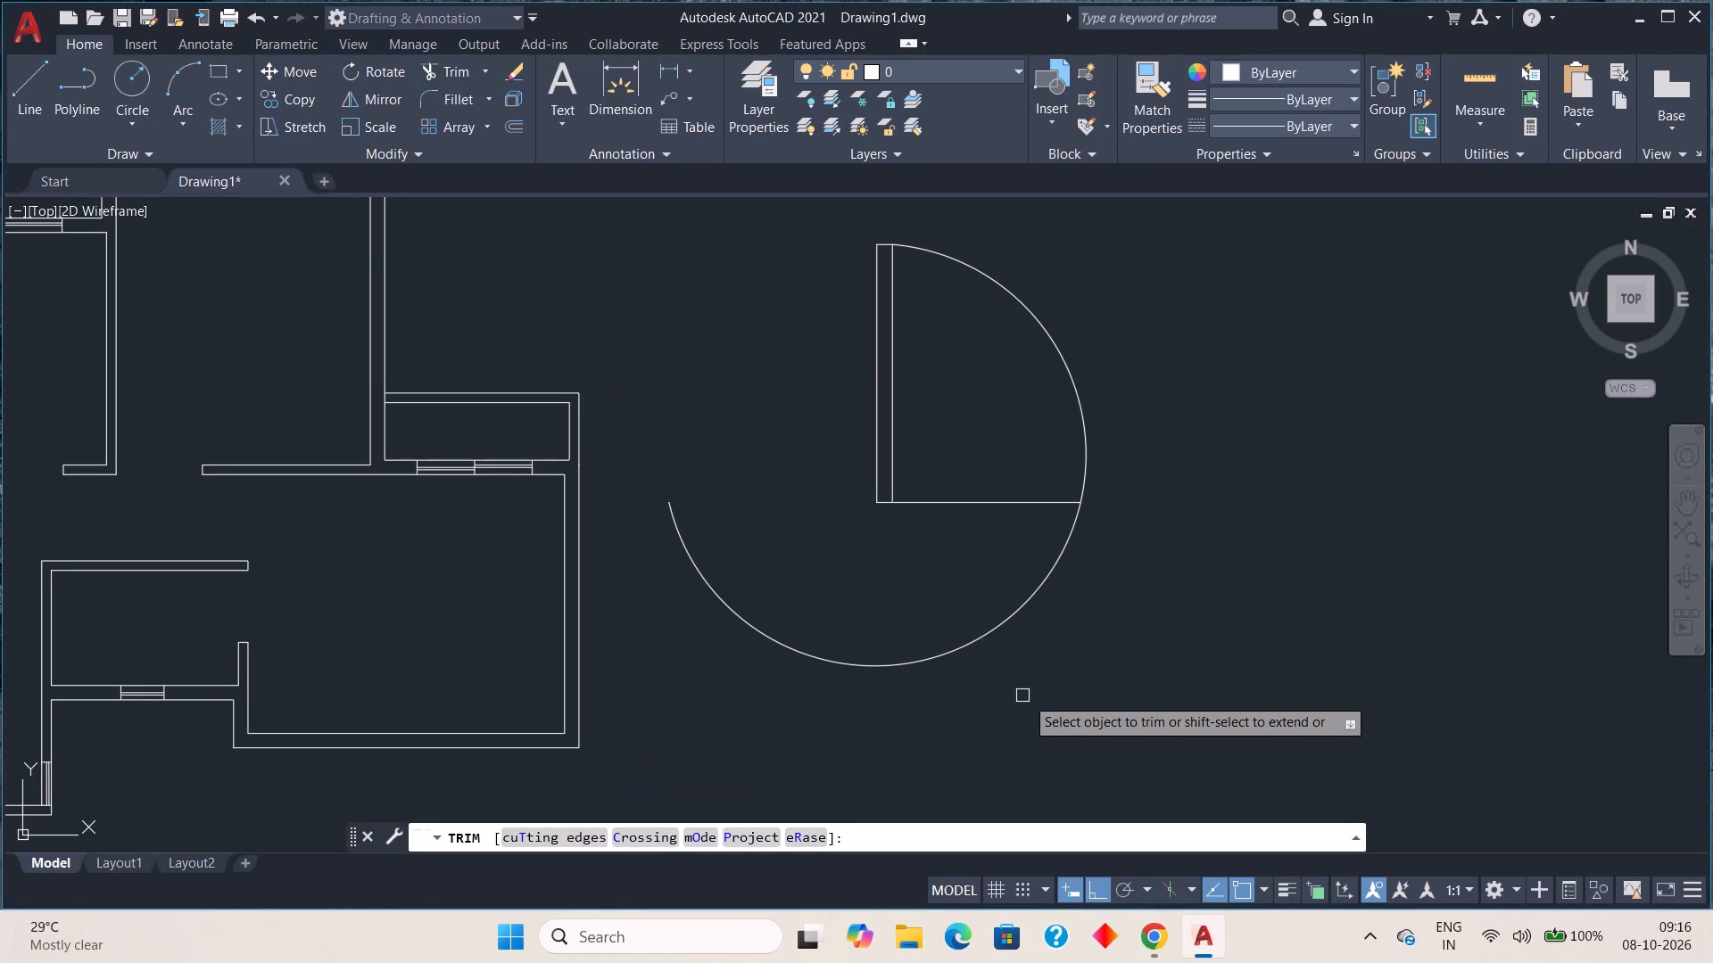
left_click(996, 629)
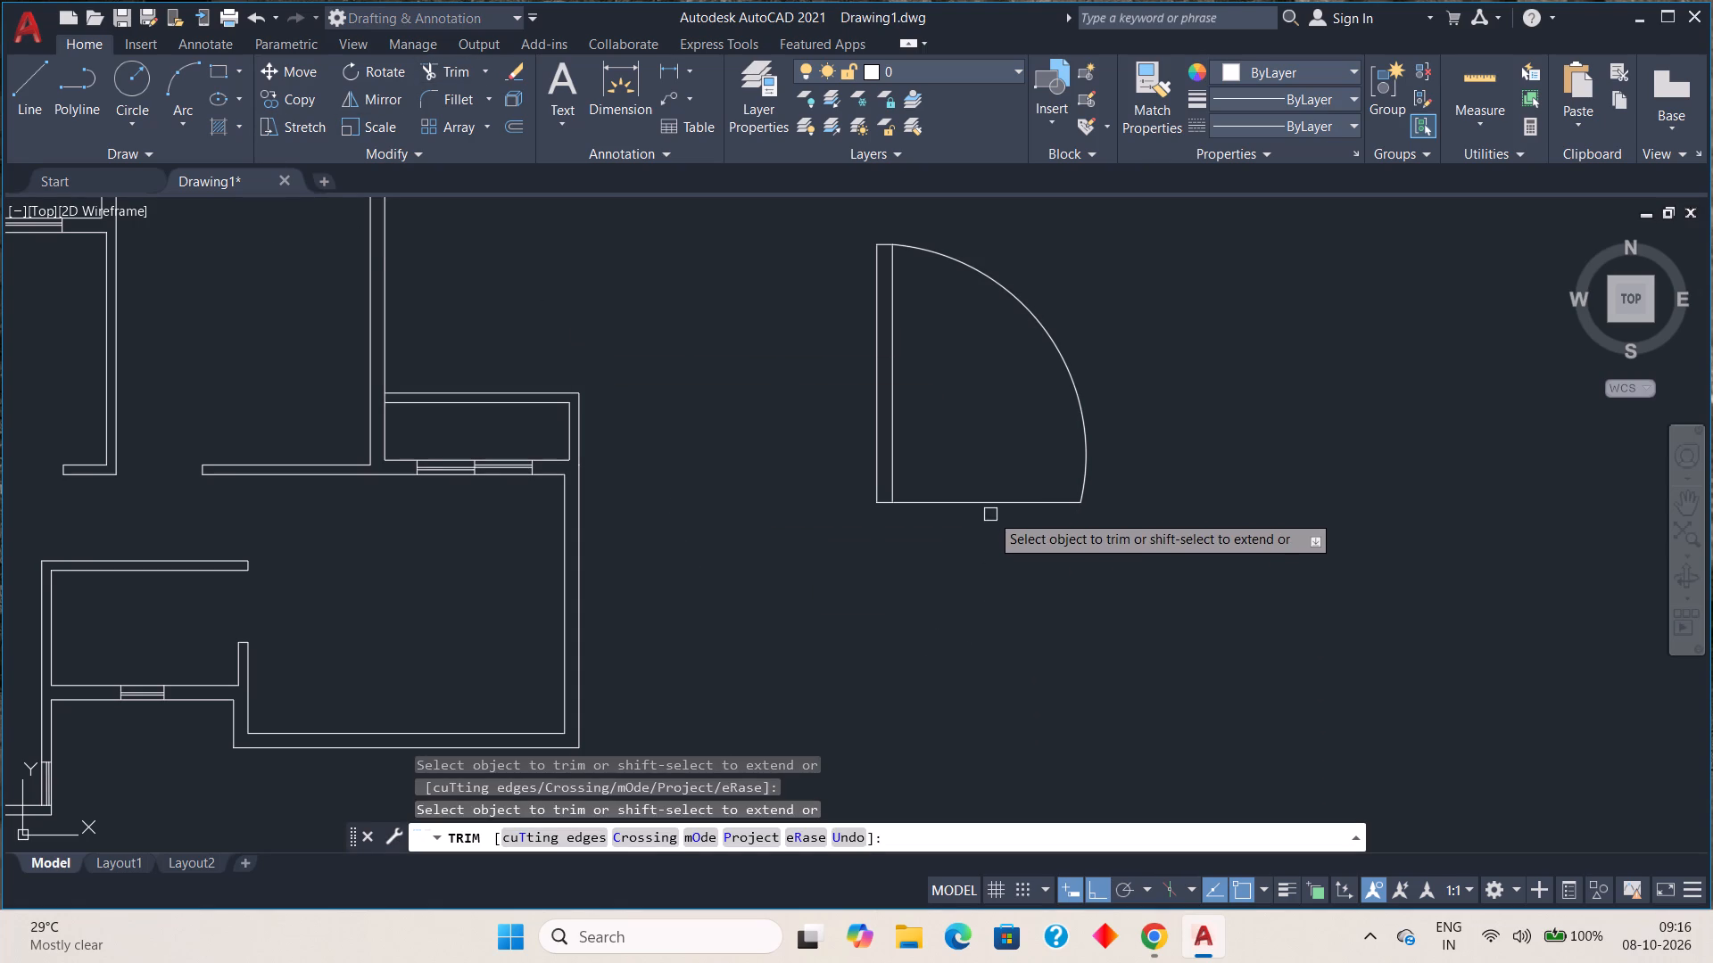
left_click(989, 505)
scroll(1069, 569, "down", 1)
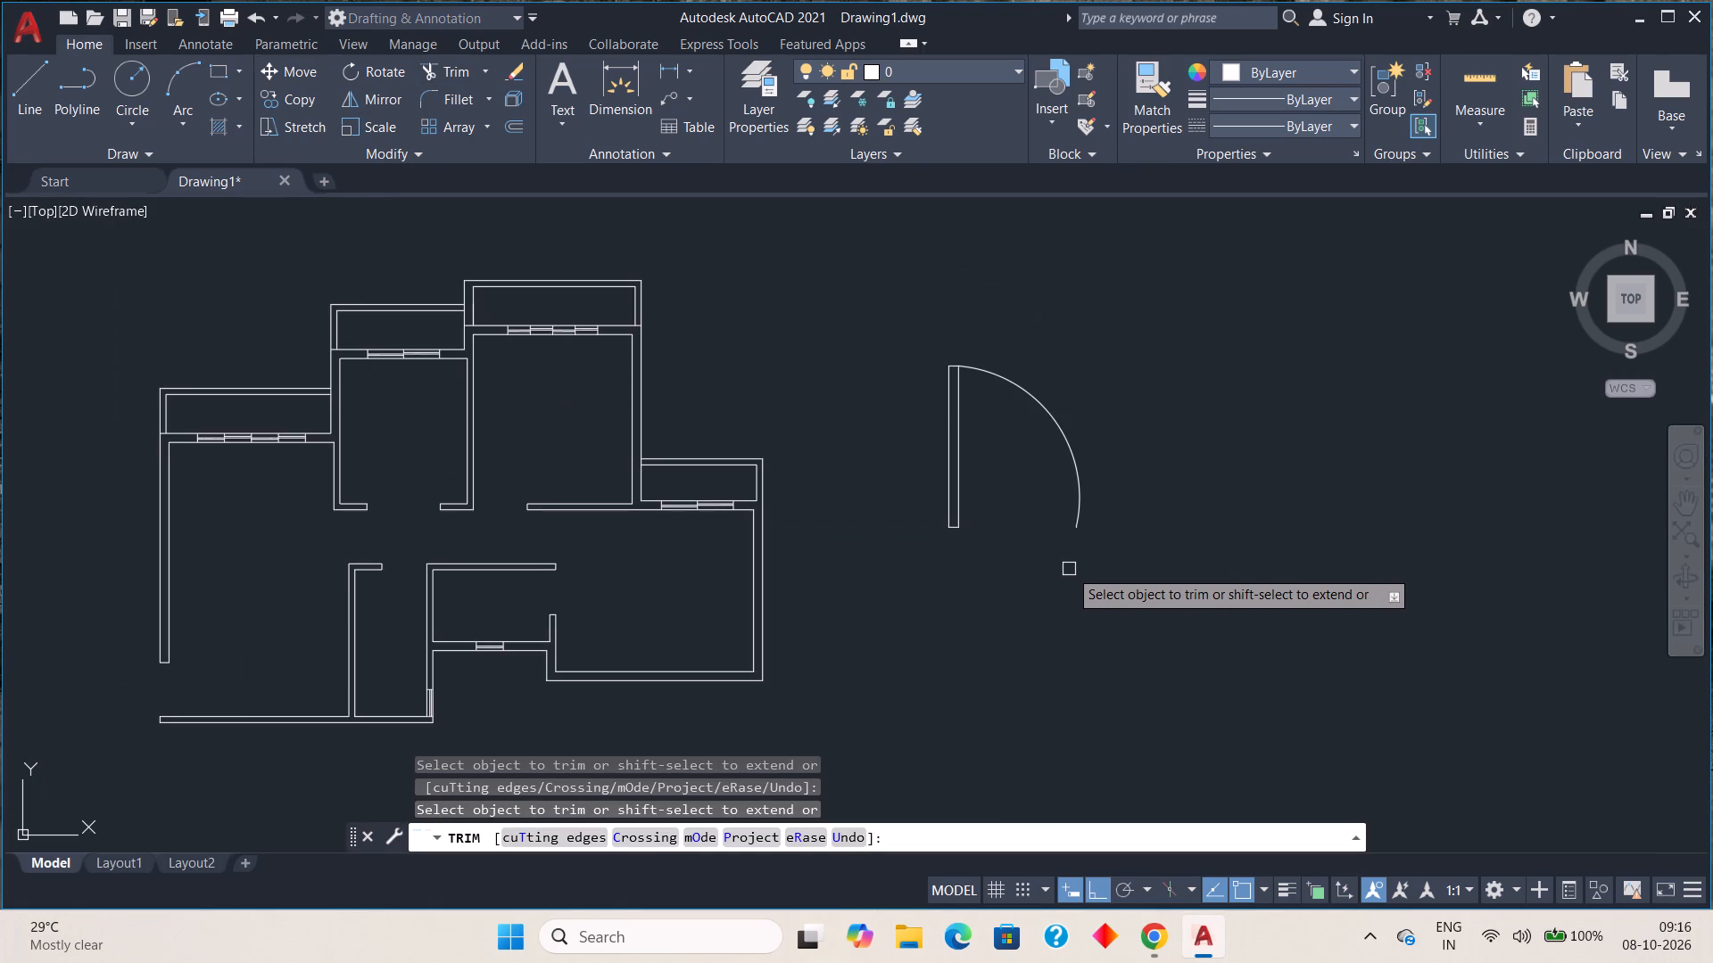
middle_click_drag(1042, 582, 1113, 588)
scroll(1111, 588, "down", 1)
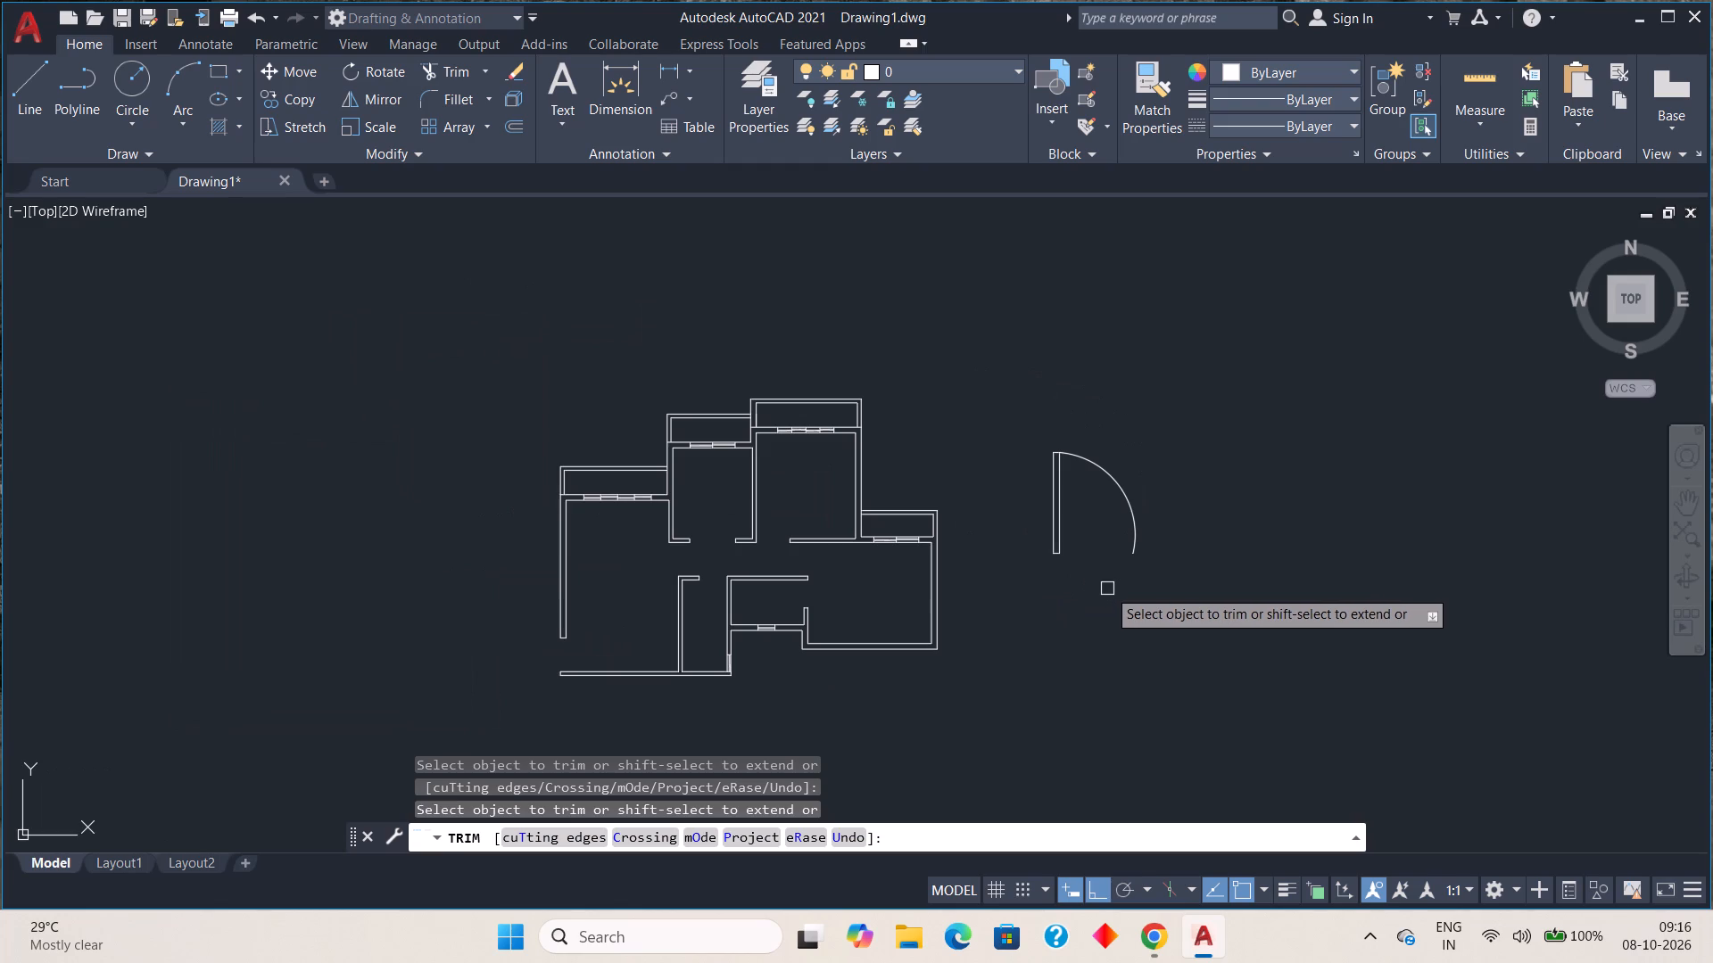
key("Escape")
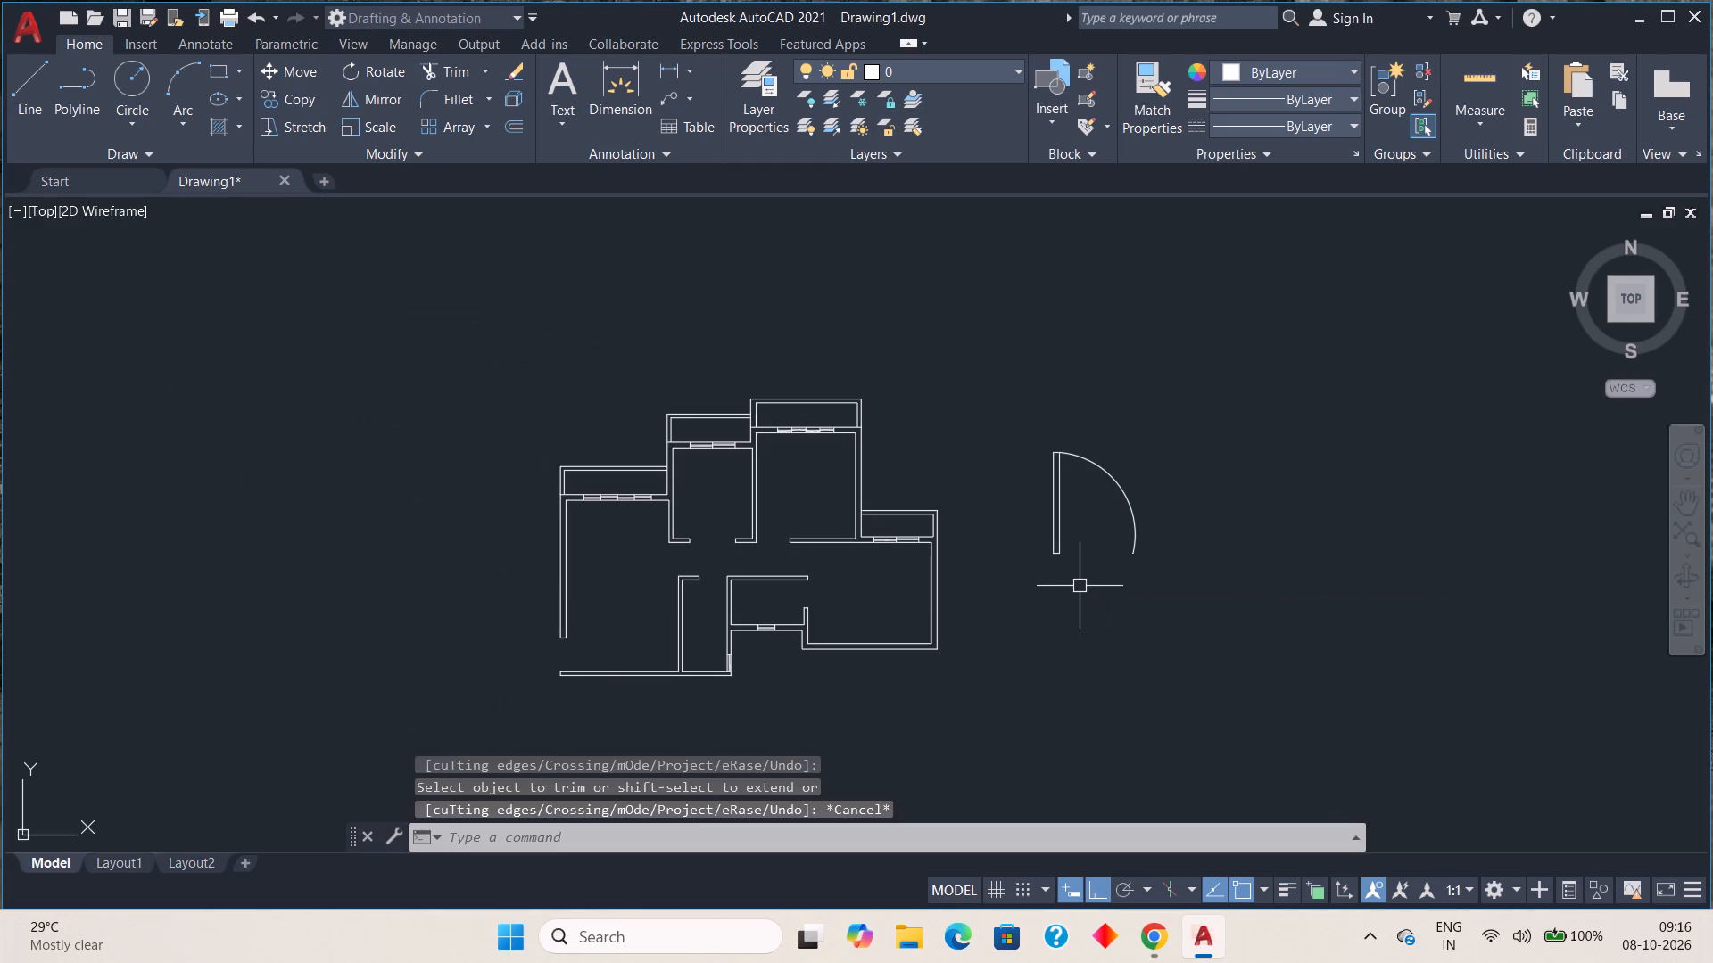
Move the door leaf and arc by the leaf's lower-left corner to the west jamb of the largest upper room's doorway.
left_click(977, 415)
left_click(1179, 597)
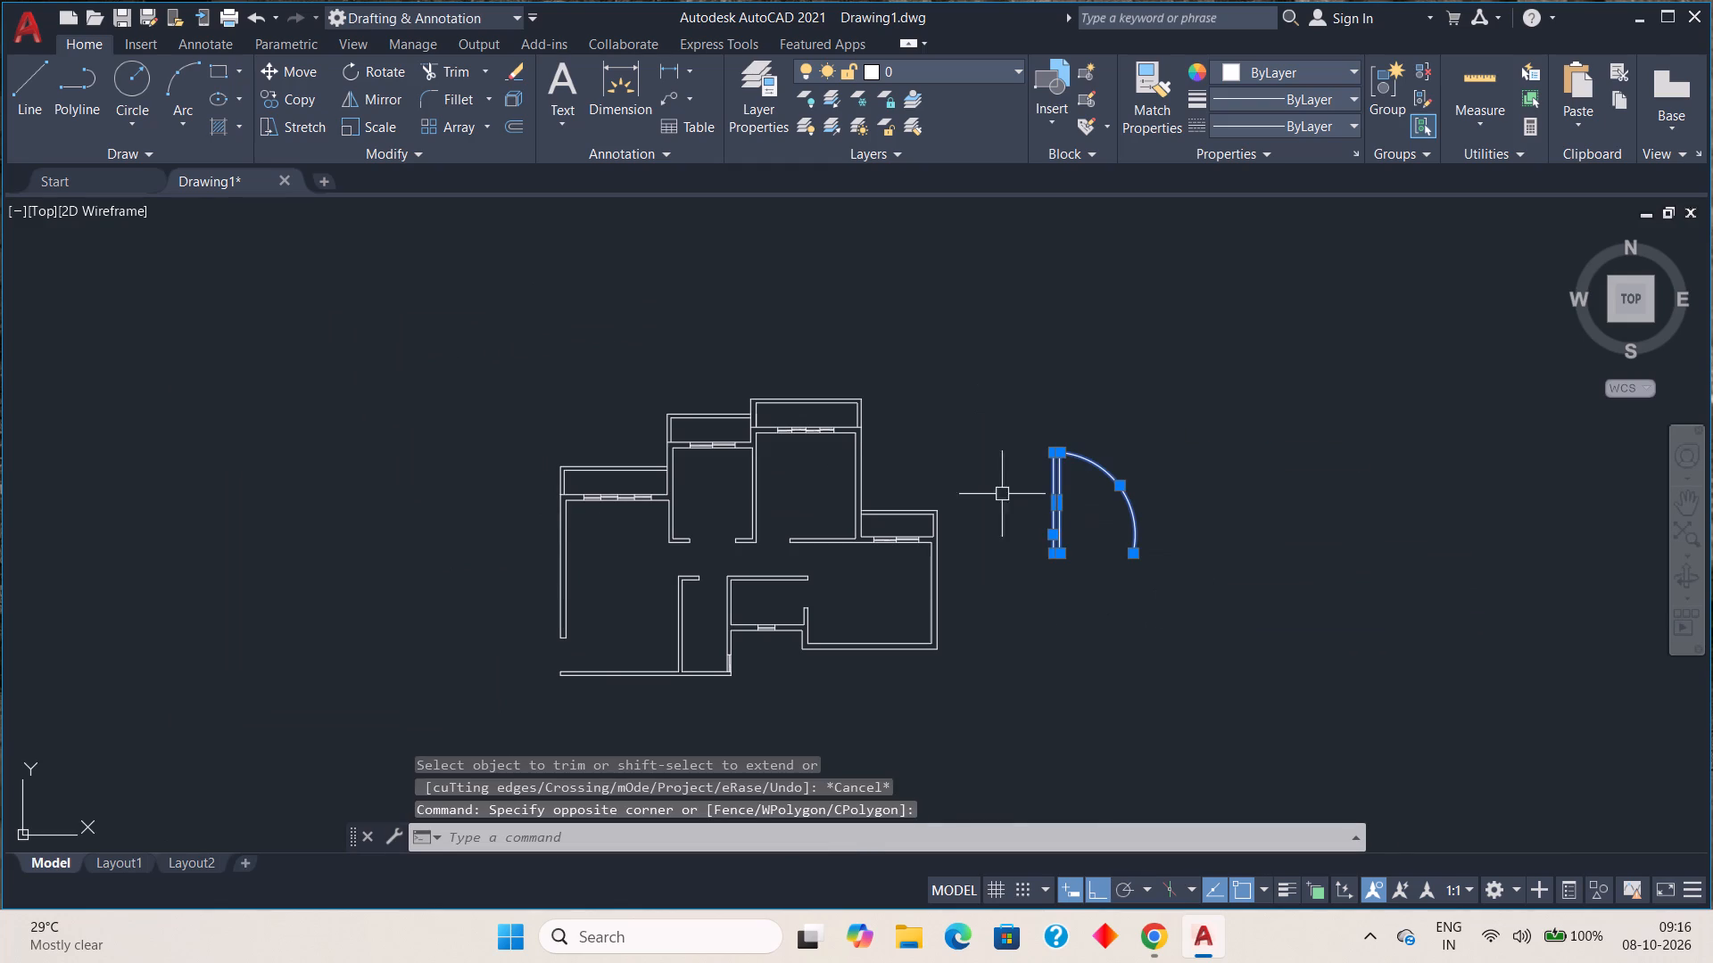
left_click(263, 65)
scroll(1034, 571, "up", 1)
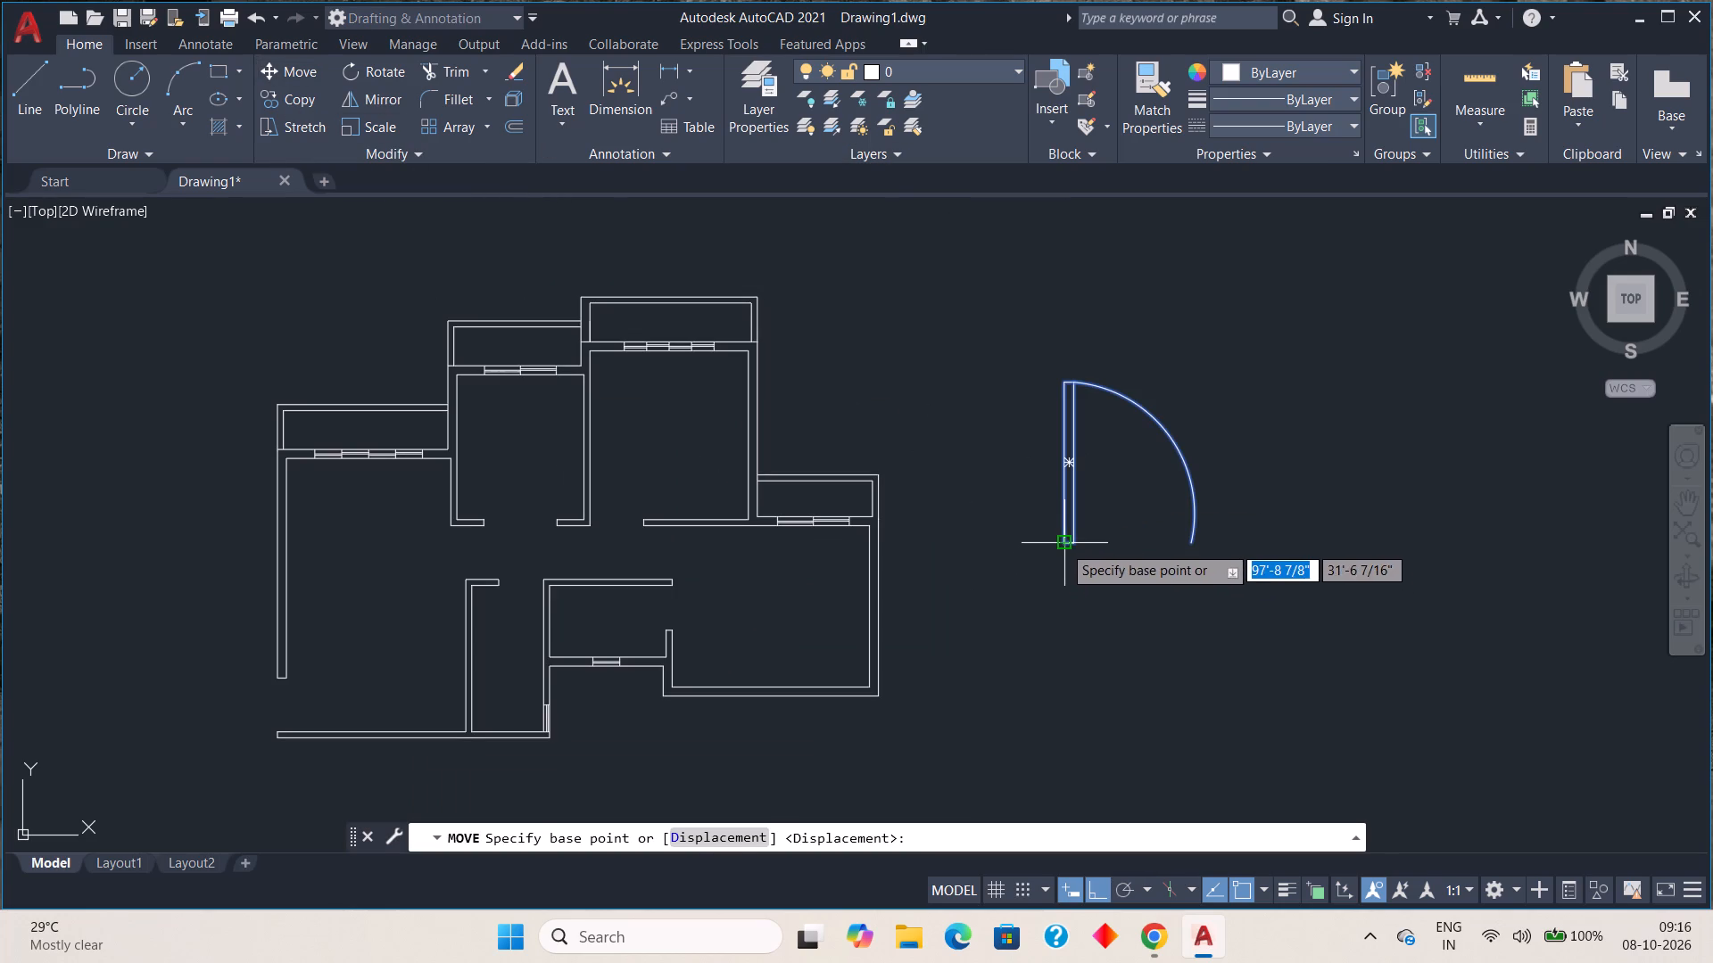
left_click(1063, 544)
scroll(619, 539, "up", 2)
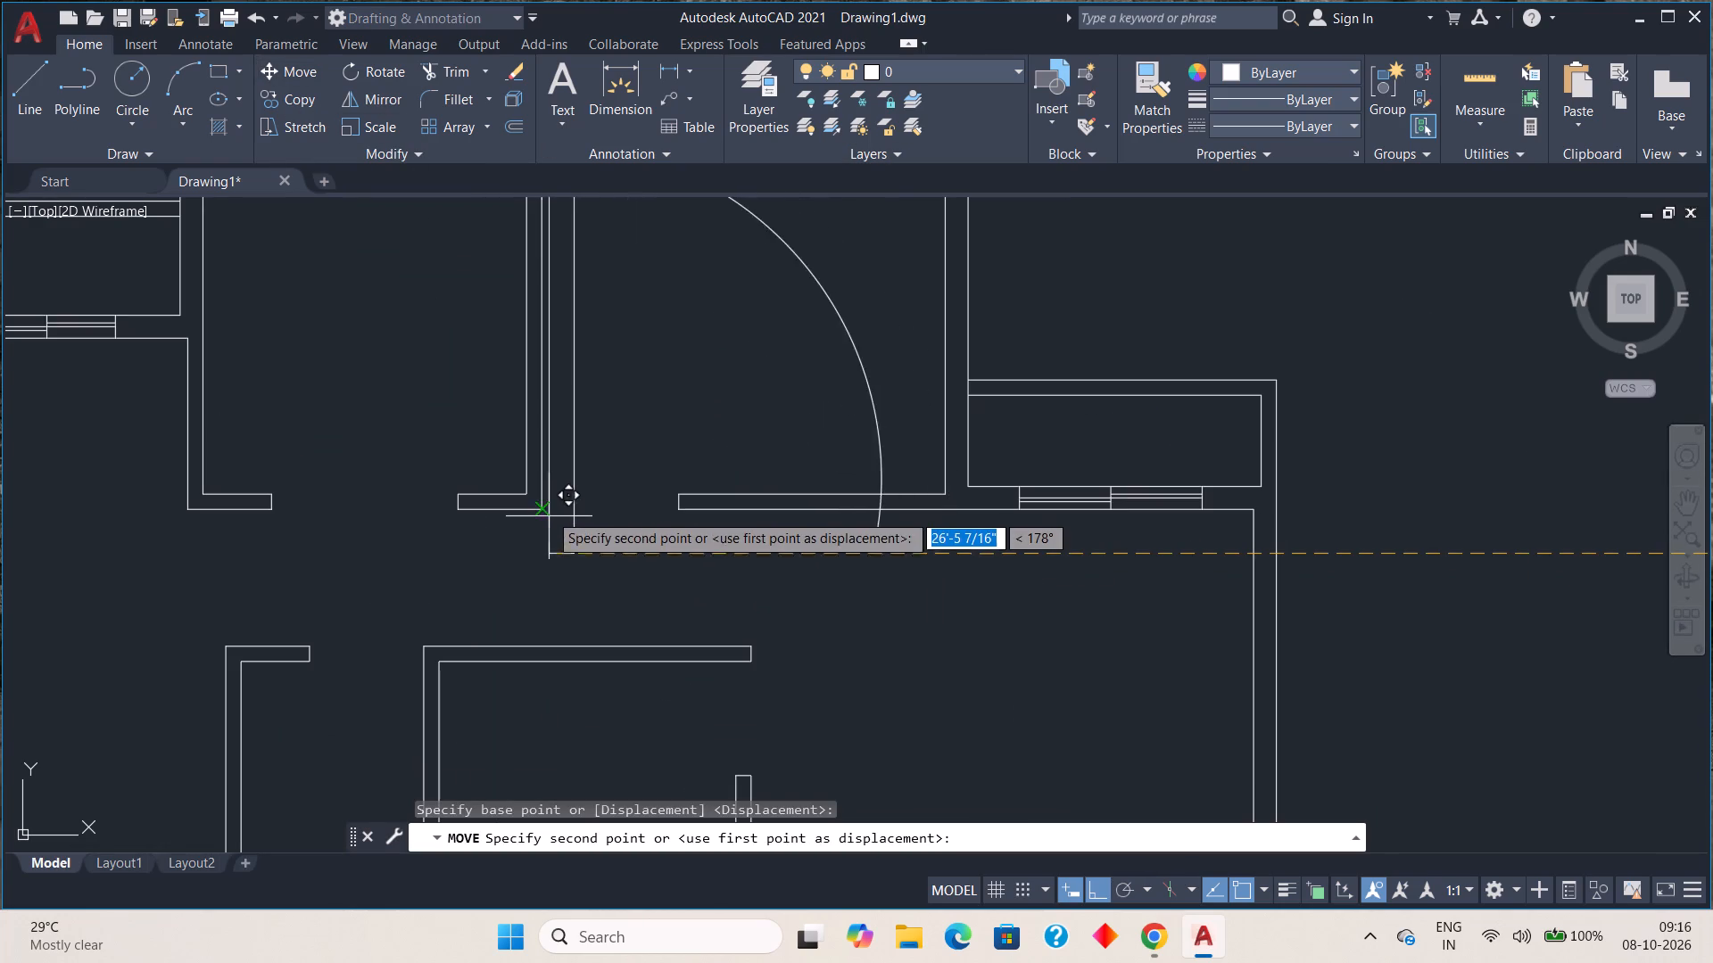
left_click(545, 508)
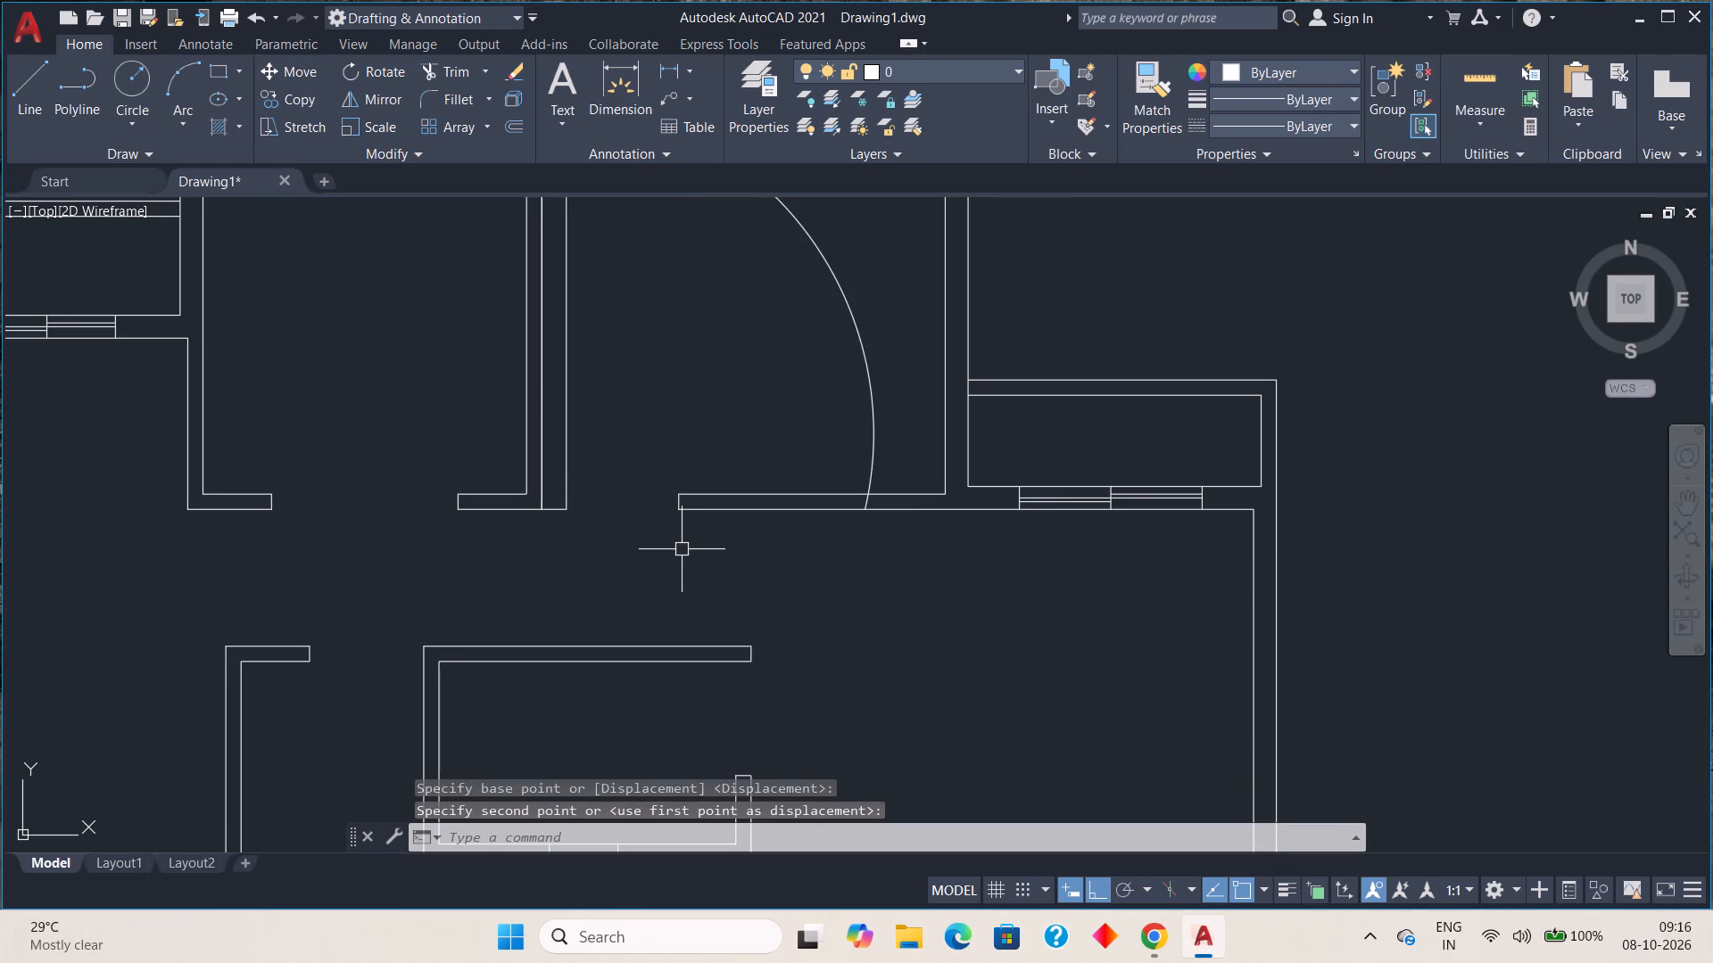
Scale the door leaf and arc down from the leaf's lower-left corner until the arc meets the doorway's opposite jamb.
scroll(683, 550, "down", 2)
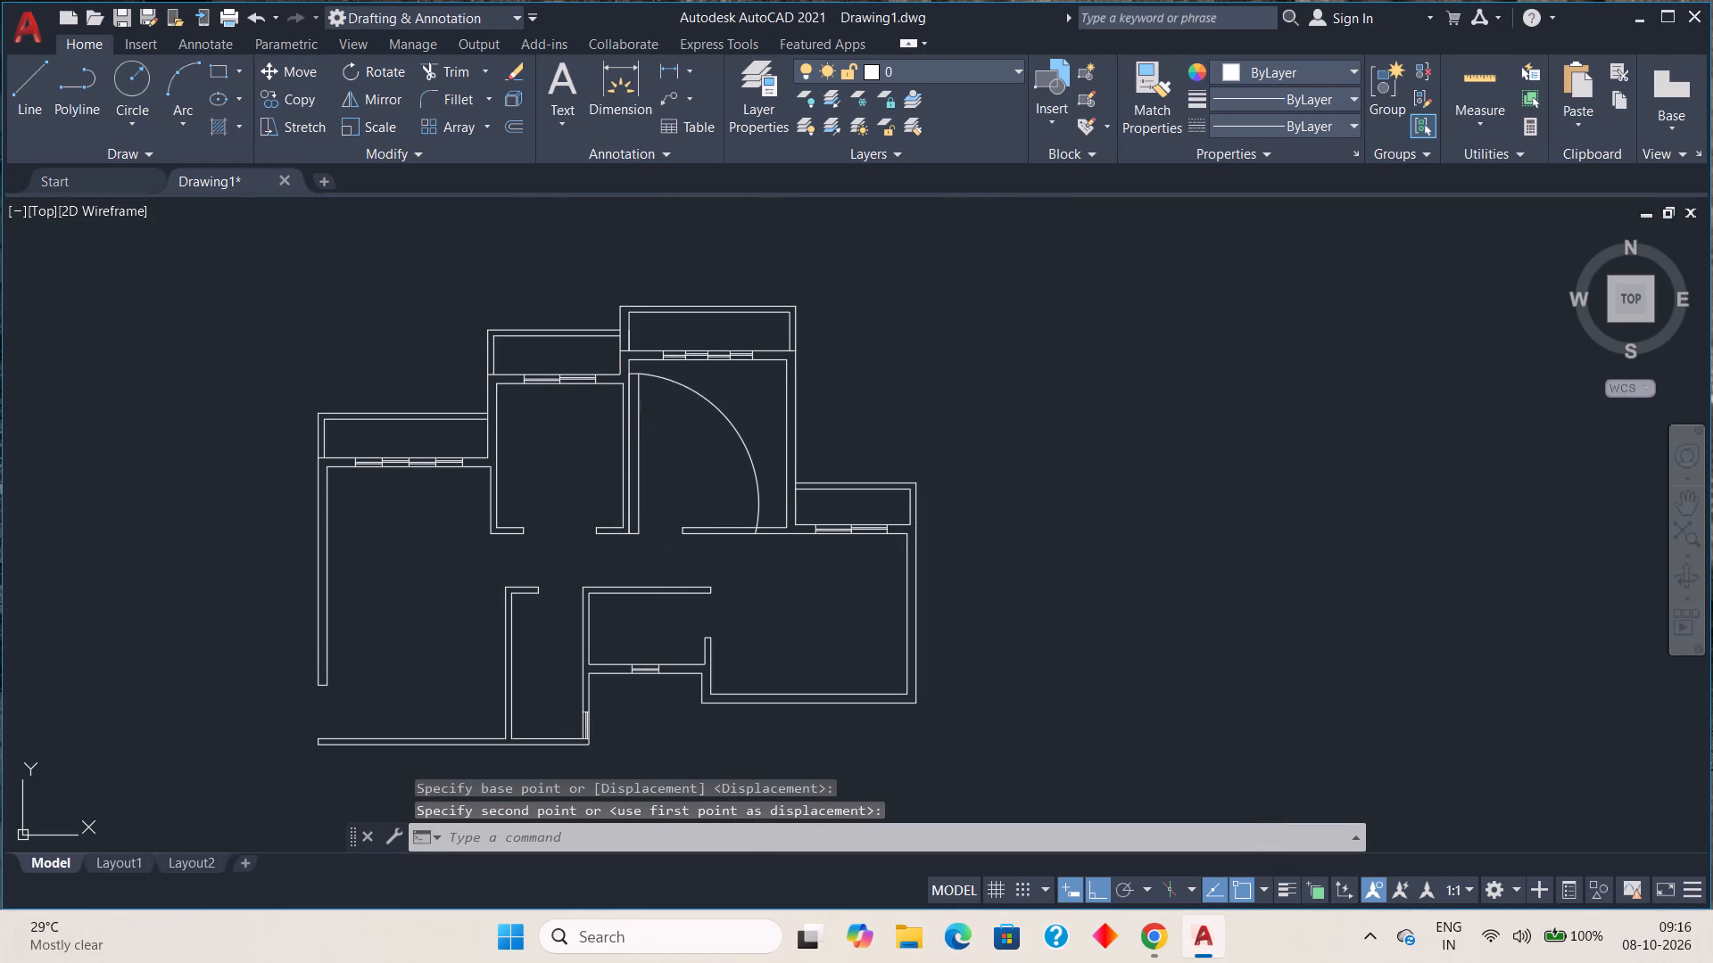
left_click(694, 397)
left_click(641, 424)
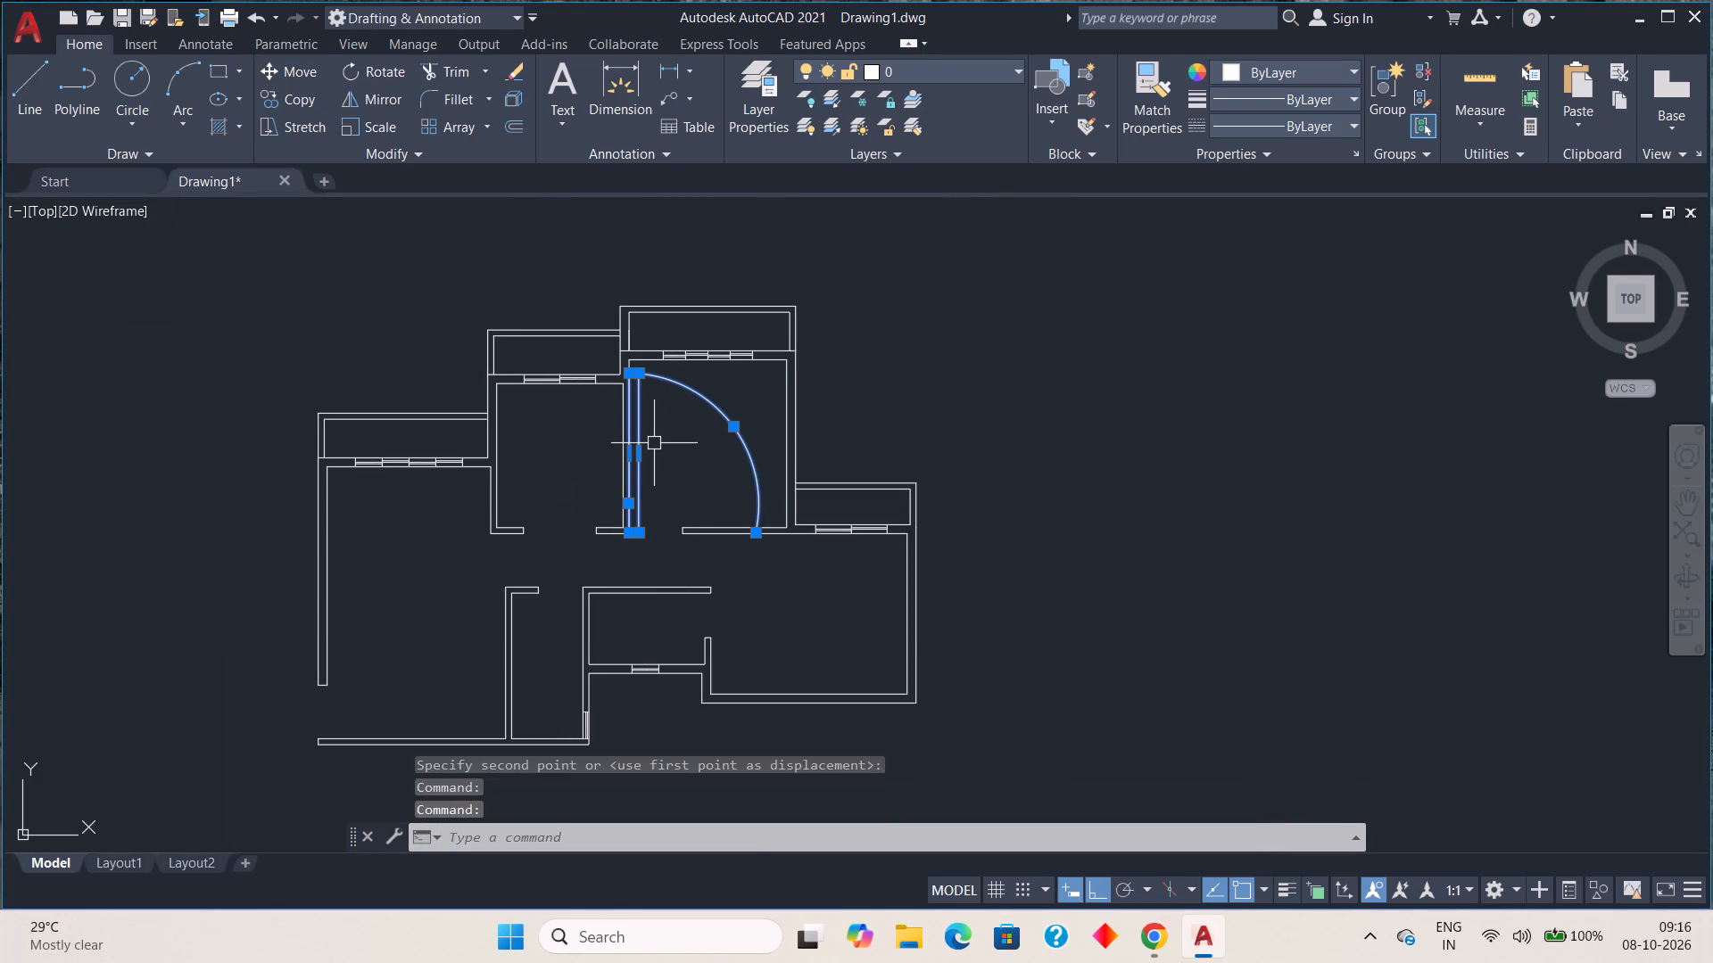
key("Escape")
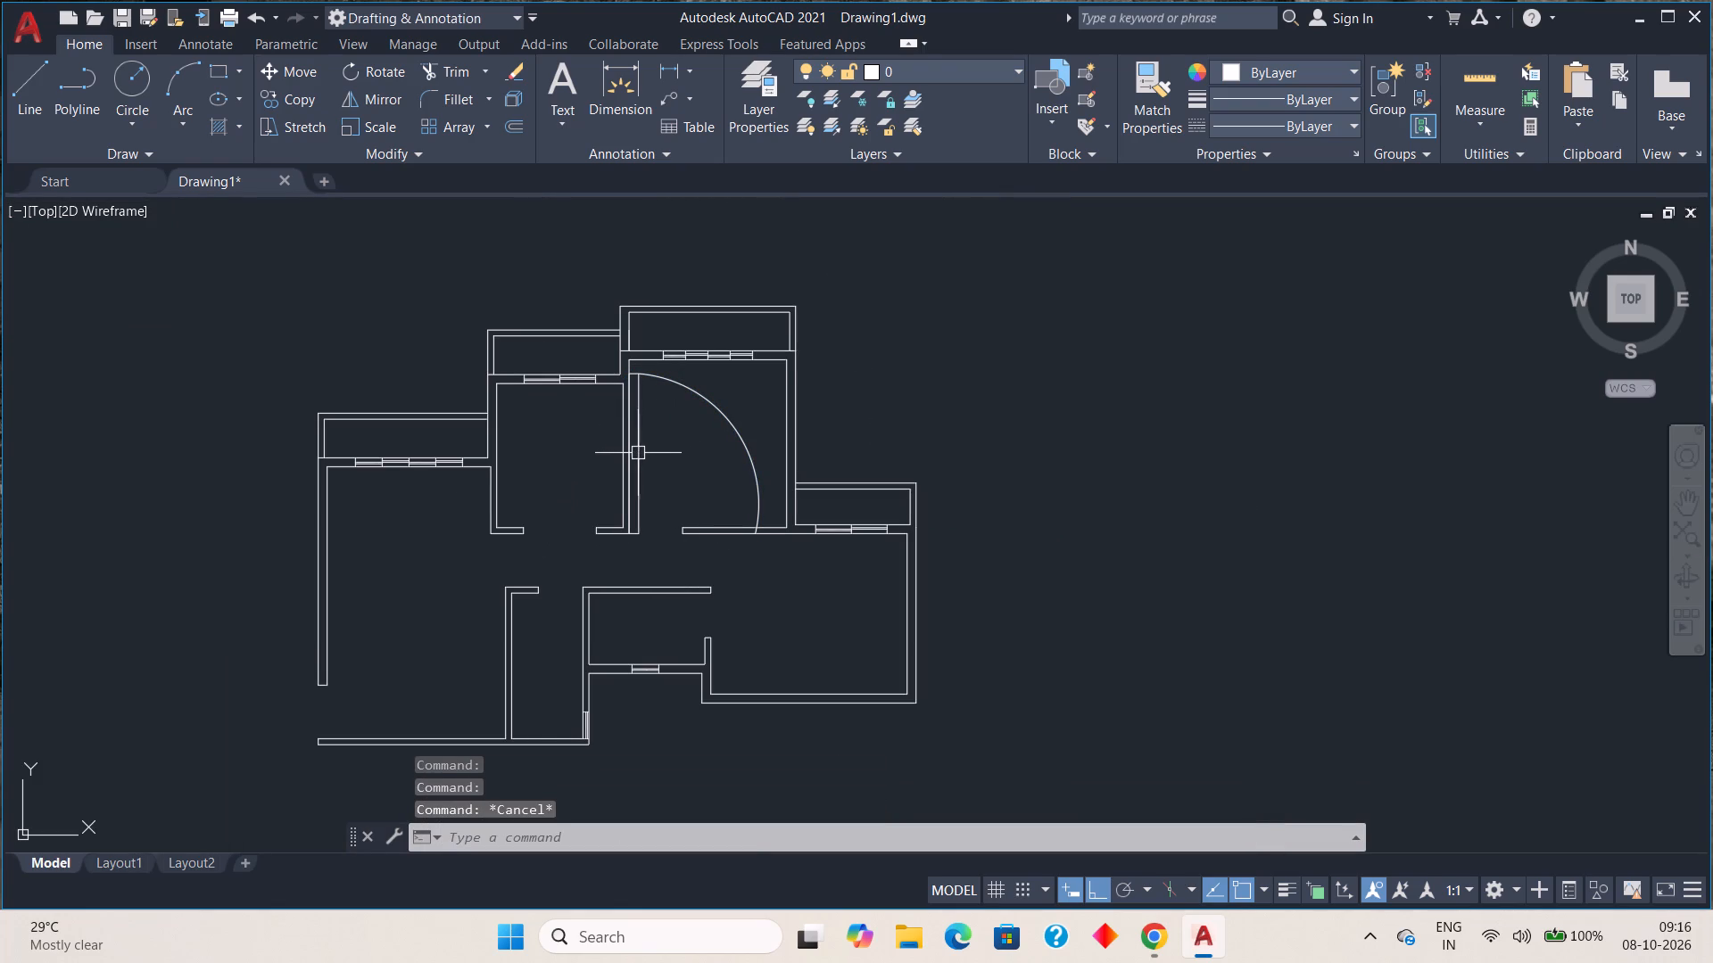
left_click(638, 452)
left_click(690, 391)
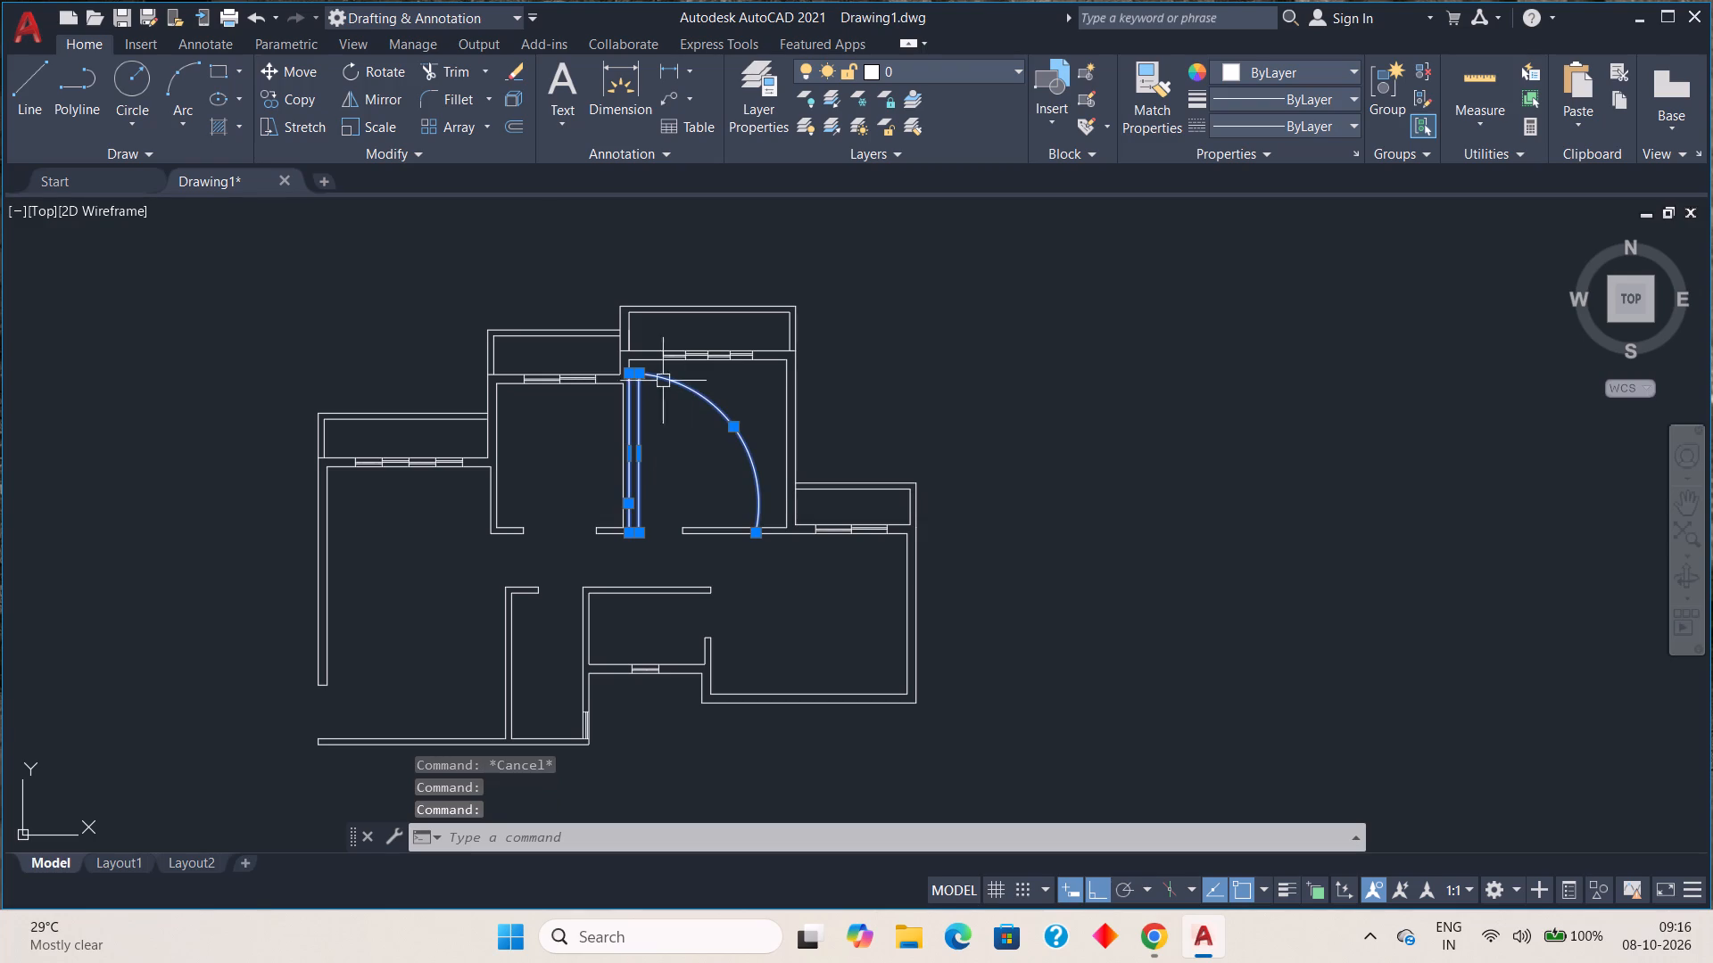
left_click(363, 125)
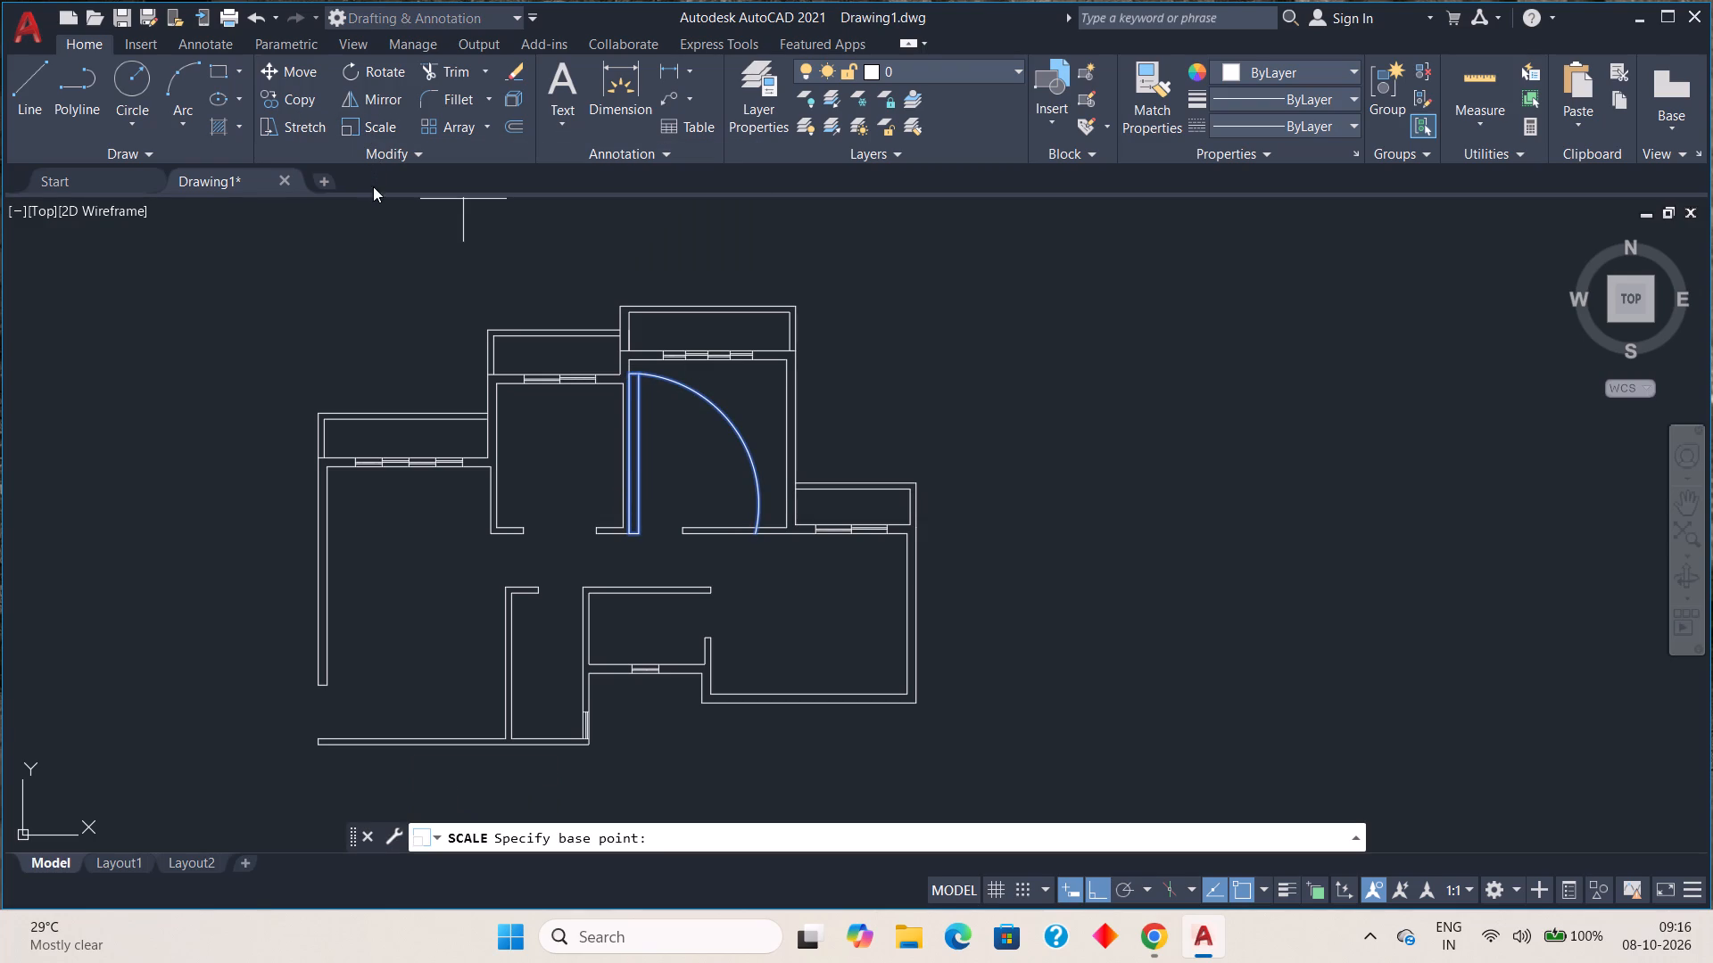
scroll(637, 539, "up", 4)
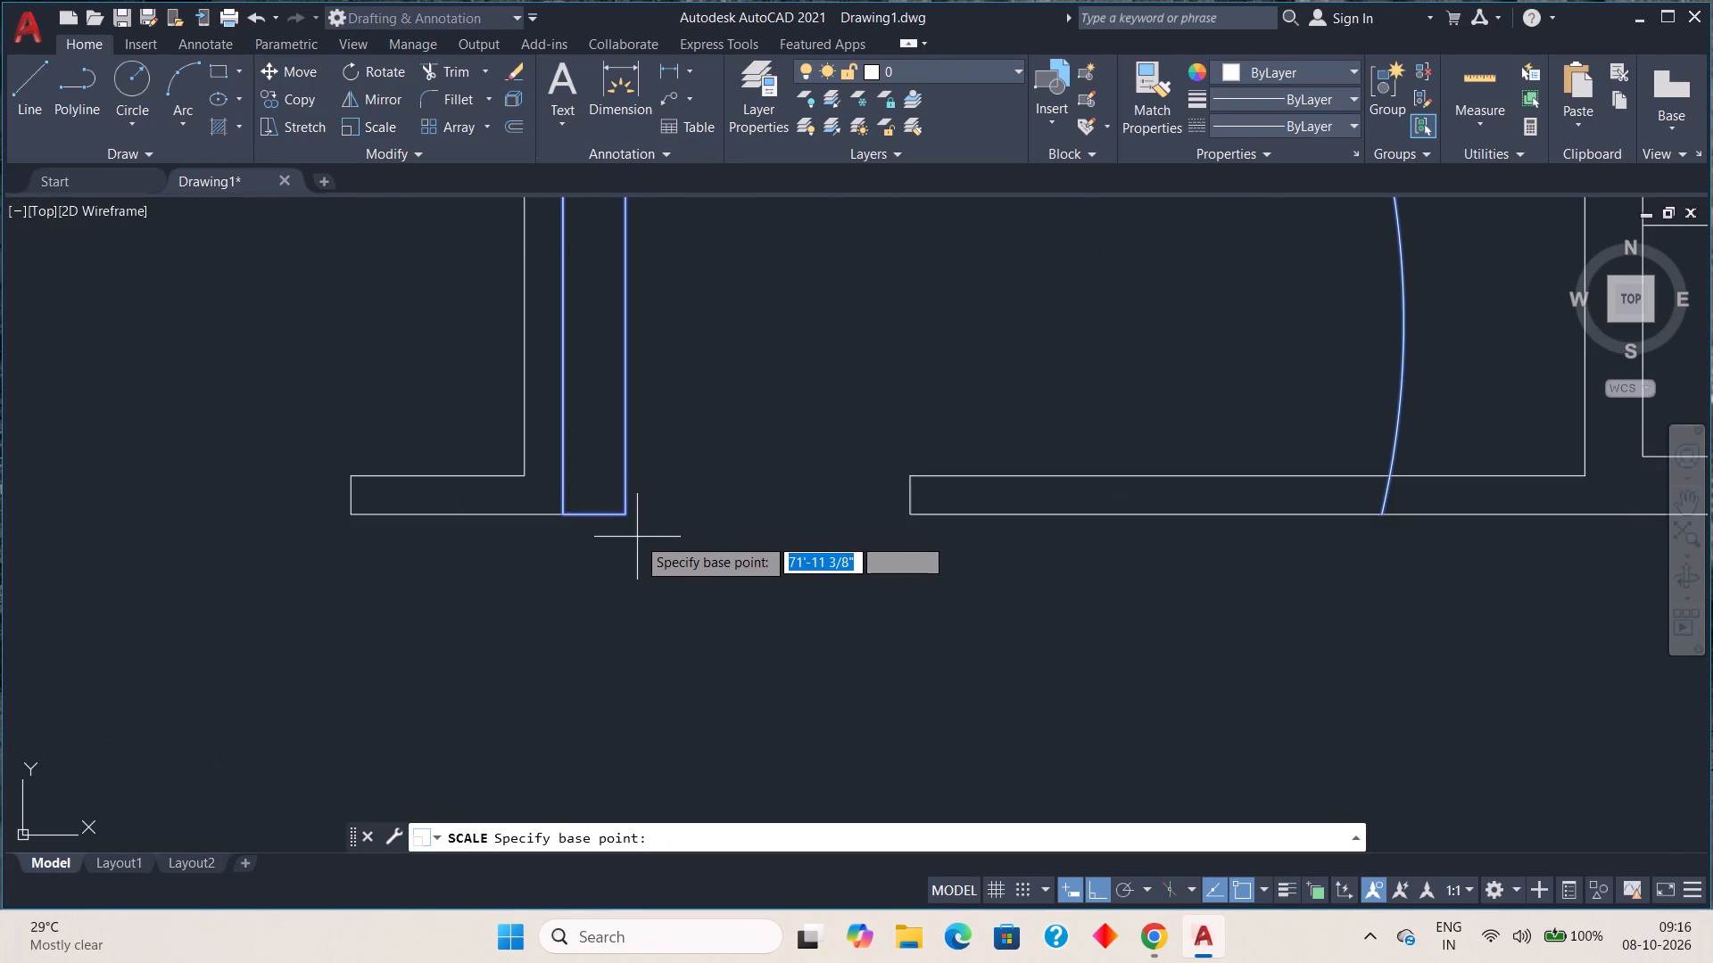
left_click(568, 508)
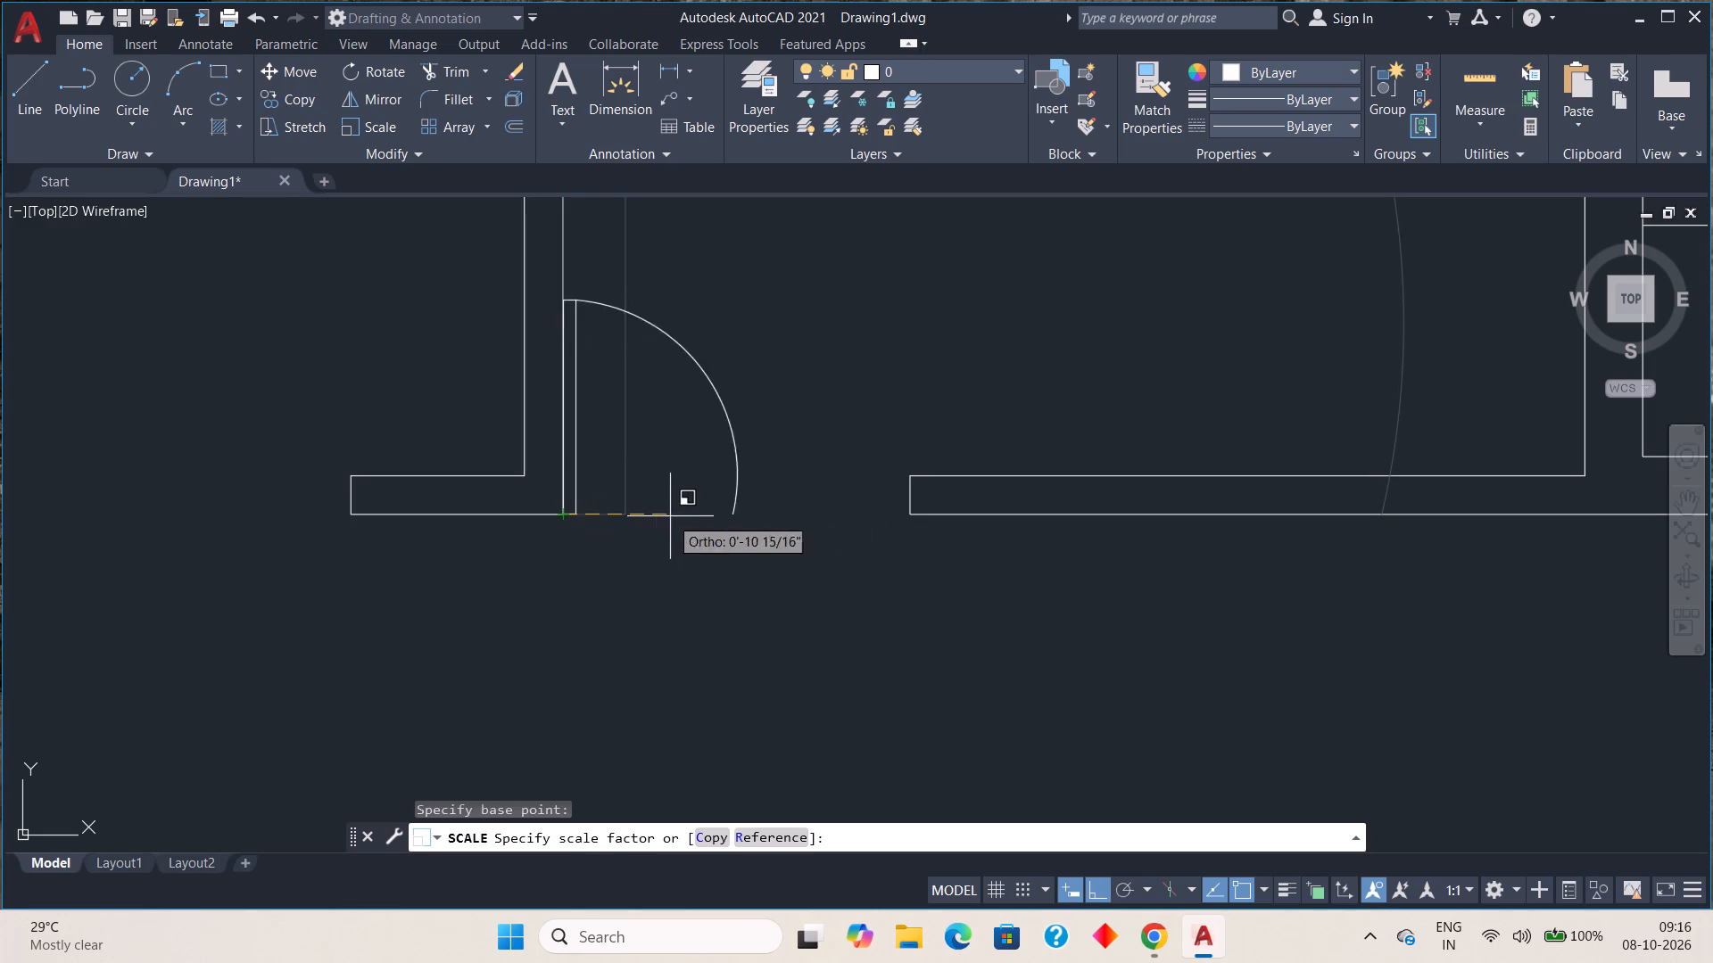
left_click(782, 556)
scroll(784, 555, "down", 3)
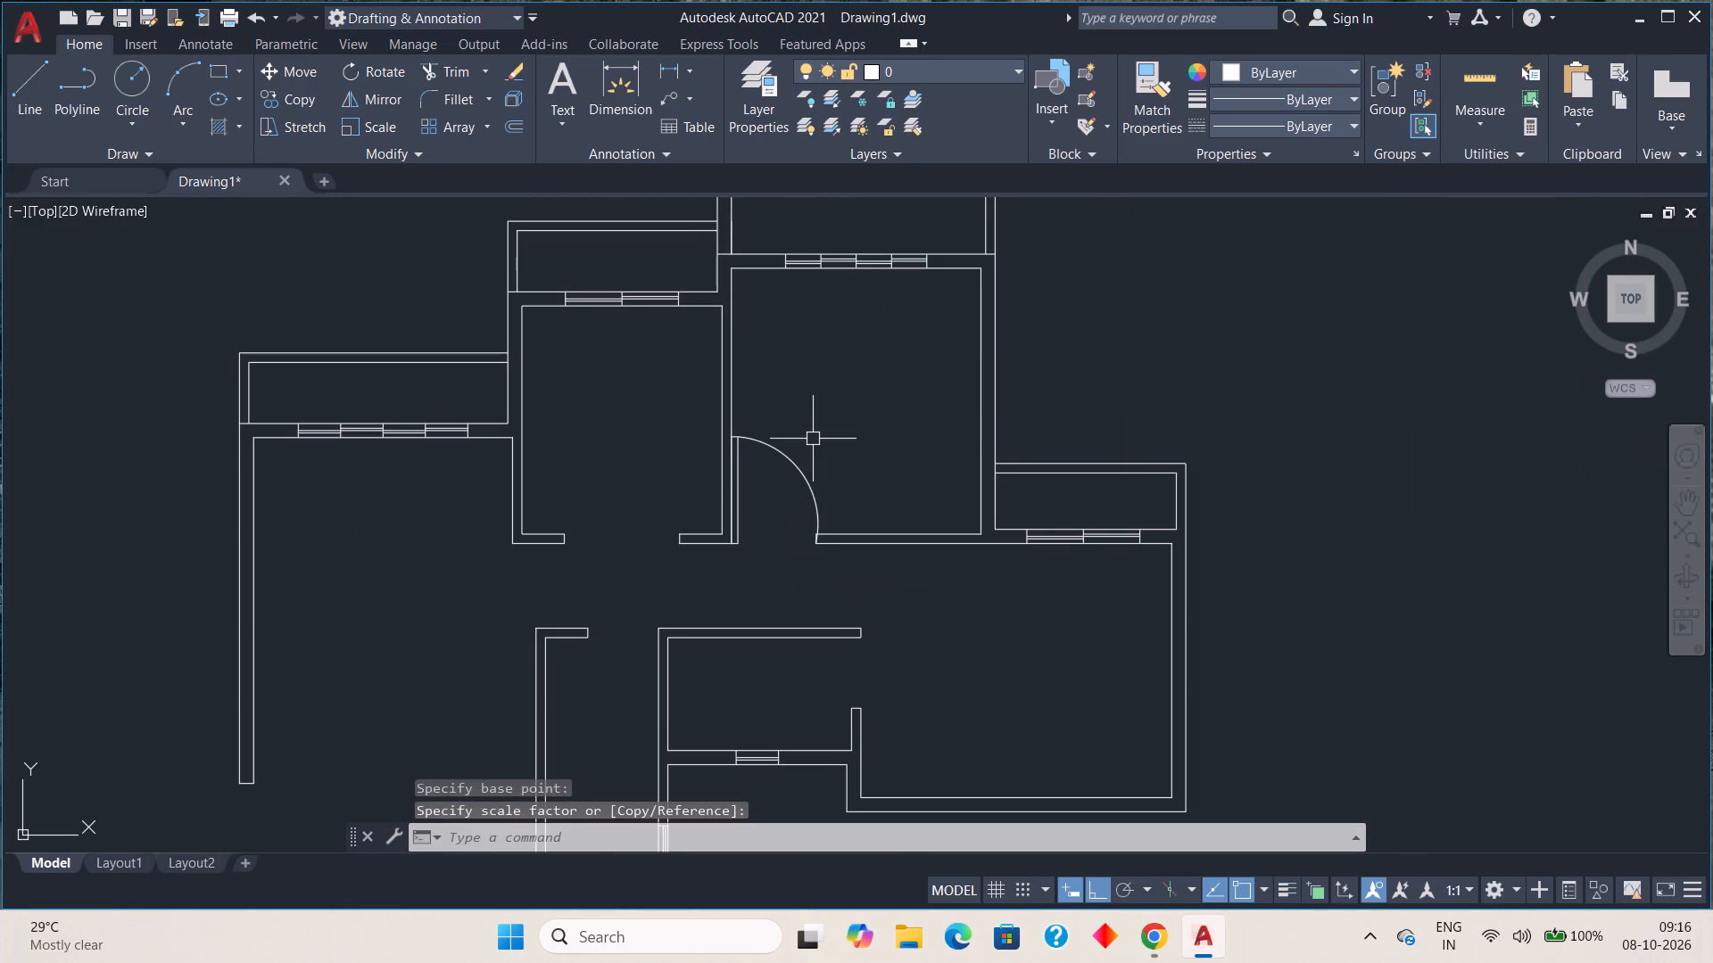
Delete the hand-drawn door leaf and its swing arc from the largest upper room's doorway.
middle_click_drag(813, 438, 888, 451)
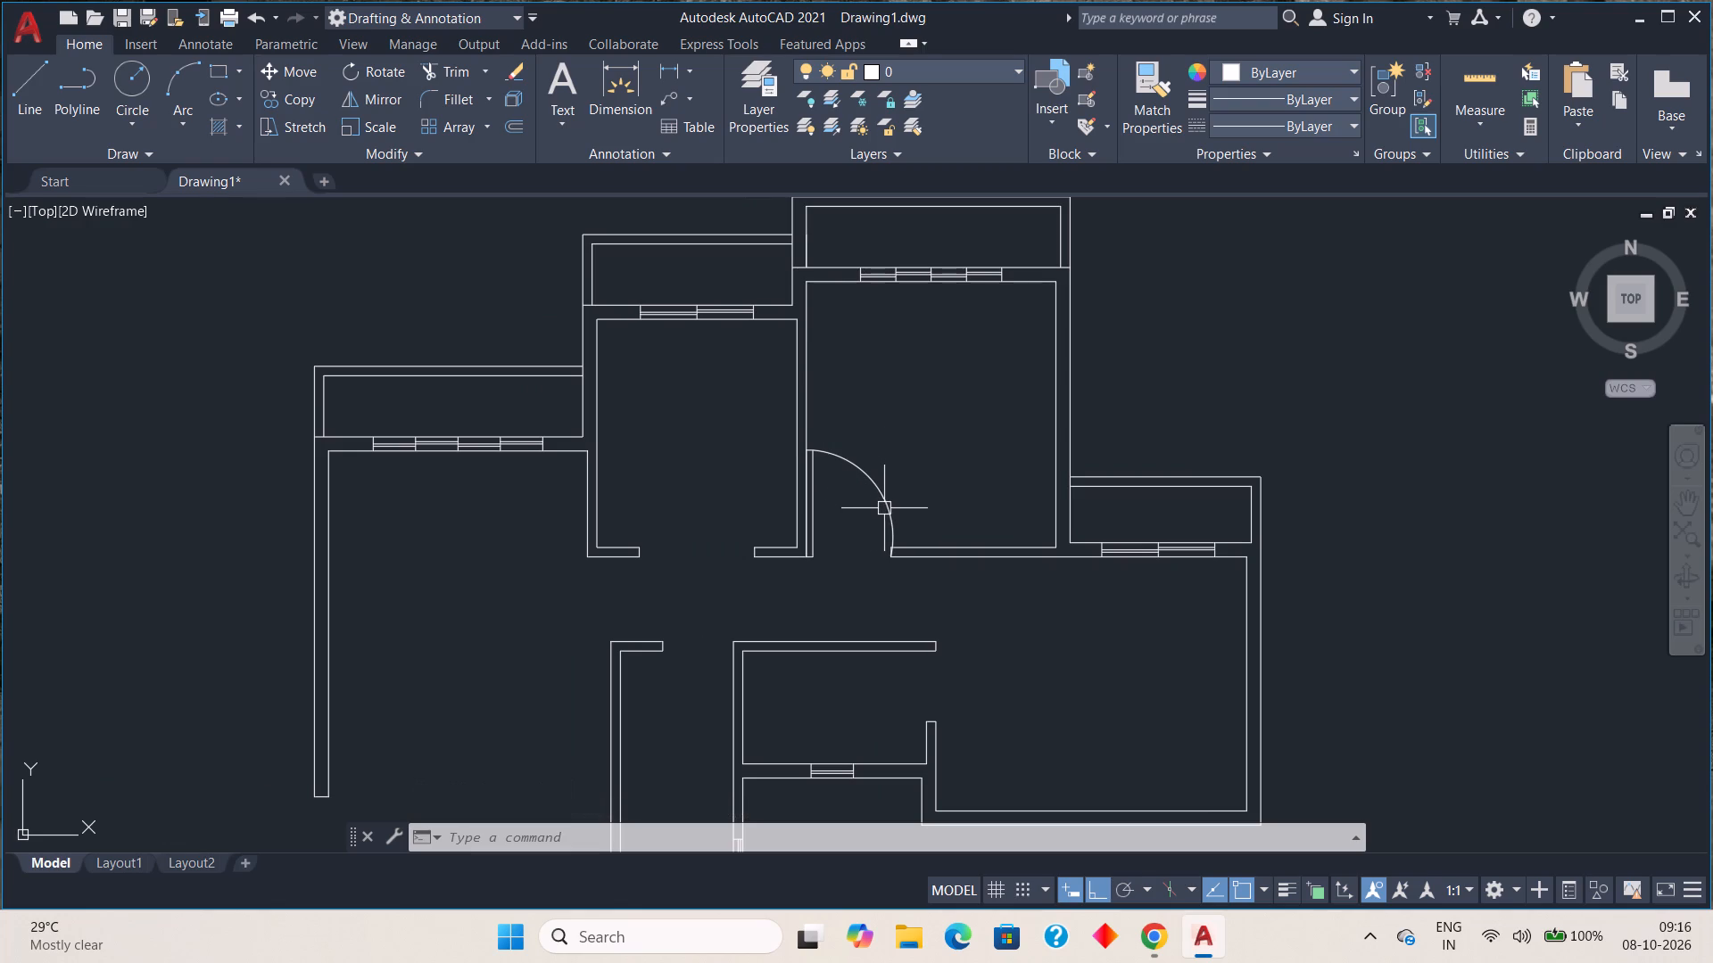
left_click(865, 473)
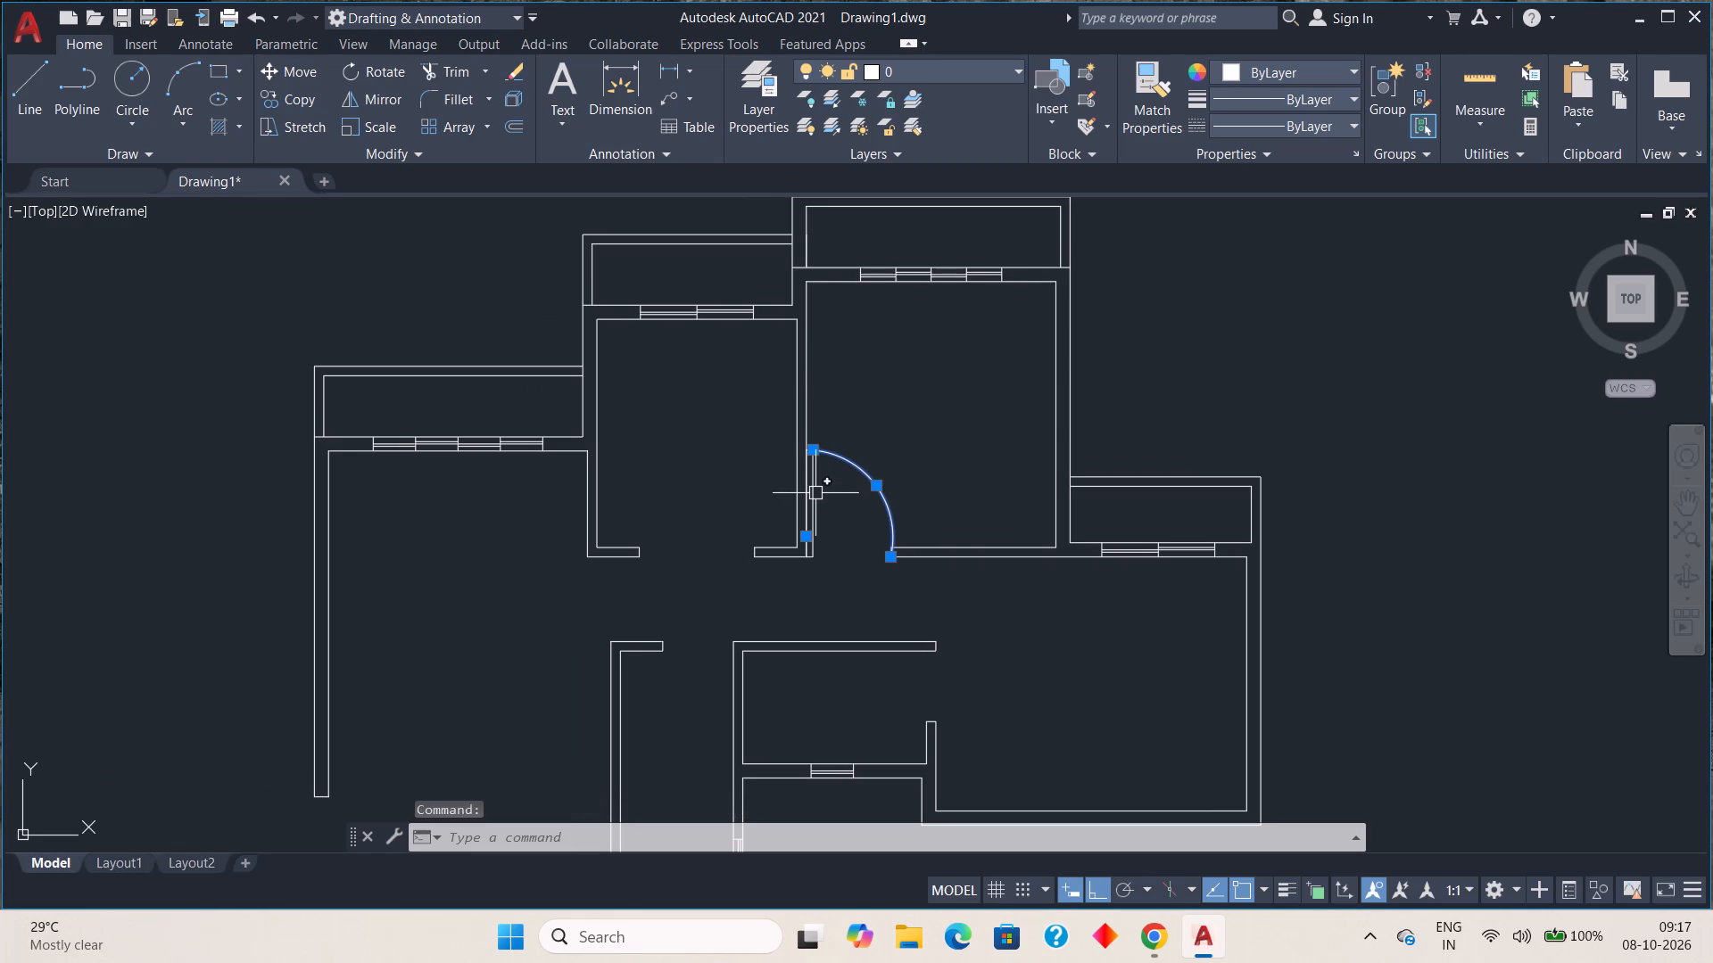
left_click(815, 493)
key("Delete")
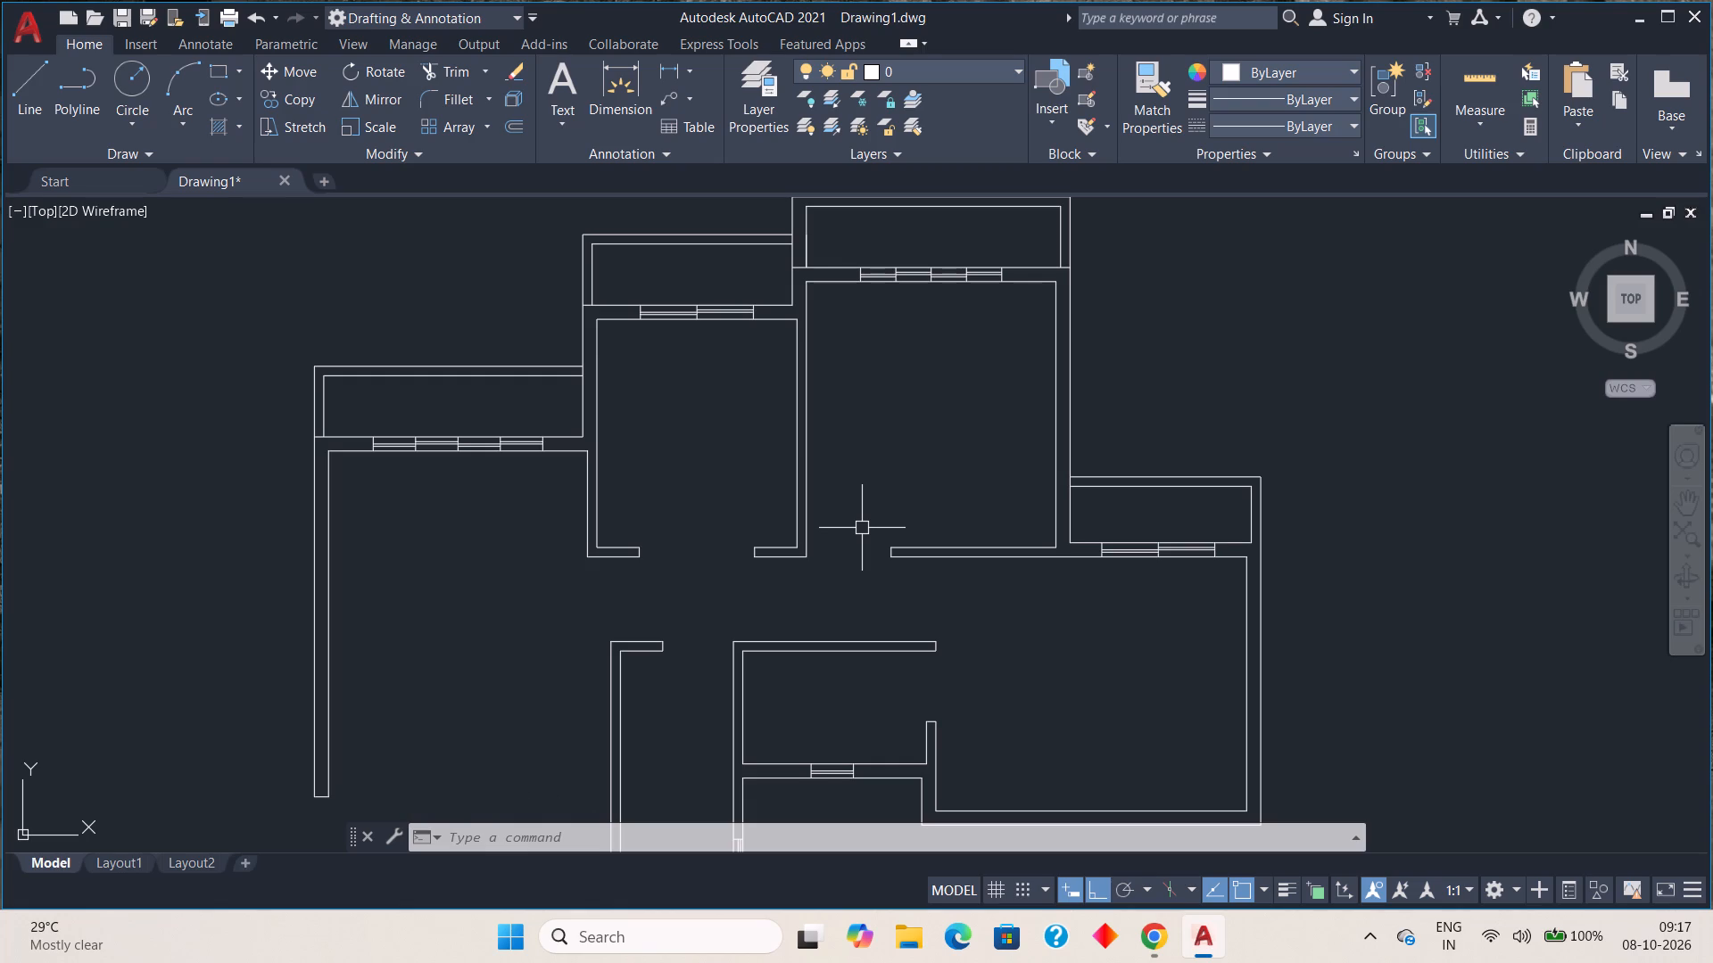
Insert the Door - Imperial block from the architectural tool palette into the empty area east of the floor plan.
scroll(960, 410, "down", 1)
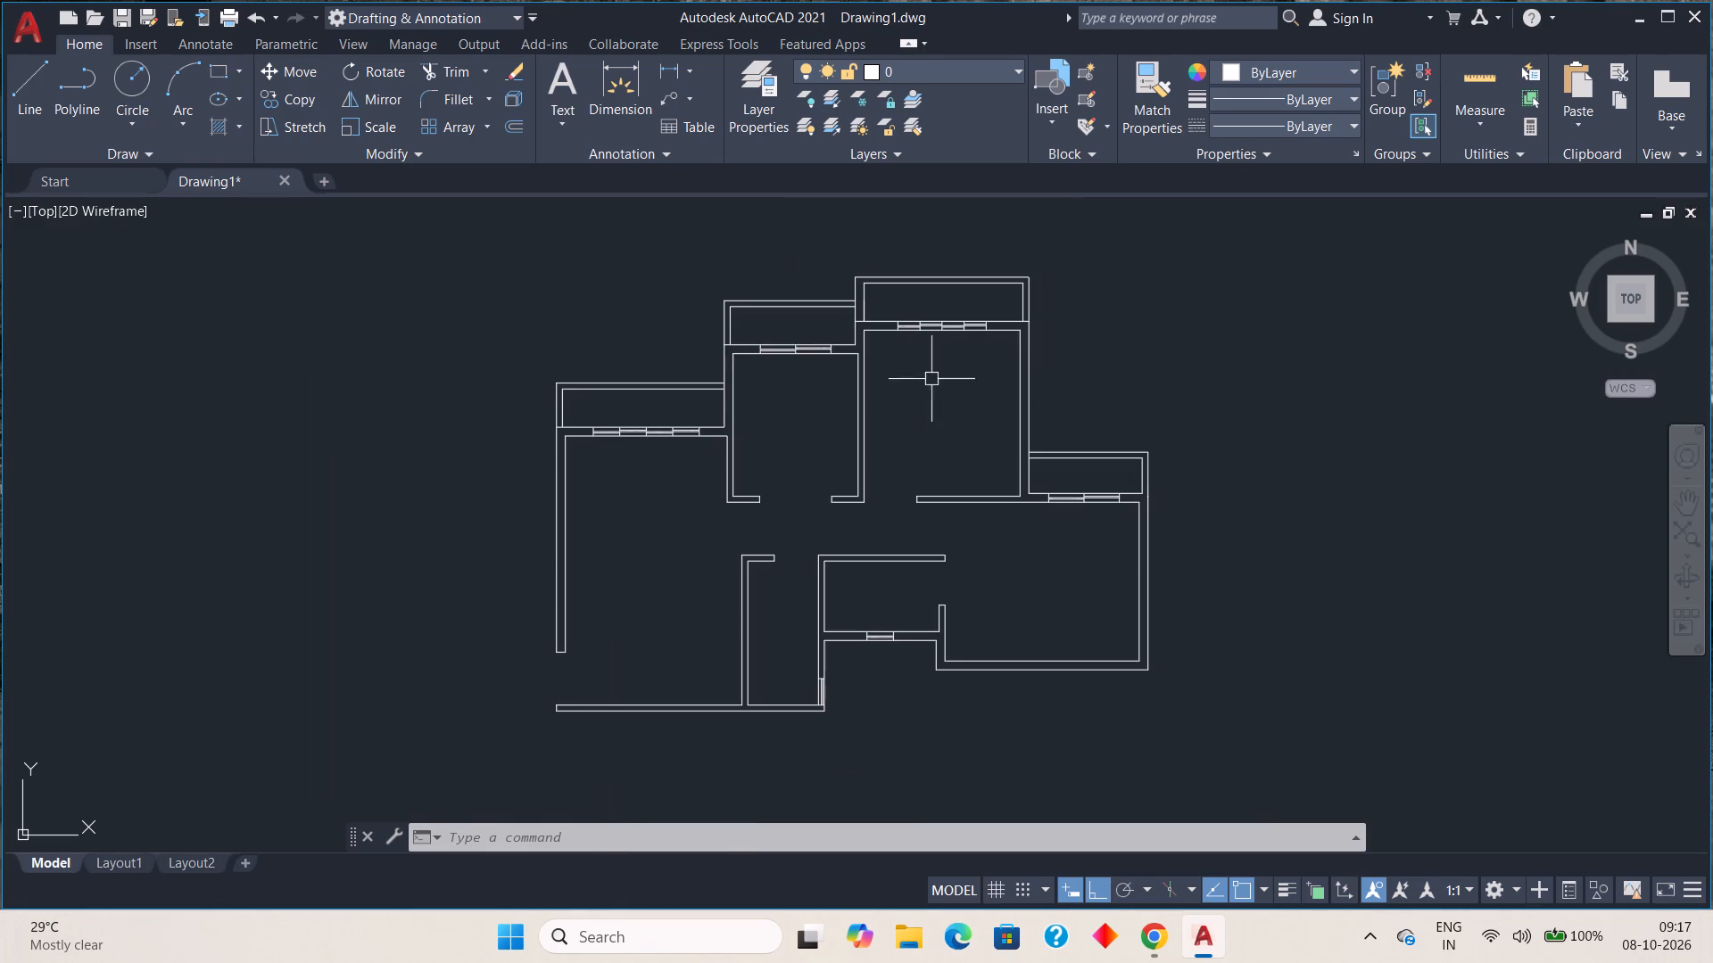
middle_click_drag(922, 372, 756, 380)
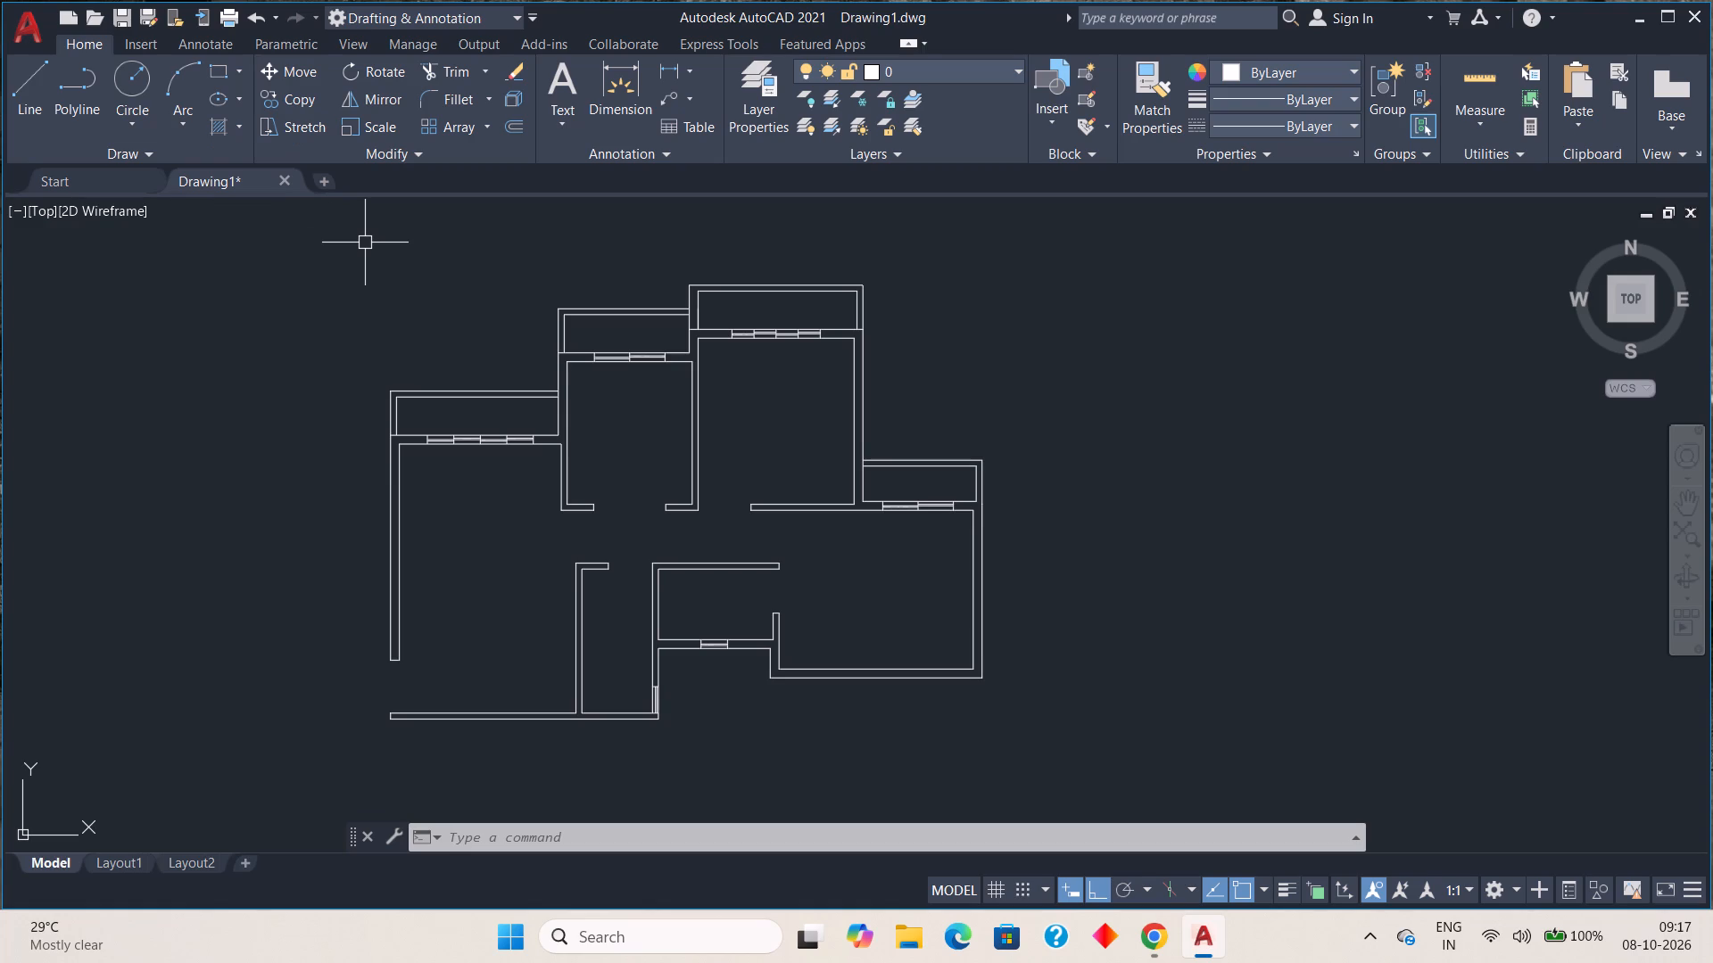
key("ctrl+equal")
key("ctrl+3")
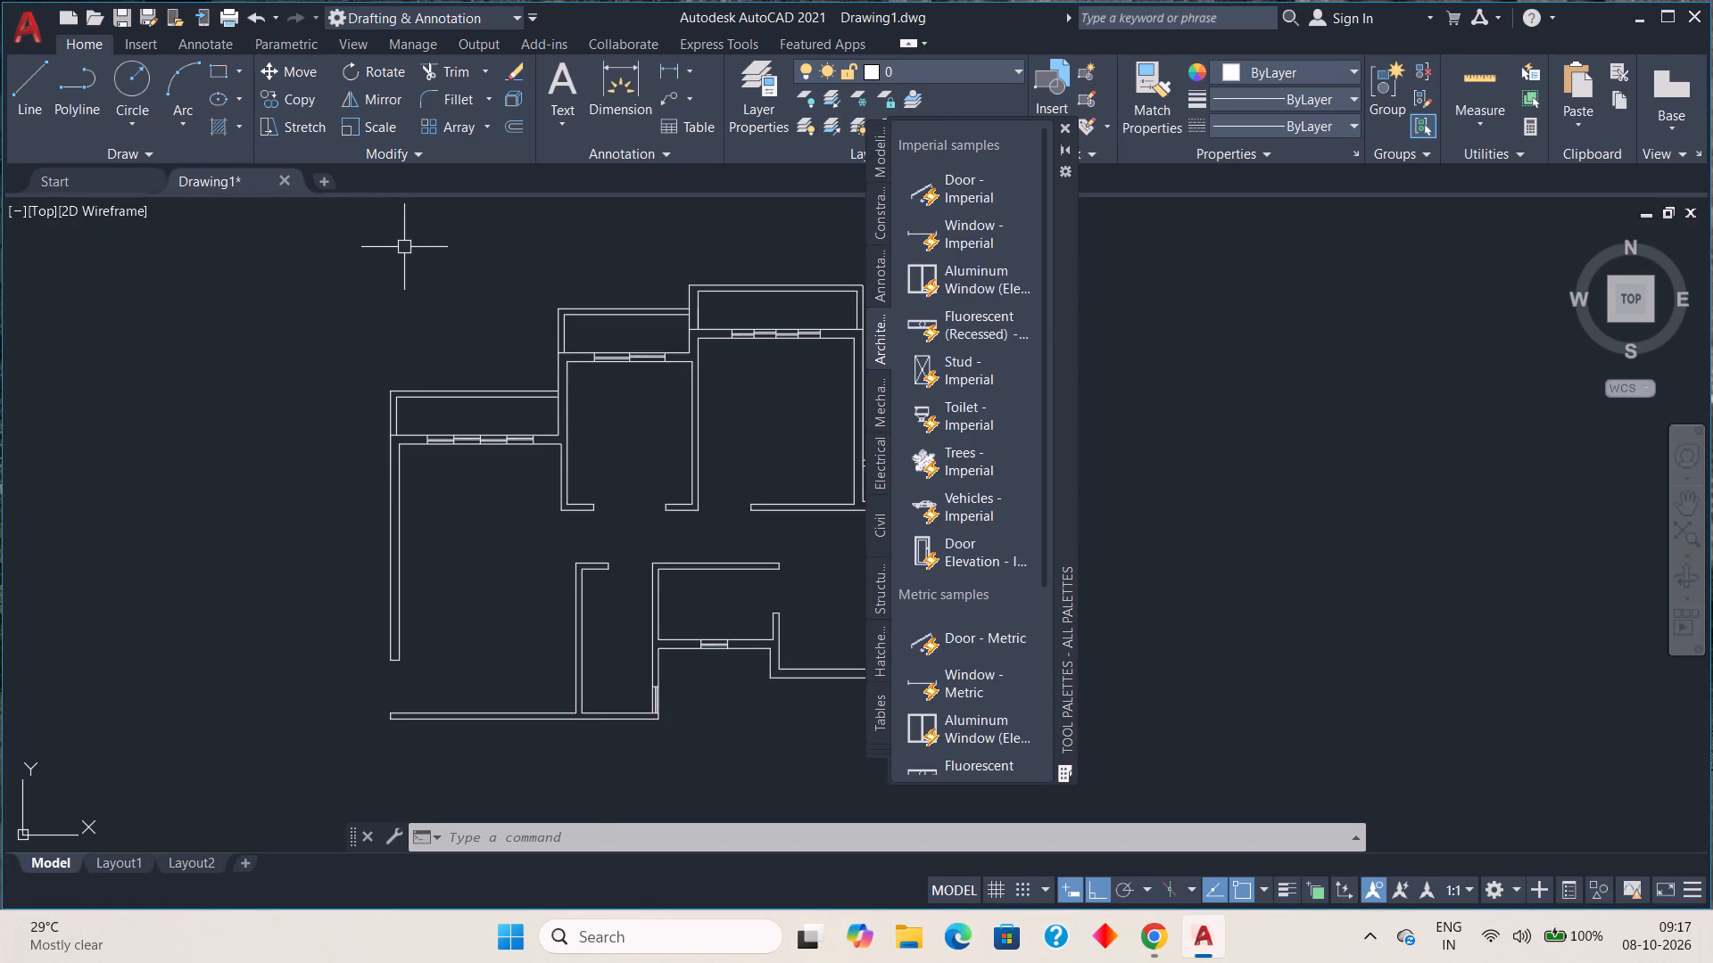
left_click(965, 182)
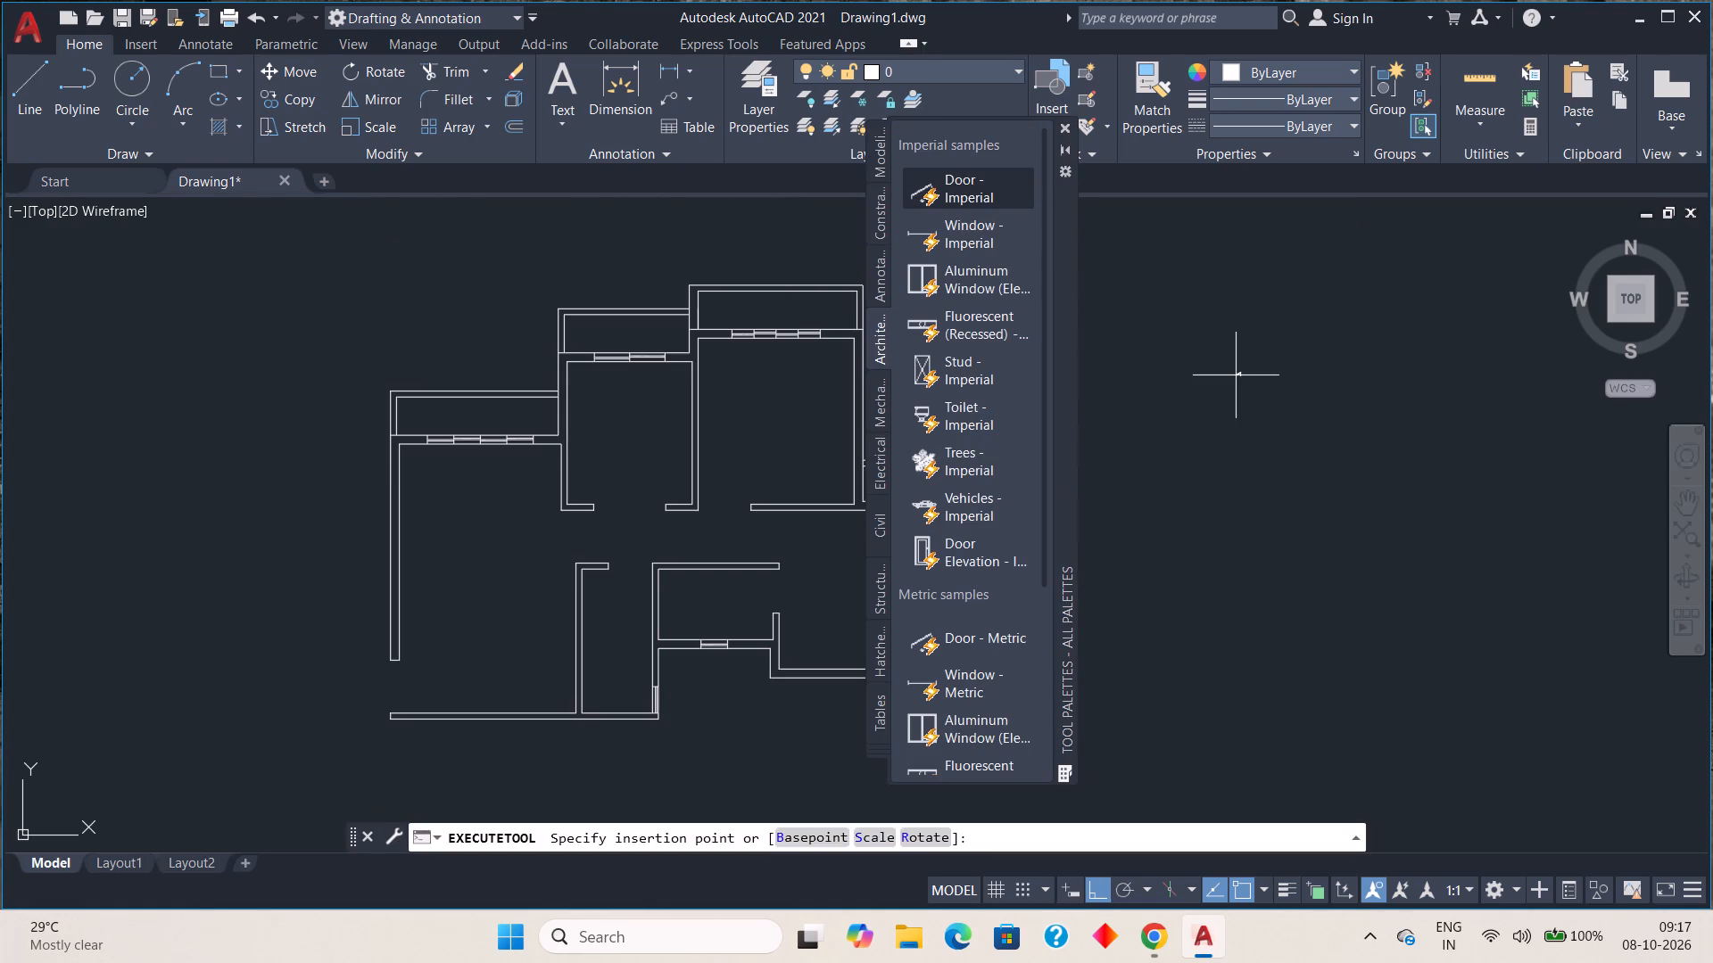
left_click(1236, 375)
scroll(1238, 371, "up", 2)
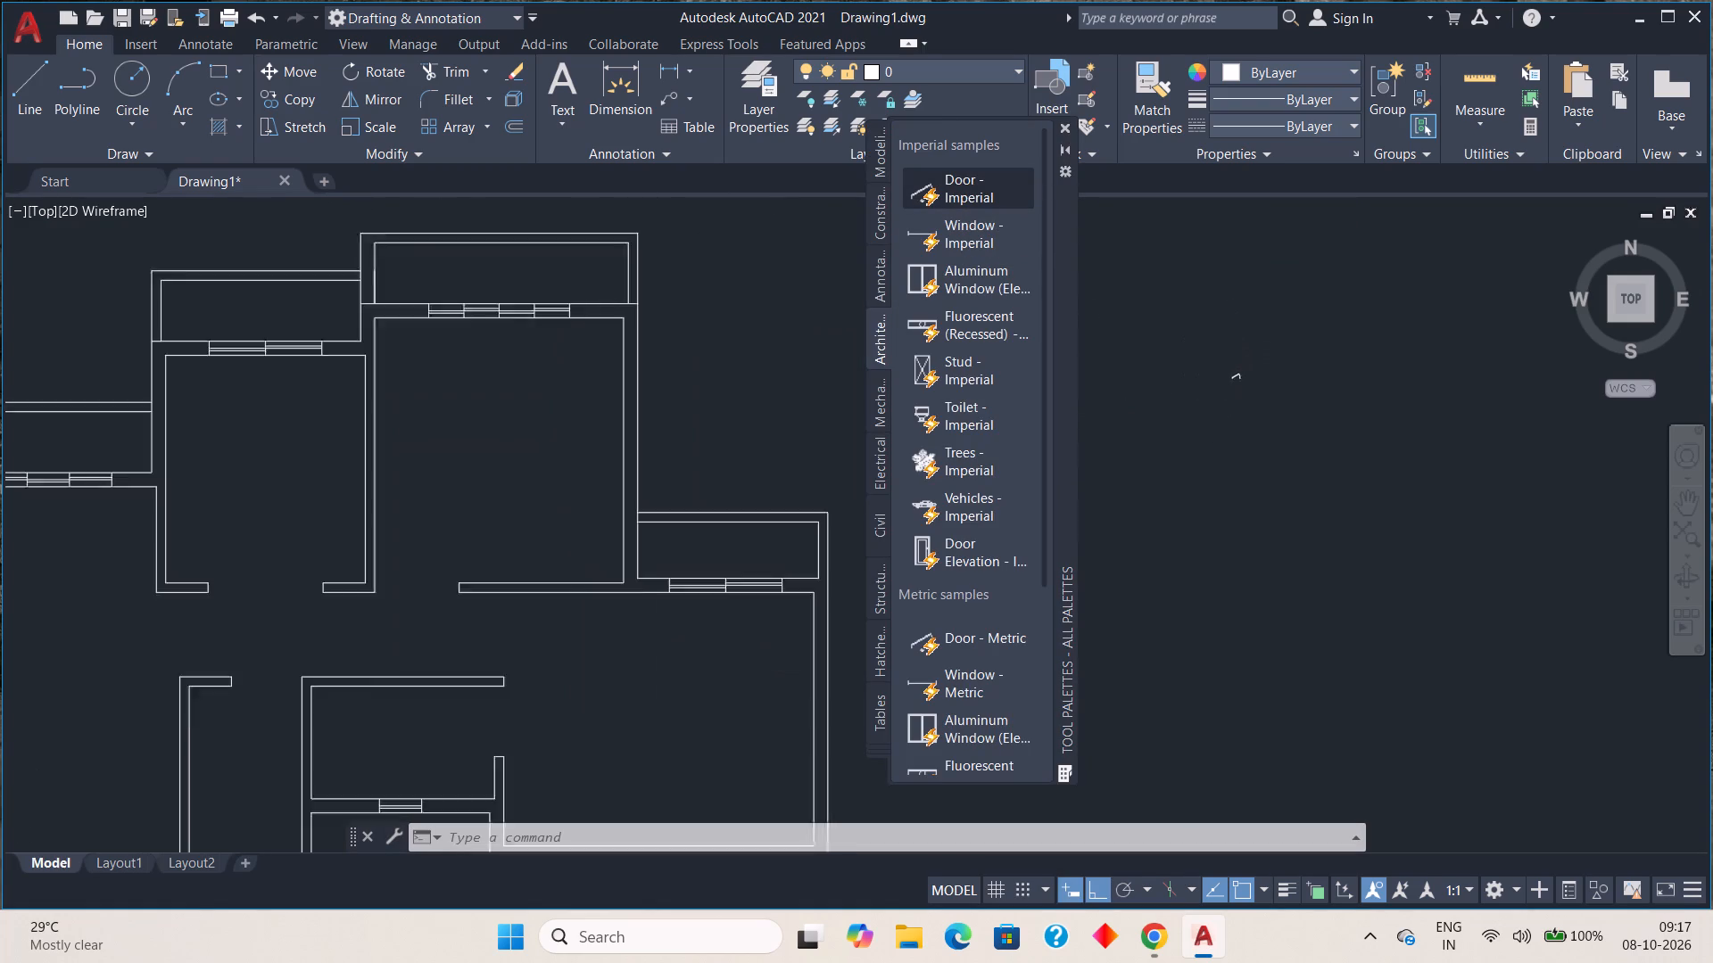
scroll(1238, 371, "up", 1)
scroll(1238, 371, "down", 2)
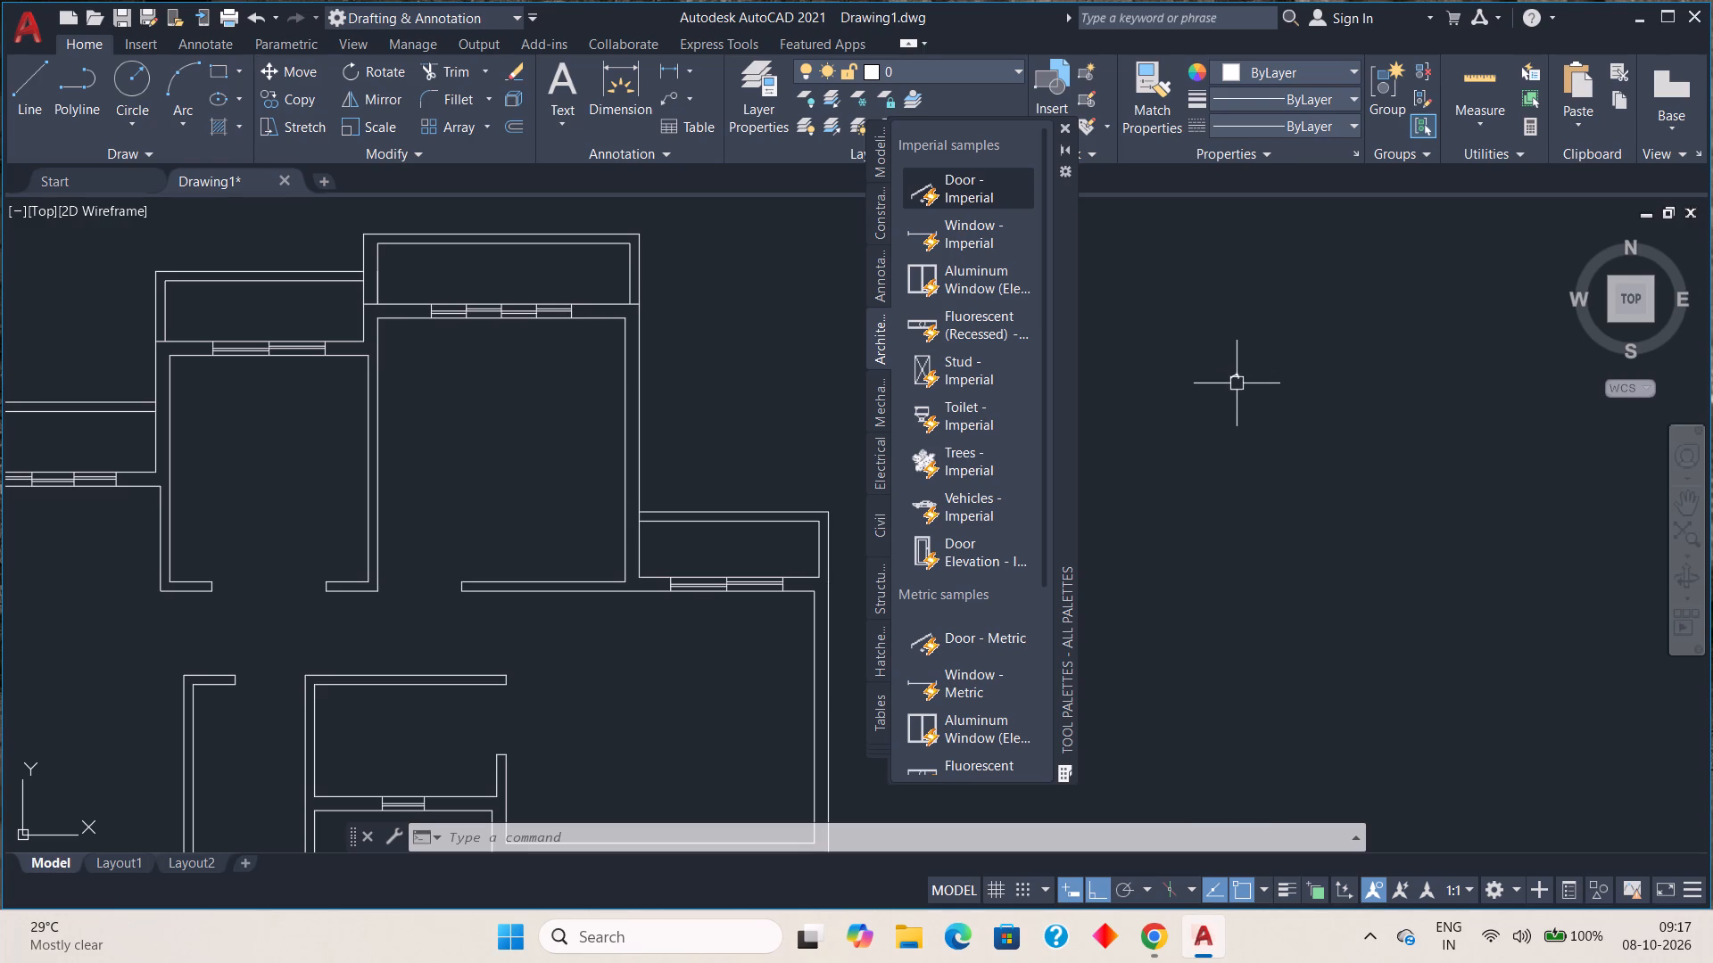
left_click(1065, 121)
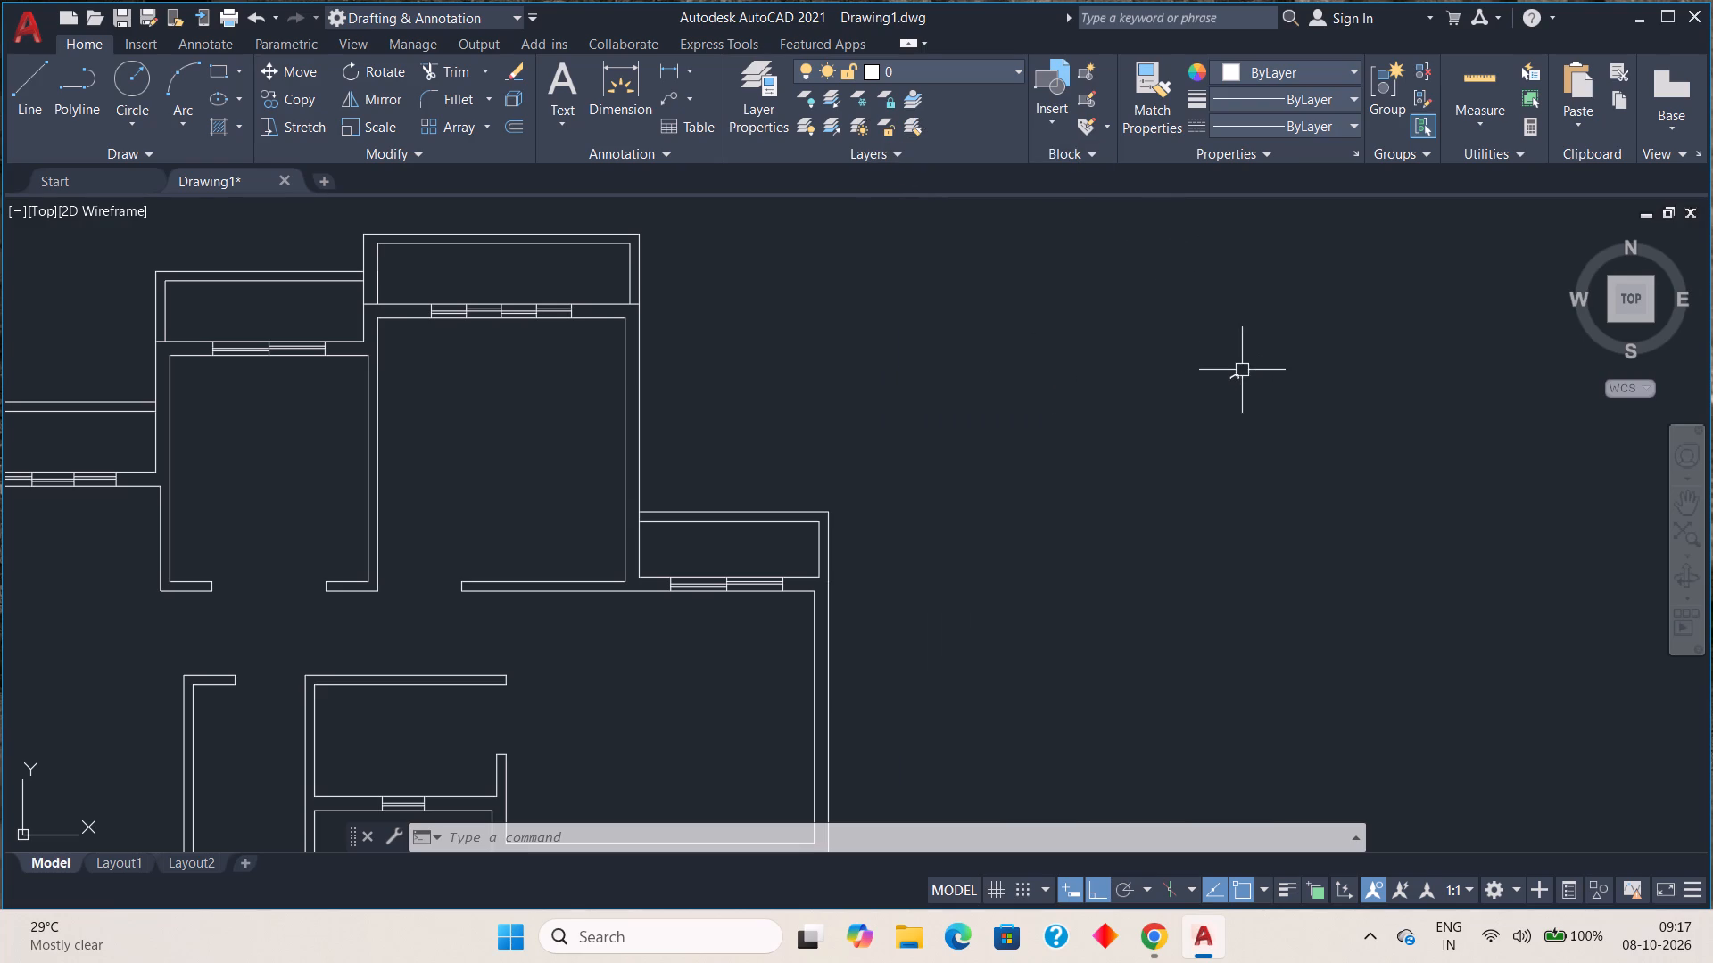
Set the inserted door block's opening angle to Open 90º.
scroll(1233, 378, "up", 3)
left_click(1242, 371)
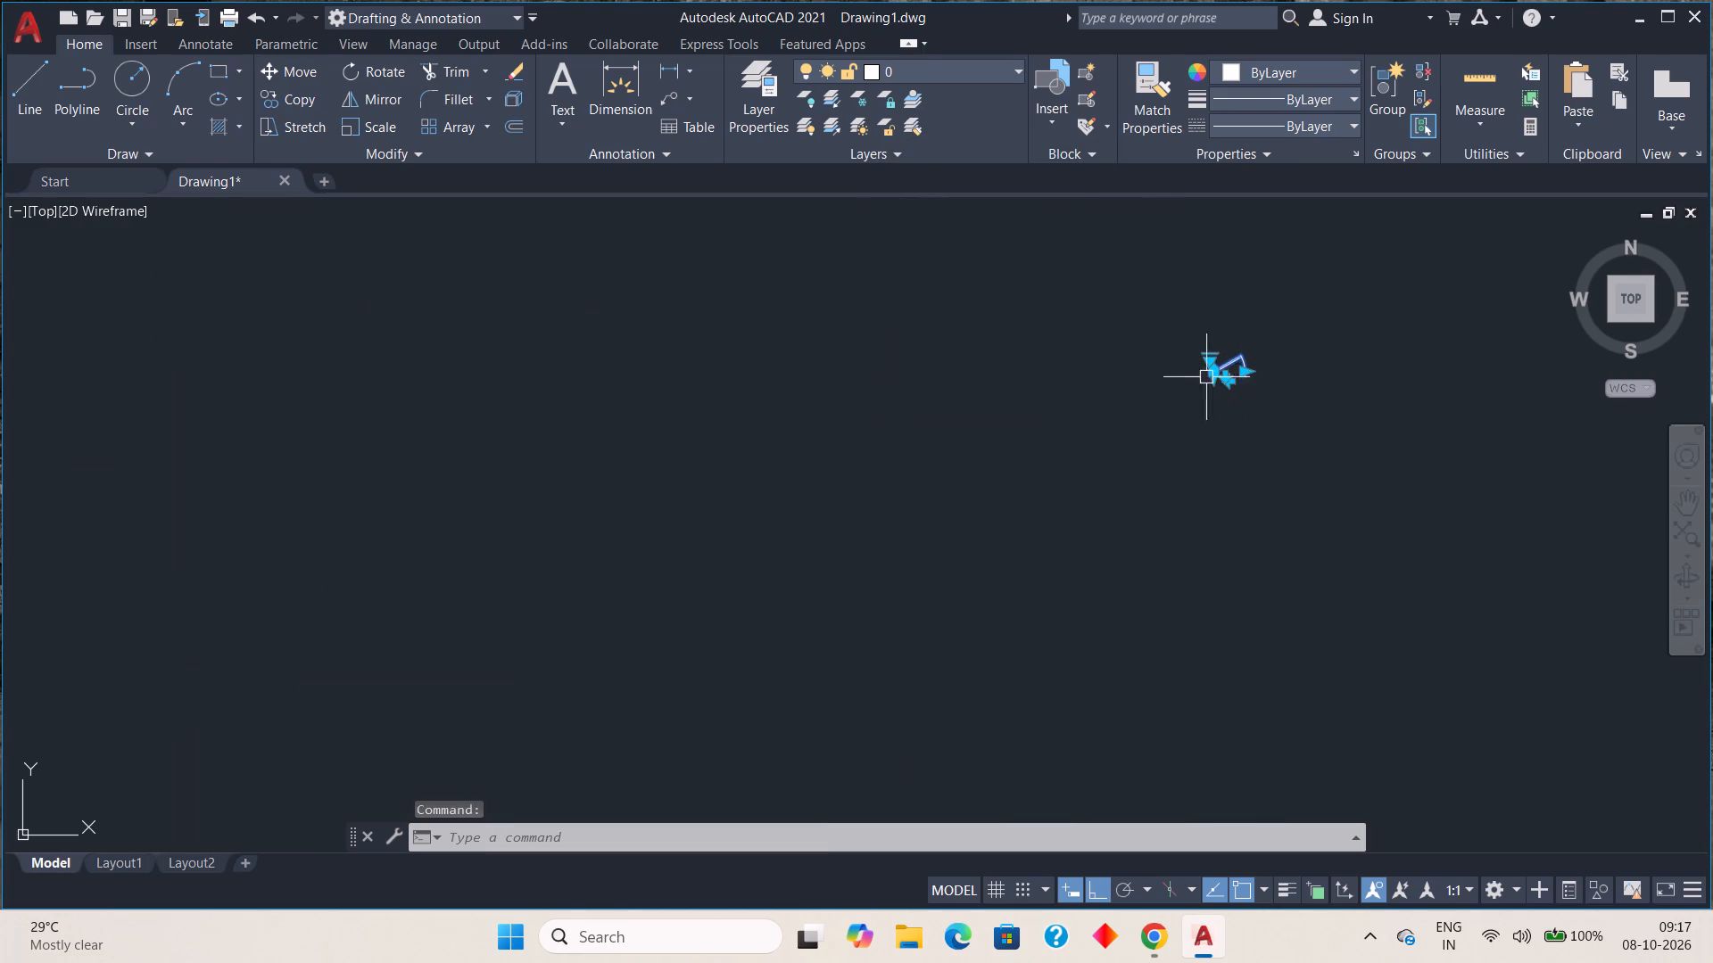
scroll(1204, 356, "up", 4)
left_click(1217, 381)
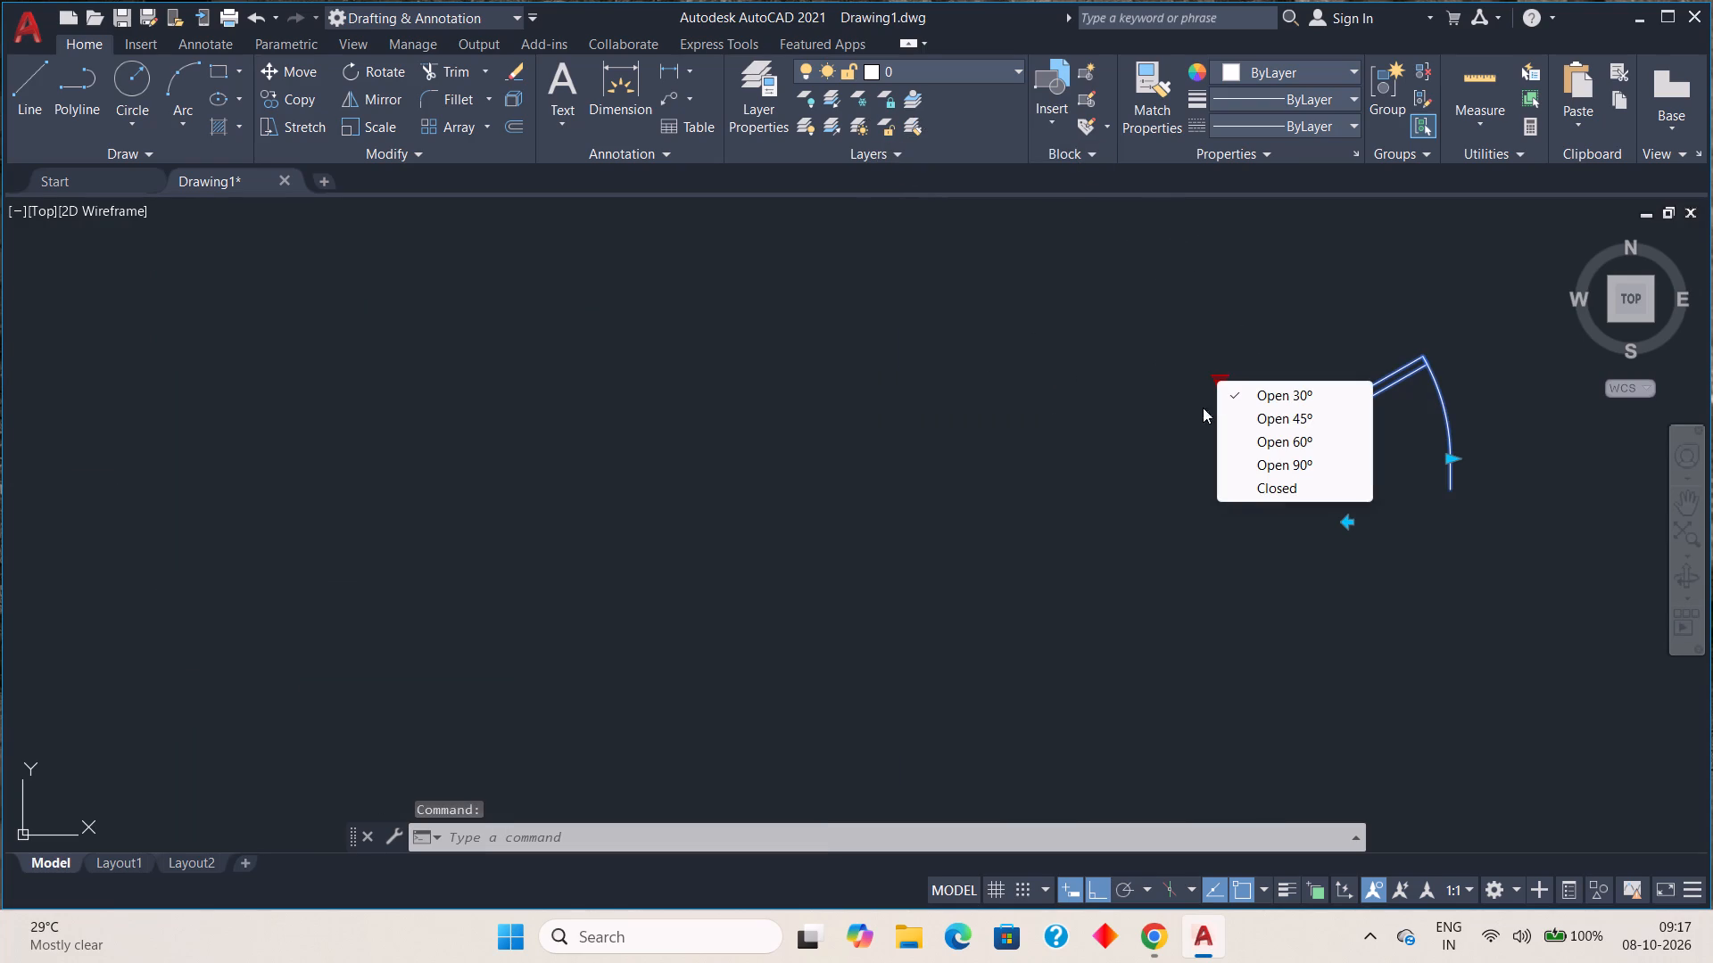
left_click(1273, 464)
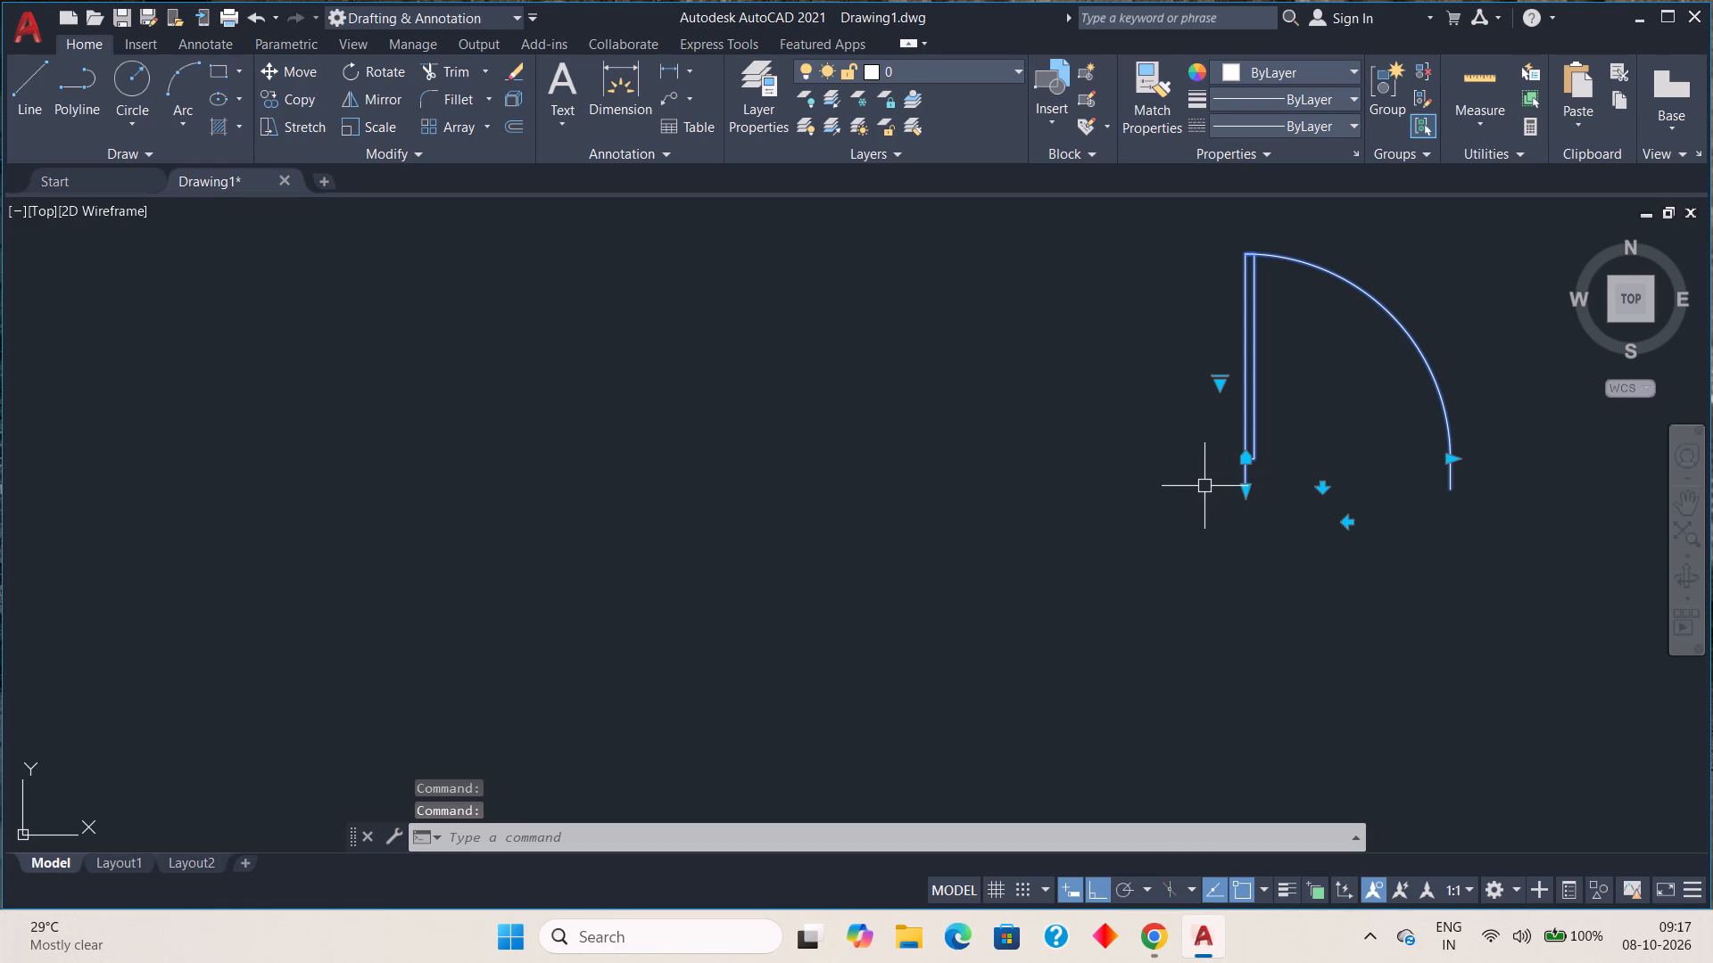
key("Escape")
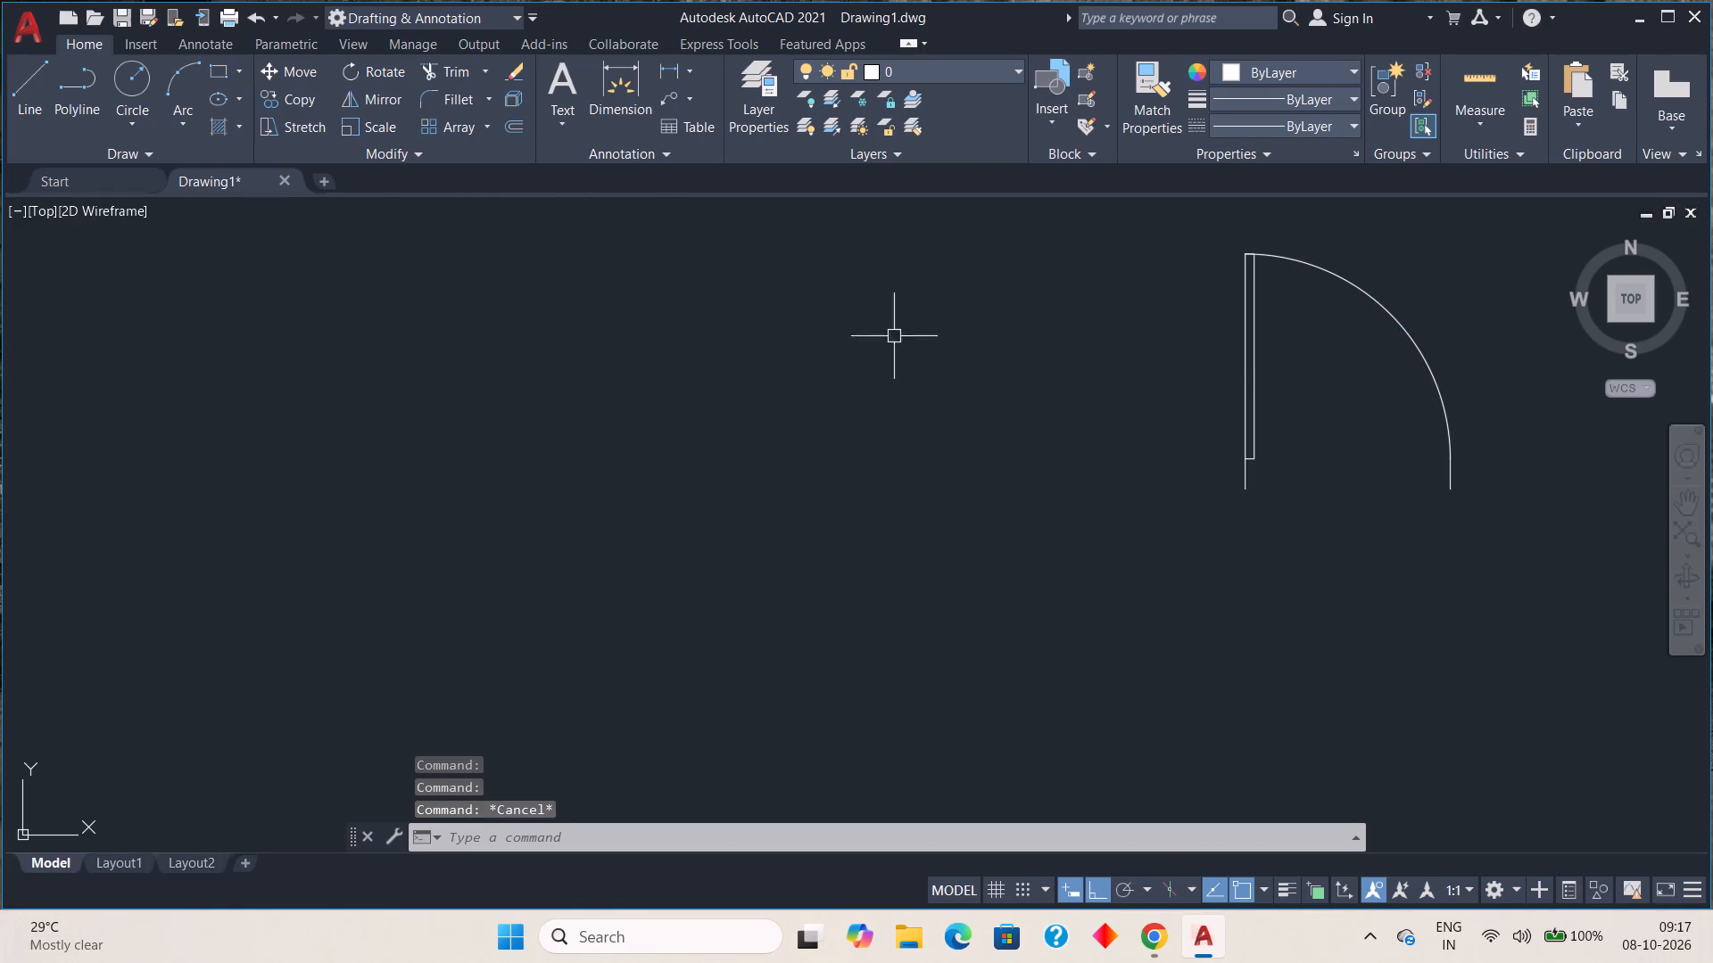
Scale the door block up freehand from the lower end of its hinge-side line, making it slightly wider than the largest upper room's doorway.
left_click(1245, 369)
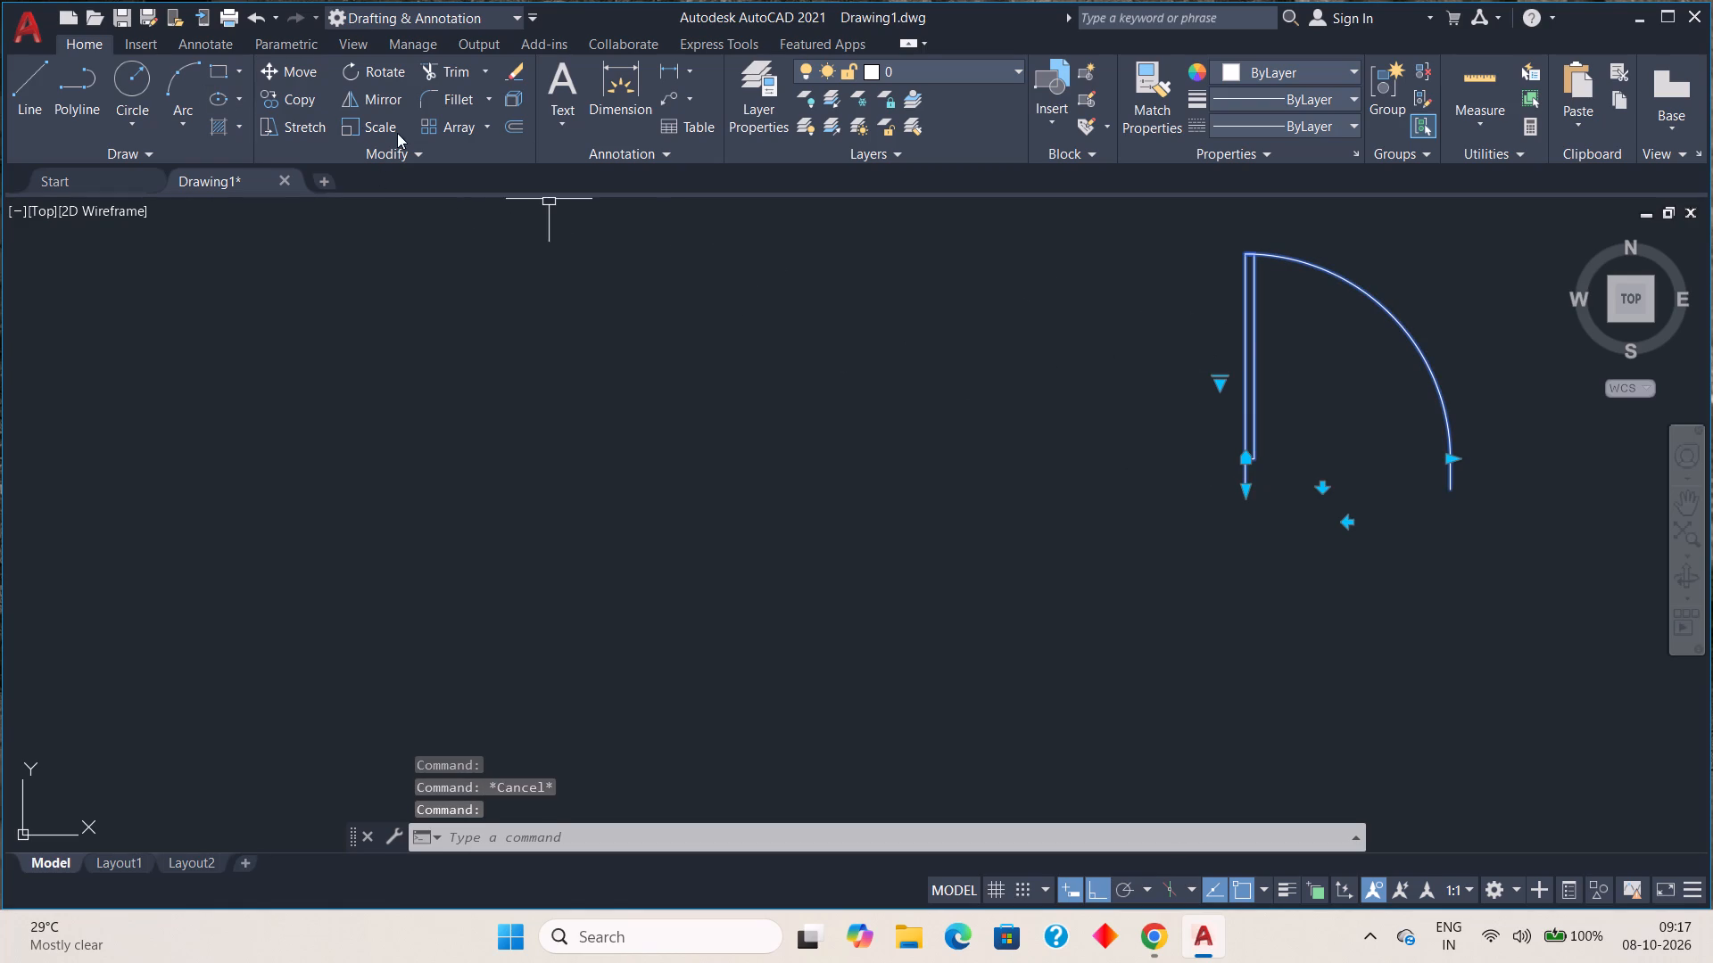
left_click(383, 131)
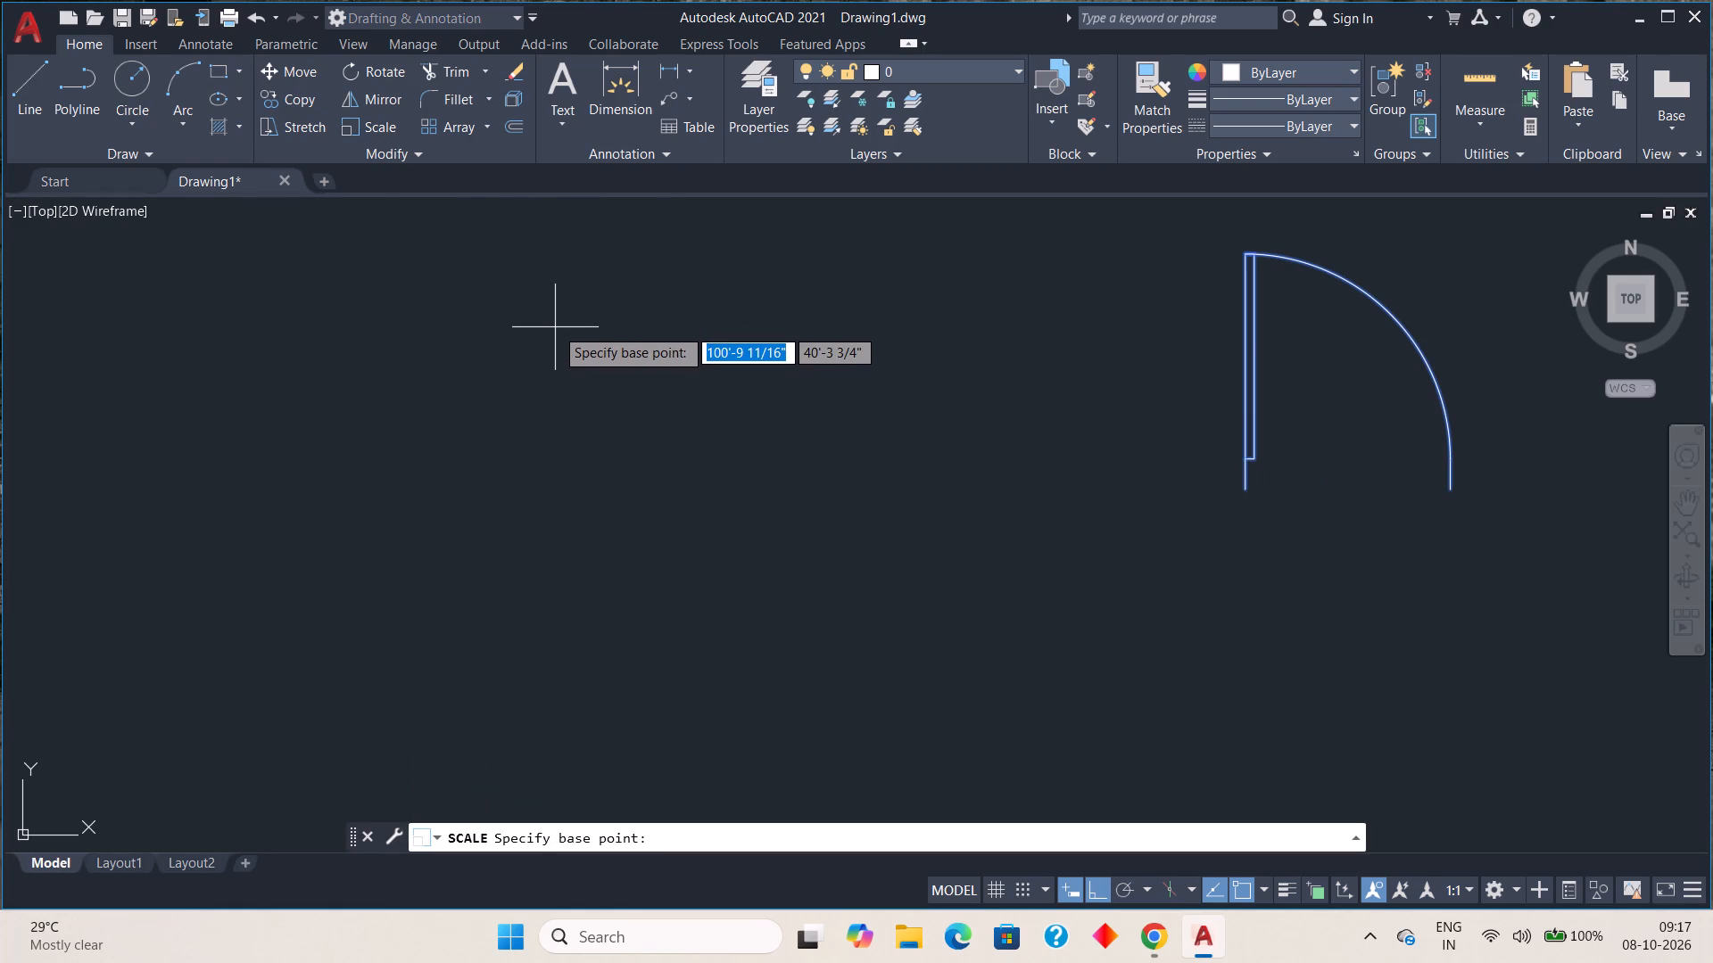
left_click(1245, 487)
scroll(1051, 543, "down", 3)
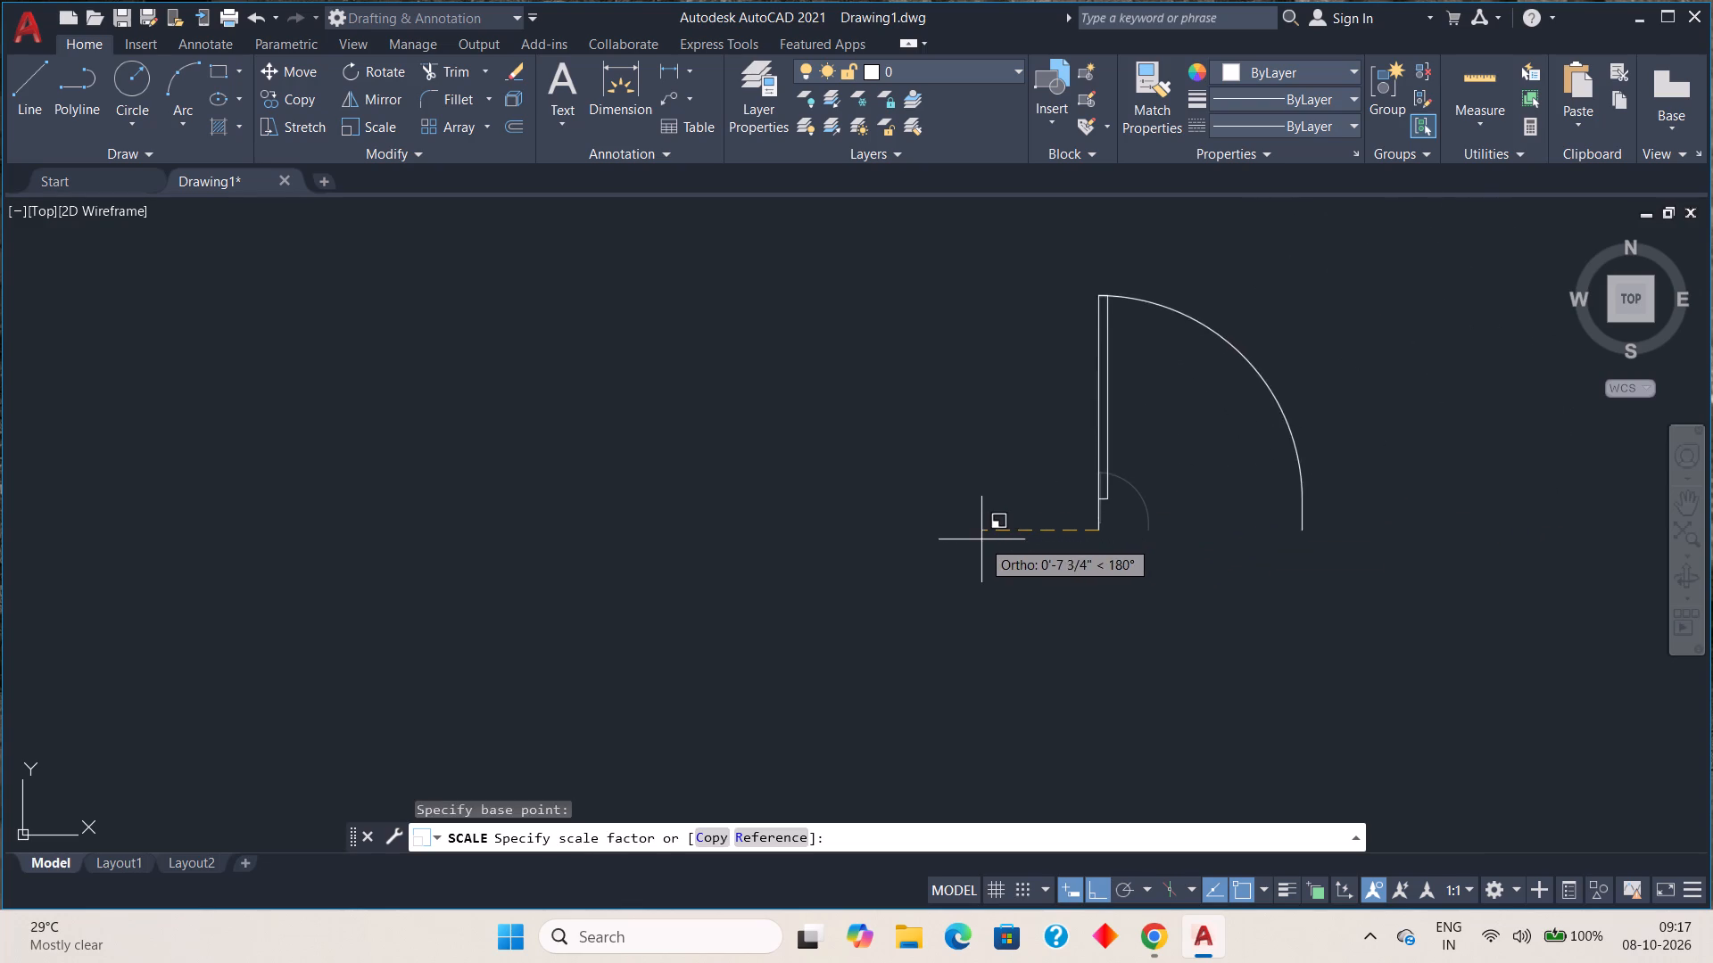
scroll(933, 543, "down", 3)
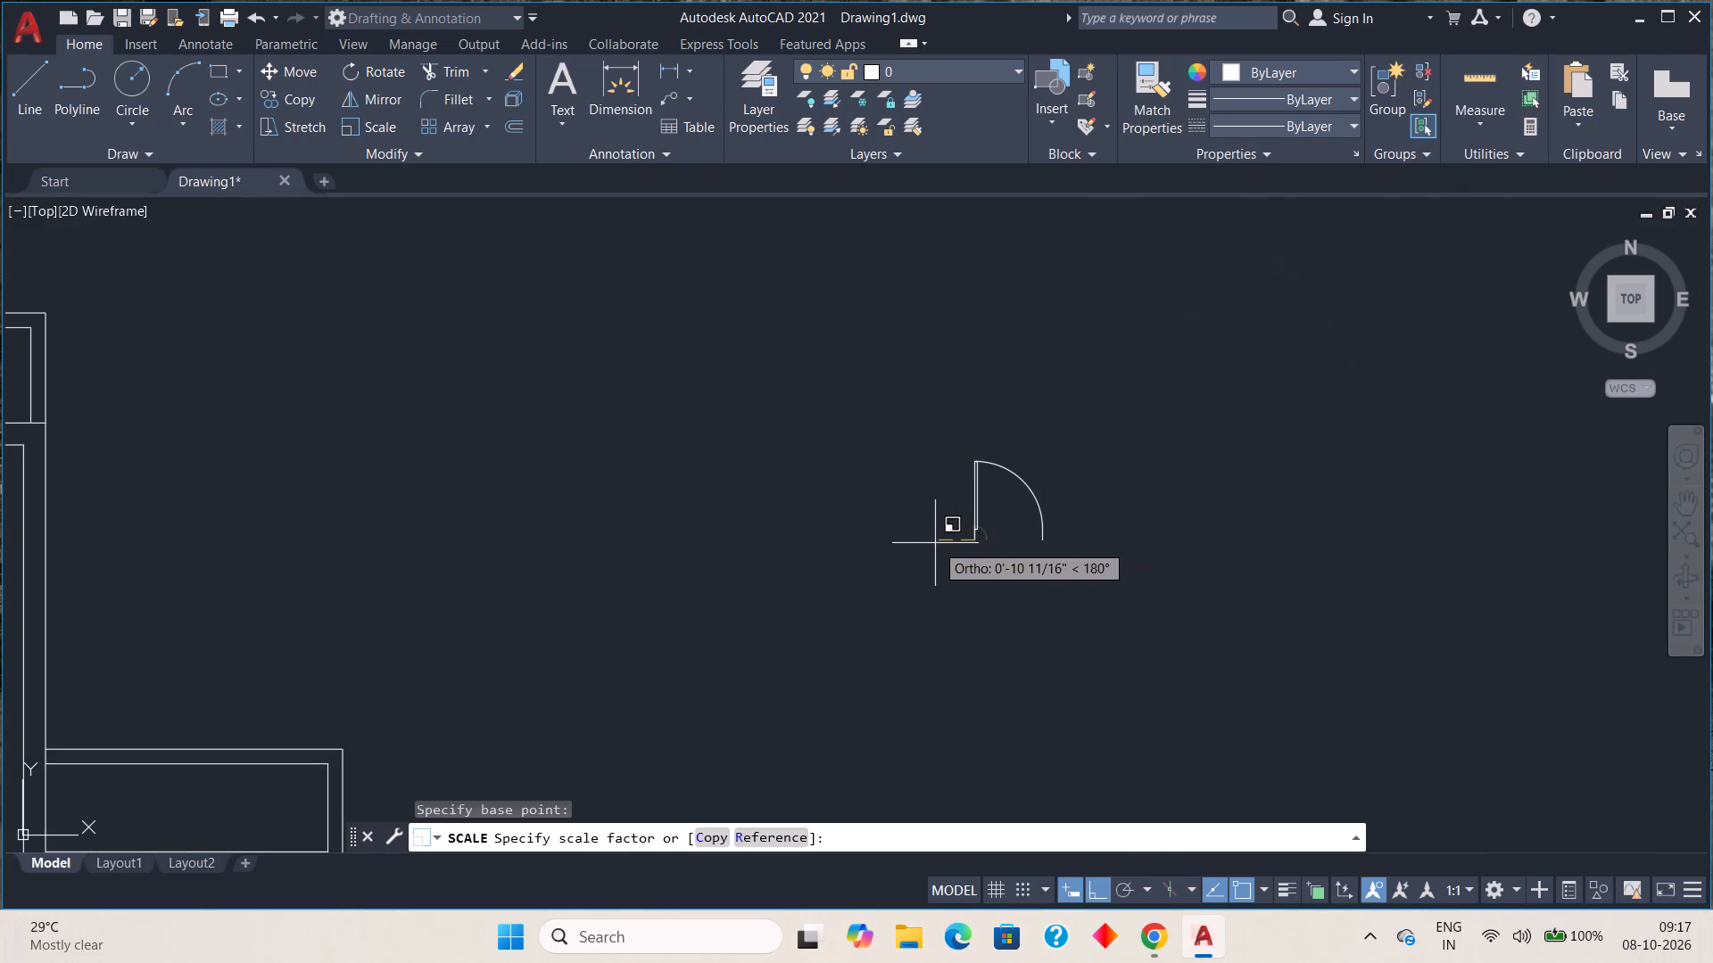
left_click(864, 542)
scroll(926, 523, "down", 3)
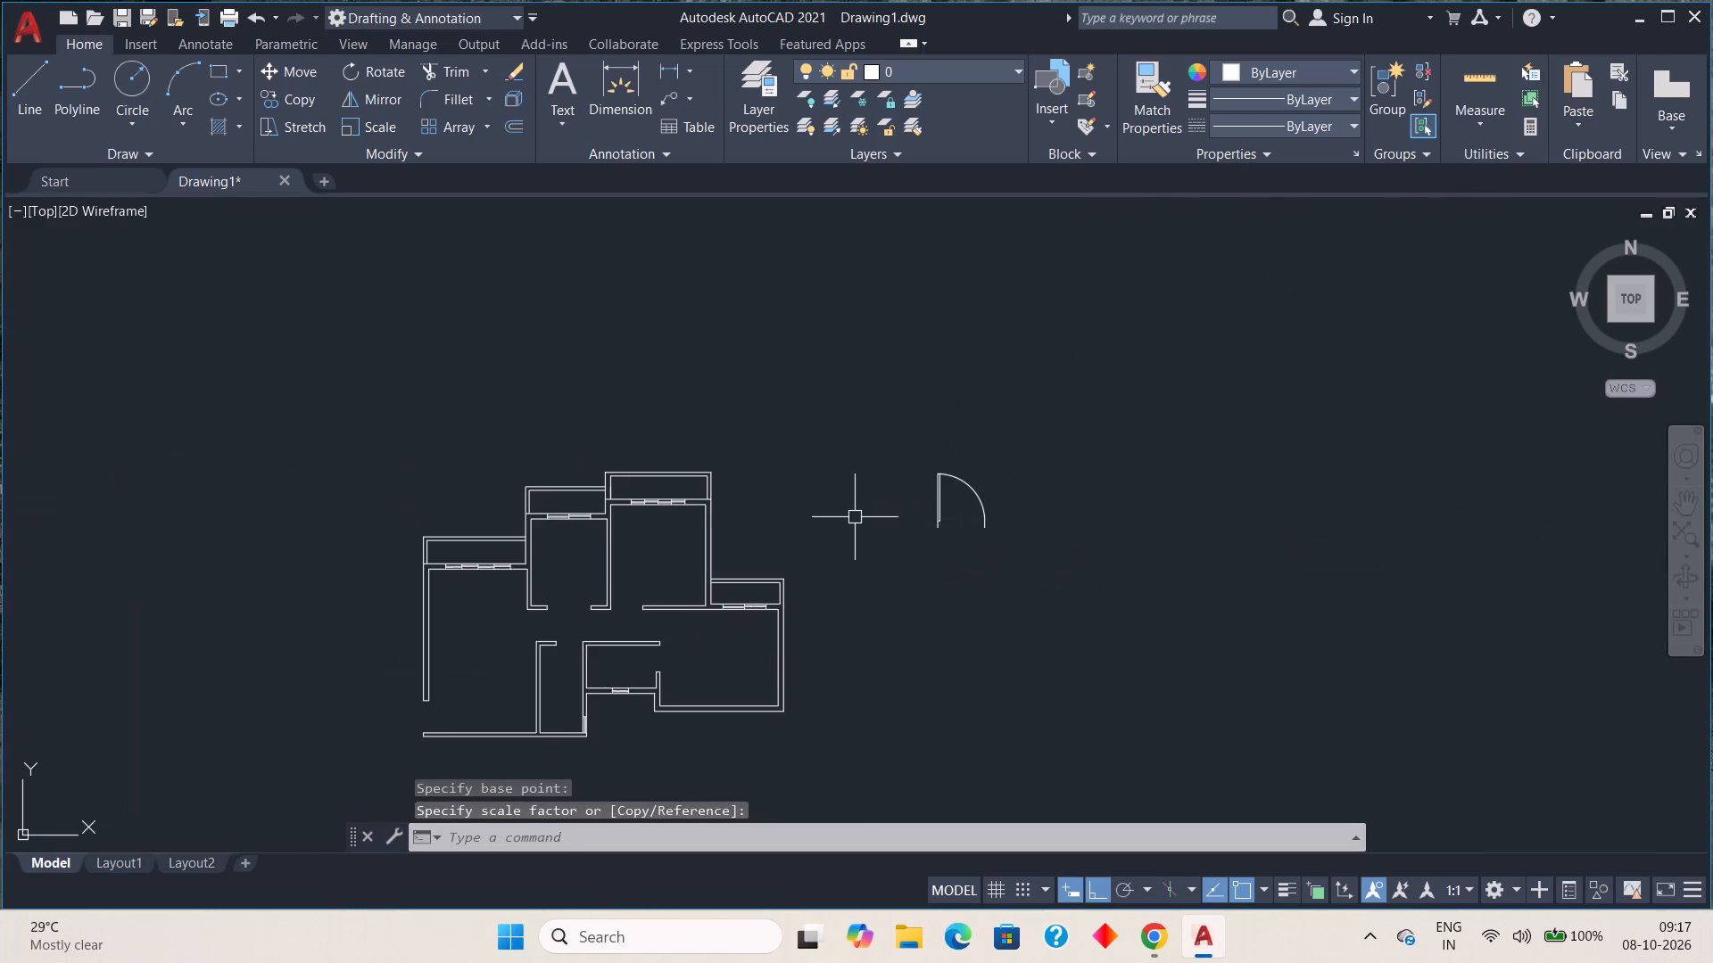
With Ortho off, move the door block by its lower hinge-side endpoint to the bottom corner of the largest upper room's west doorway jamb.
middle_click_drag(857, 525, 985, 461)
scroll(1006, 448, "up", 3)
scroll(1011, 446, "down", 1)
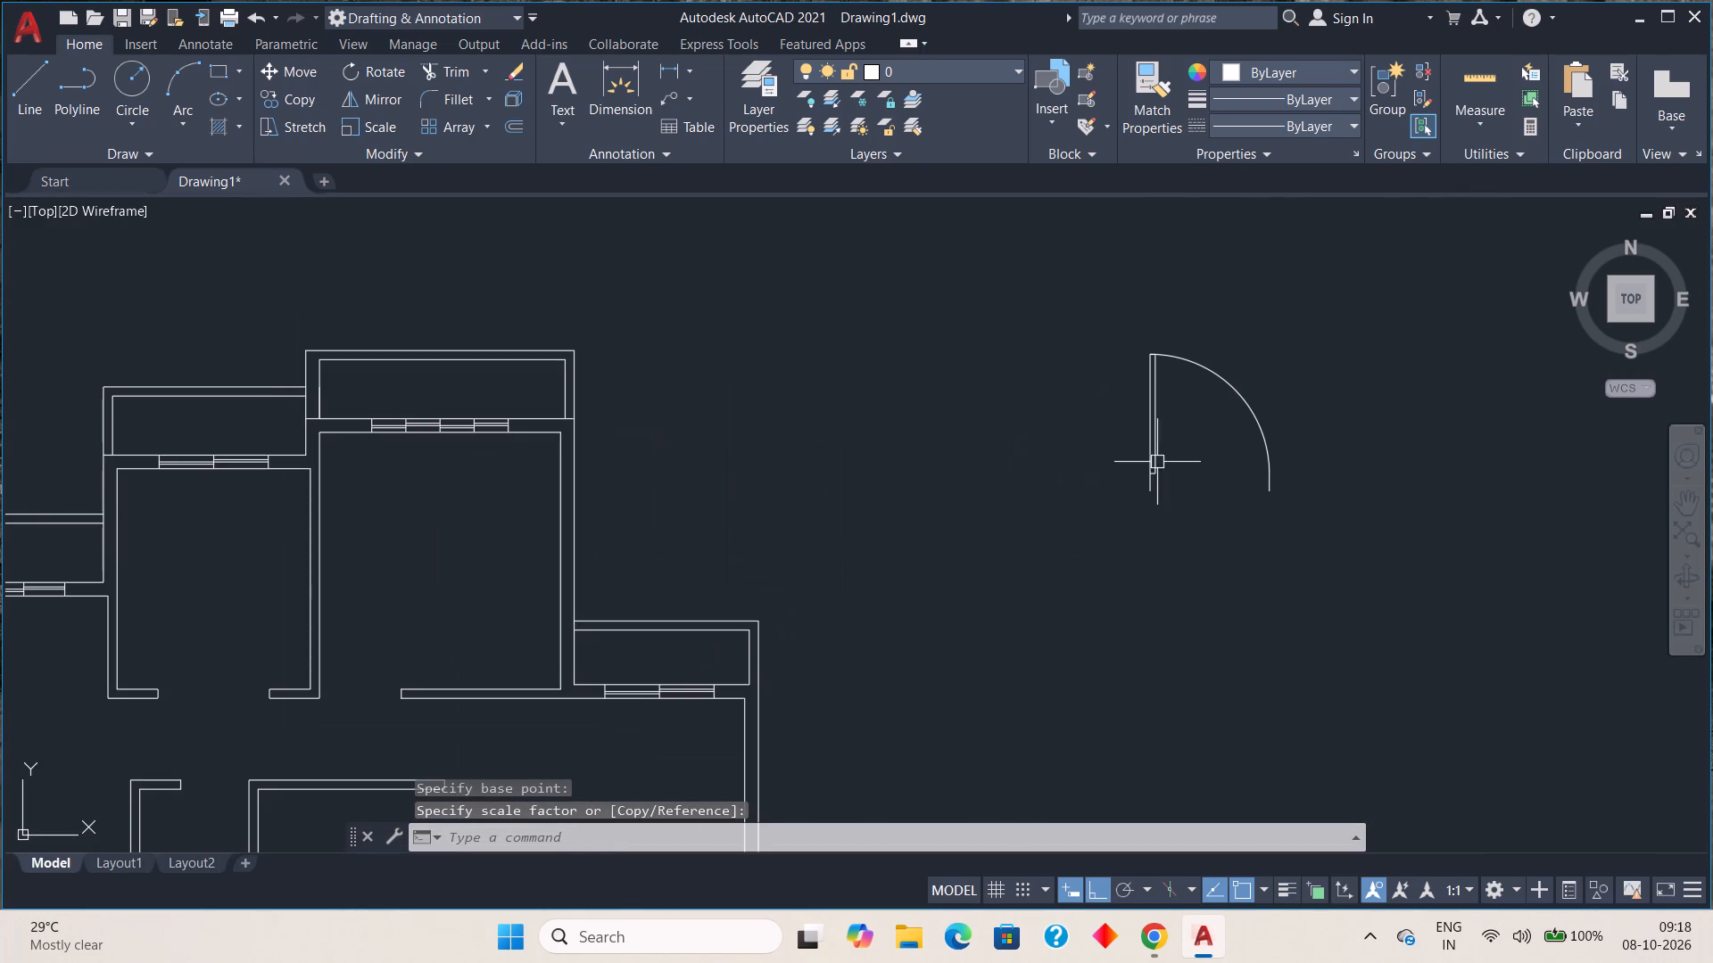
left_click(1152, 460)
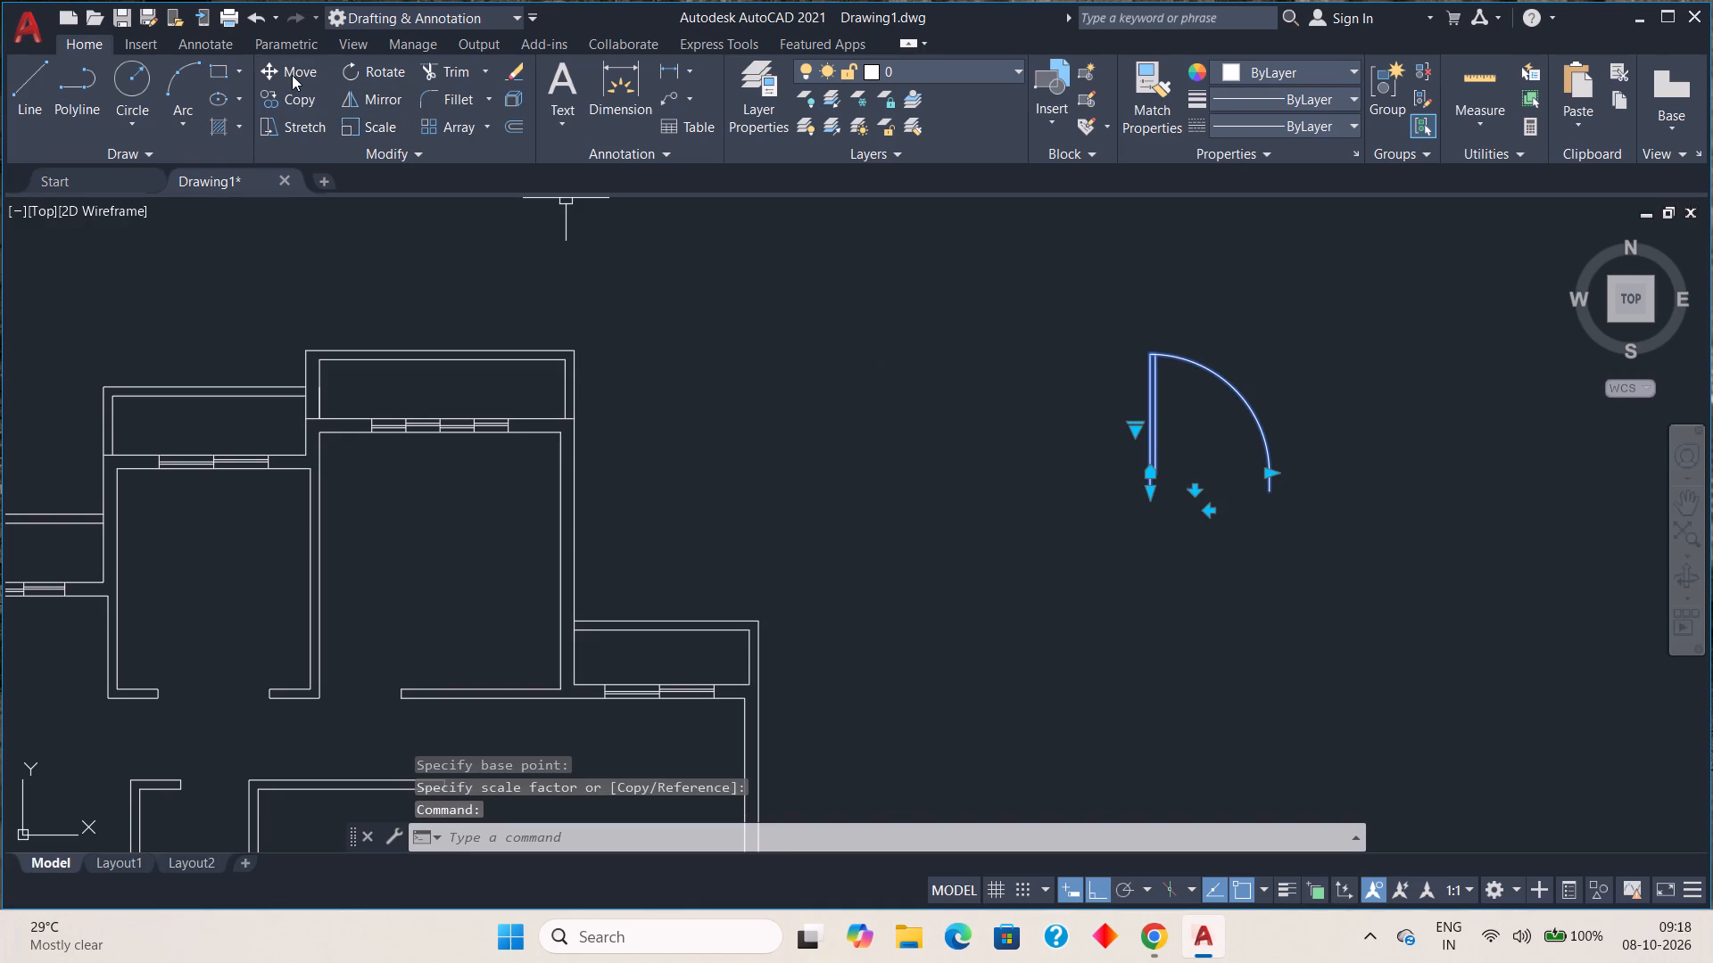
left_click(293, 75)
left_click(1152, 494)
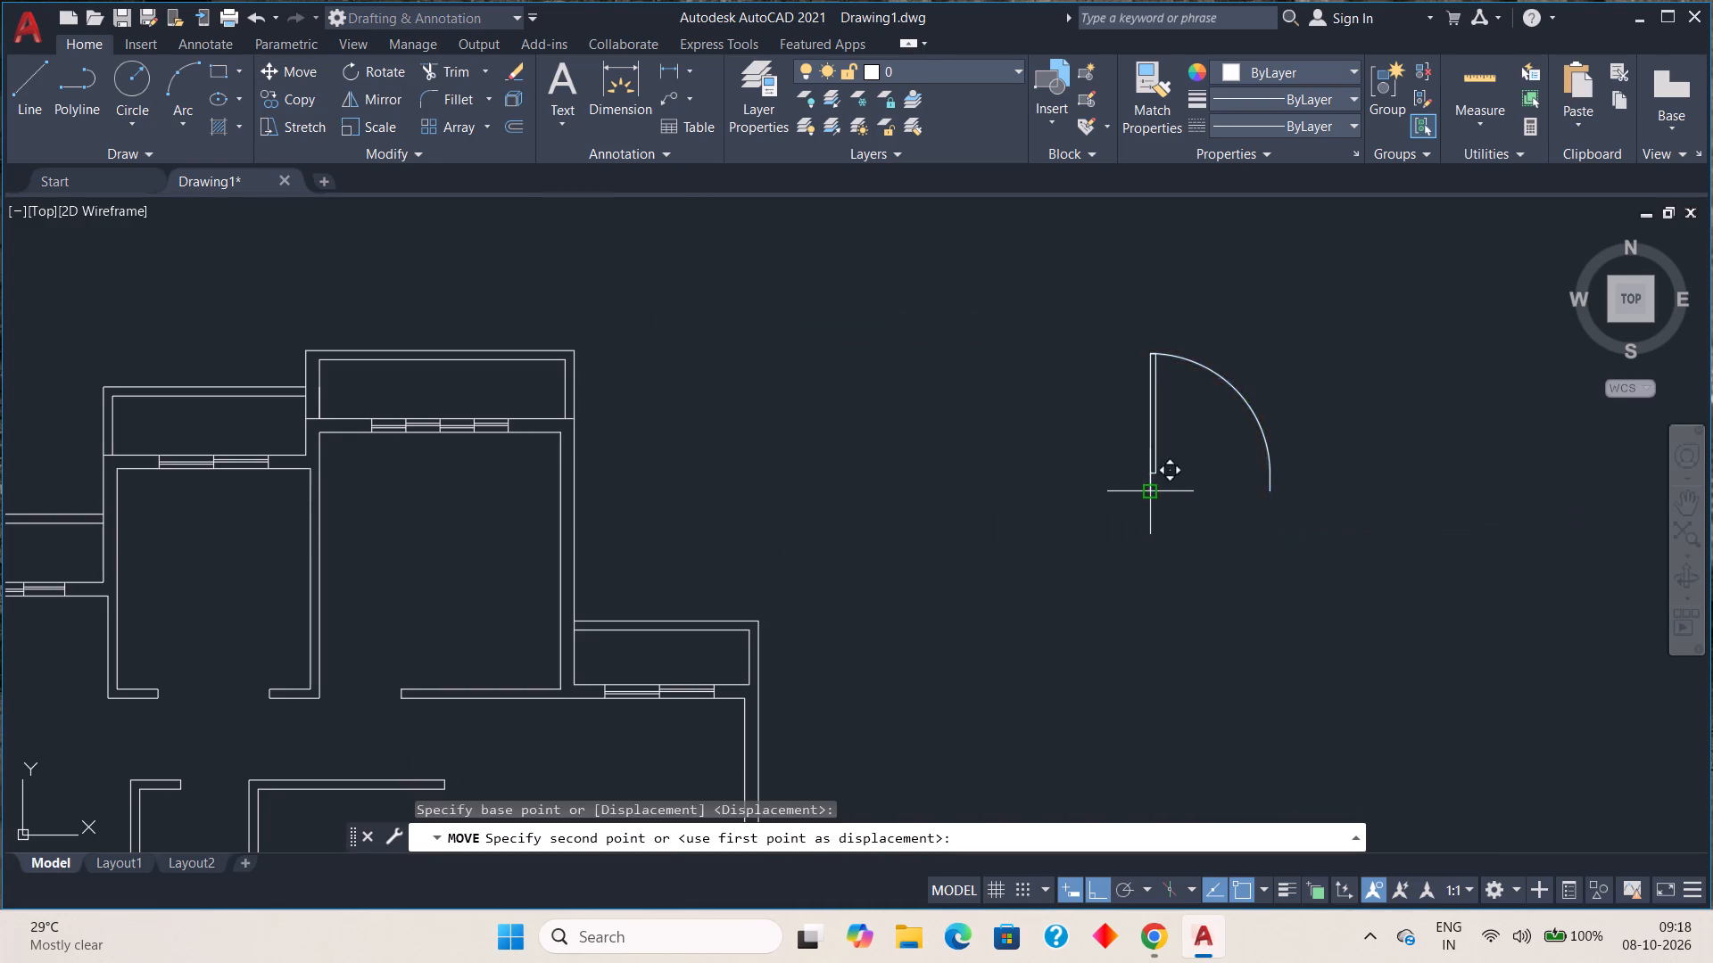
left_click(1099, 880)
scroll(335, 676, "up", 4)
scroll(329, 684, "down", 1)
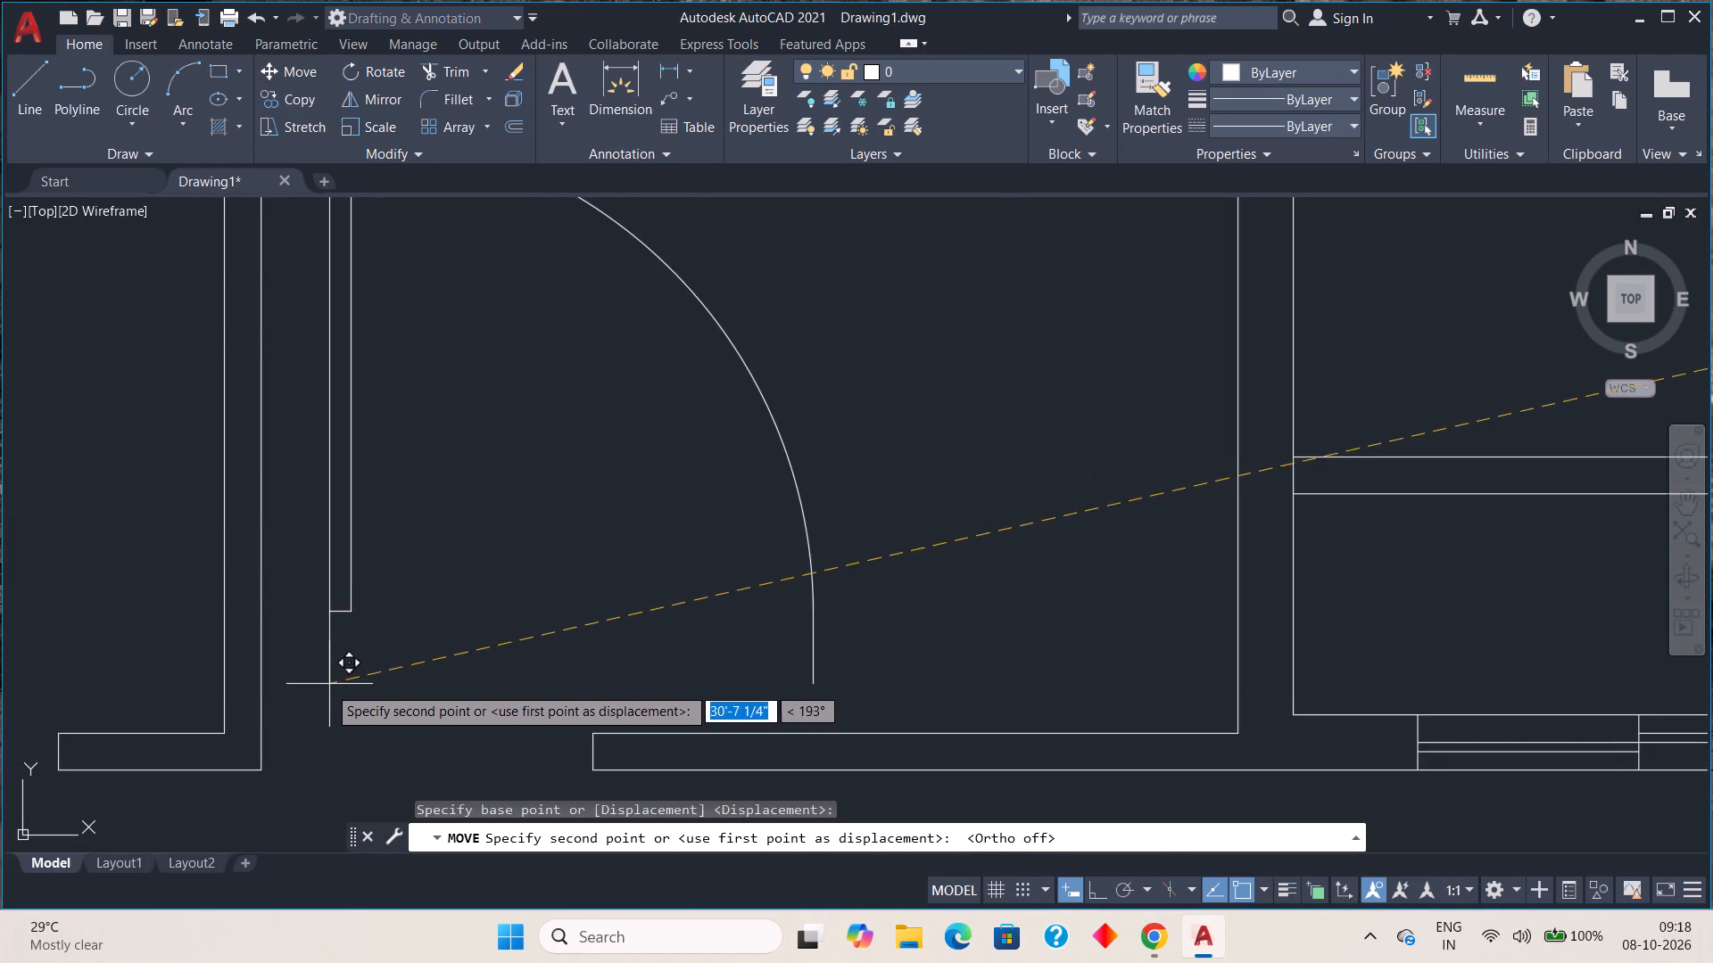
middle_click_drag(327, 687, 776, 408)
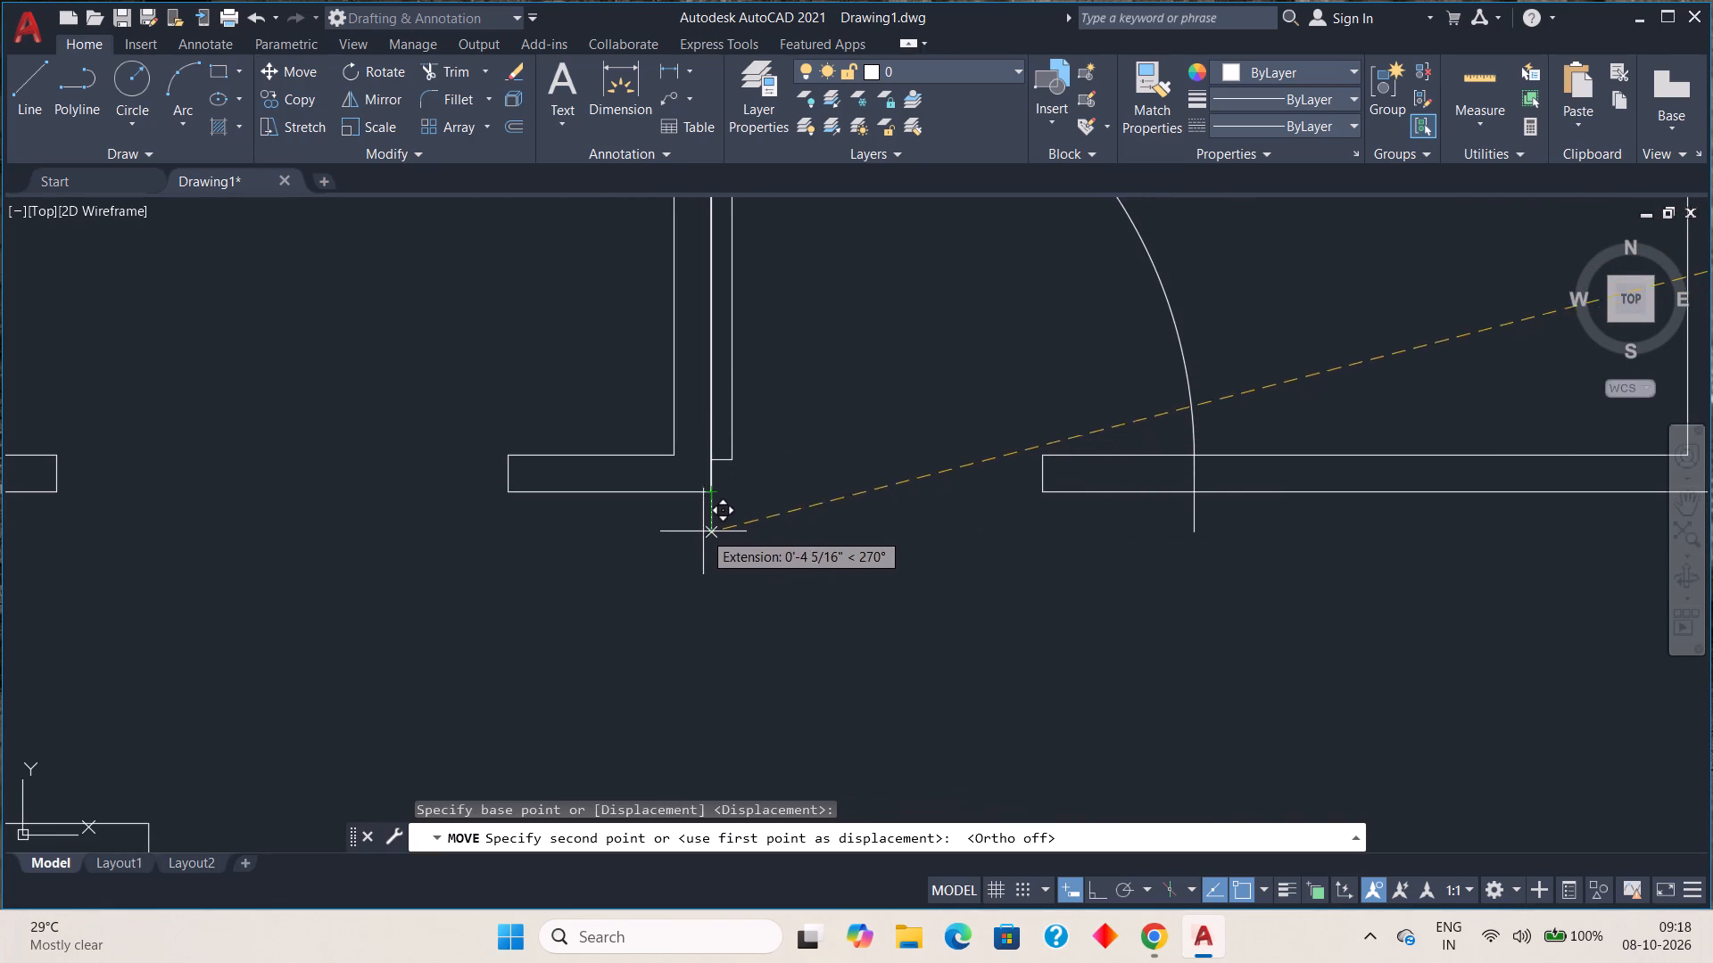
left_click(709, 494)
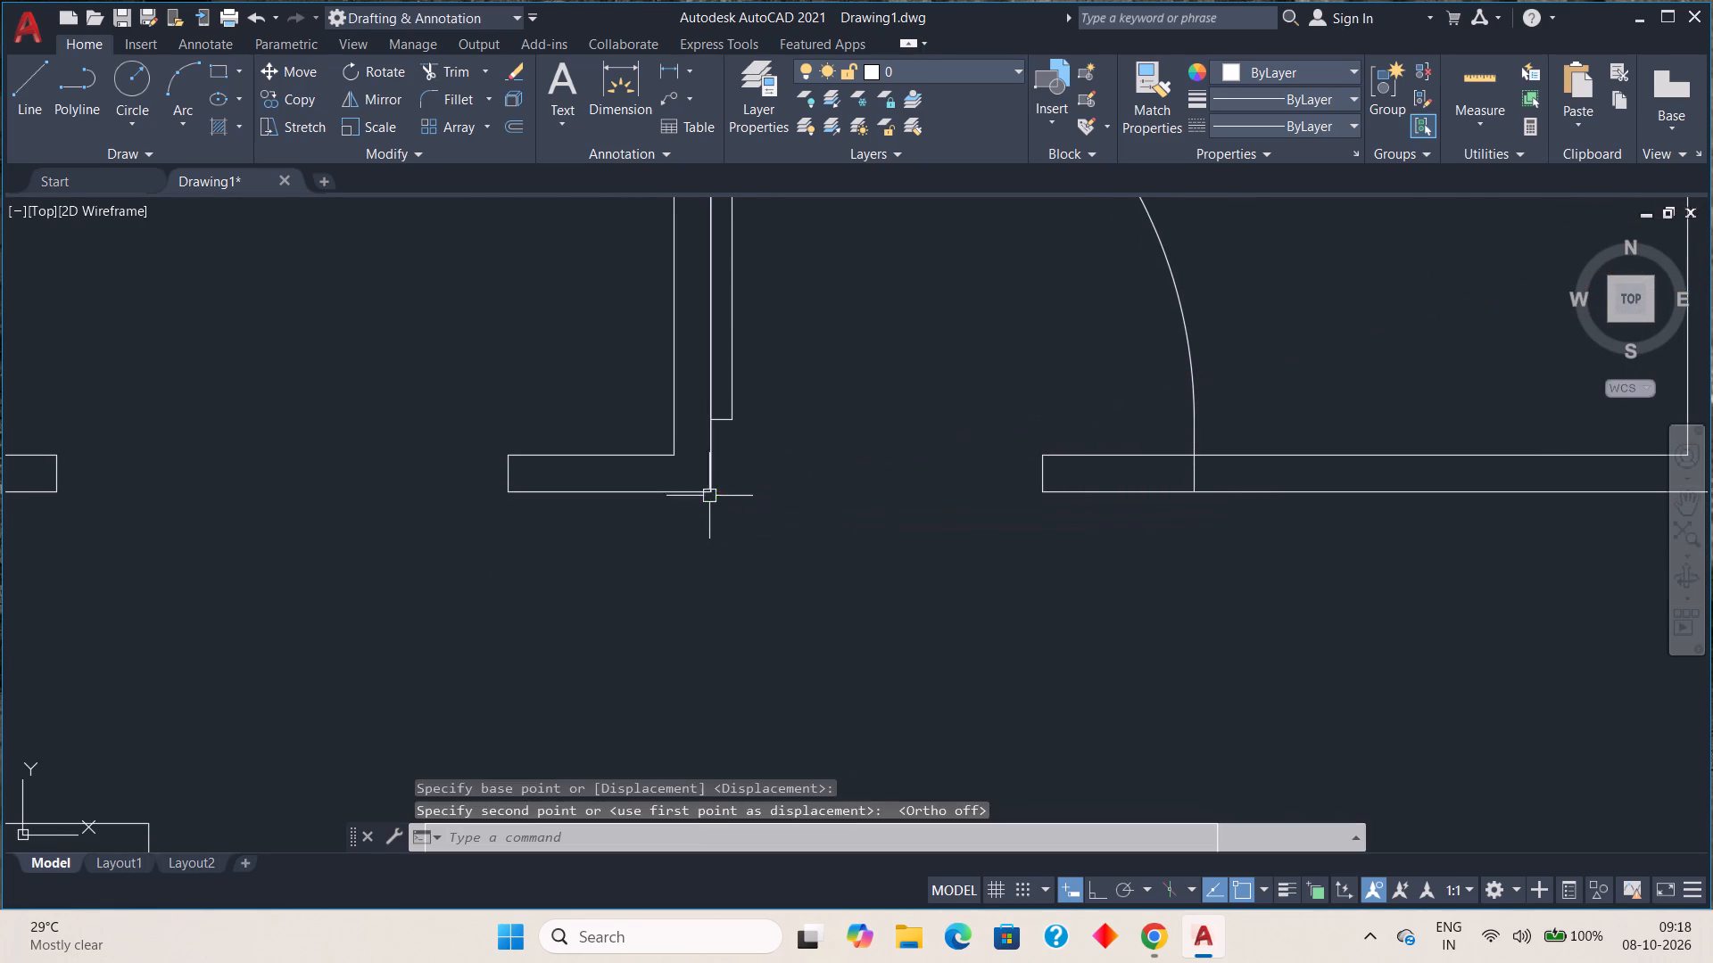
key("Escape")
Scale the door block down from its lower hinge-side endpoint, using a distance of about 1'-9", until the arc reaches the east jamb.
scroll(741, 545, "down", 2)
middle_click_drag(762, 521, 767, 523)
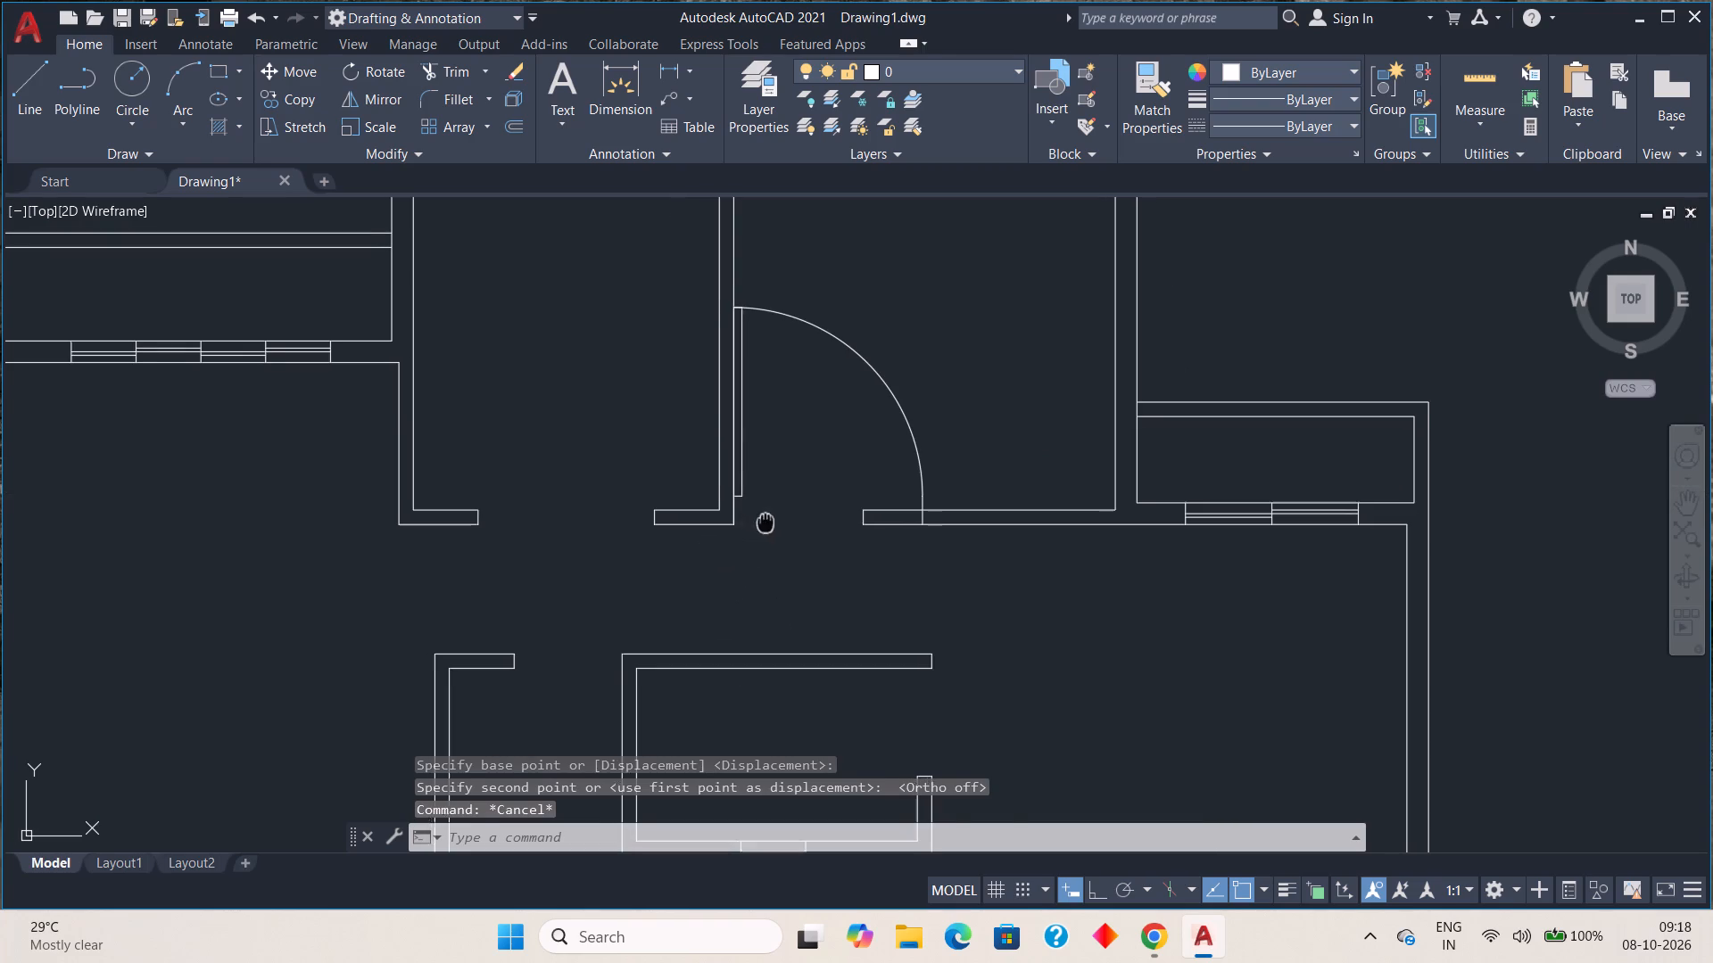
middle_click_drag(767, 523, 851, 544)
left_click(830, 494)
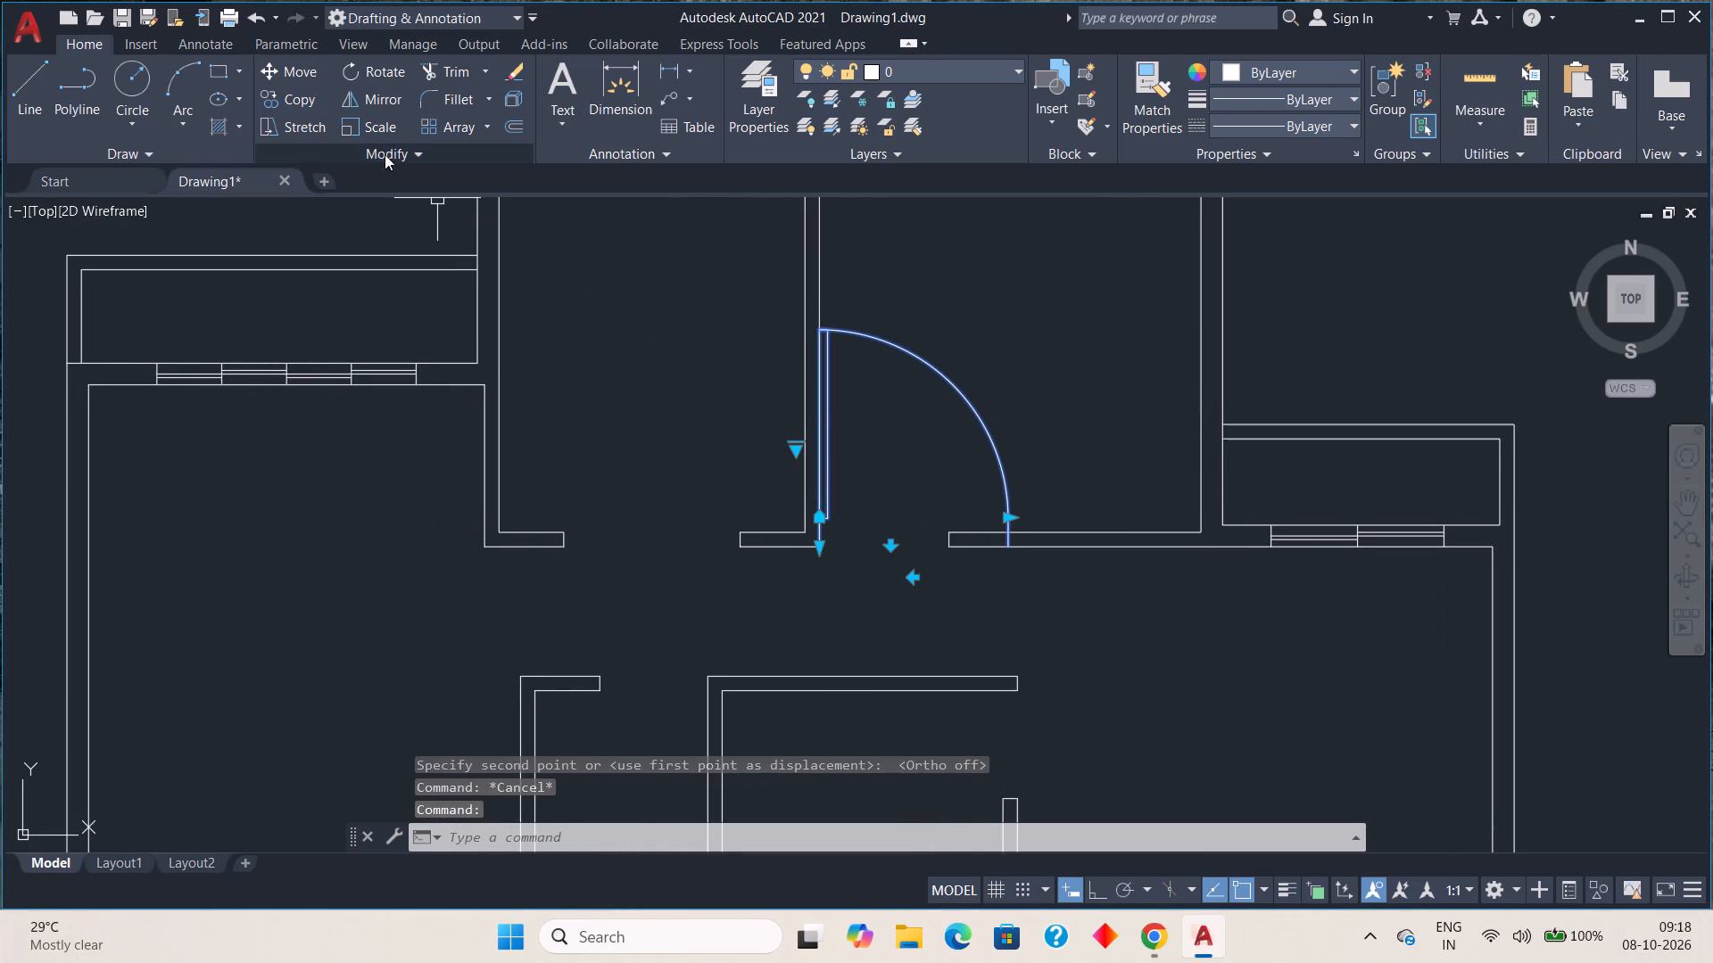
left_click(380, 123)
scroll(840, 540, "up", 2)
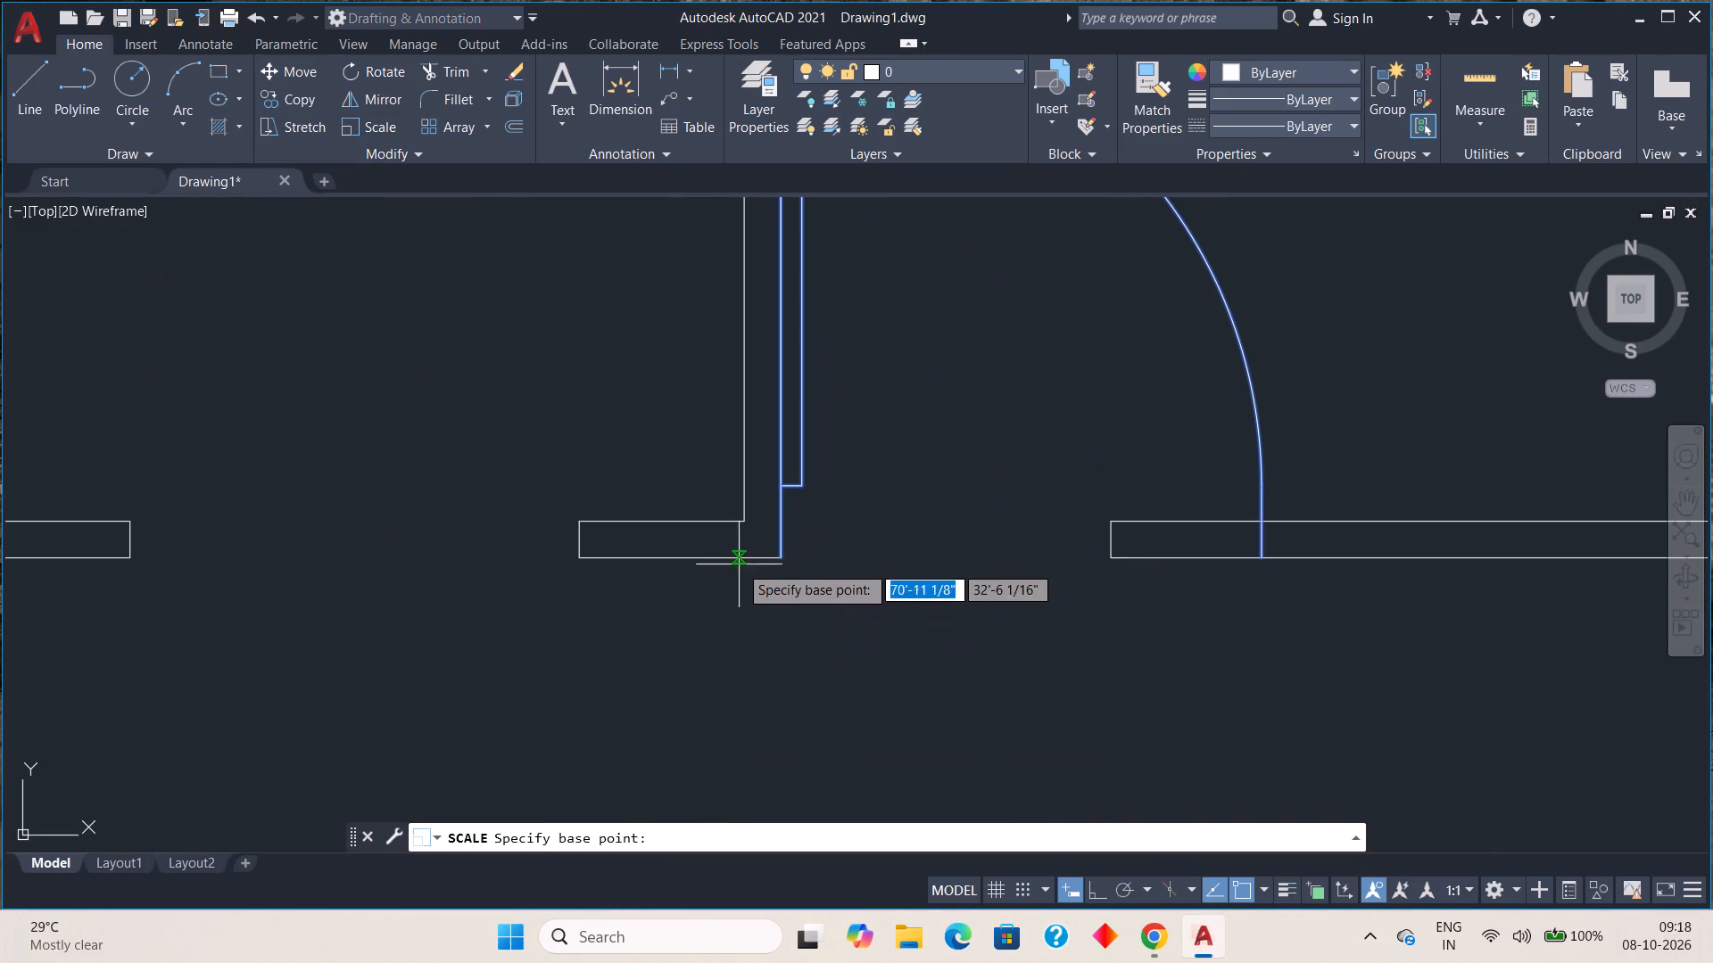
left_click(782, 555)
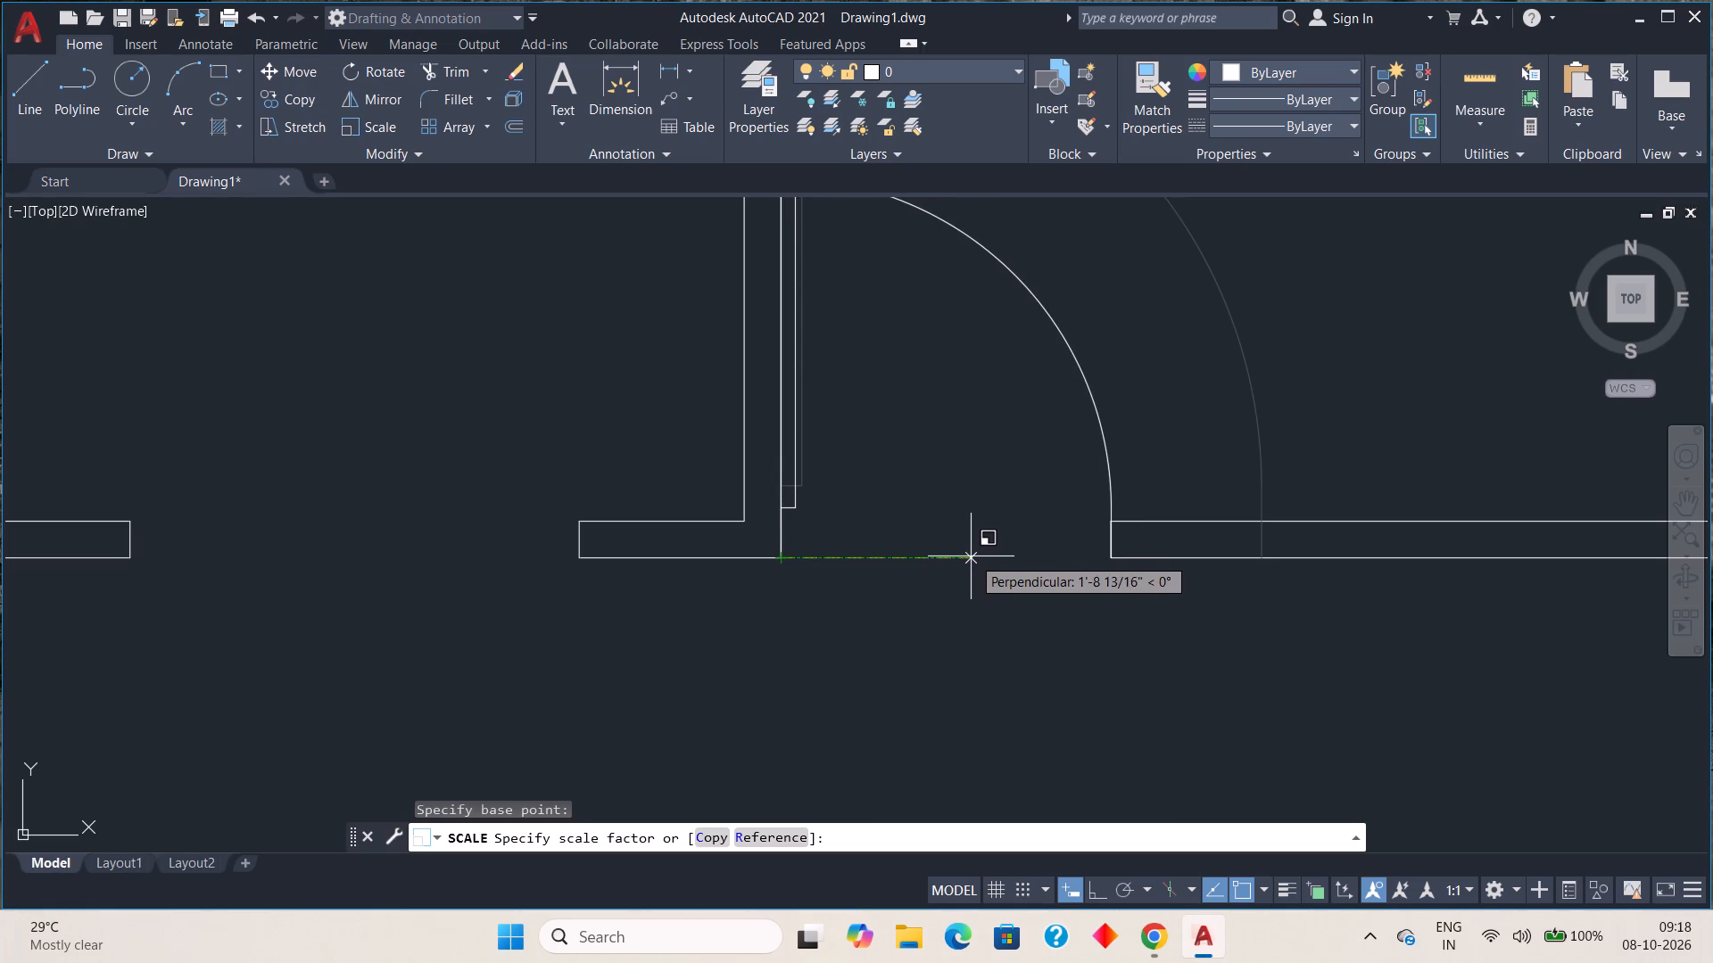
left_click(970, 556)
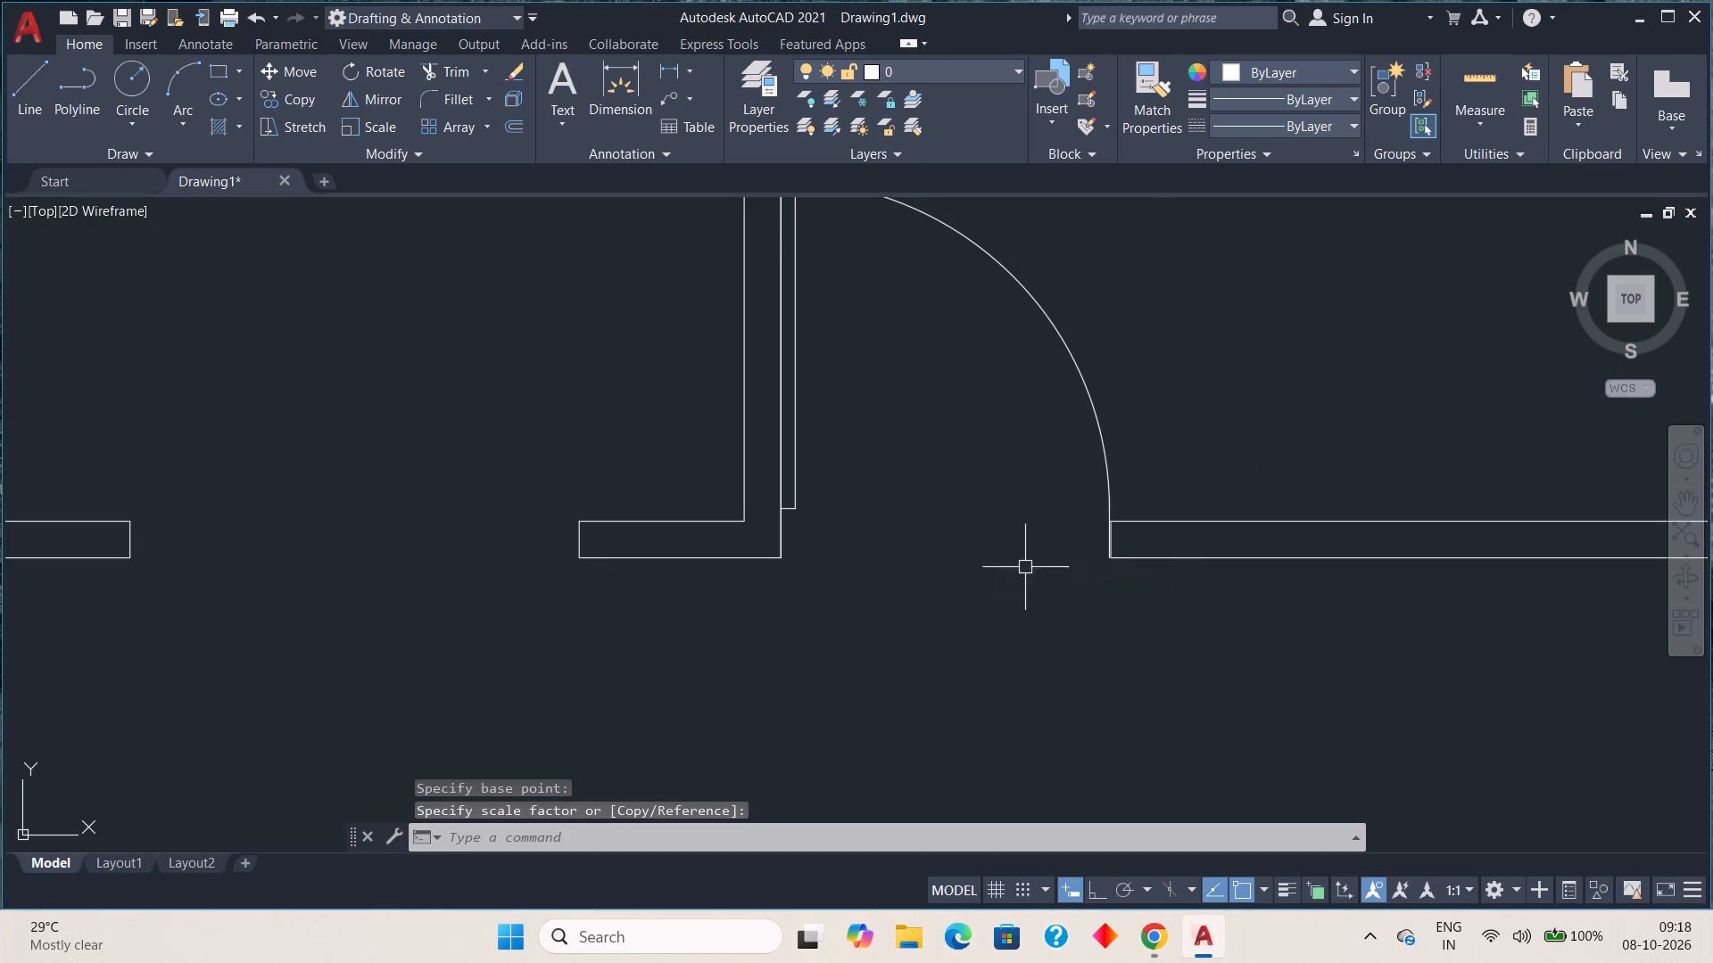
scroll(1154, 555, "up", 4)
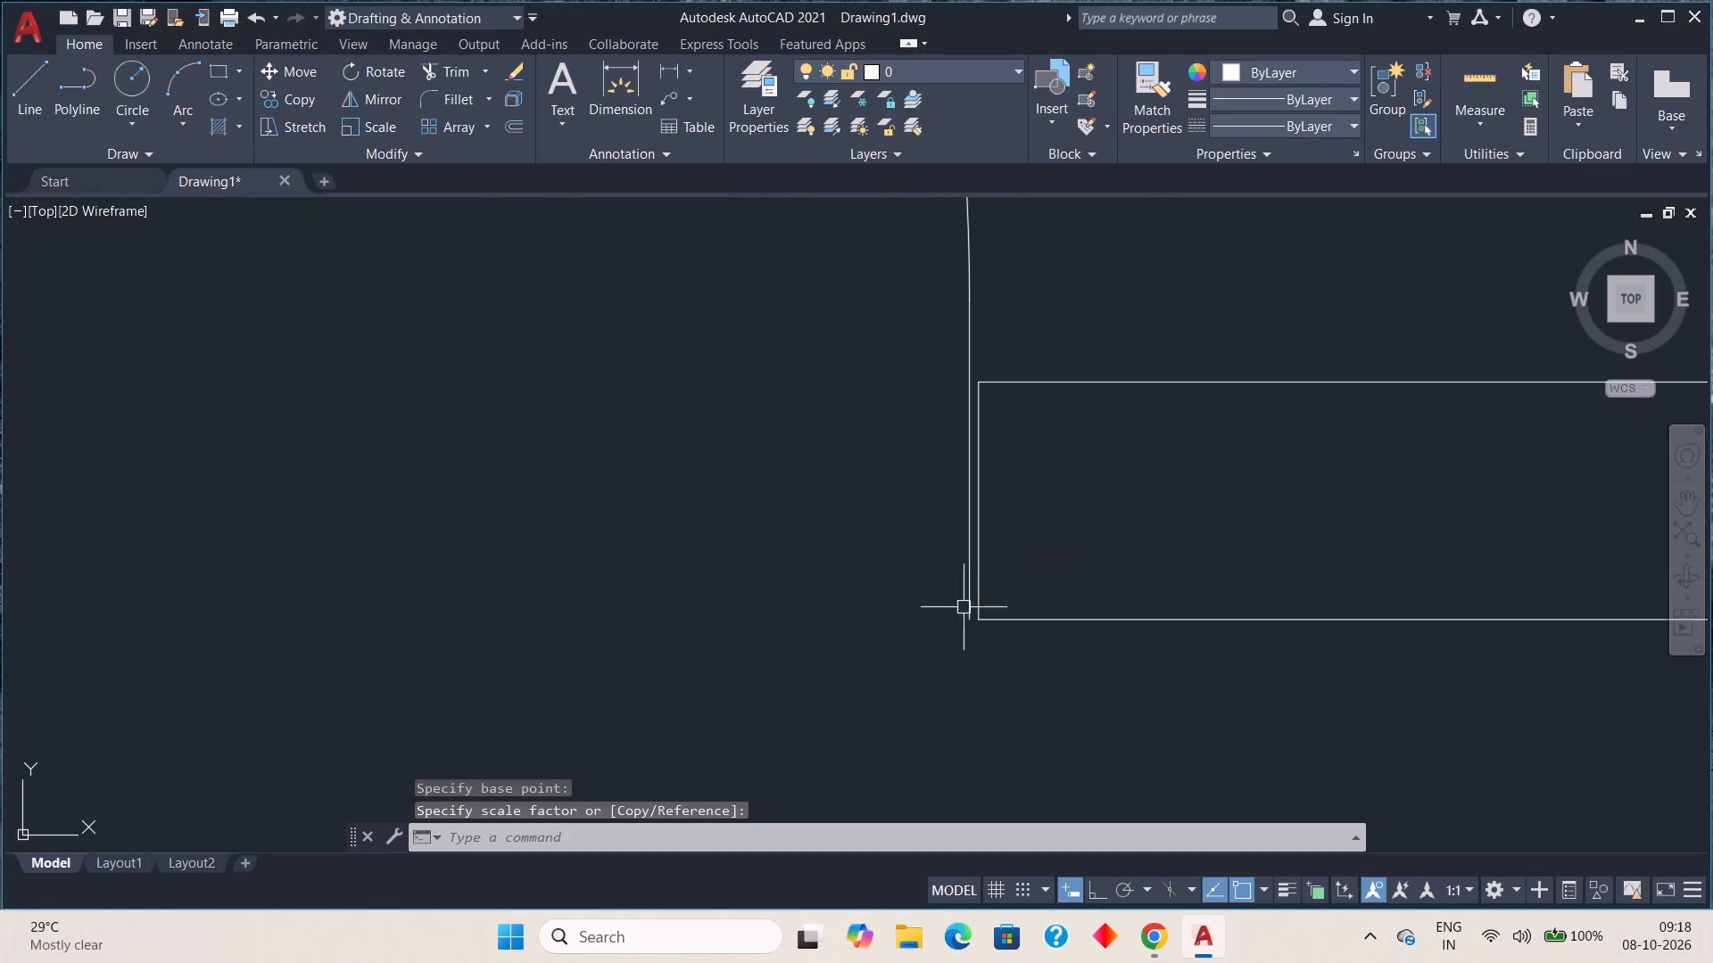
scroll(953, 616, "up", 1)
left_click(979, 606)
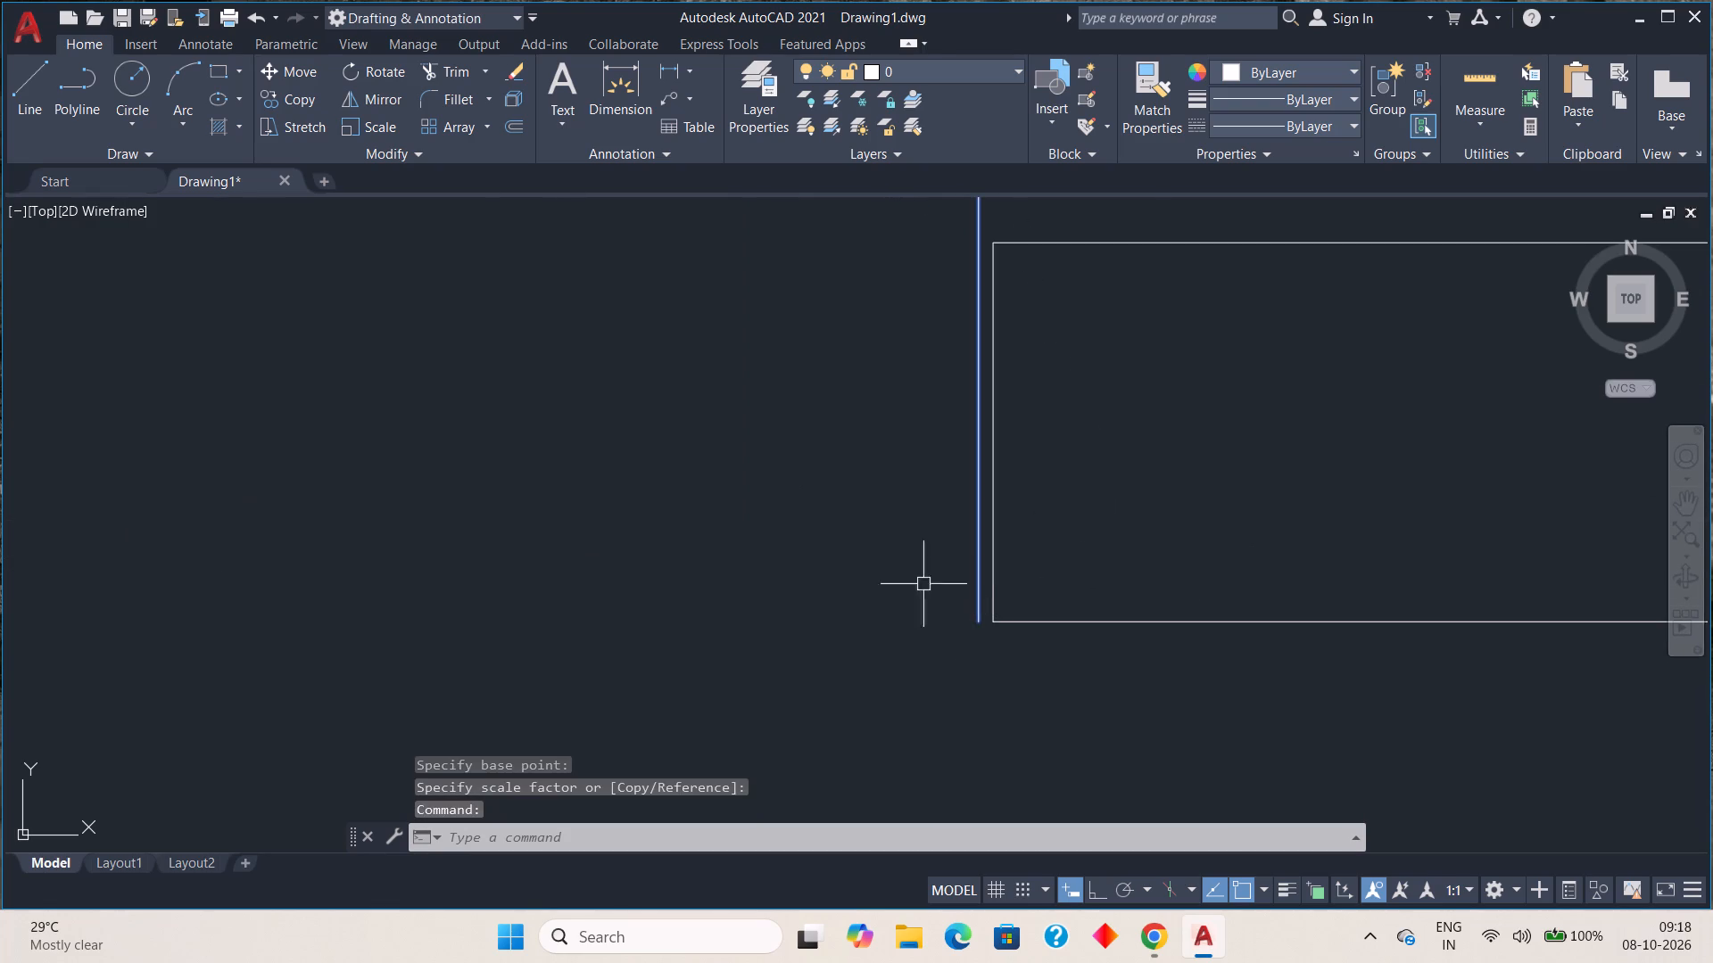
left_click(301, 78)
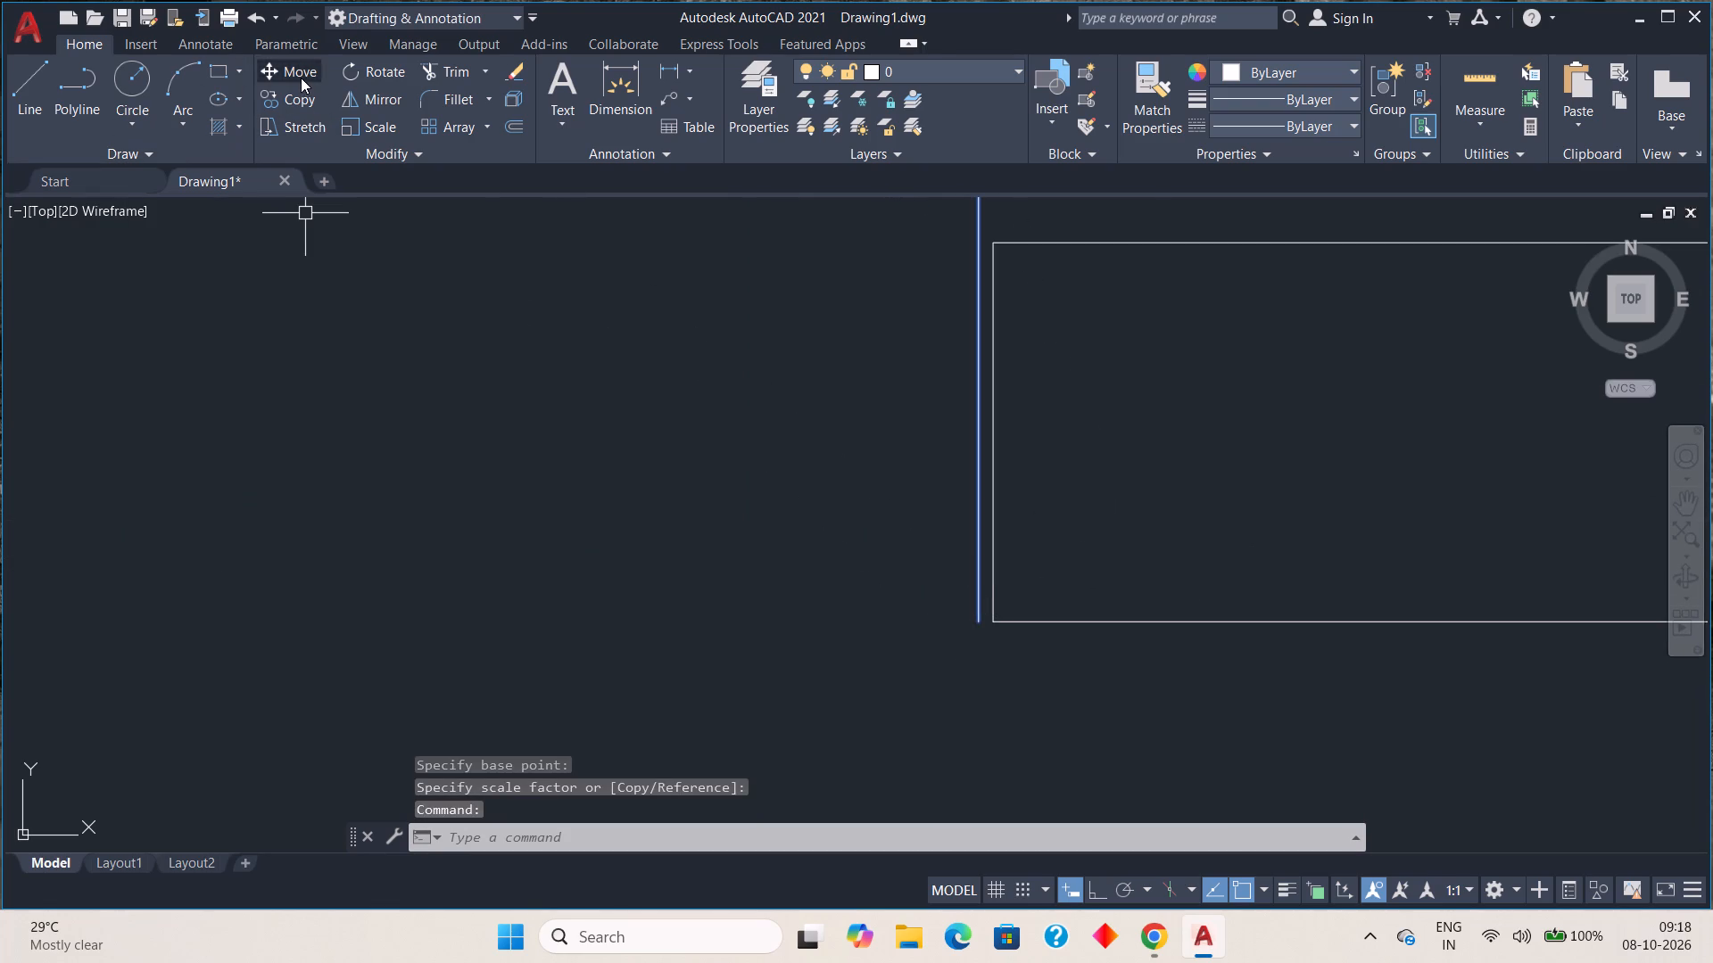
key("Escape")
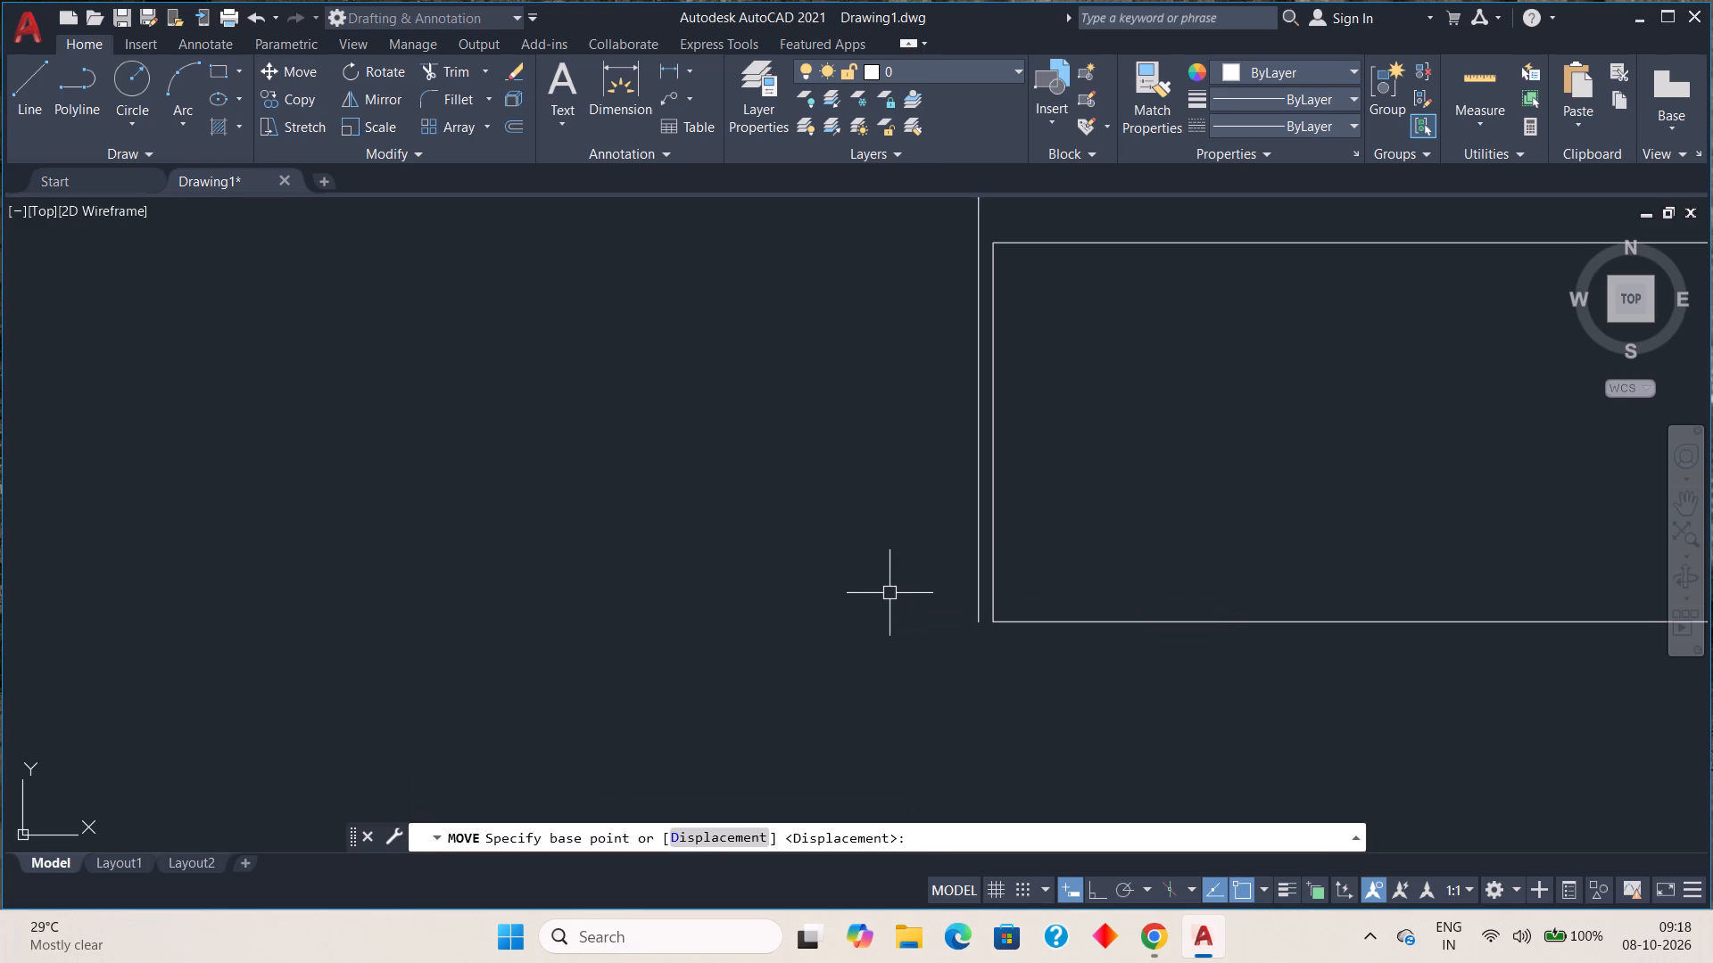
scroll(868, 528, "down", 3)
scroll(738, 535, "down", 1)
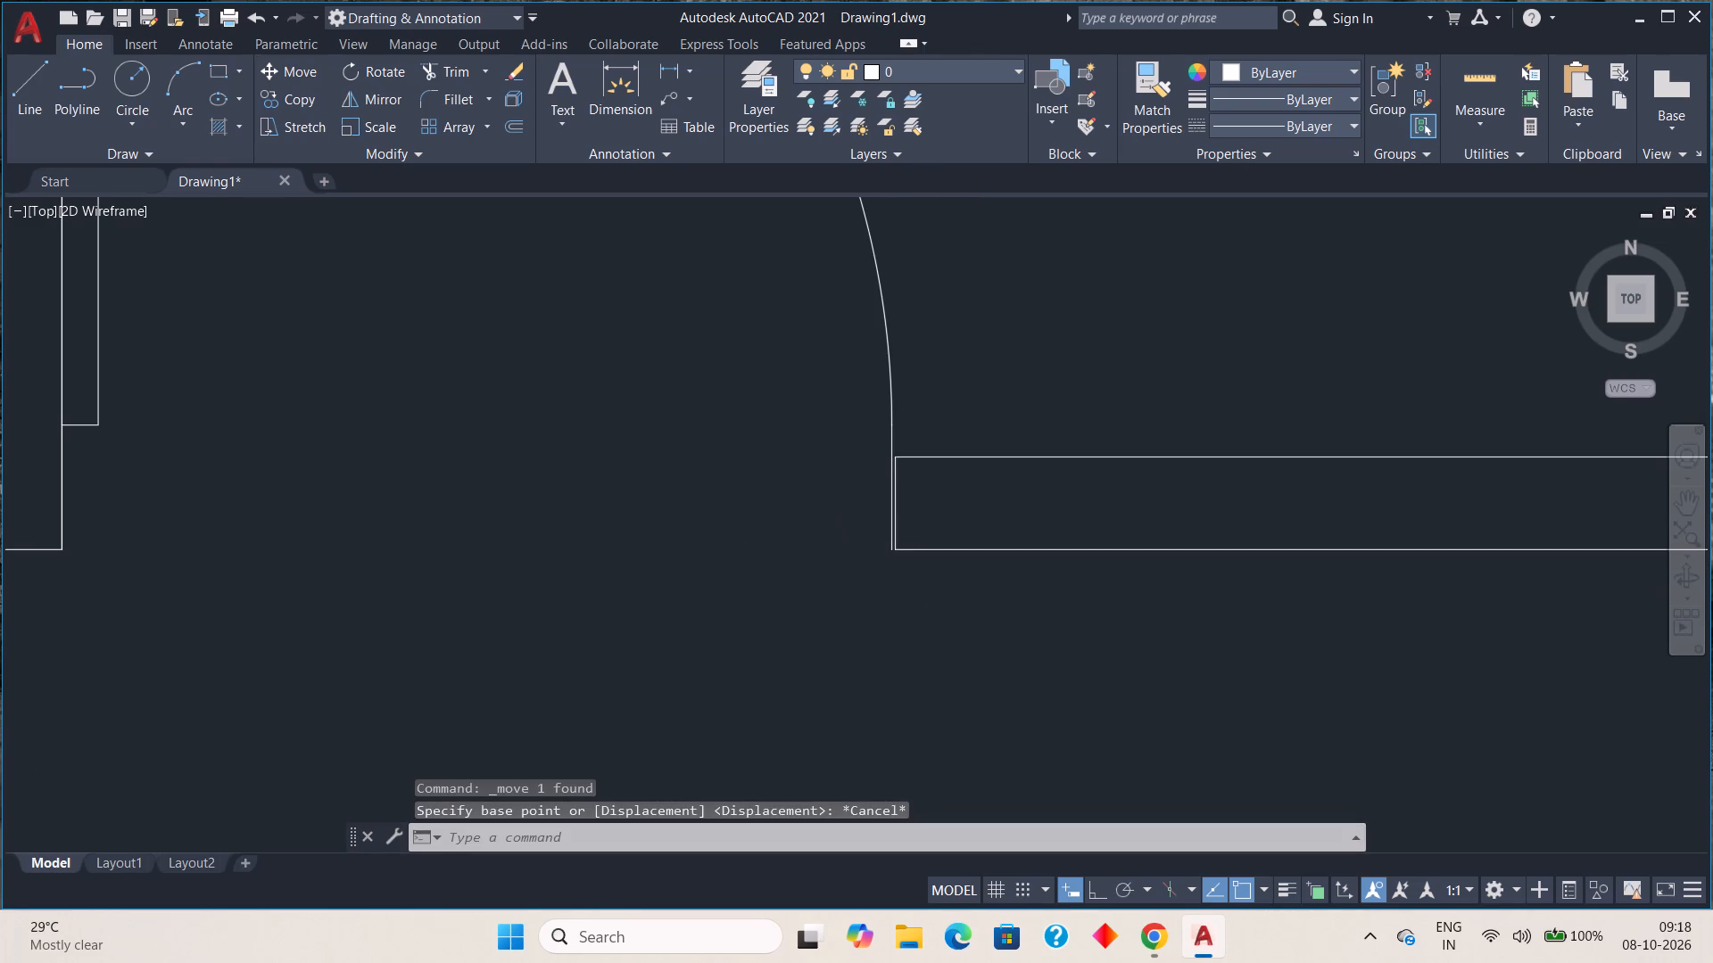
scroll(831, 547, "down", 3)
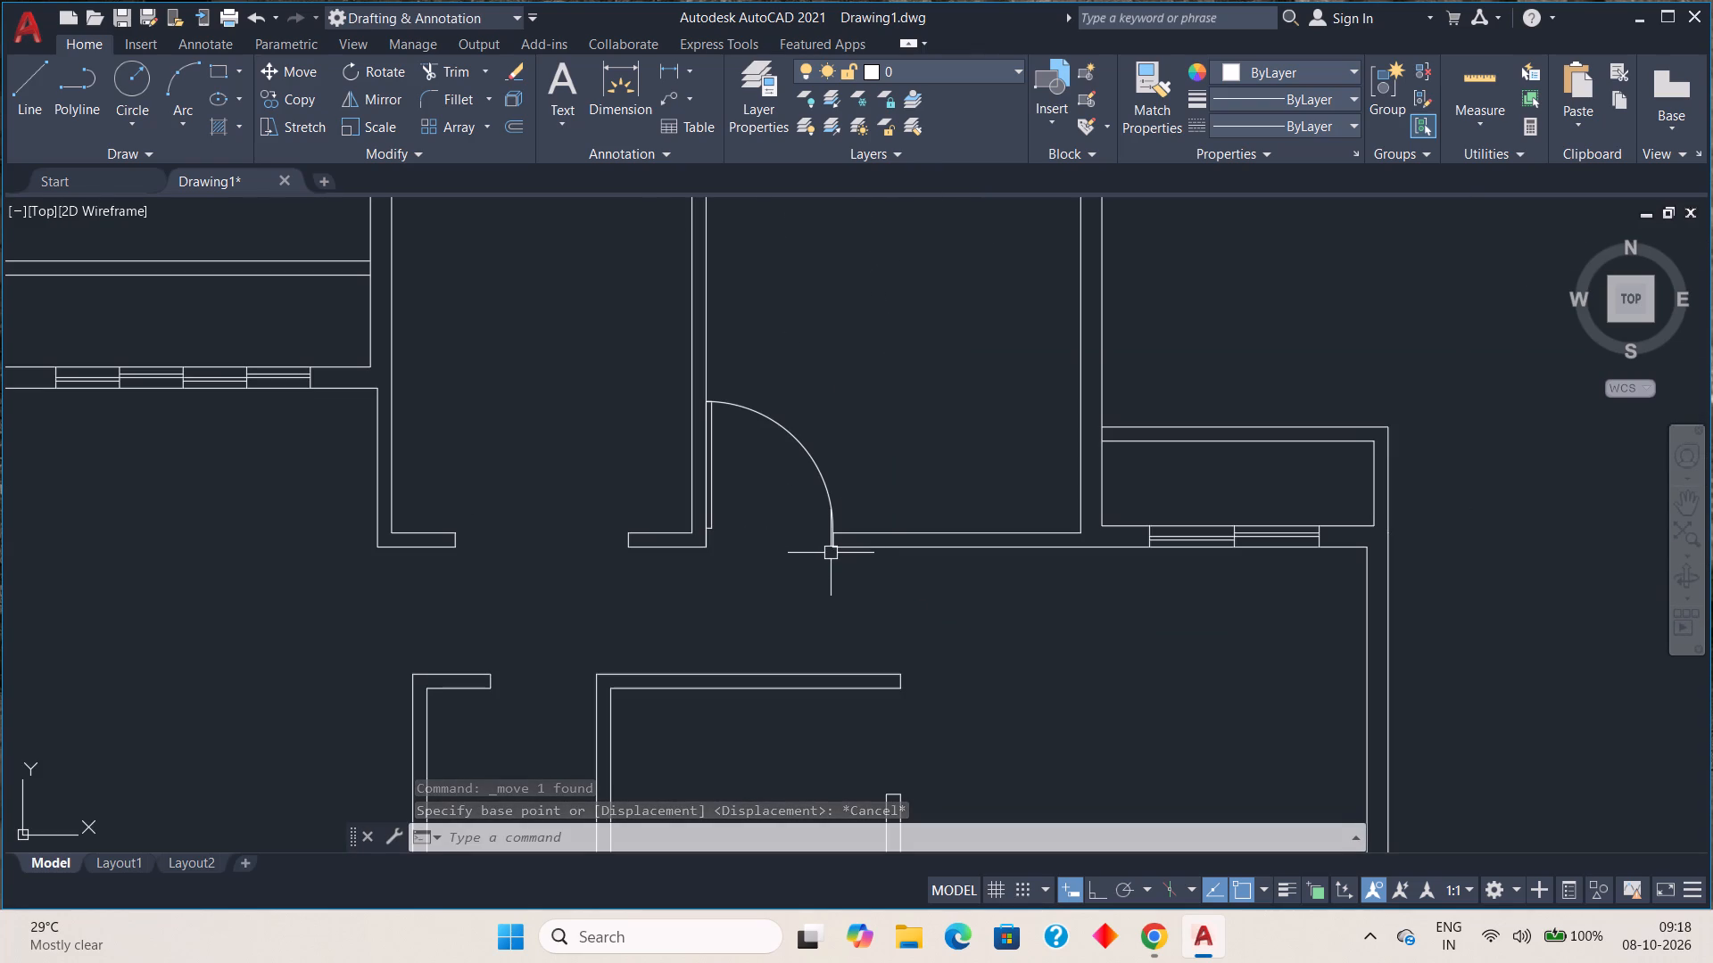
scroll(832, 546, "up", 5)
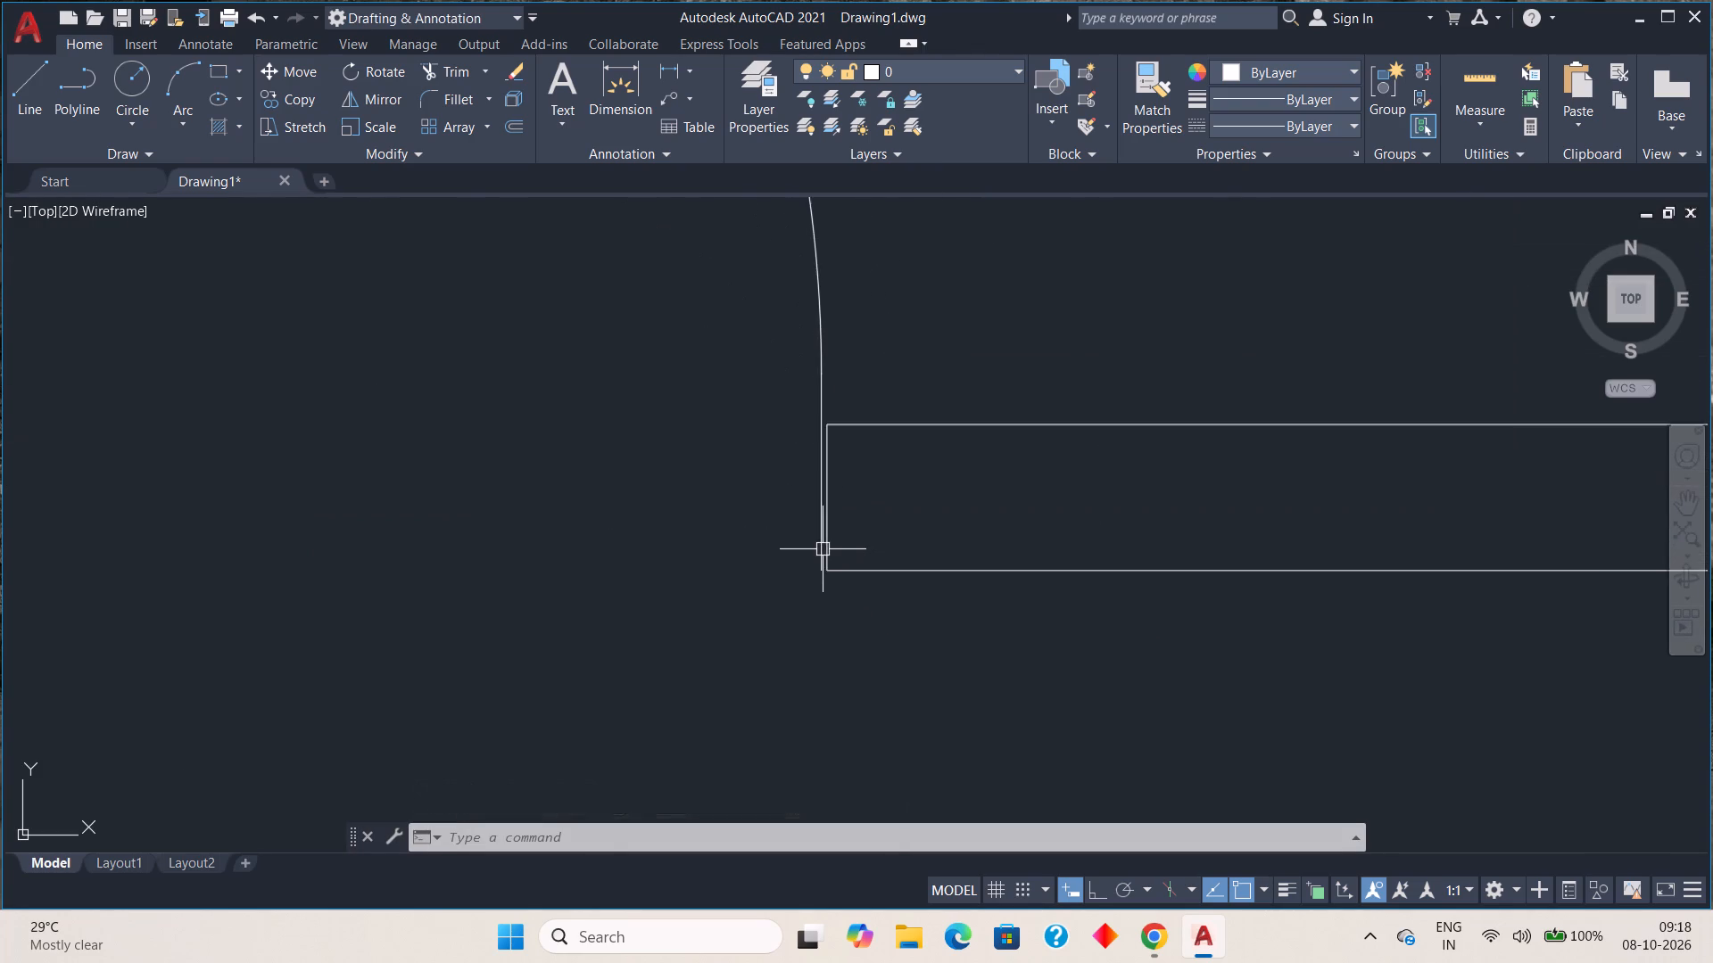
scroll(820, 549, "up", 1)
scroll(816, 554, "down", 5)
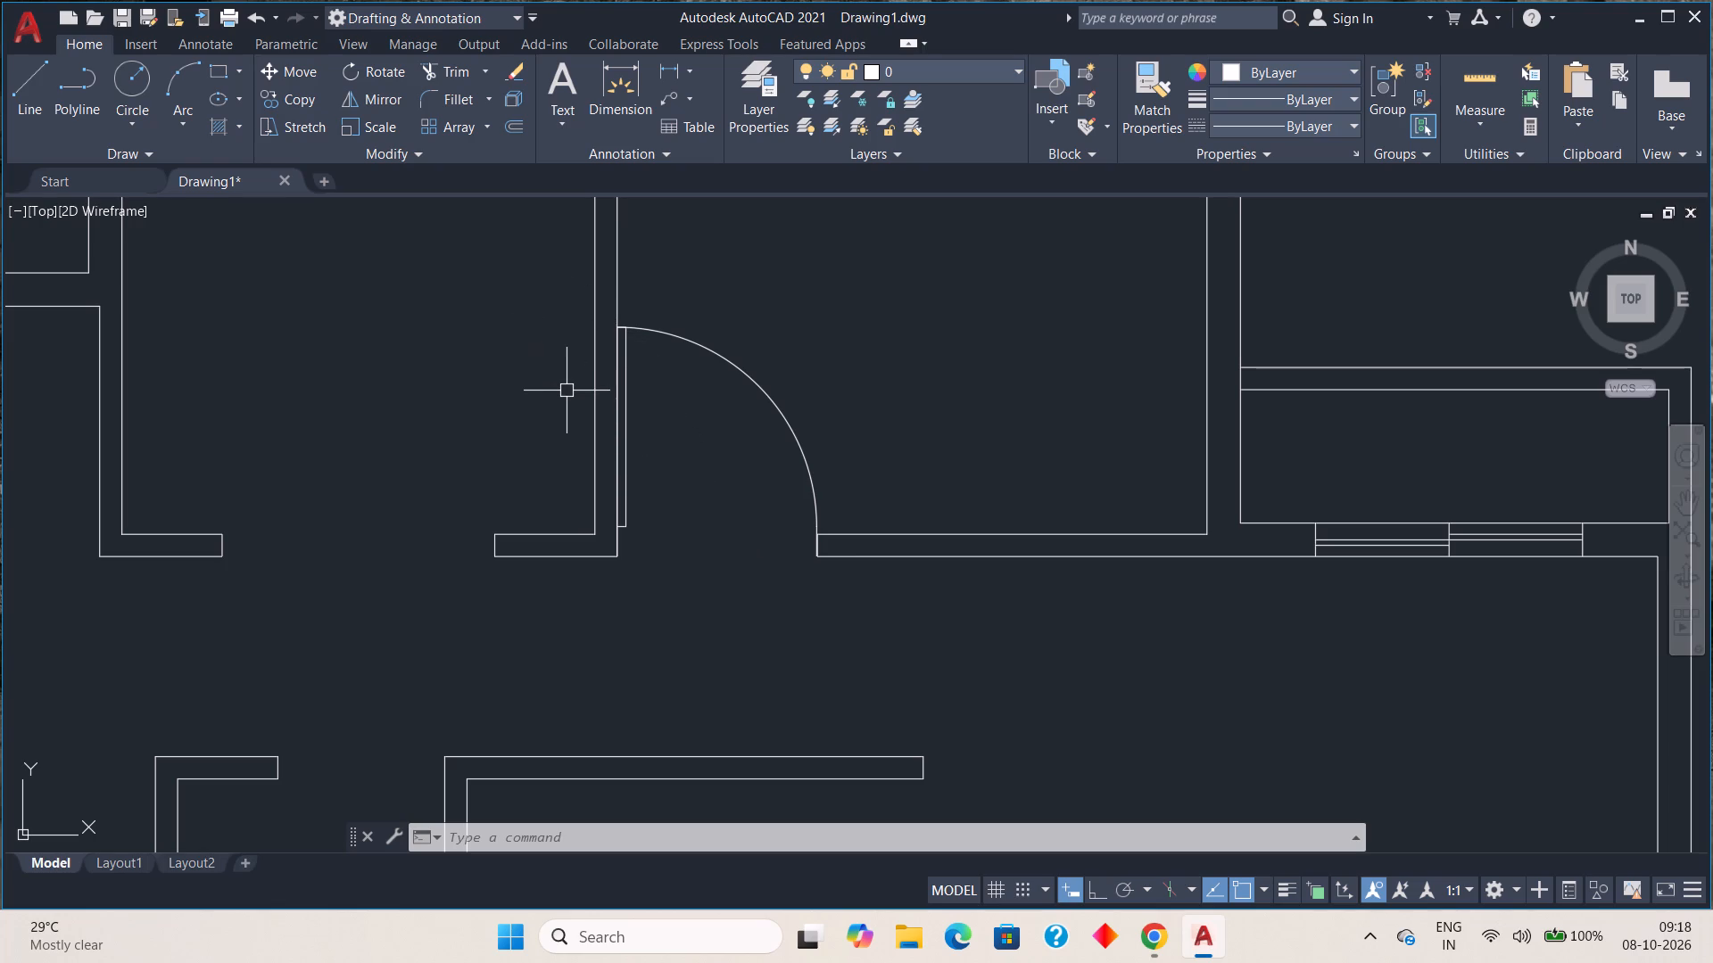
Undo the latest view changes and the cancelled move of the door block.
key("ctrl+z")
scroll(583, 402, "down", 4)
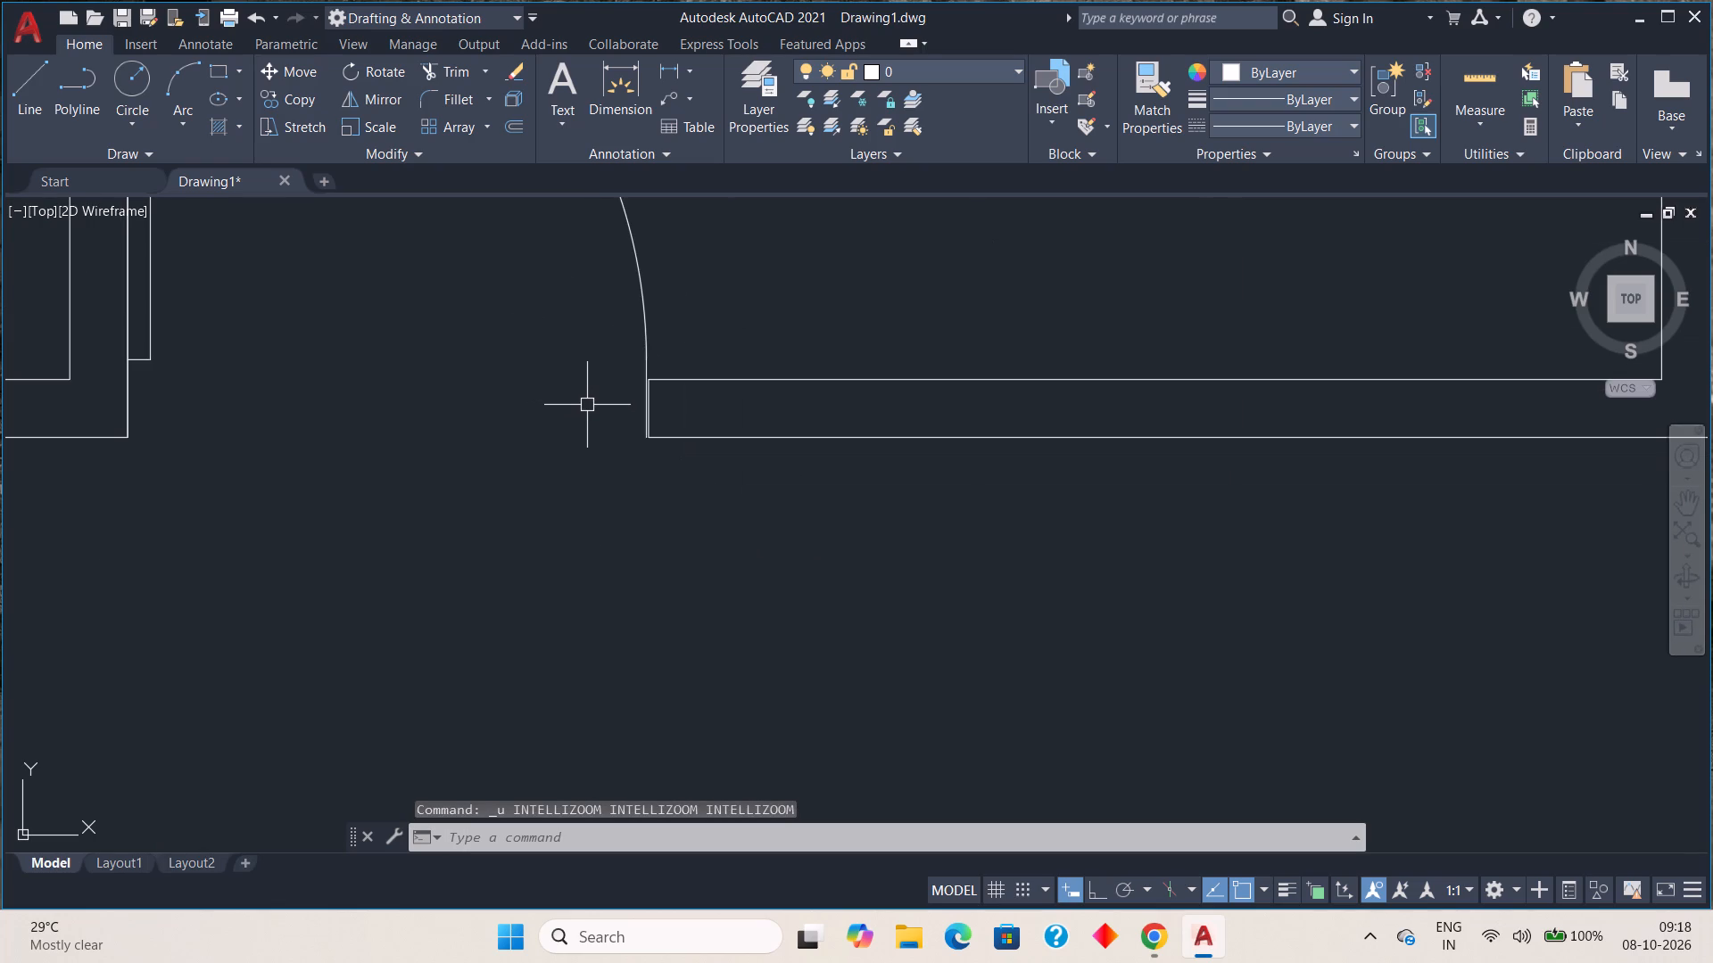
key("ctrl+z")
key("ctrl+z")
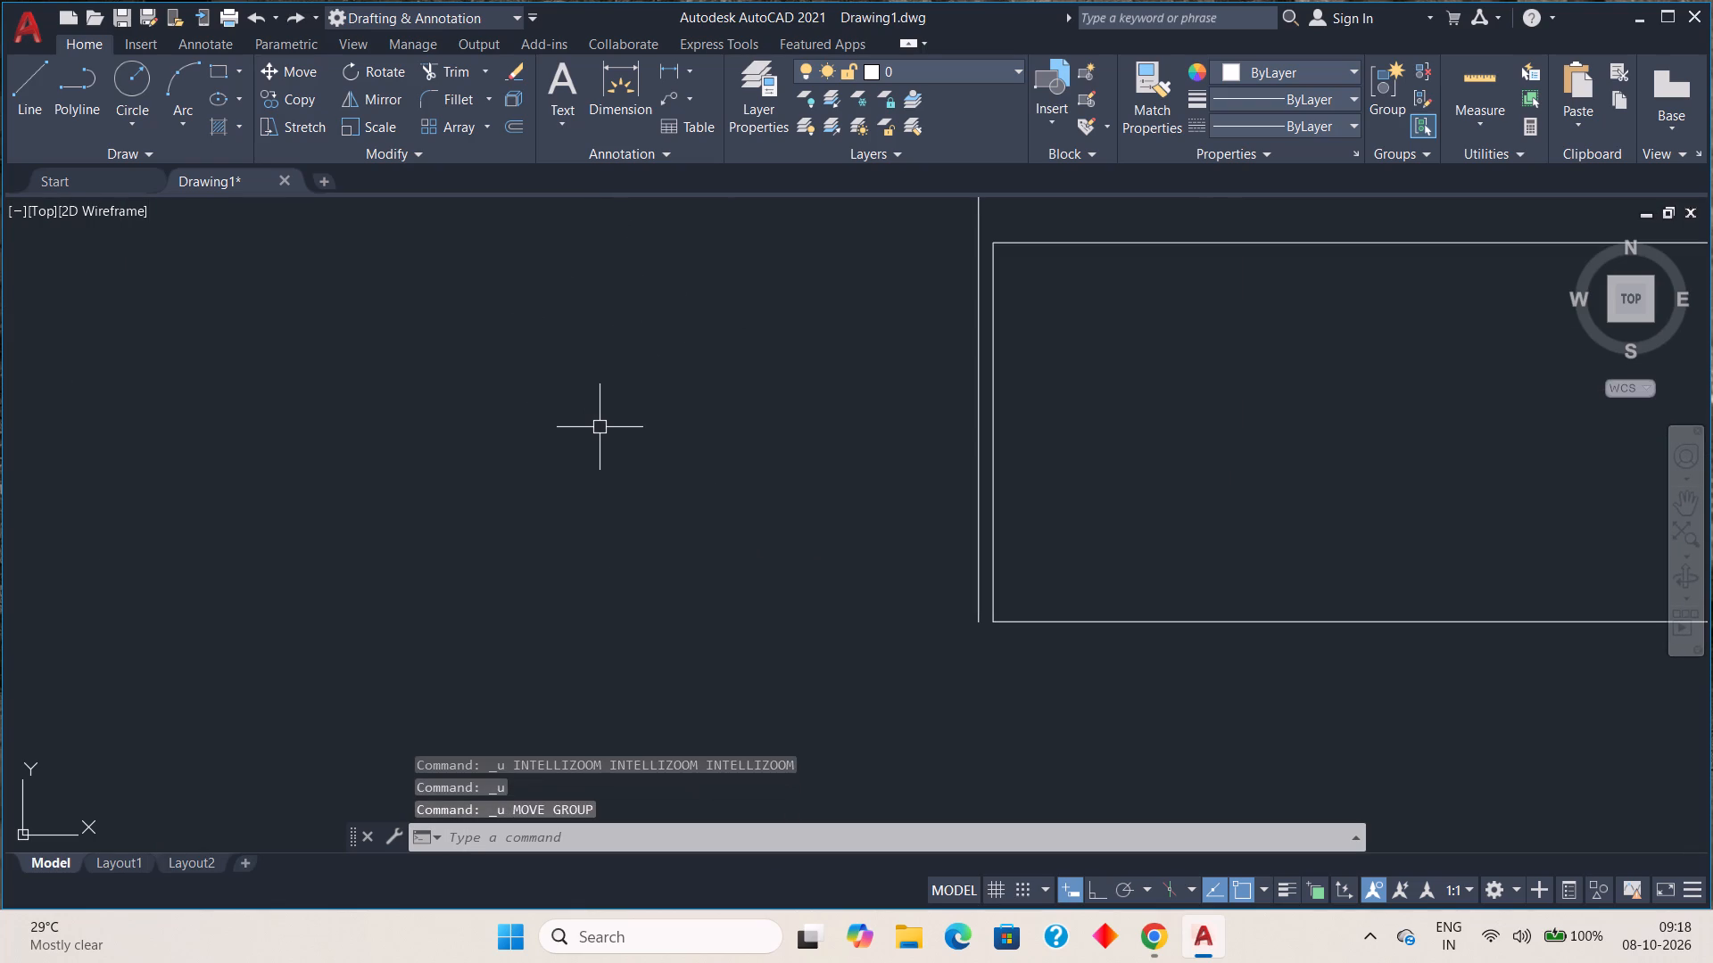
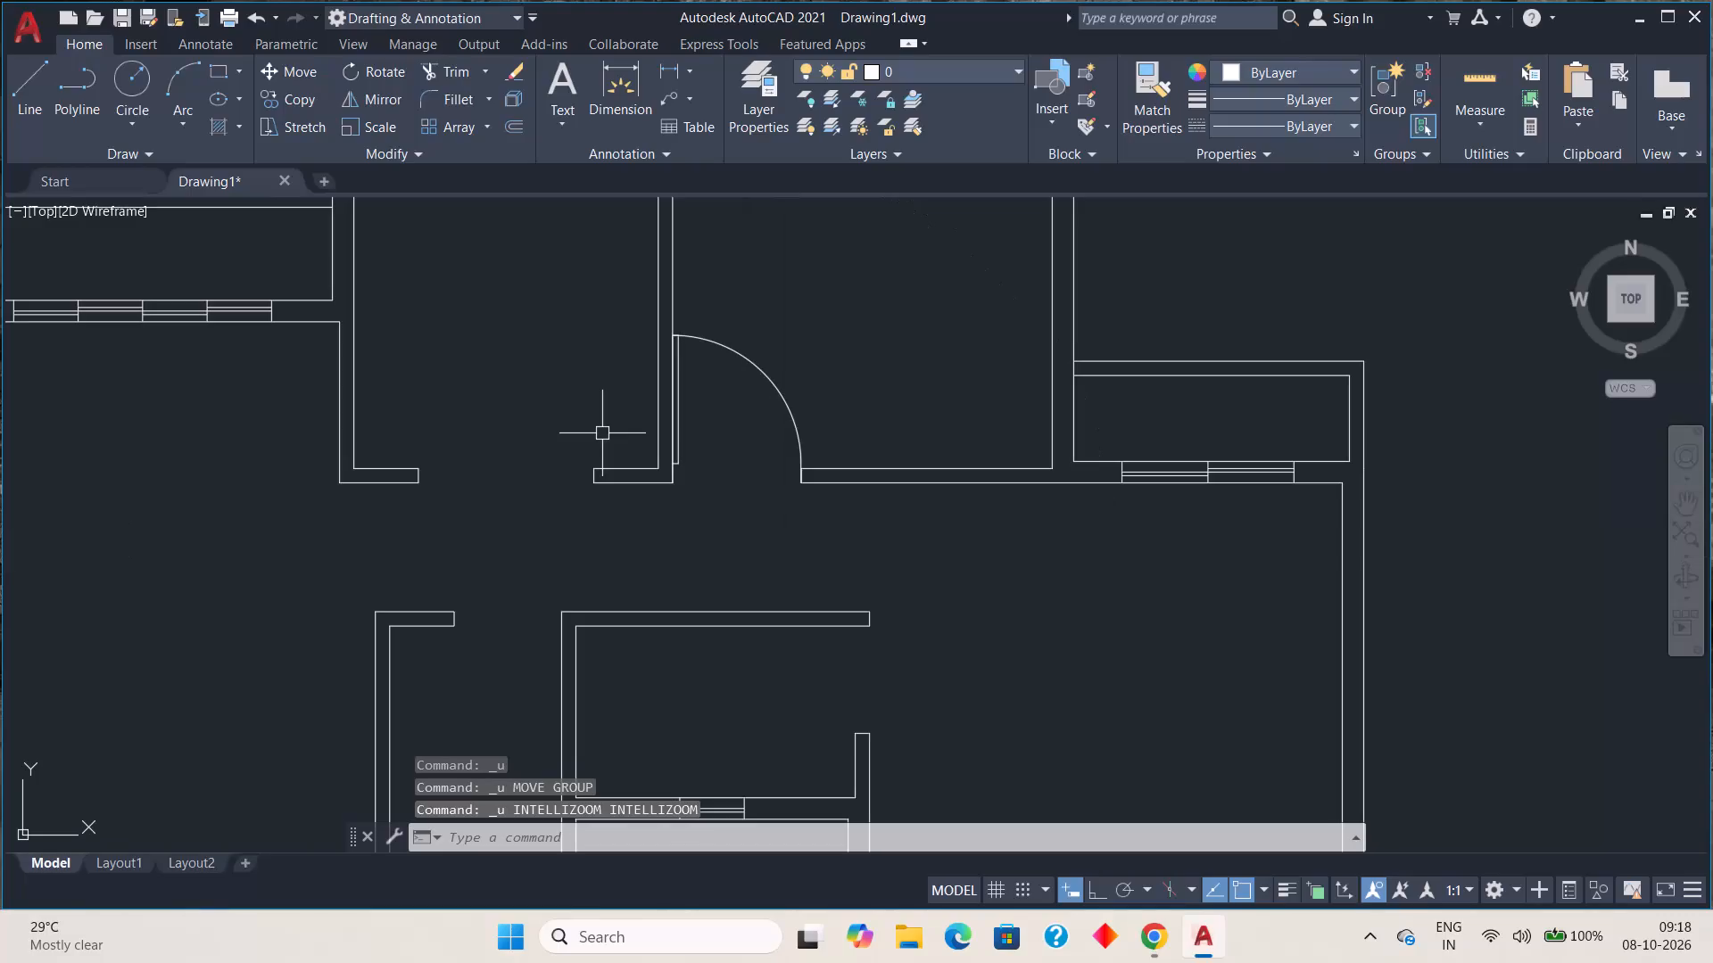
Undo the last view change and the last scaling of the door block in the largest upper room's doorway.
key("ctrl+z")
key("ctrl+z")
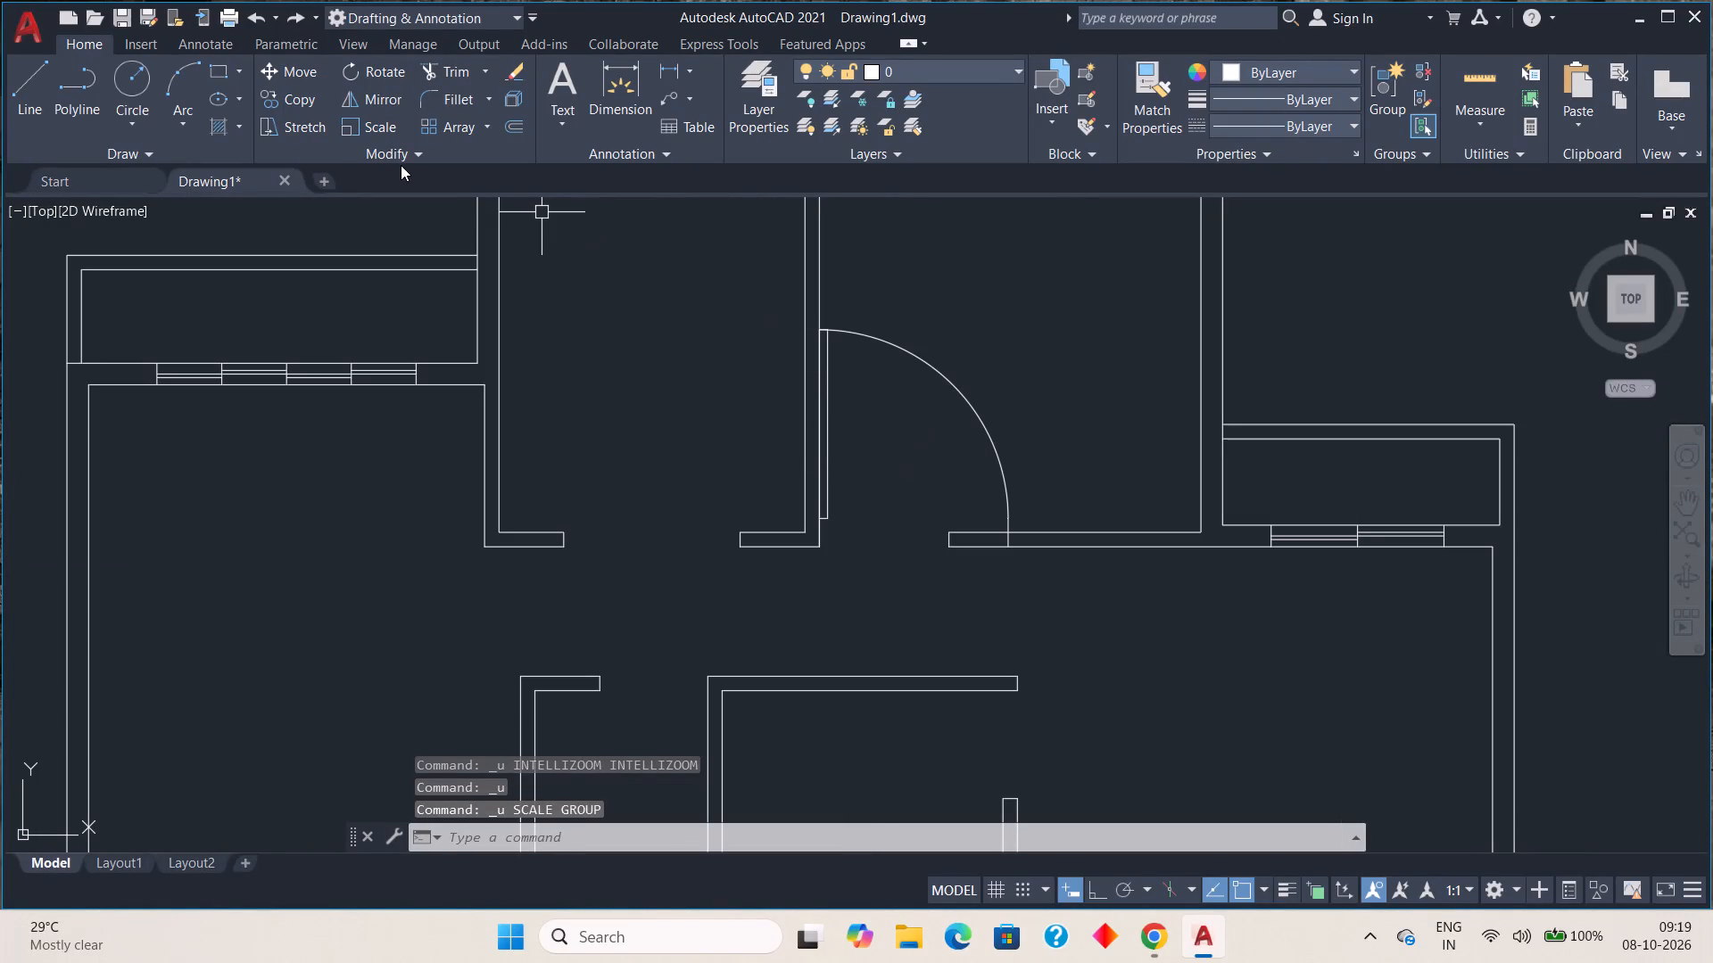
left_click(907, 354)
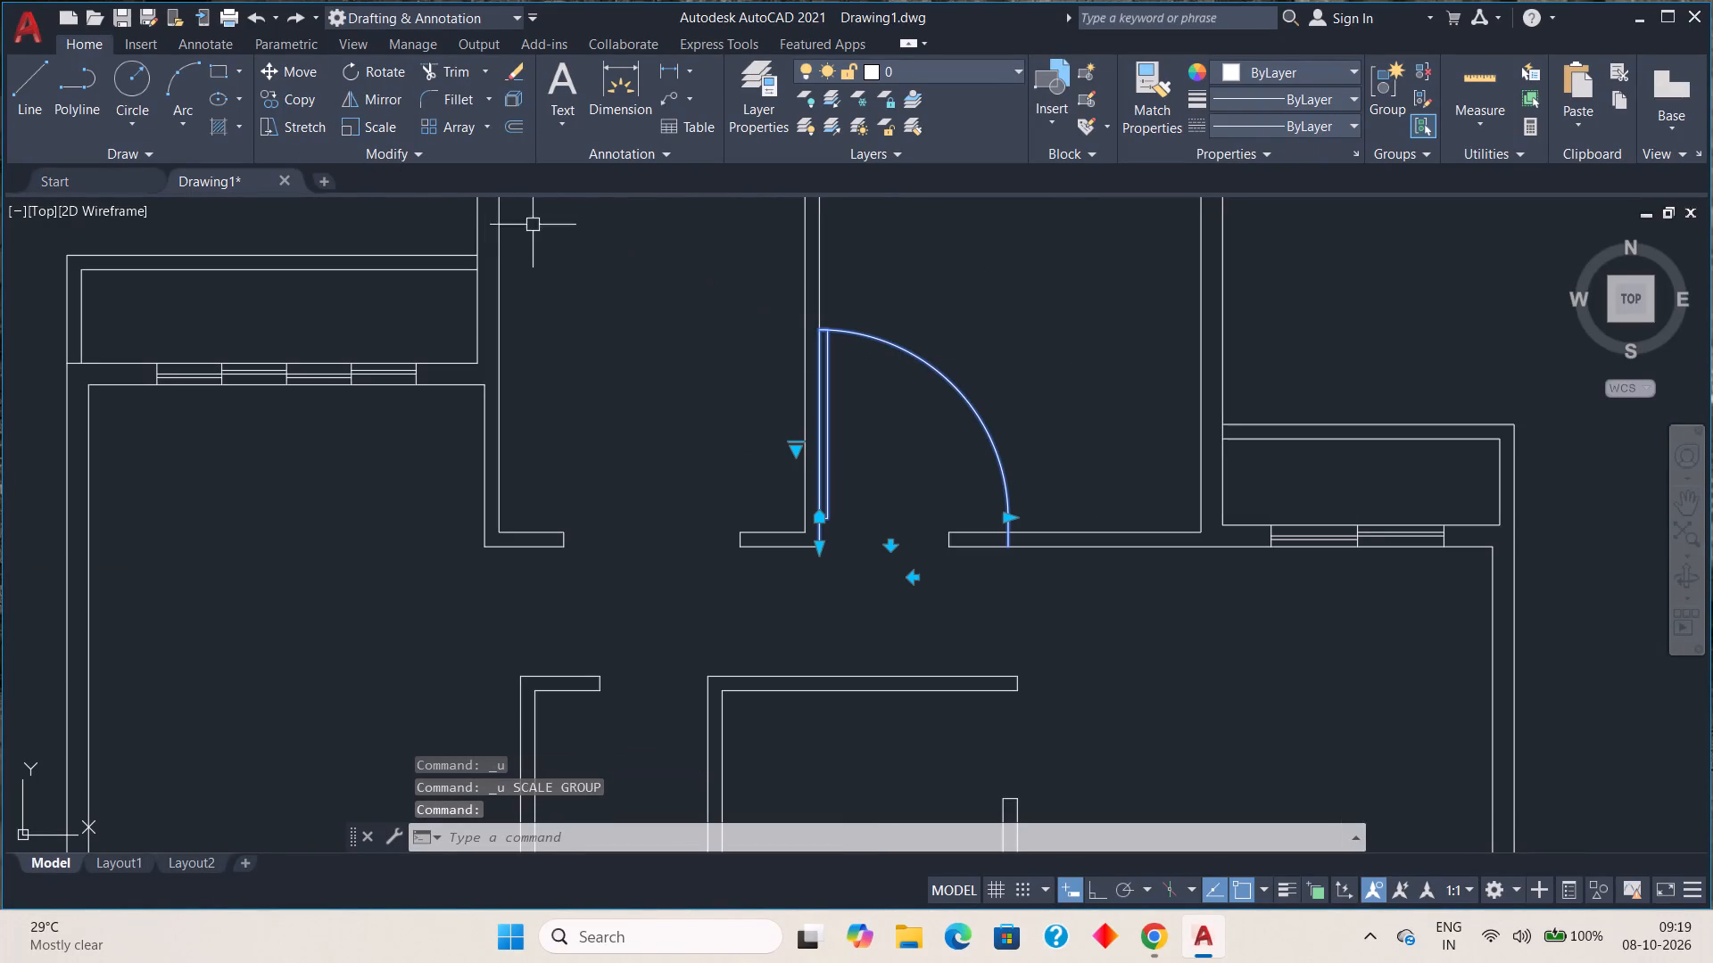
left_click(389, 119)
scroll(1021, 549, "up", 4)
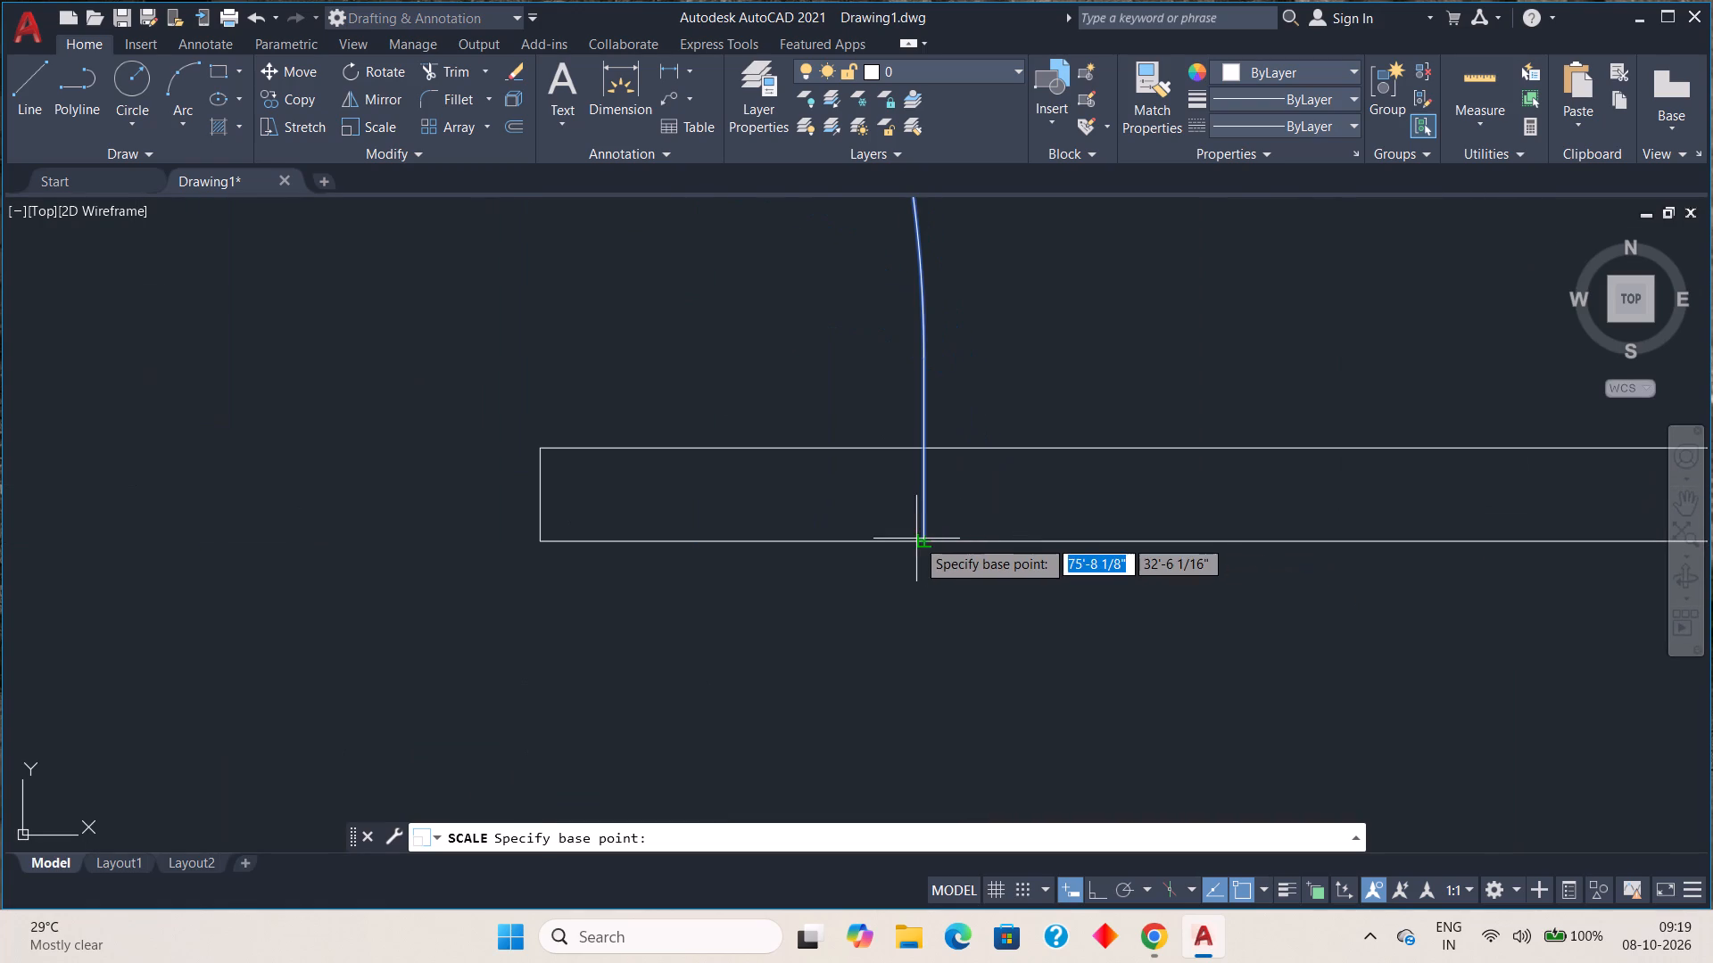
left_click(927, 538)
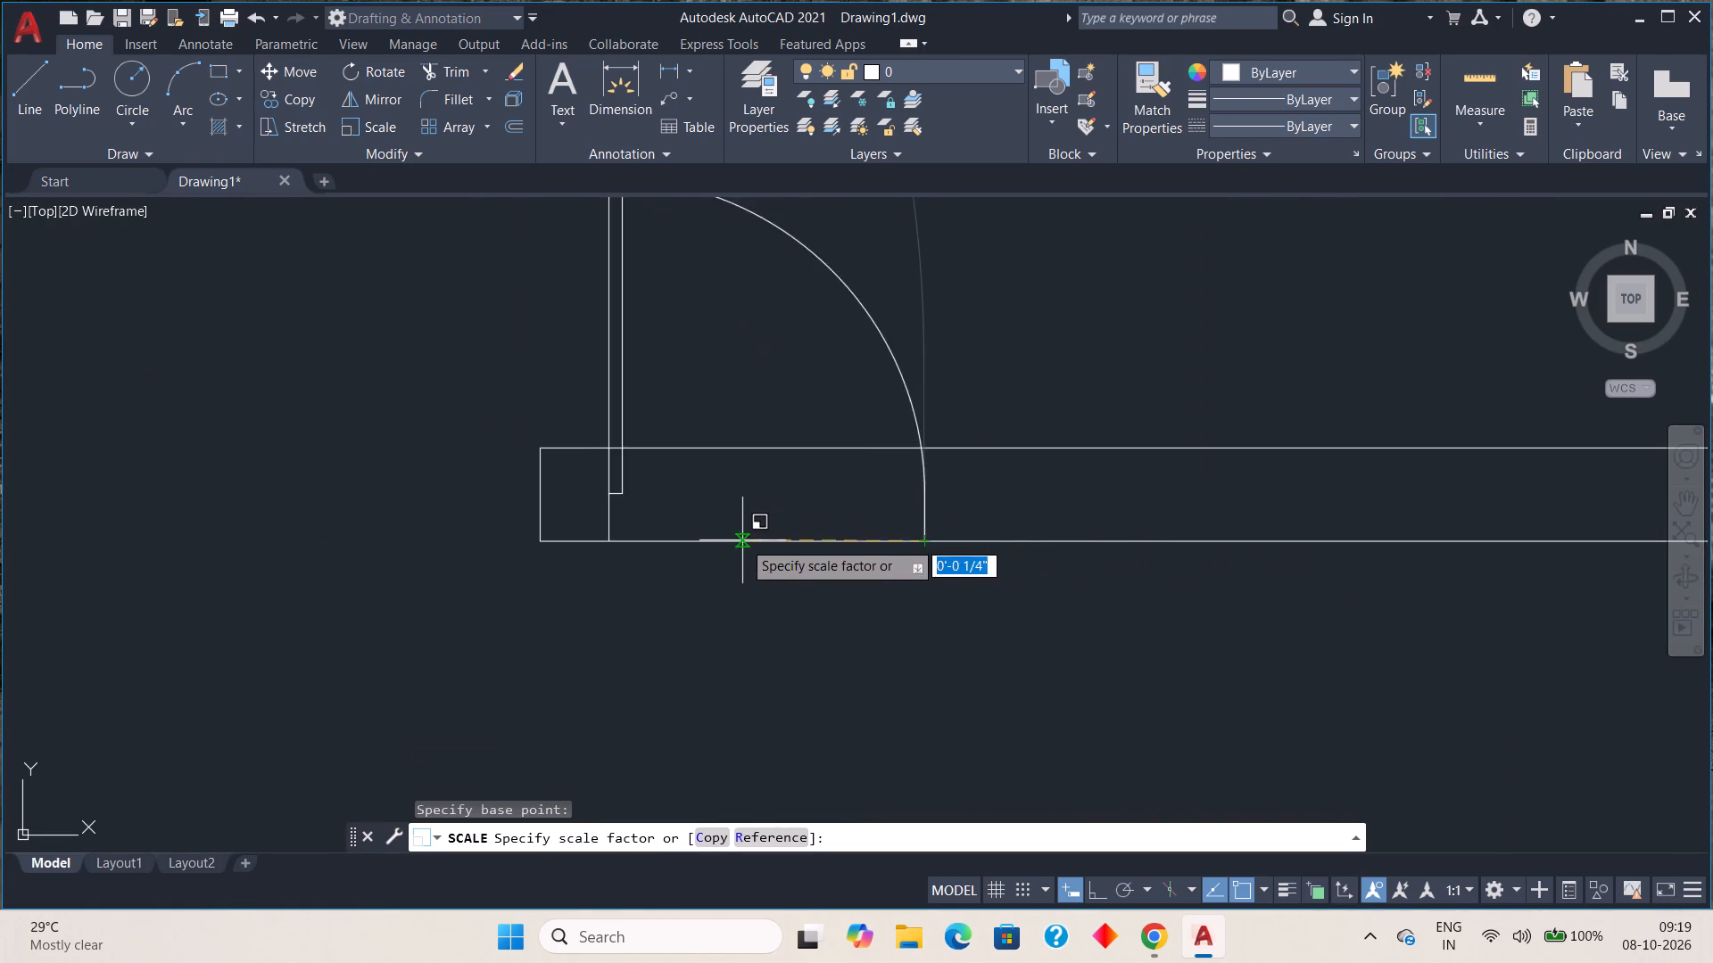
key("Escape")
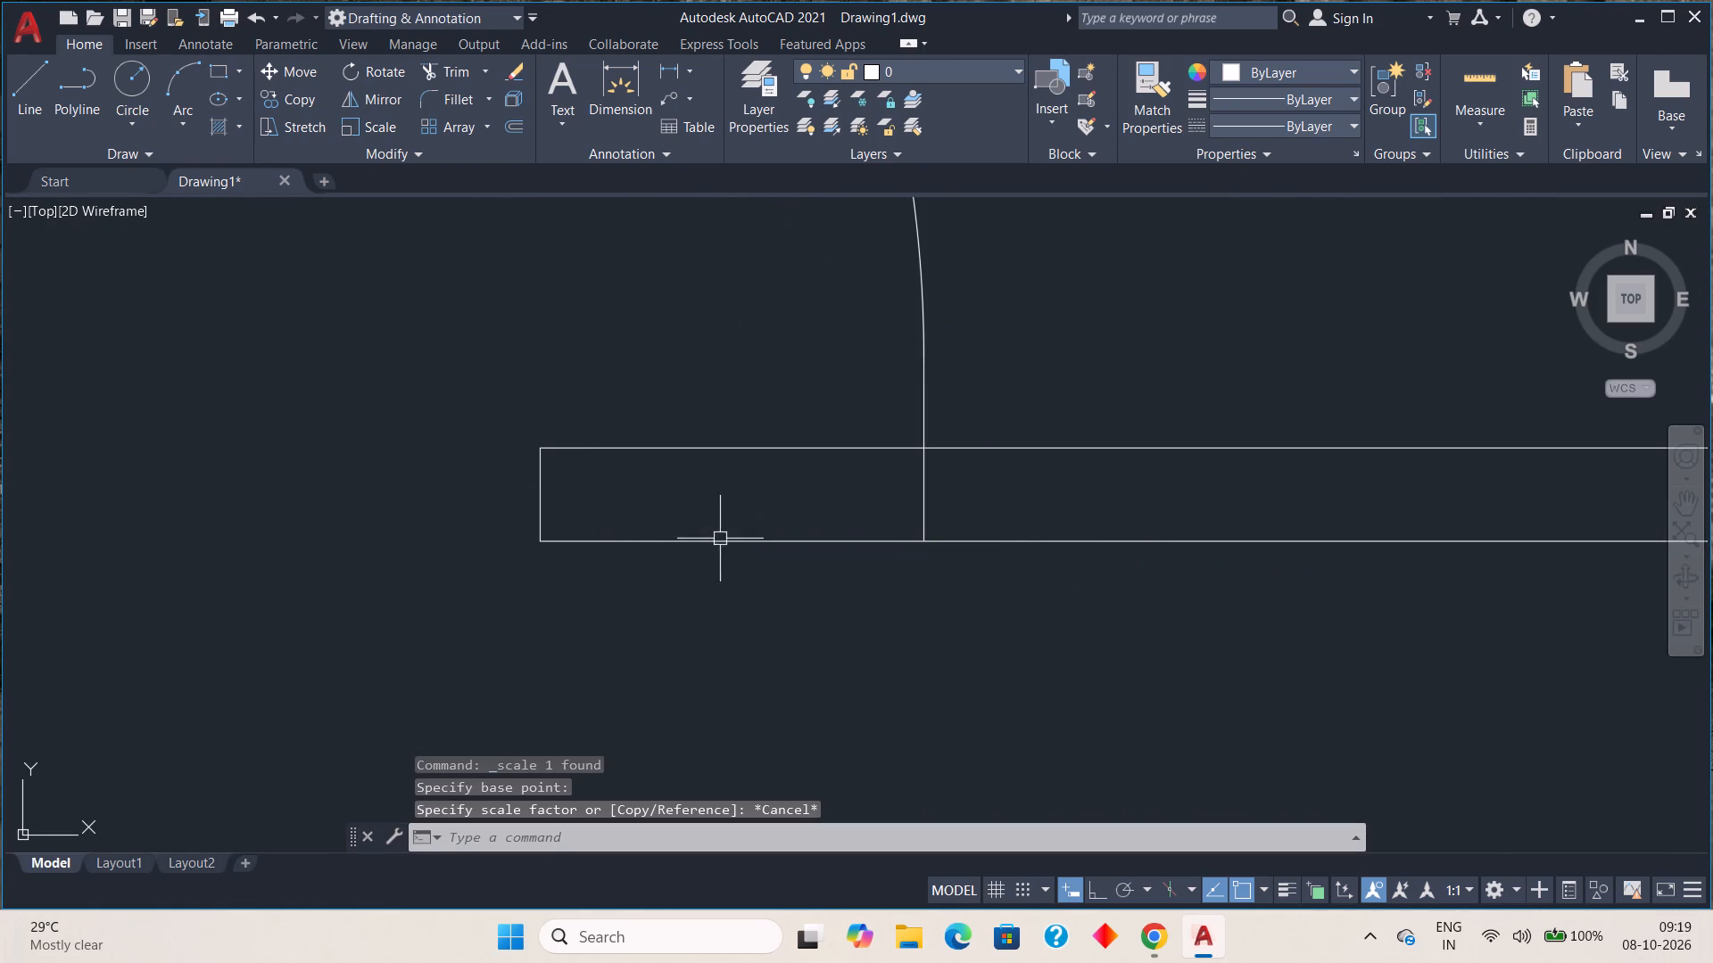
Scale the door block down from its lower hinge-side endpoint by a factor of about 11/16, fitting the arc to the doorway's east jamb.
scroll(503, 518, "down", 4)
middle_click_drag(460, 540, 714, 553)
scroll(664, 528, "up", 3)
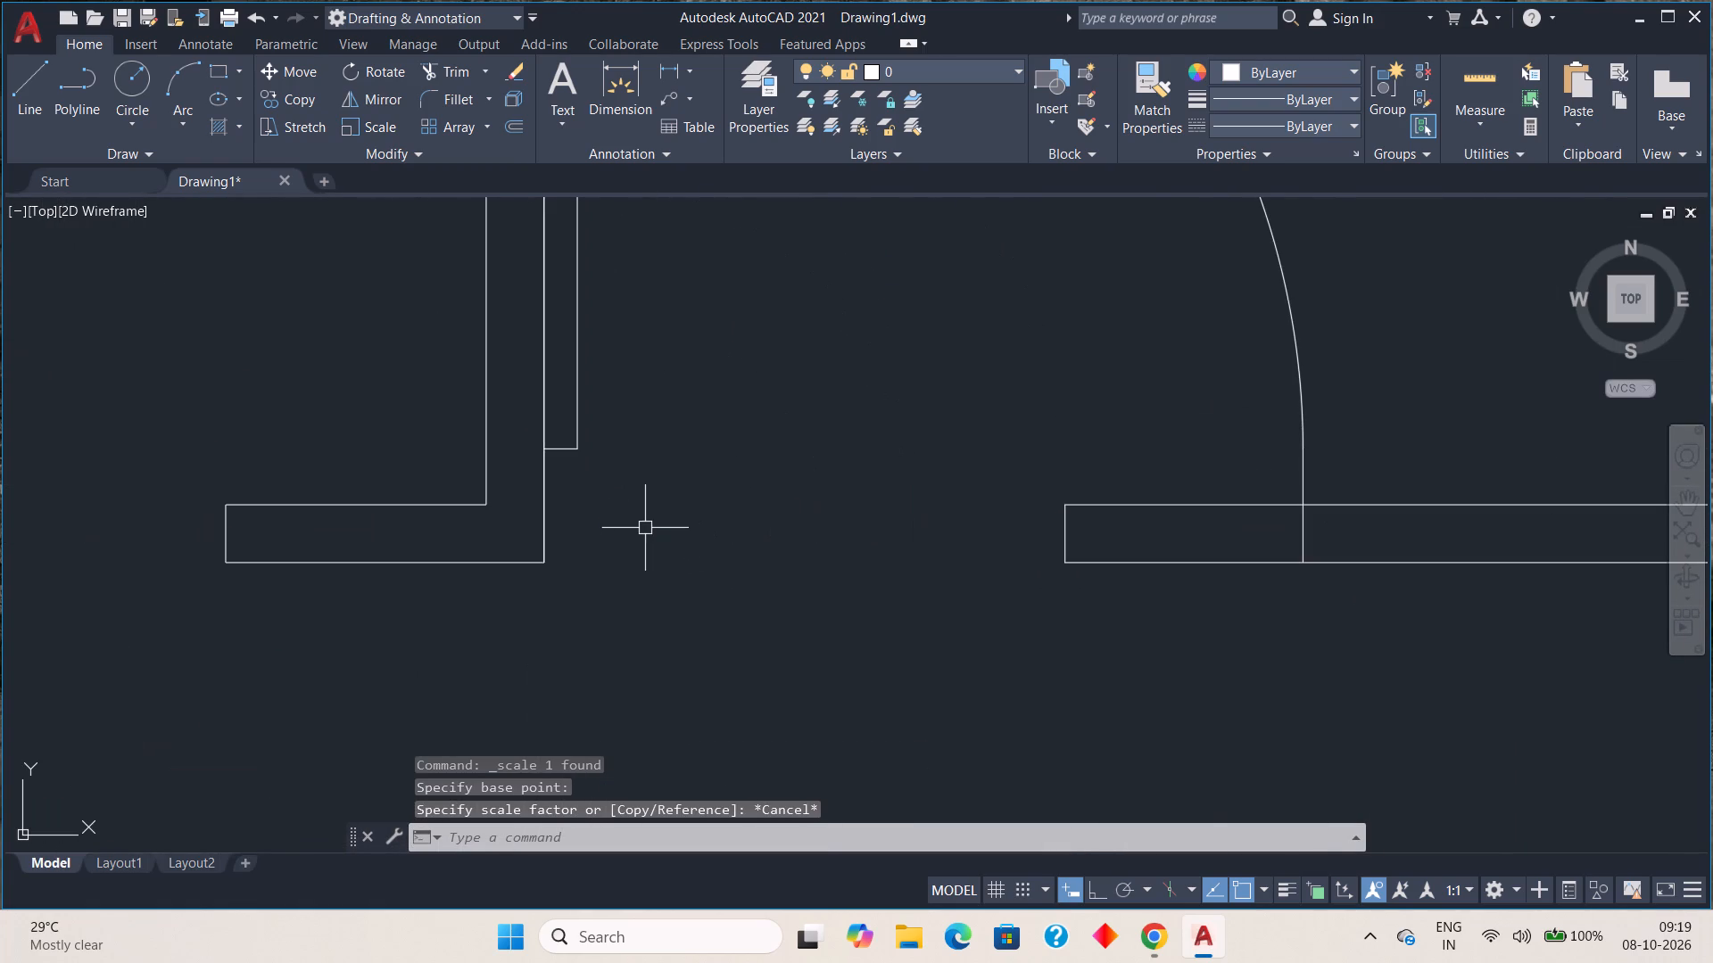
left_click(570, 449)
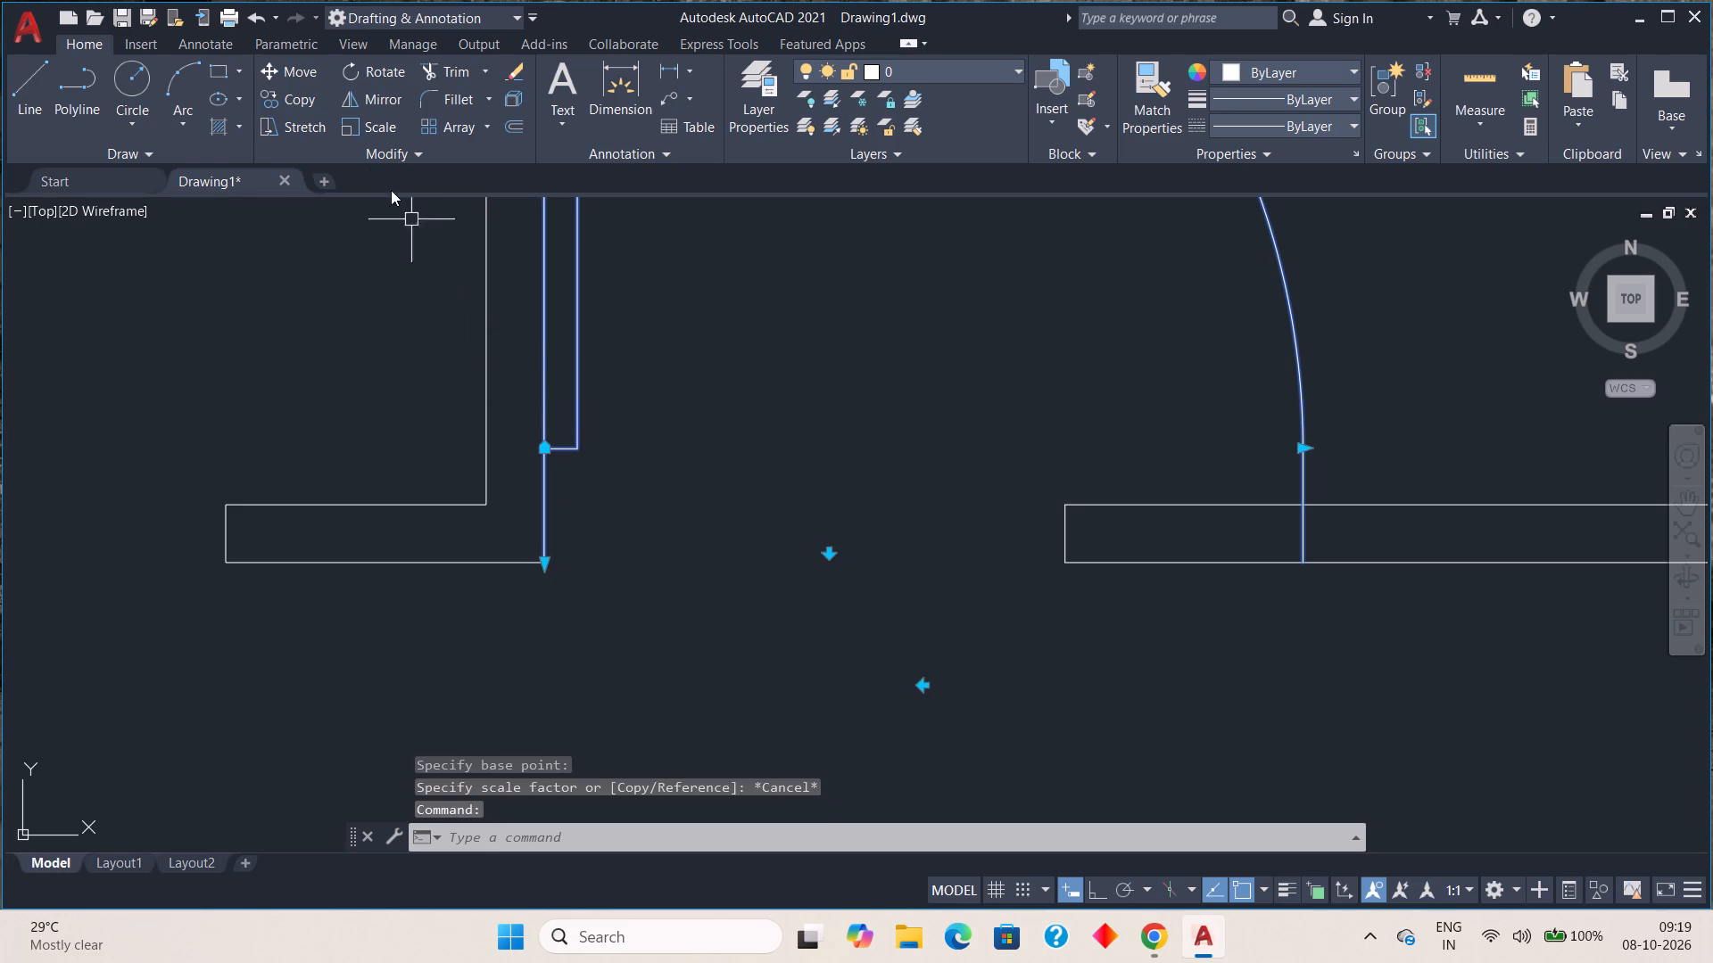
left_click(371, 119)
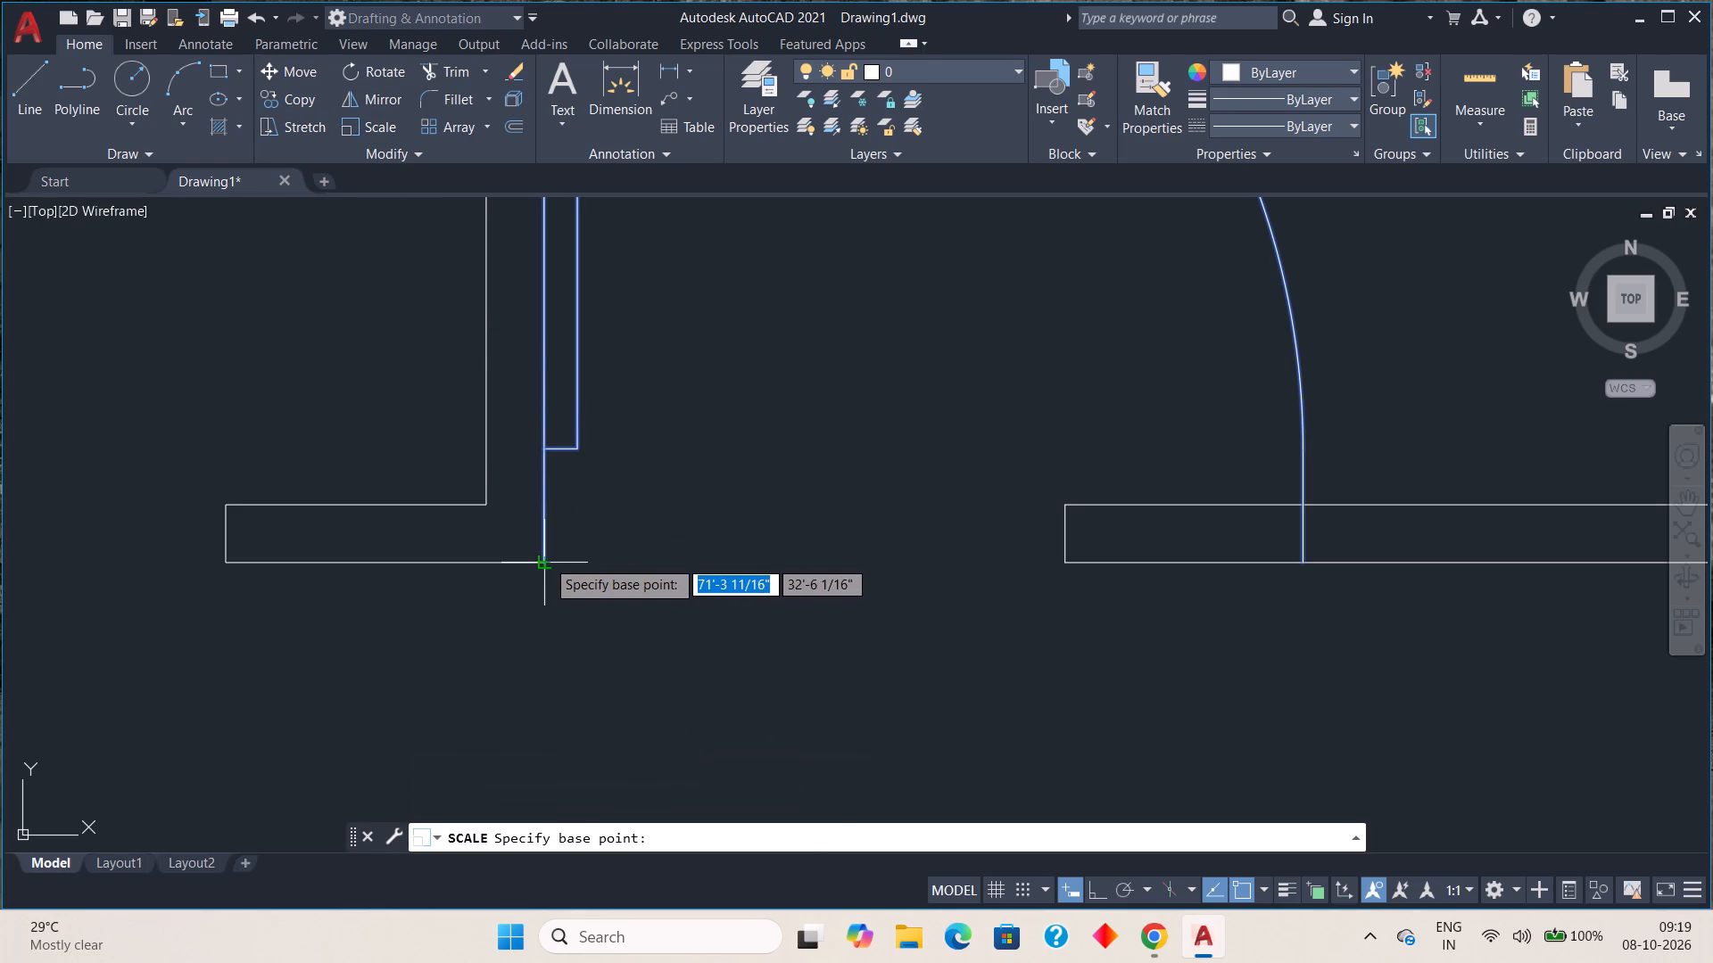
left_click(546, 559)
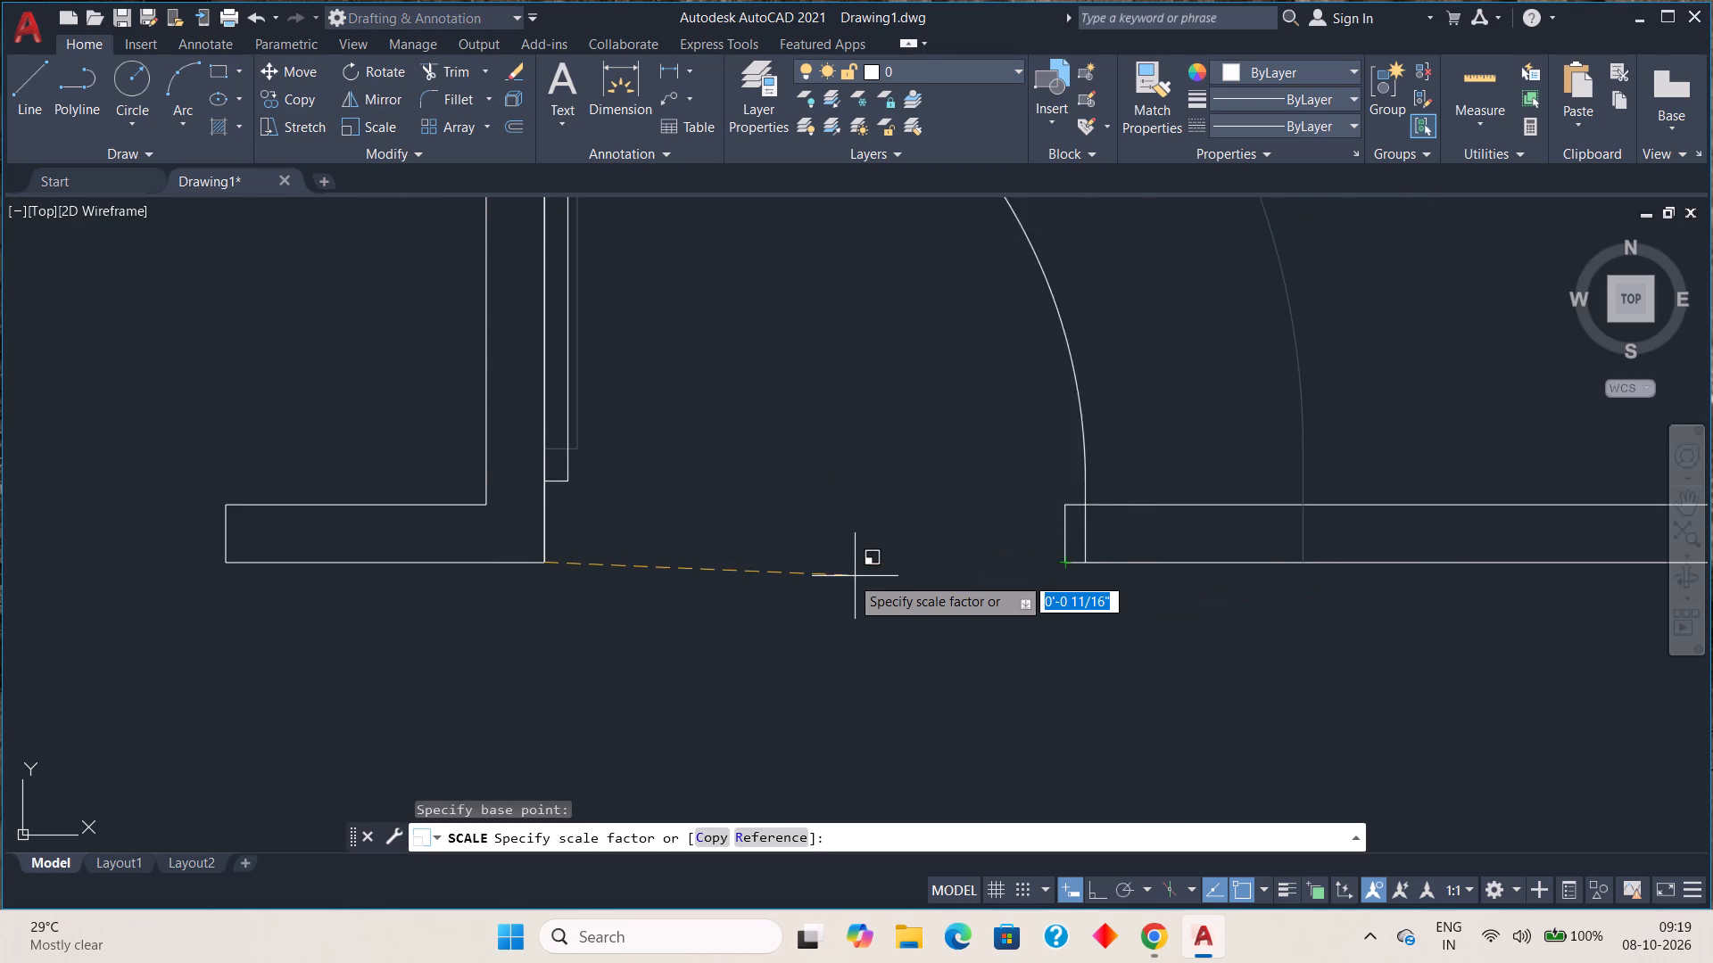
scroll(846, 578, "up", 2)
middle_click_drag(845, 578, 580, 592)
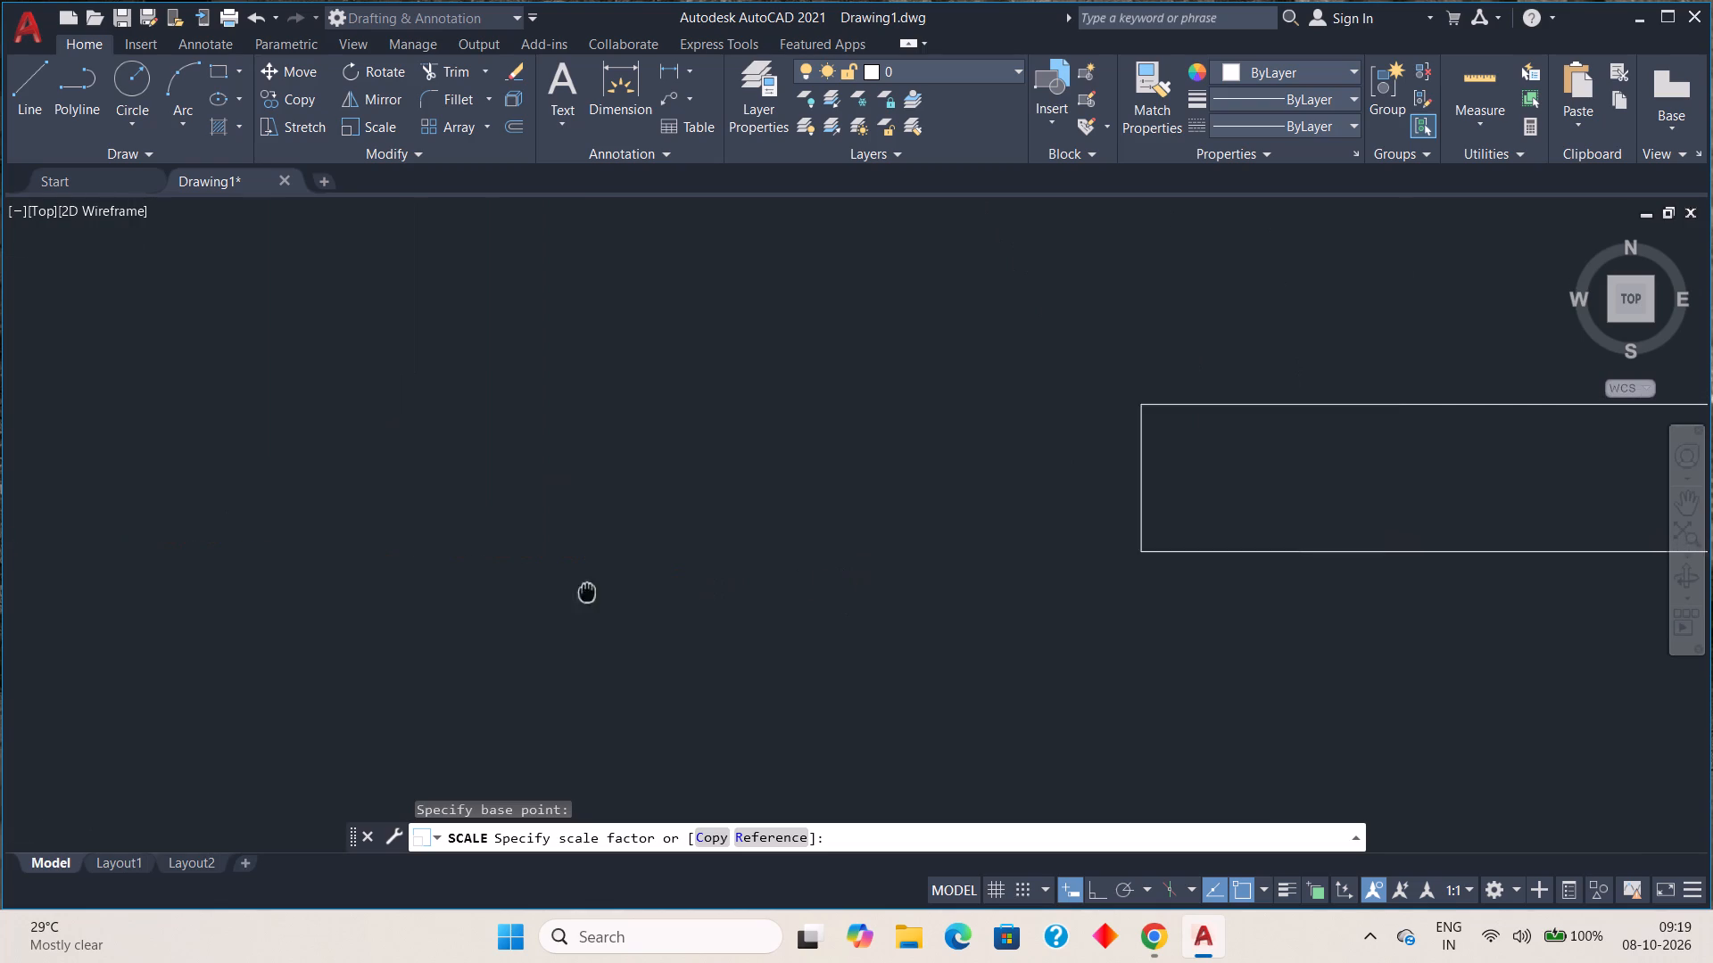
middle_click_drag(580, 592, 401, 610)
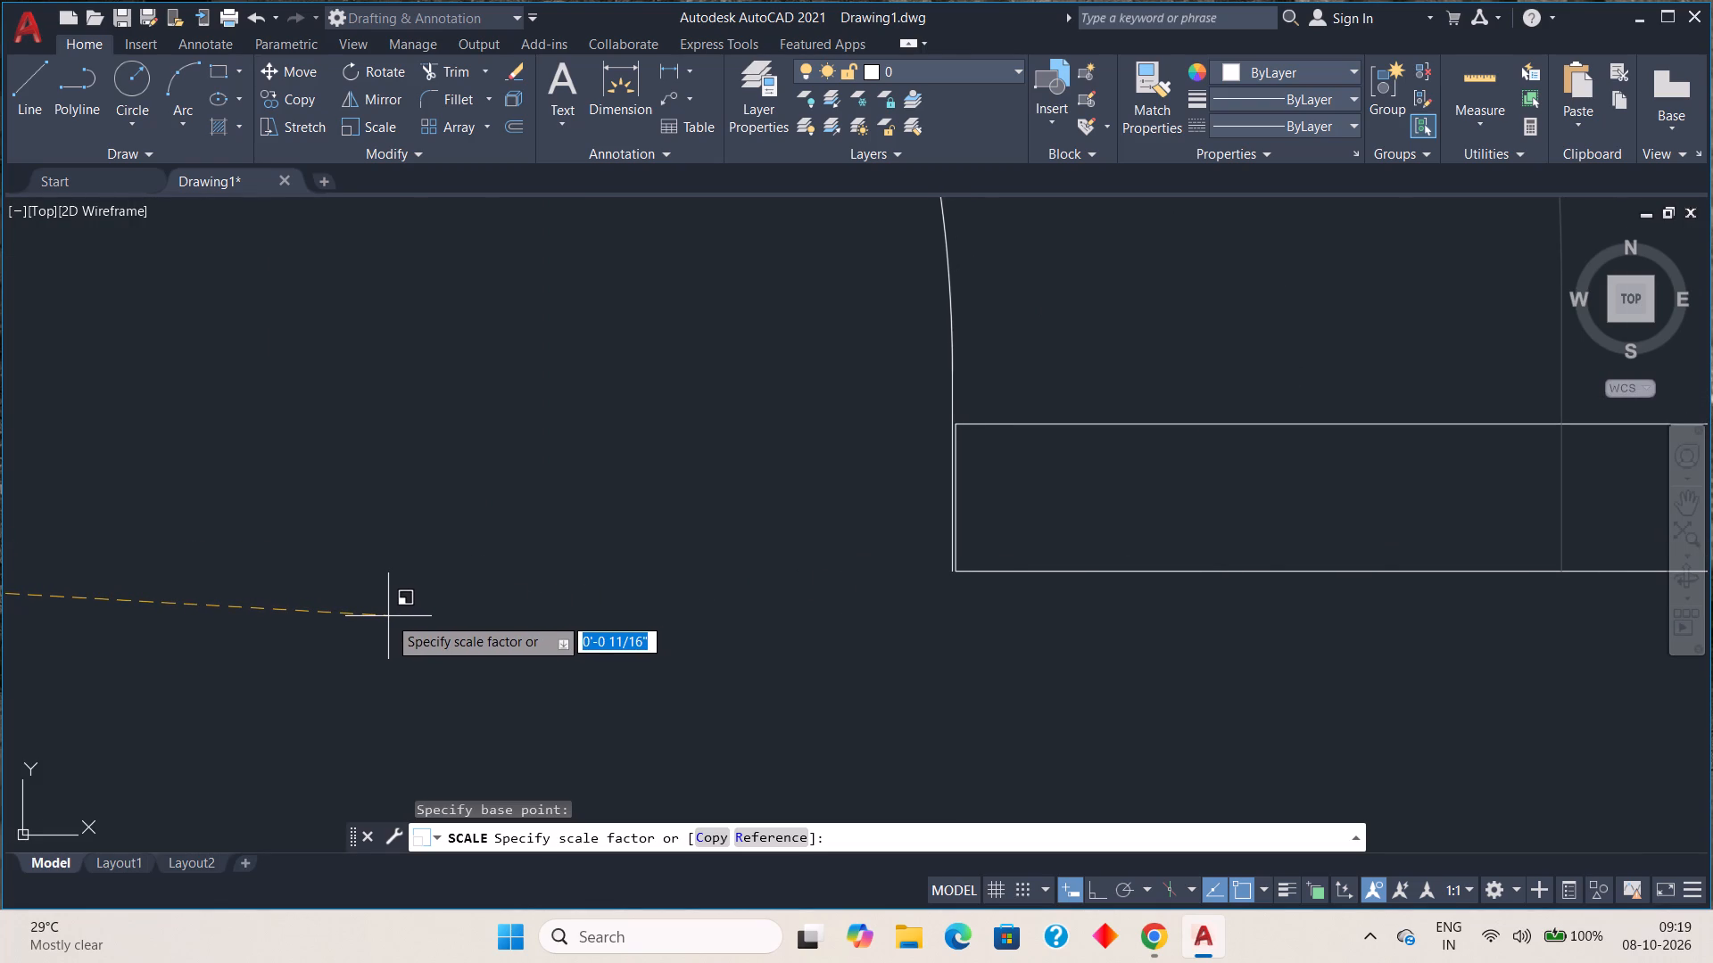
left_click(389, 616)
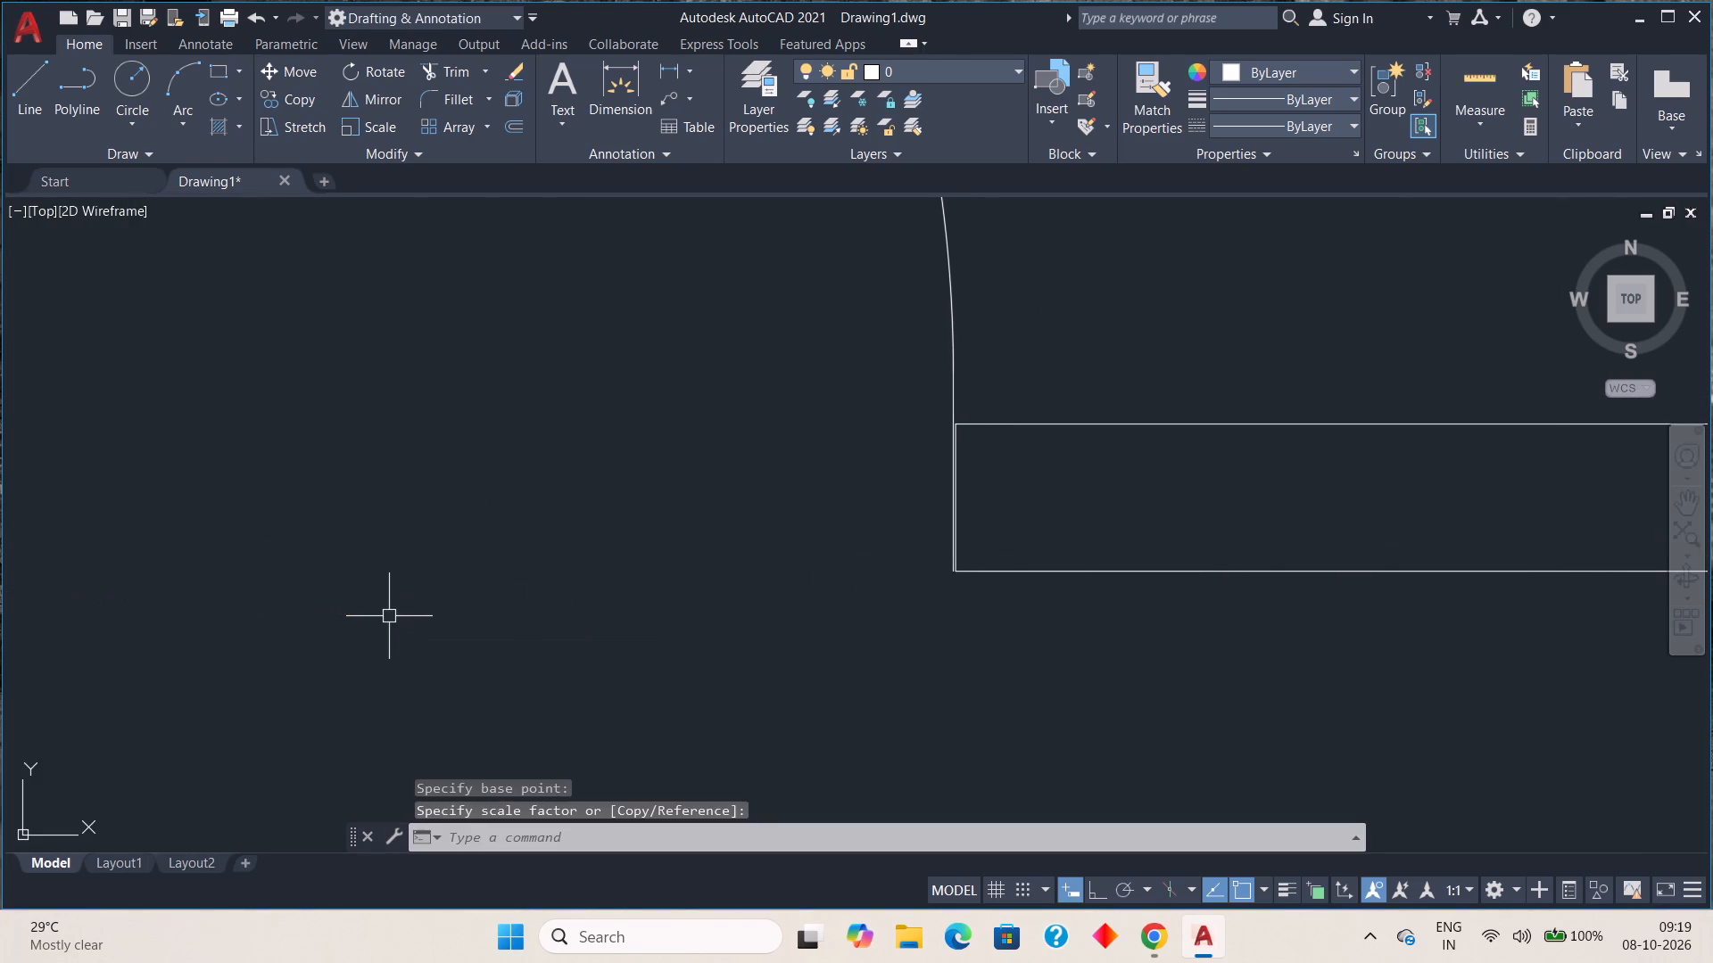
Copy the fitted door block from its lower hinge-side end to two spots, one above the other, in the empty space east of the plan.
scroll(953, 537, "up", 4)
scroll(956, 517, "down", 6)
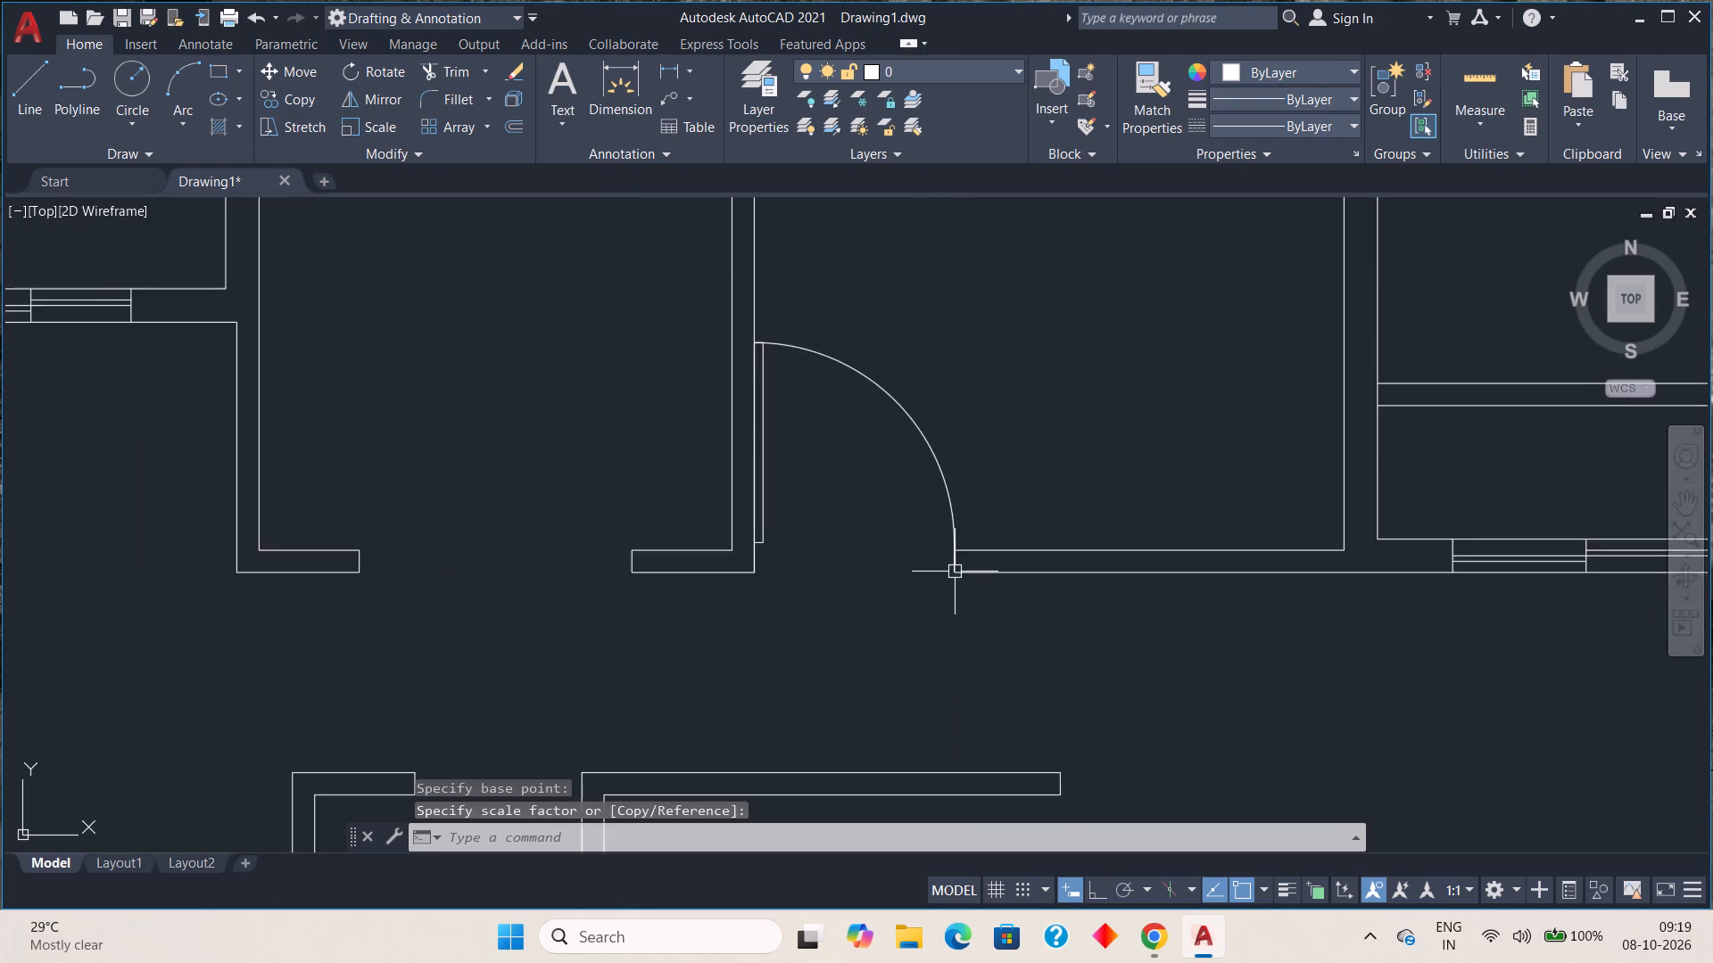
scroll(955, 572, "down", 4)
middle_click_drag(934, 601, 896, 478)
scroll(918, 446, "up", 4)
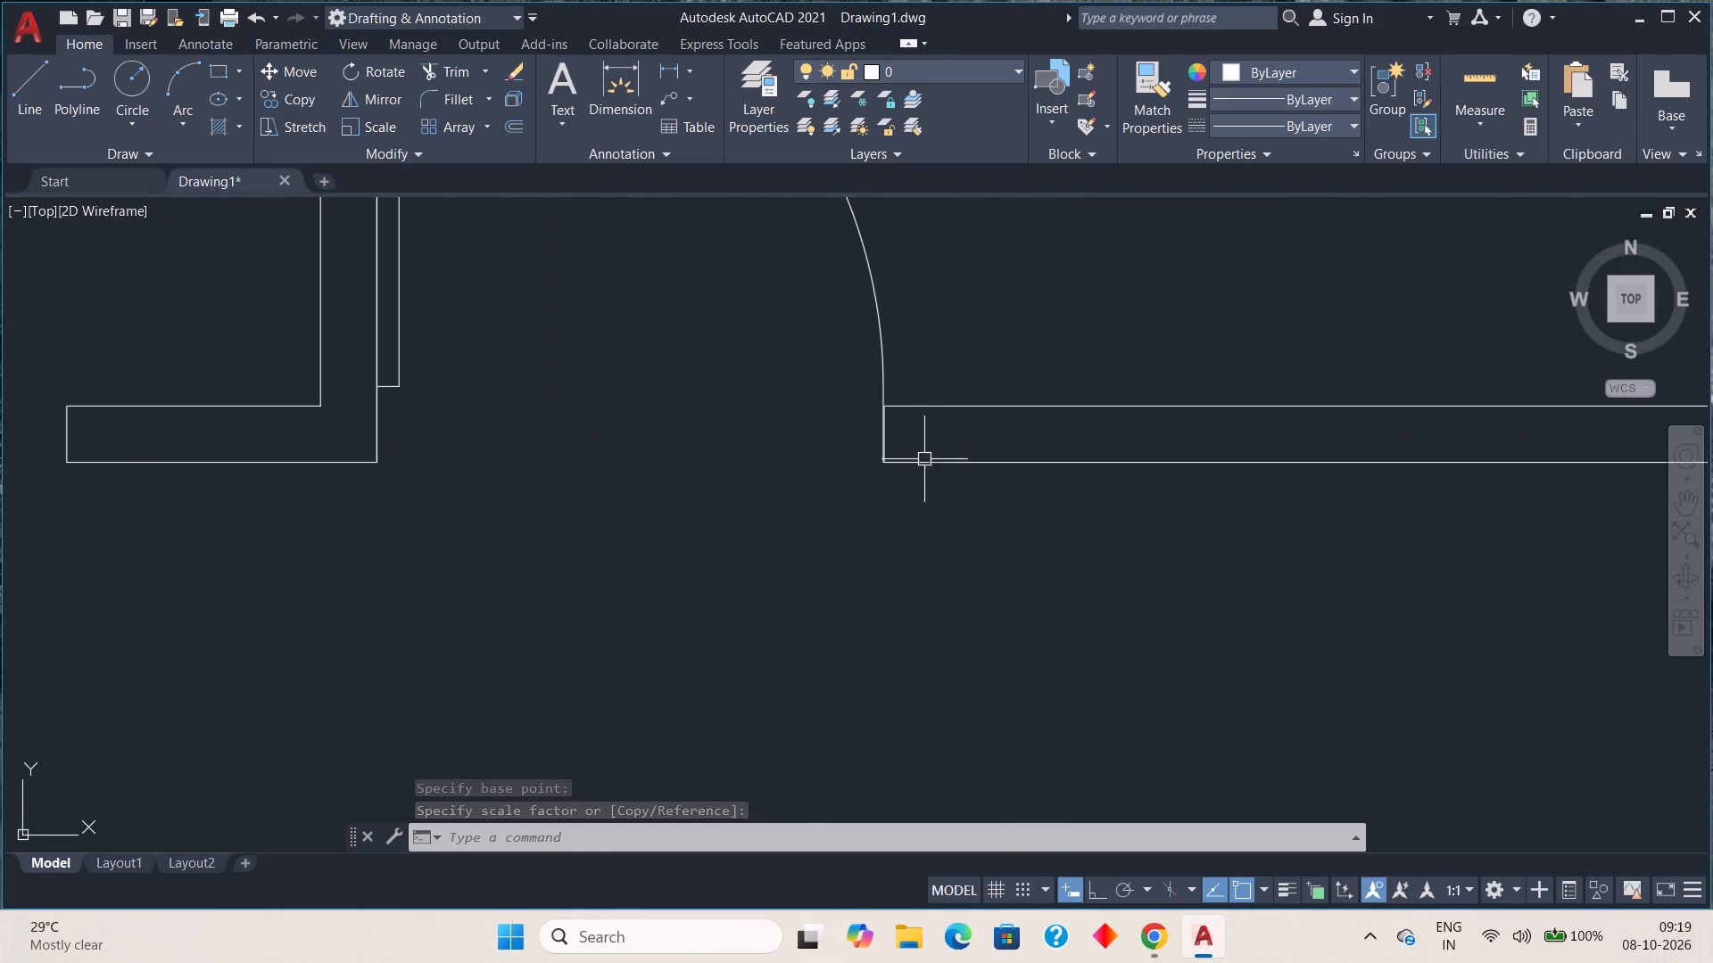
scroll(916, 511, "down", 4)
left_click(871, 428)
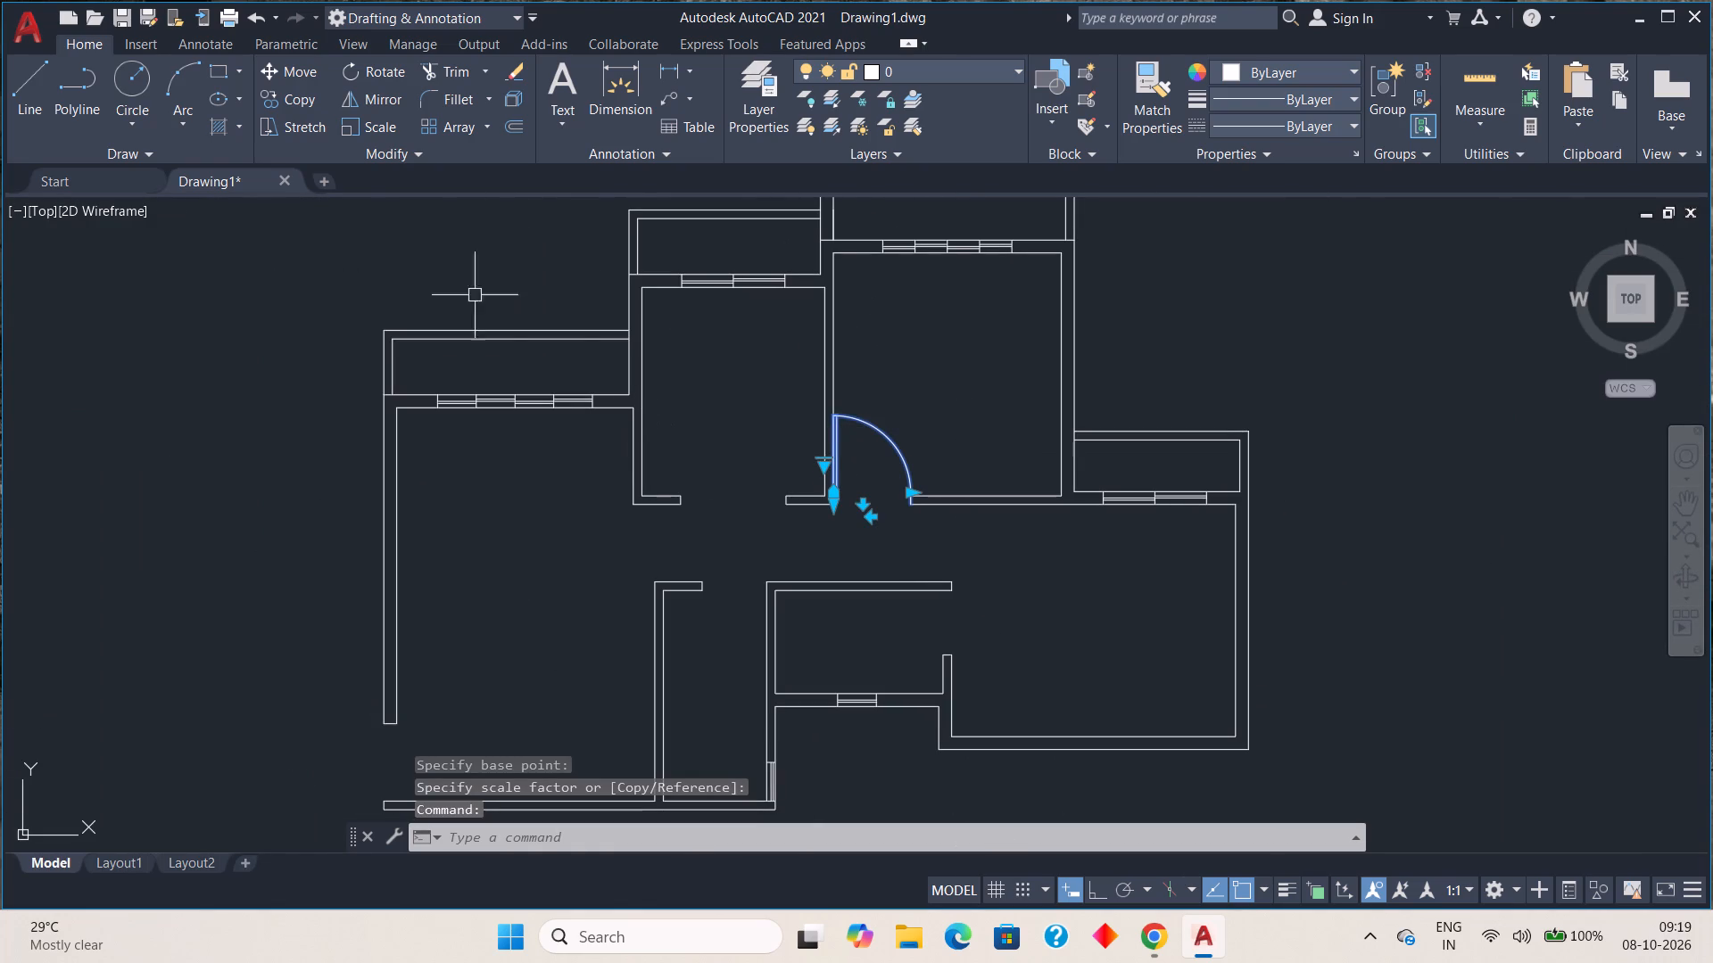
left_click(281, 97)
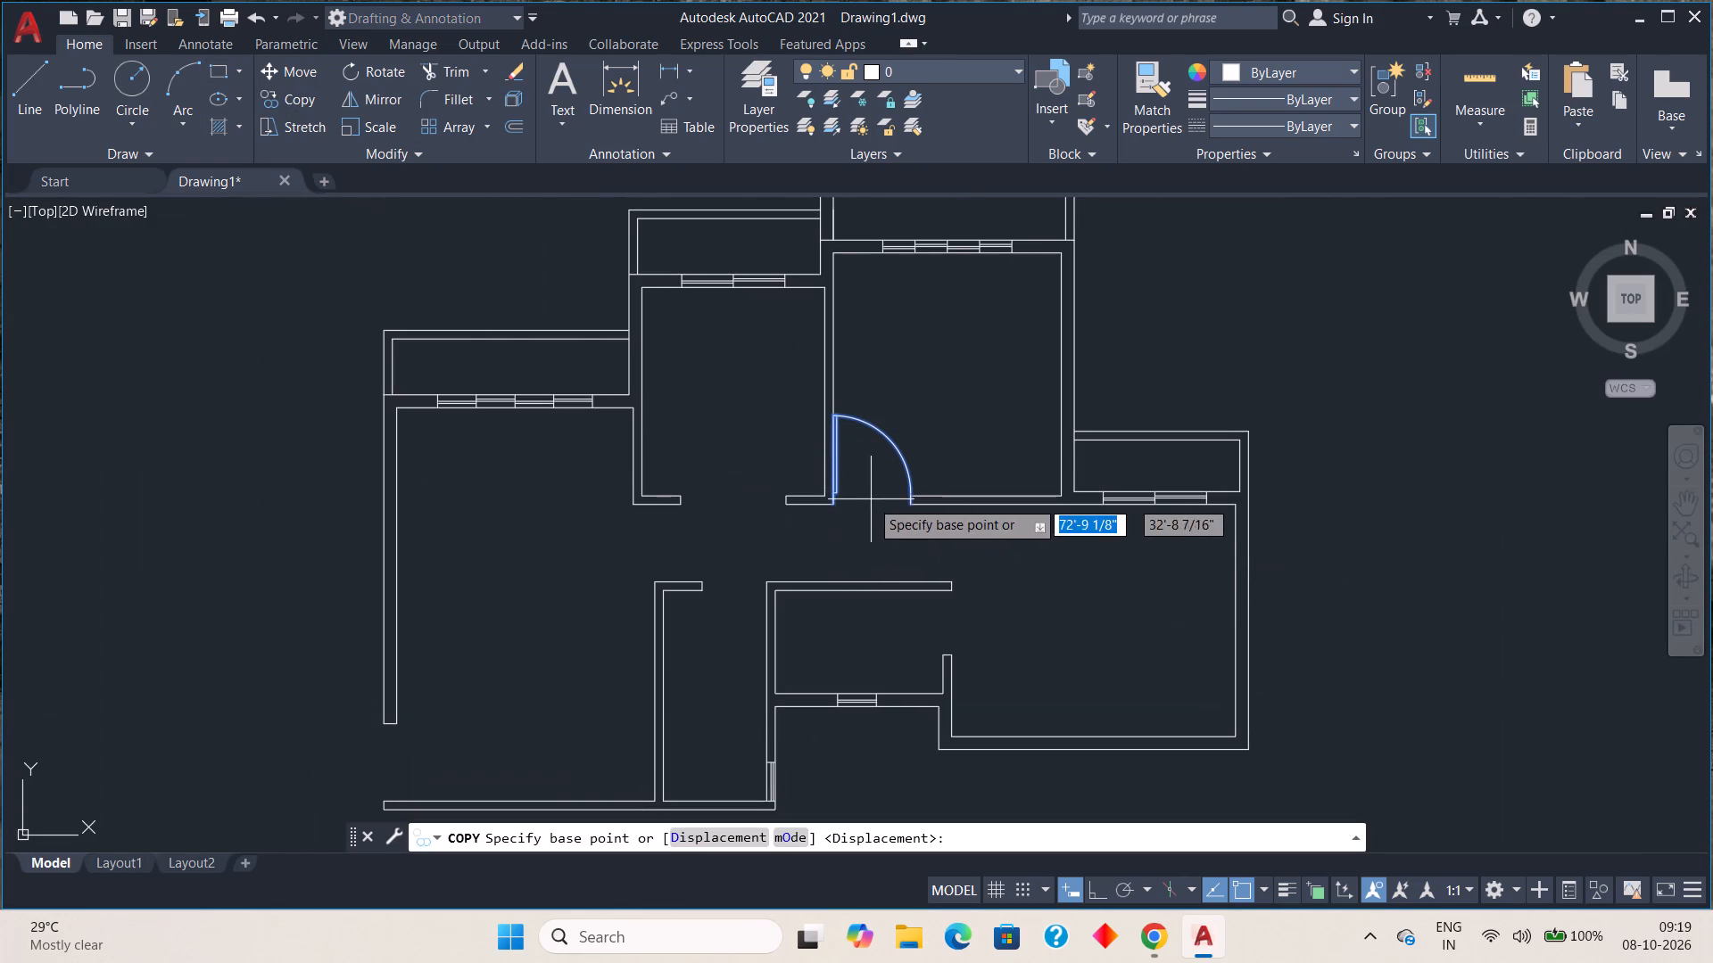
left_click(840, 499)
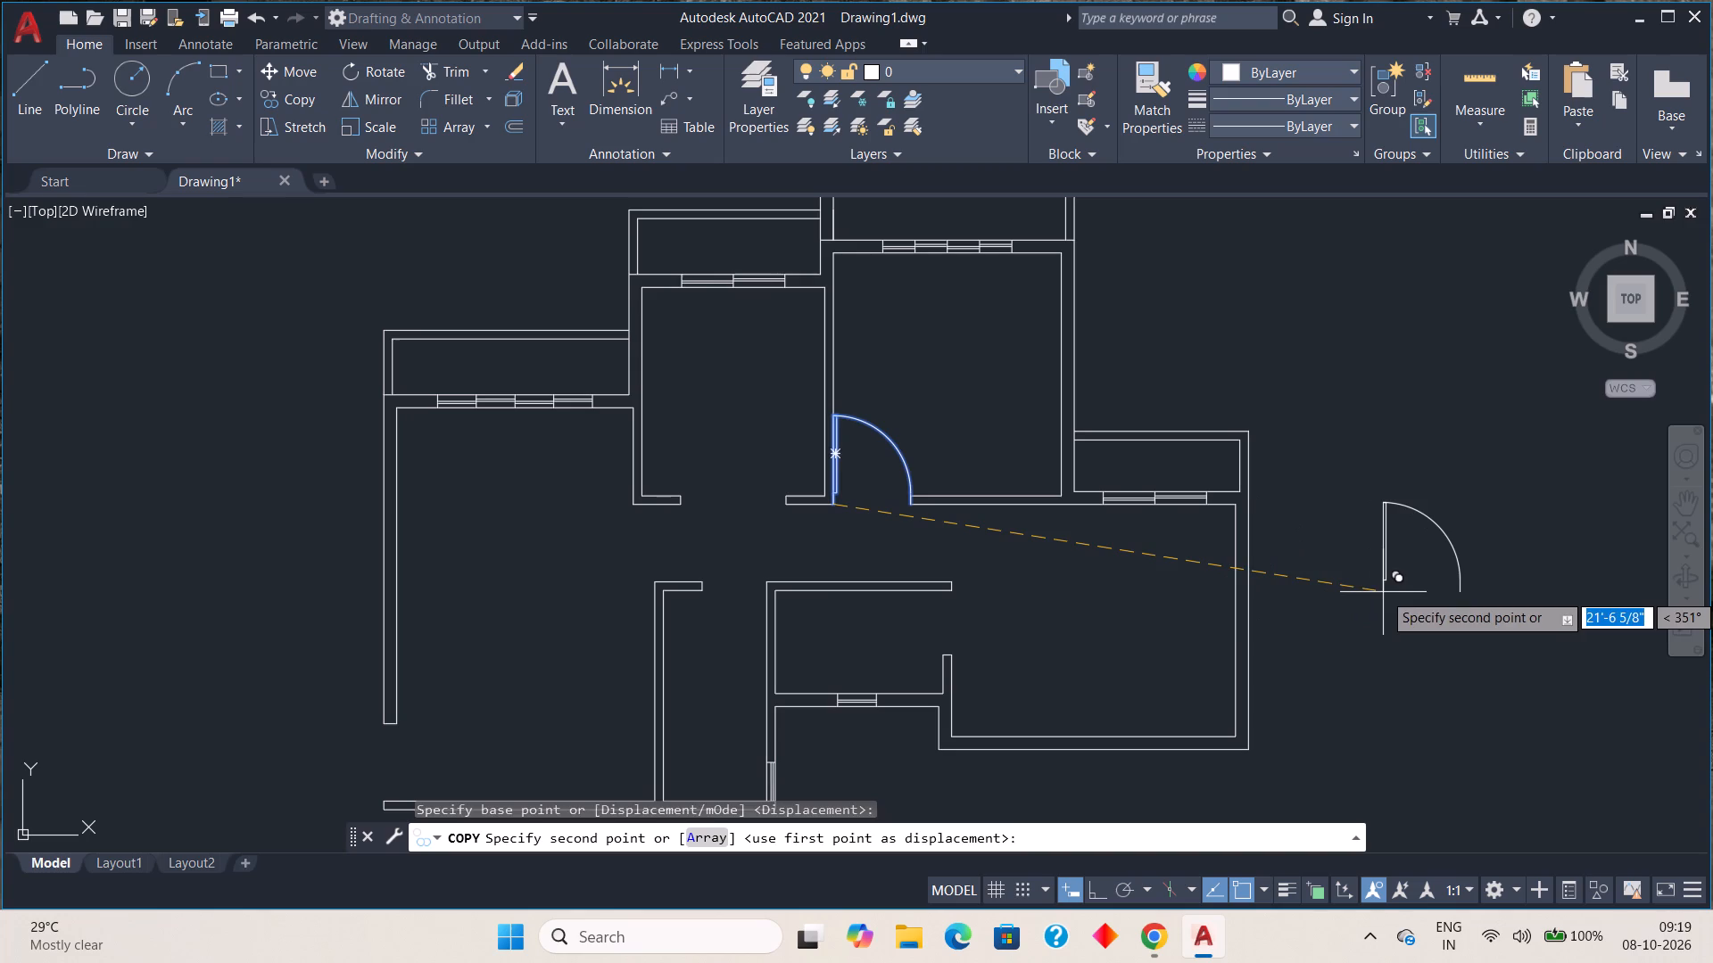
left_click(1383, 592)
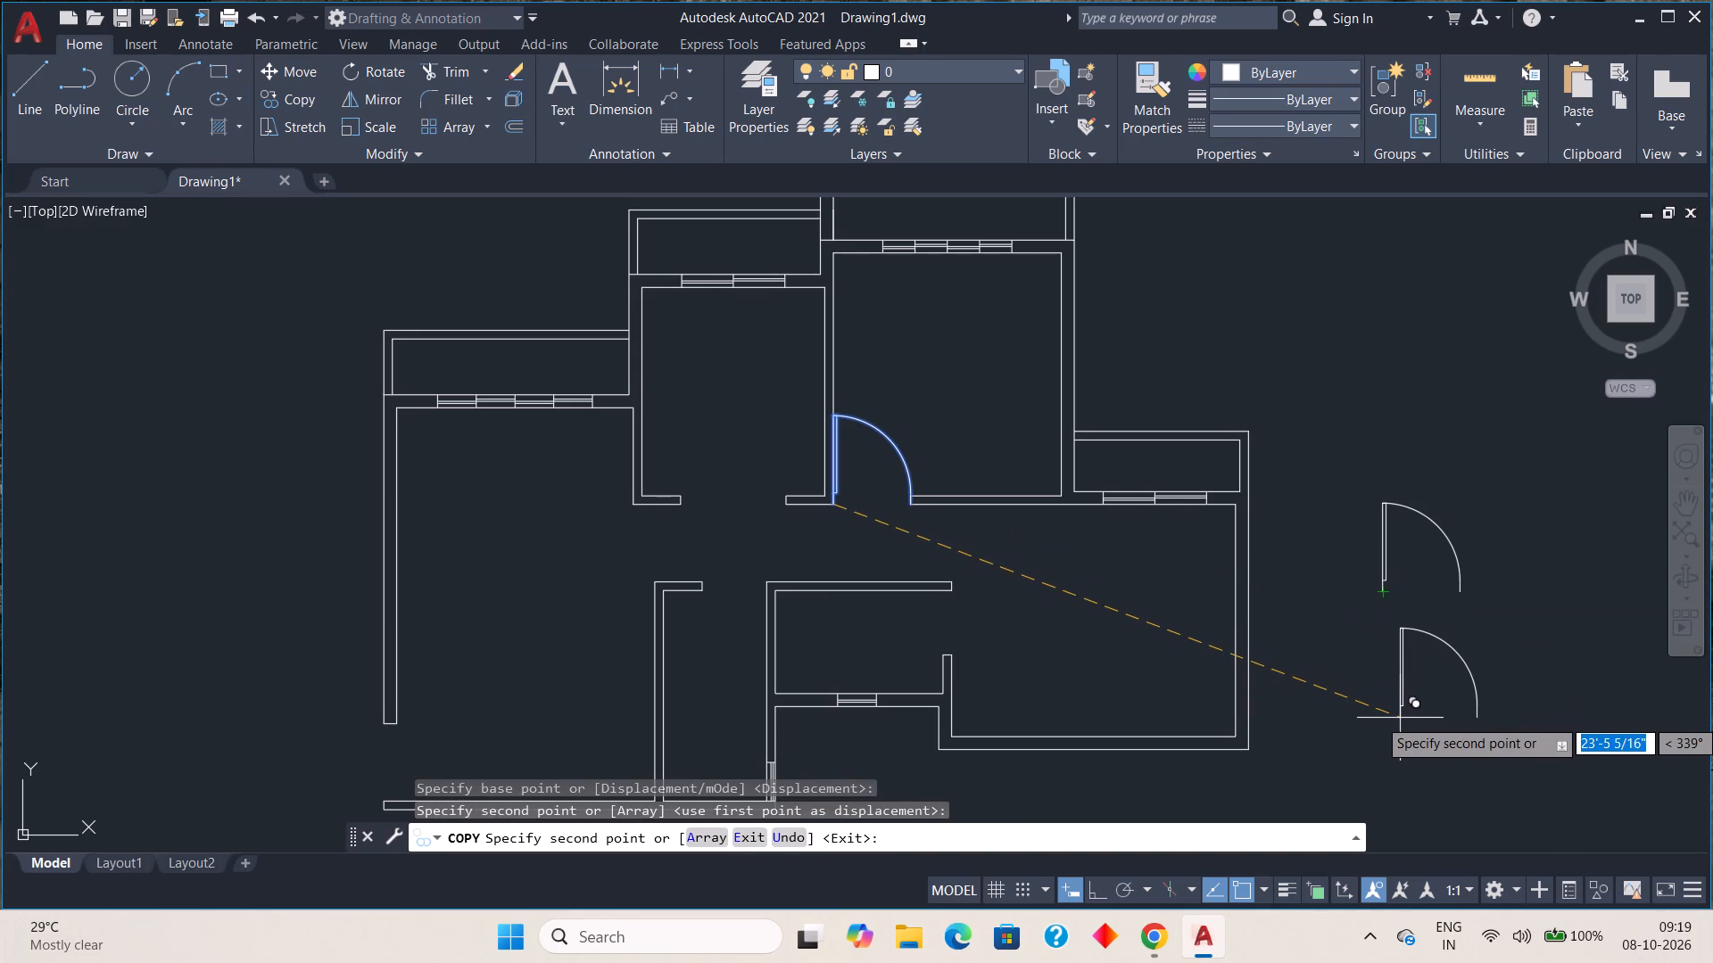
left_click(1387, 730)
key("Escape")
key("Escape")
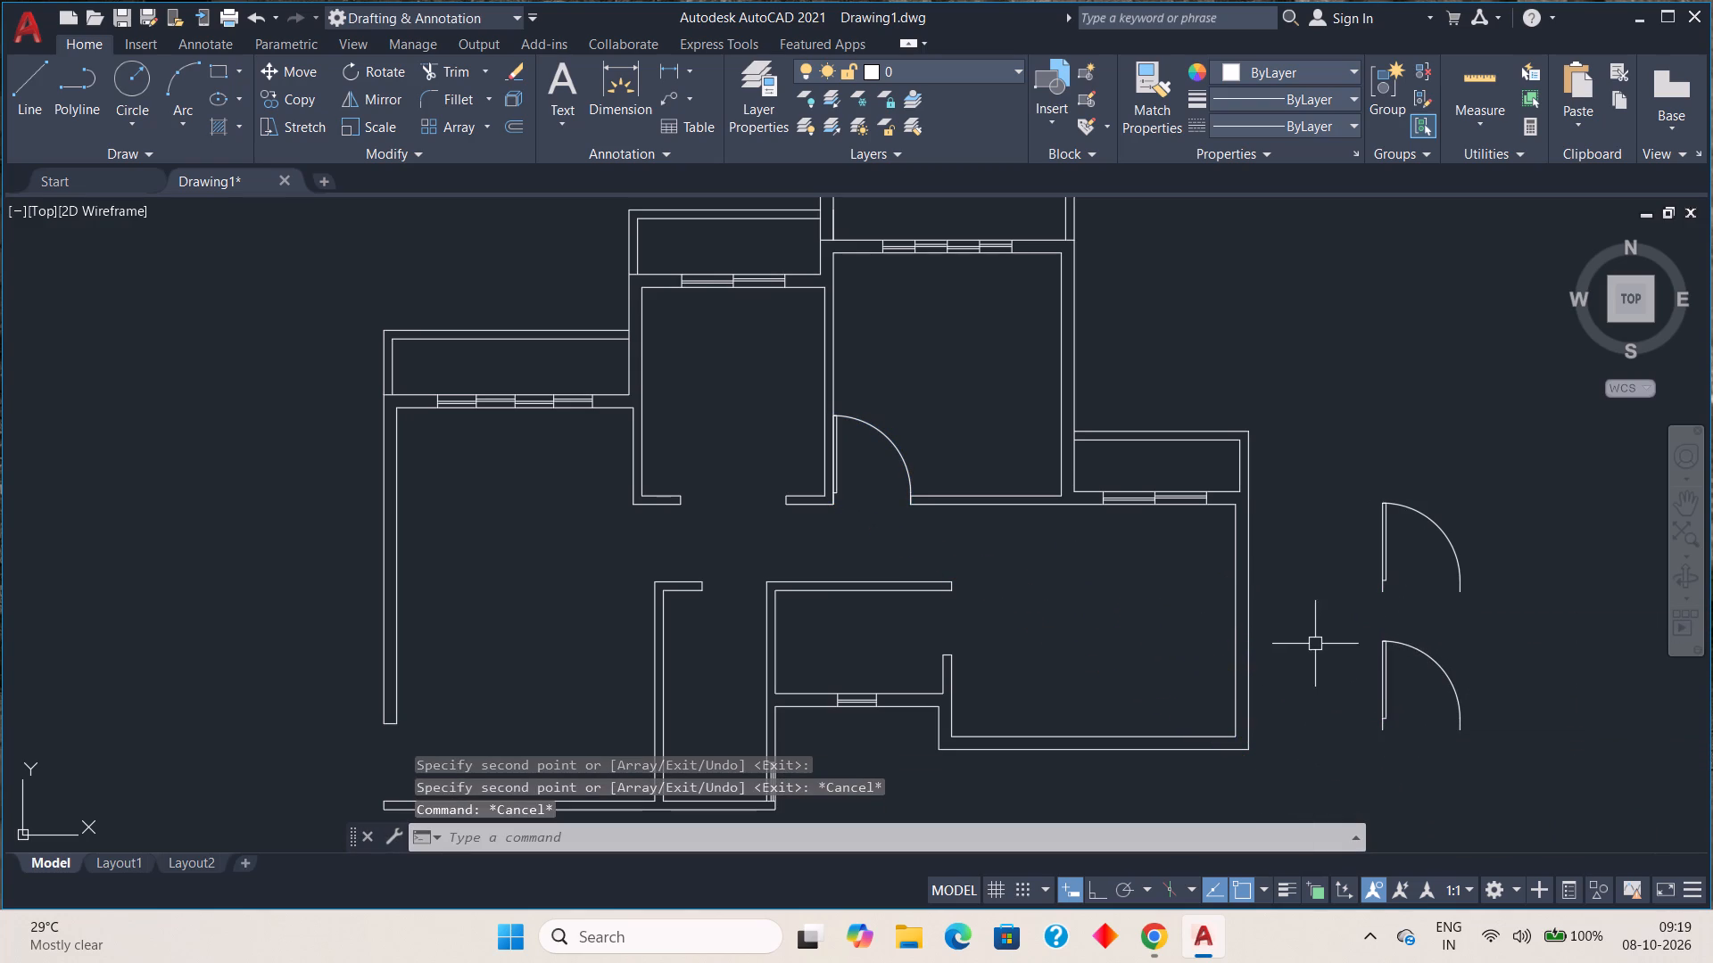
With Ortho on, stretch the top end of the small central room's east wall stub inner line up to the largest upper room's bottom wall.
scroll(953, 670, "up", 3)
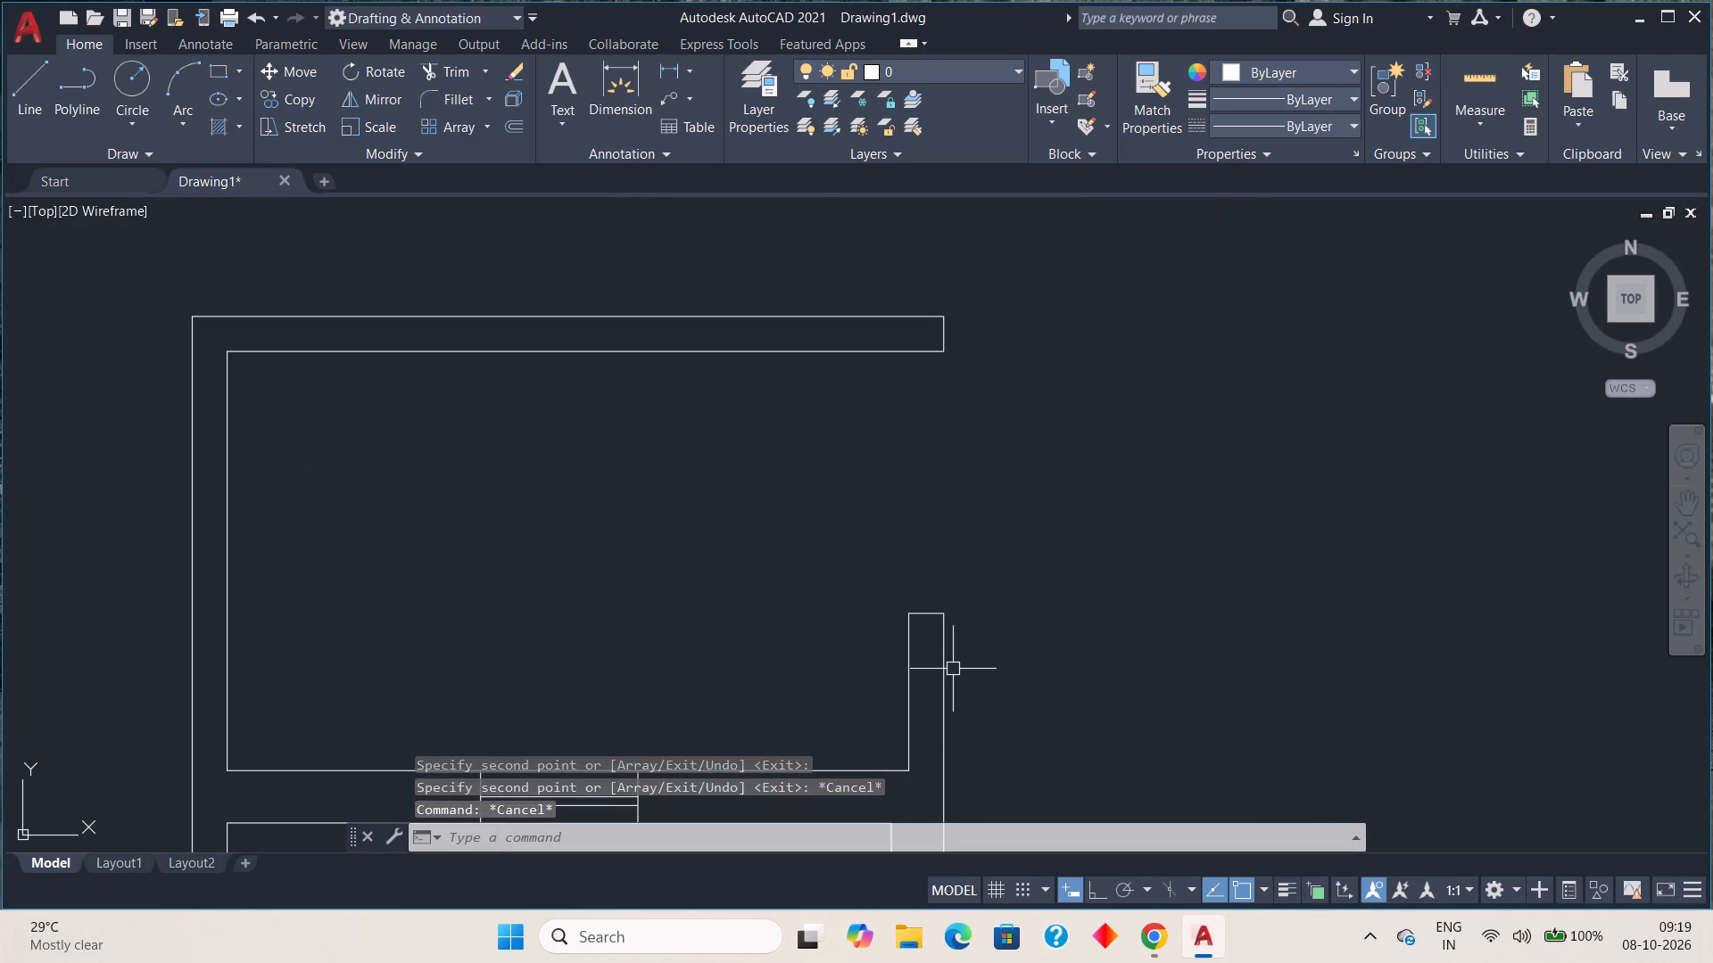
left_click(908, 654)
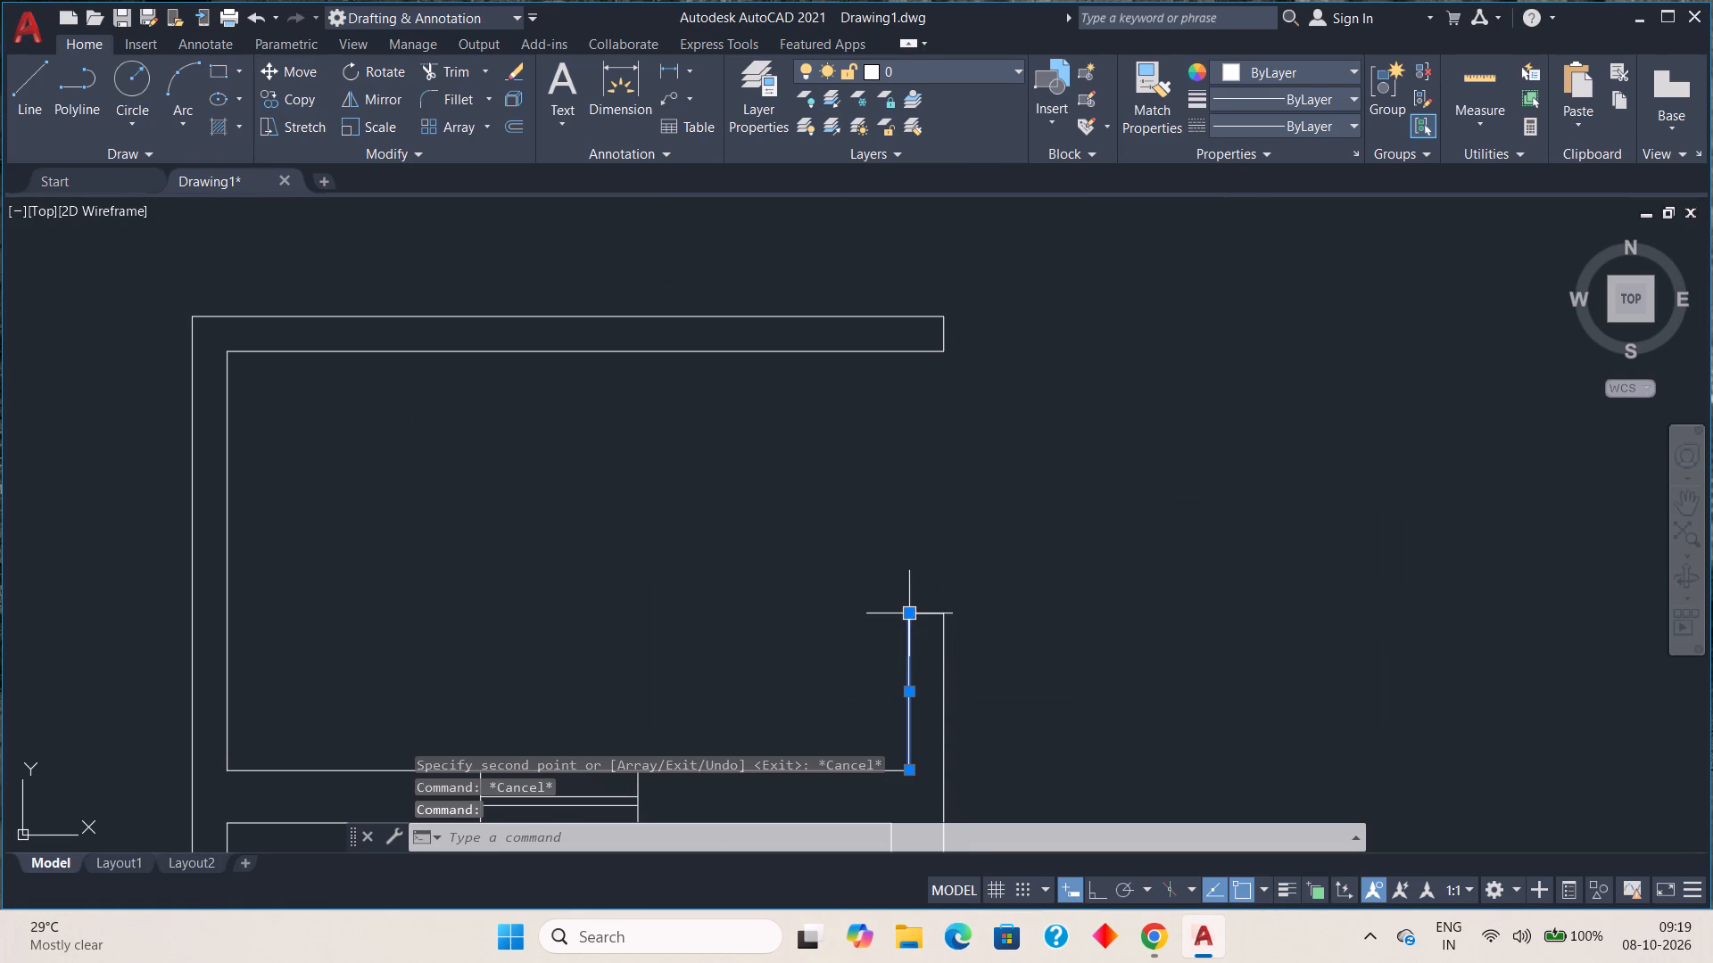
left_click(909, 611)
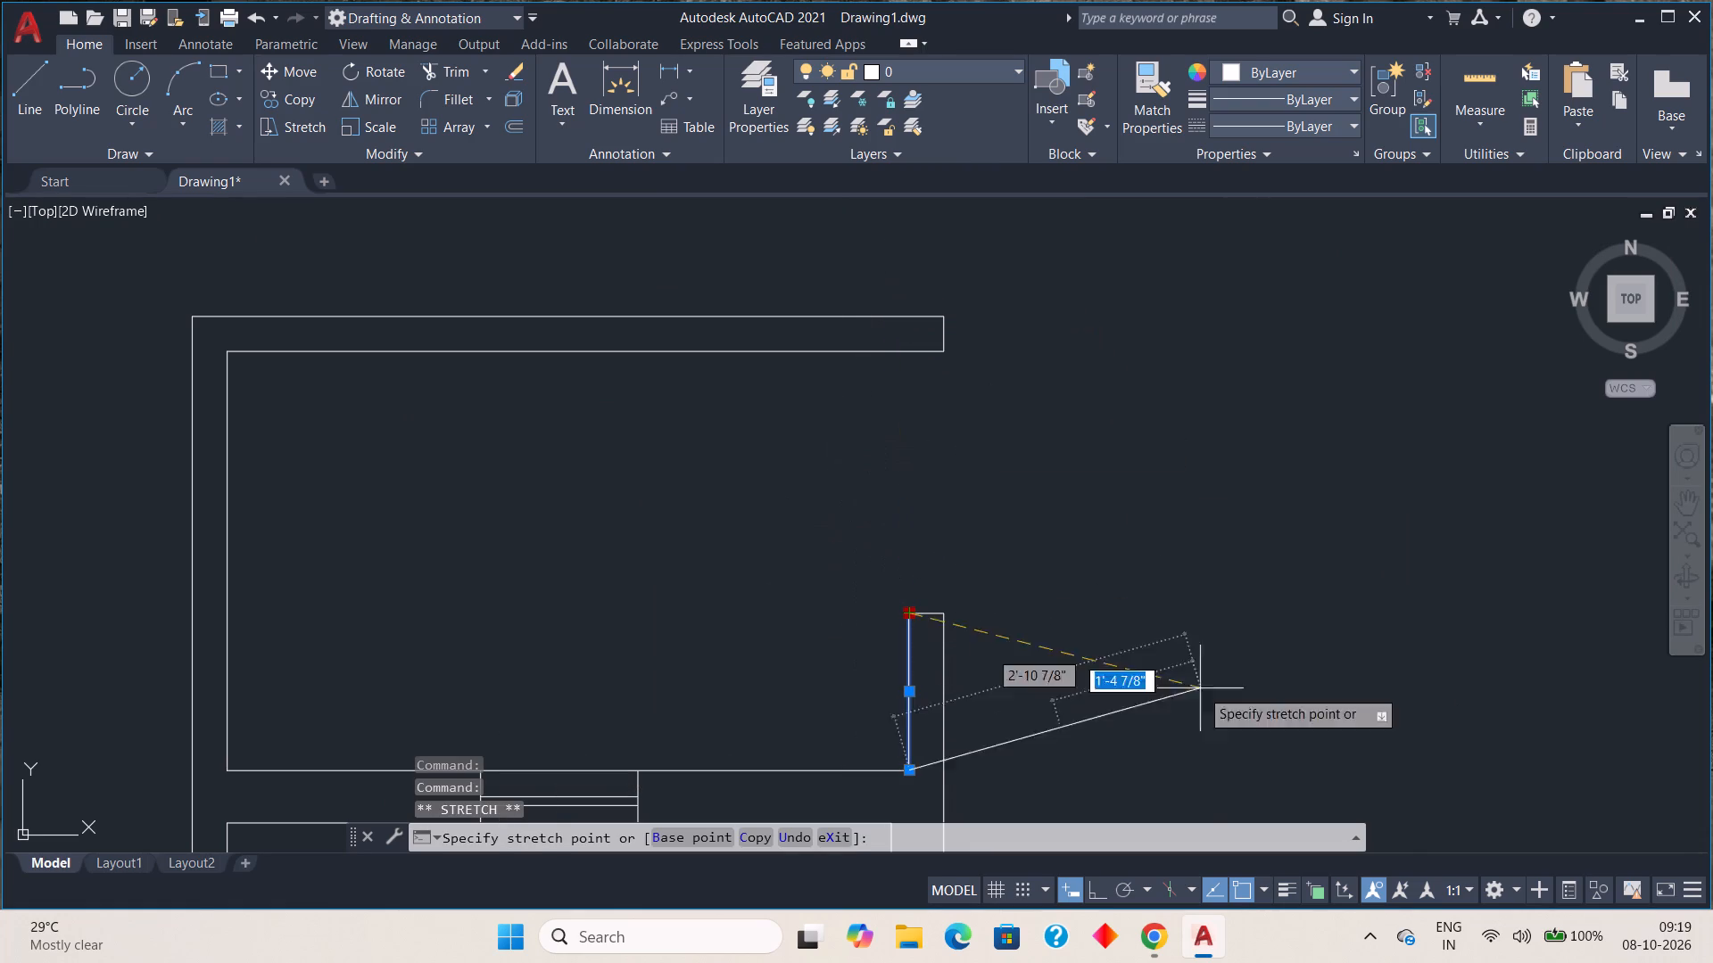
left_click(1098, 878)
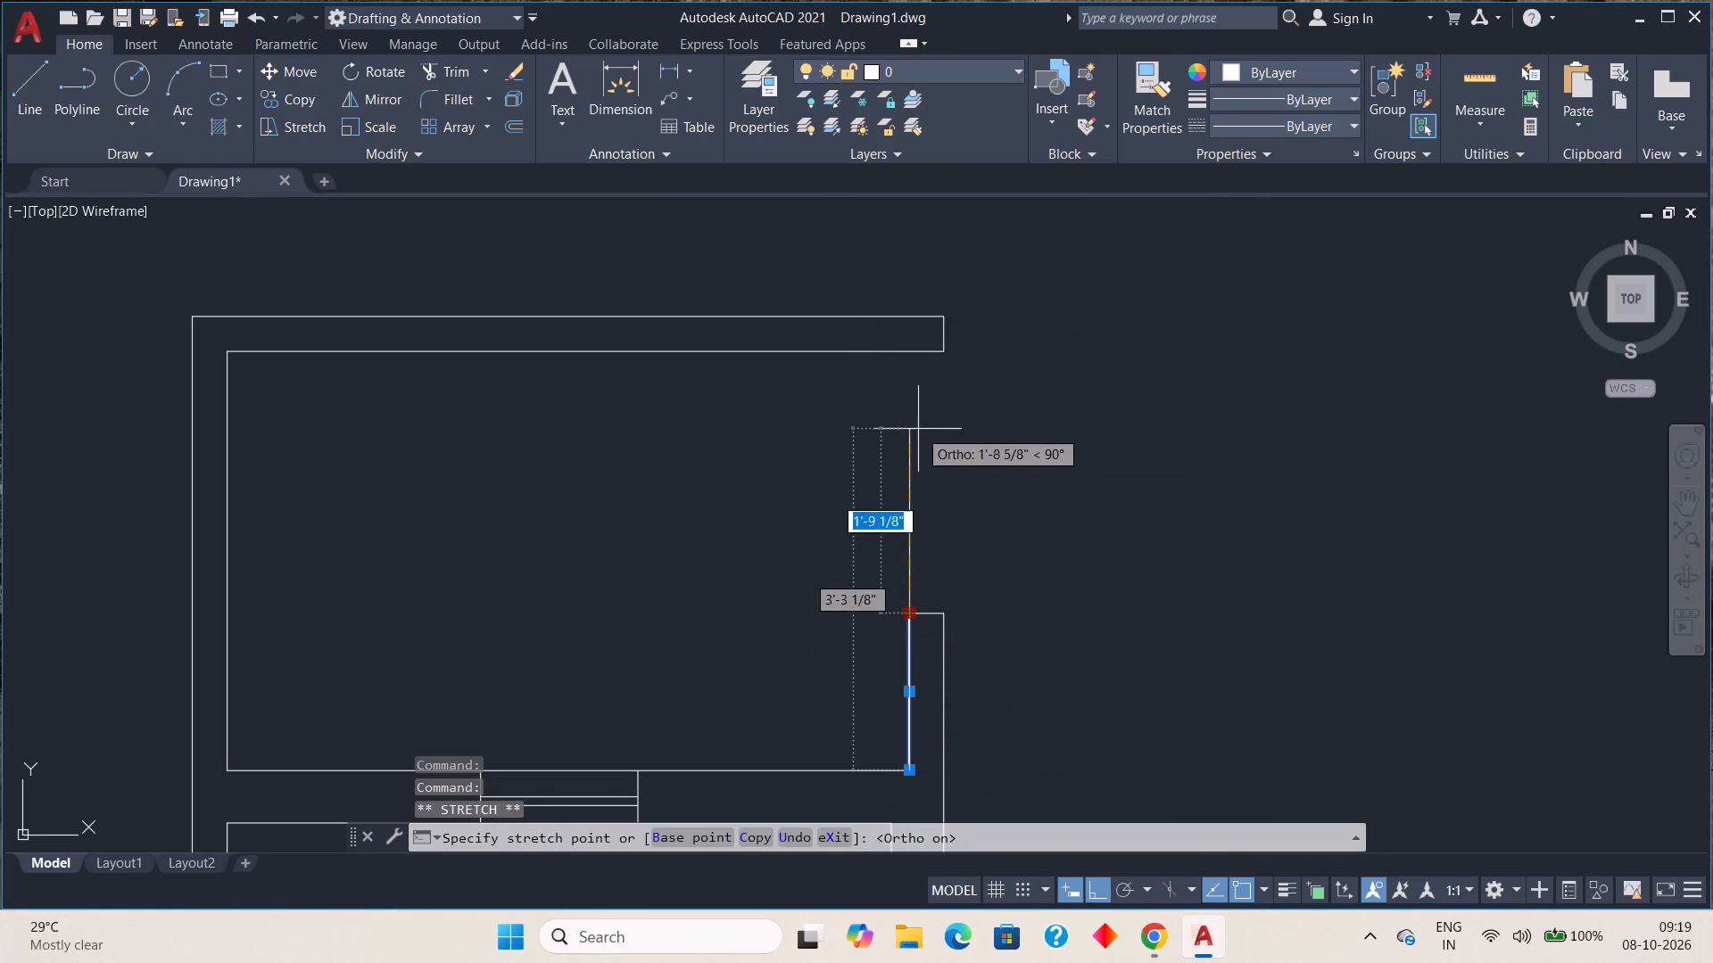
middle_click_drag(921, 399, 1012, 800)
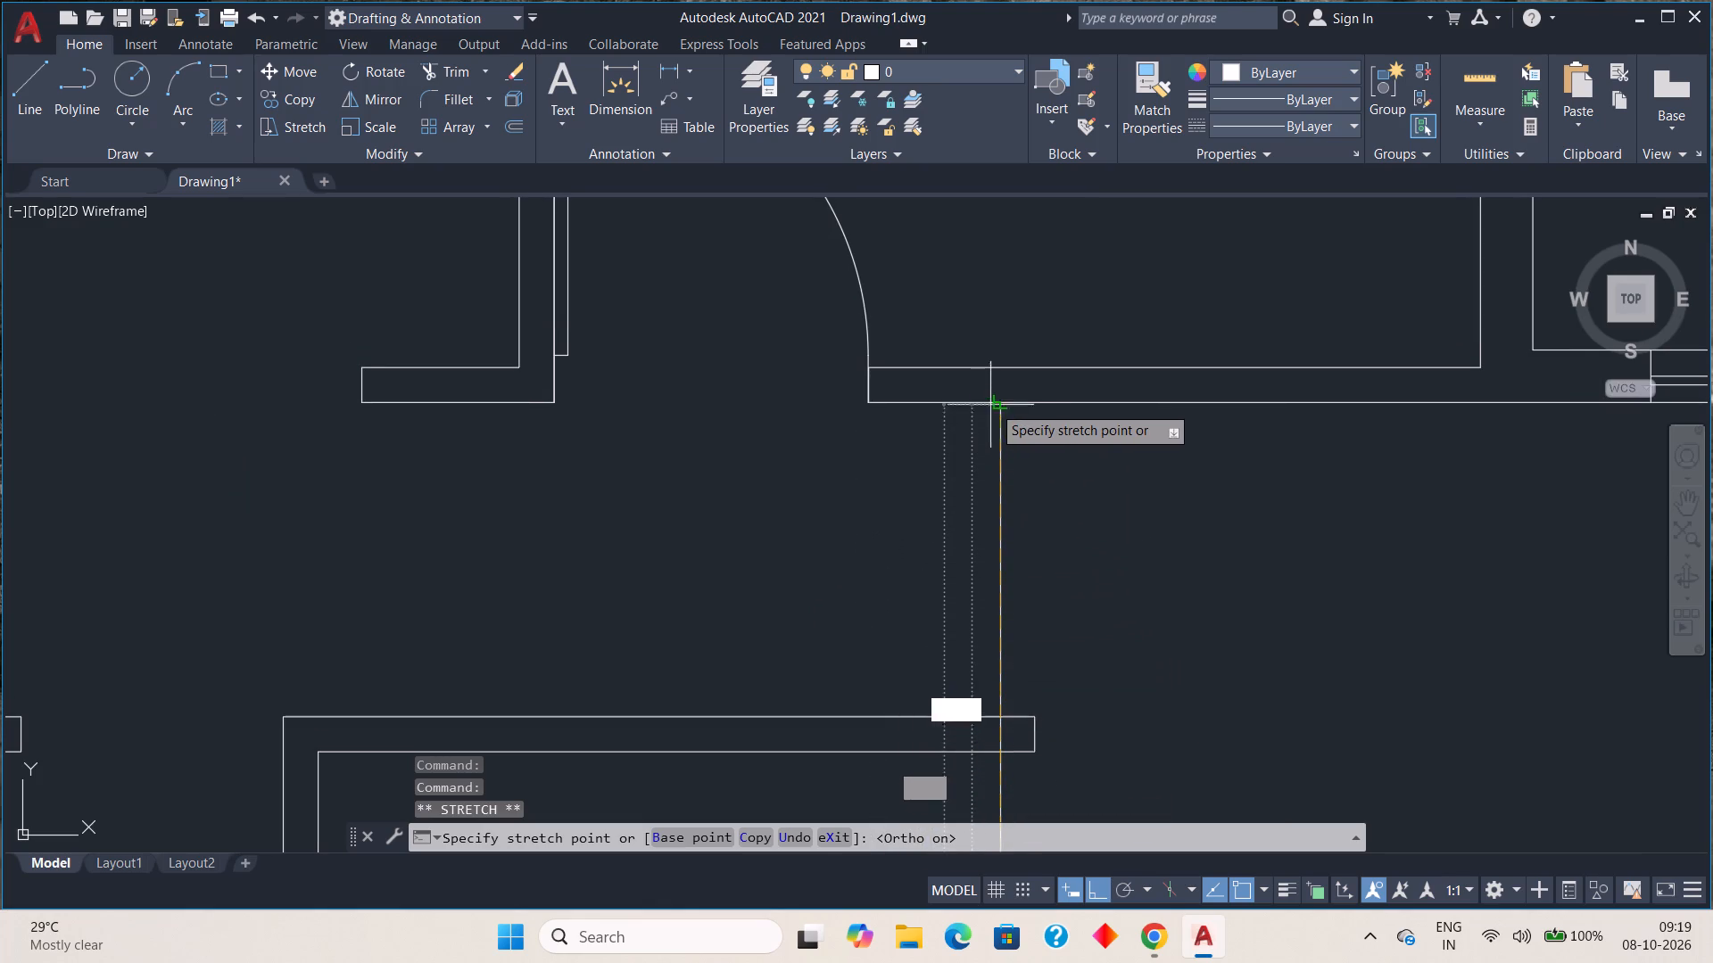
left_click(994, 402)
key("Escape")
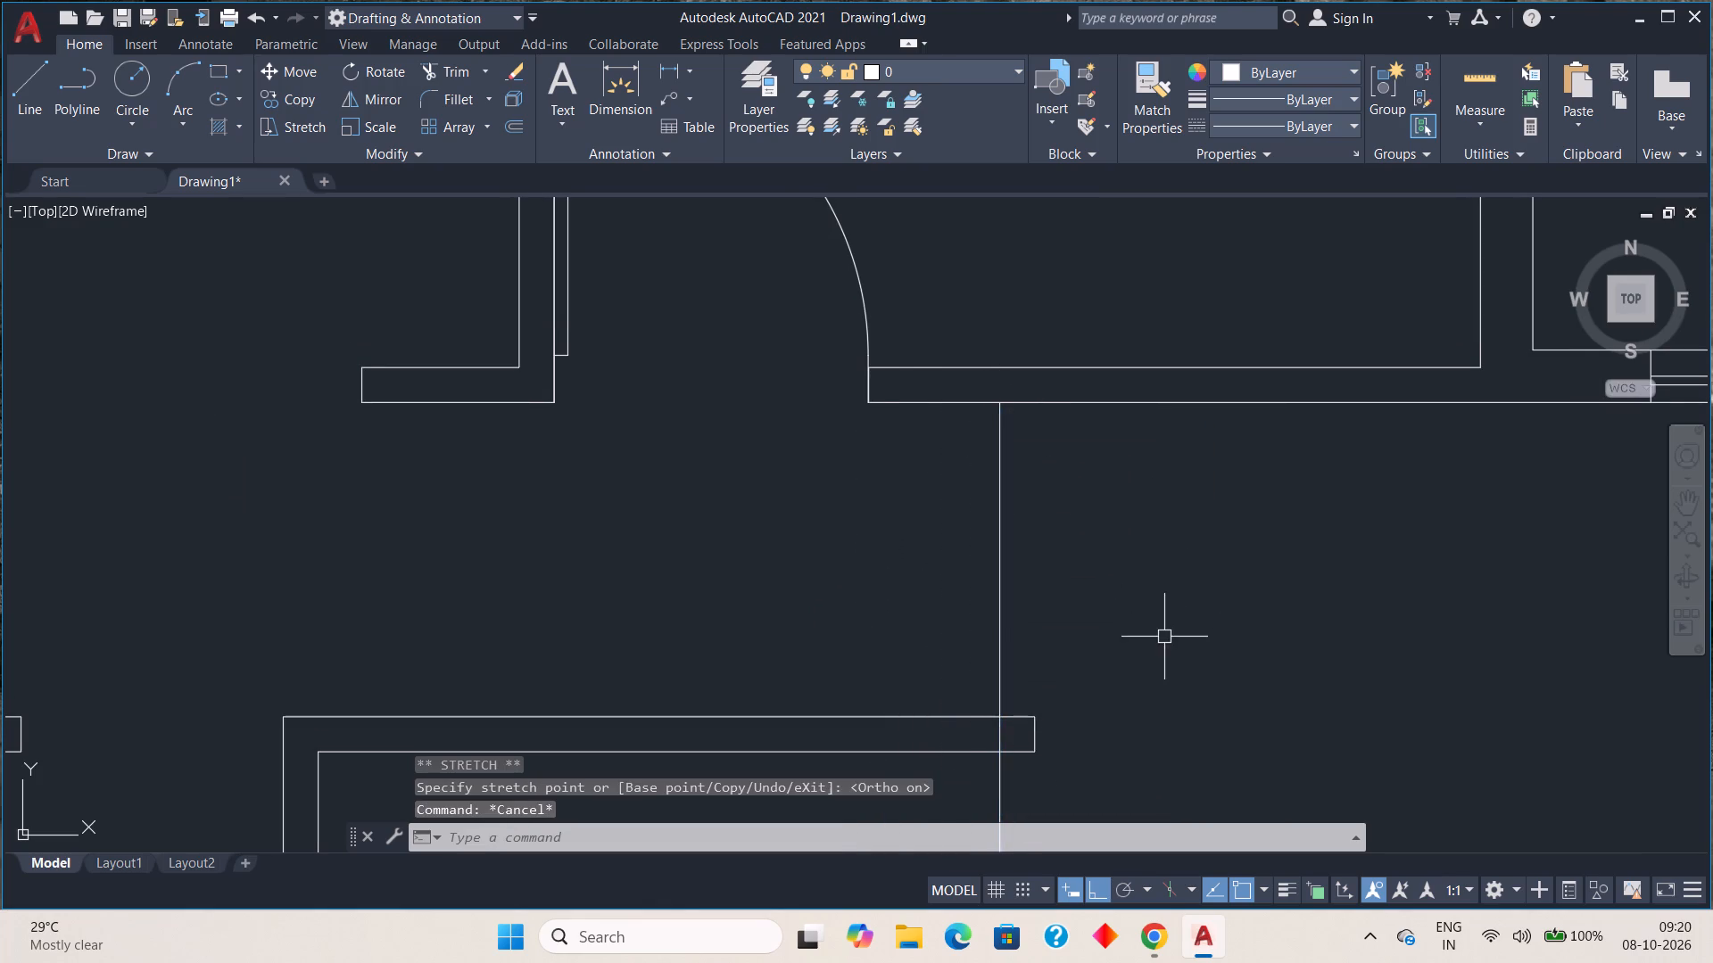
Rotate the upper door copy by 270° about its lower hinge-side endpoint.
scroll(1169, 618, "down", 3)
middle_click_drag(1191, 671, 702, 554)
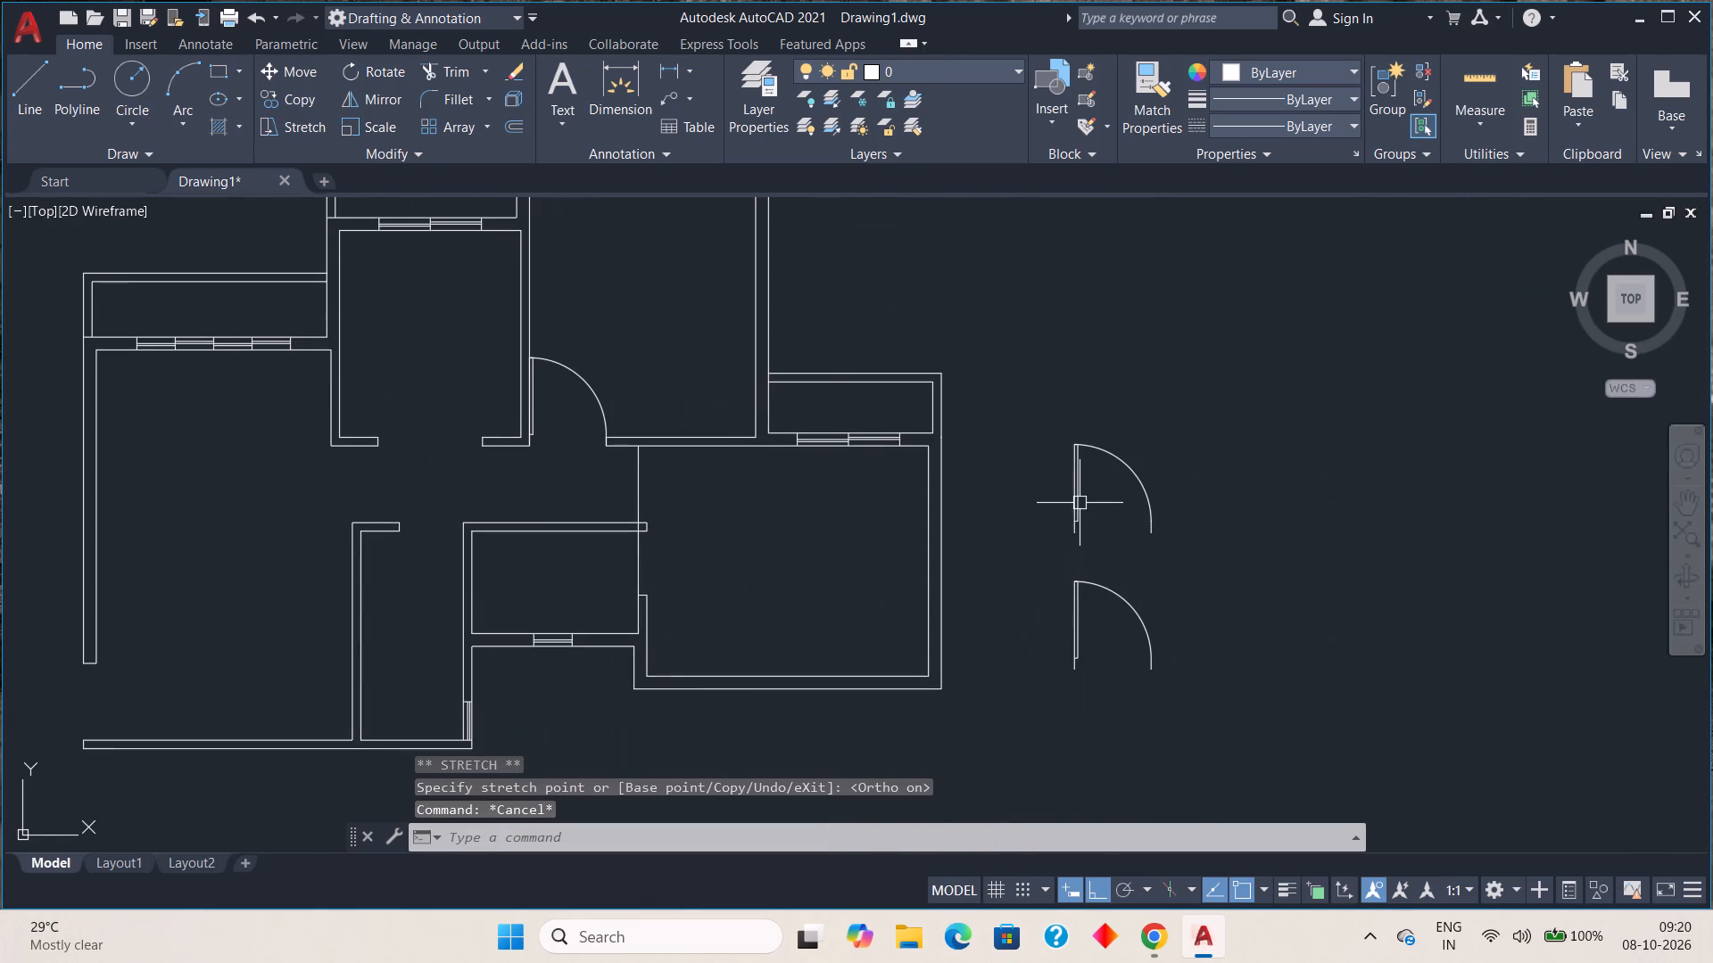
left_click(1080, 502)
left_click(356, 68)
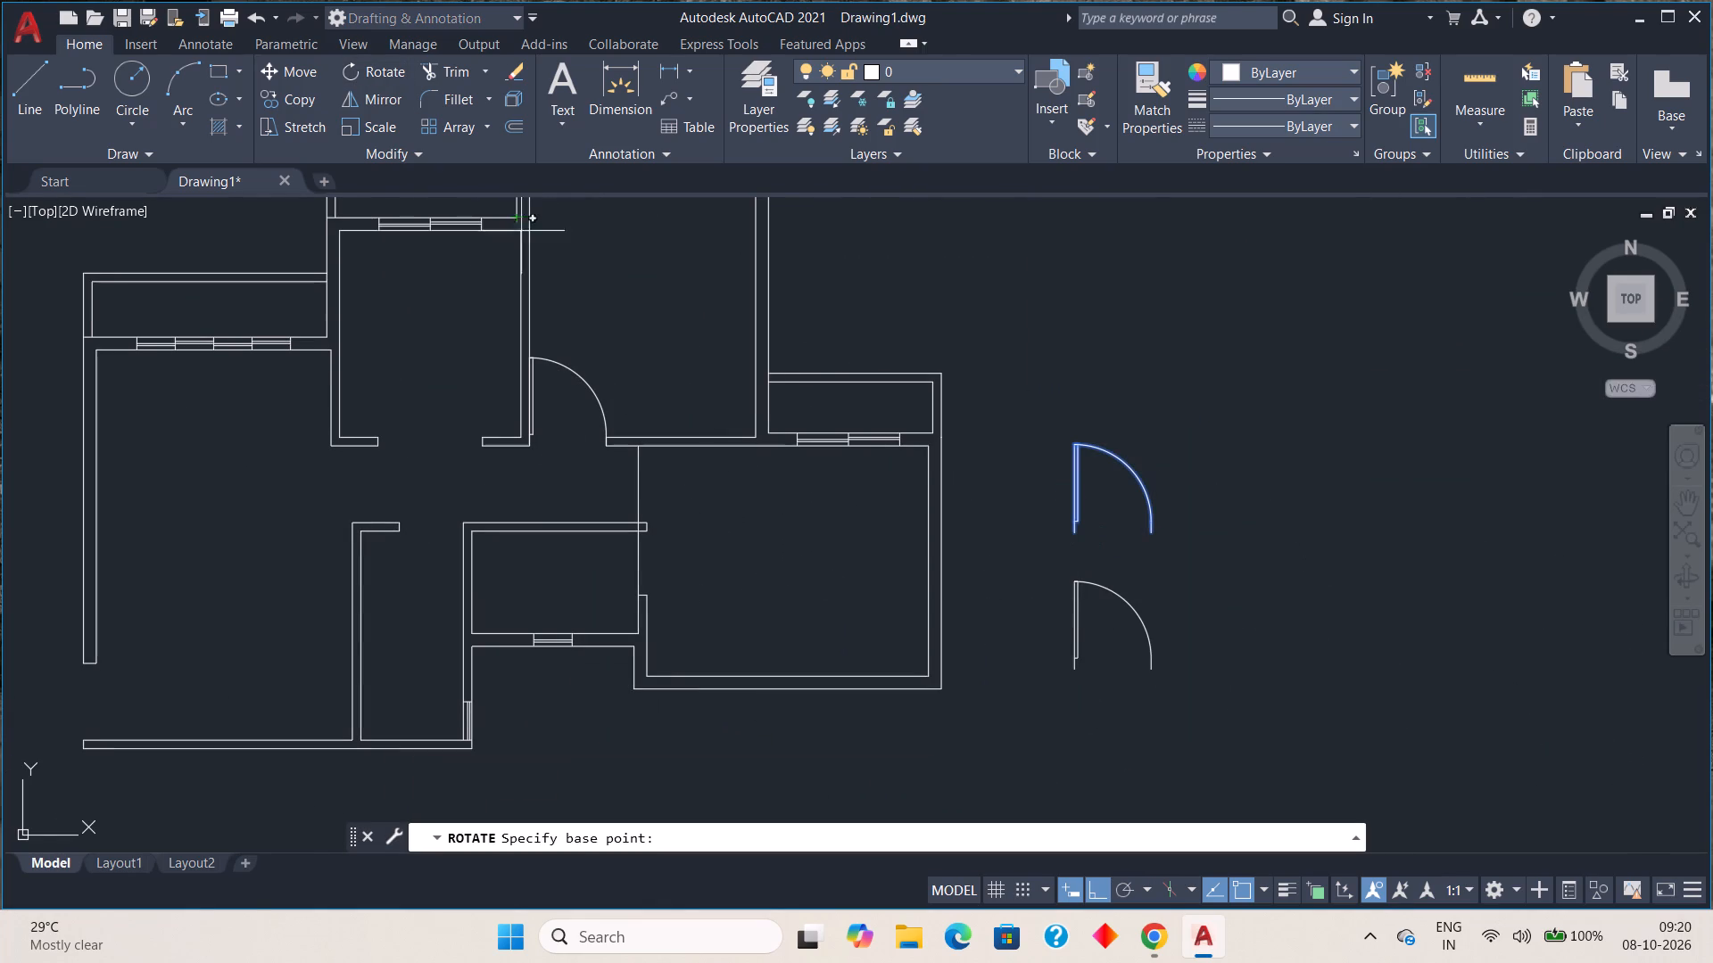
scroll(1072, 538, "up", 3)
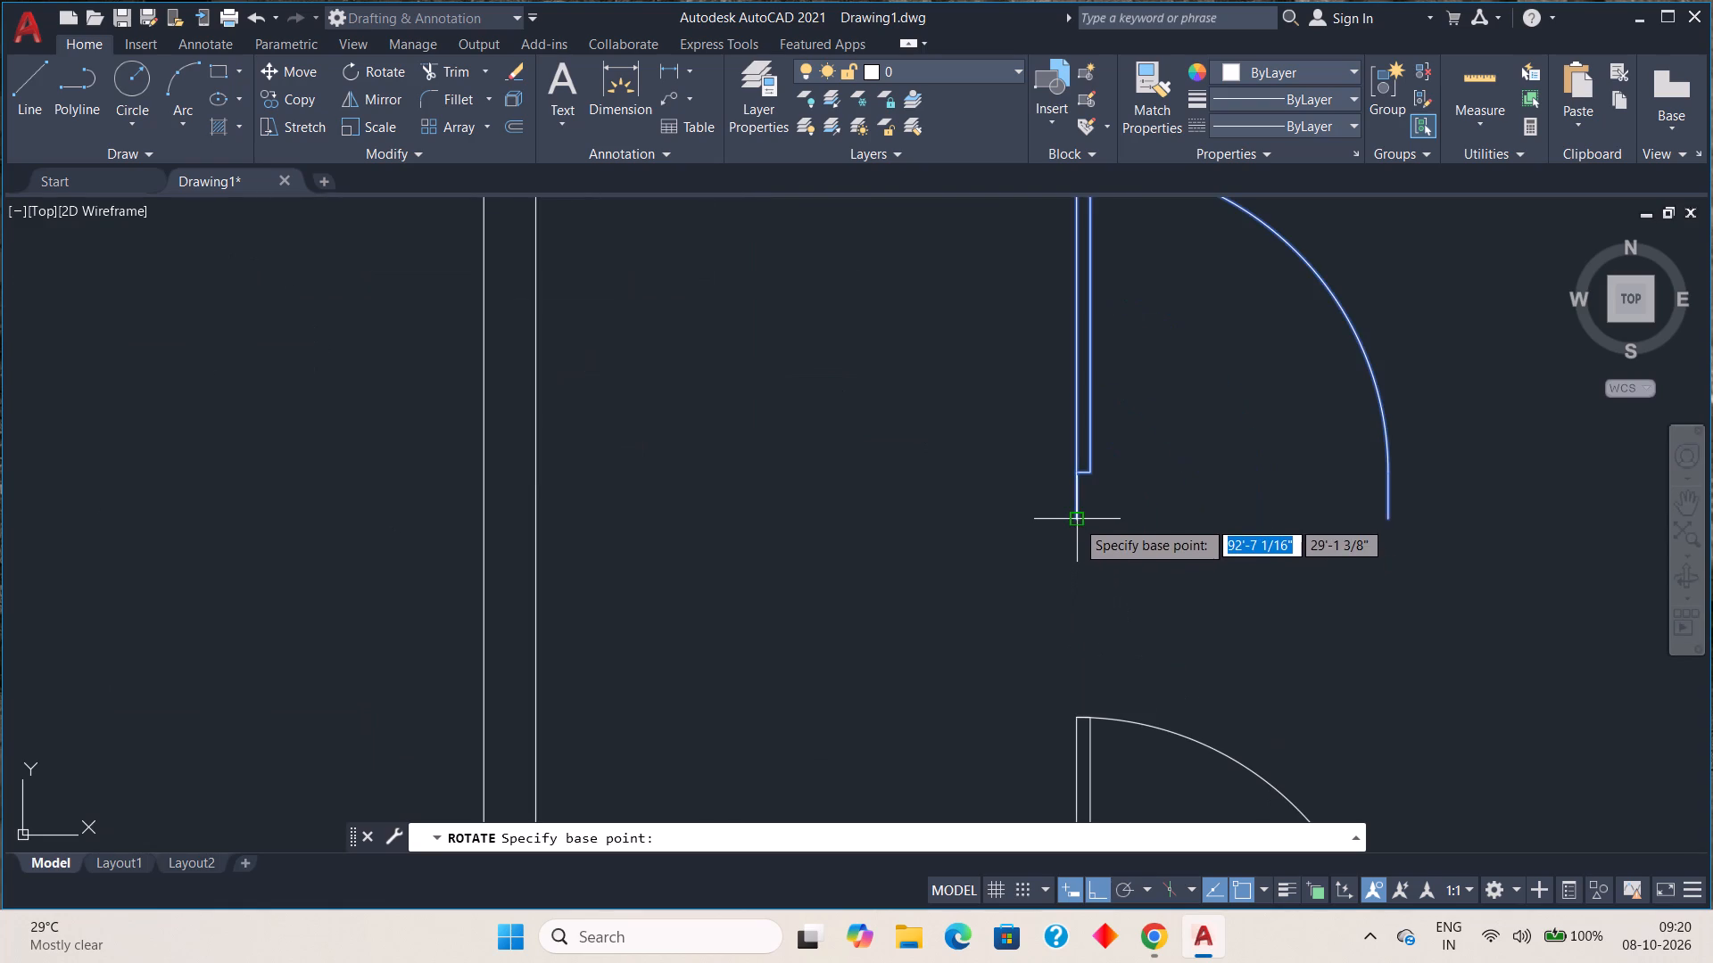
left_click(1076, 518)
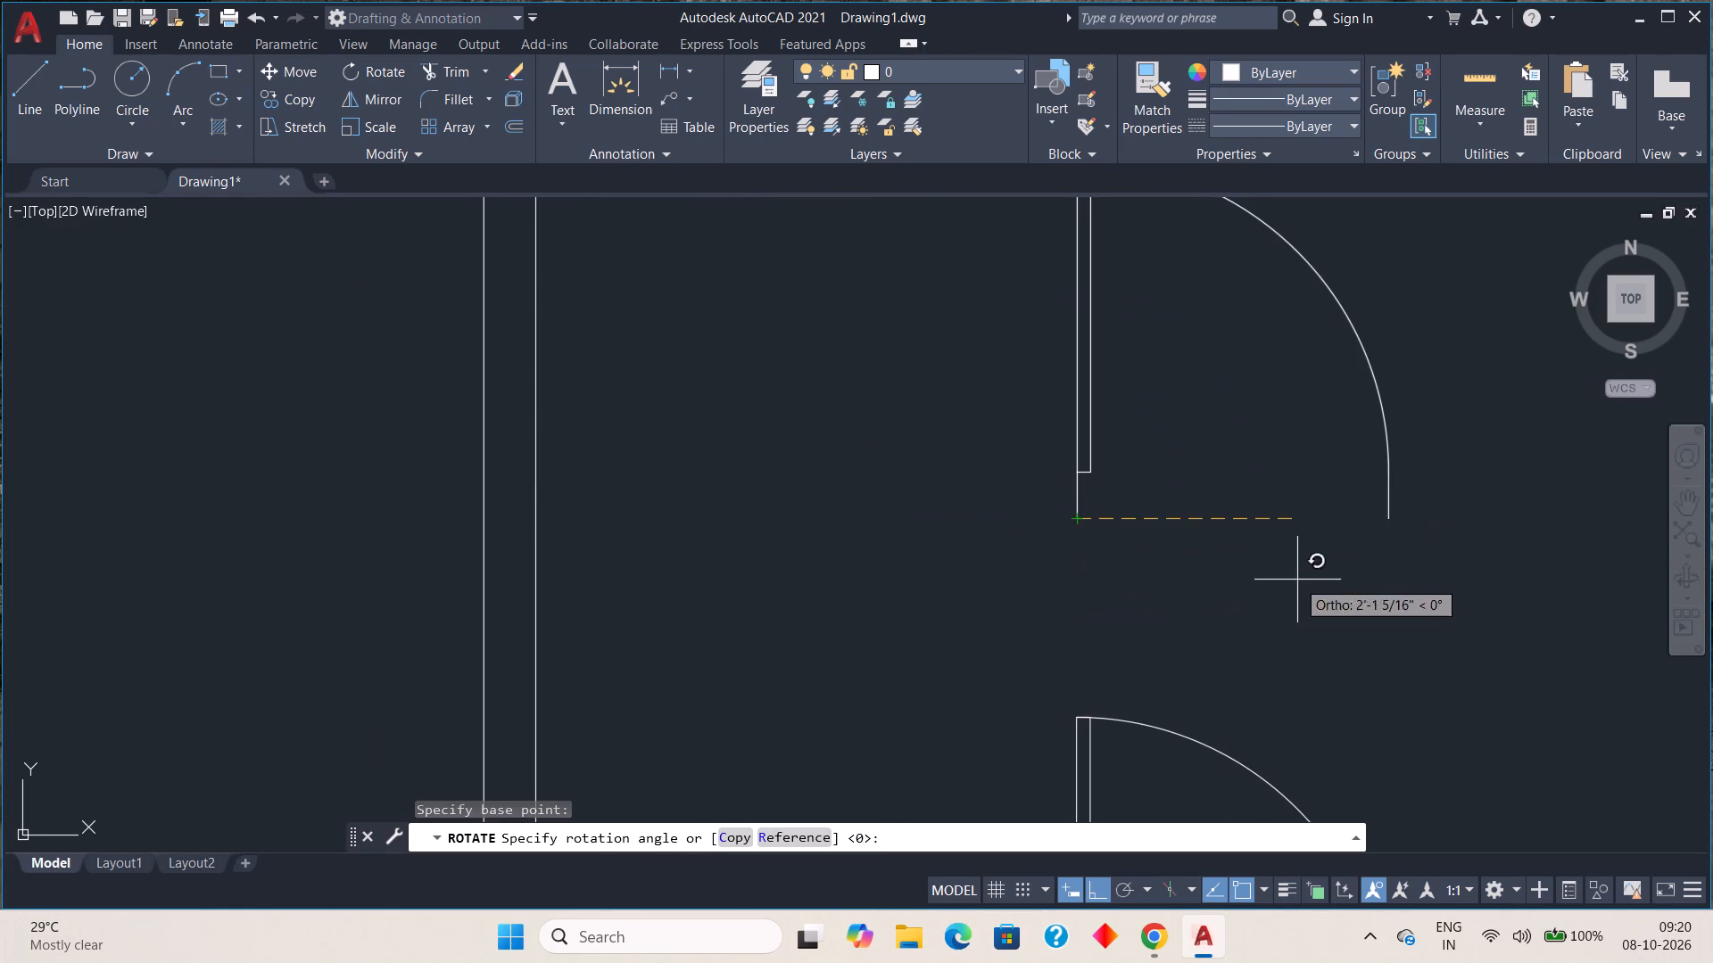
left_click(1065, 592)
With Ortho off, move the rotated door copy by its hinge-side endpoint to the stretched wall line's top end, at the southeast room's doorway.
left_click(1193, 523)
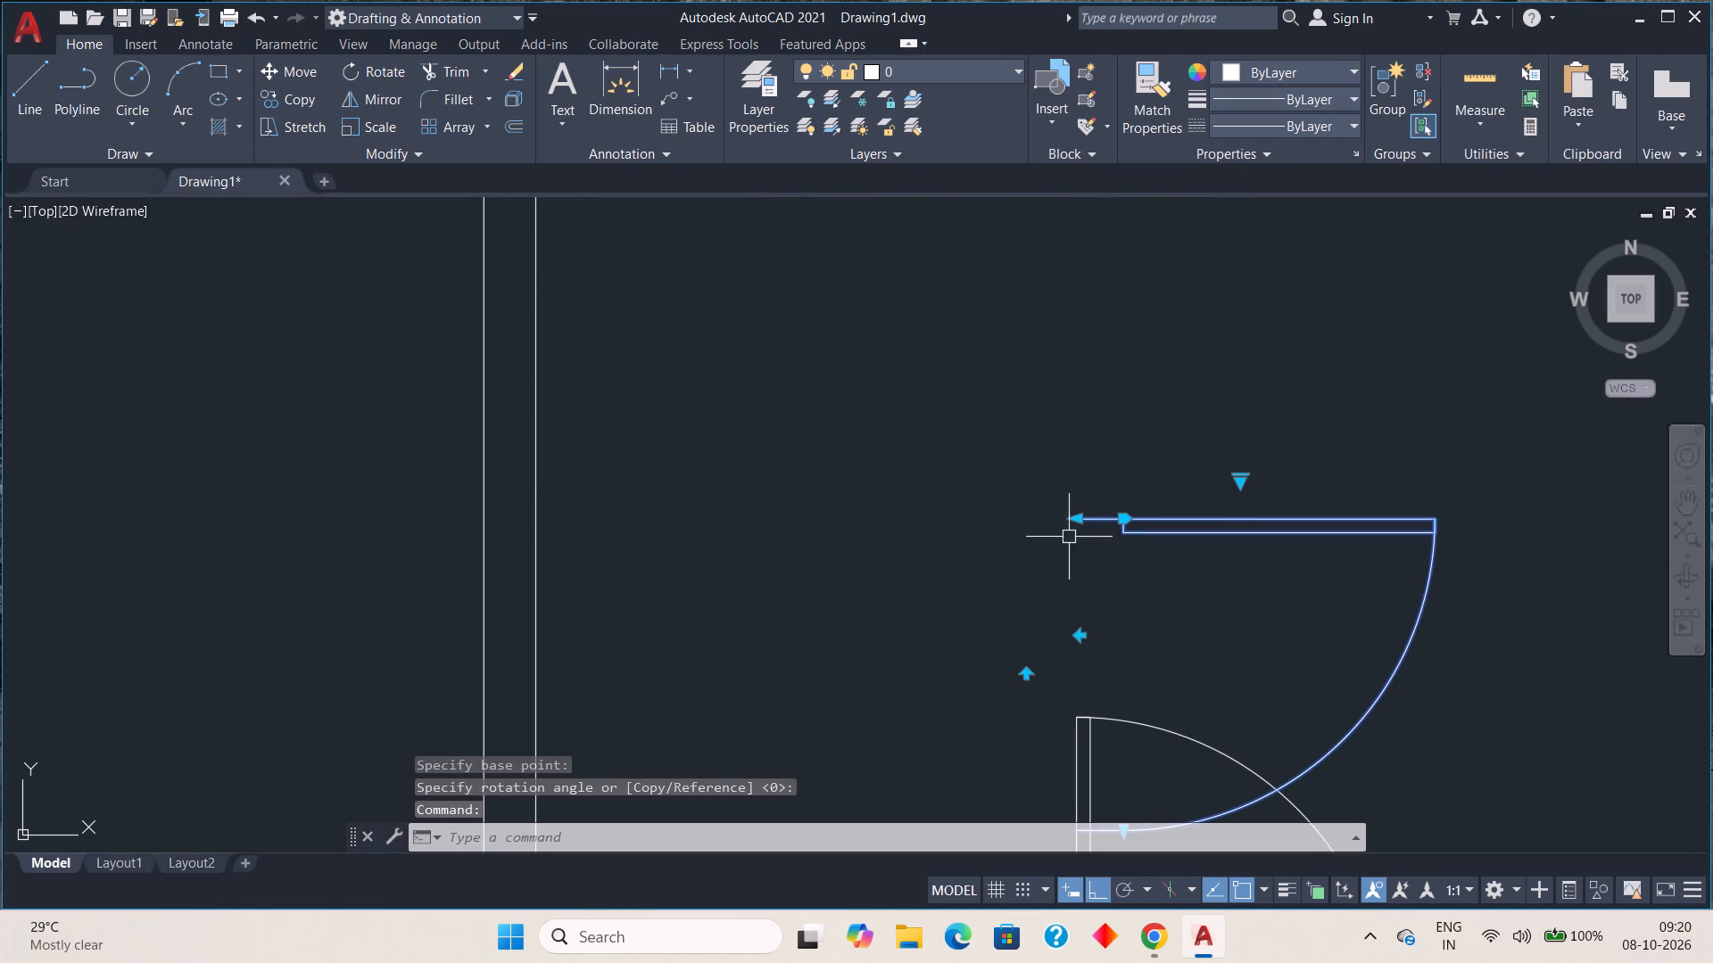
left_click(307, 75)
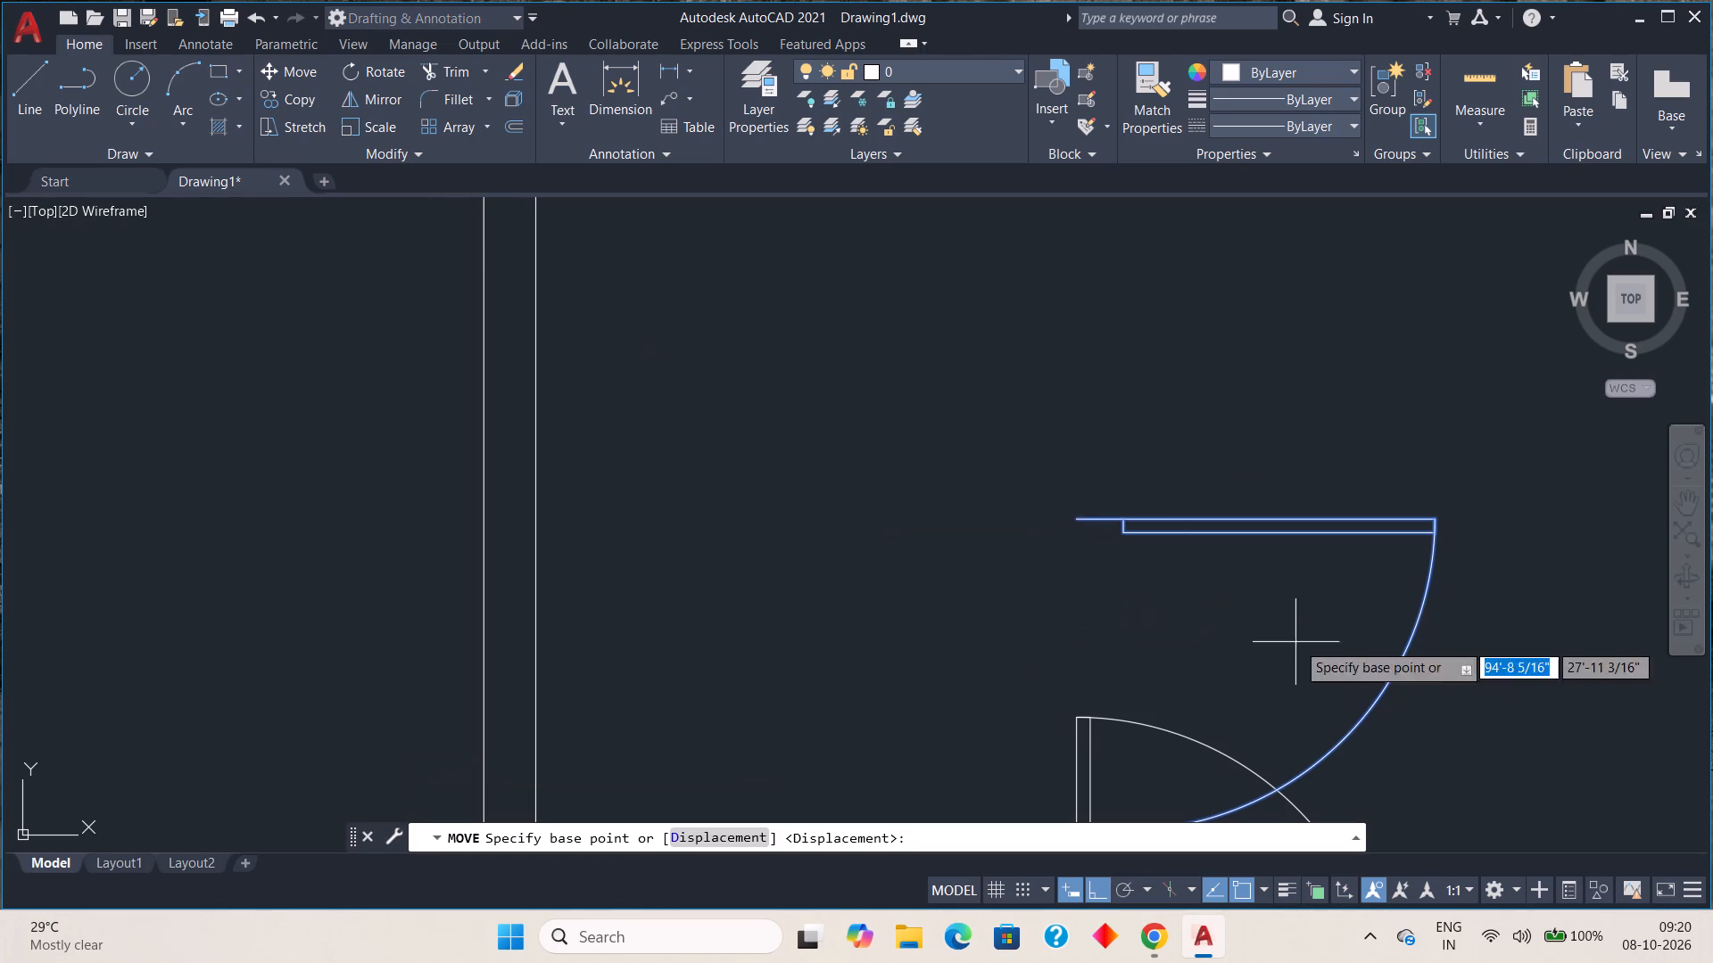
left_click(1080, 523)
scroll(654, 440, "down", 3)
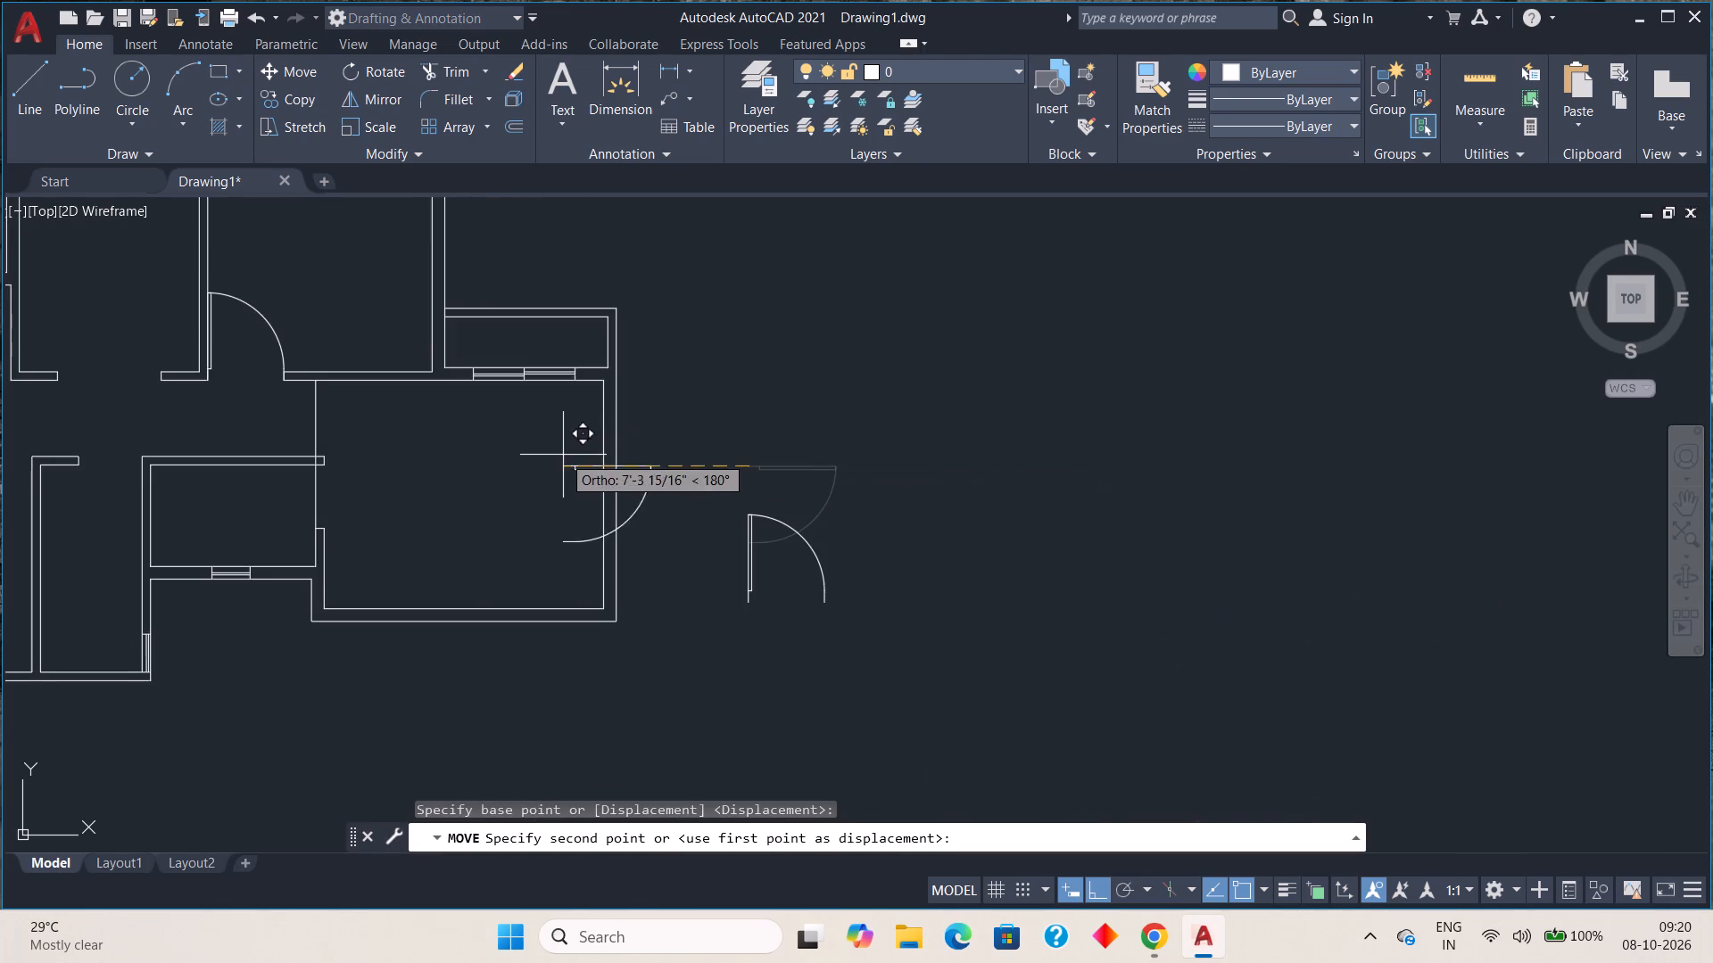
middle_click_drag(562, 454, 865, 559)
left_click(1103, 885)
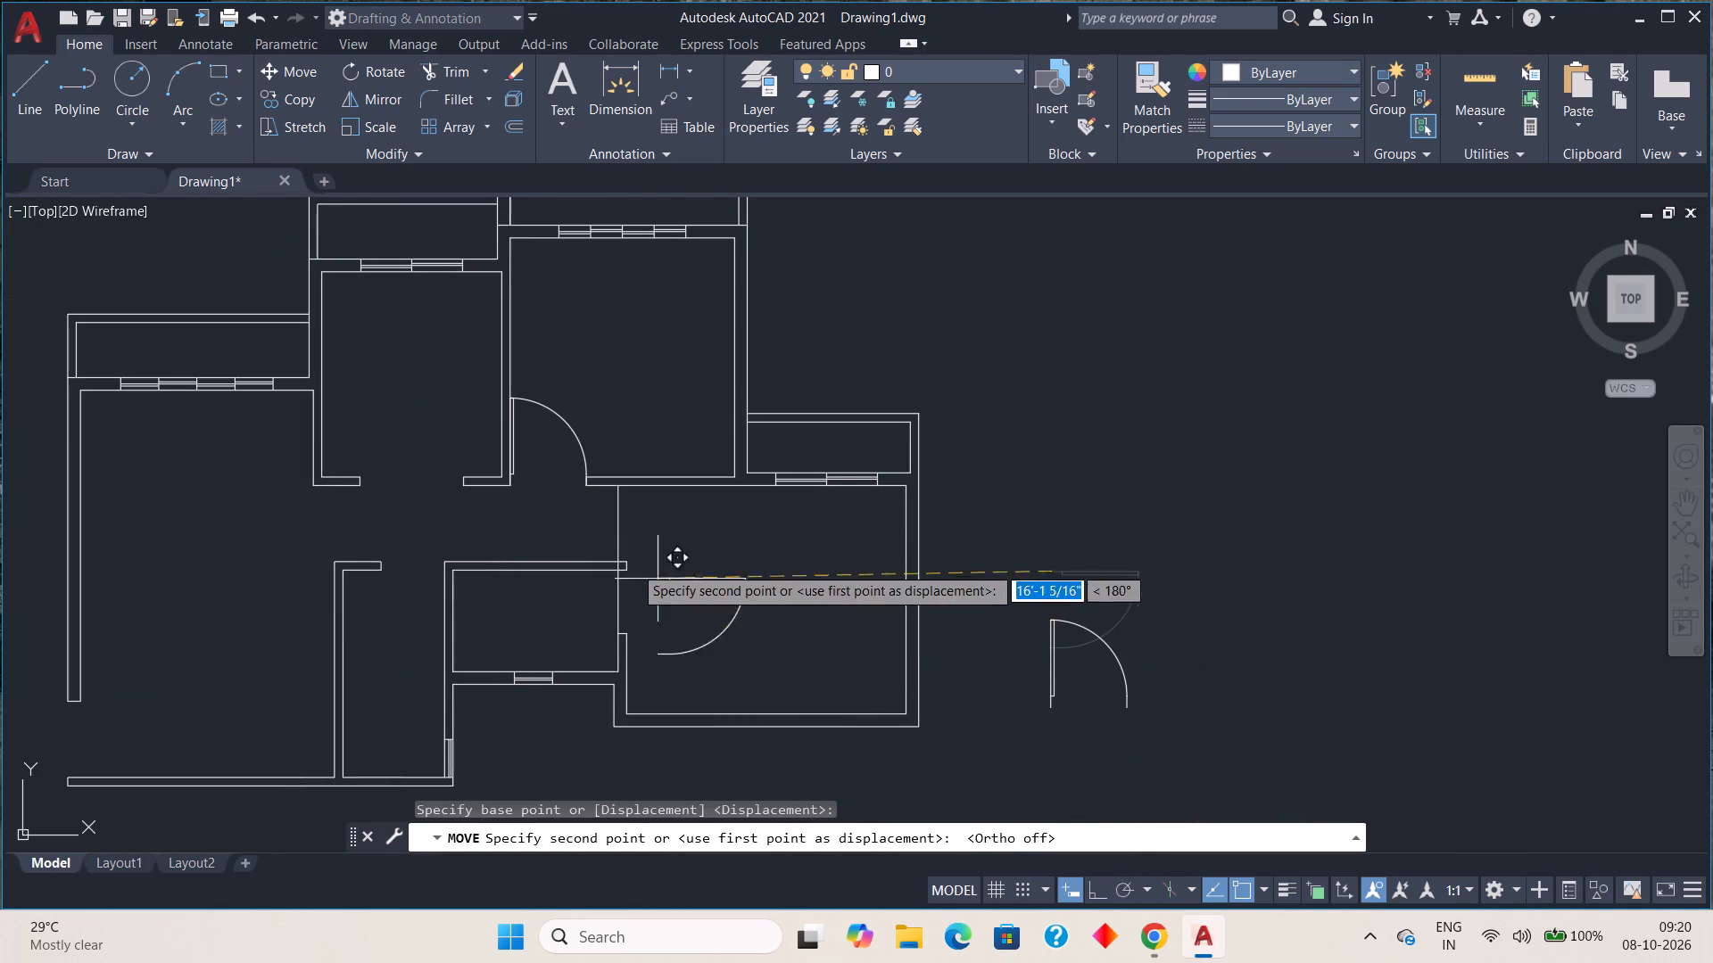
scroll(618, 514, "up", 2)
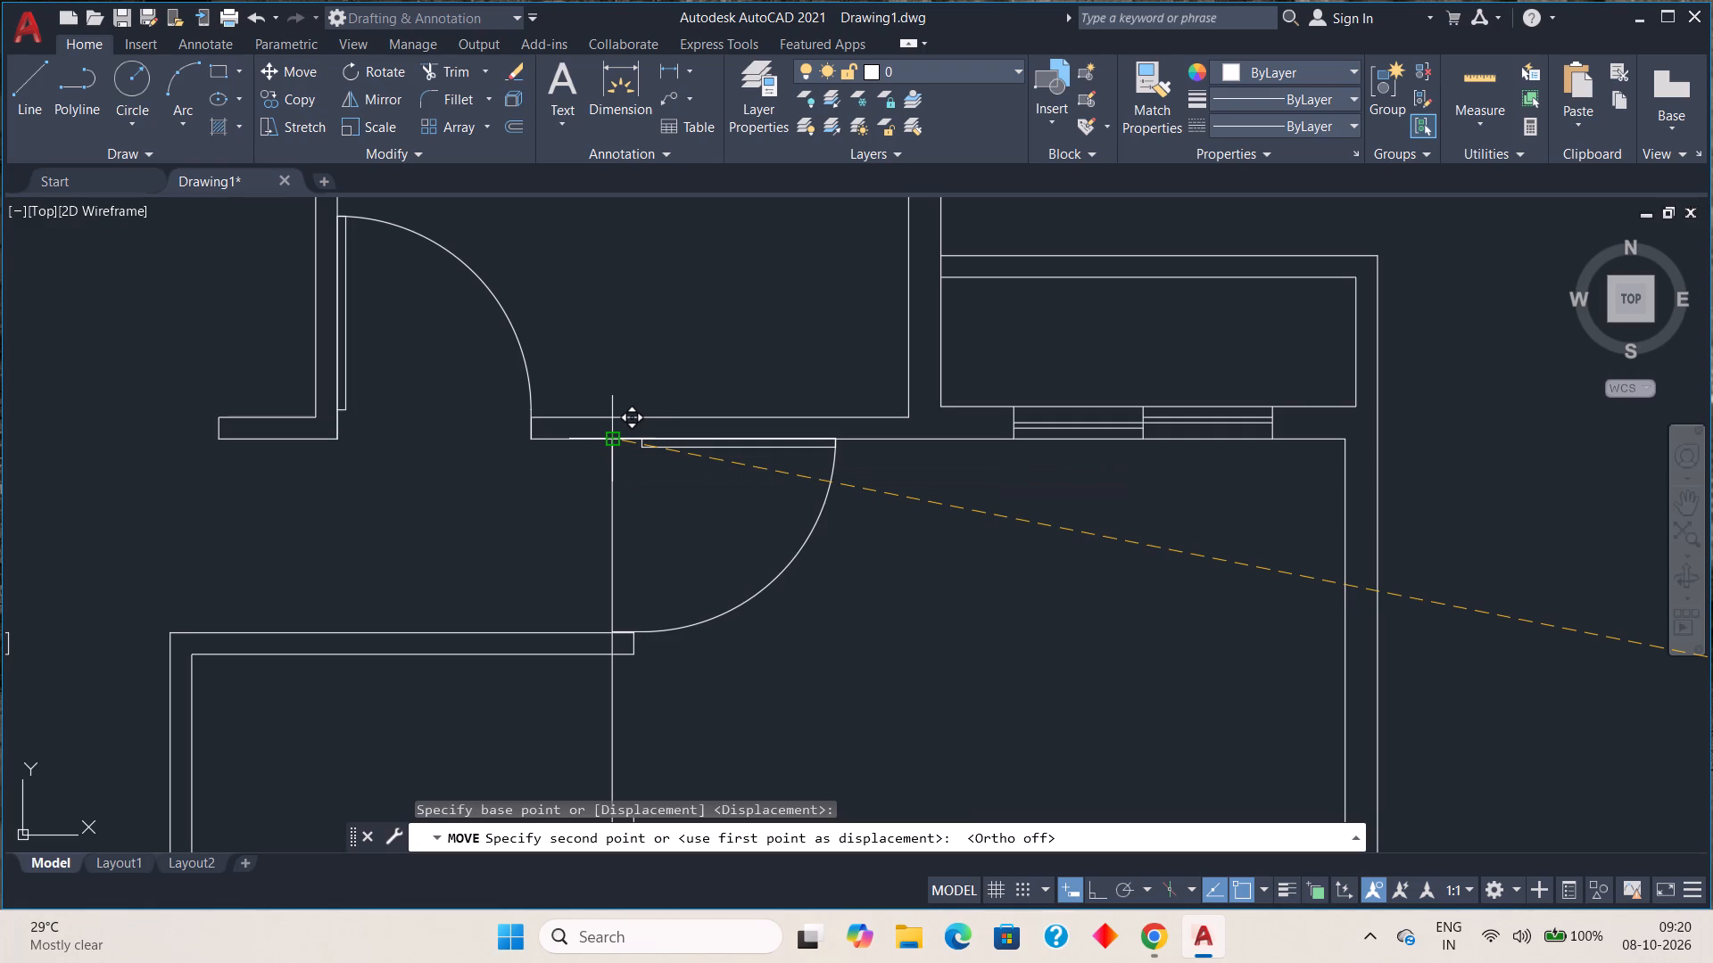
left_click(617, 445)
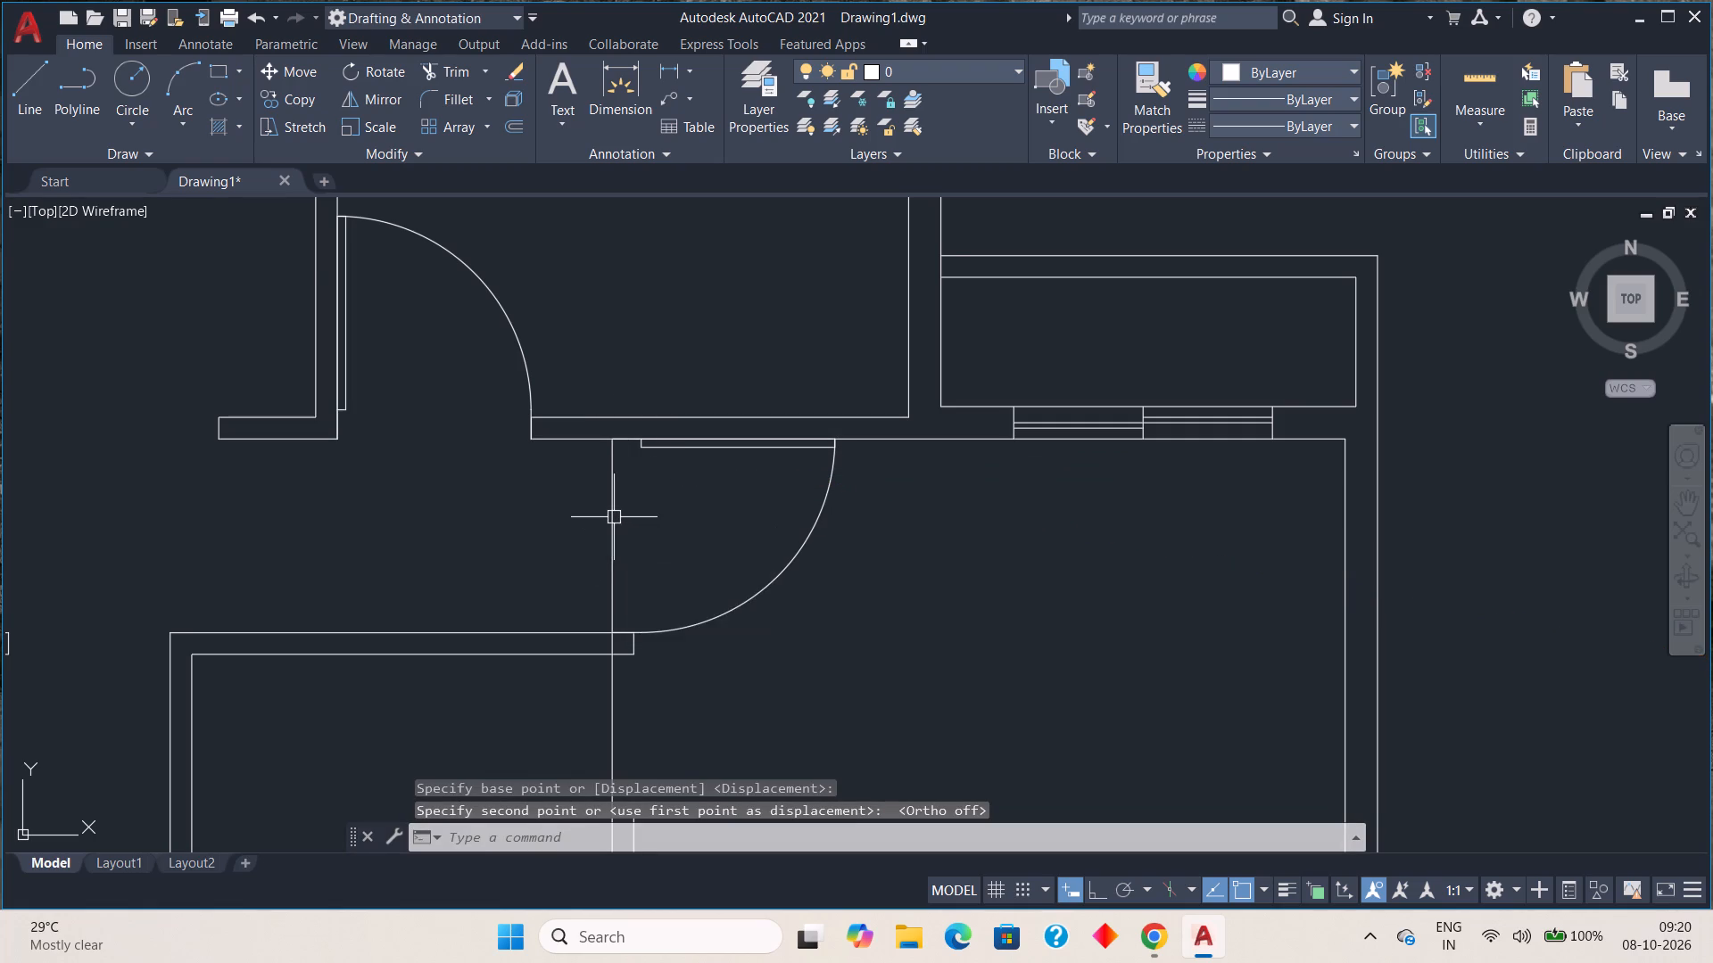
Copy the southeast room's door from its hinge-side endpoint to the empty space just below the west end of the plan's bottom wall.
scroll(614, 517, "down", 2)
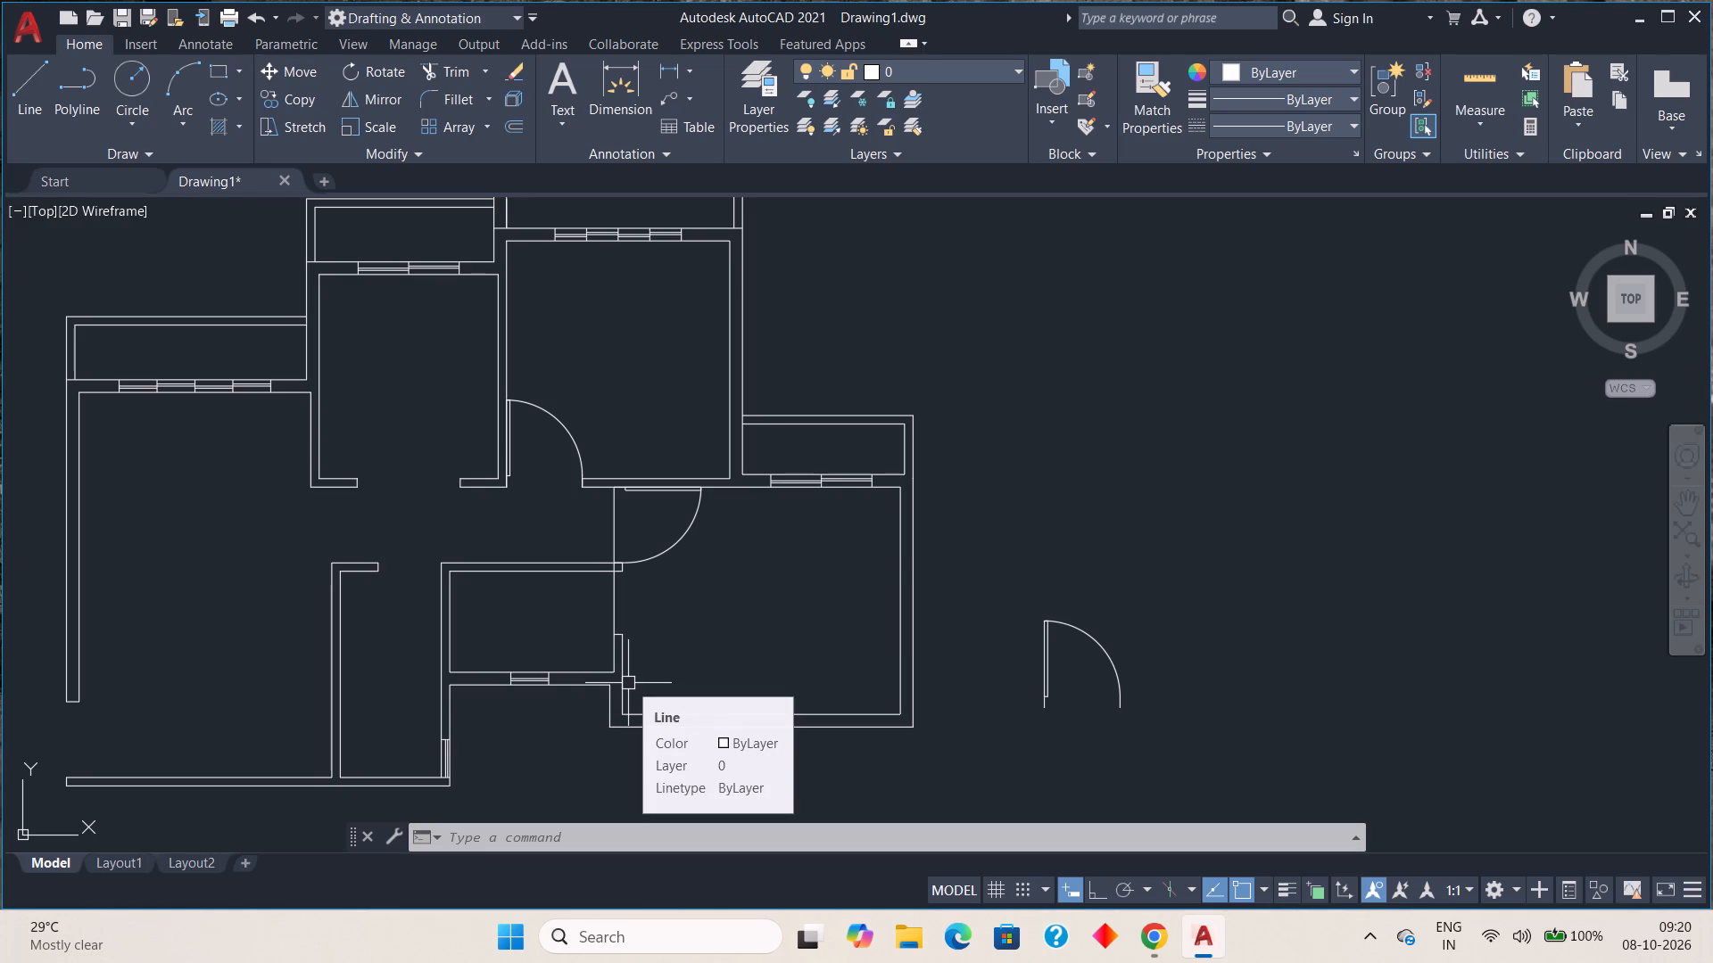
scroll(628, 683, "down", 1)
middle_click_drag(650, 622, 661, 621)
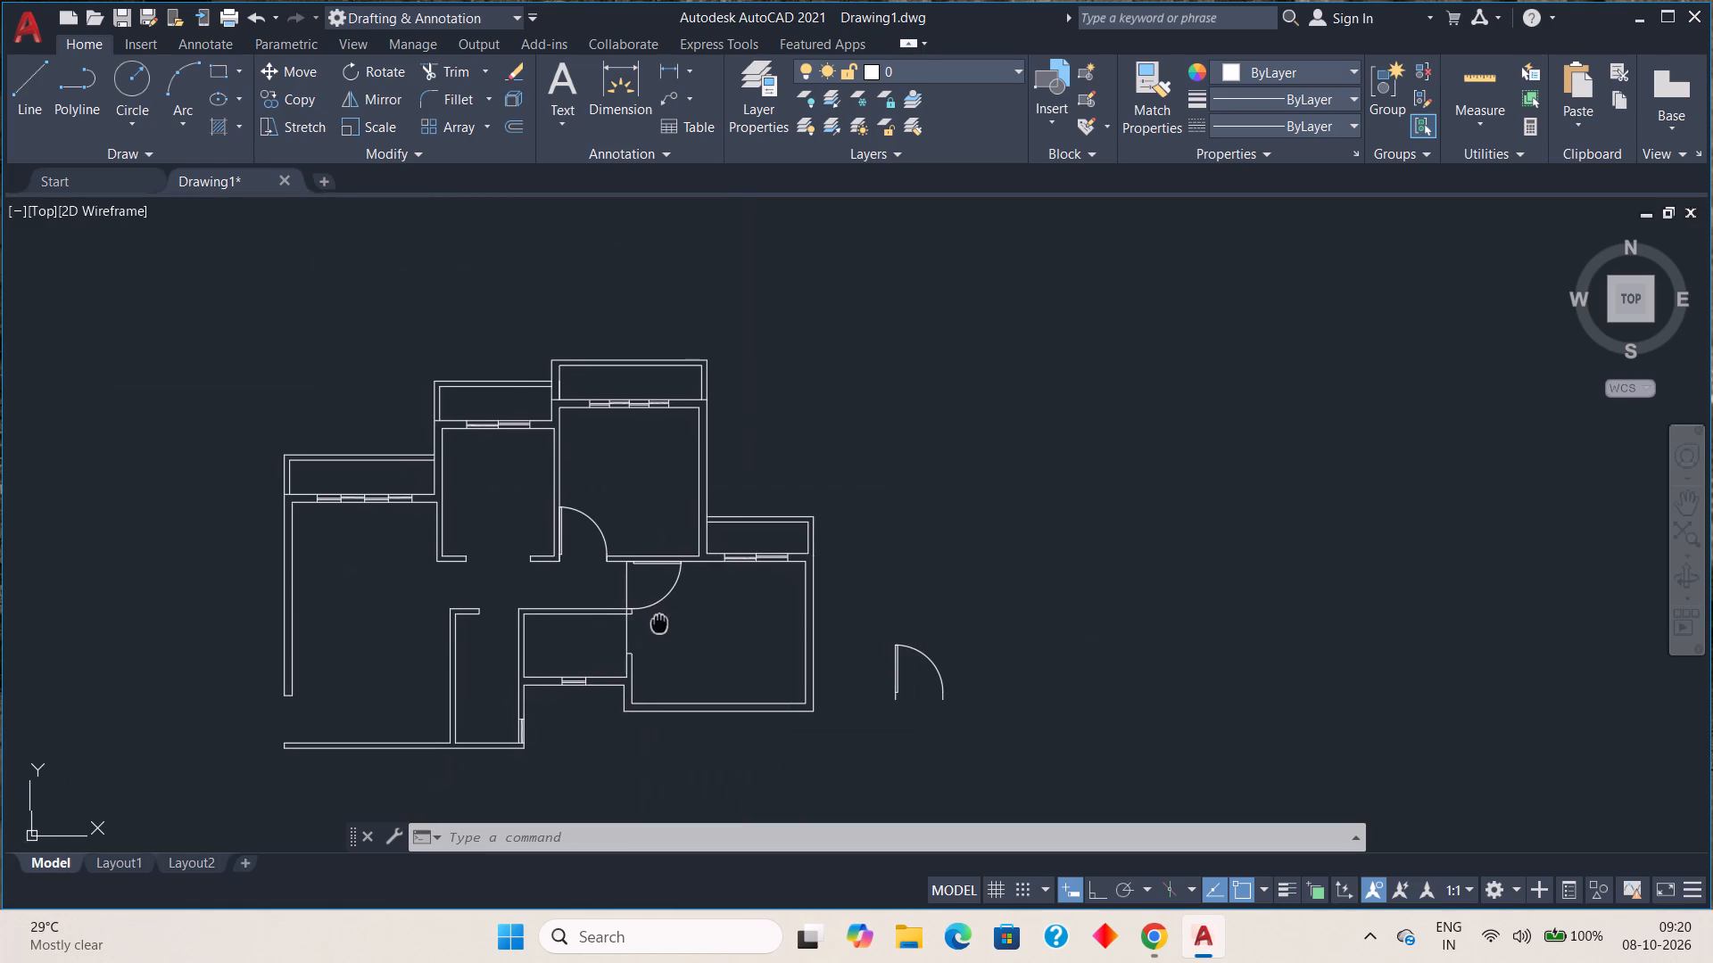
middle_click_drag(661, 621, 717, 588)
scroll(715, 594, "up", 1)
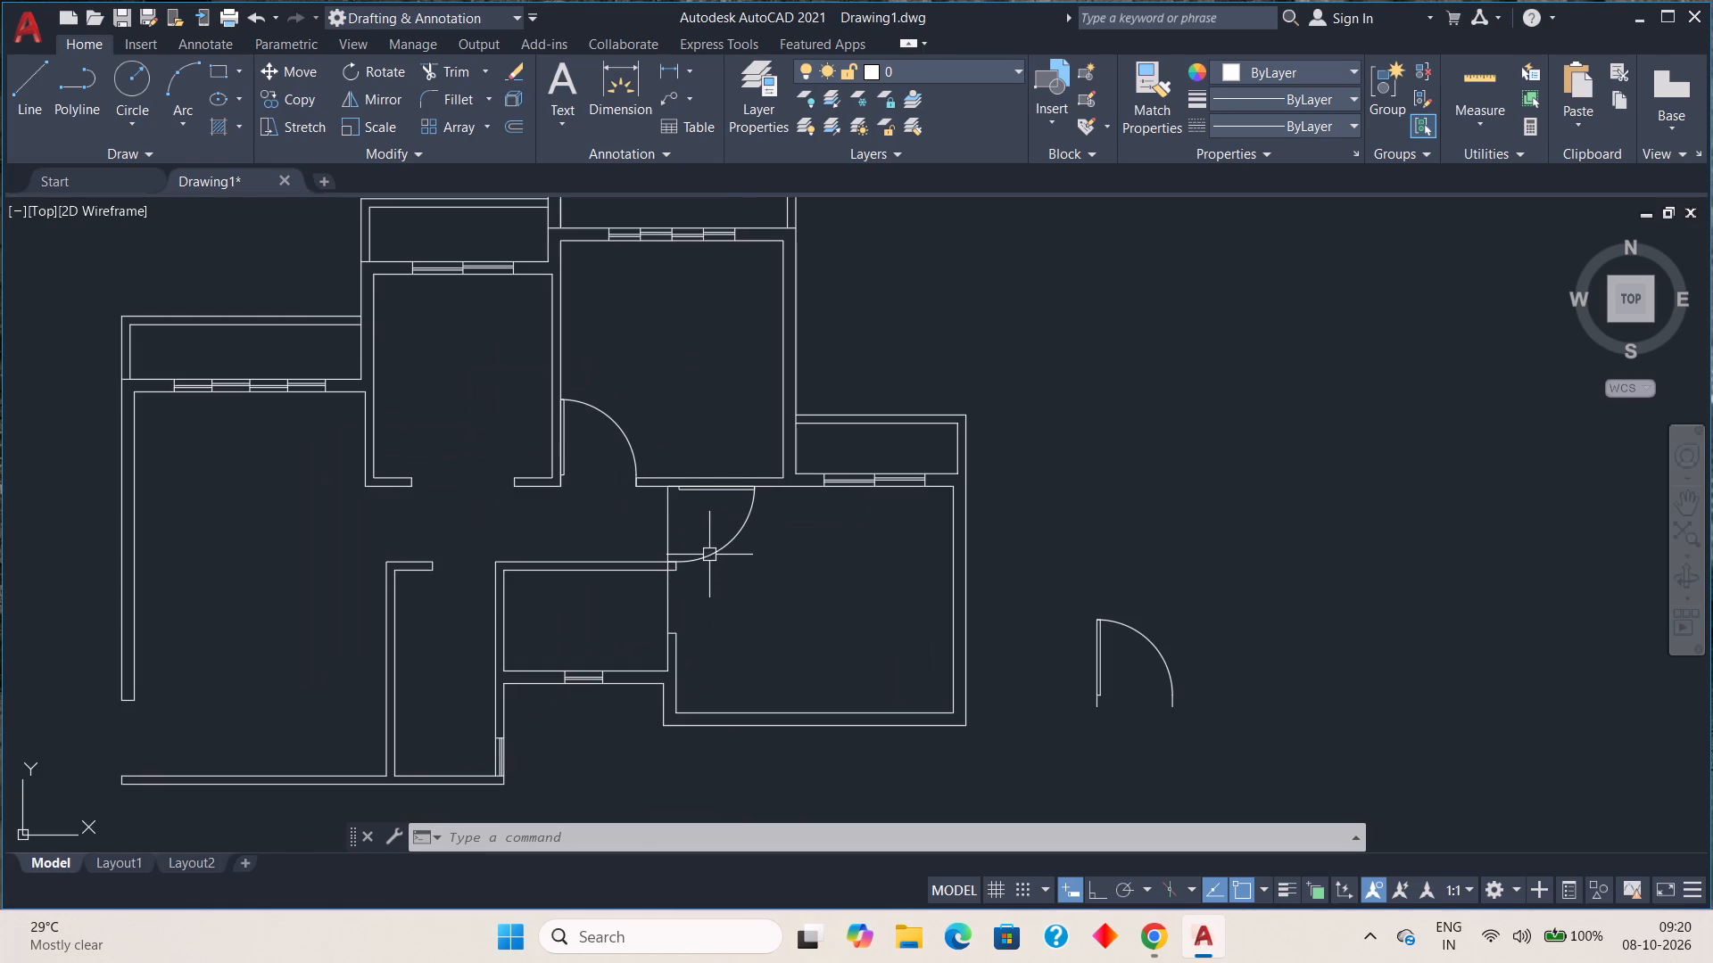
left_click(709, 555)
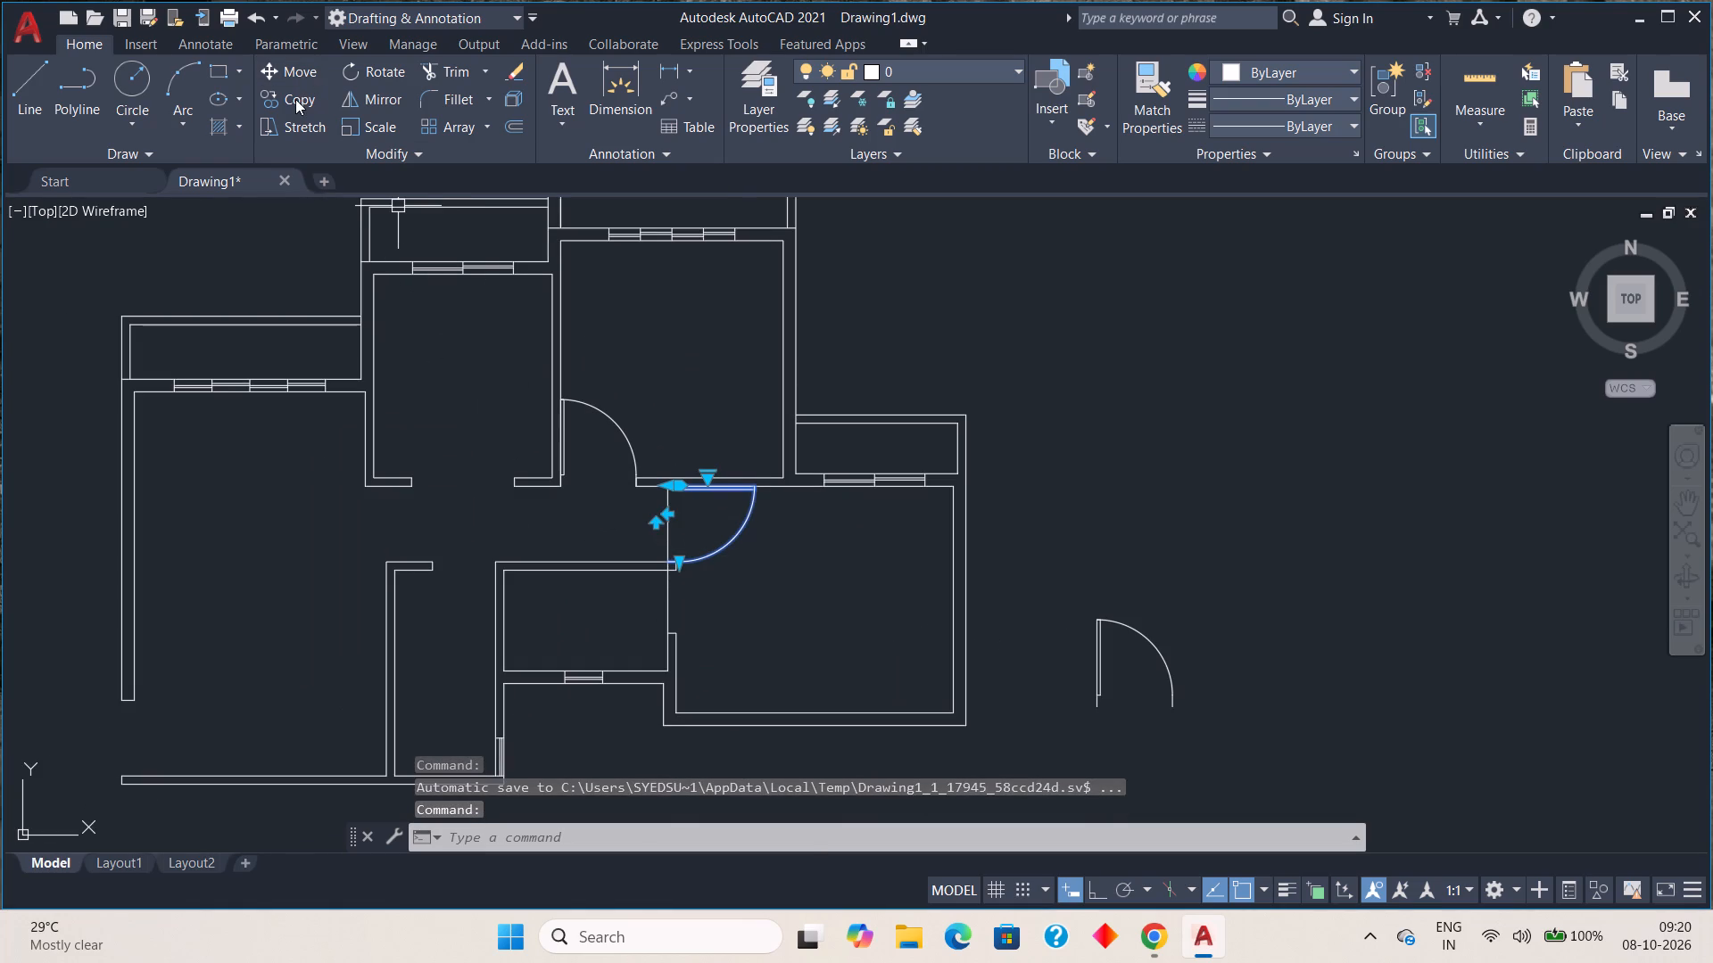
left_click(295, 99)
scroll(669, 490, "up", 2)
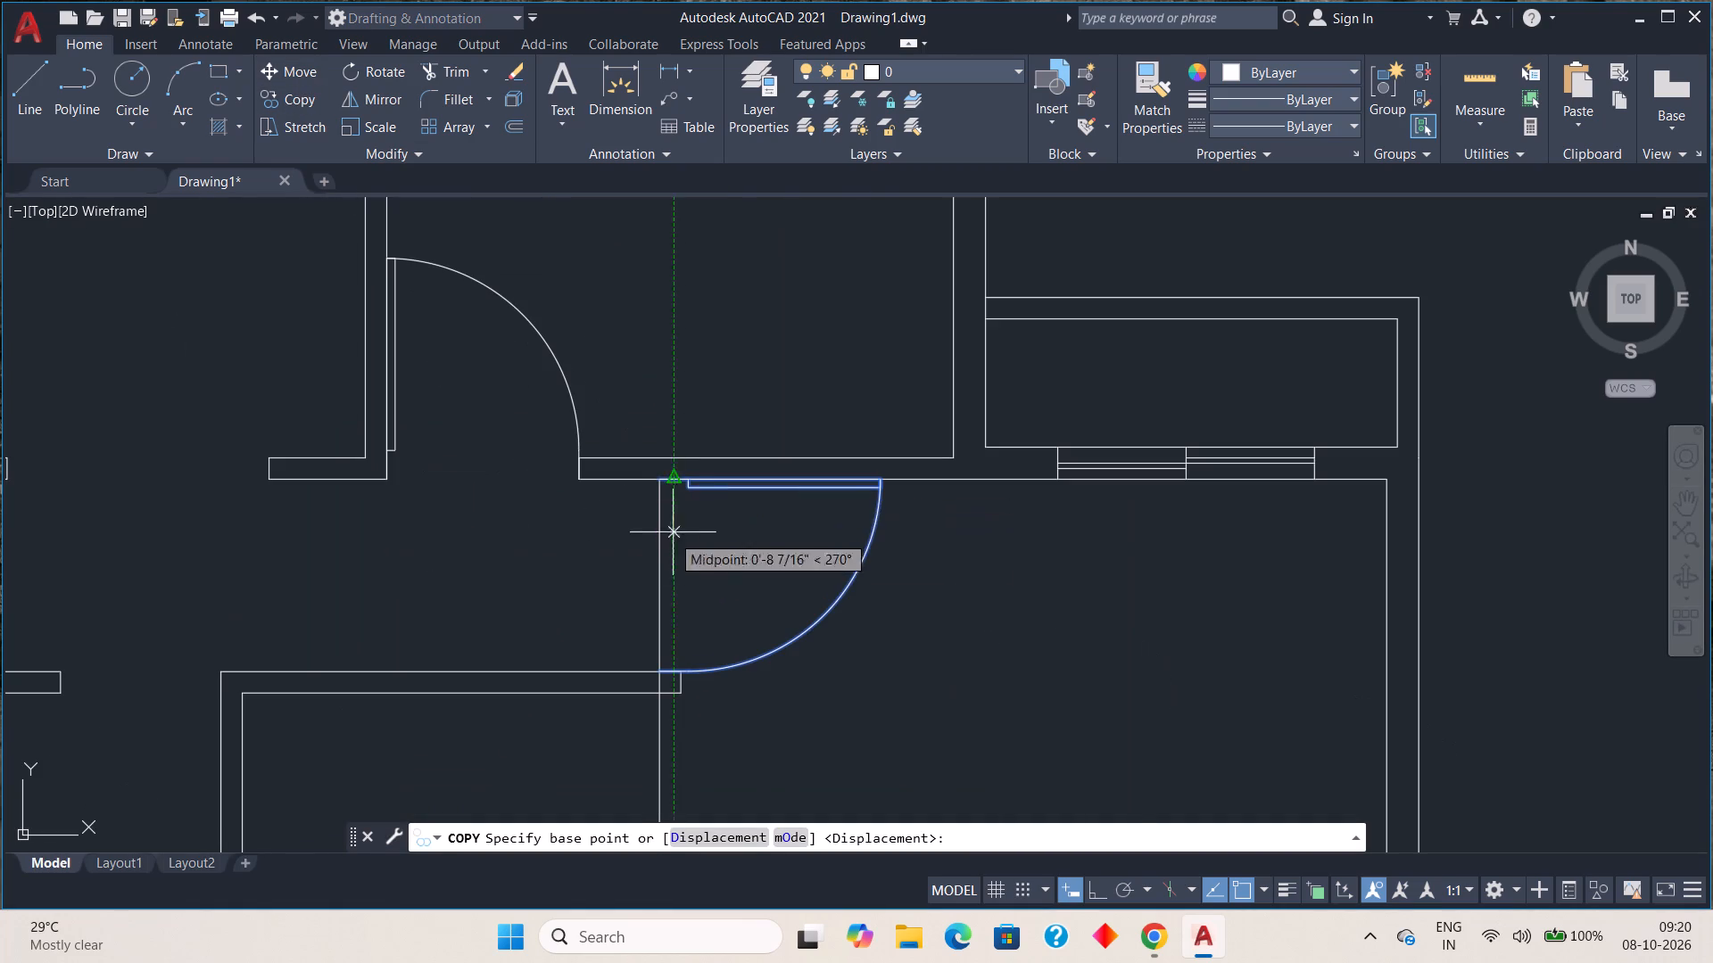
scroll(679, 497, "up", 4)
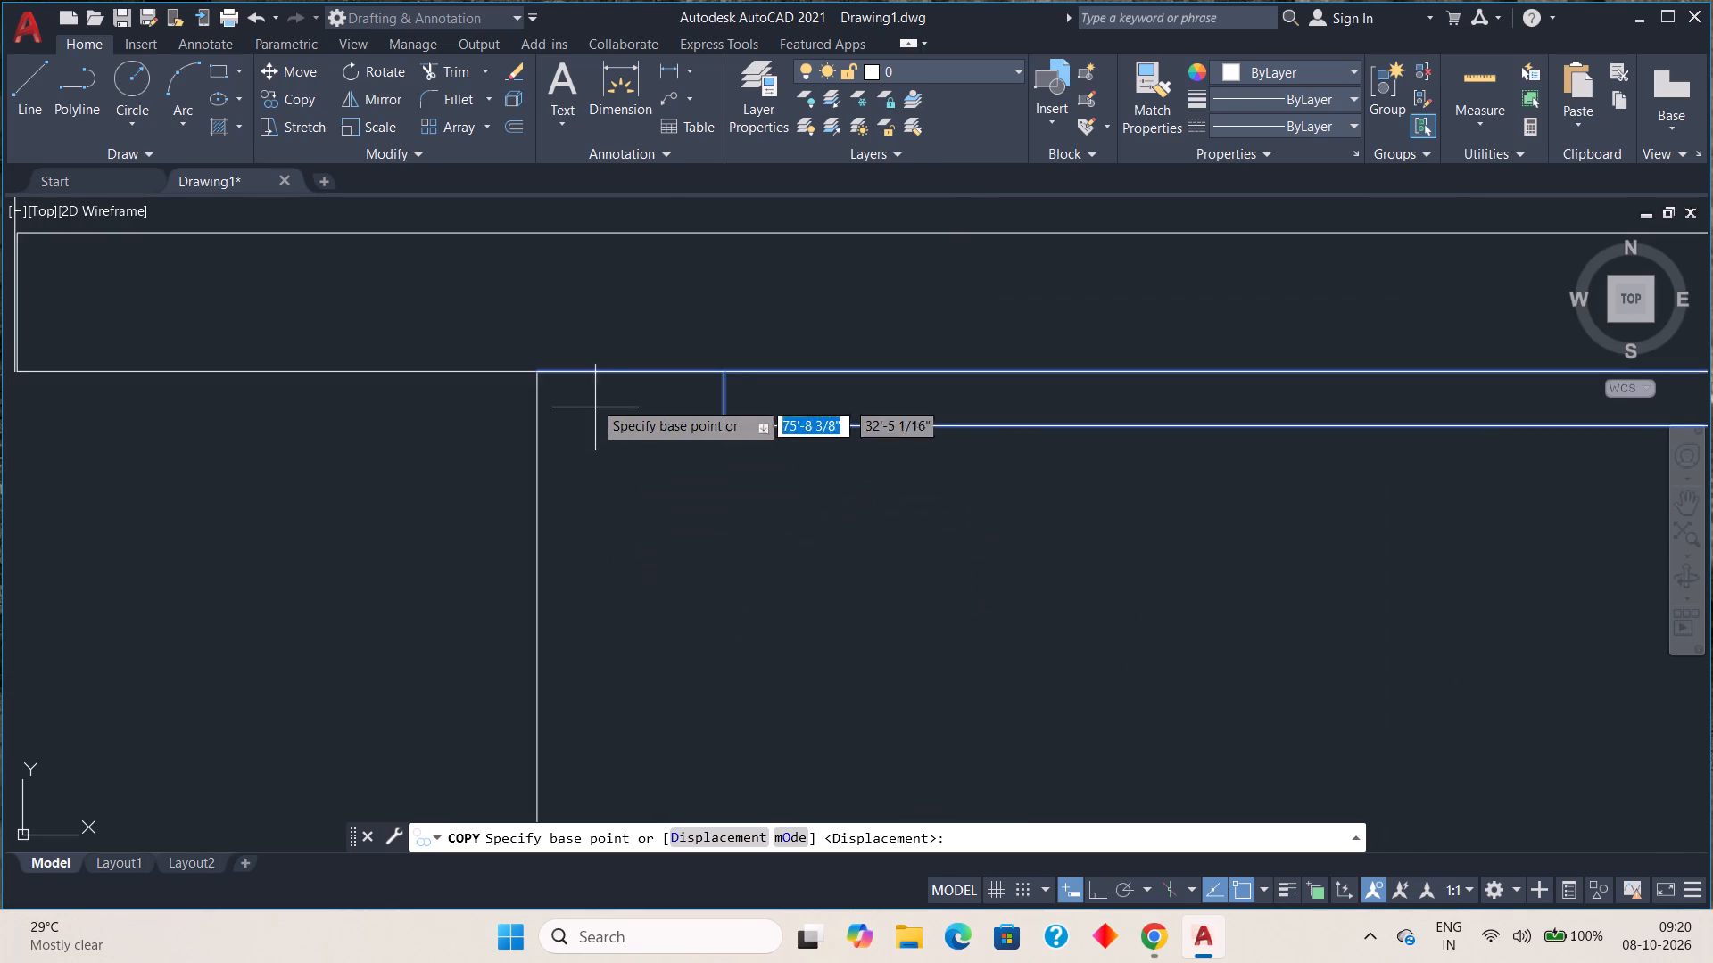
left_click(534, 370)
scroll(449, 478, "down", 2)
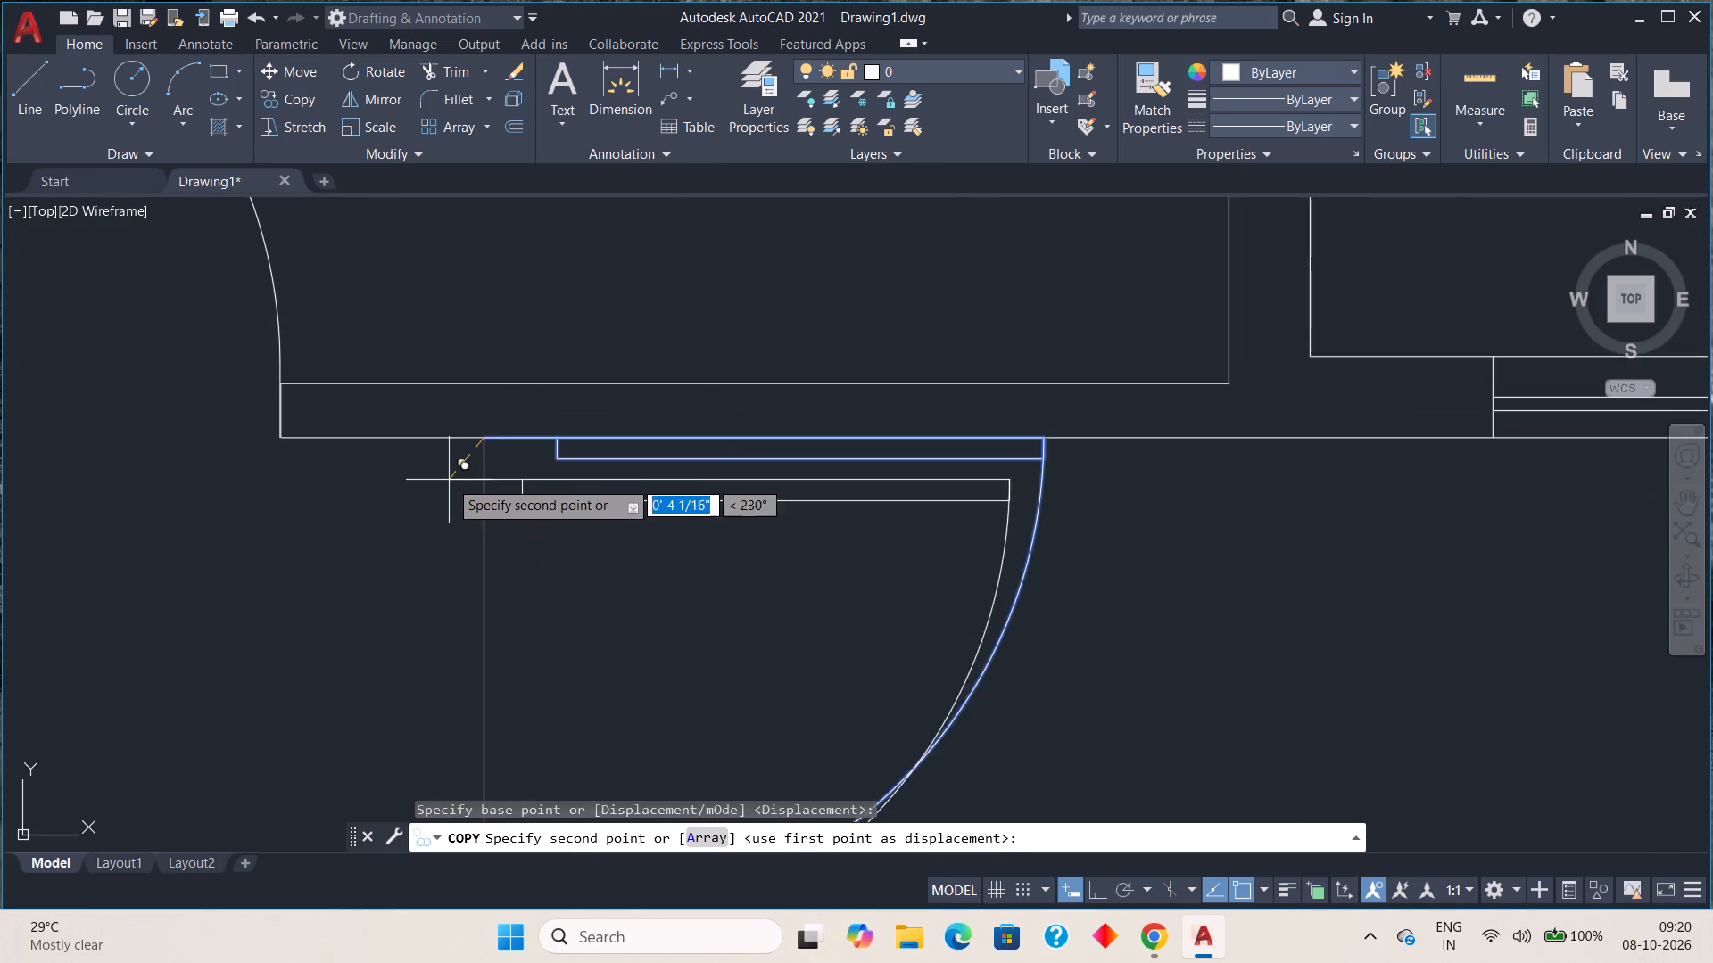
scroll(385, 527, "down", 2)
middle_click_drag(360, 556, 1032, 374)
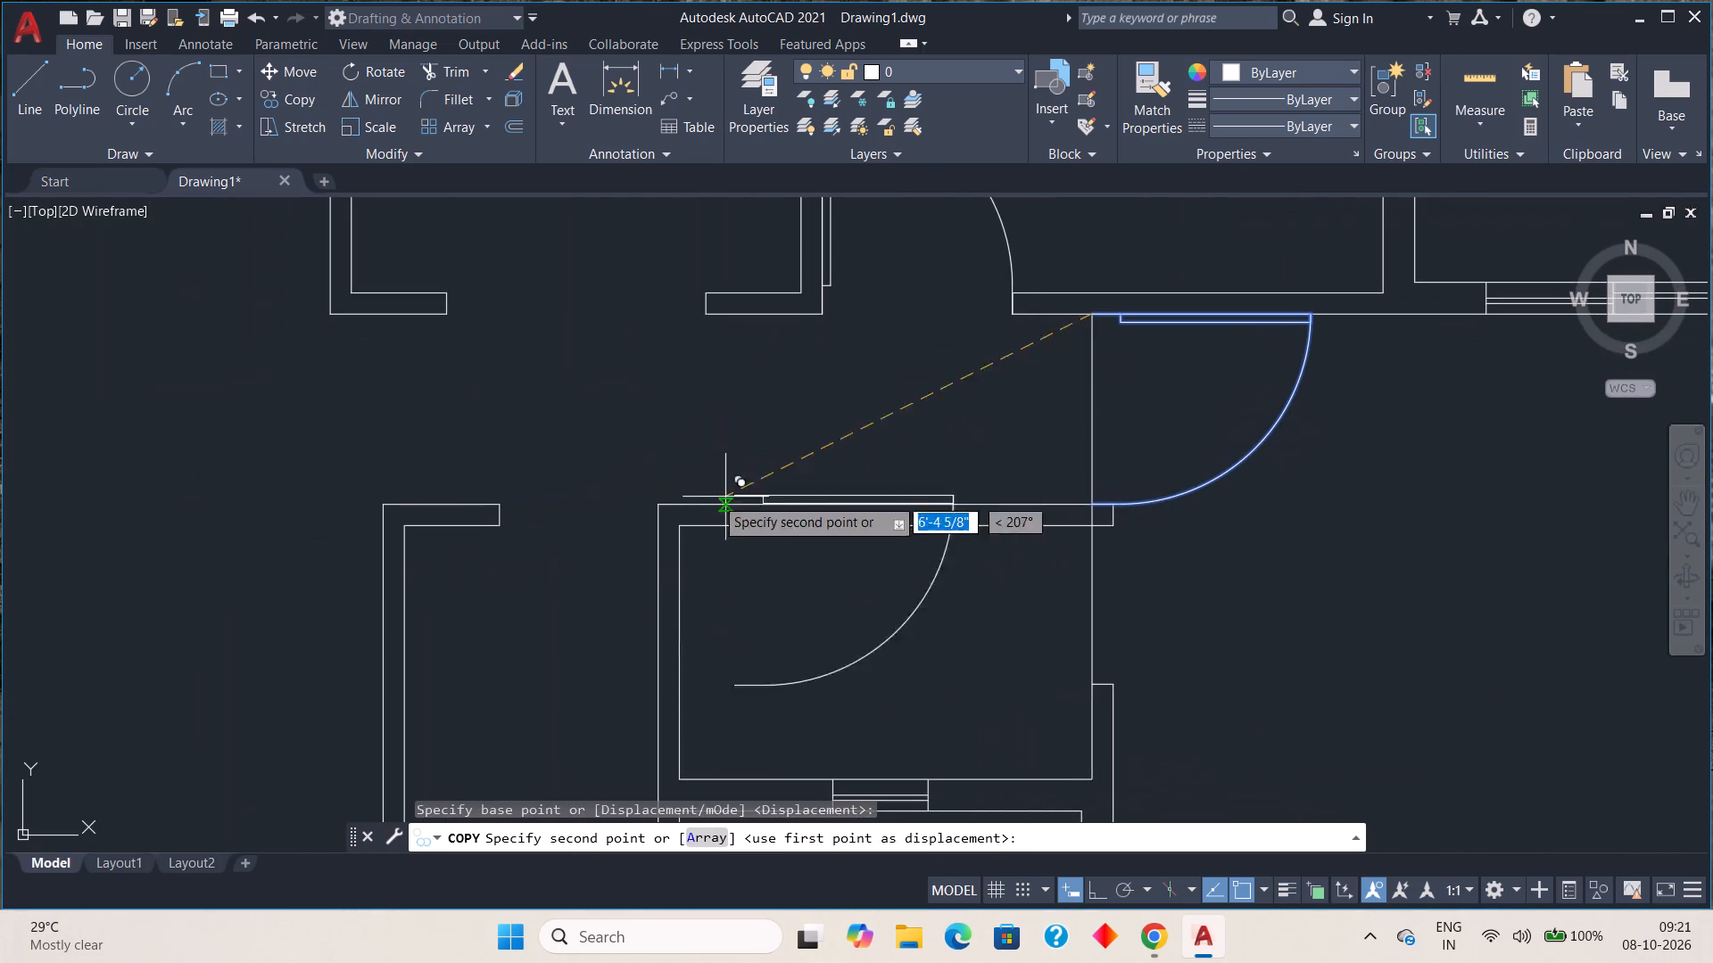
middle_click_drag(596, 505, 889, 334)
scroll(889, 333, "down", 2)
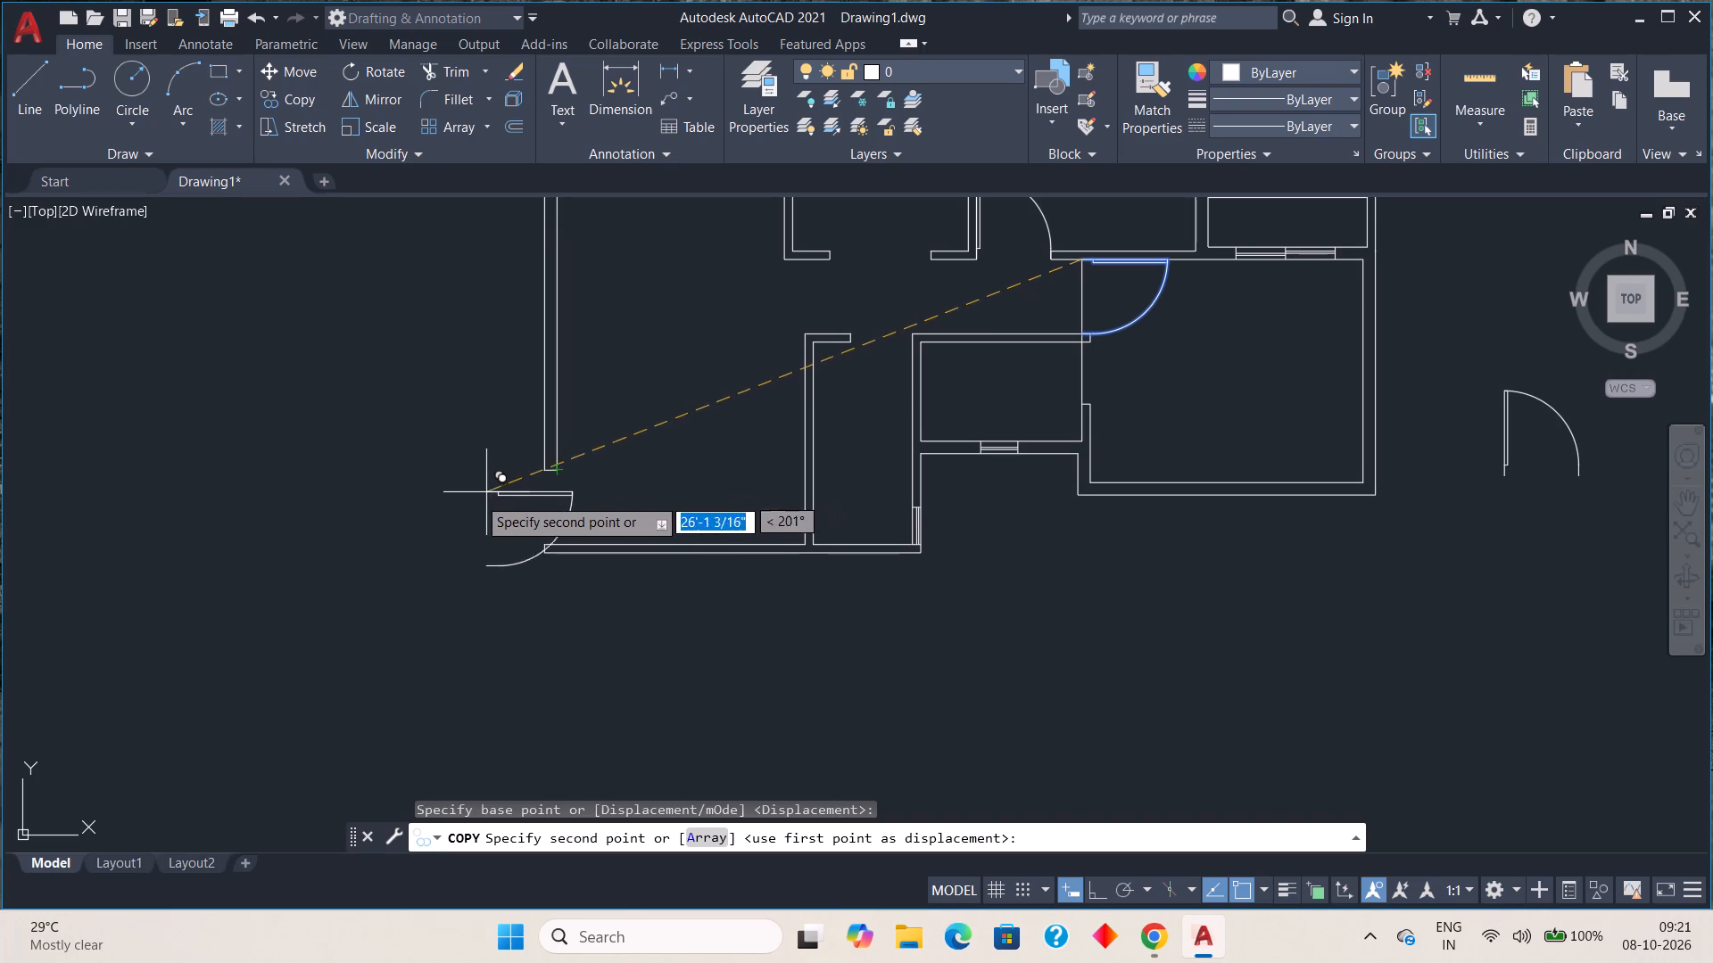
left_click(568, 585)
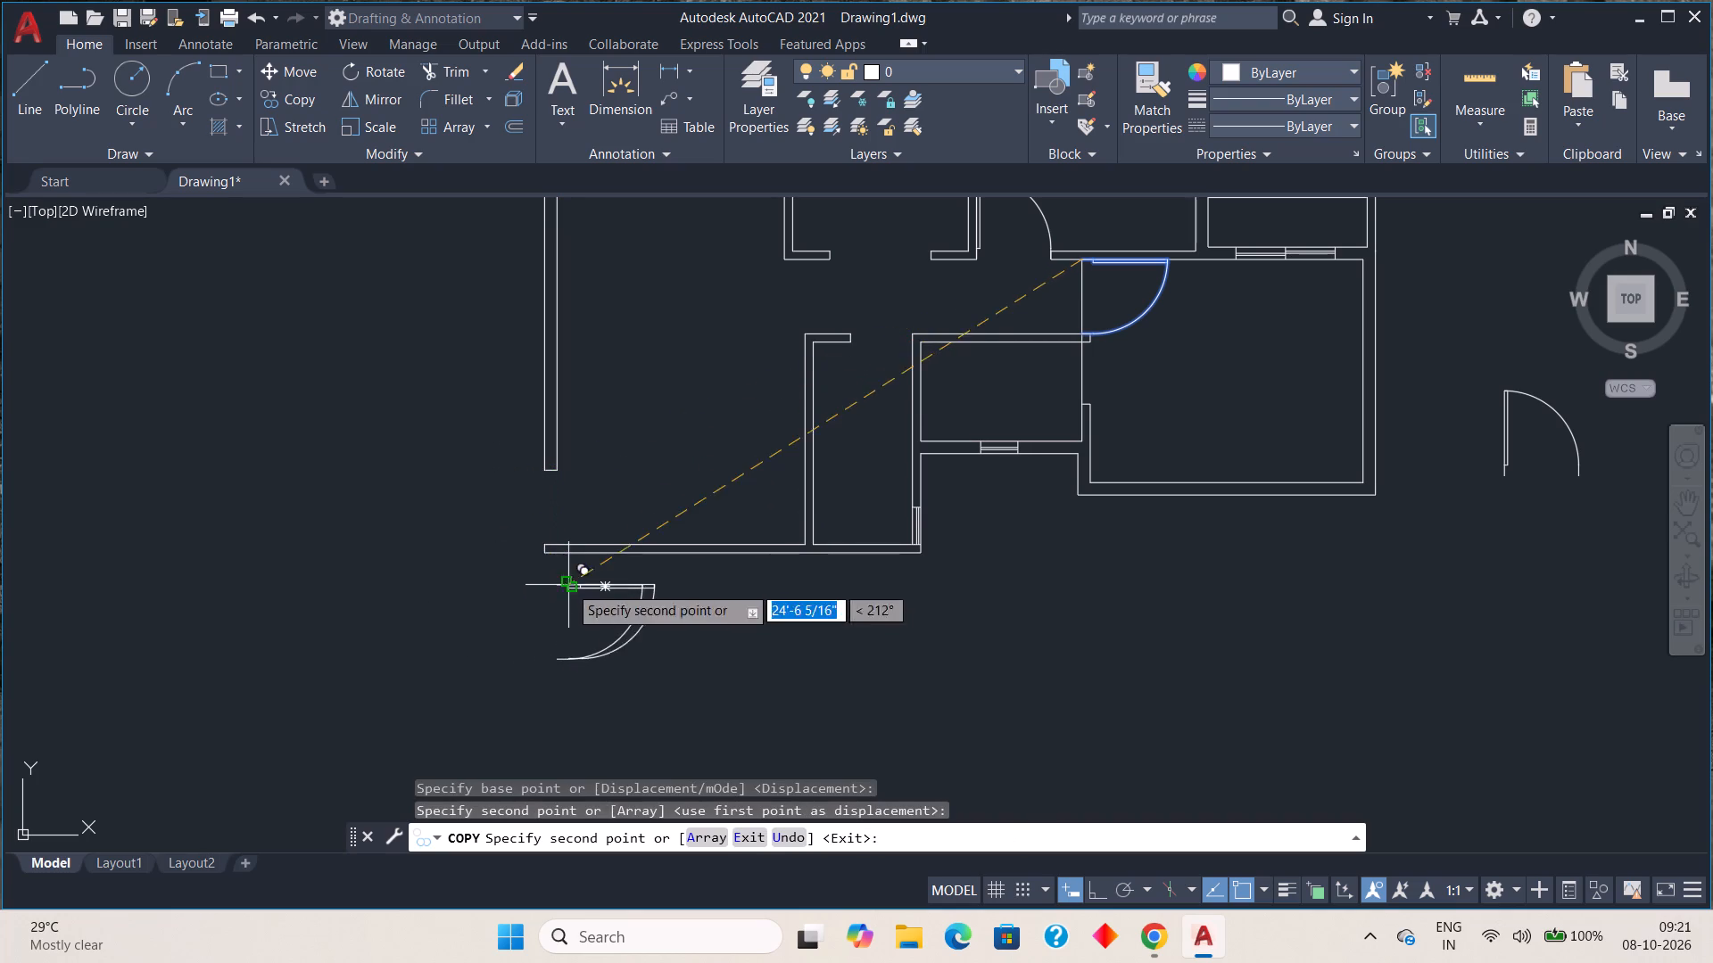
key("Escape")
Flip the new door copy vertically so its leaf lies along the bottom and its arc rises above it.
scroll(573, 611, "up", 3)
scroll(573, 611, "down", 1)
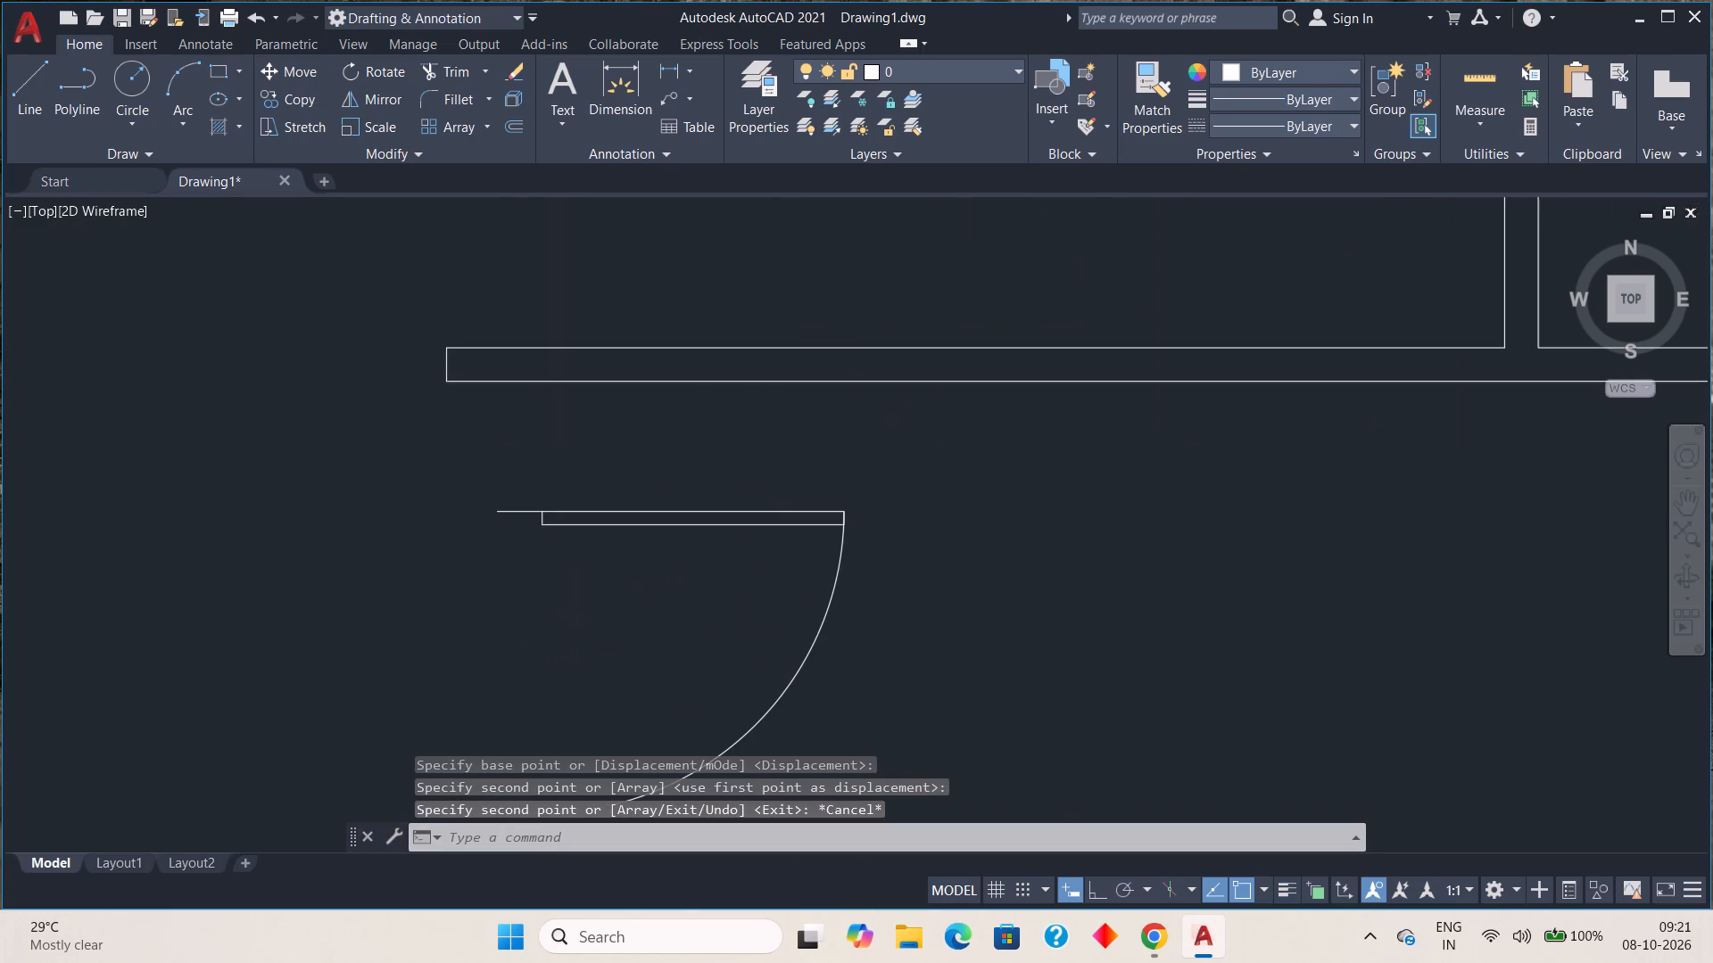
middle_click_drag(573, 611, 637, 532)
left_click(668, 481)
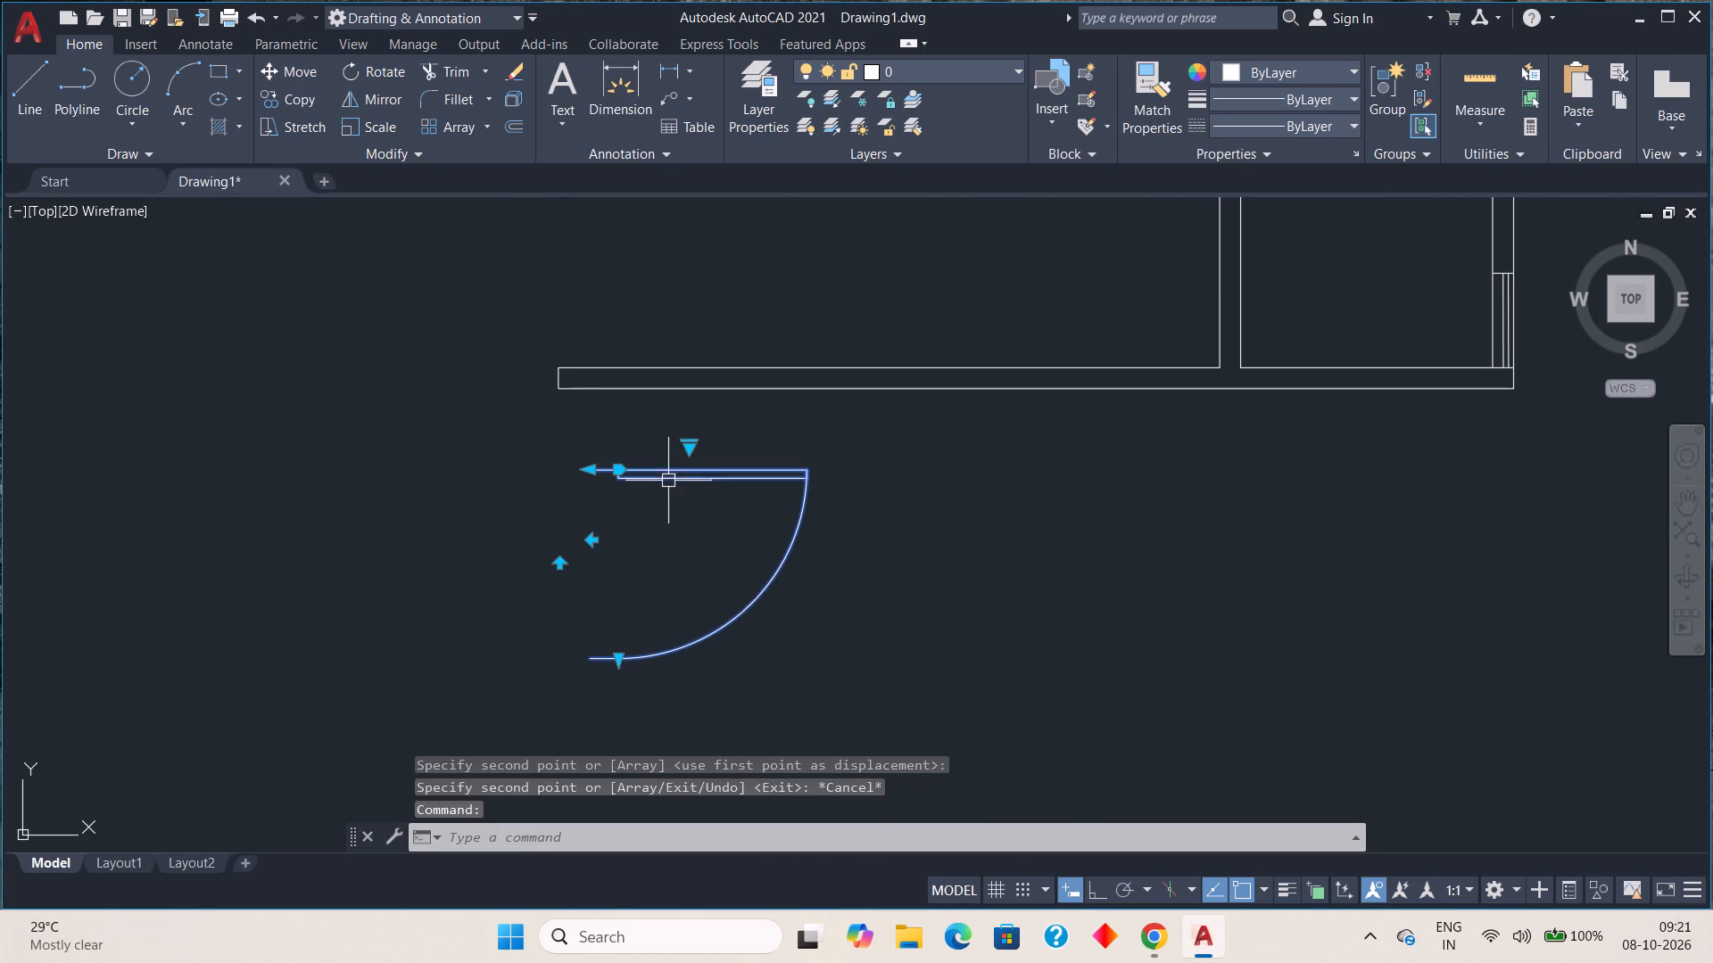
left_click(561, 569)
key("Escape")
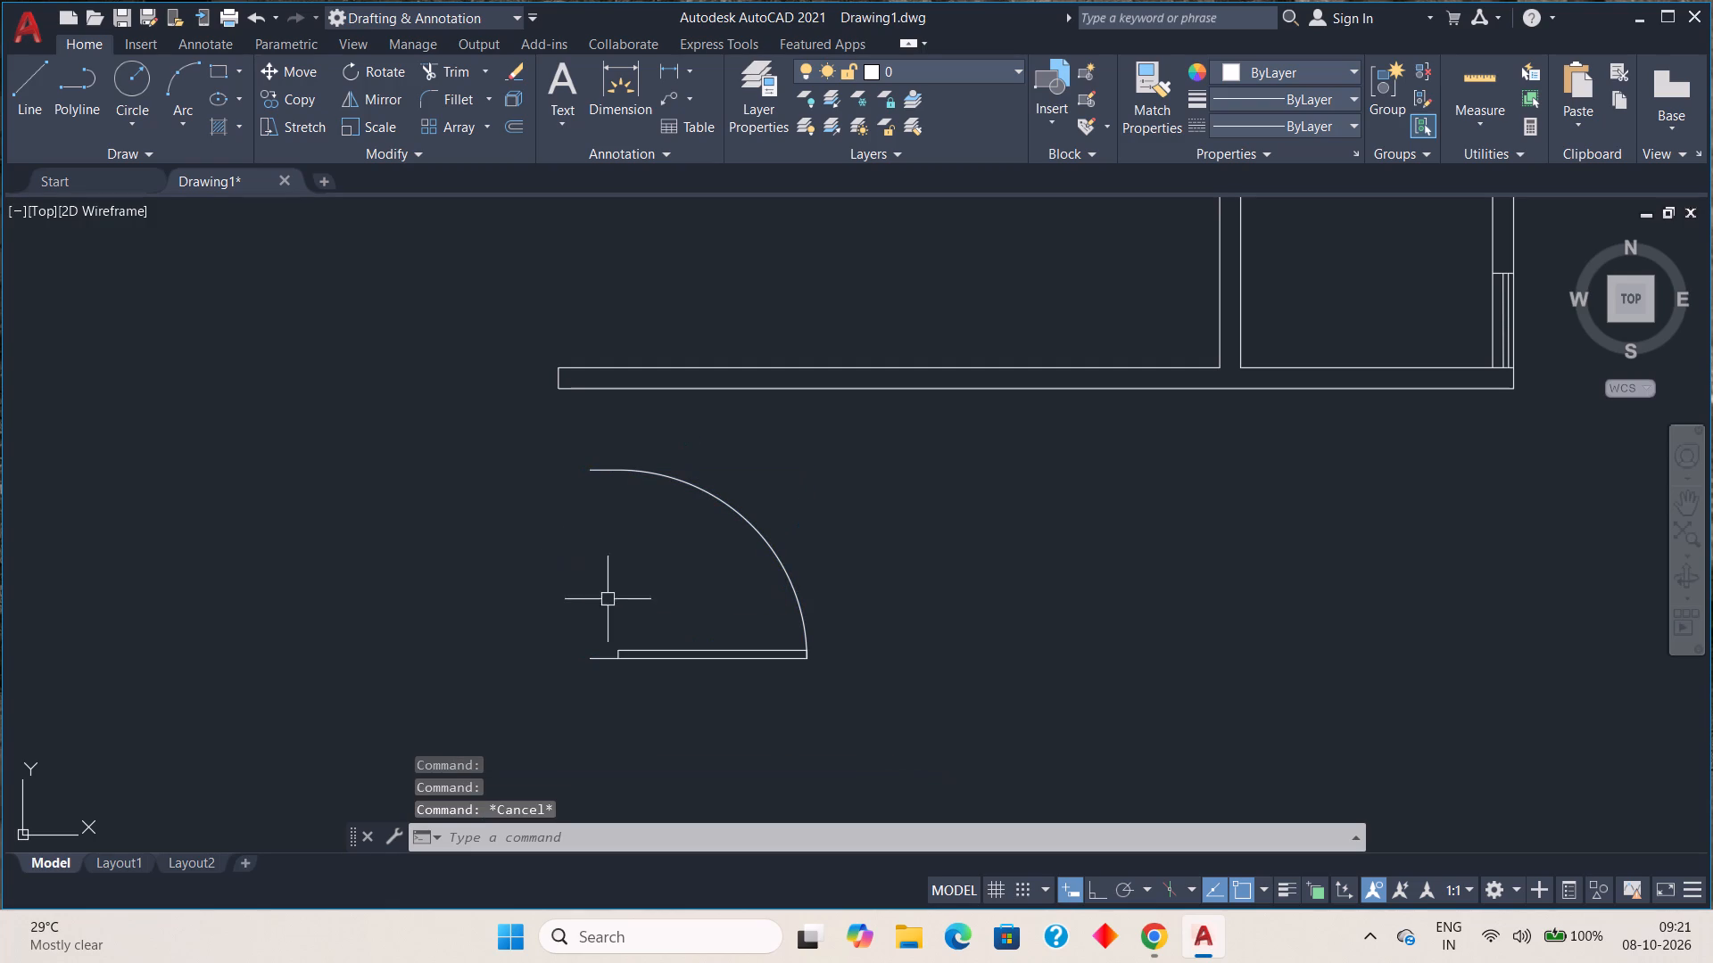
Move the flipped door by its lower hinge-side endpoint to the upper corner of the bottom wall's west end, filling the southwest doorway.
left_click(617, 657)
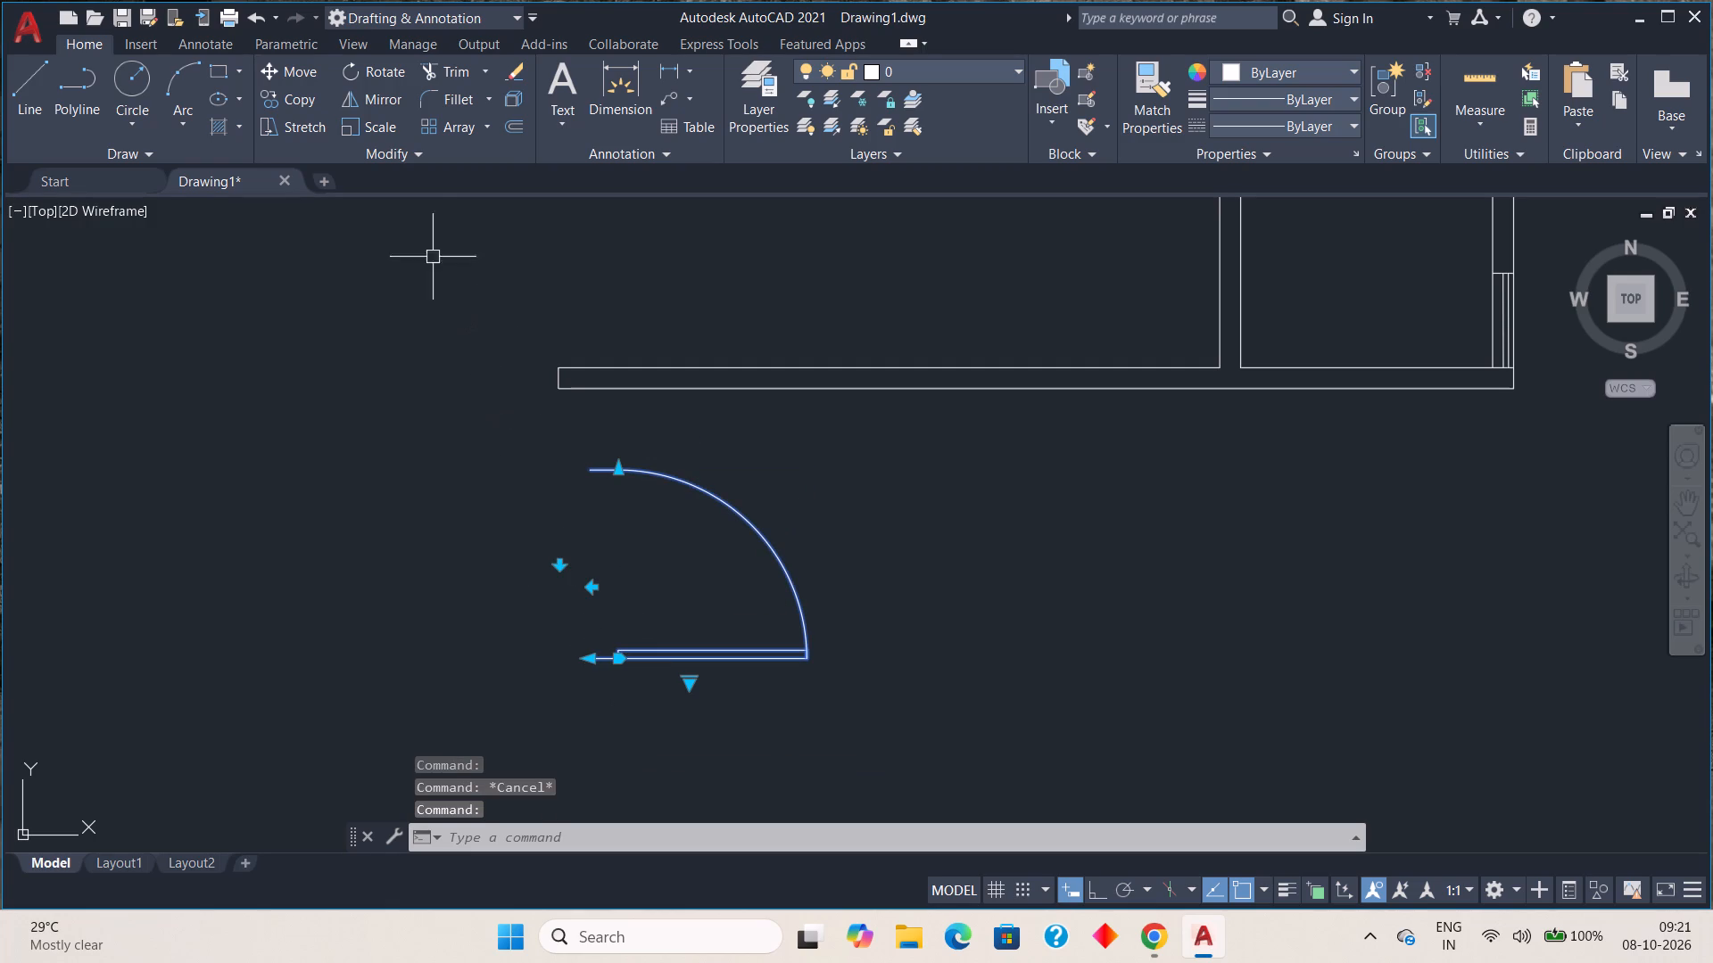
left_click(305, 72)
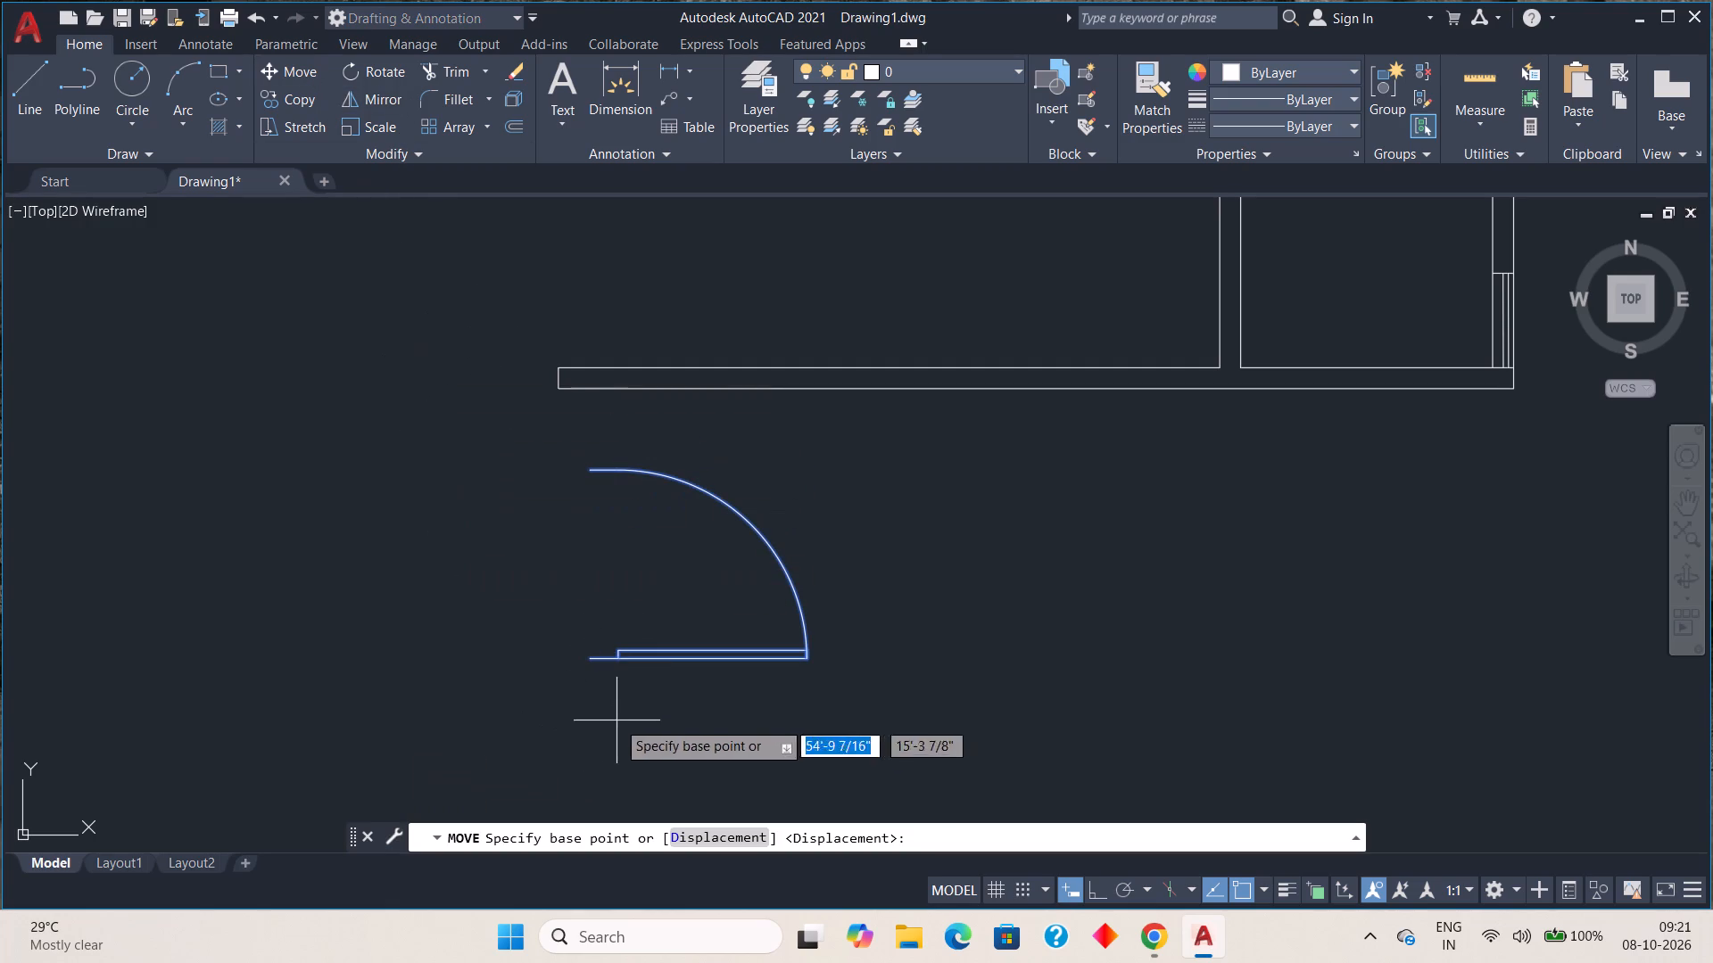
left_click(595, 662)
scroll(551, 392, "down", 1)
middle_click_drag(552, 388, 558, 416)
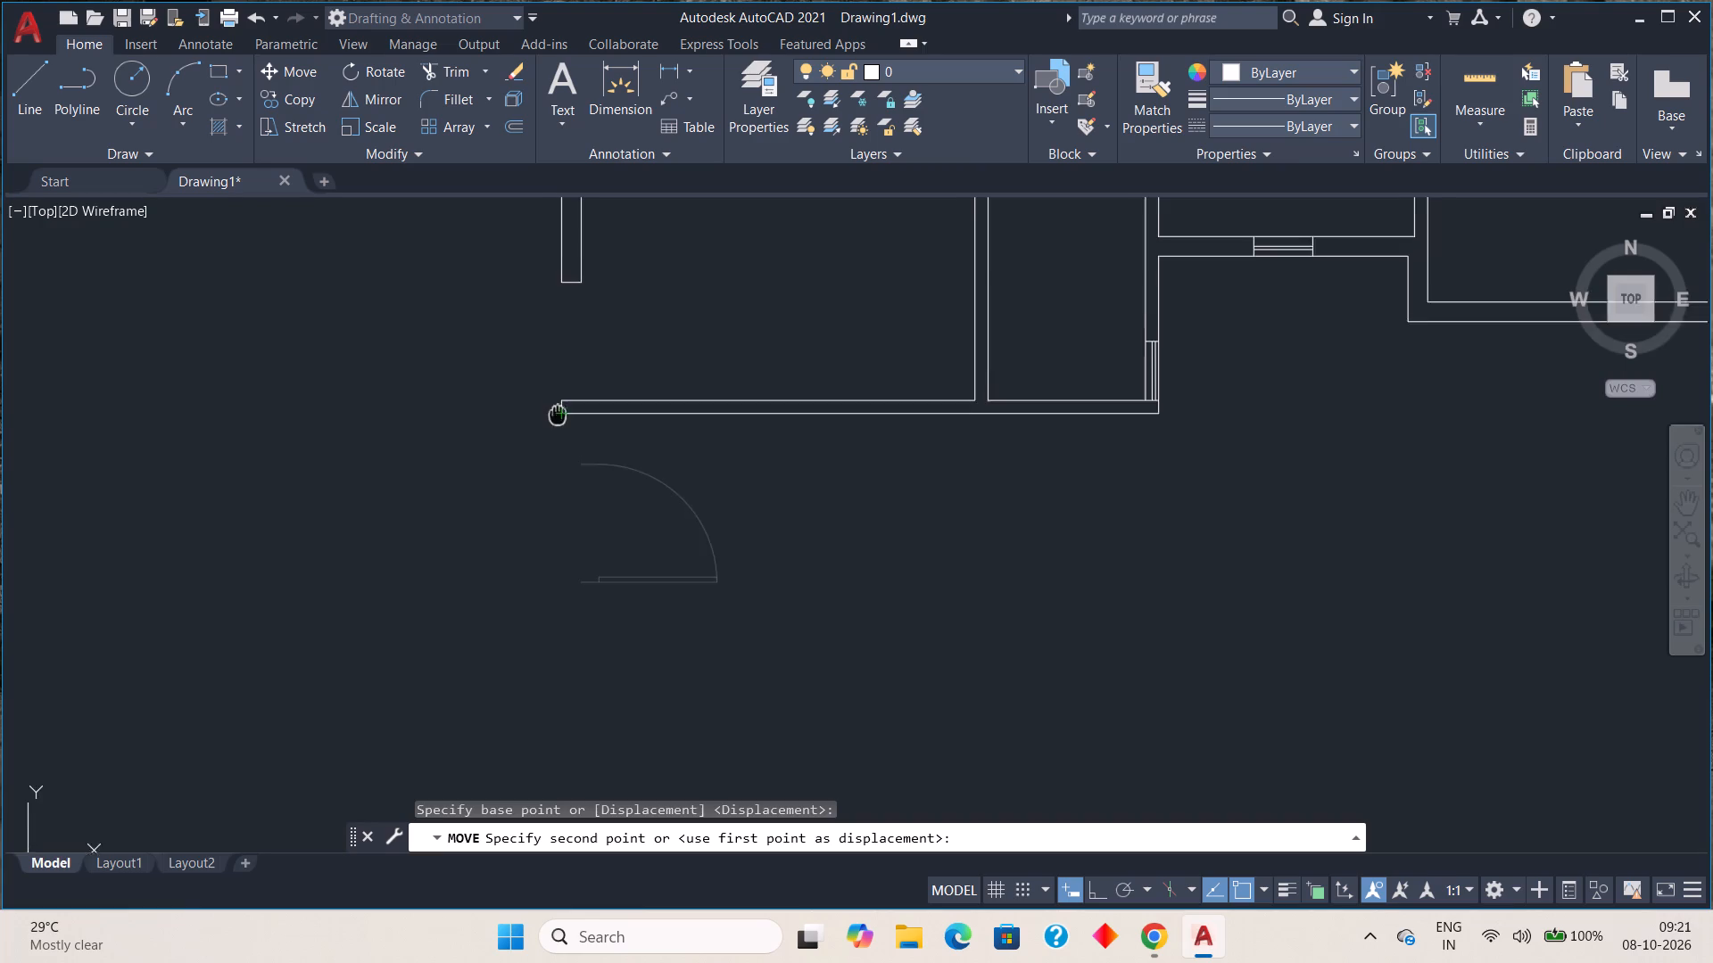
middle_click_drag(558, 416, 562, 587)
scroll(566, 566, "up", 5)
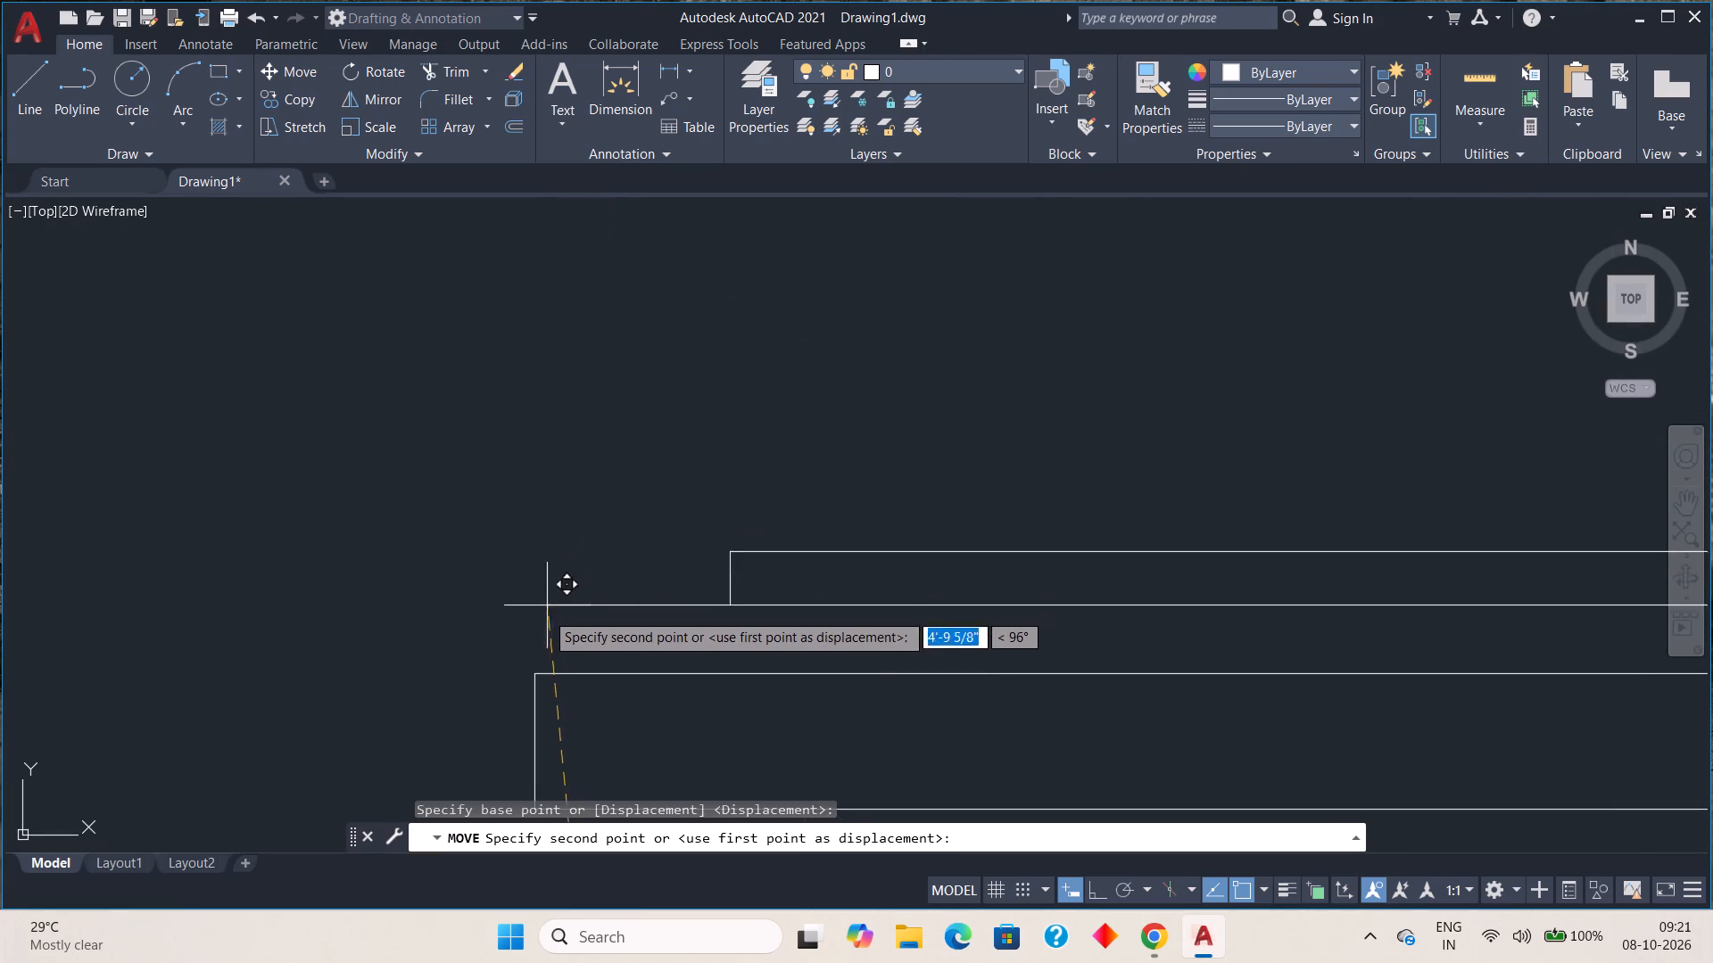
left_click(539, 672)
scroll(641, 592, "down", 4)
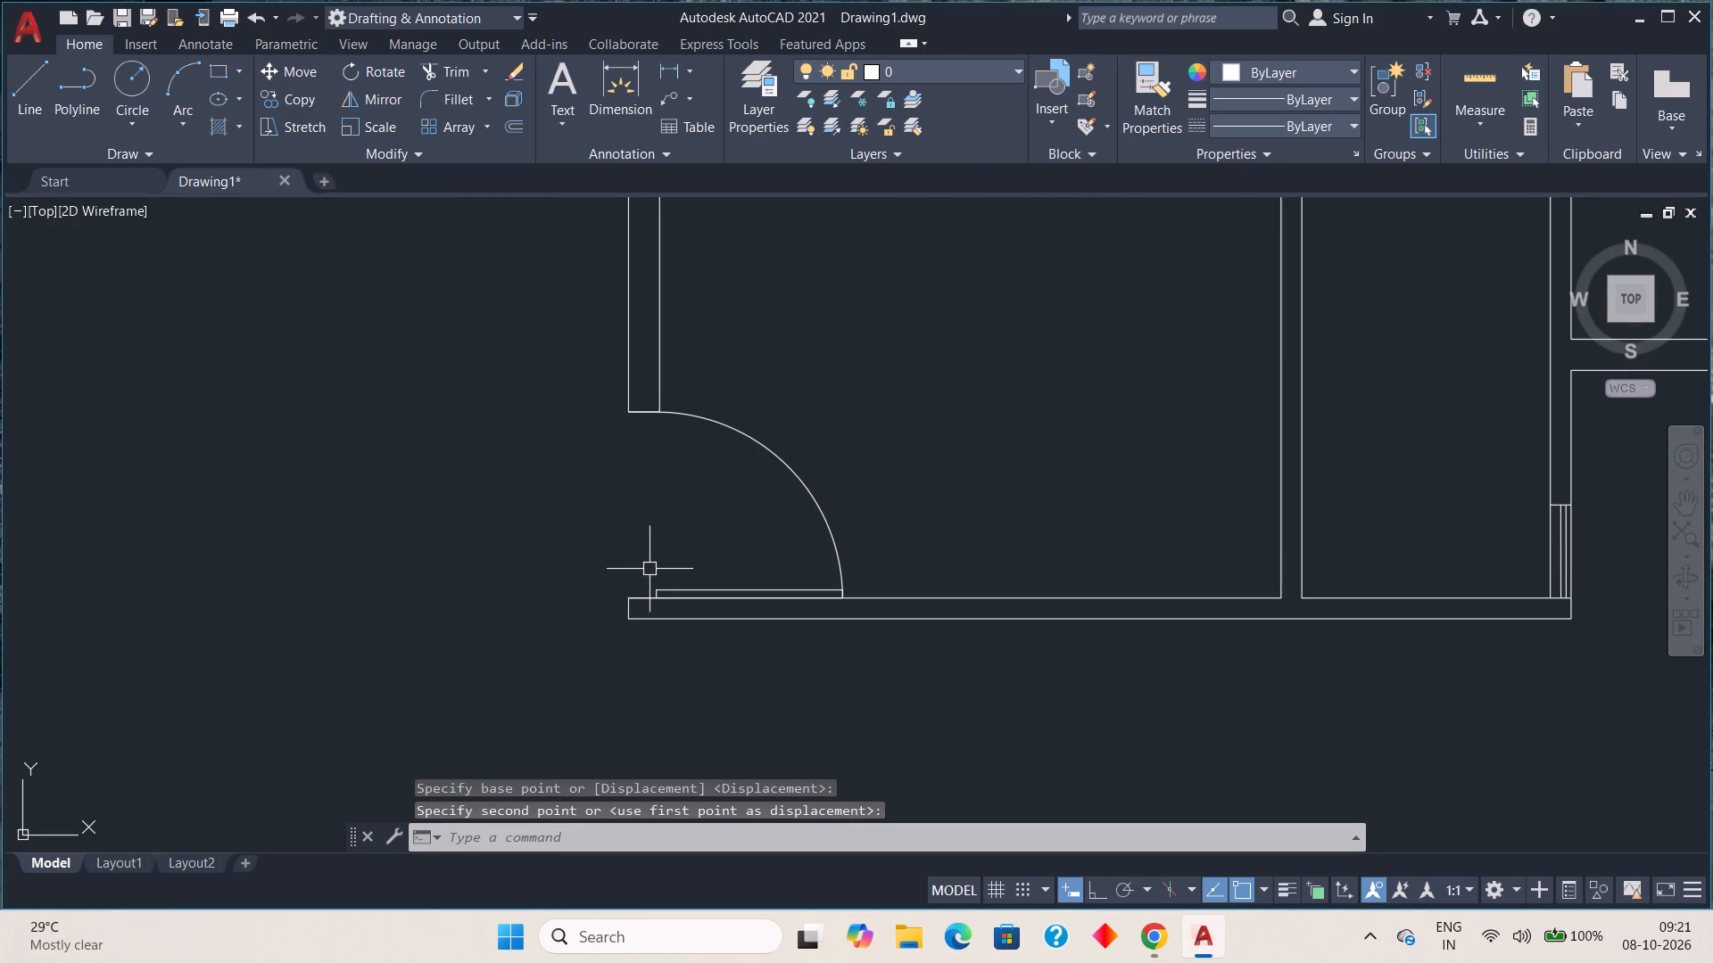
With Ortho on, stretch the long wall line's top end from the southeast room's doorway back down to the stub's upper corner.
middle_click_drag(658, 542, 655, 567)
scroll(655, 567, "down", 1)
scroll(755, 585, "down", 1)
scroll(896, 549, "down", 1)
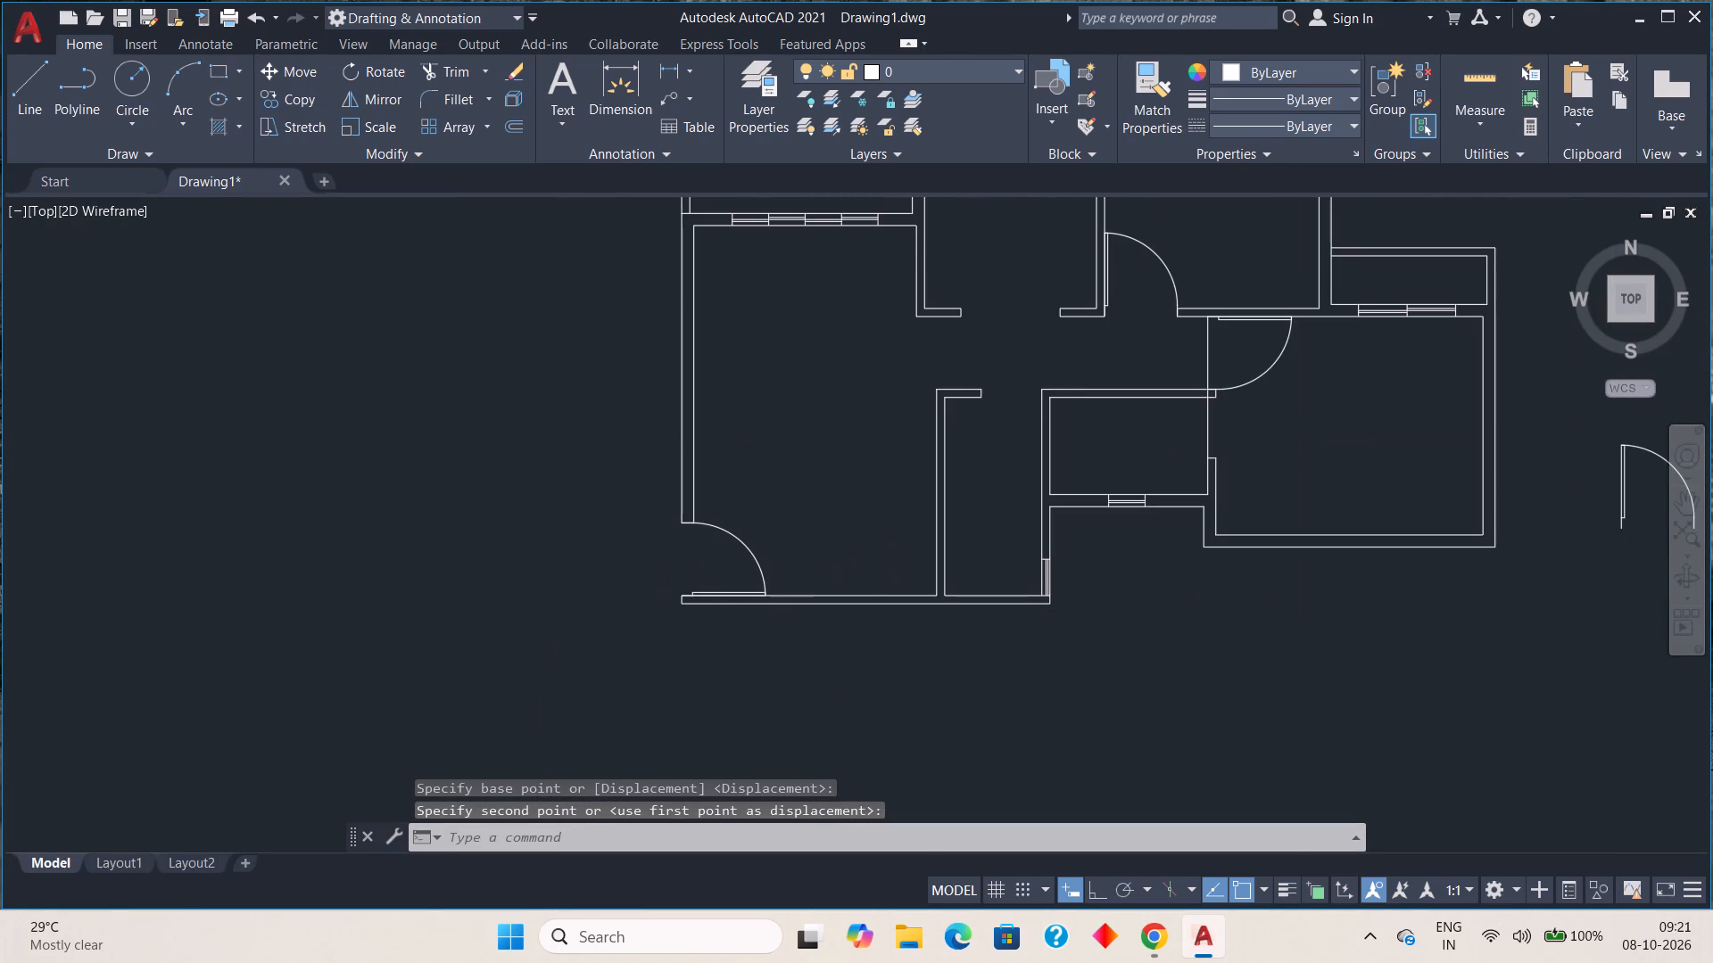
middle_click_drag(896, 548, 616, 526)
scroll(611, 530, "down", 1)
middle_click_drag(773, 501, 685, 559)
scroll(651, 494, "up", 3)
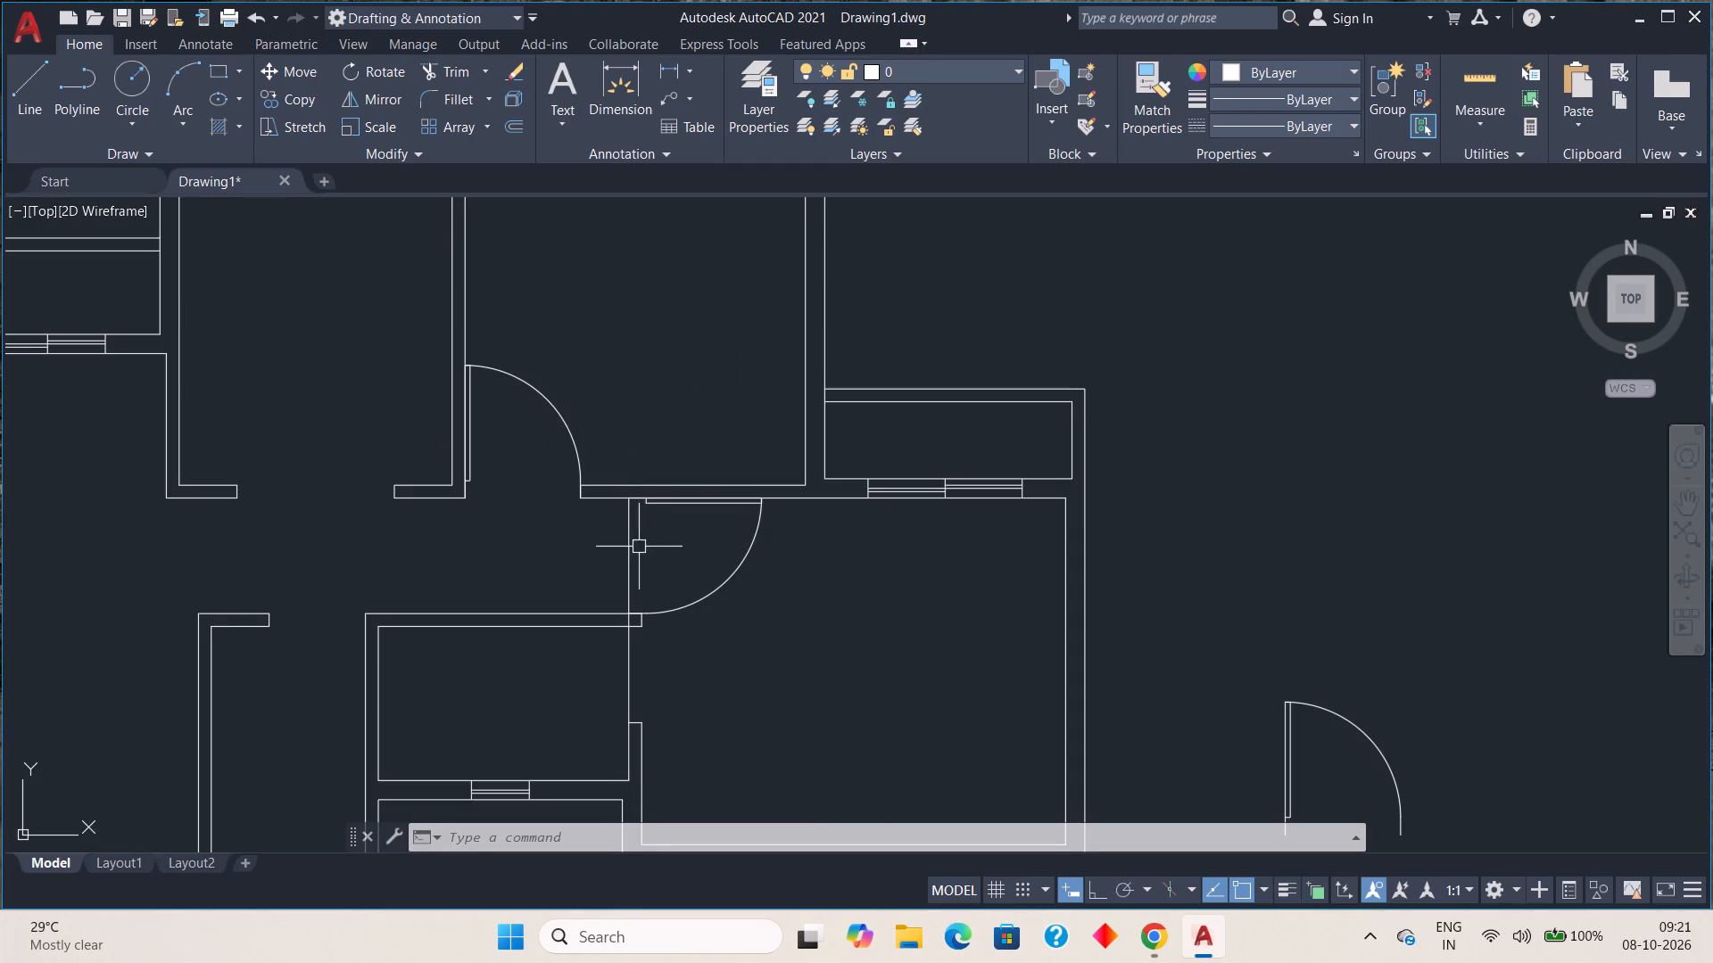
left_click(626, 564)
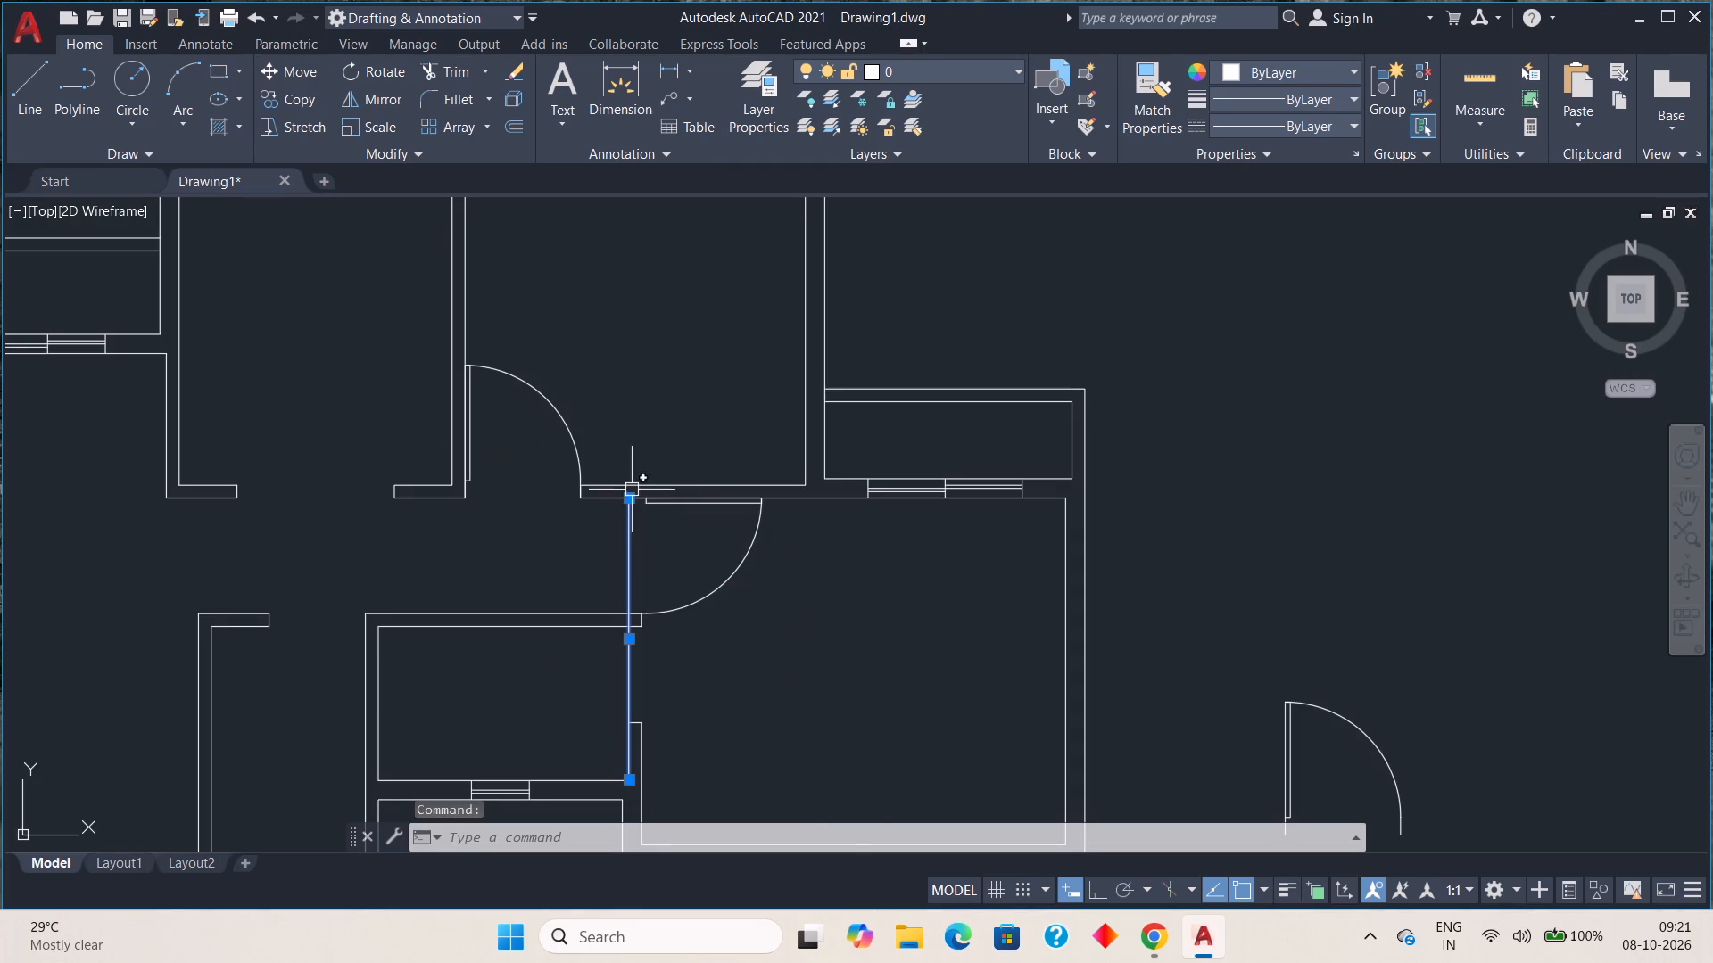
left_click(628, 497)
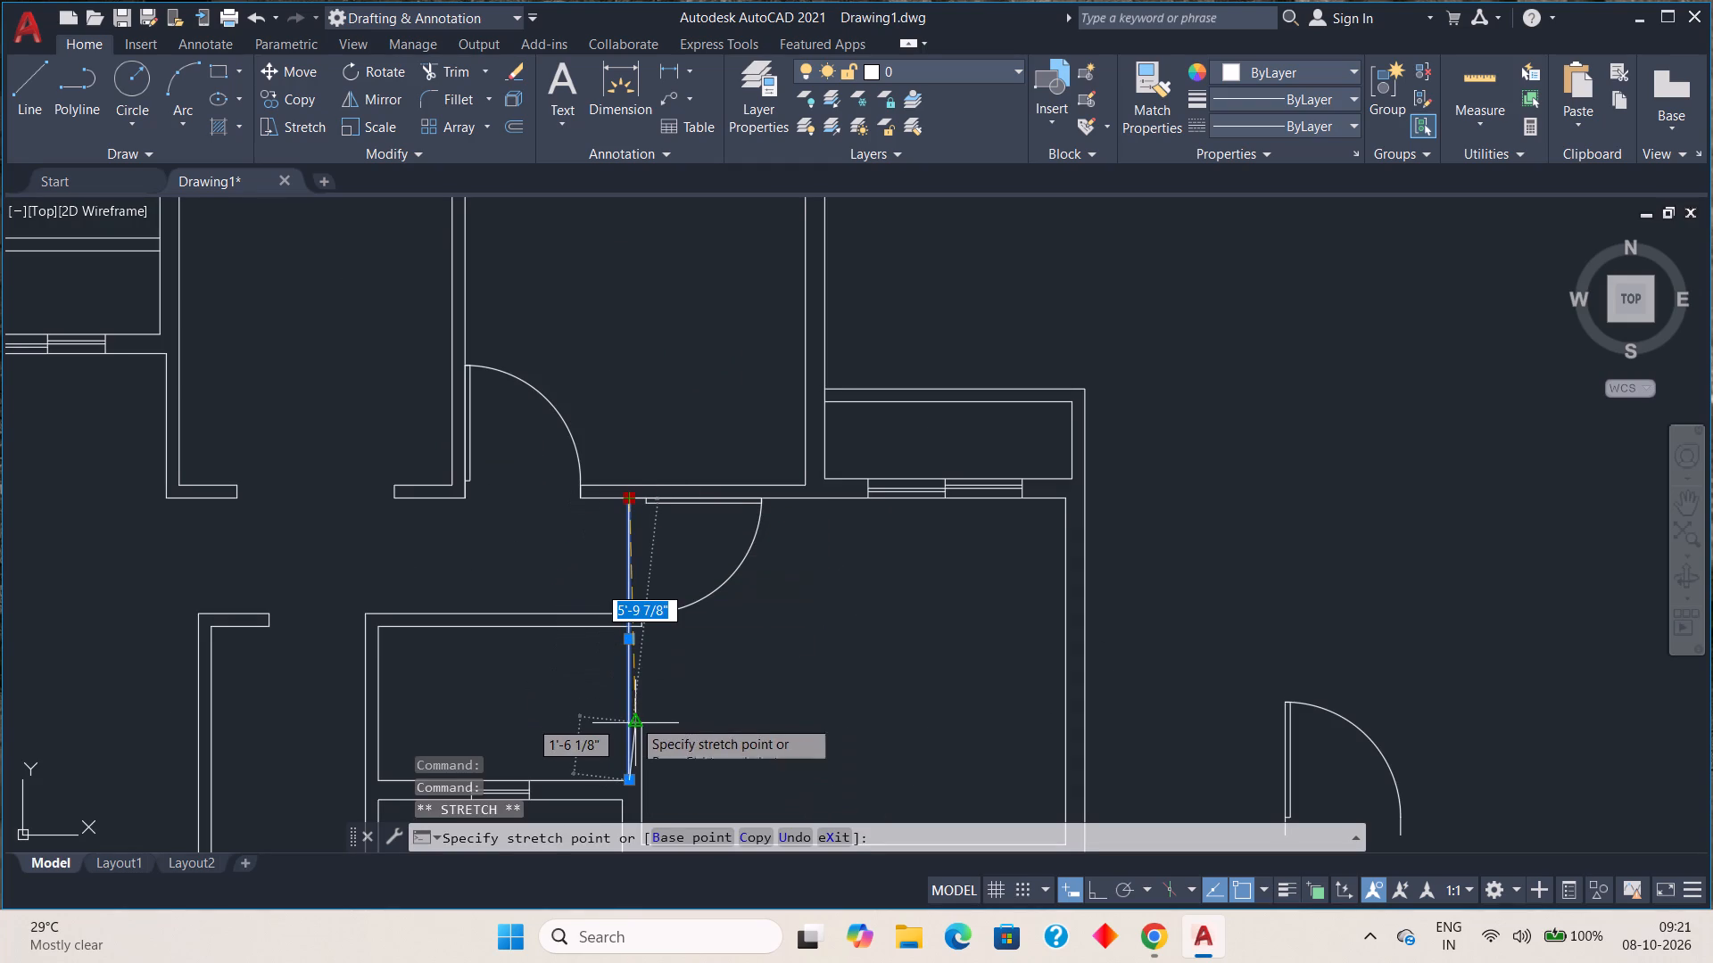
left_click(1095, 884)
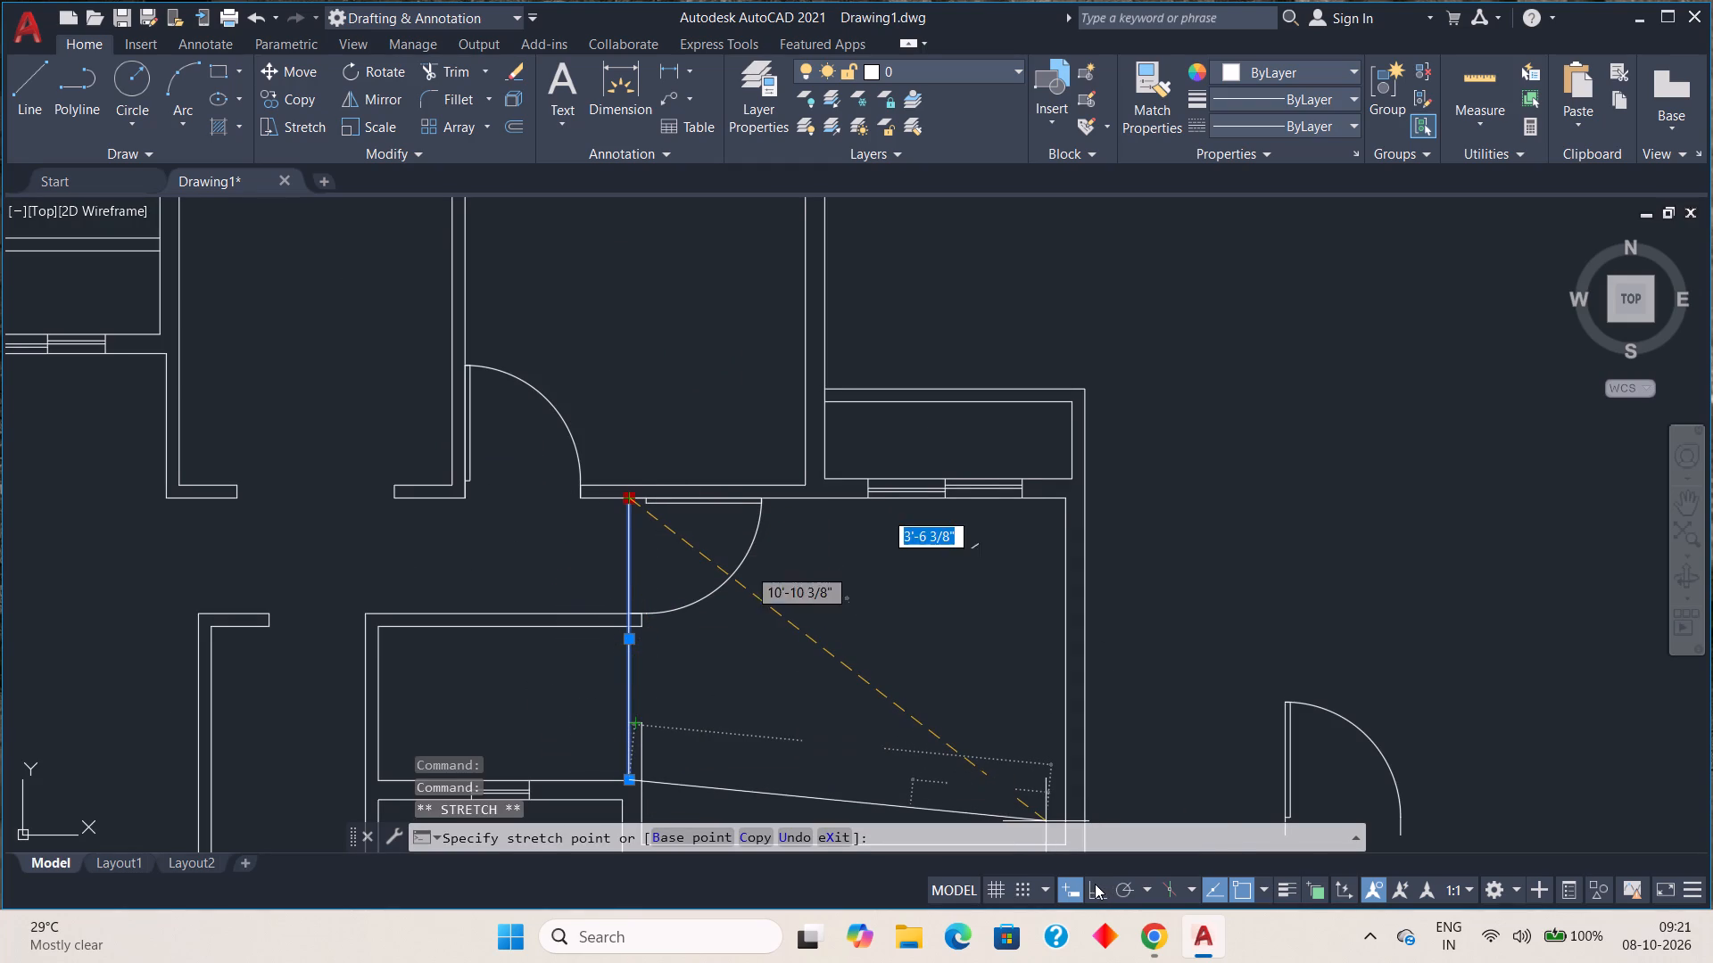
scroll(622, 728, "up", 5)
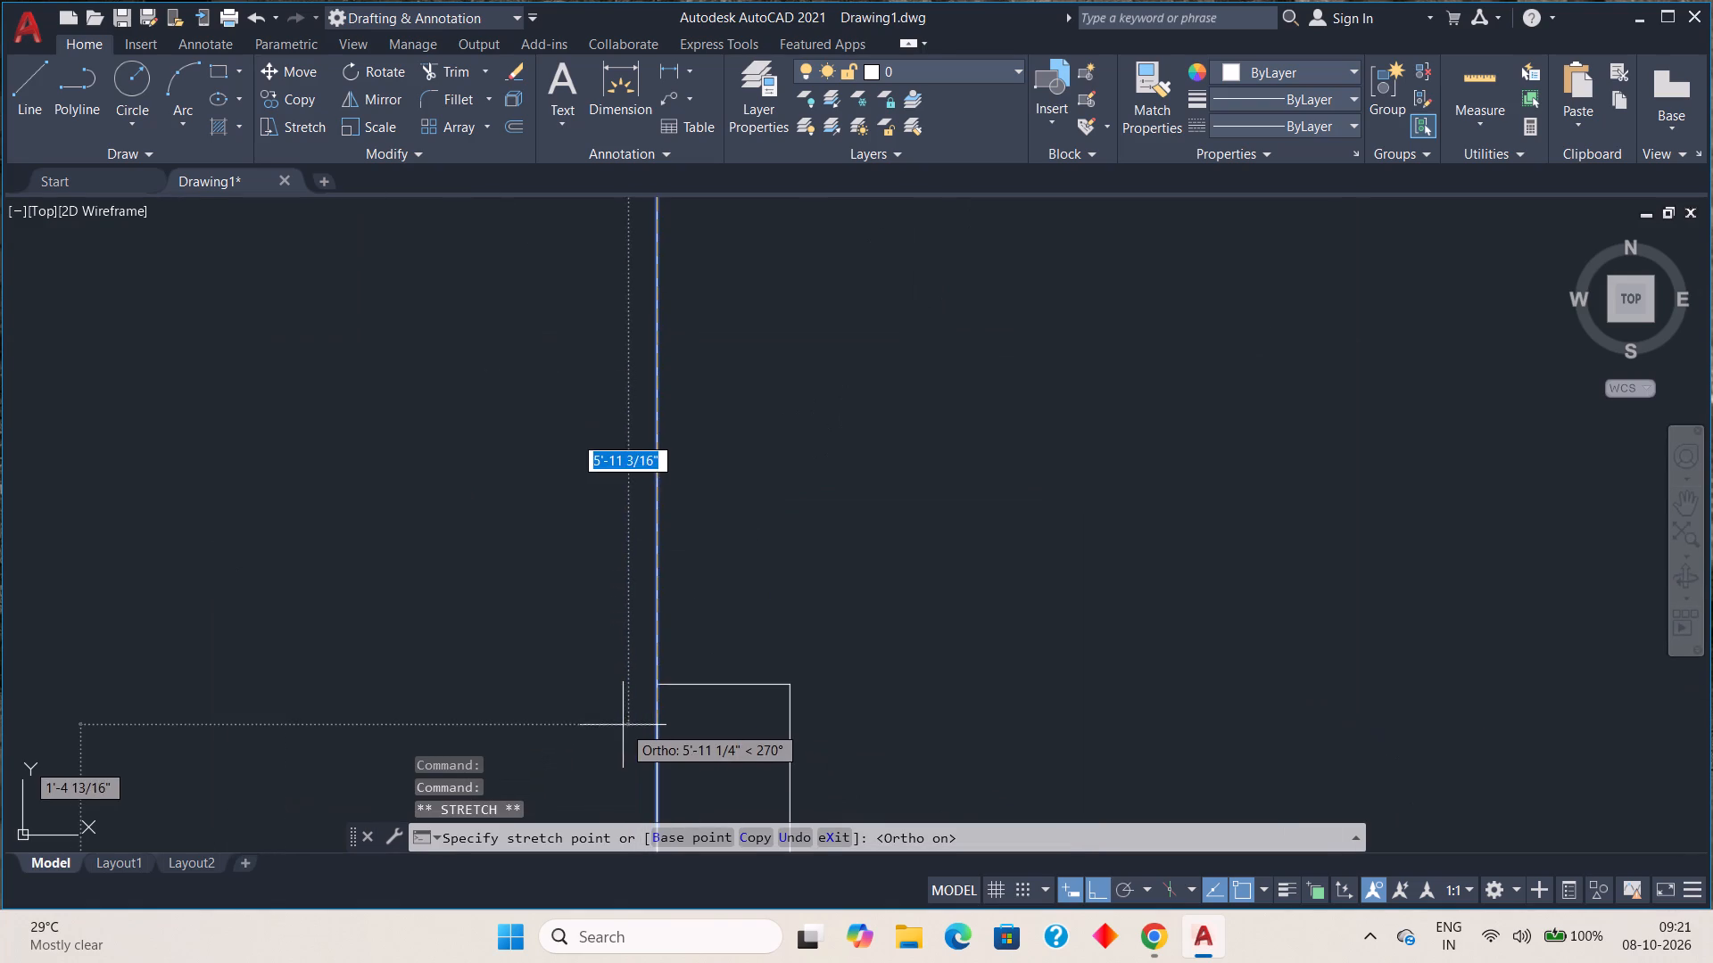
left_click(656, 687)
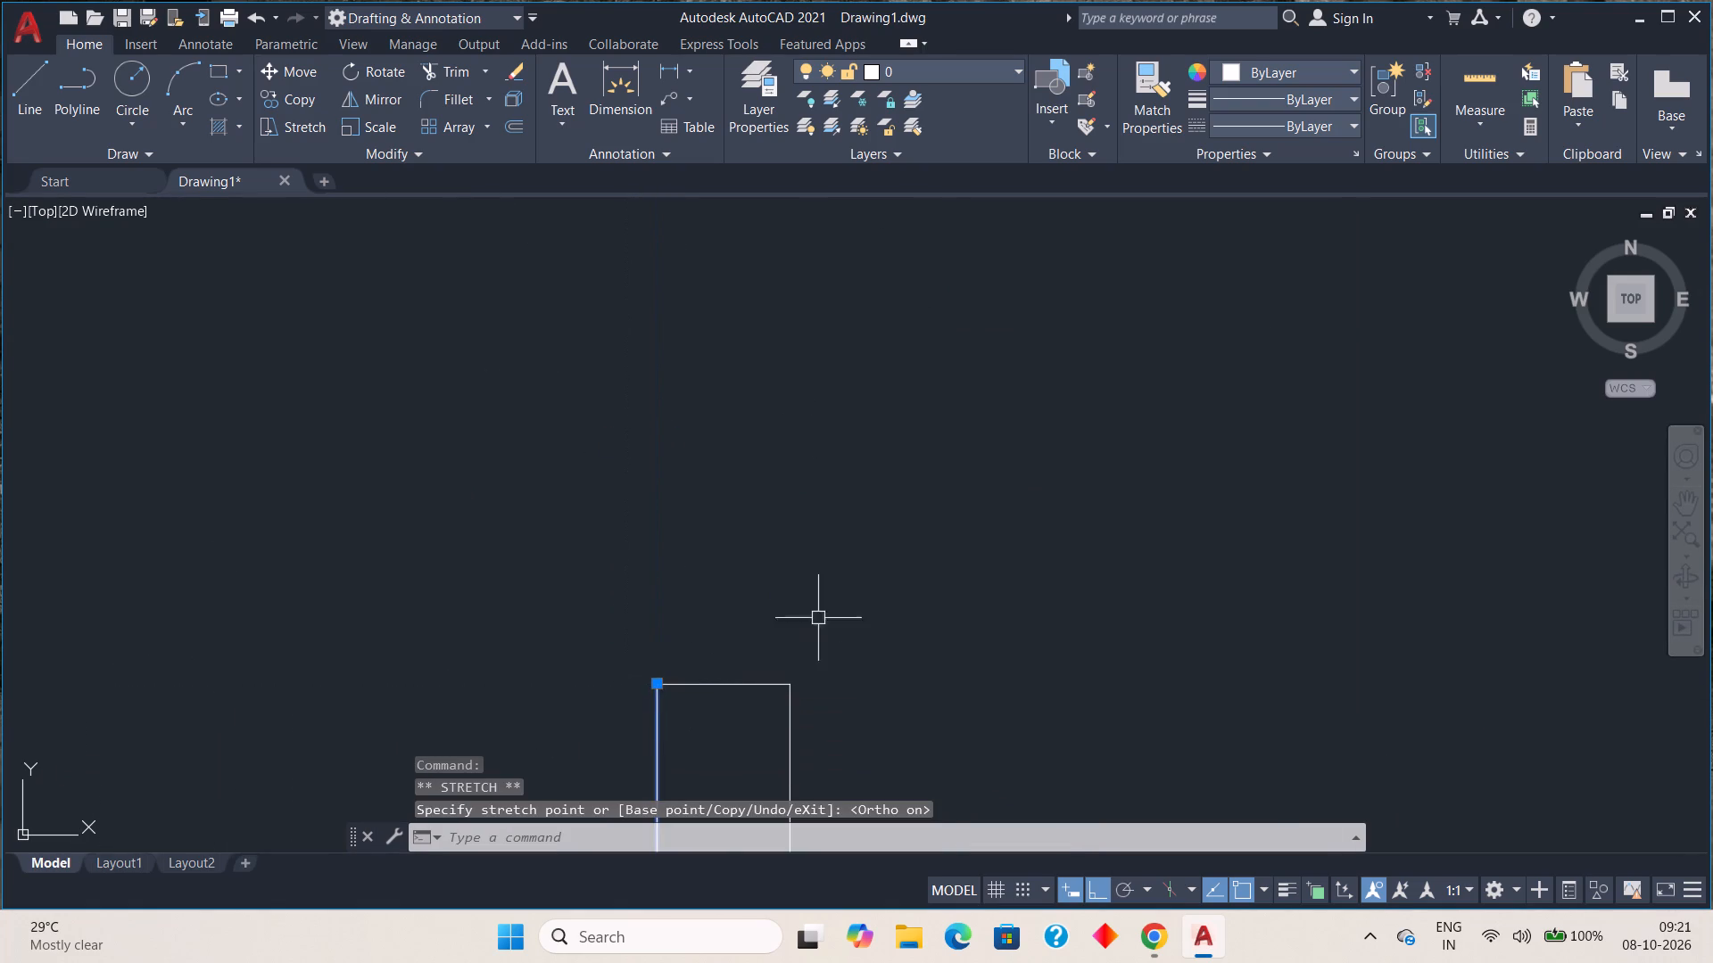
scroll(839, 594, "down", 2)
key("Escape")
scroll(832, 611, "down", 3)
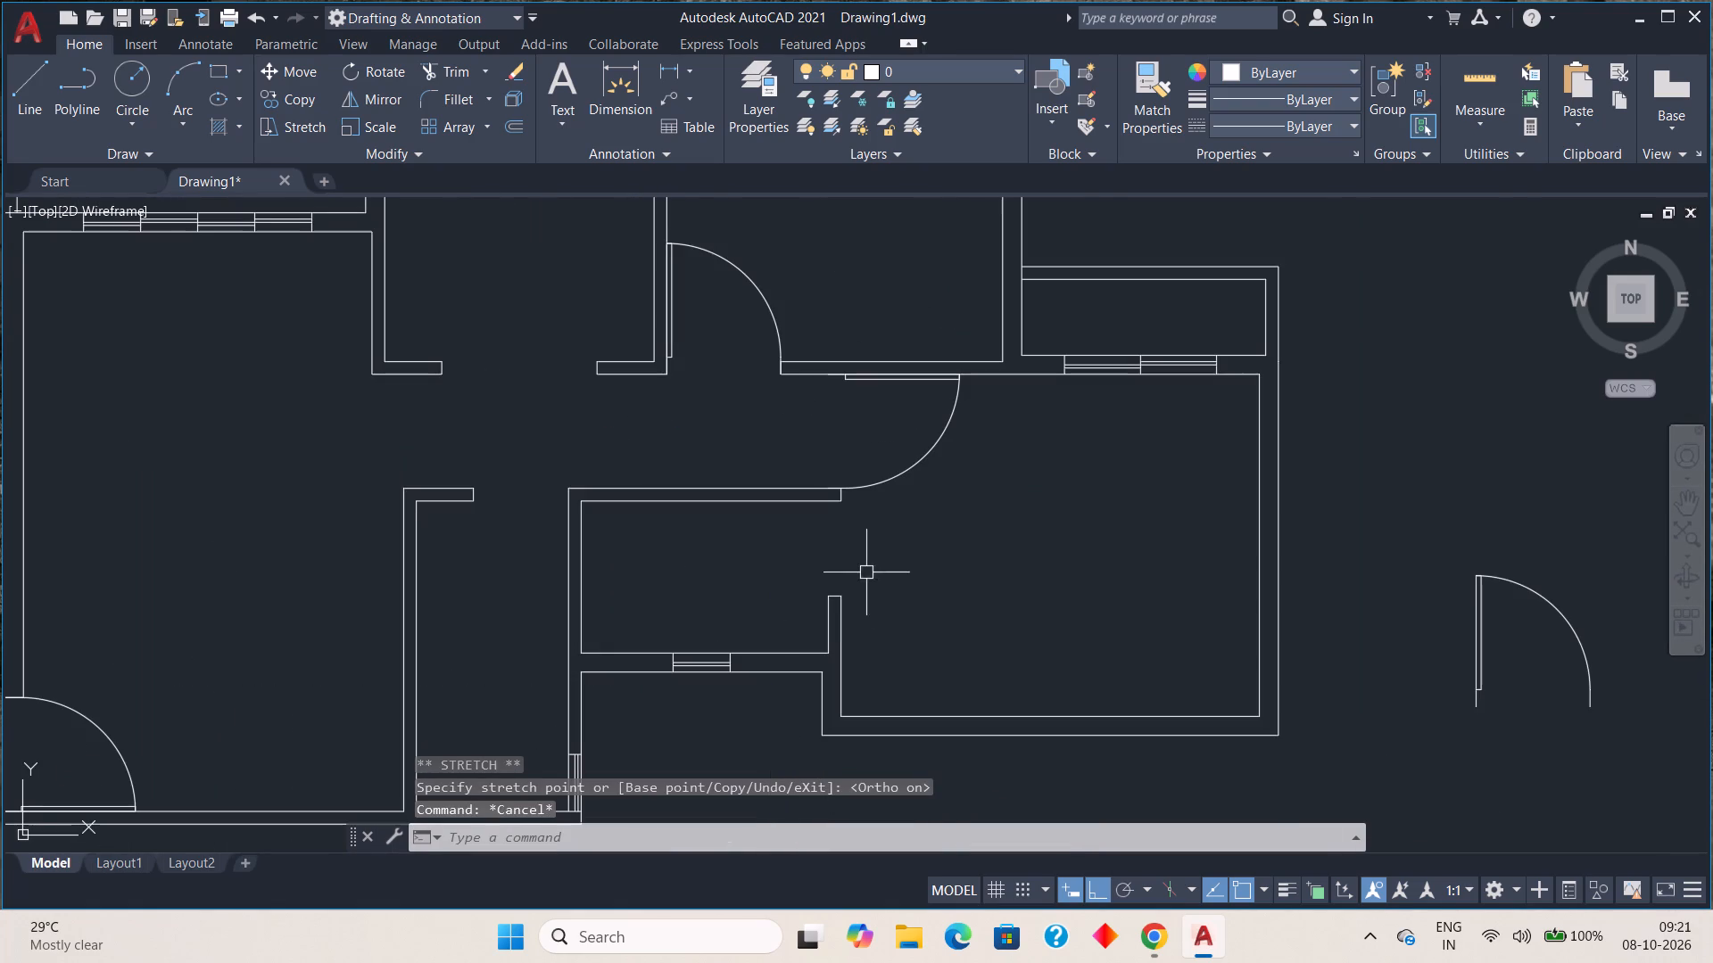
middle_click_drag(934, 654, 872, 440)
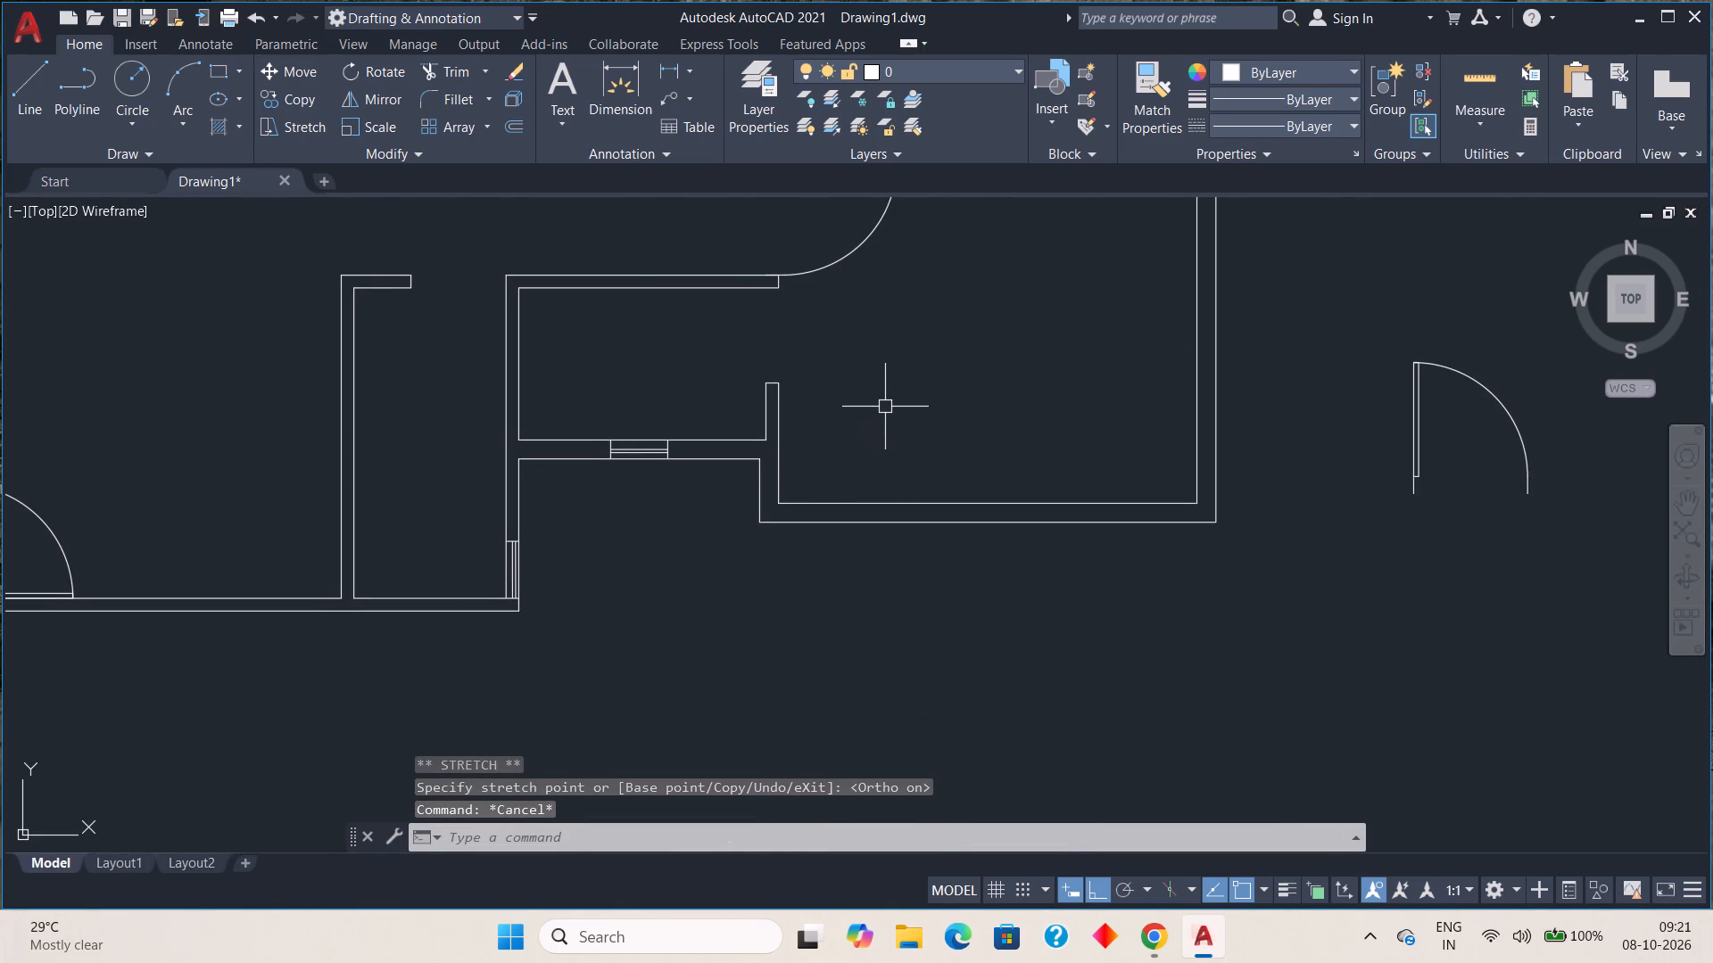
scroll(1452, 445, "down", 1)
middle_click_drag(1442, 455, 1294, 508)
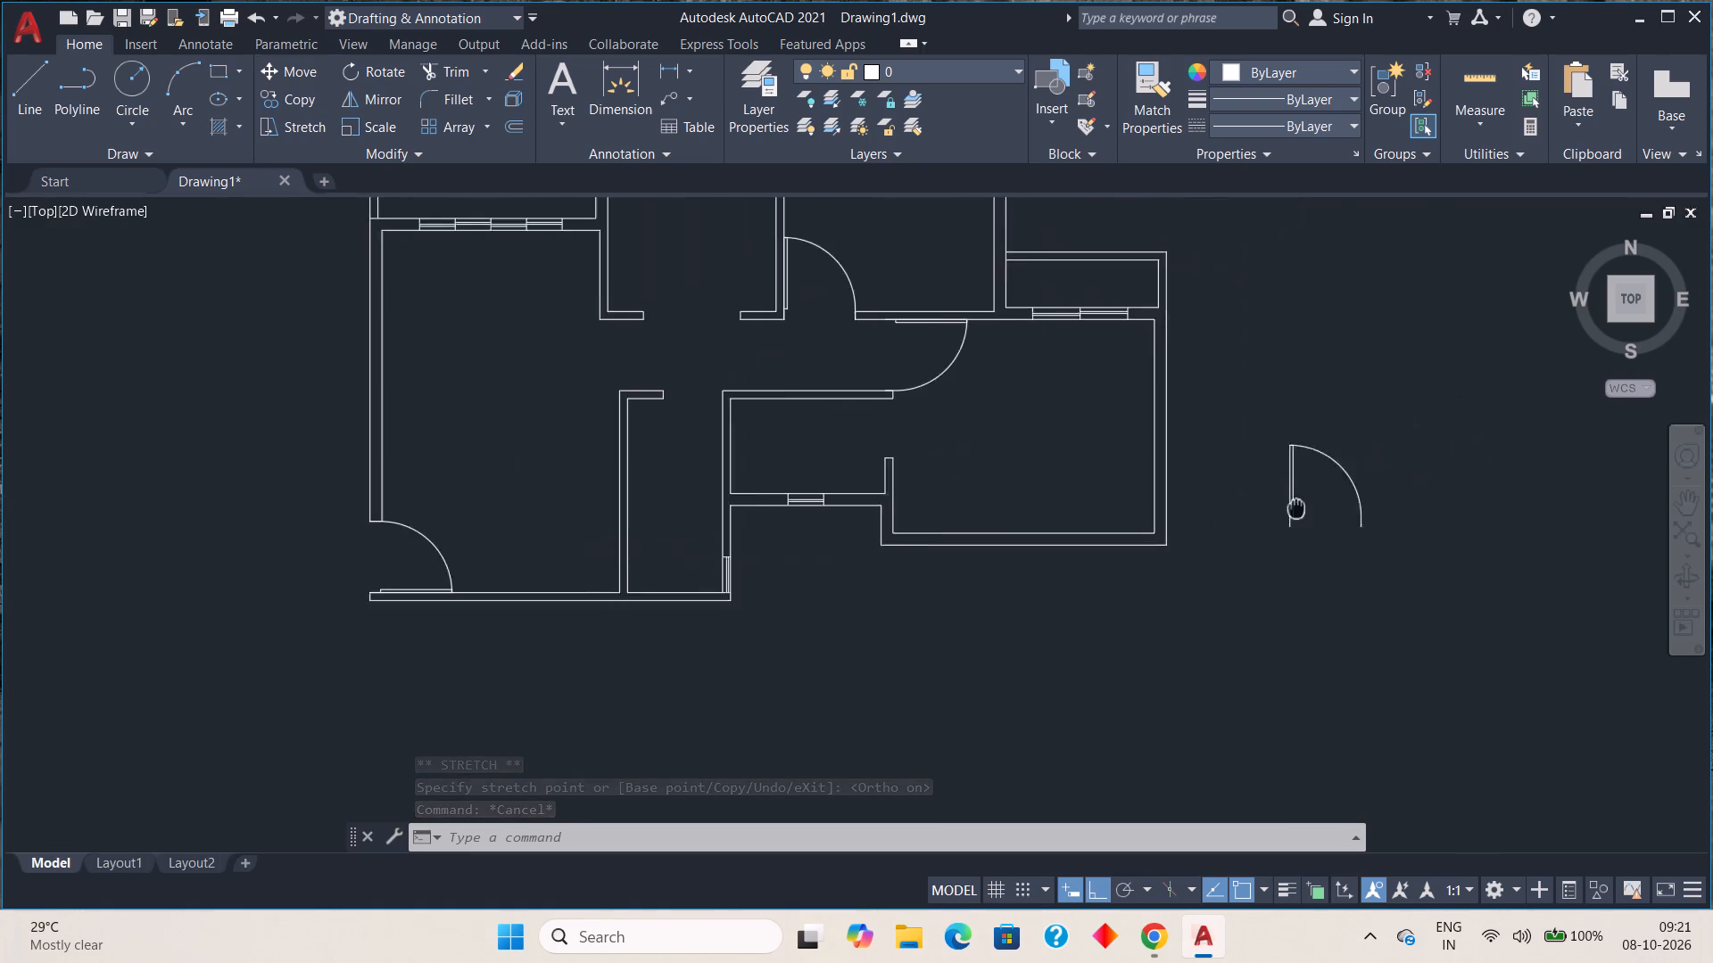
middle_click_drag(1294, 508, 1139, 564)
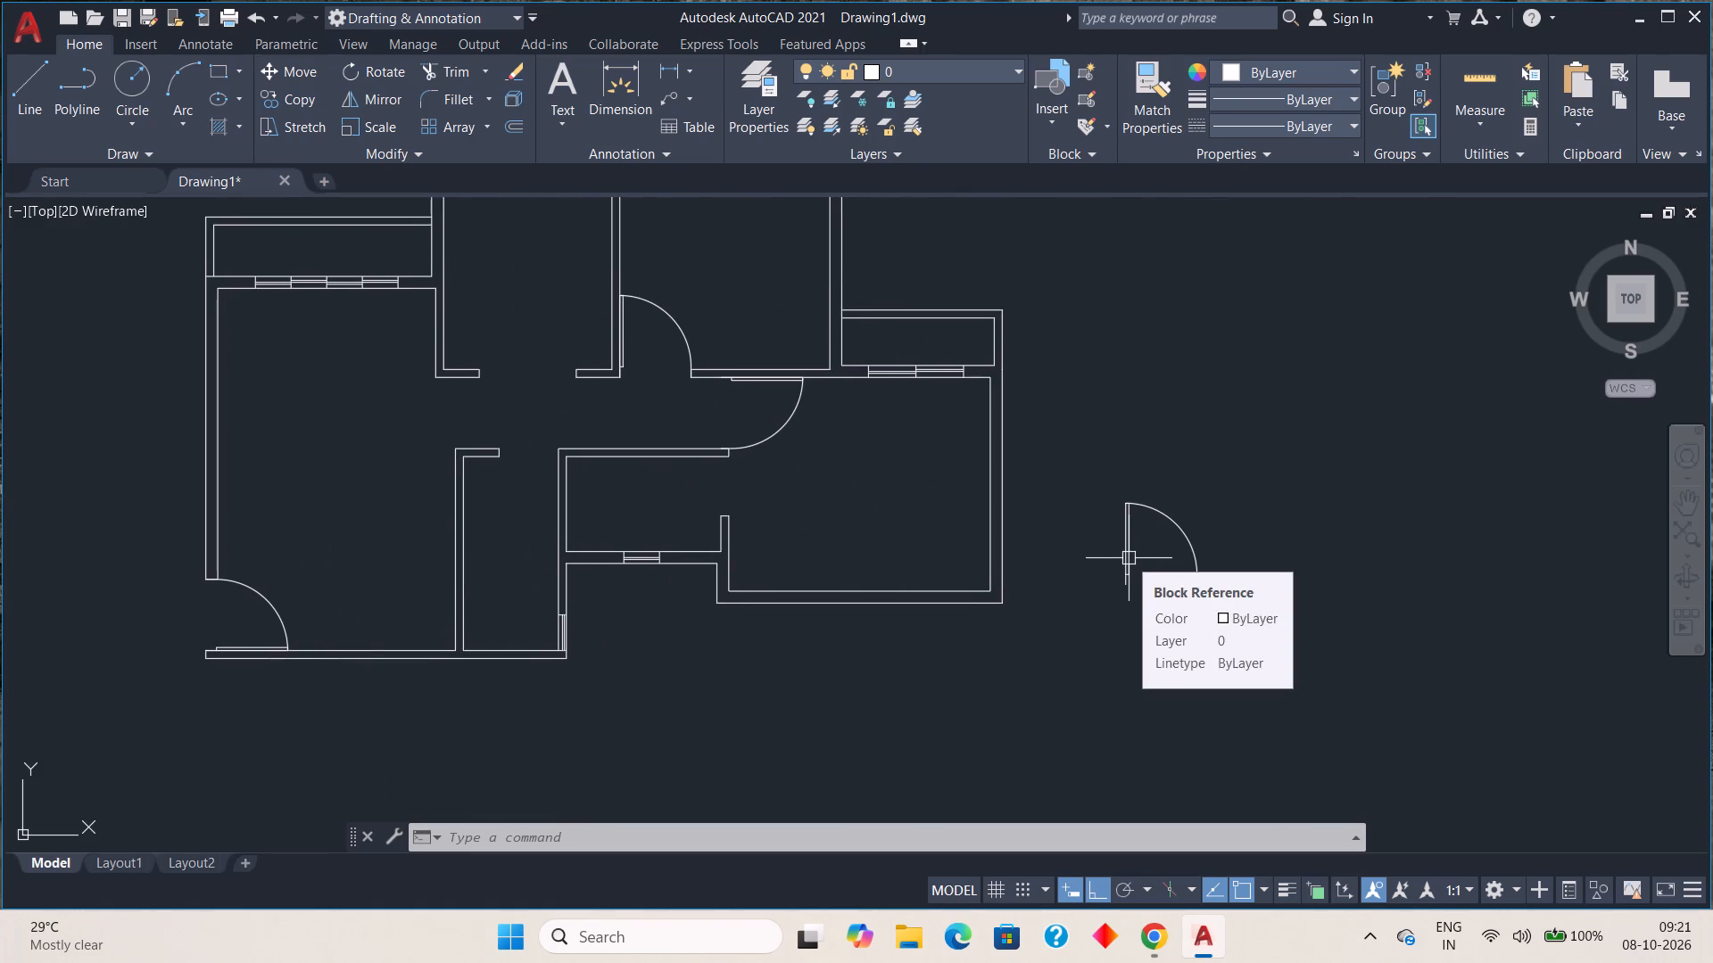
Rotate the spare door east of the plan 180° about its lower hinge-side endpoint, so its leaf hangs down and arc faces west.
left_click(1129, 558)
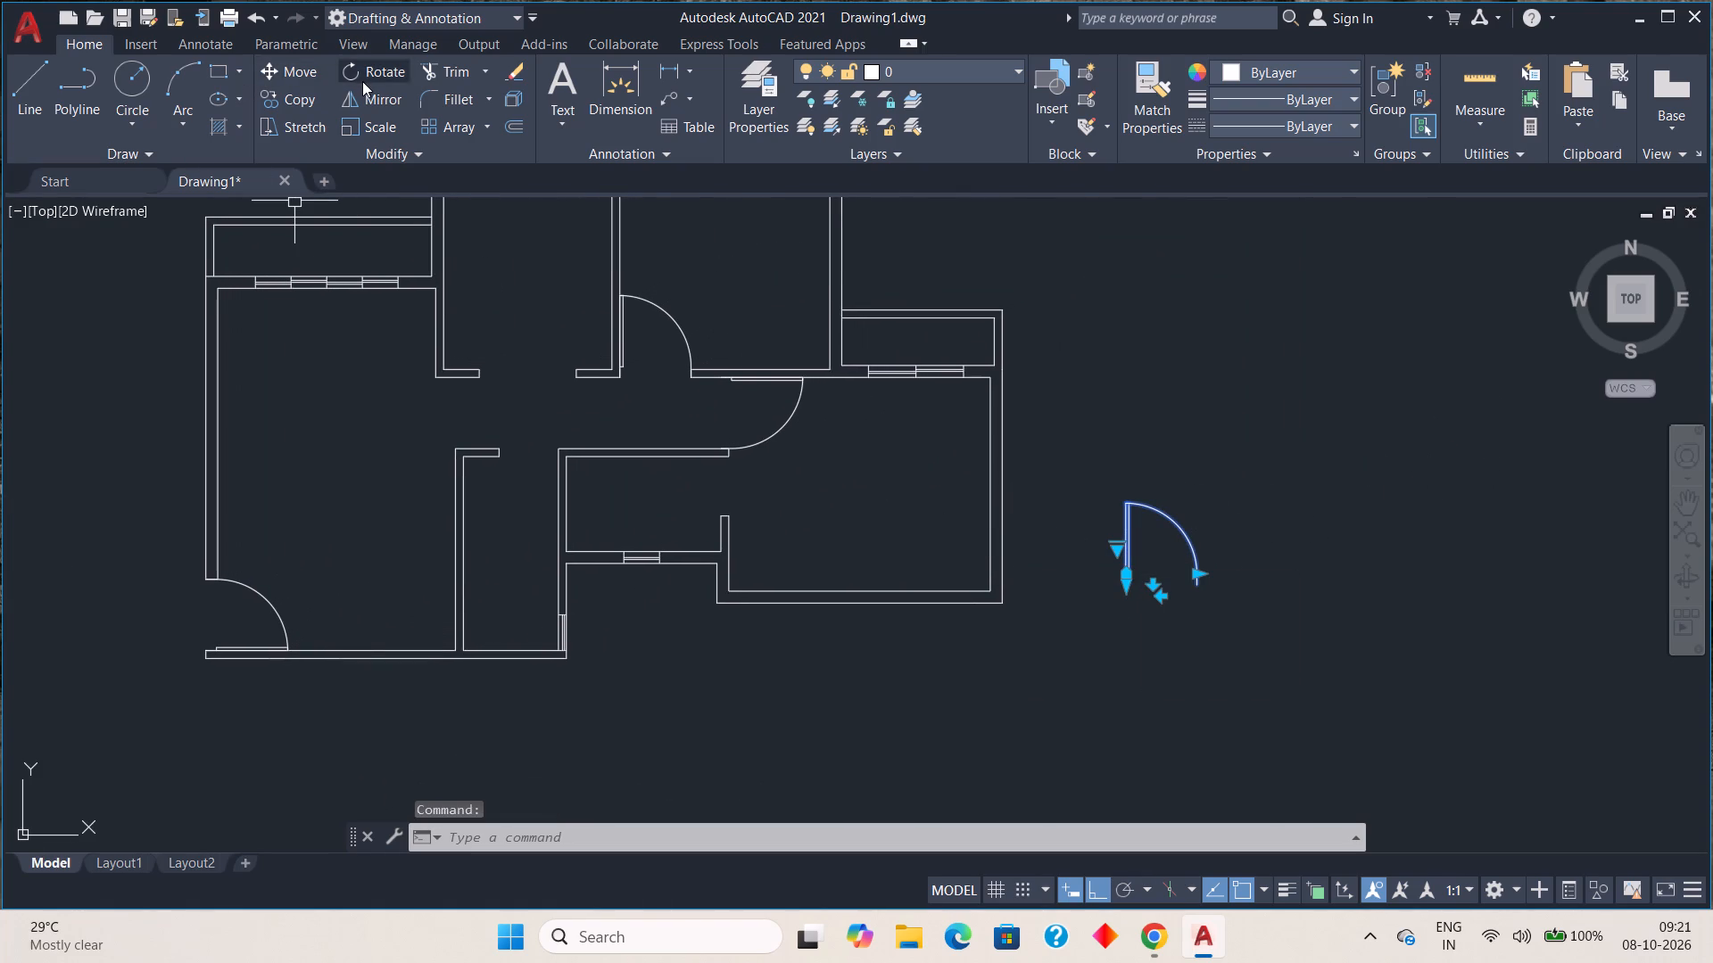
left_click(362, 80)
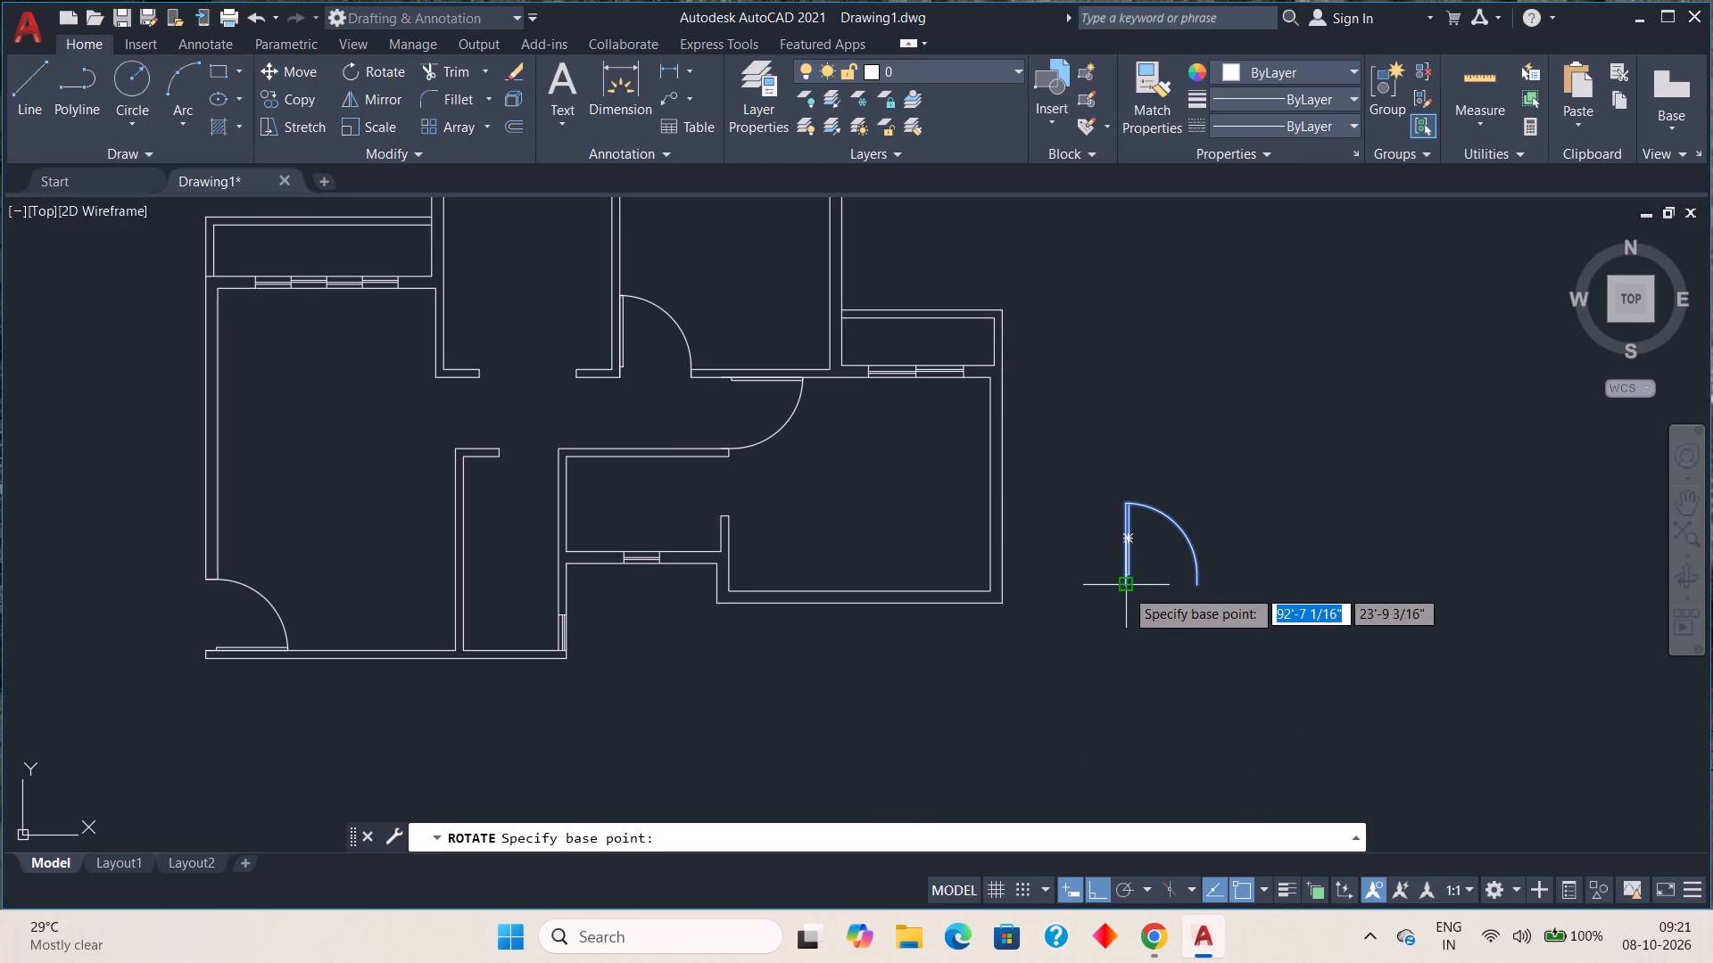
left_click(1125, 589)
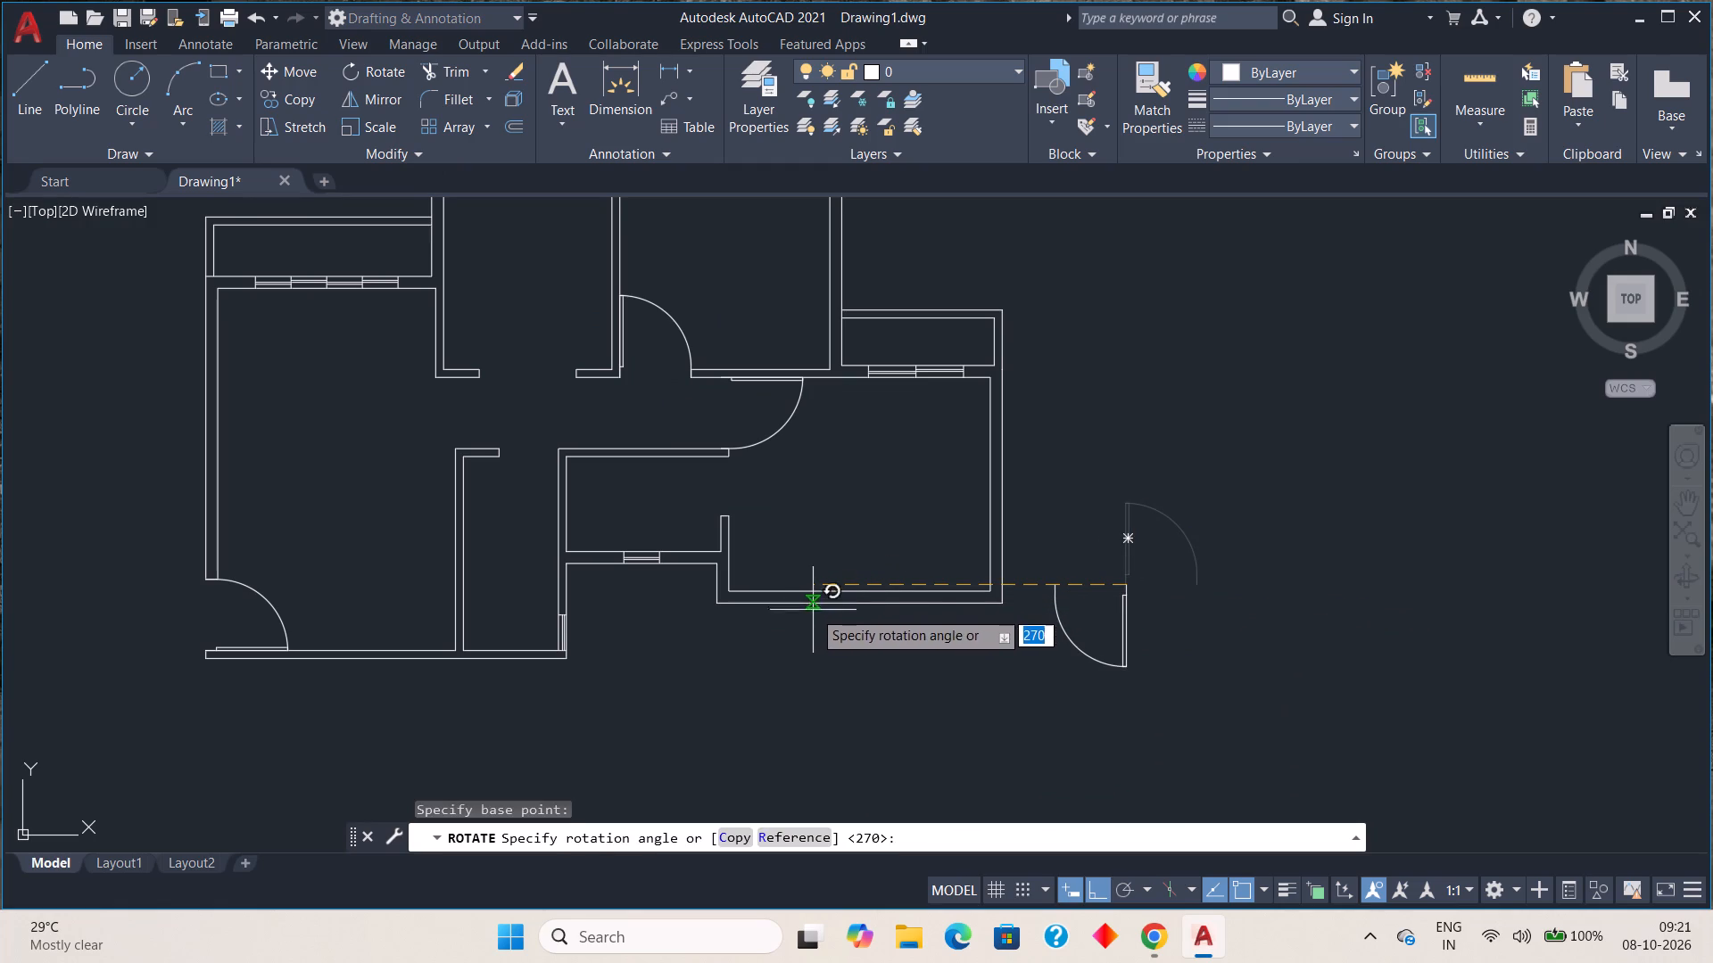
left_click(798, 617)
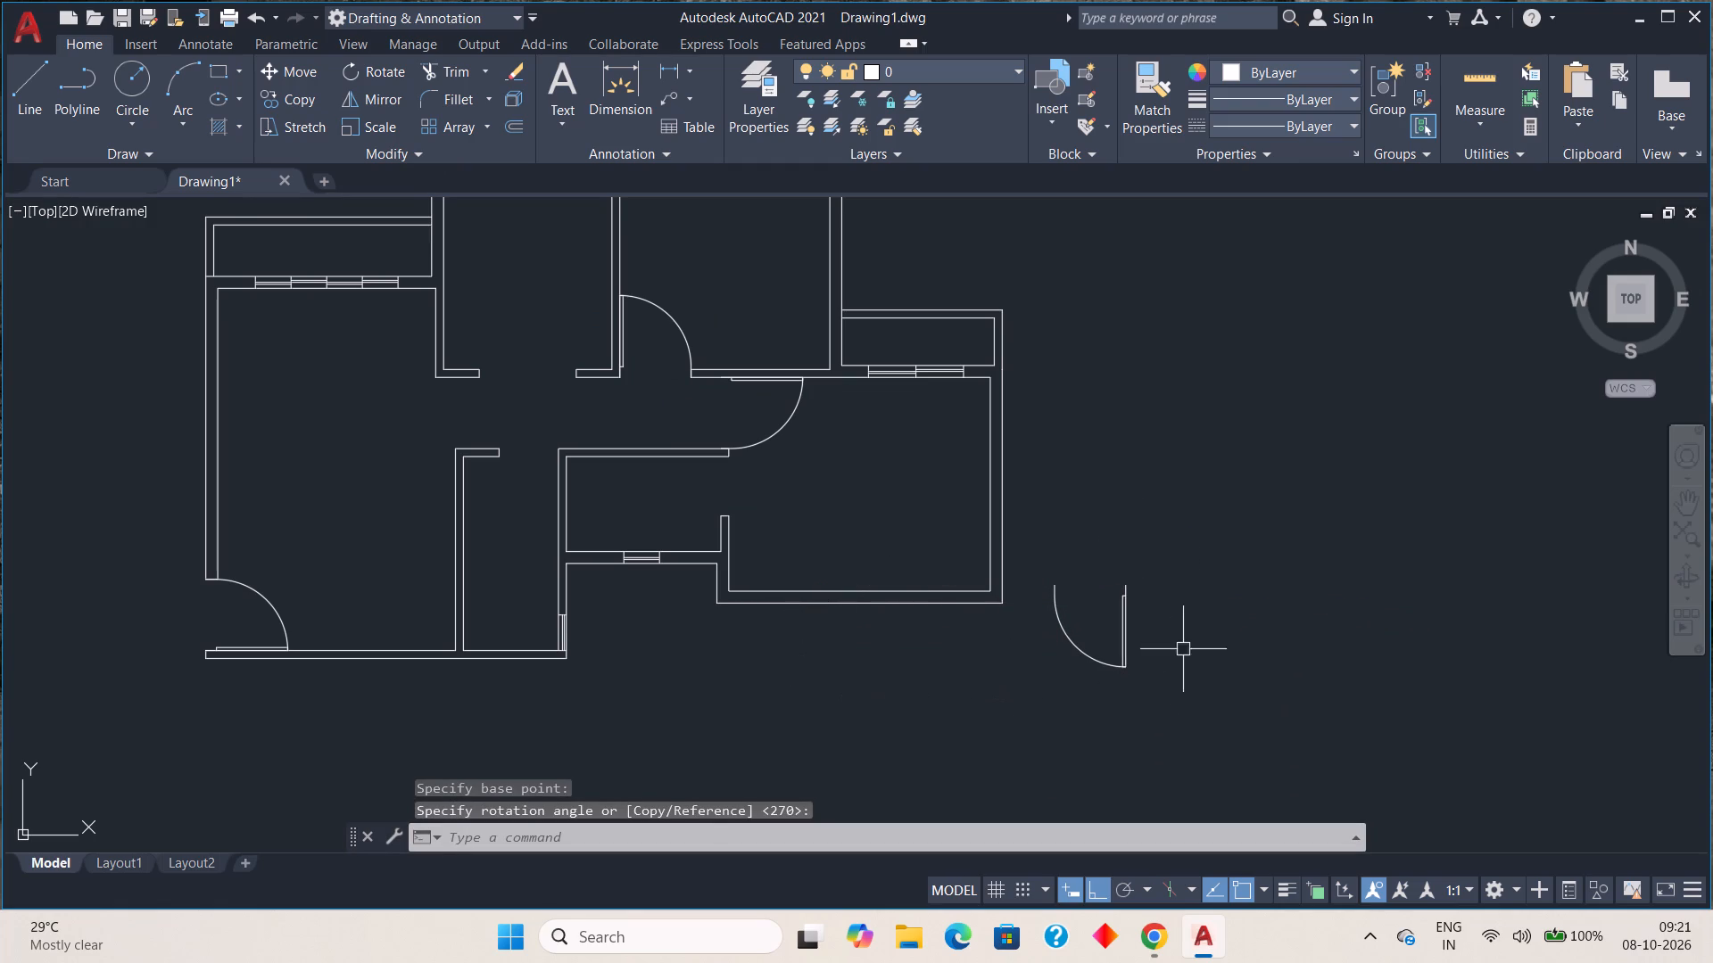
With Ortho off, move the rotated door by its upper hinge-side endpoint to the outer wall corner on the east side of the narrow room's north doorway.
left_click(1121, 630)
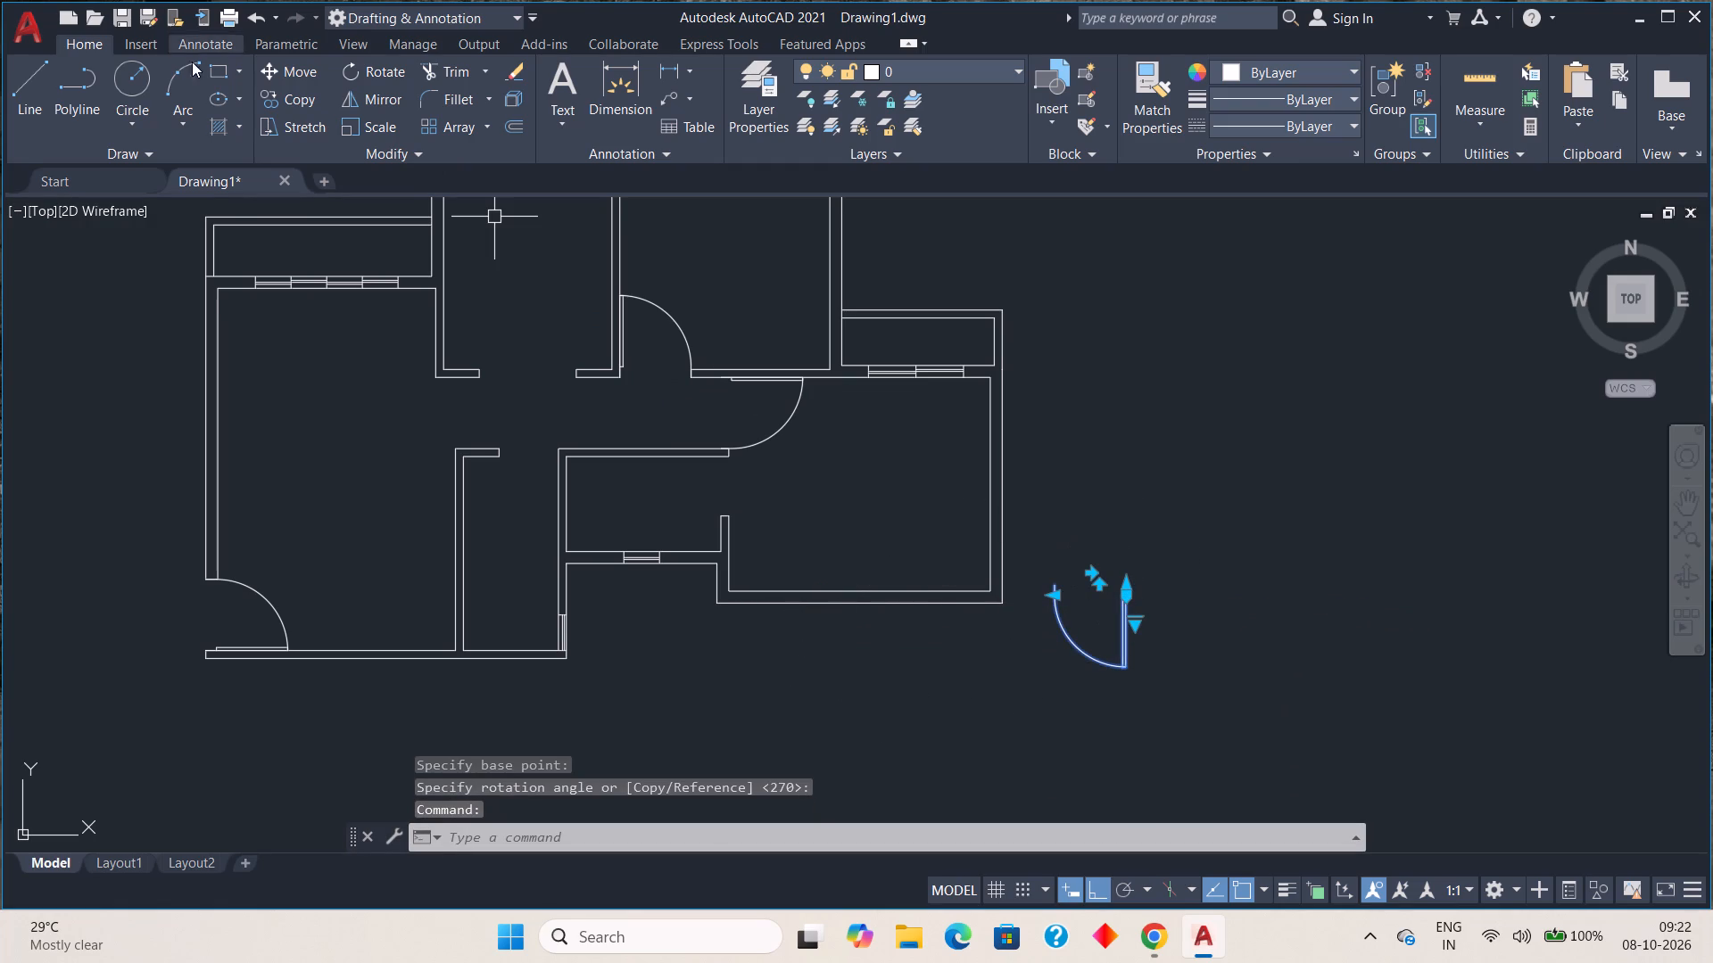
left_click(290, 73)
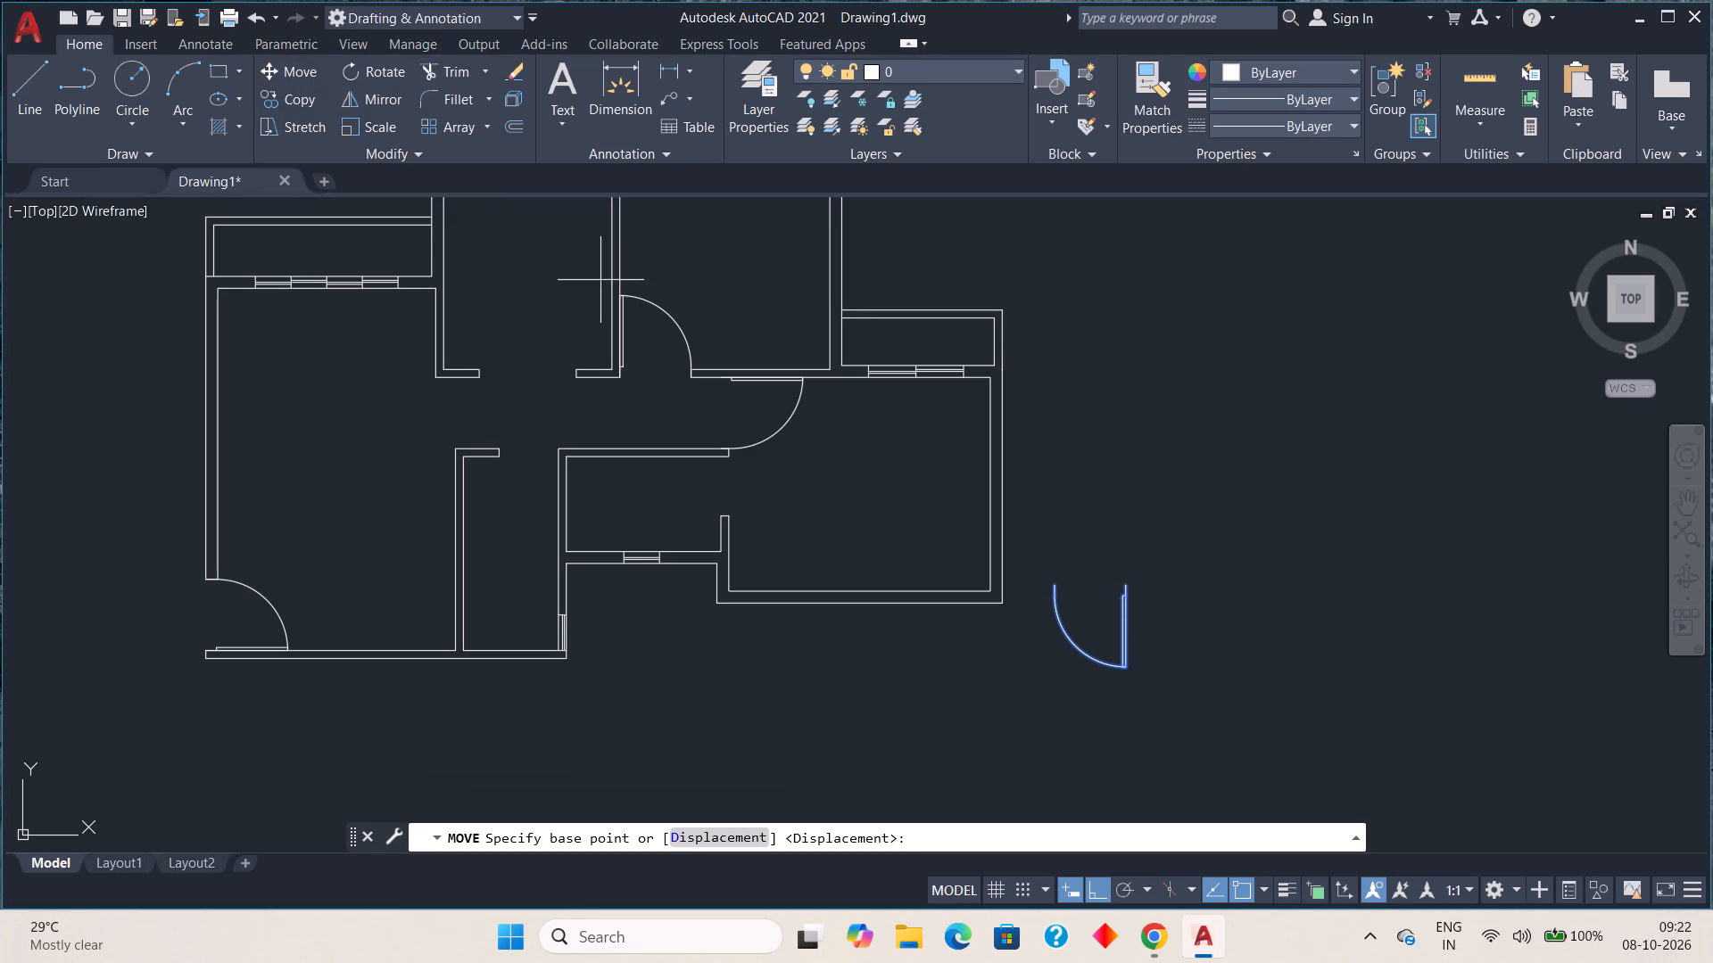
scroll(1154, 597, "up", 4)
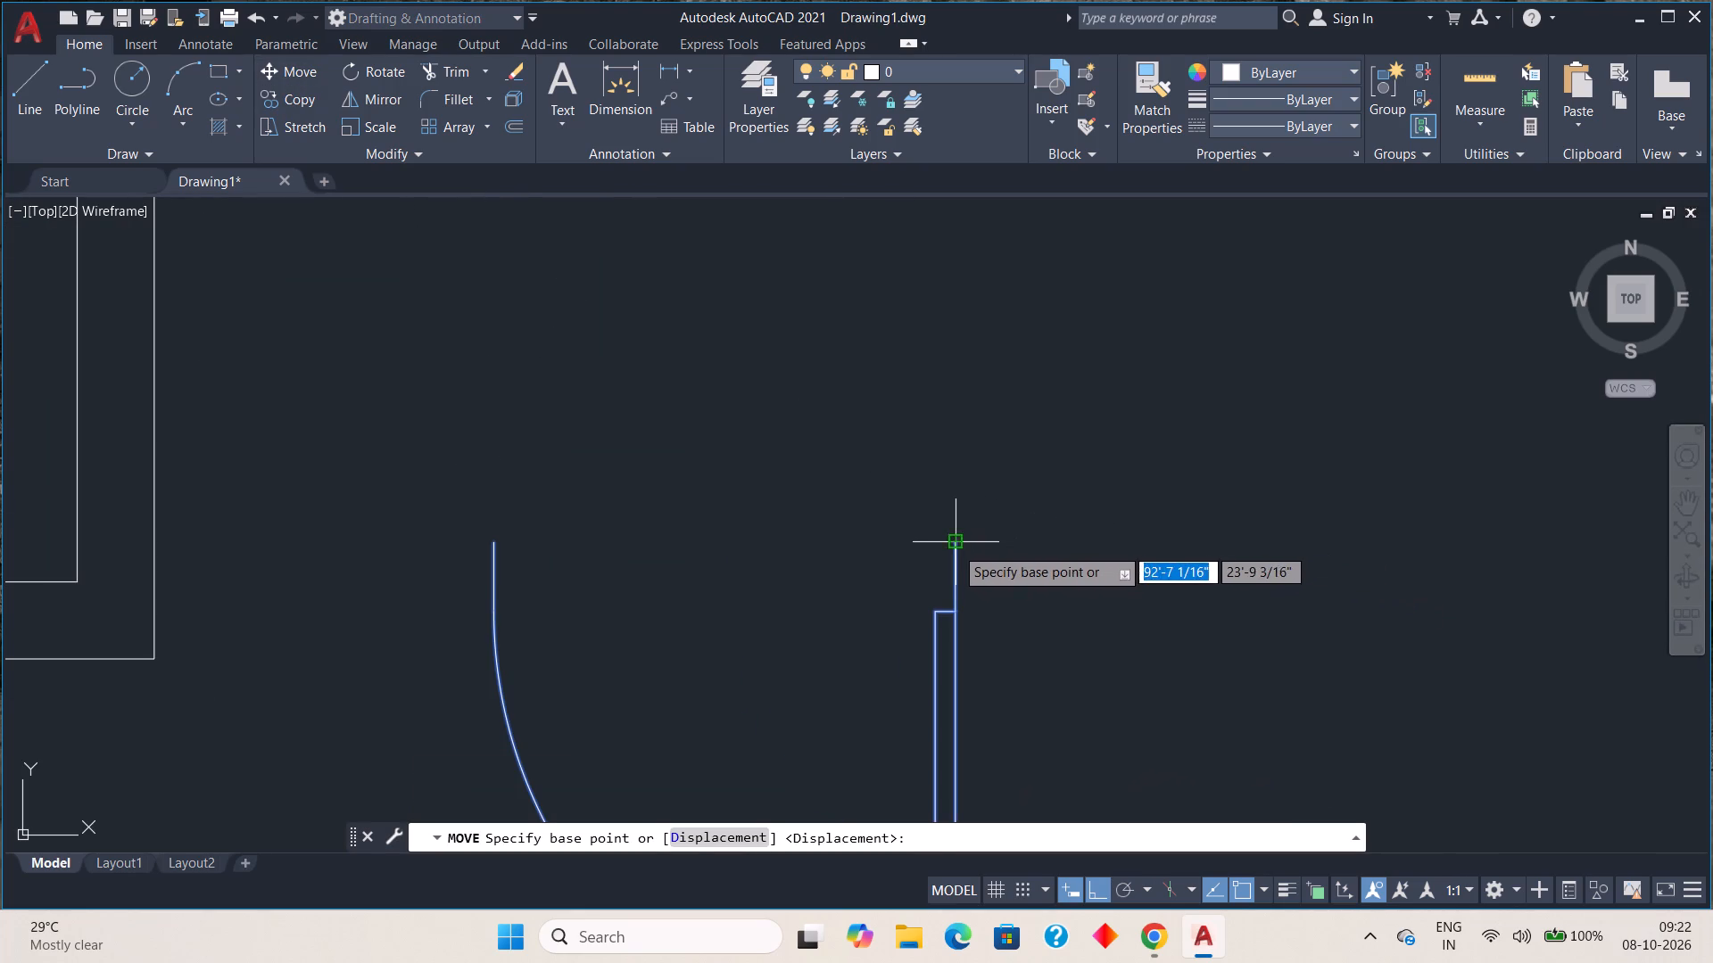
left_click(954, 547)
scroll(683, 455, "down", 3)
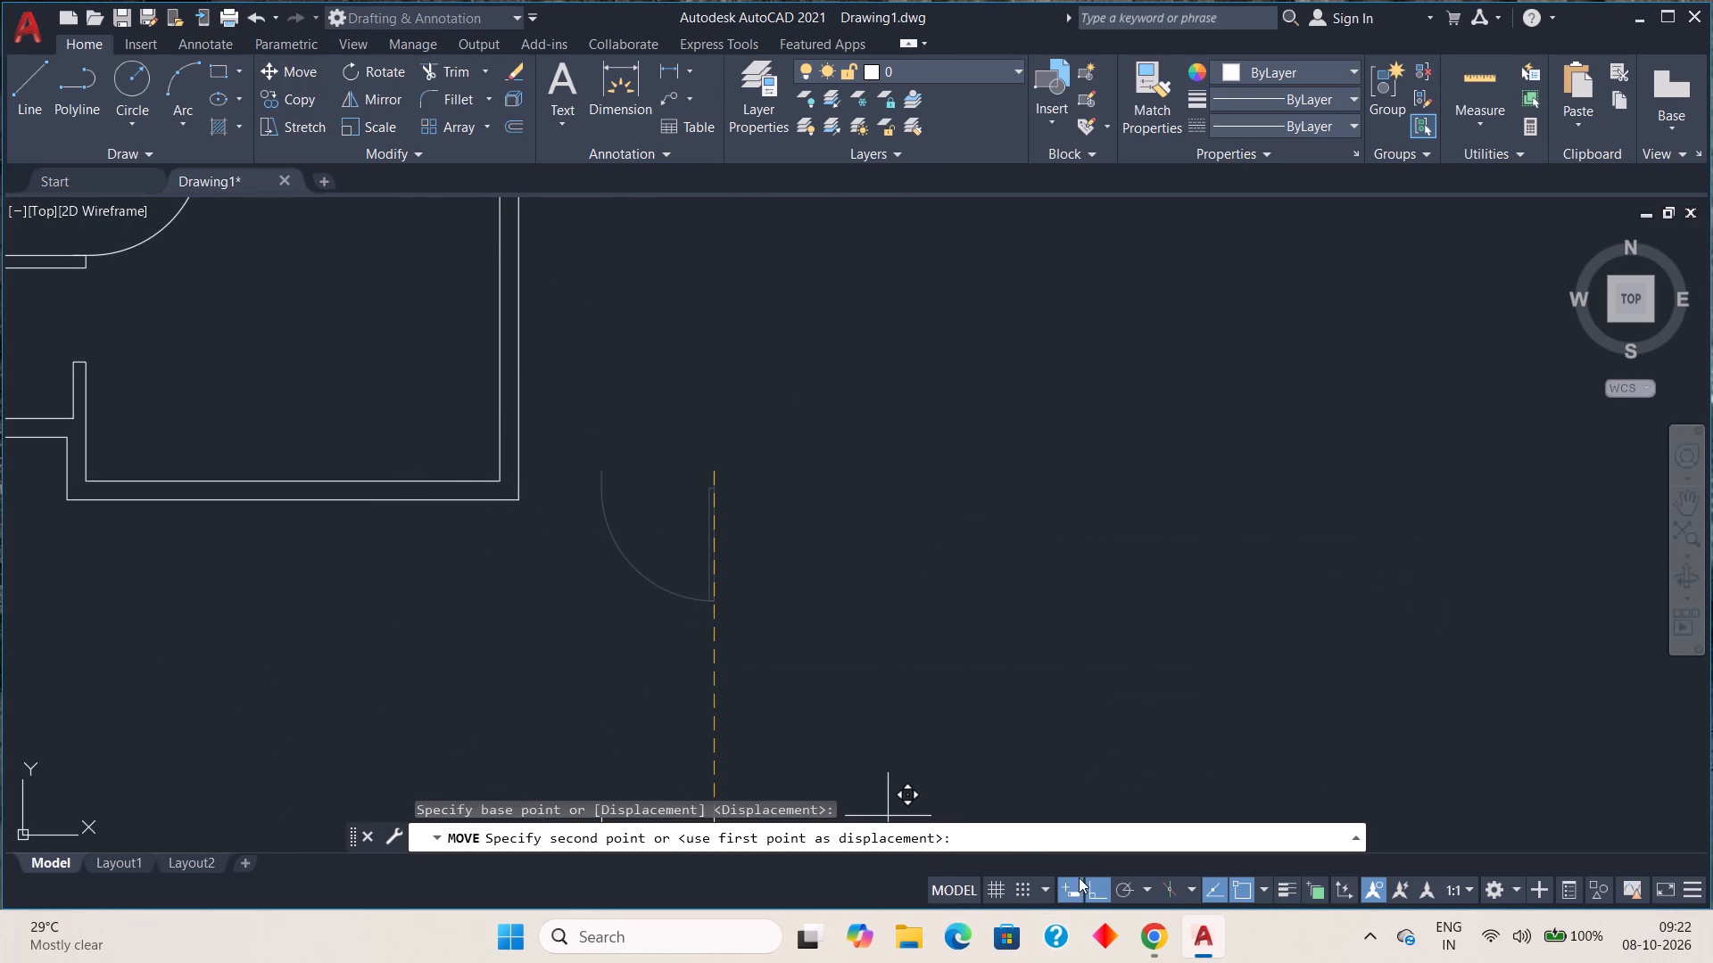
left_click(1105, 878)
scroll(453, 413, "down", 2)
middle_click_drag(461, 429, 971, 671)
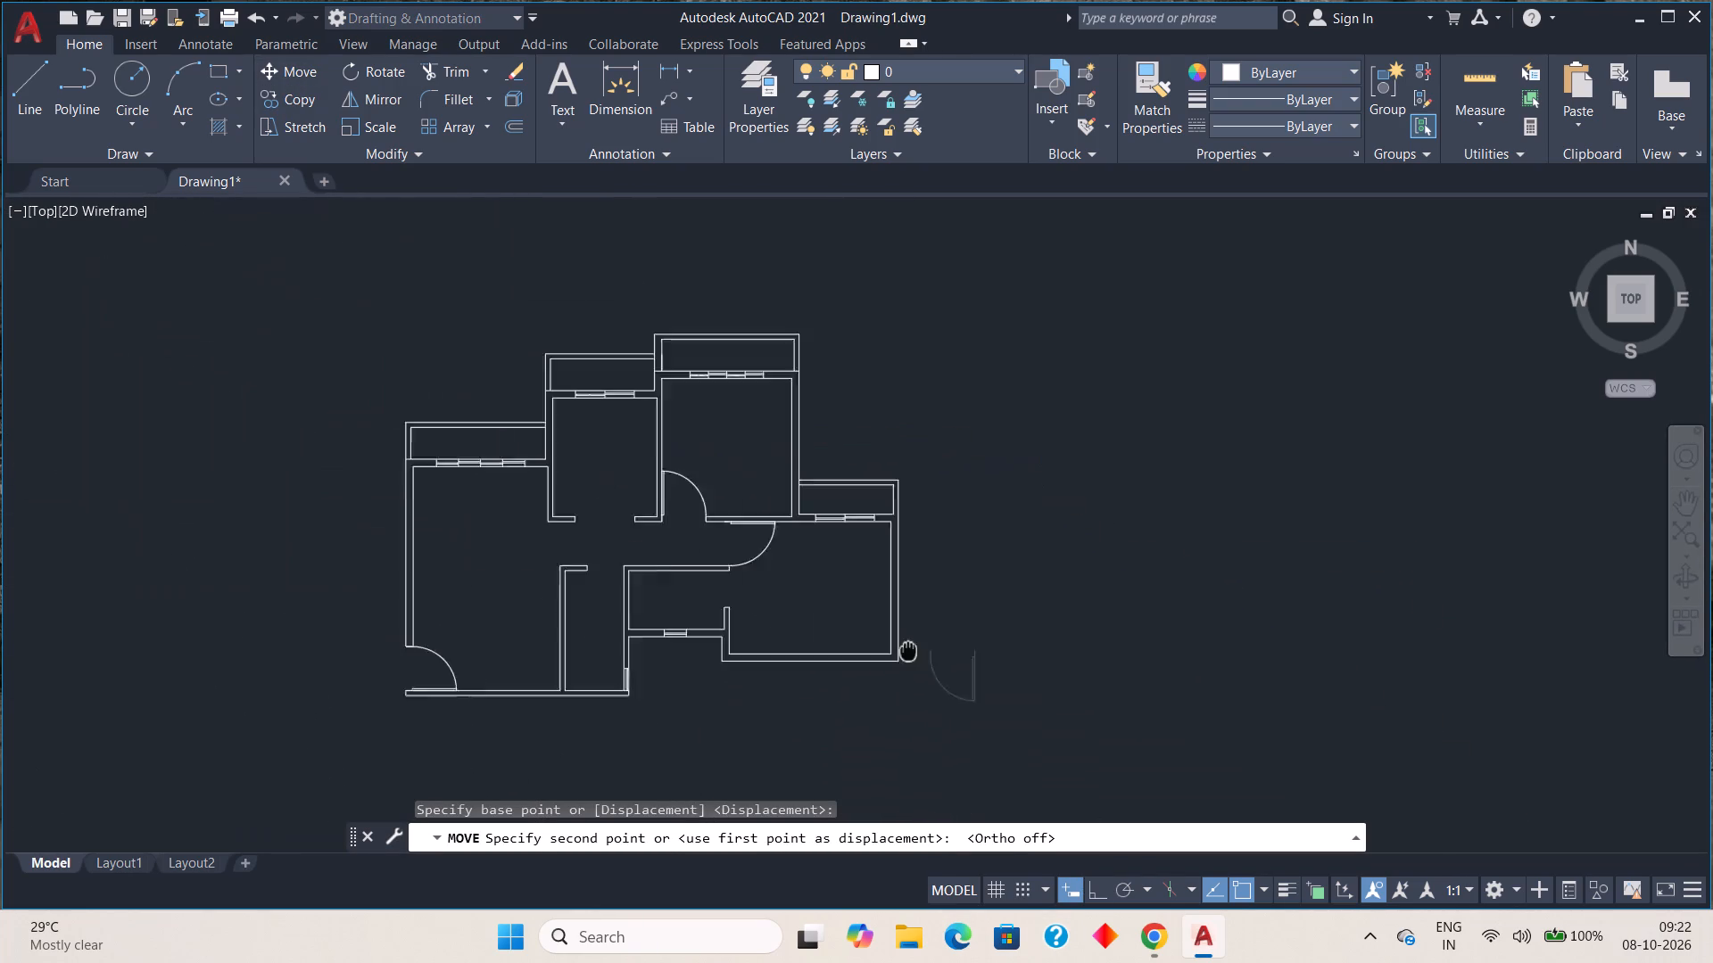
middle_click_drag(971, 671, 1038, 690)
scroll(776, 635, "up", 4)
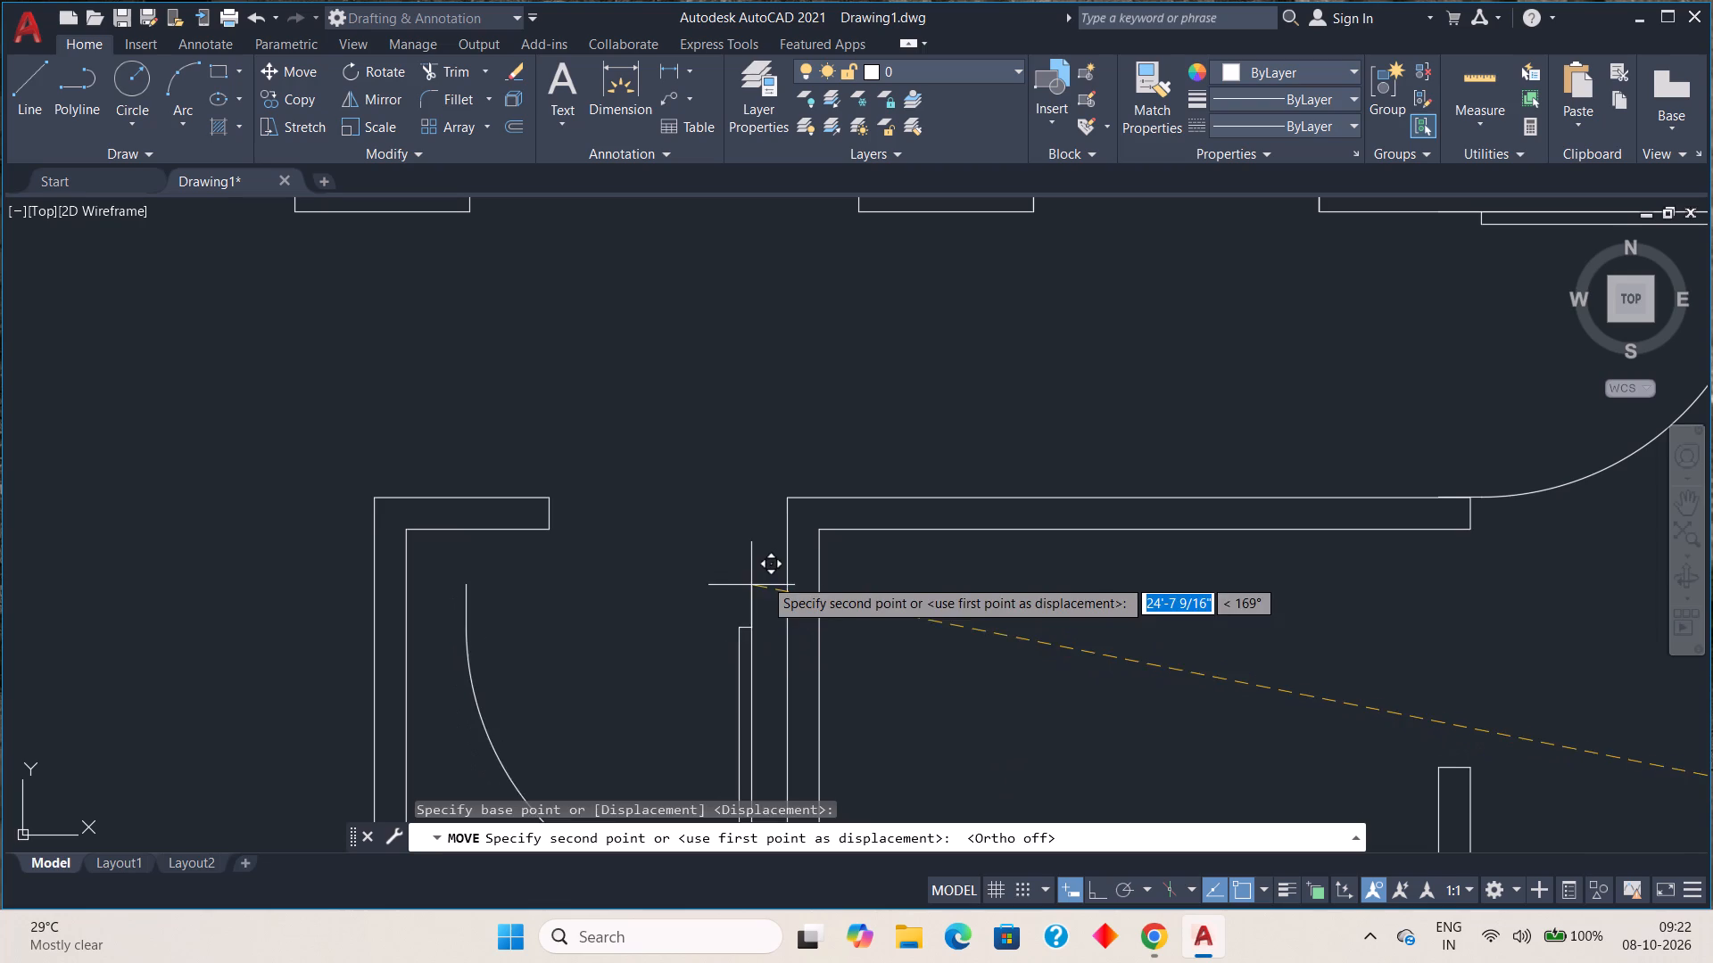
scroll(771, 512, "up", 2)
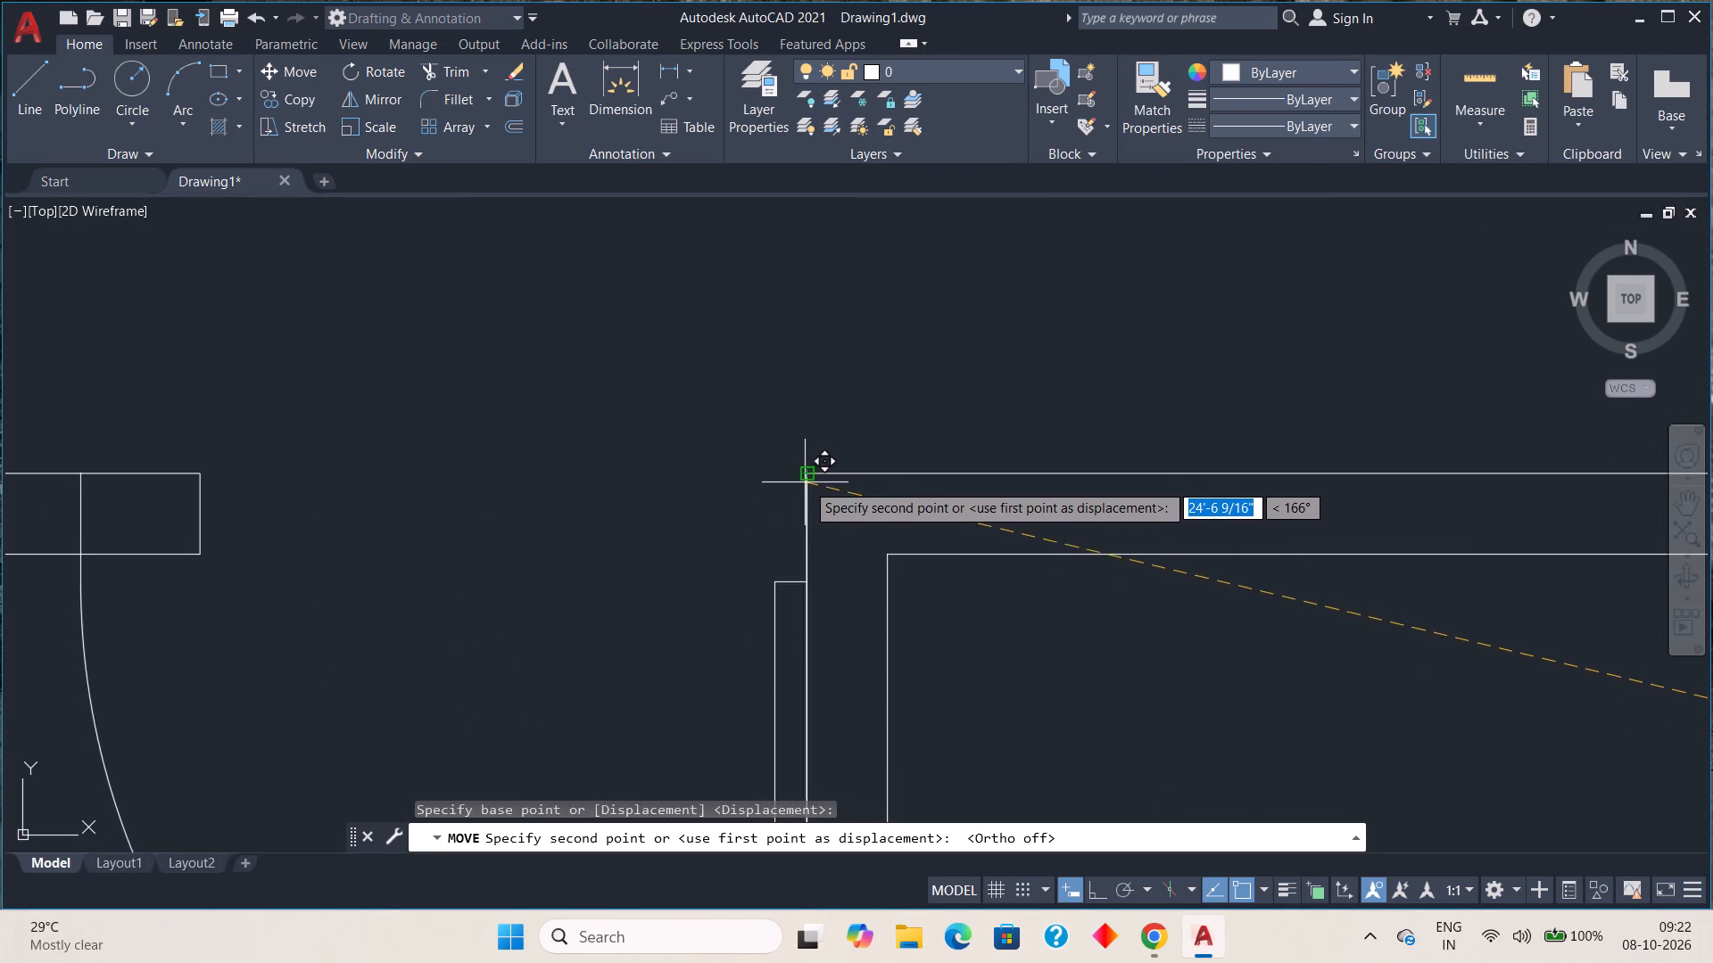
left_click(809, 481)
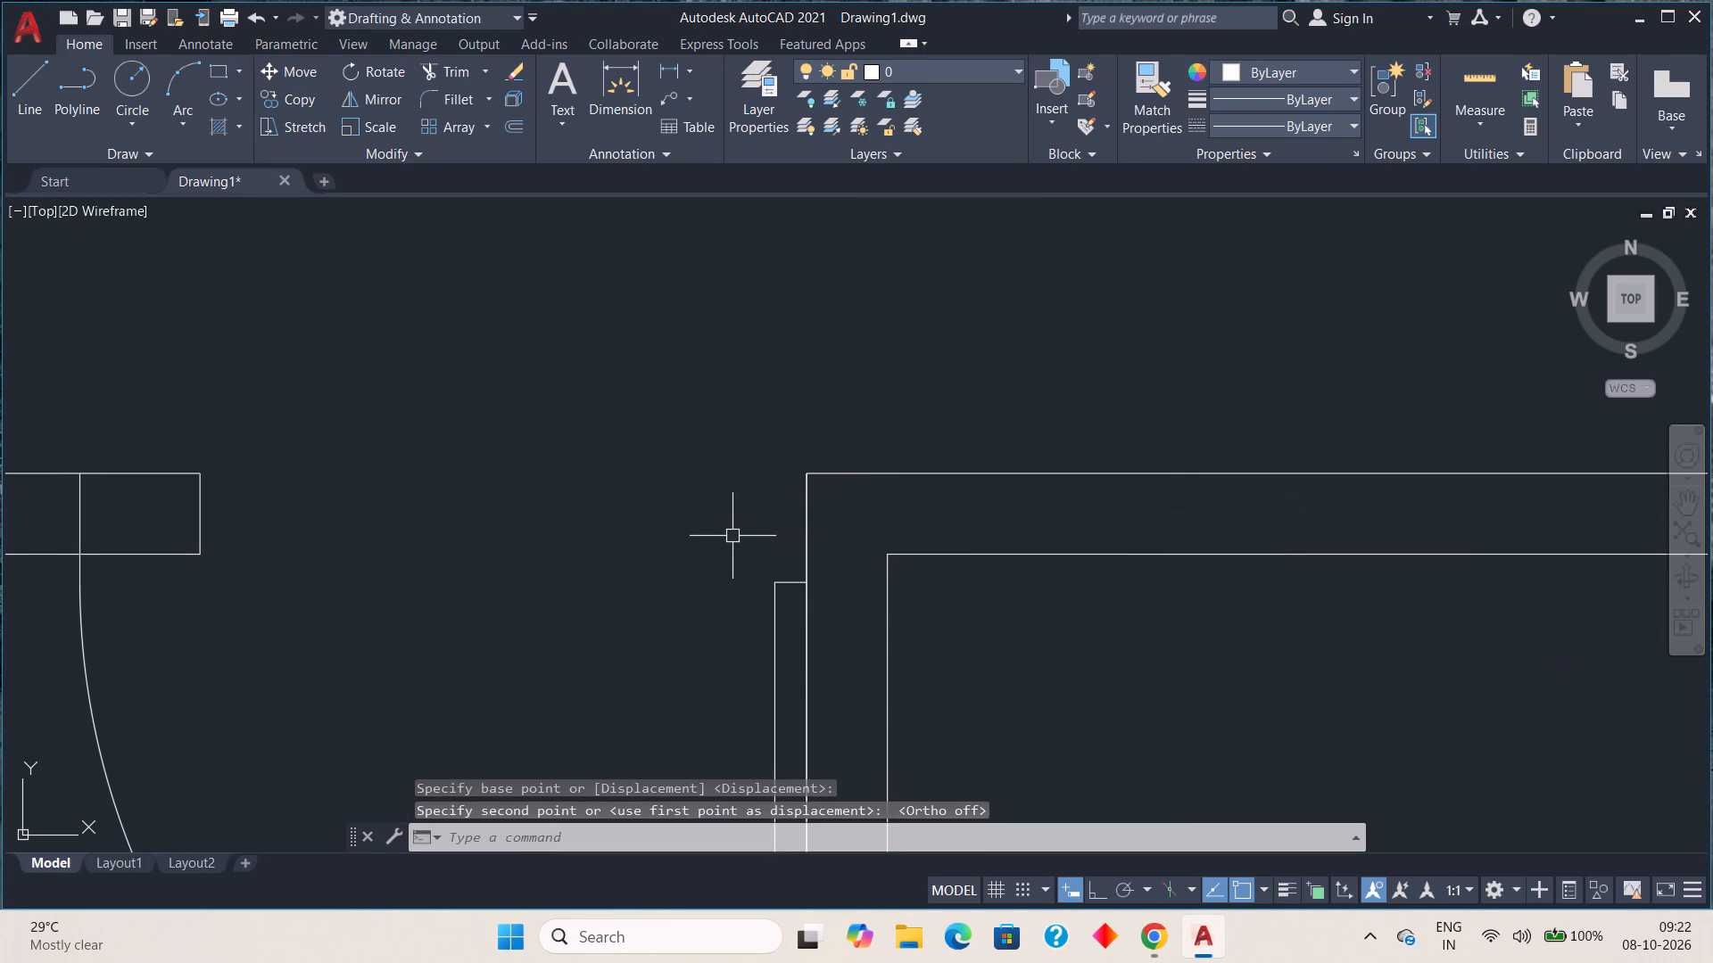
key("Escape")
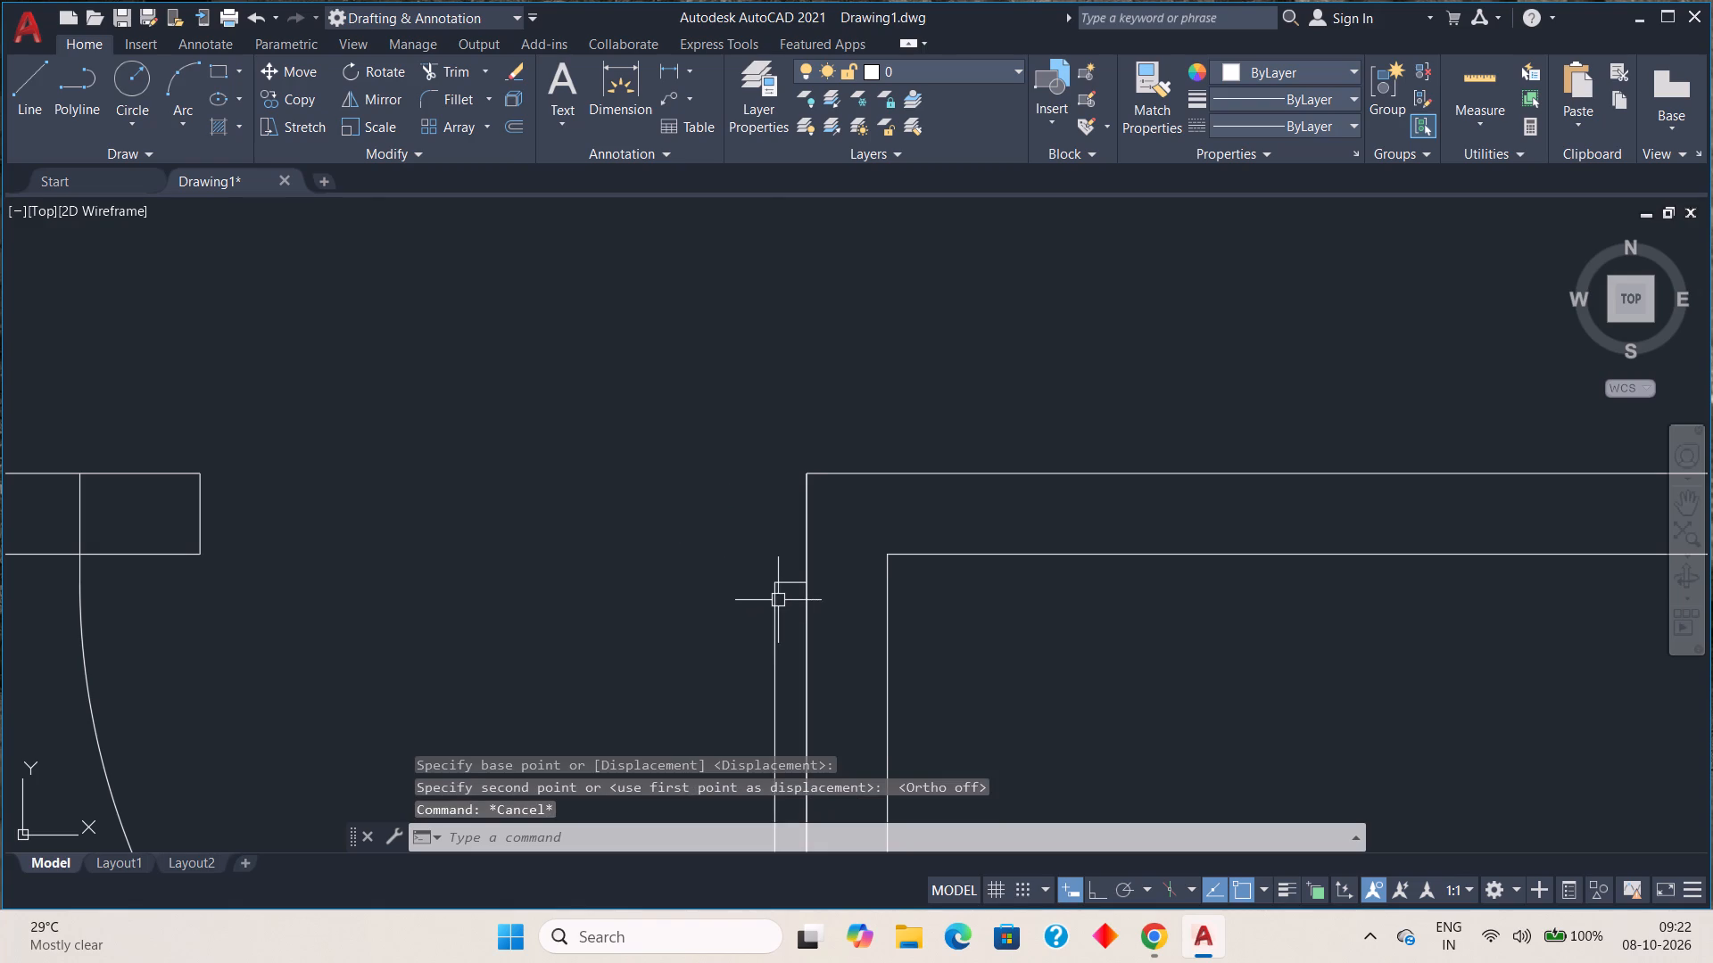
Scale the narrow room's door about its hinge-side wall corner so its arc end meets the end of the opposite wall stub.
left_click(778, 600)
left_click(373, 128)
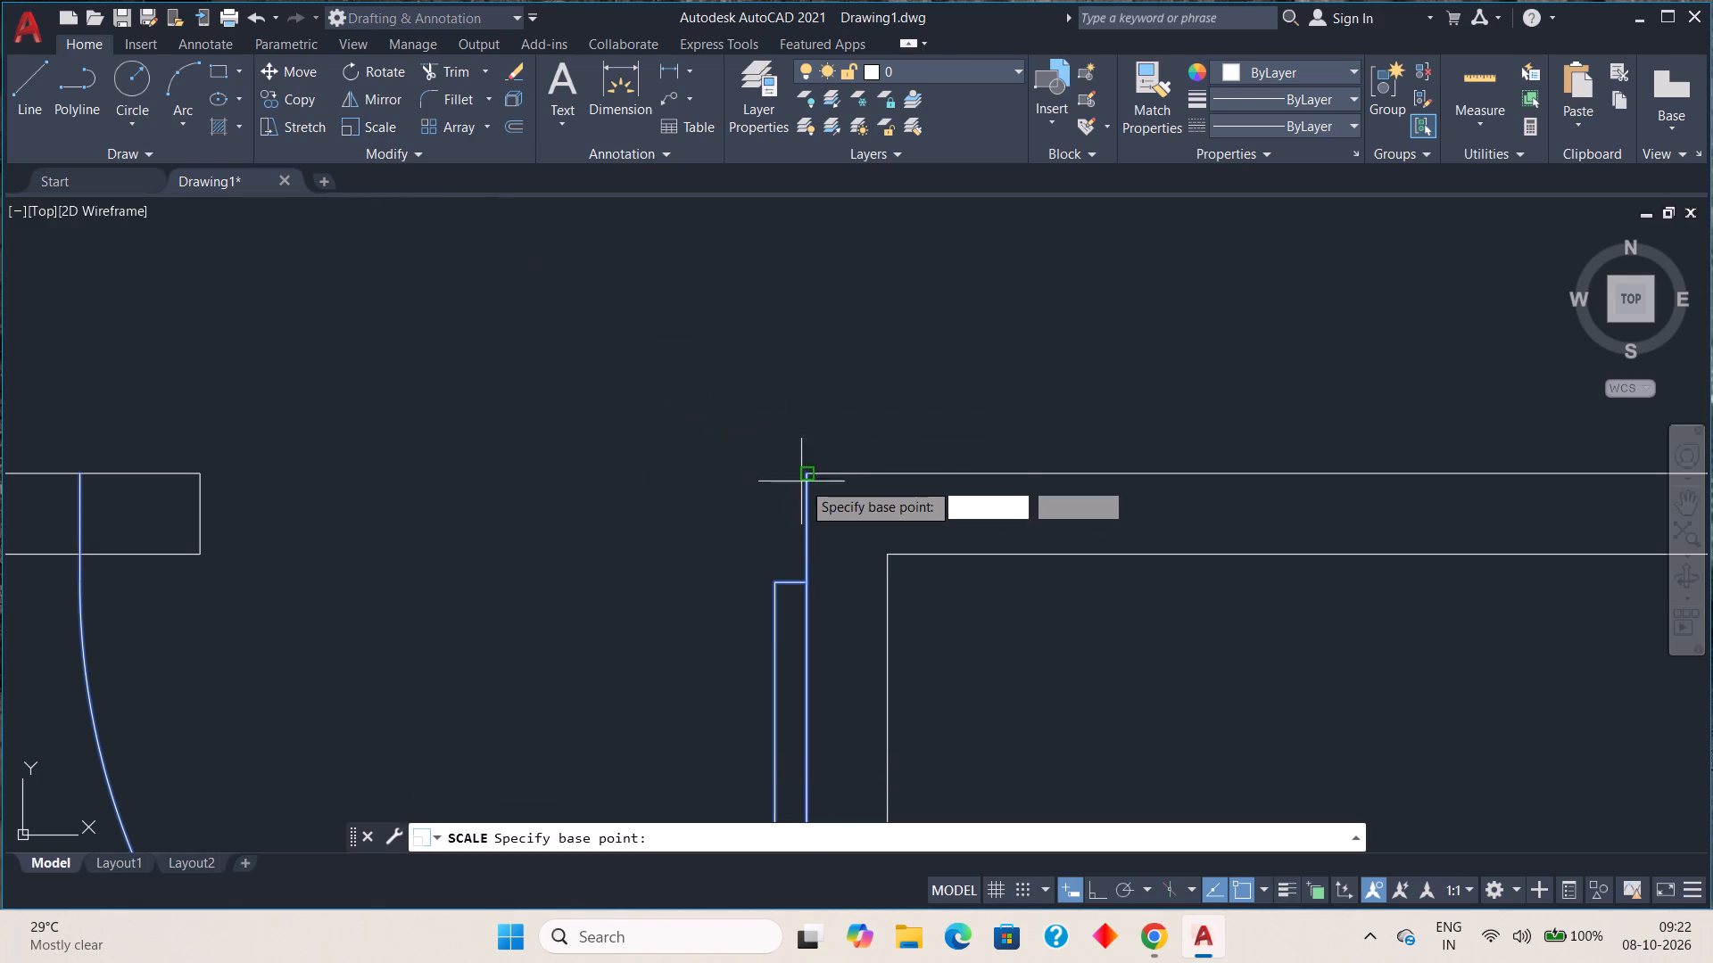
left_click(804, 480)
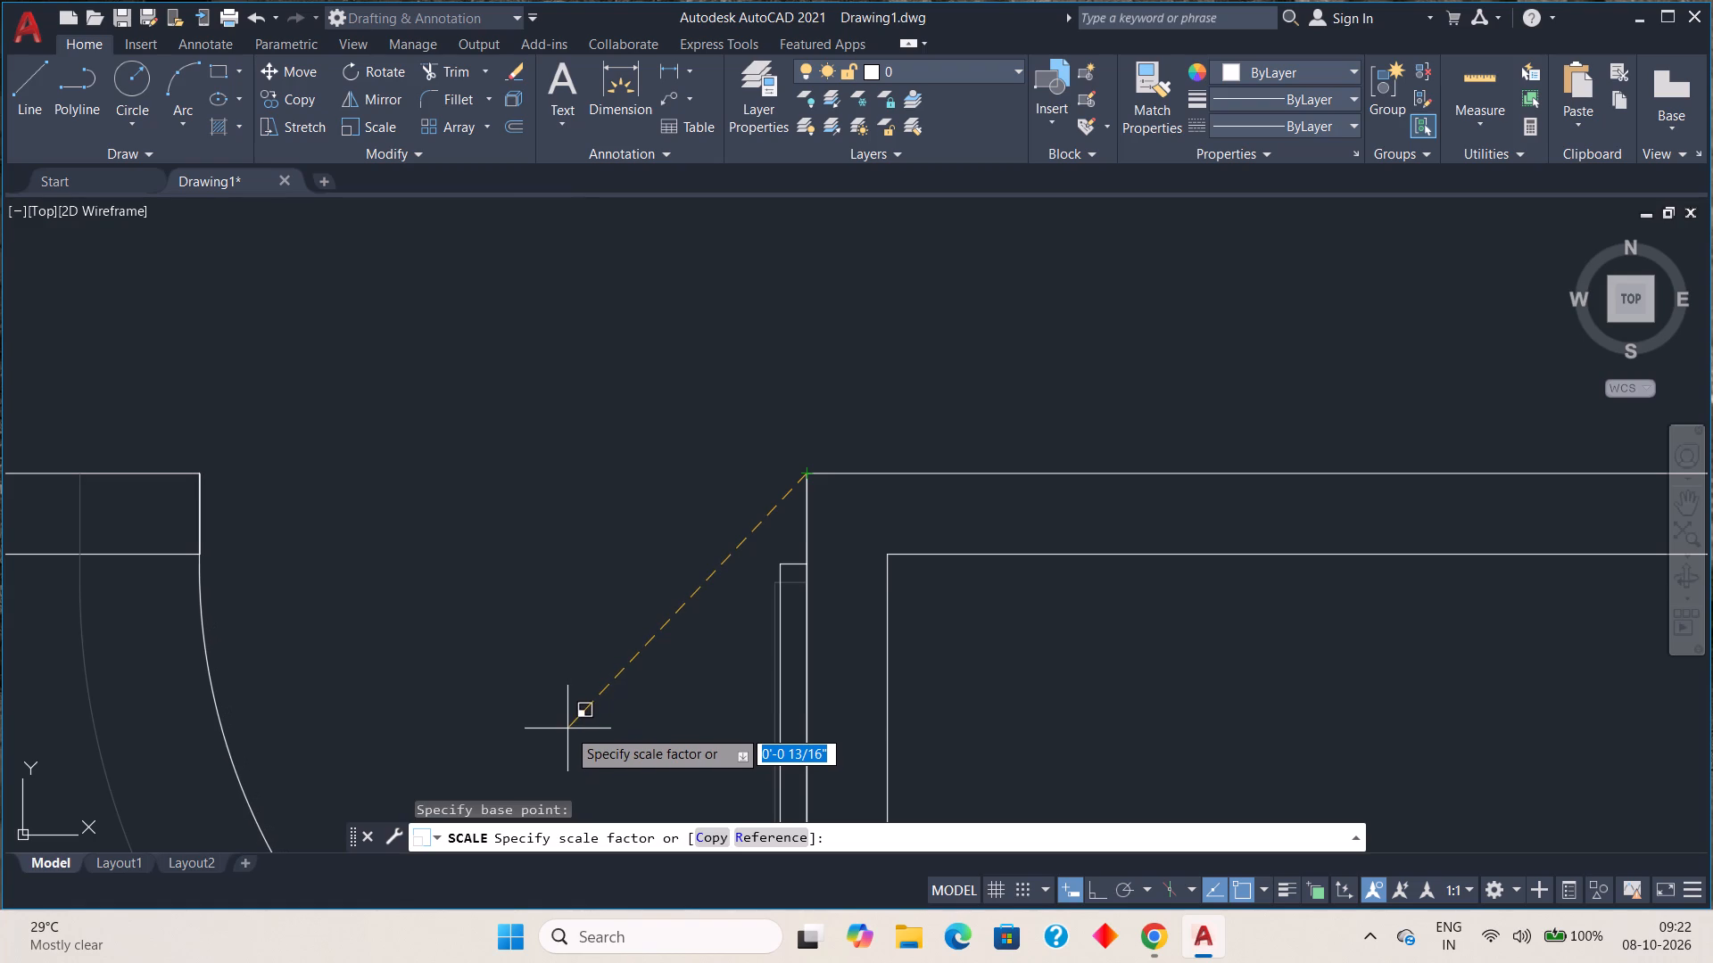
left_click(567, 728)
scroll(286, 531, "up", 3)
scroll(471, 633, "down", 1)
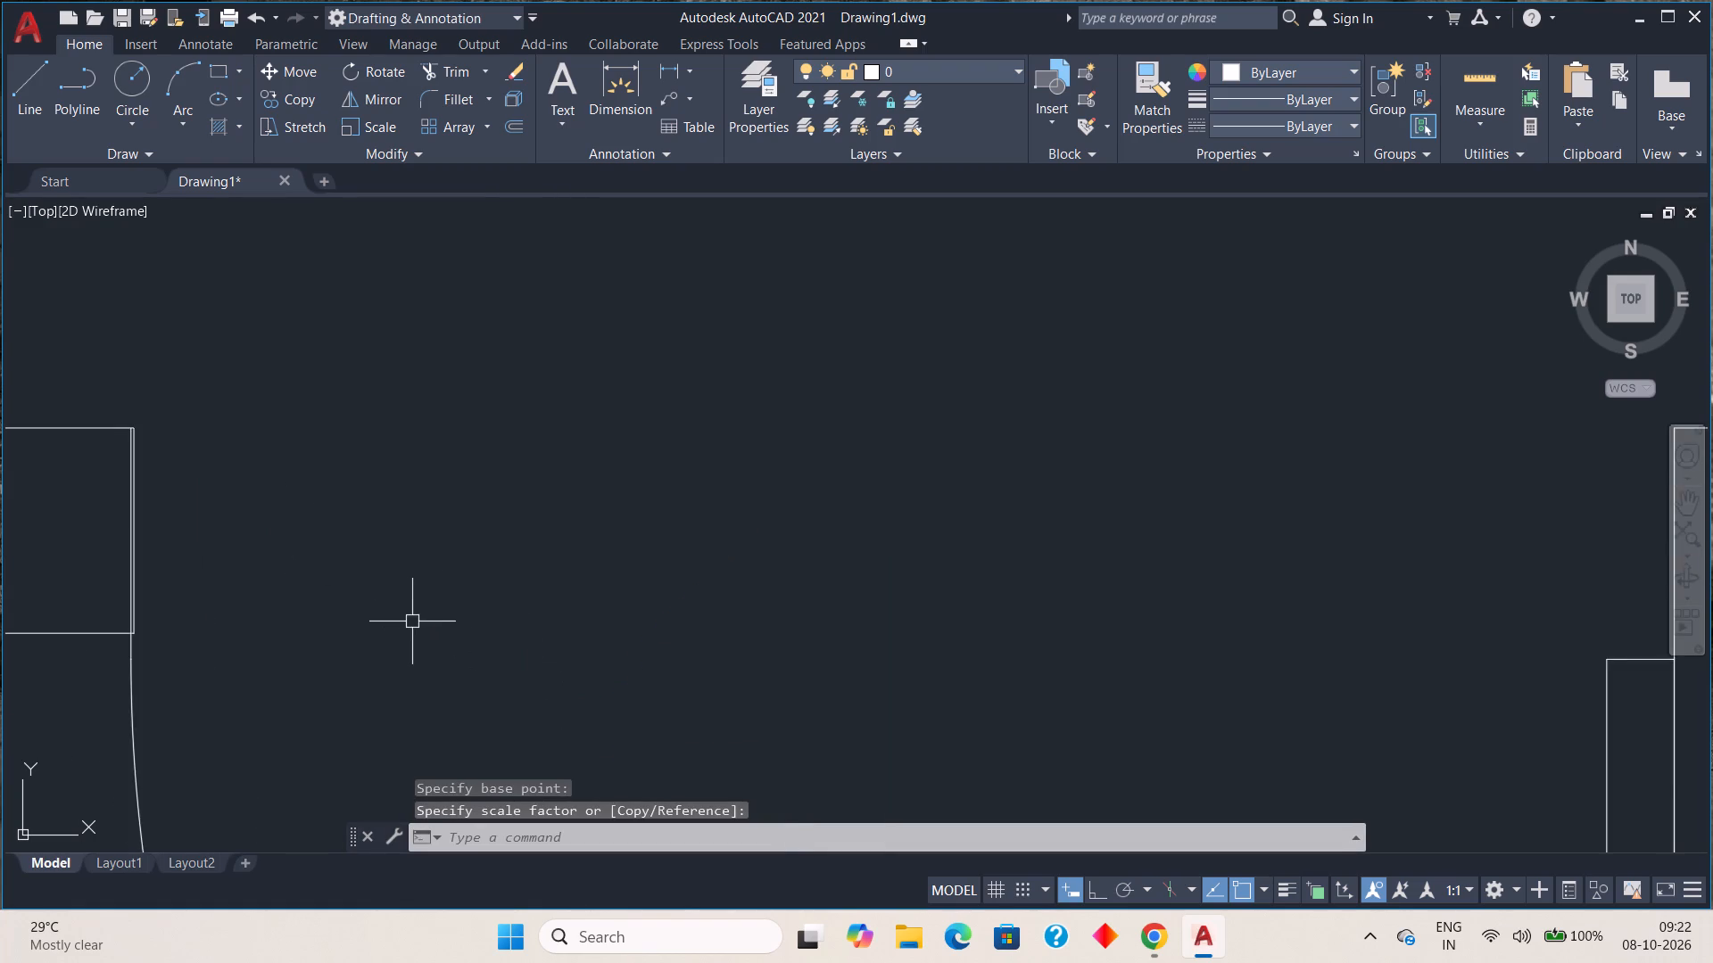
middle_click_drag(411, 633, 782, 659)
scroll(501, 559, "up", 2)
scroll(501, 557, "down", 6)
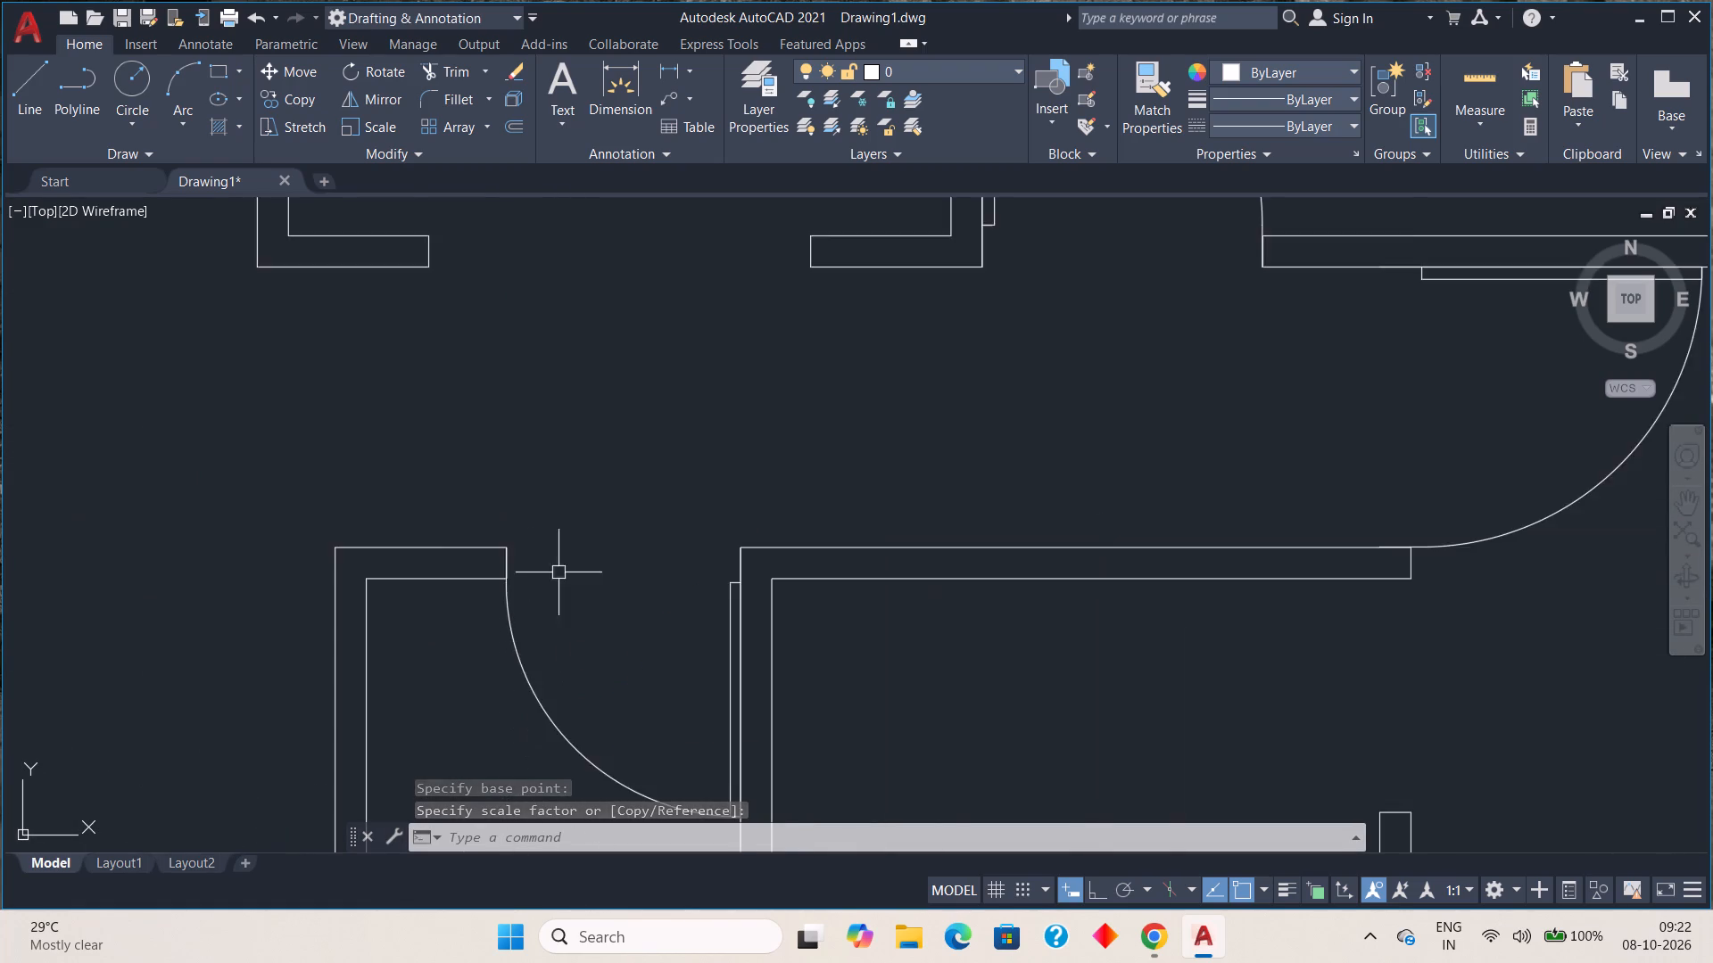
scroll(671, 572, "down", 1)
middle_click_drag(654, 683, 657, 424)
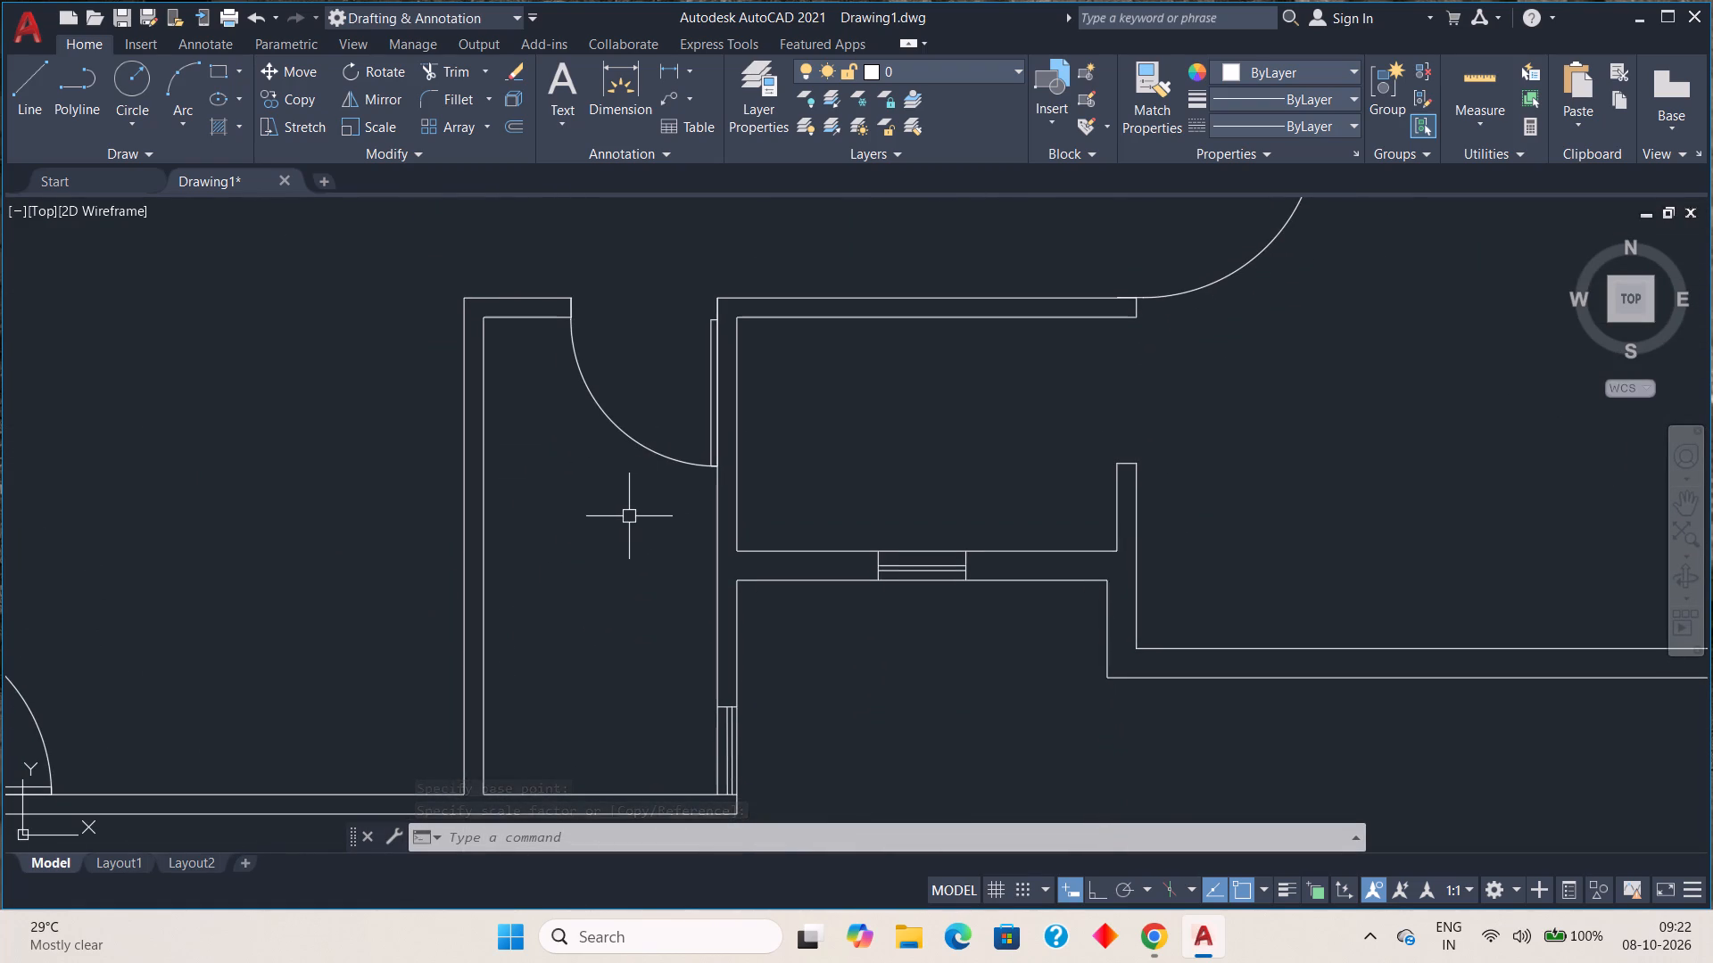
key("Escape")
Copy the narrow room's scaled door from its upper hinge-side endpoint into the empty space of the small room to the east.
left_click(652, 452)
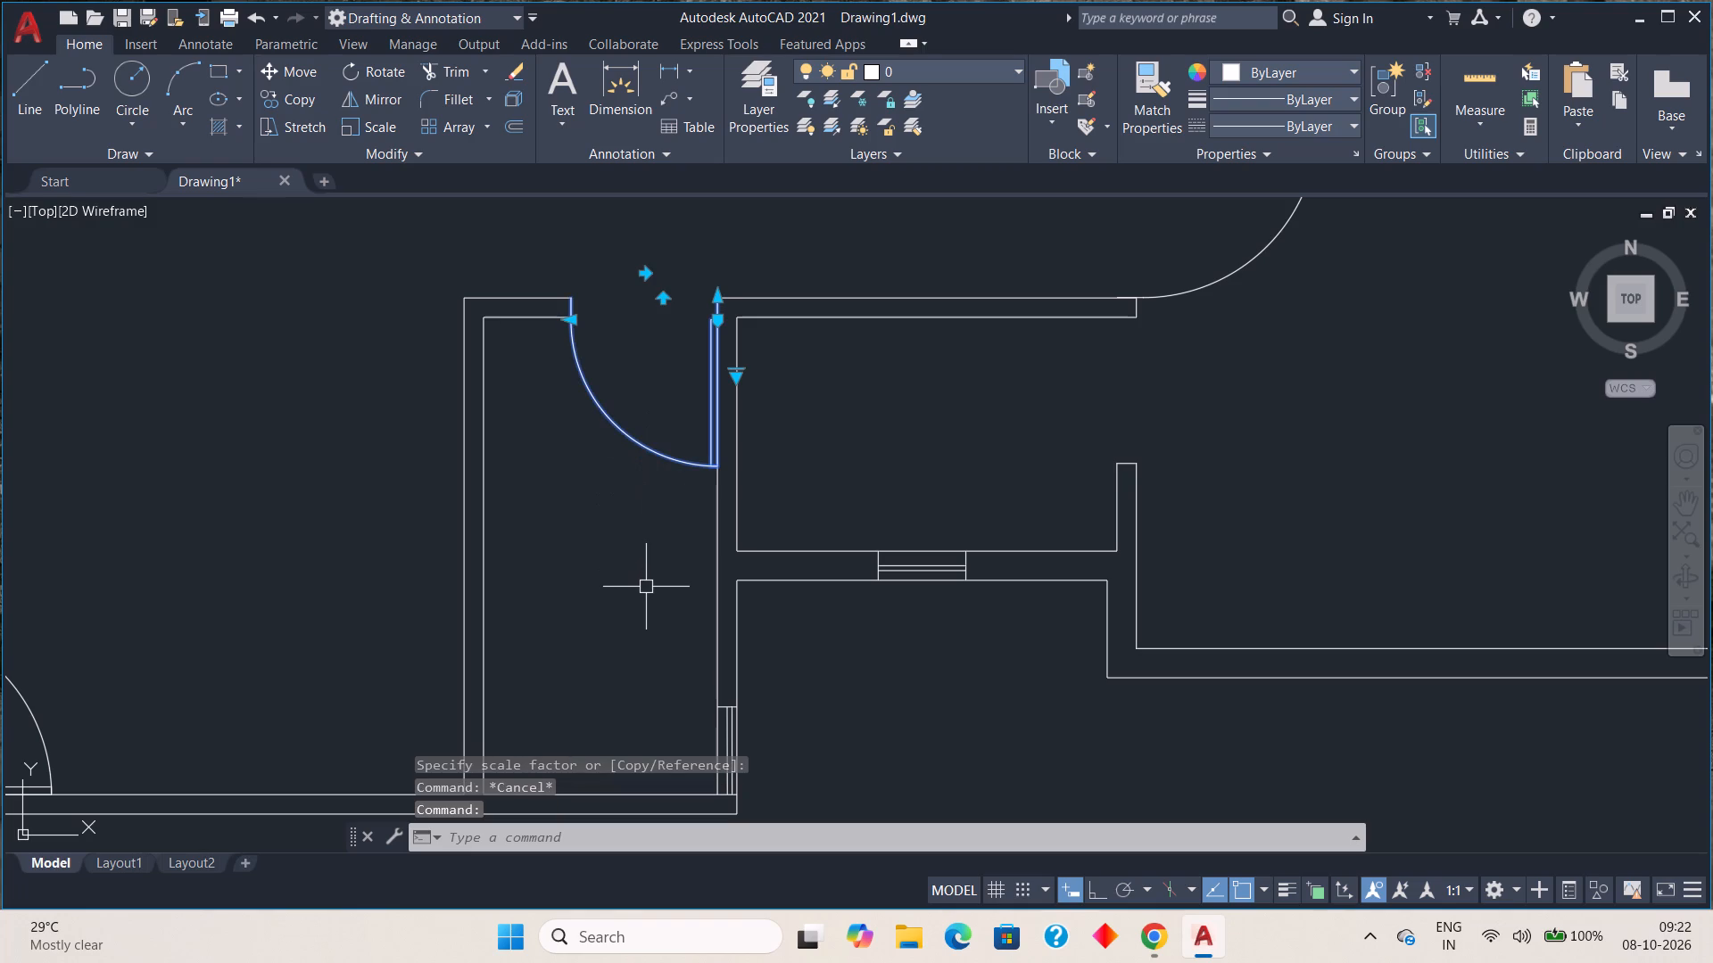
key("c")
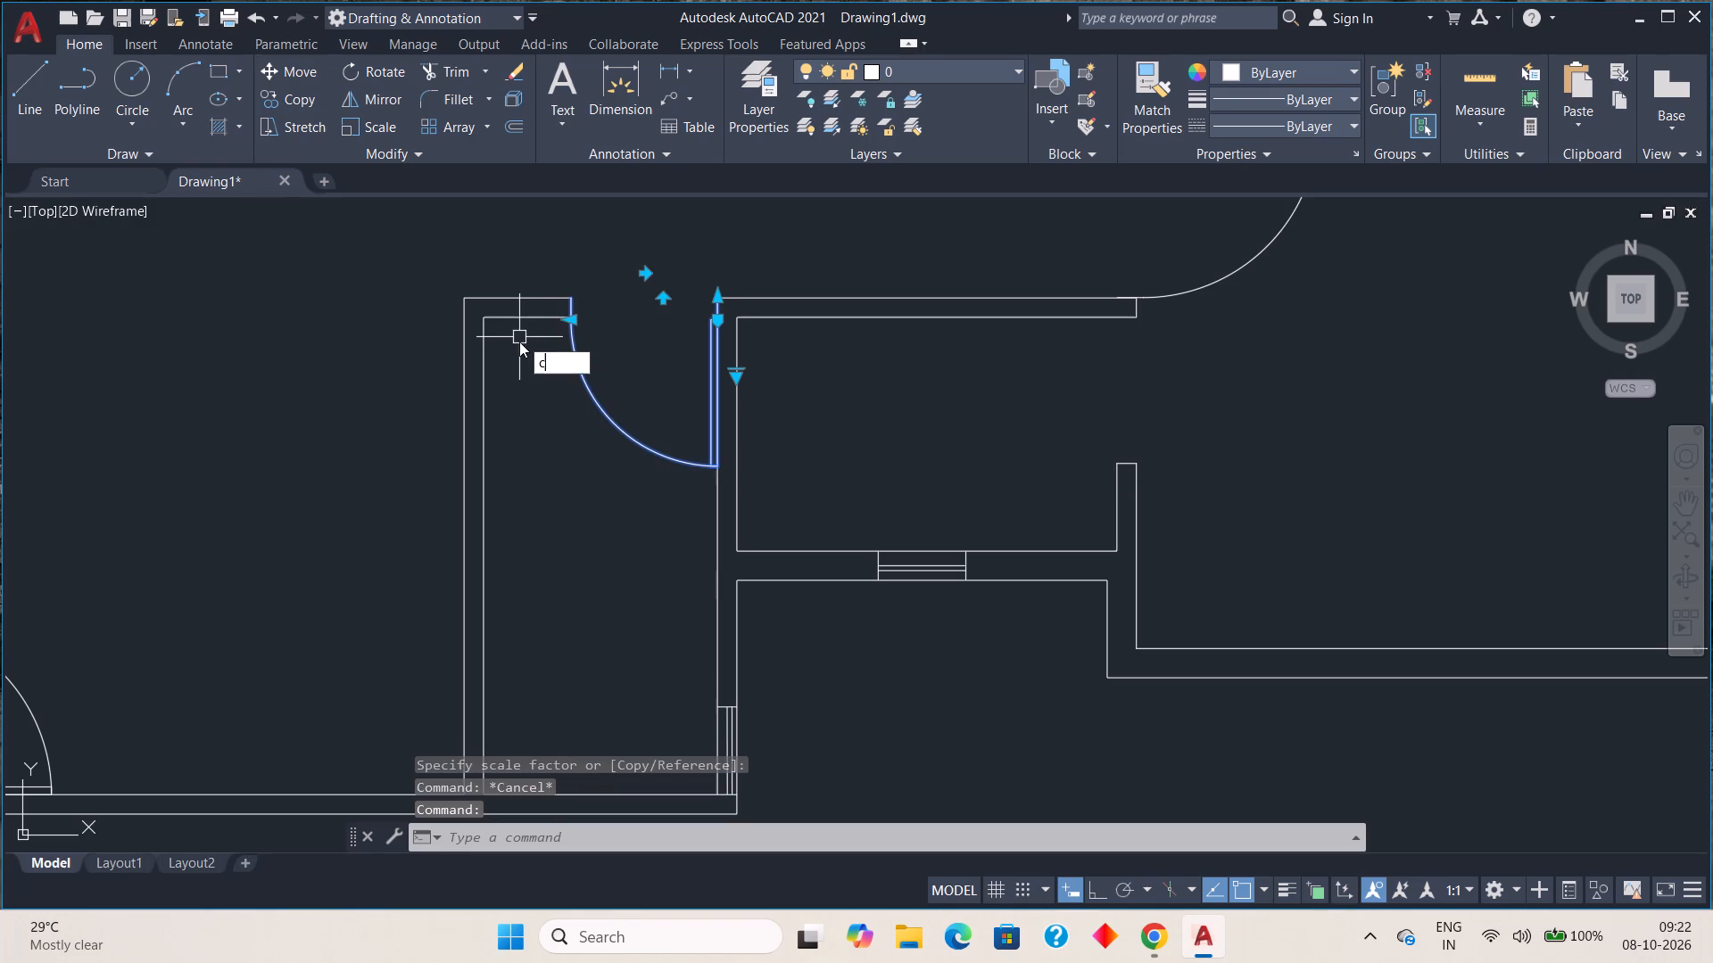
key("o")
key("space")
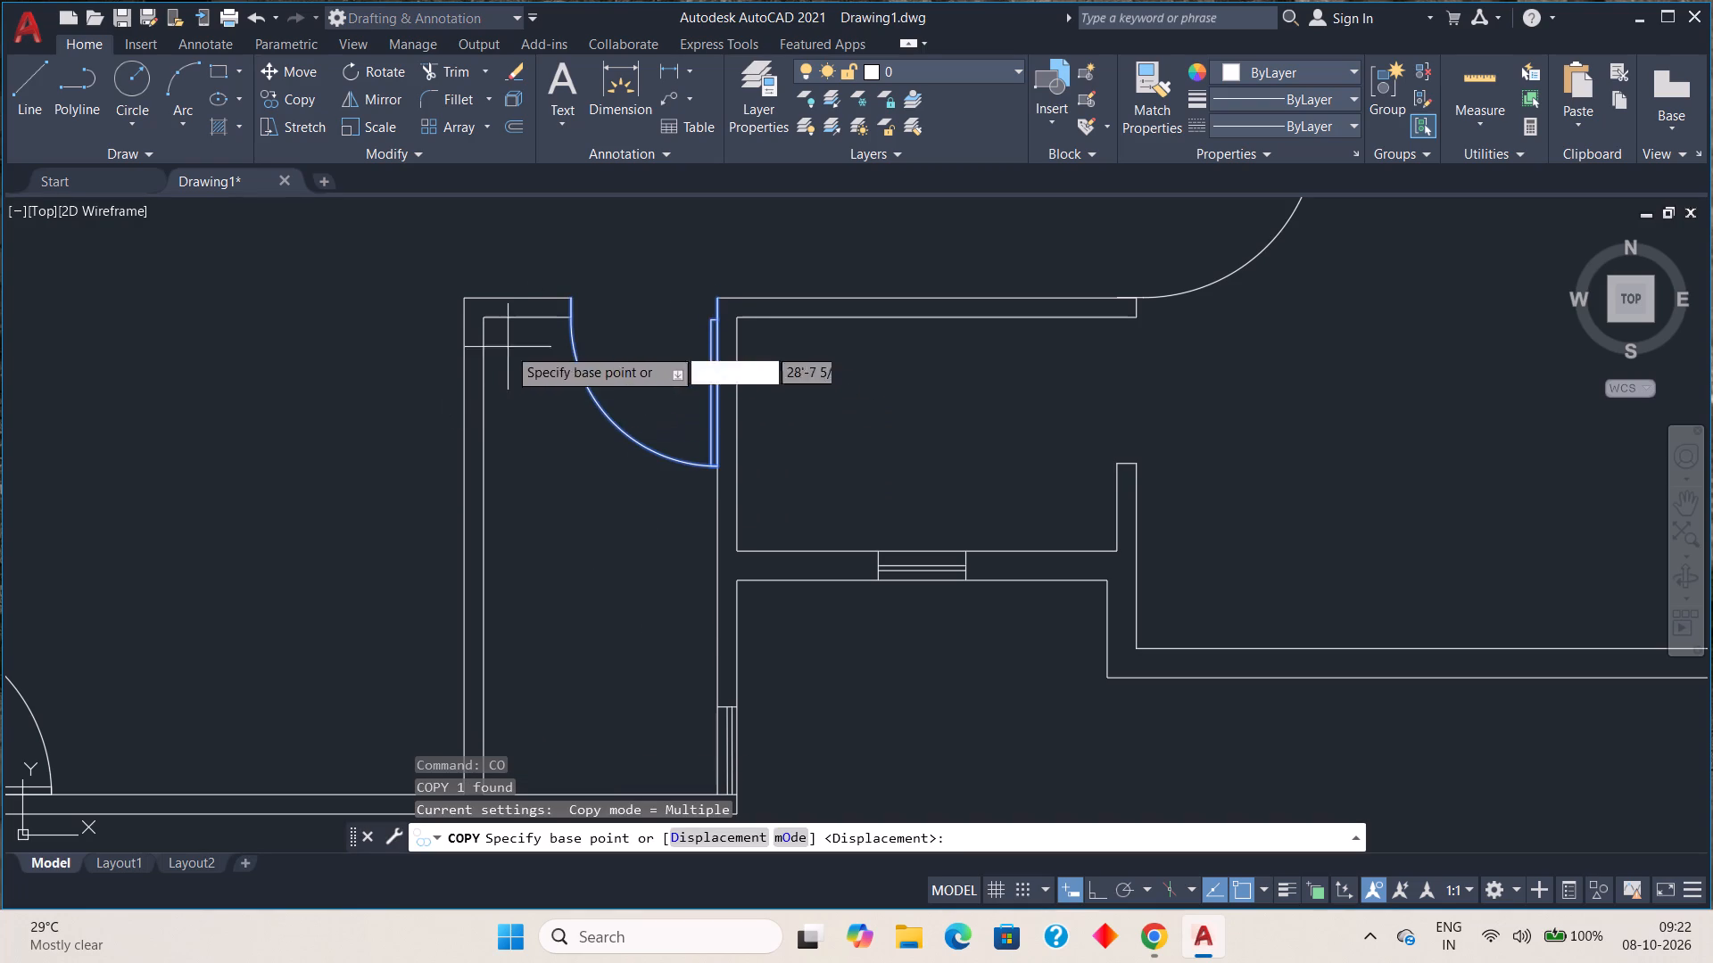
scroll(715, 309, "up", 3)
left_click(716, 273)
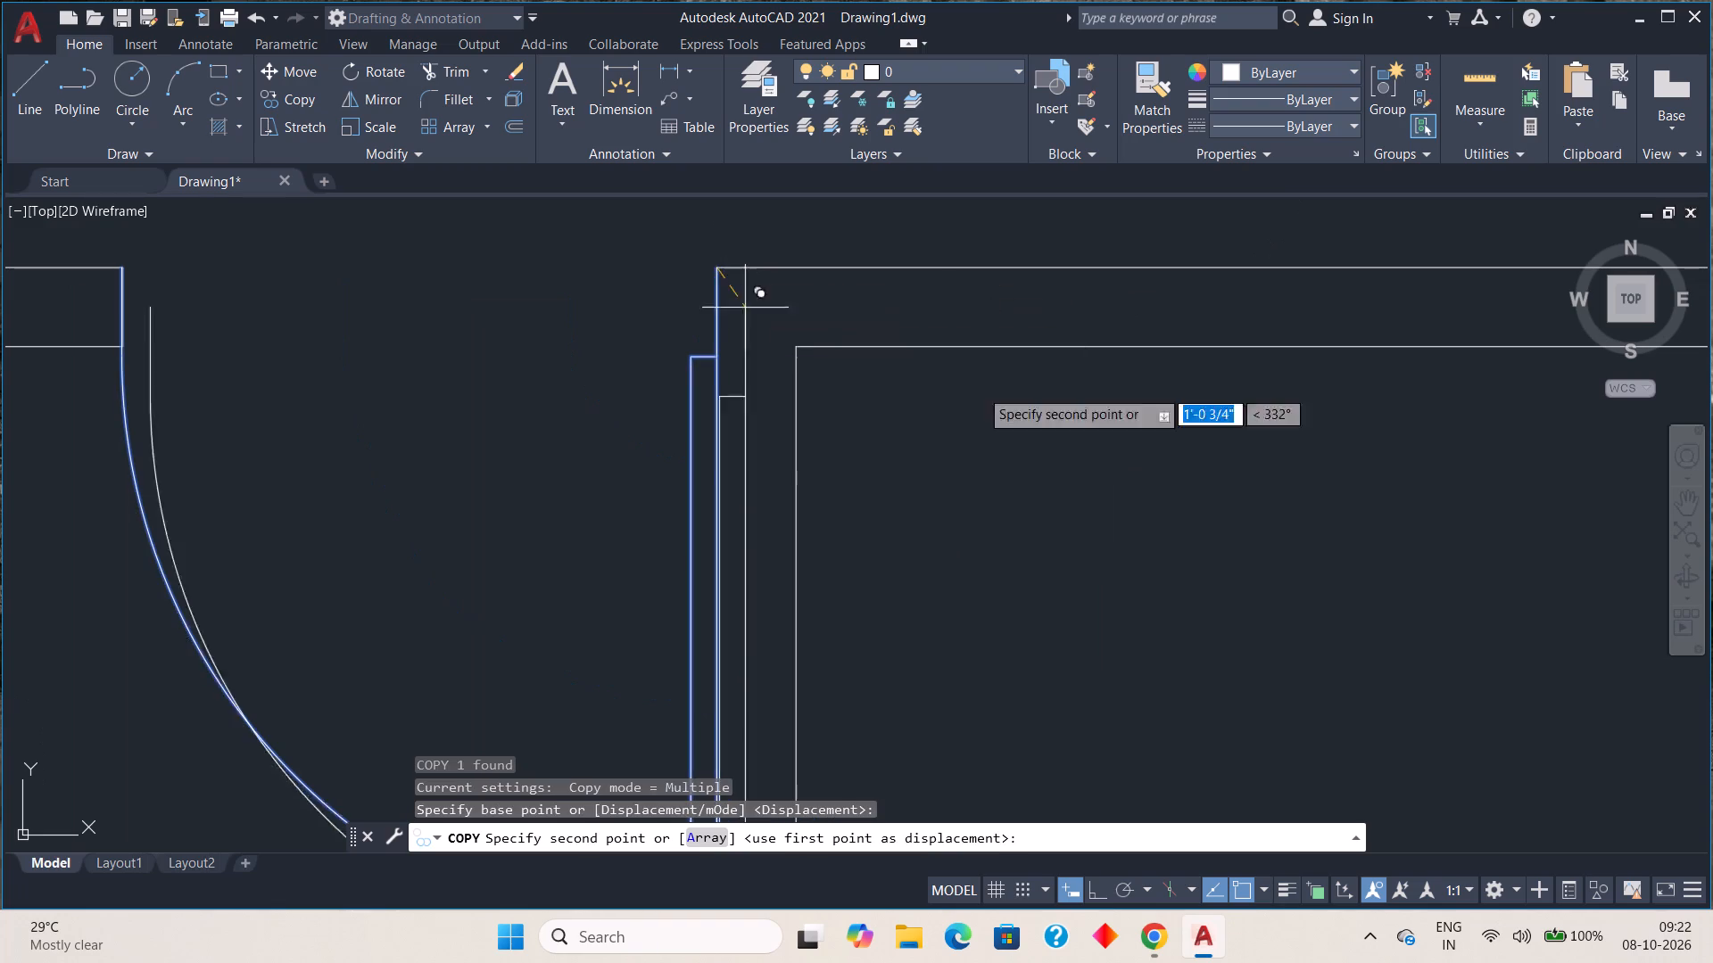
scroll(1253, 454, "down", 2)
middle_click_drag(1365, 468, 796, 460)
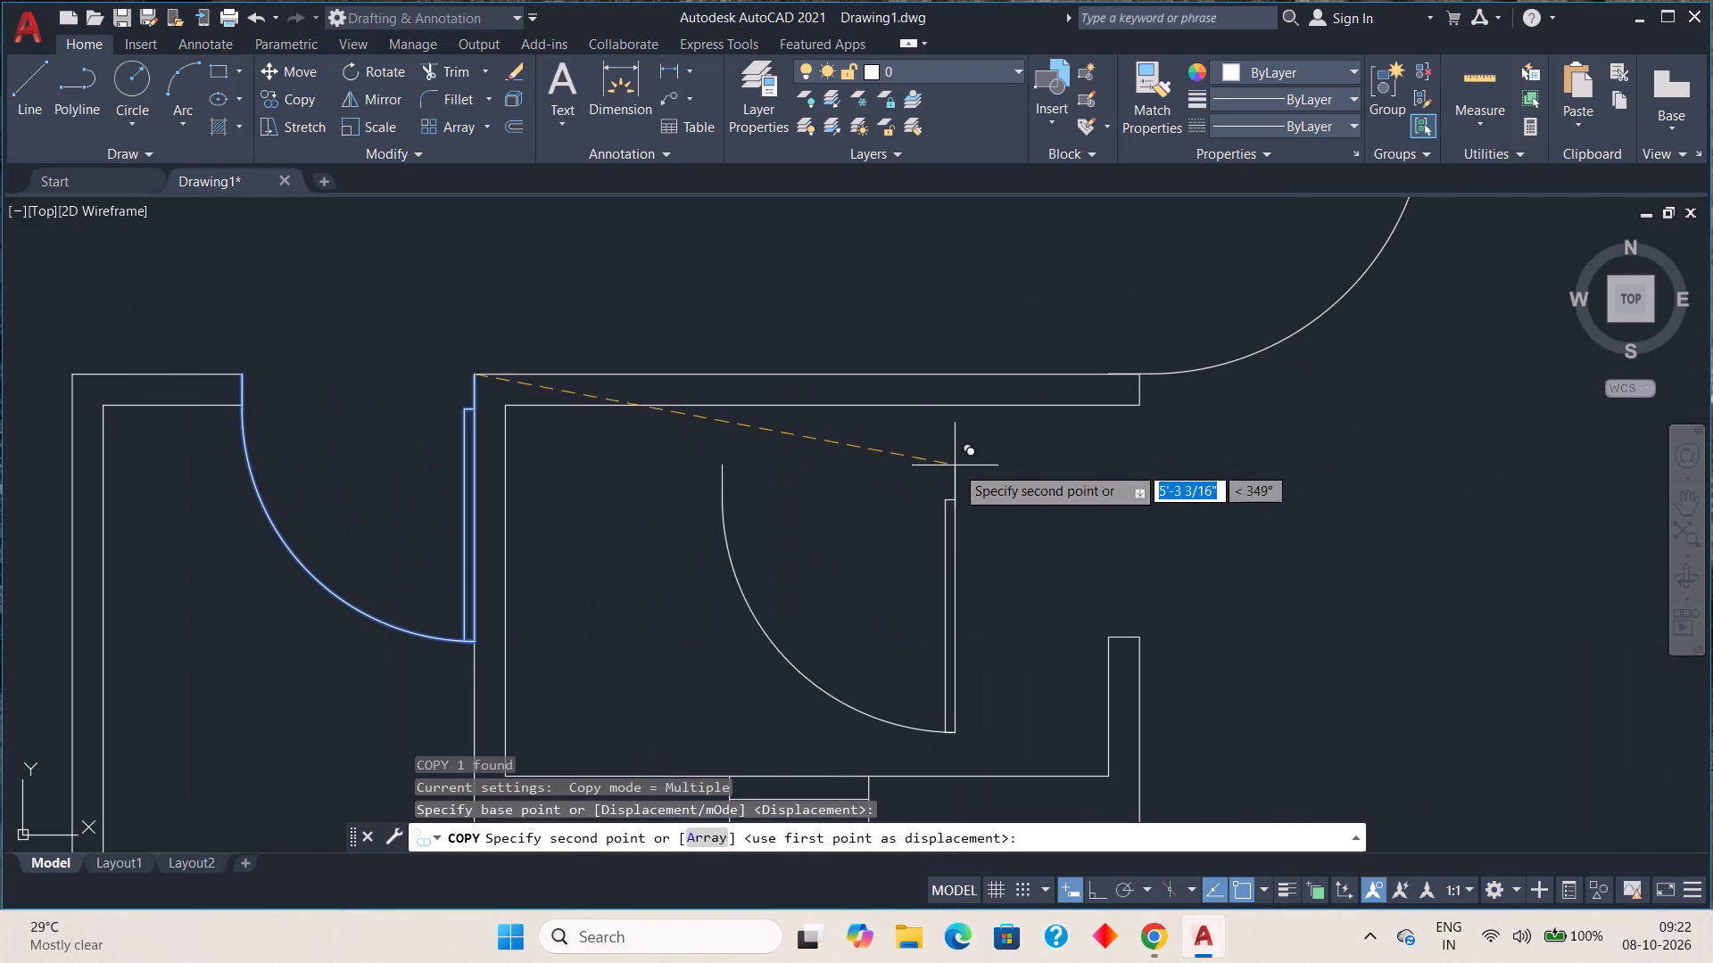
left_click(1017, 470)
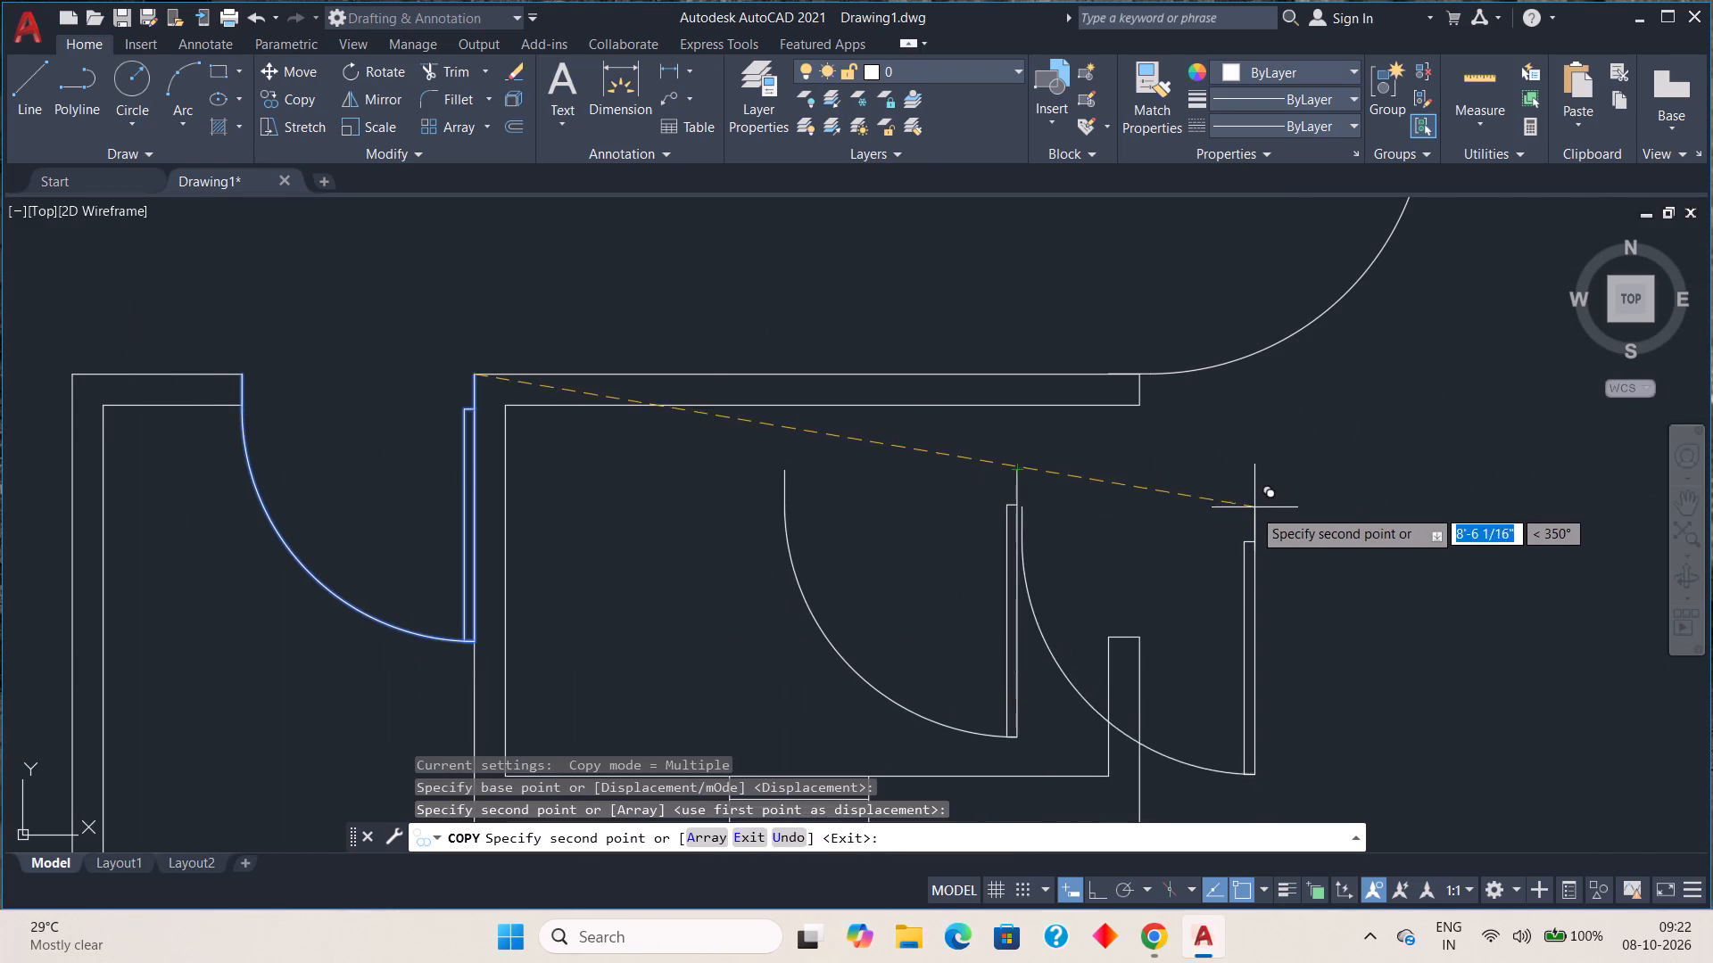
key("Escape")
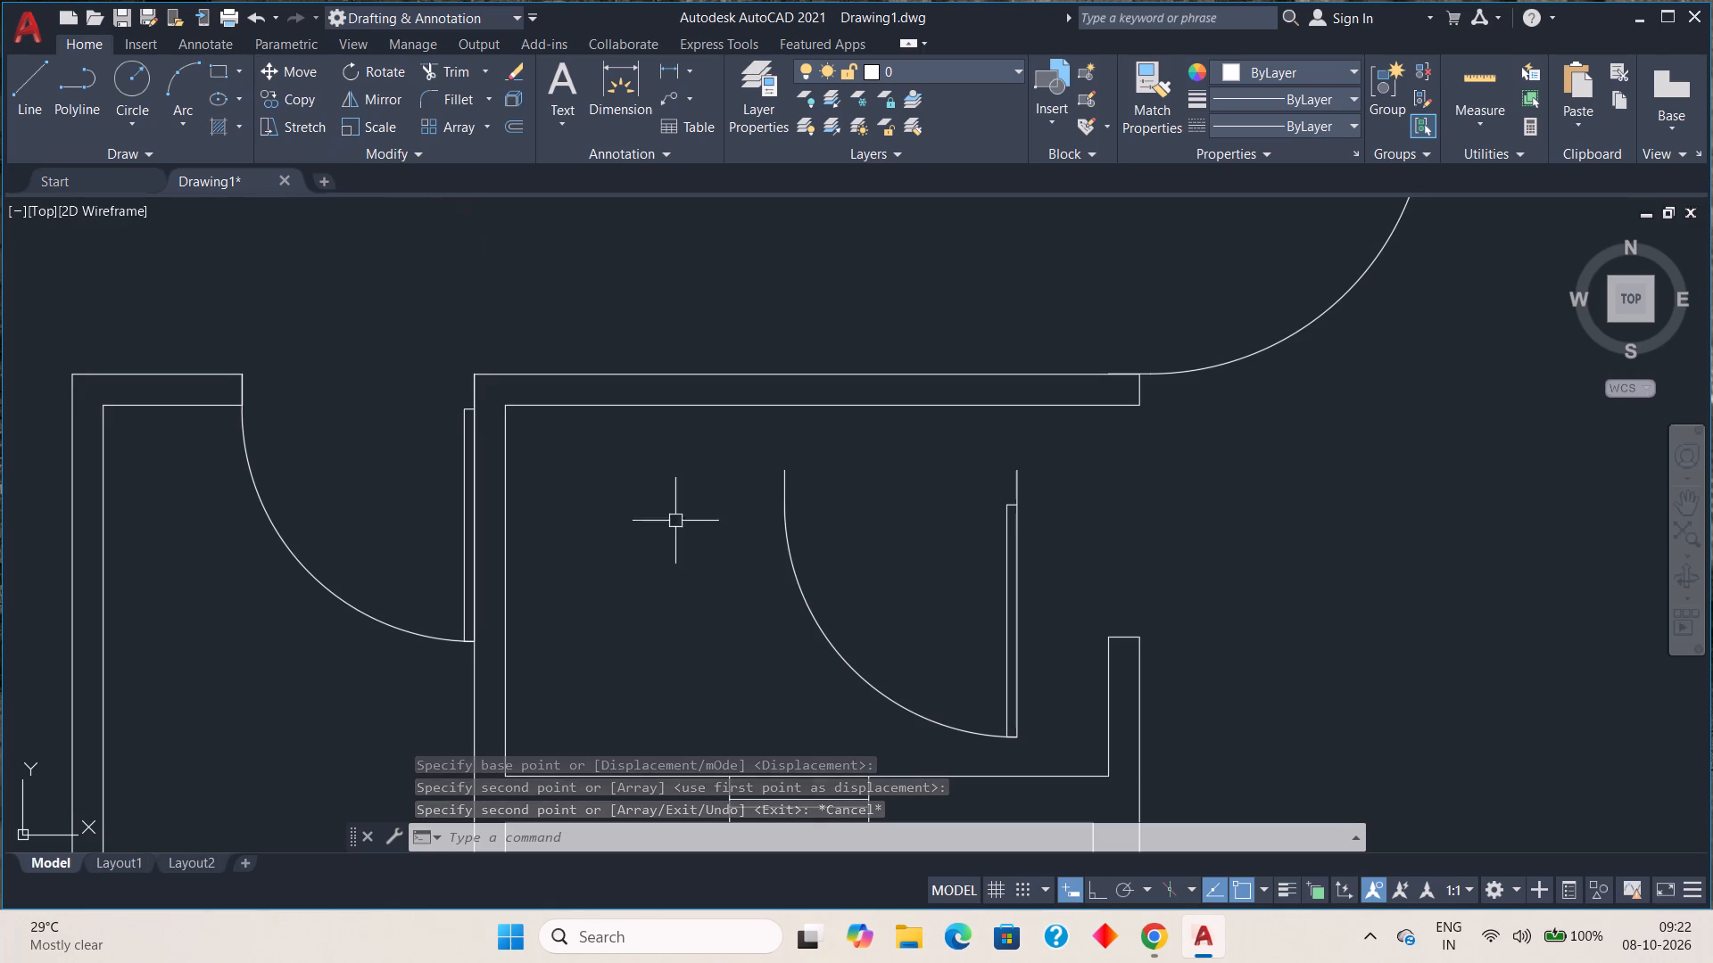
Flip the small room's door copy horizontally so its leaf hangs on the west side and its arc curves to the east.
left_click(795, 570)
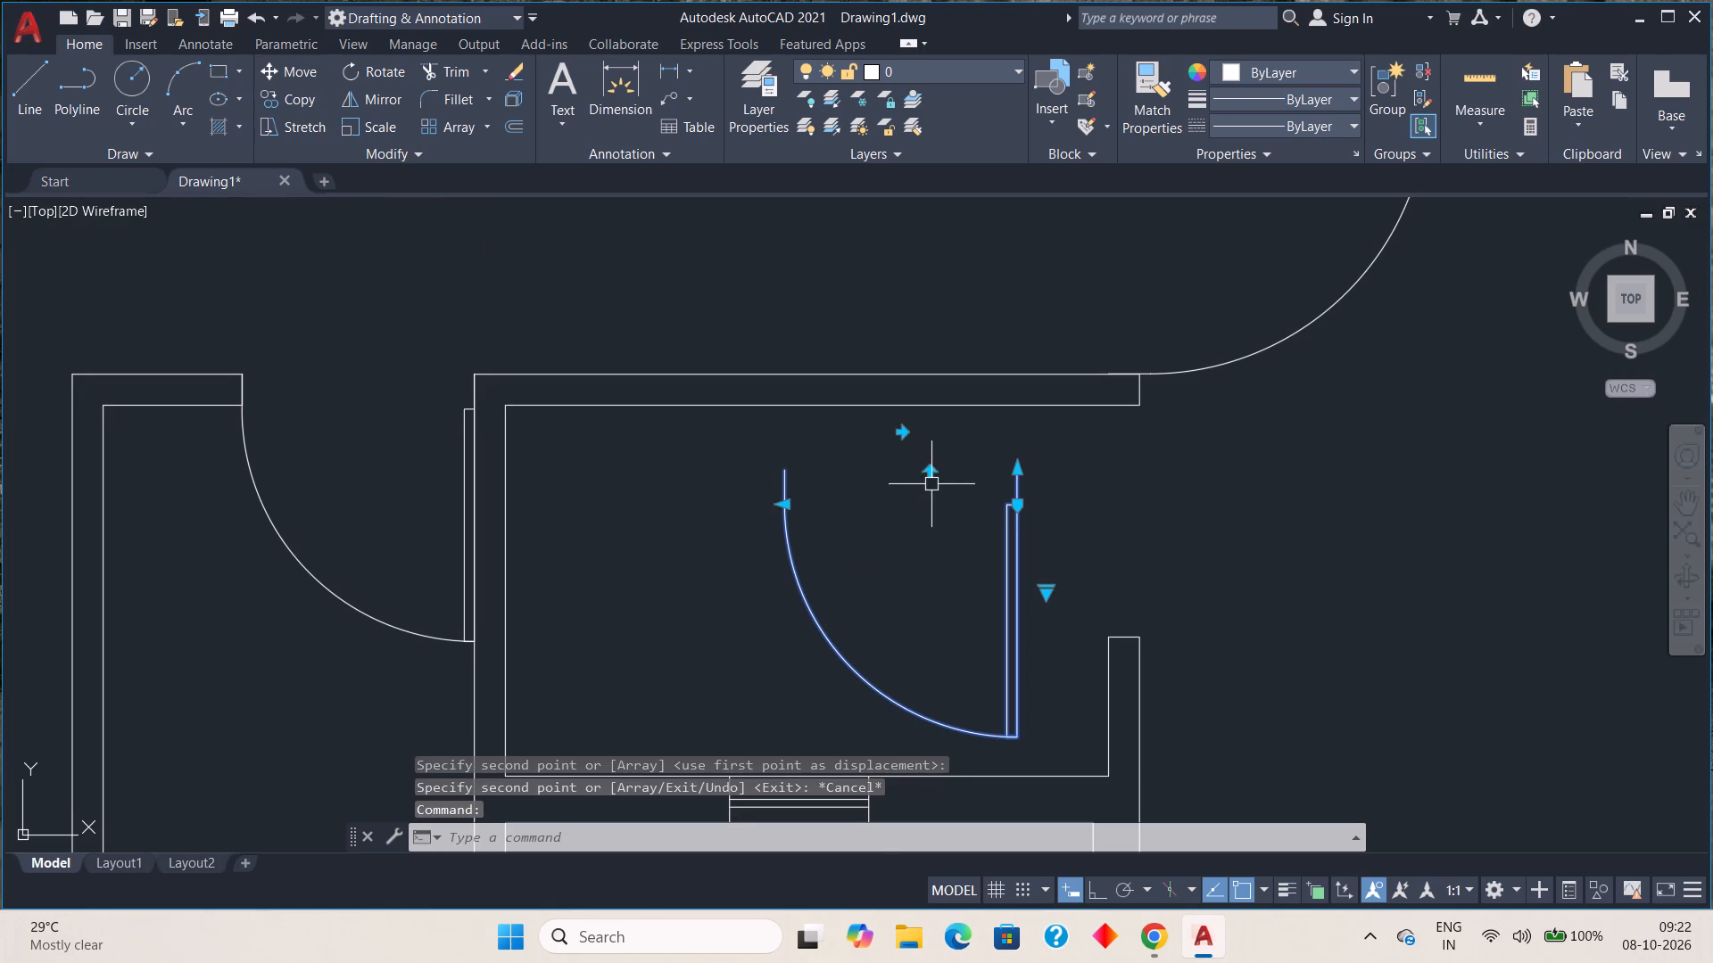
left_click(929, 474)
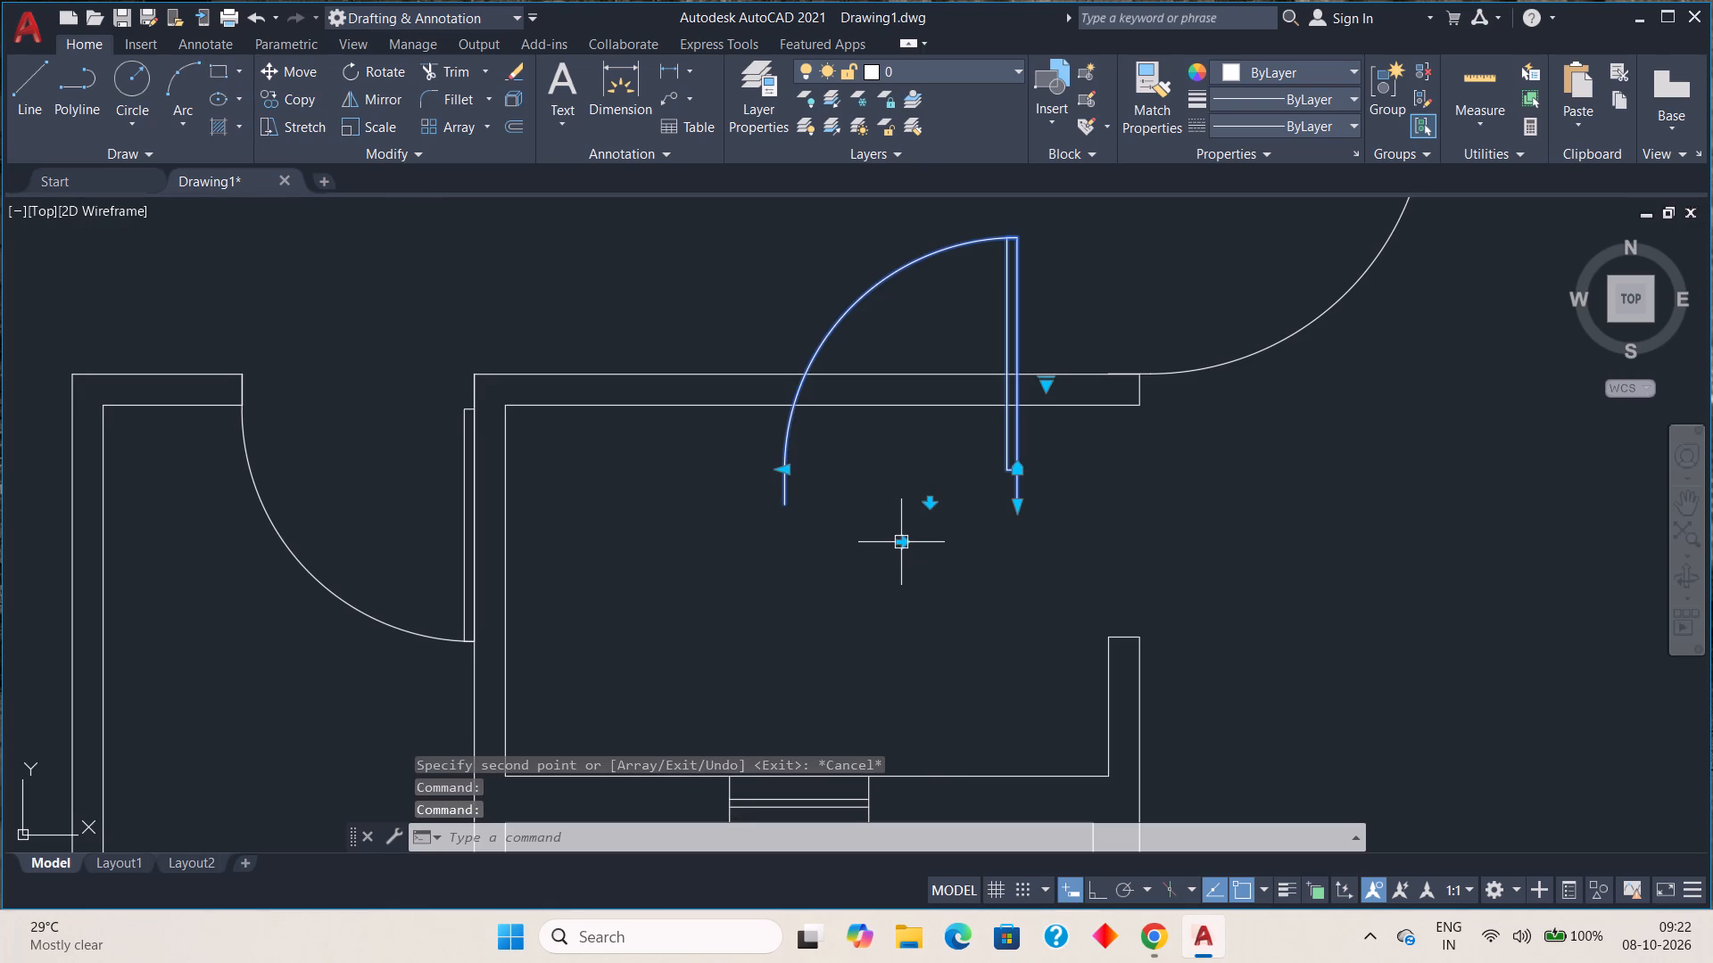
left_click(900, 539)
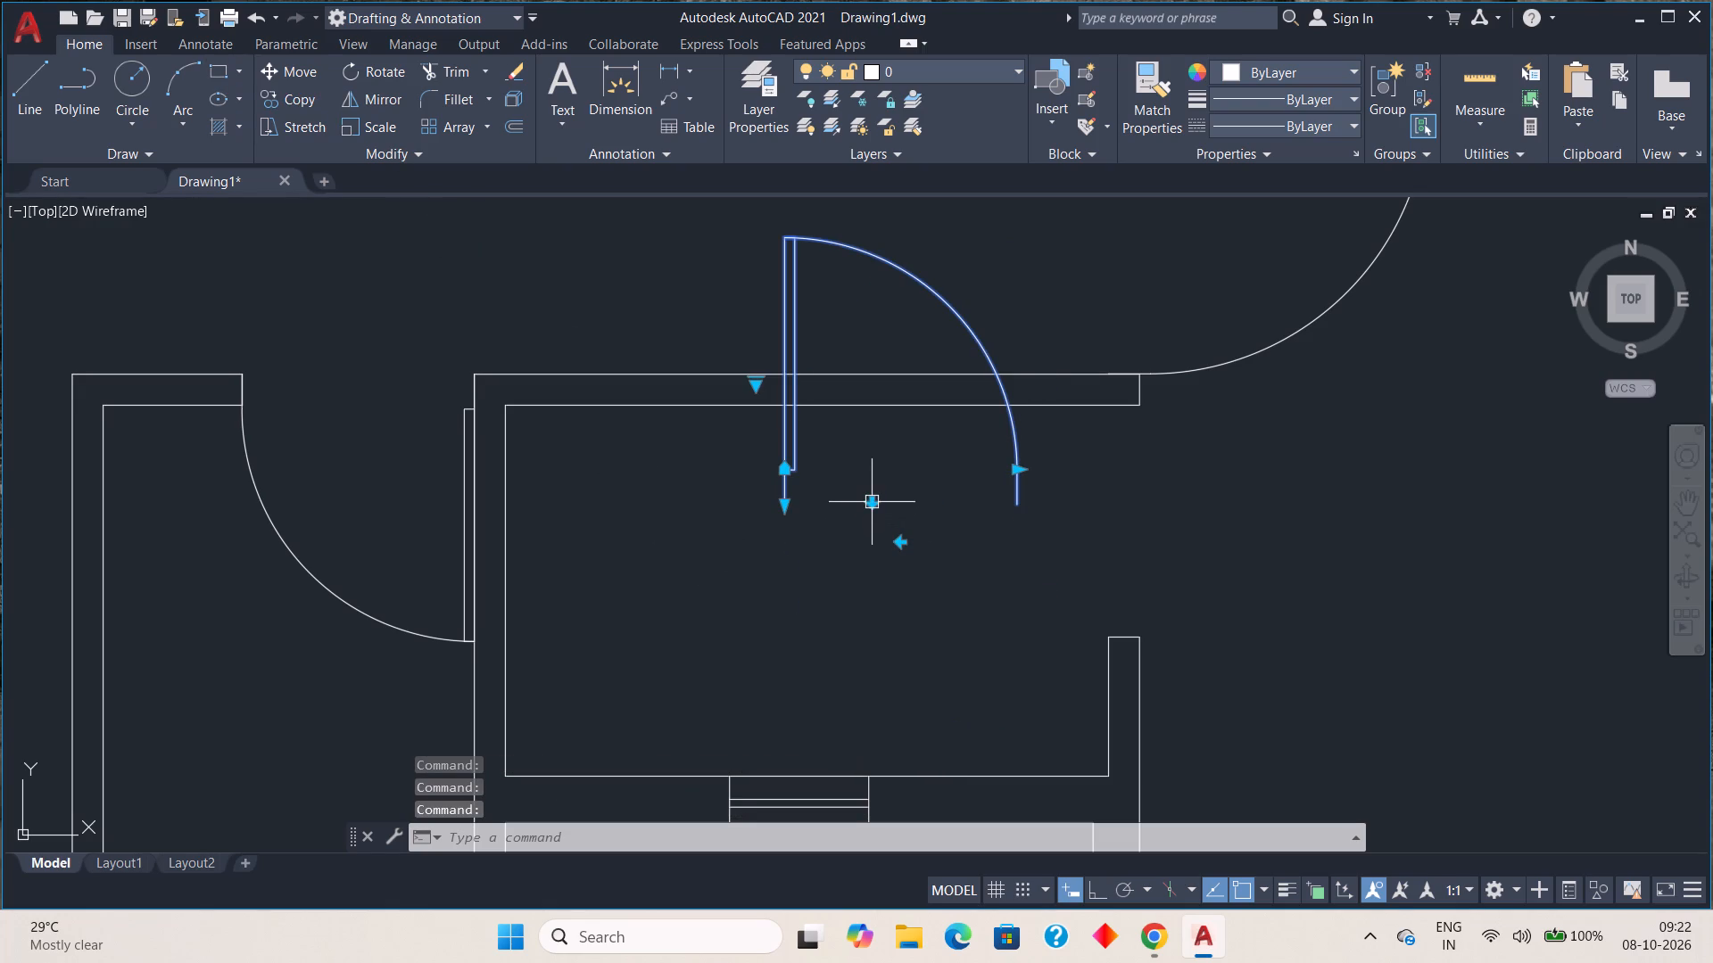
left_click(873, 497)
key("Escape")
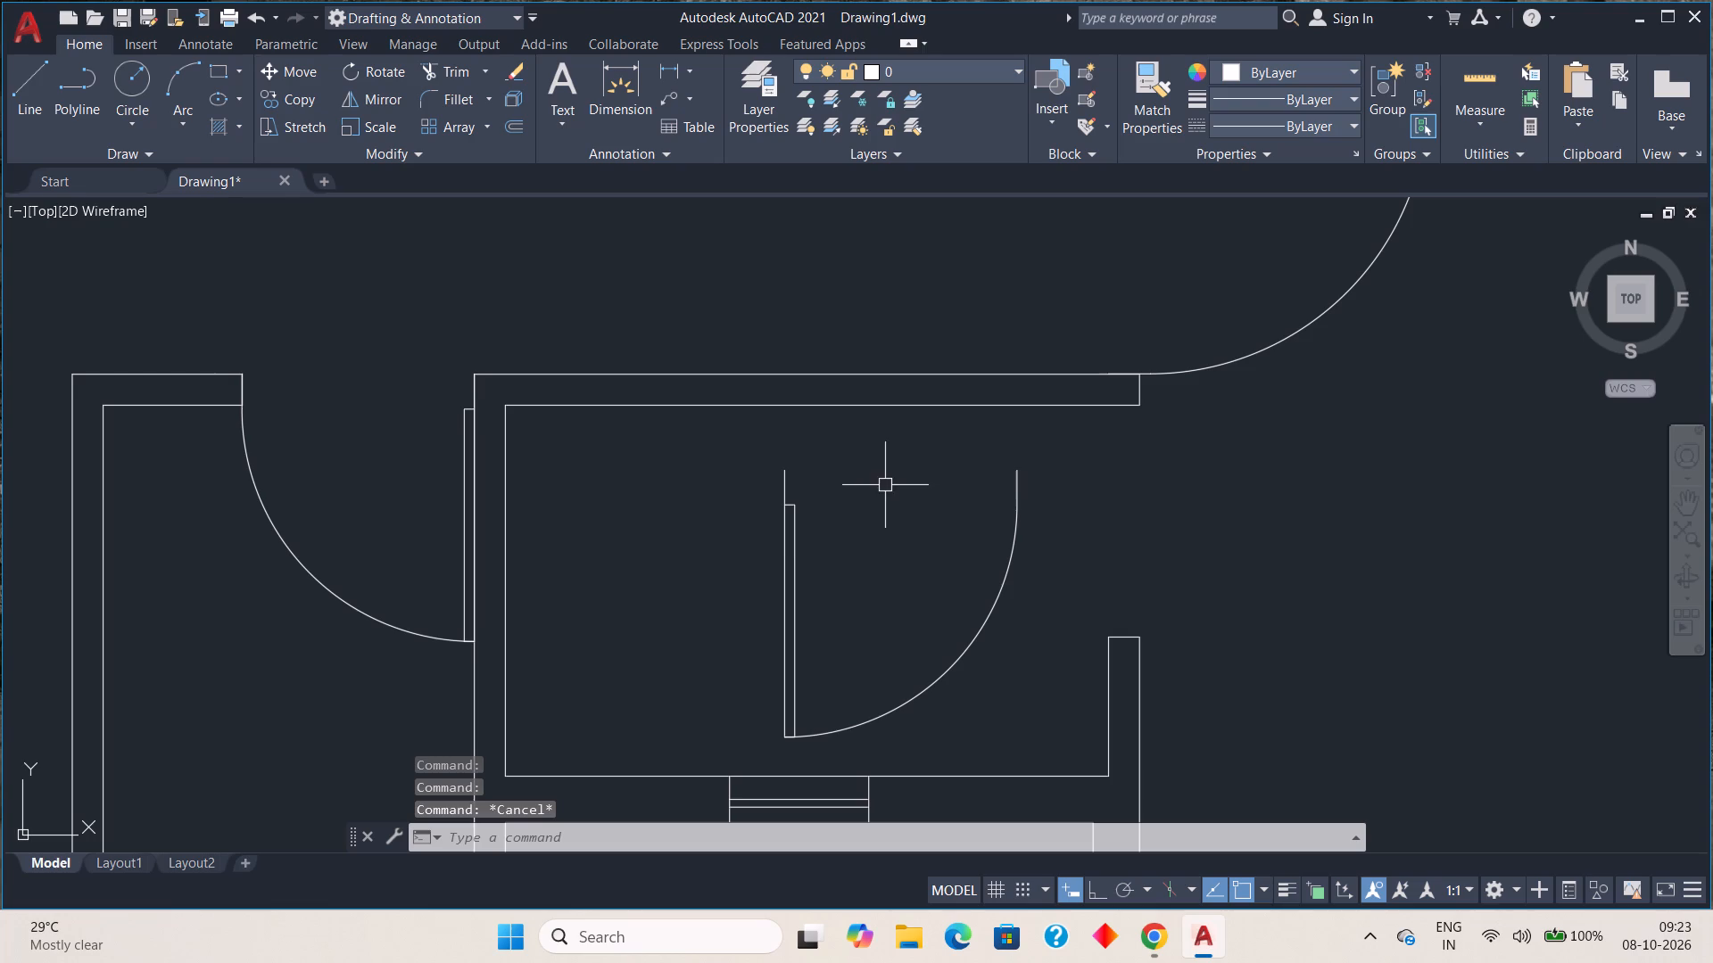
With Ortho on, rotate the flipped door copy 270° about its upper hinge-side endpoint, so its leaf lies horizontally above its arc.
left_click(795, 559)
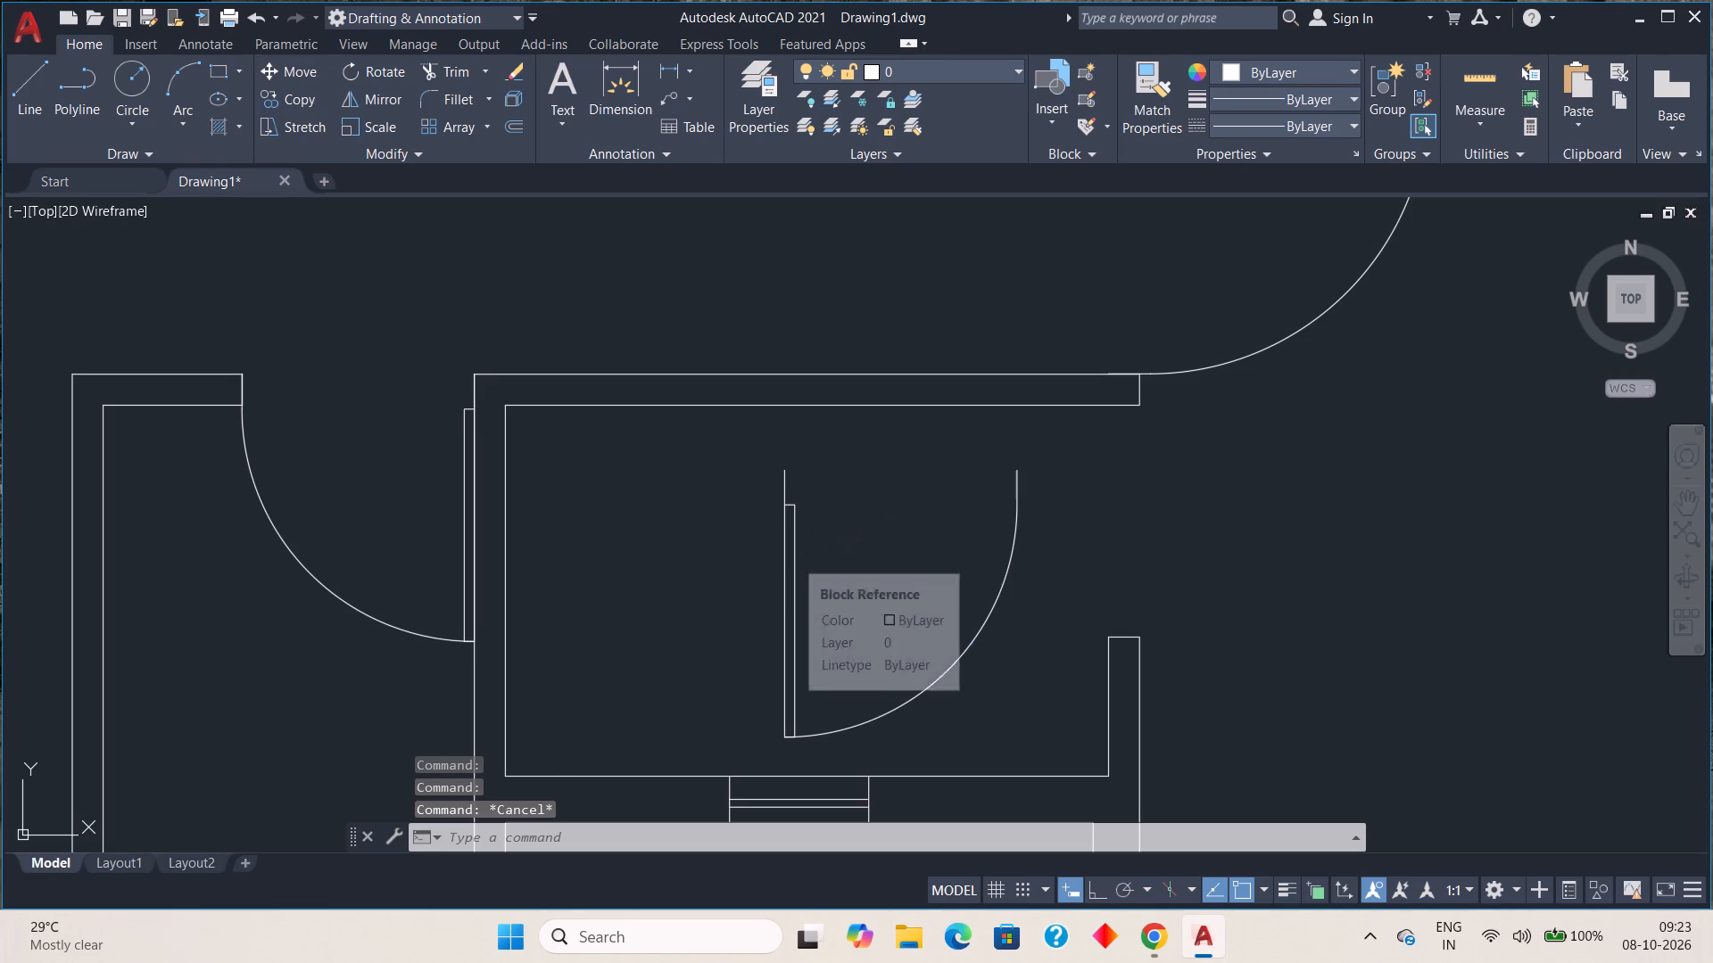
left_click(358, 77)
left_click(1094, 877)
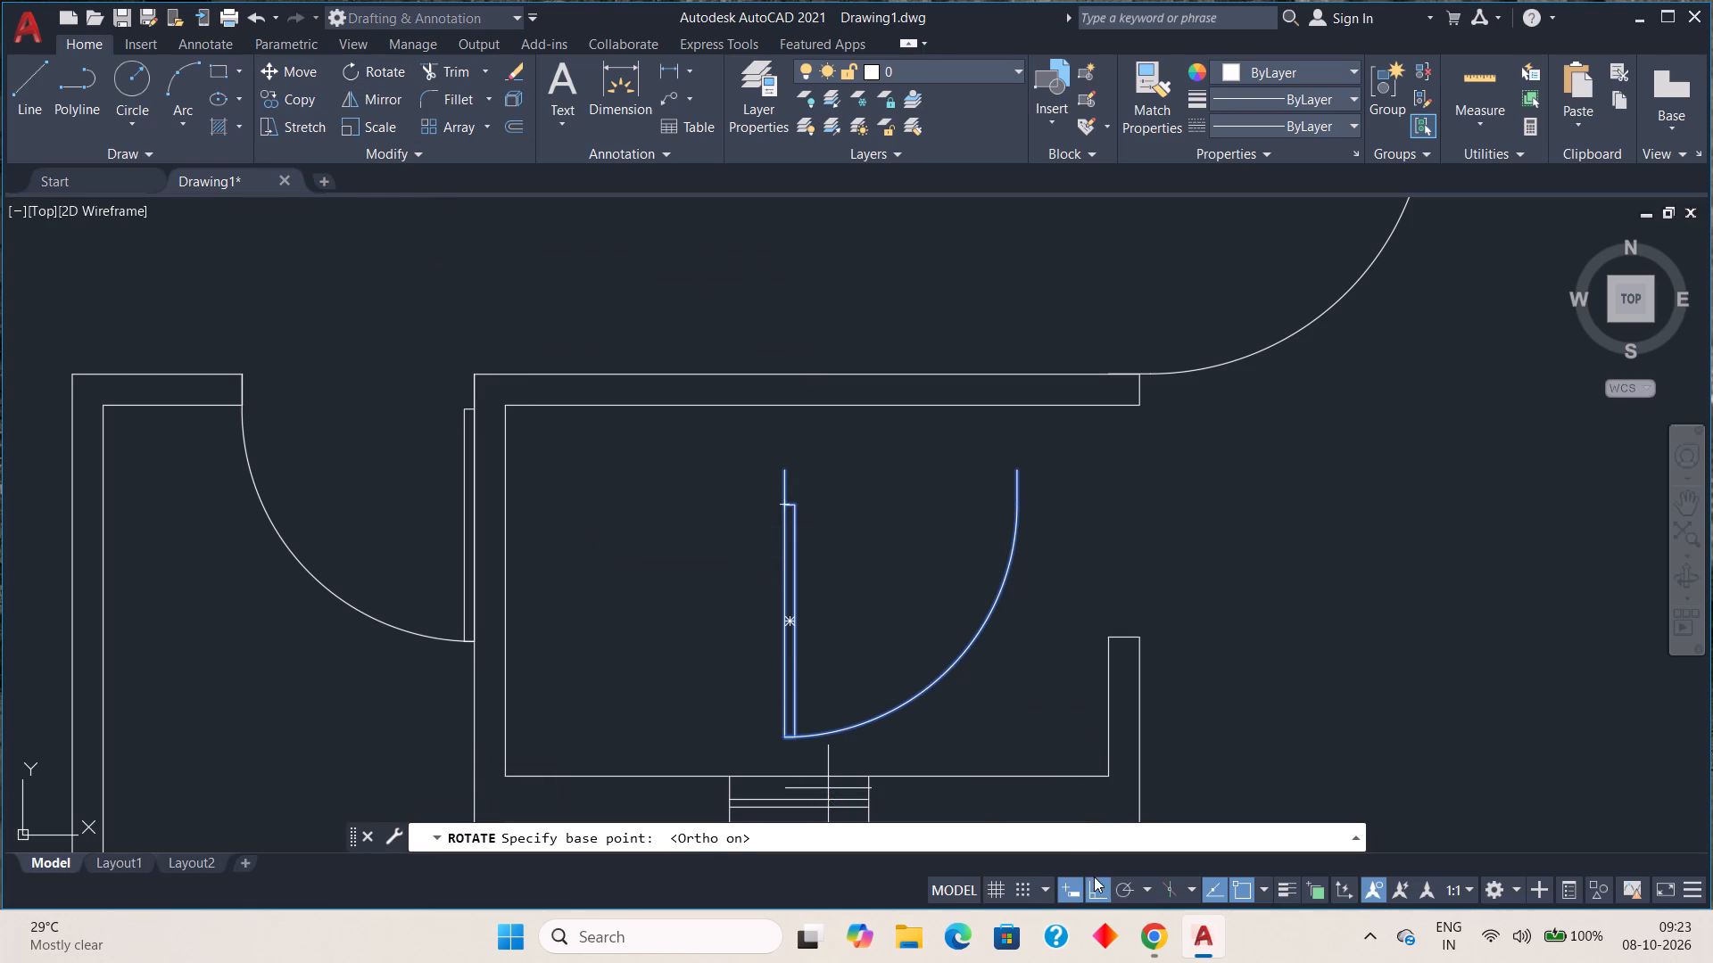
left_click(789, 473)
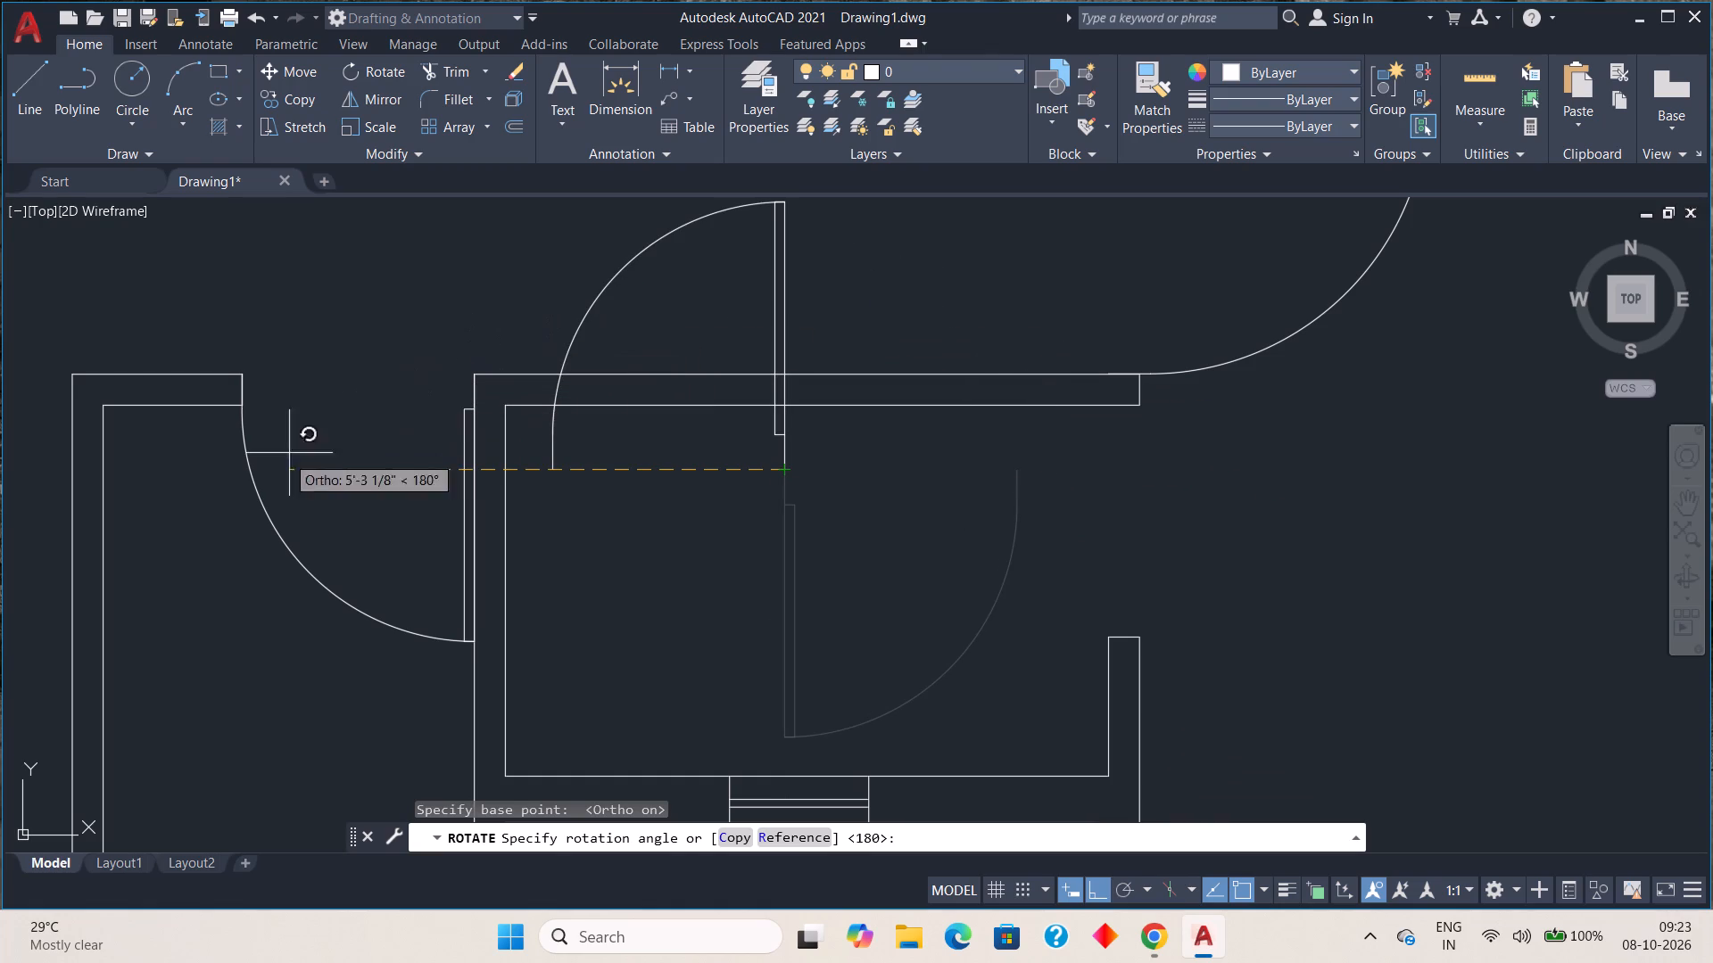
left_click(627, 731)
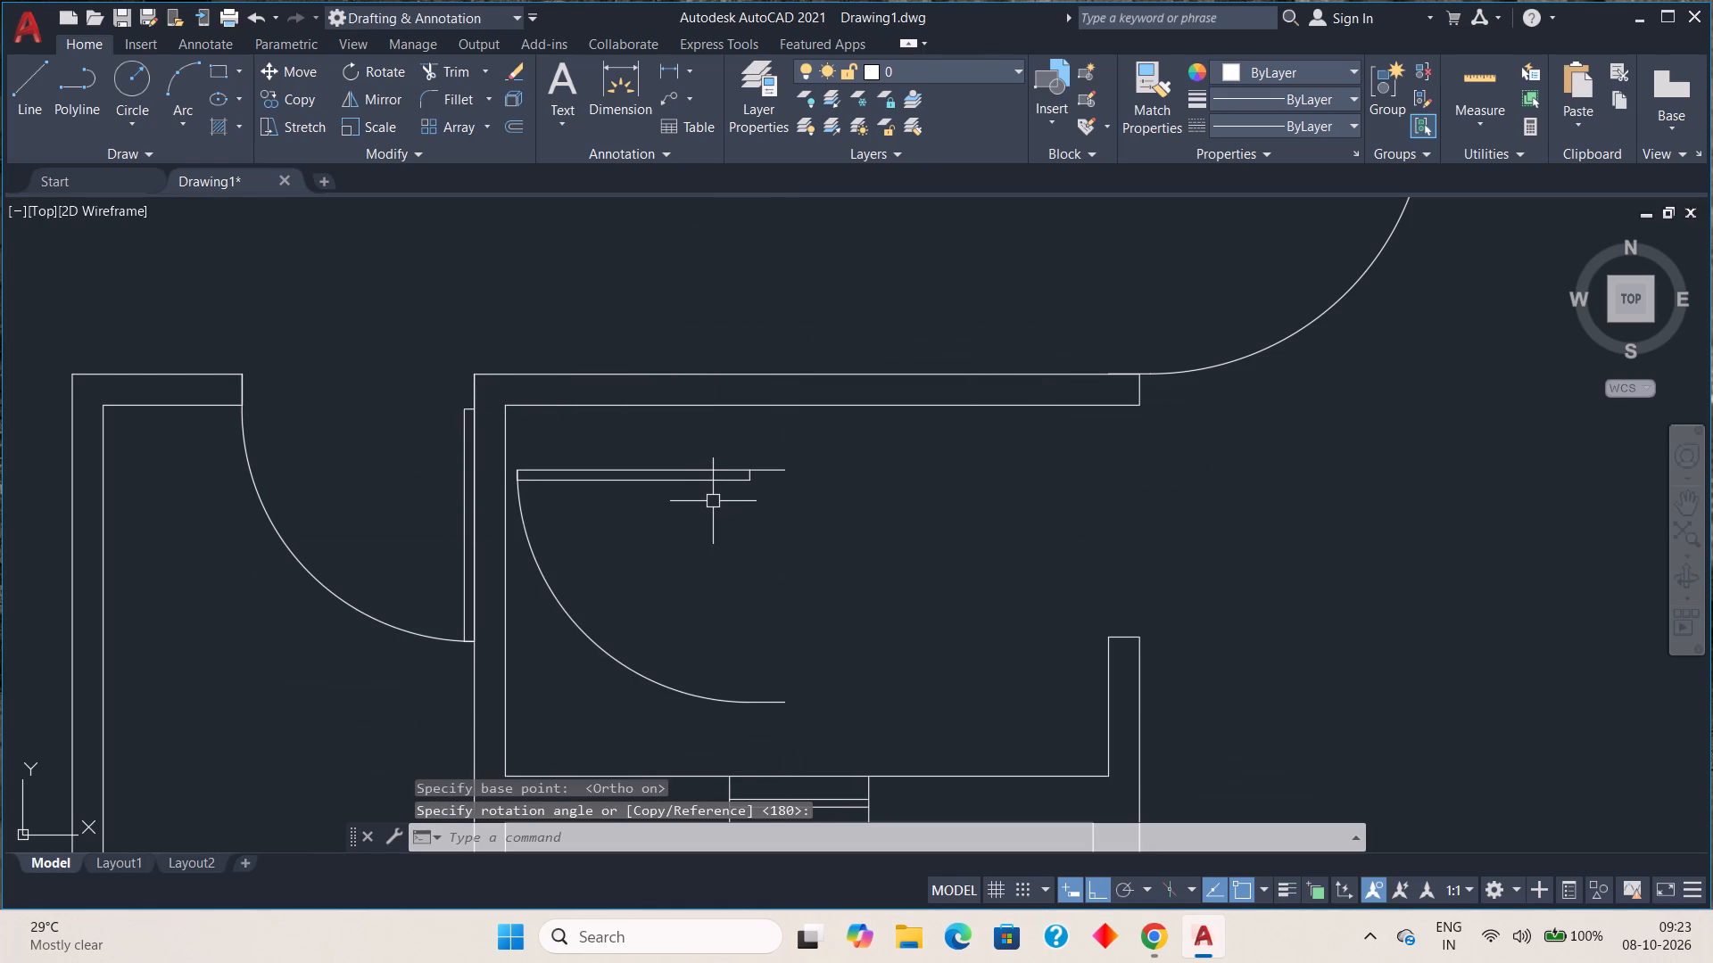
Move the small room's rotated door from its upper hinge-side endpoint to the inner wall corner at the top of the east doorway.
left_click(724, 483)
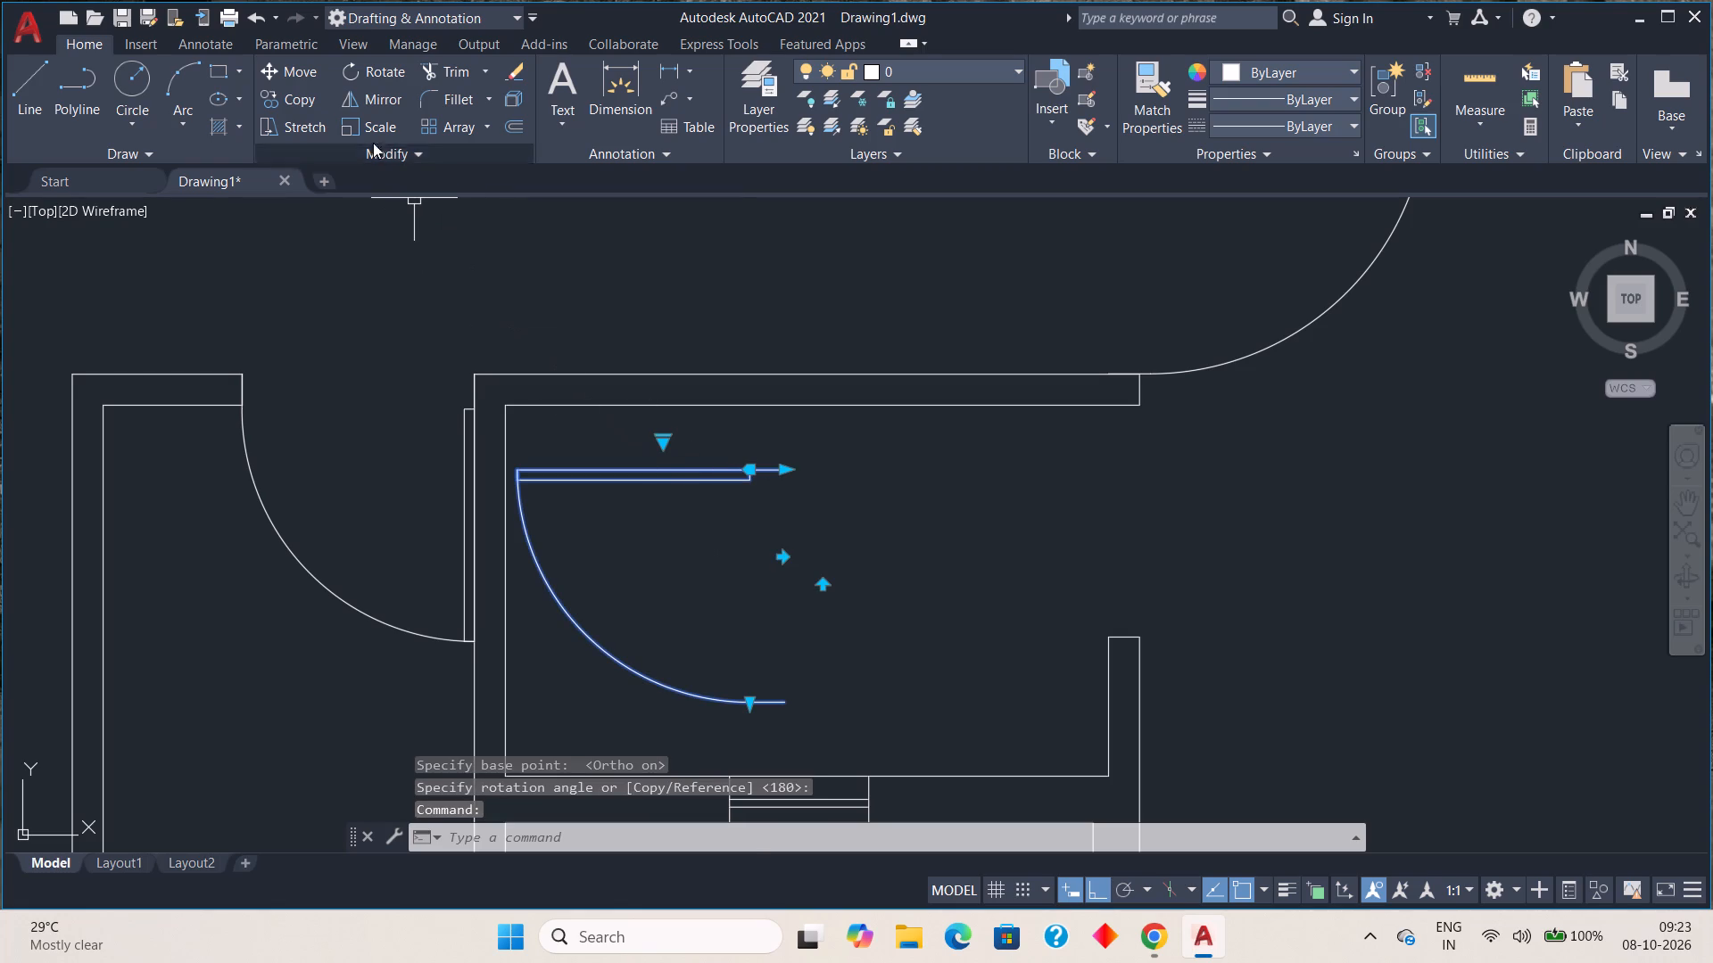
left_click(290, 76)
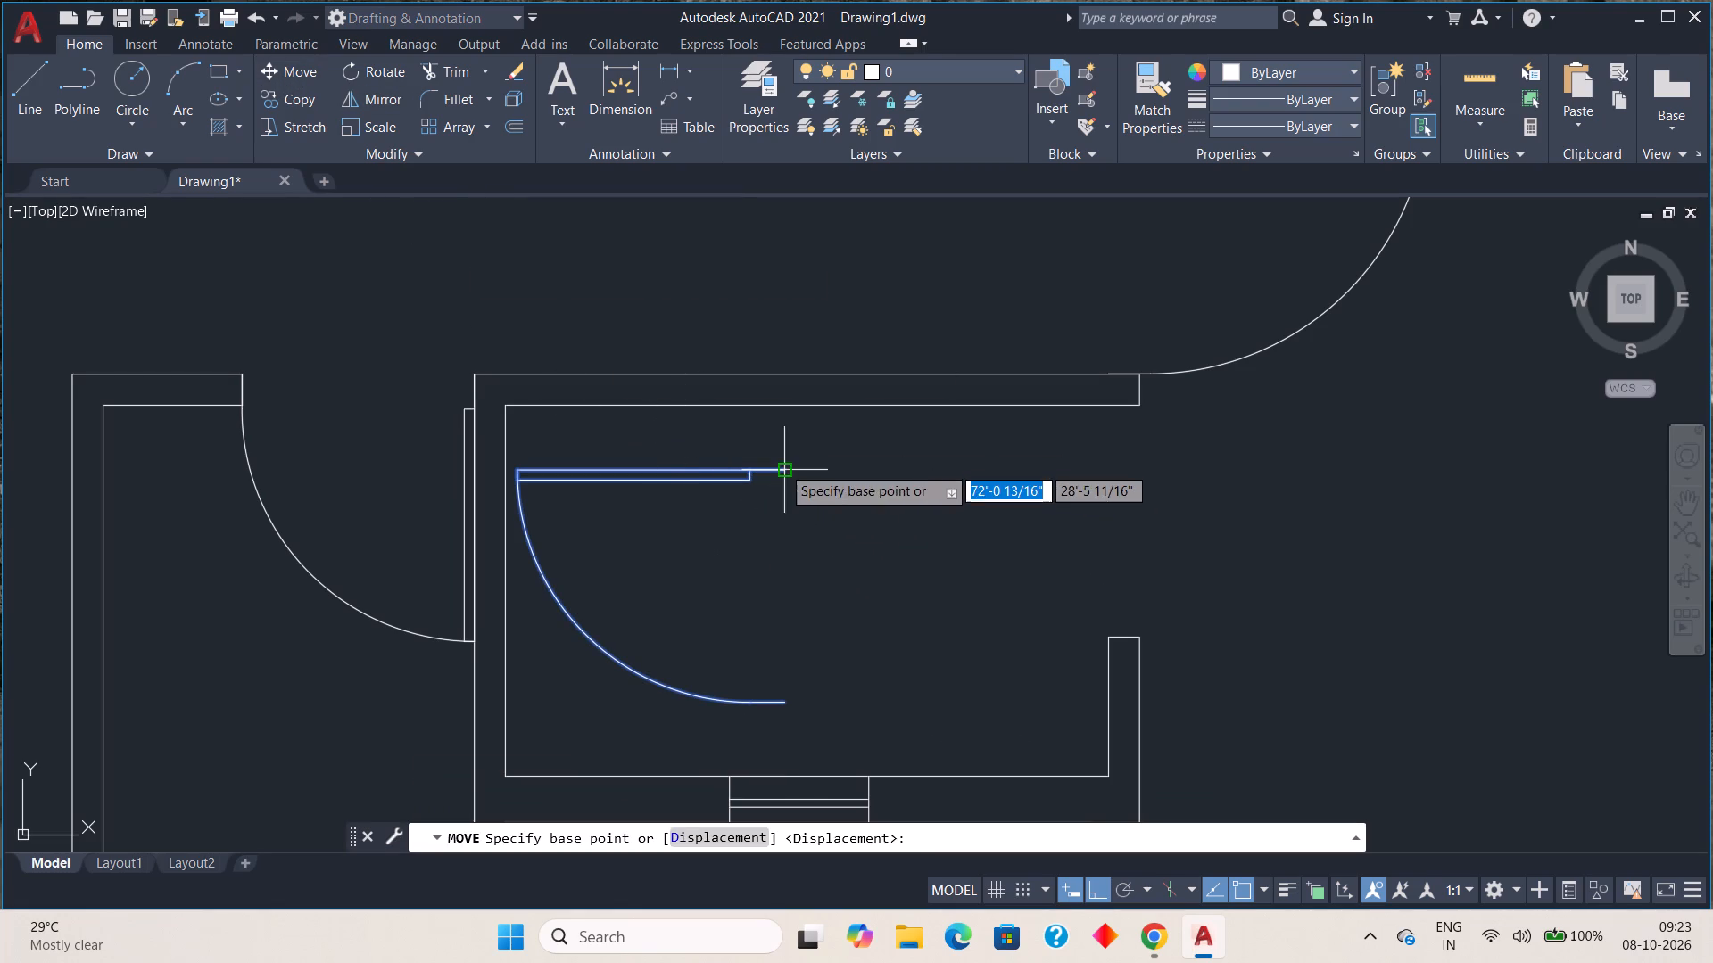
left_click(782, 465)
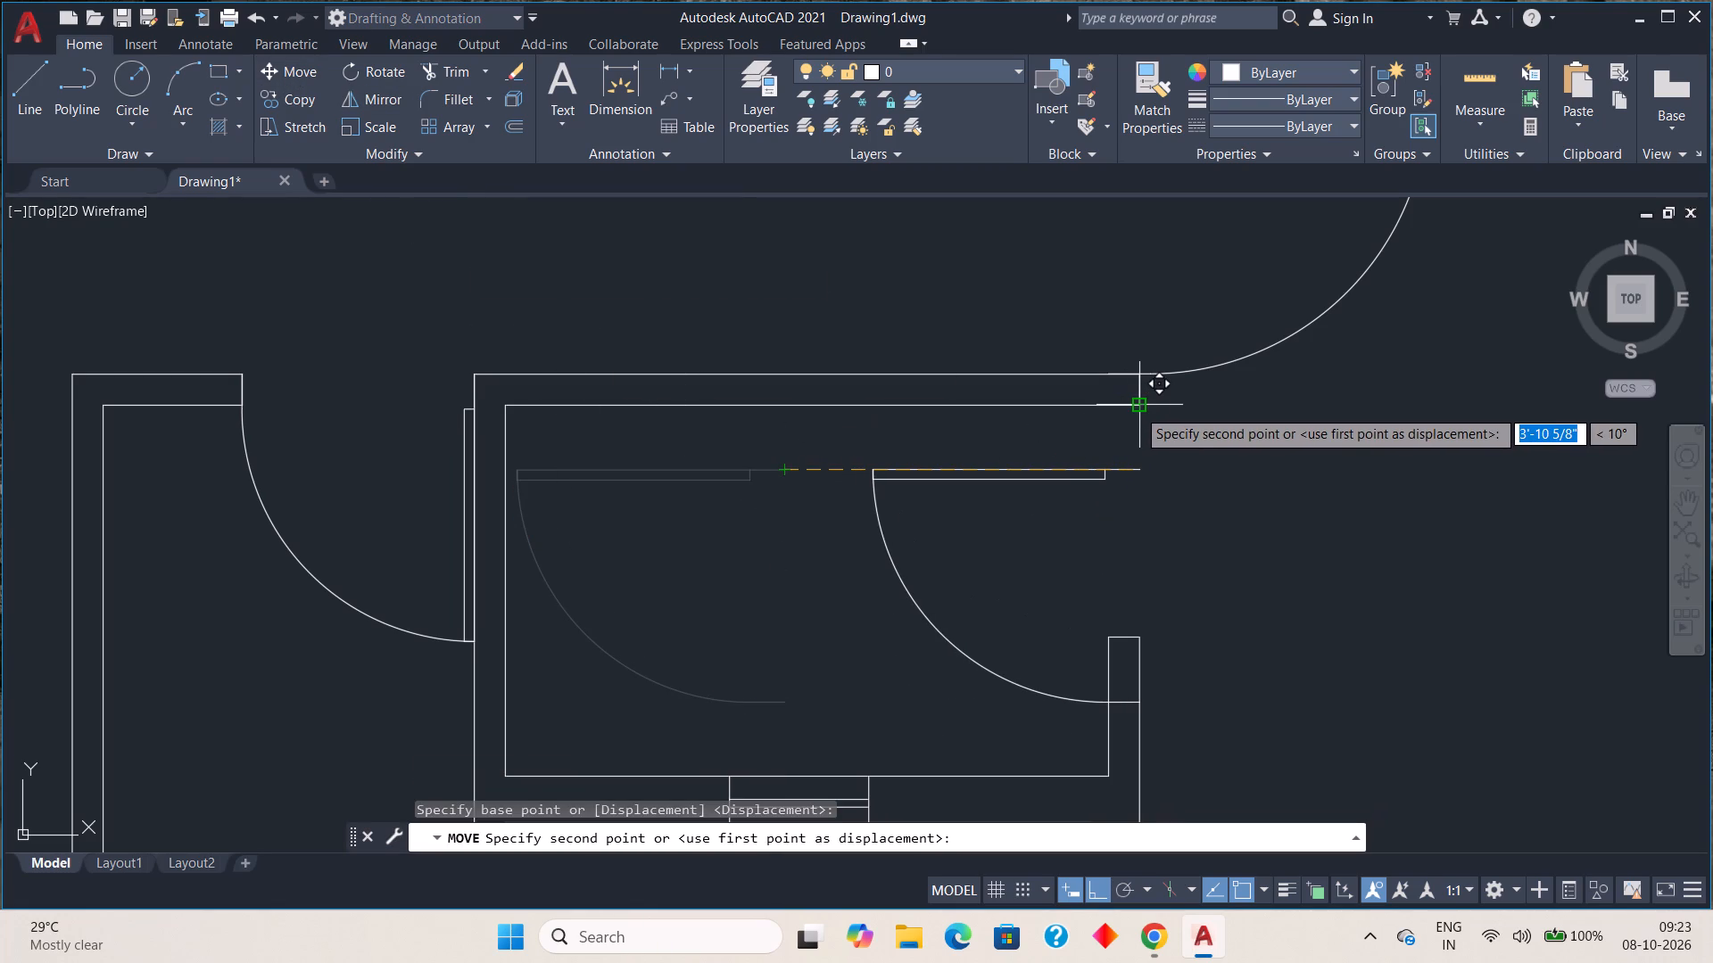
left_click(1137, 407)
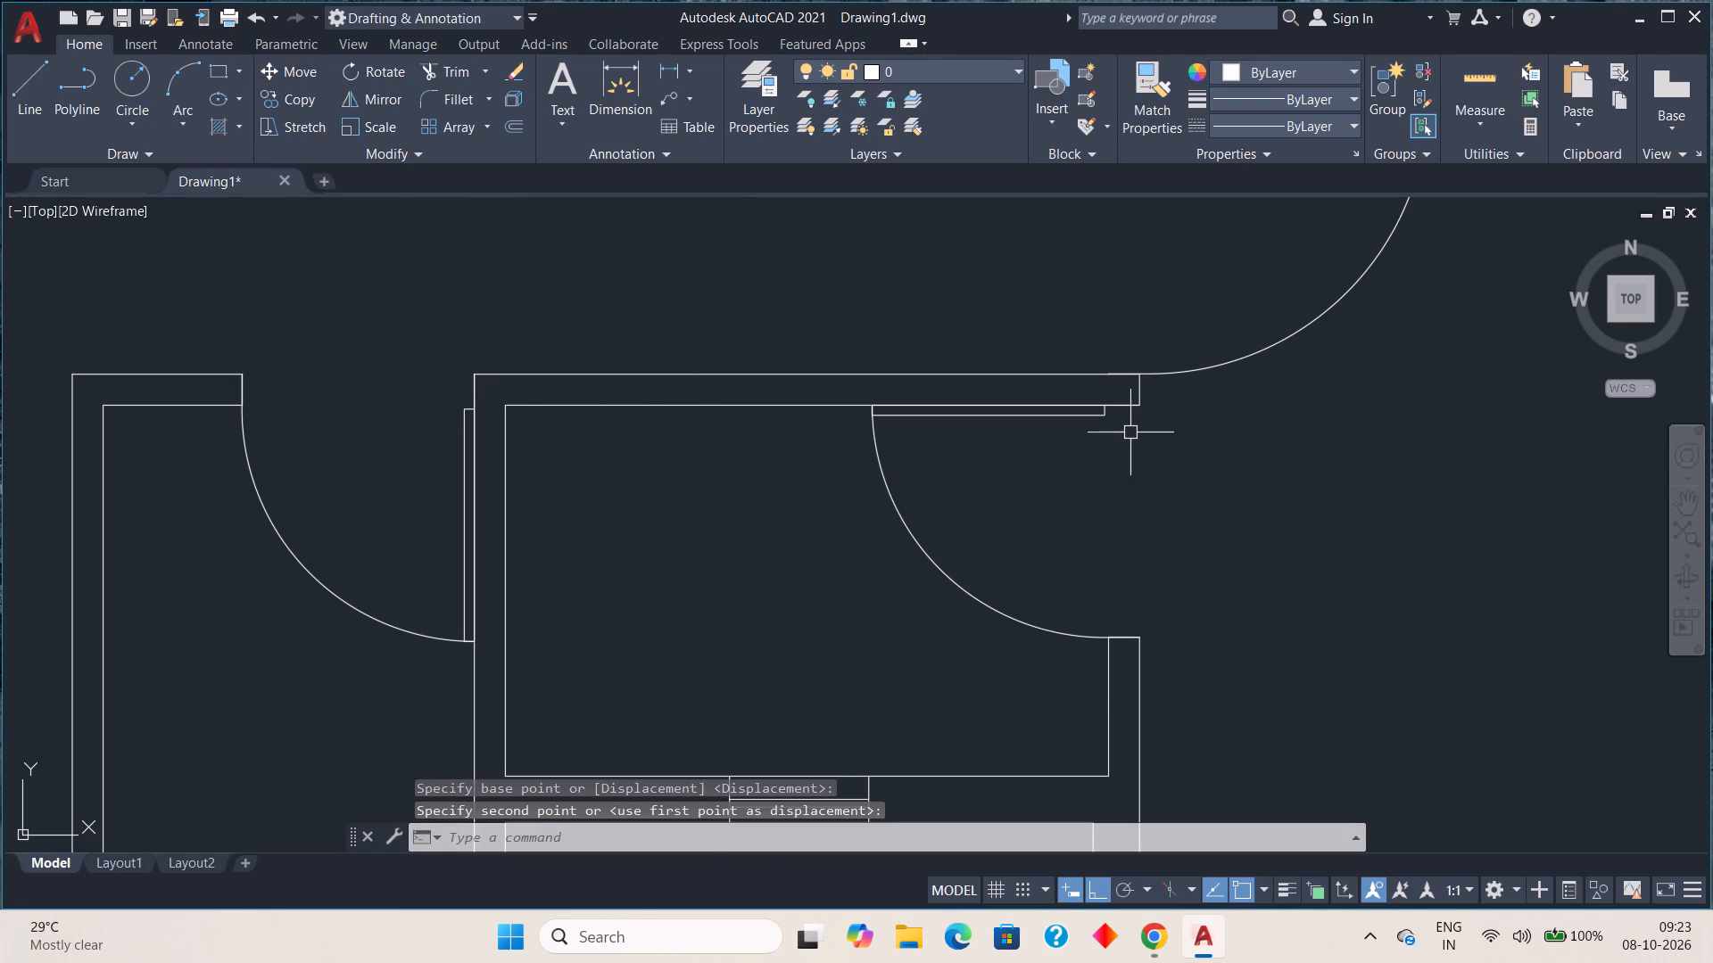
Review the whole floor plan, checking the placed doors and the wall openings in every room.
scroll(1126, 421, "up", 2)
scroll(1125, 421, "down", 3)
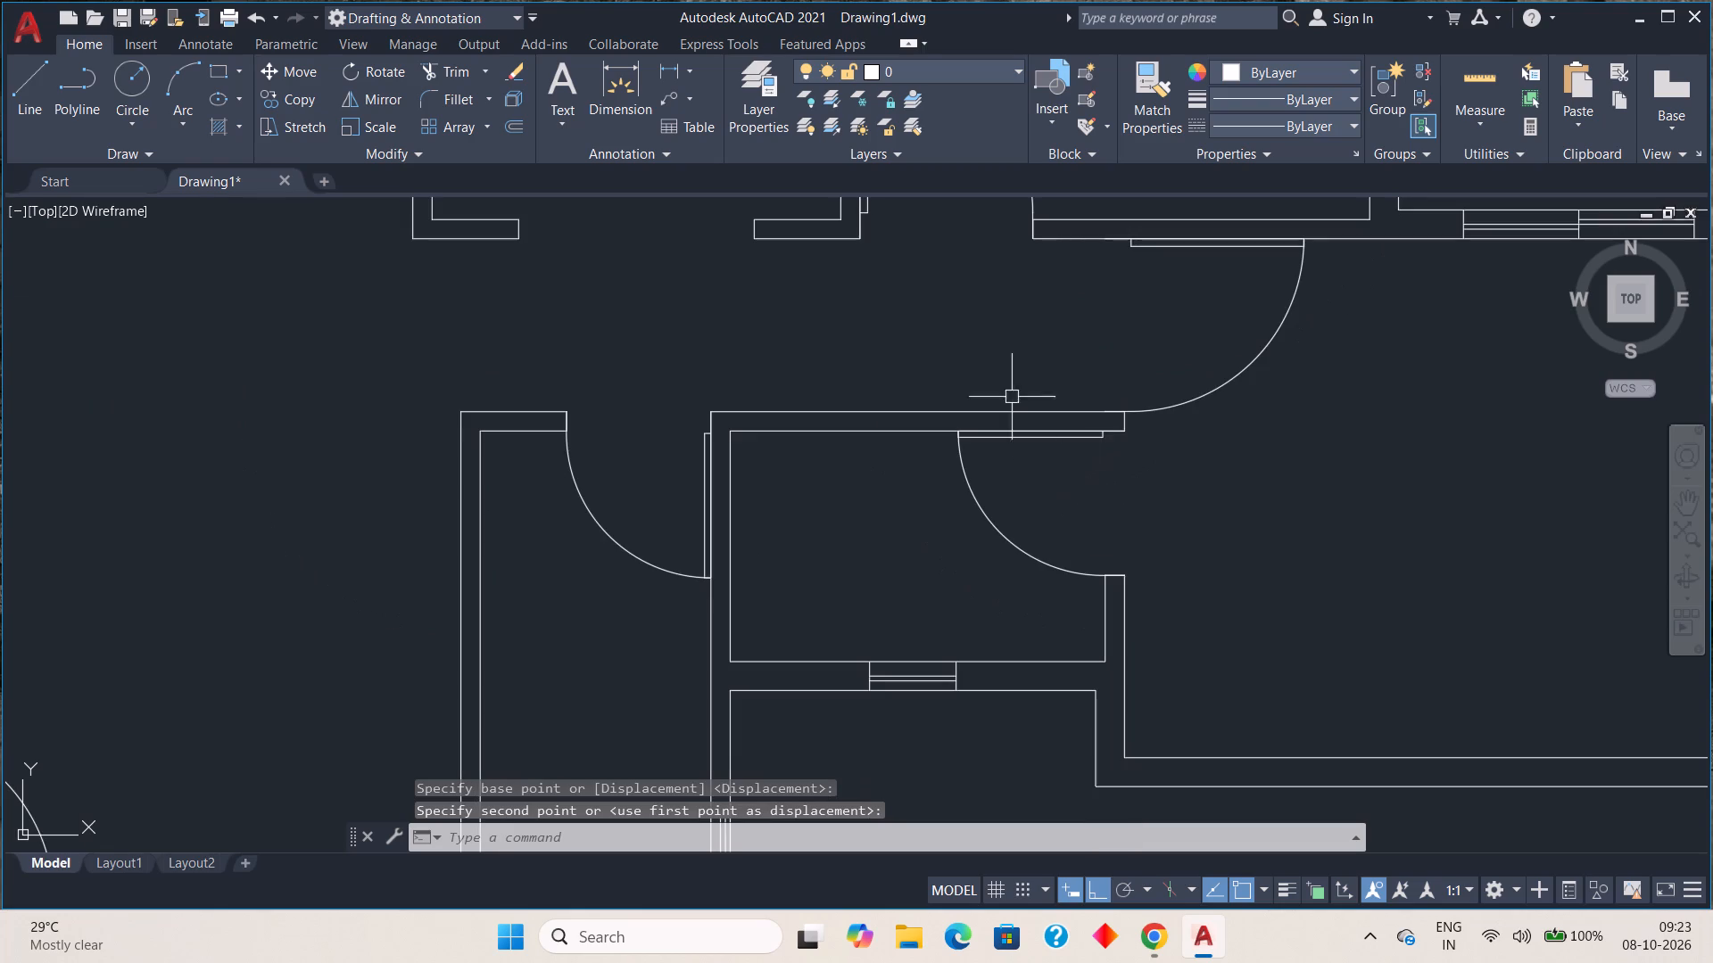
middle_click_drag(1012, 370, 780, 644)
scroll(752, 603, "down", 2)
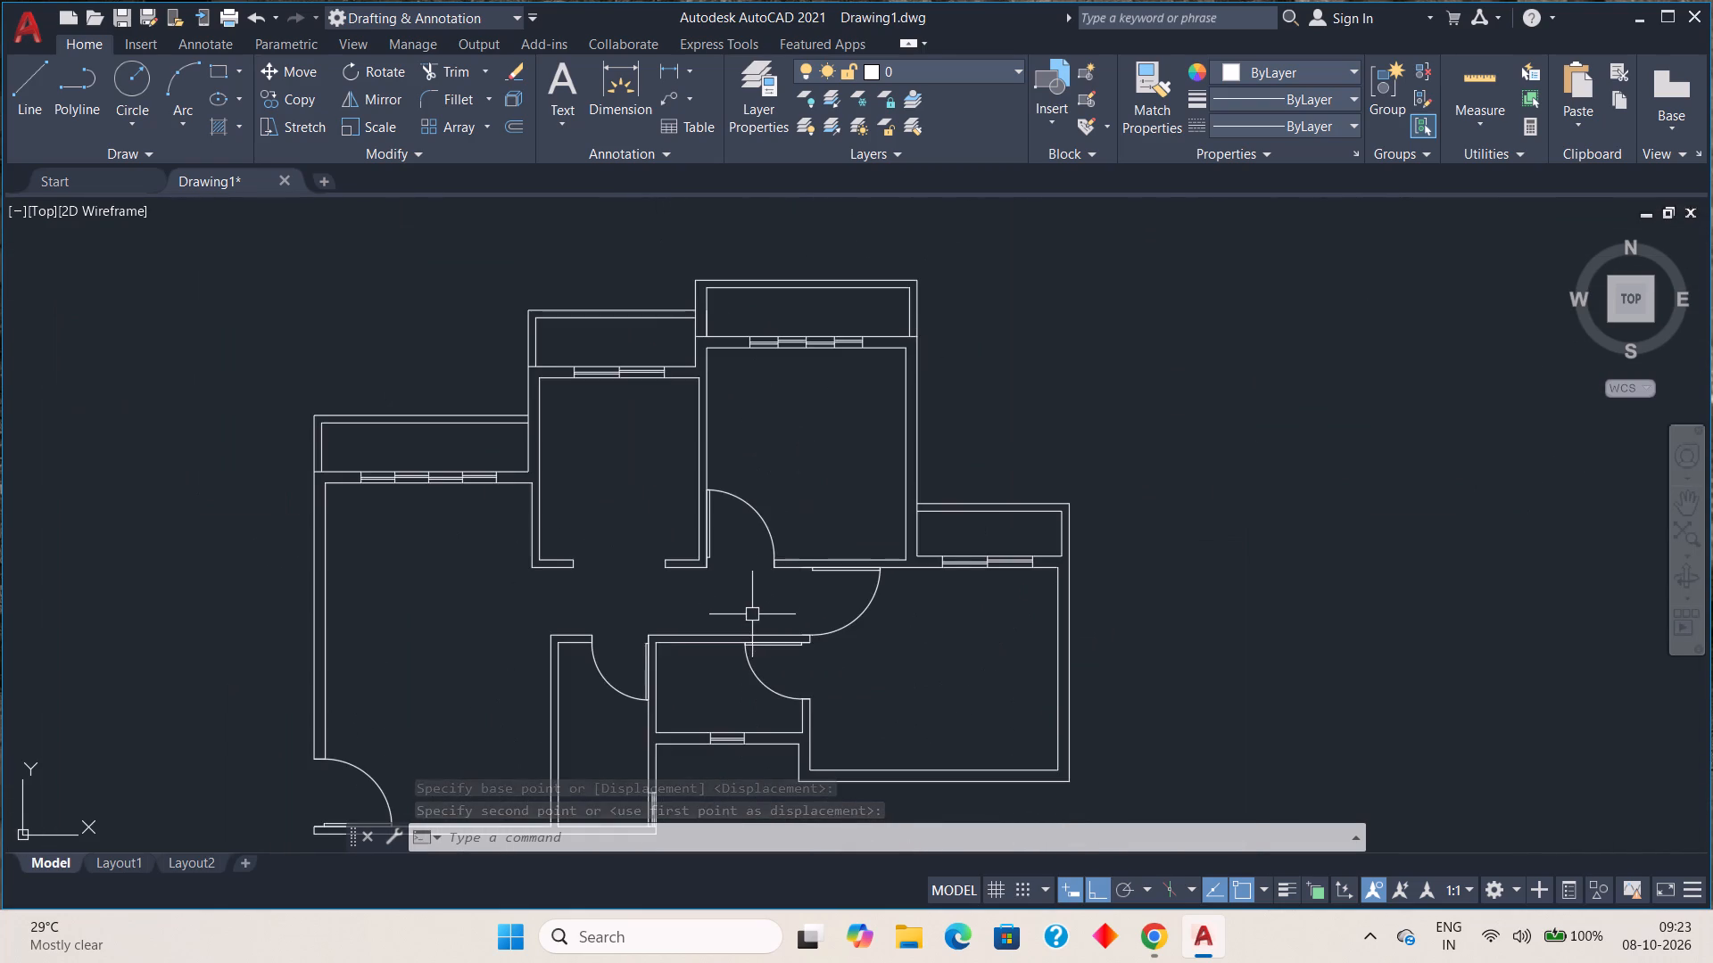
middle_click_drag(748, 626, 986, 410)
middle_click_drag(960, 454, 944, 512)
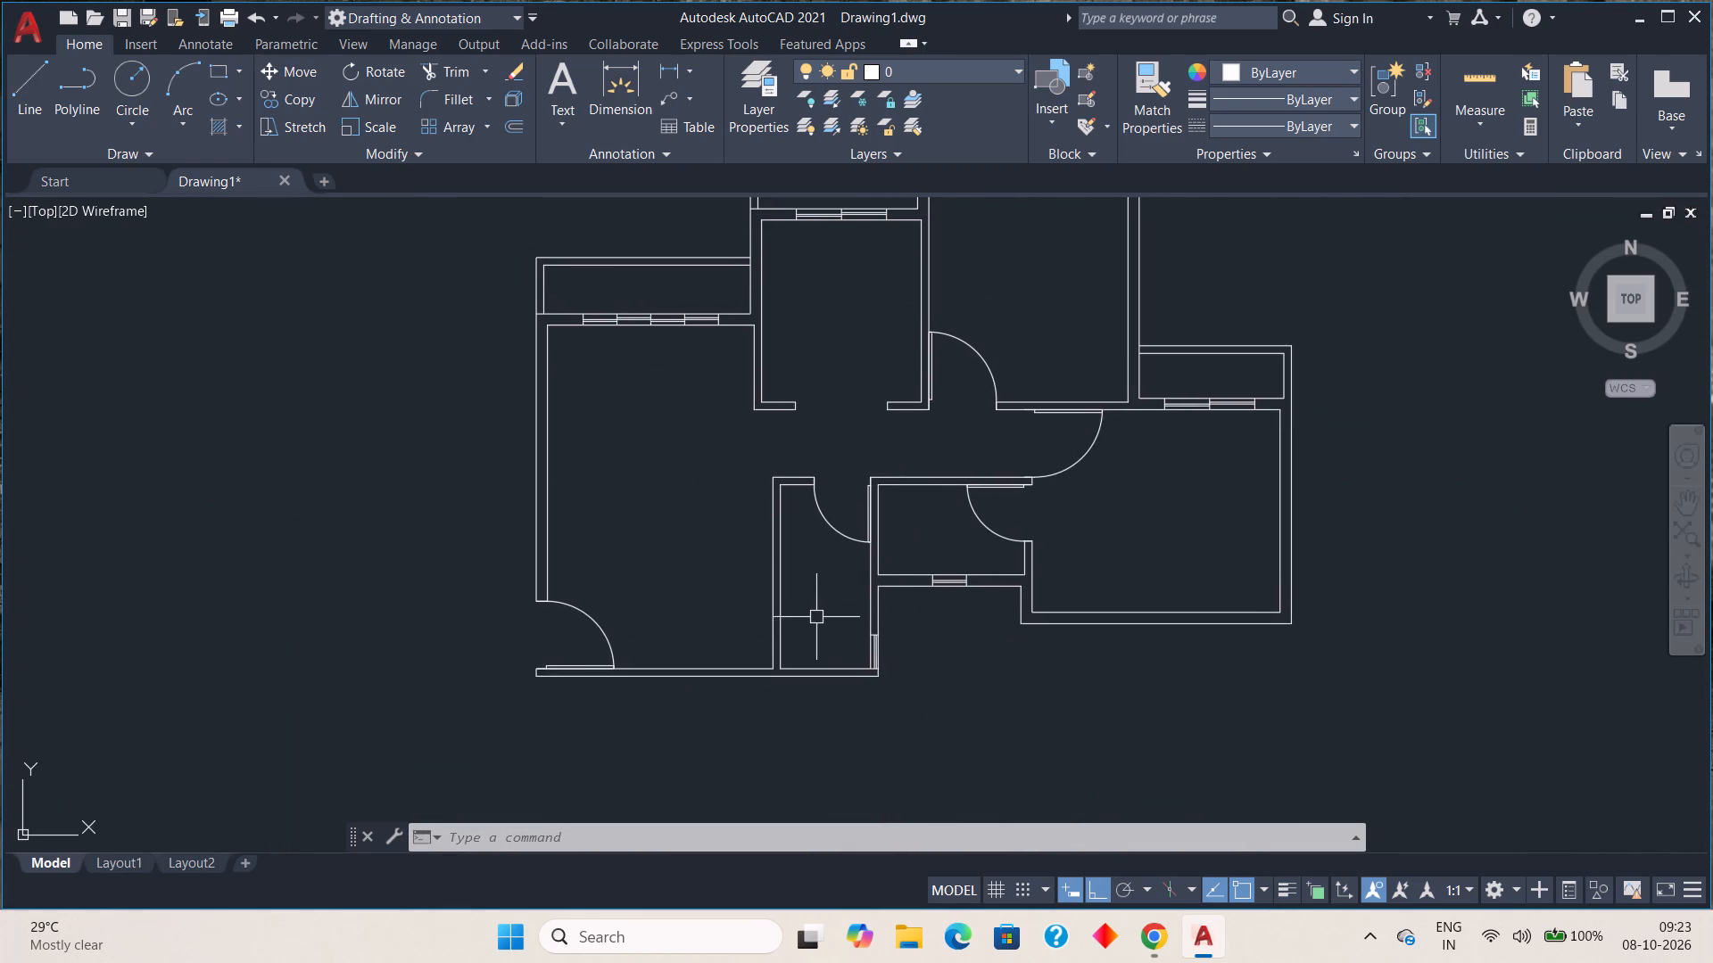
scroll(816, 616, "down", 1)
middle_click_drag(868, 571, 864, 597)
scroll(866, 585, "up", 1)
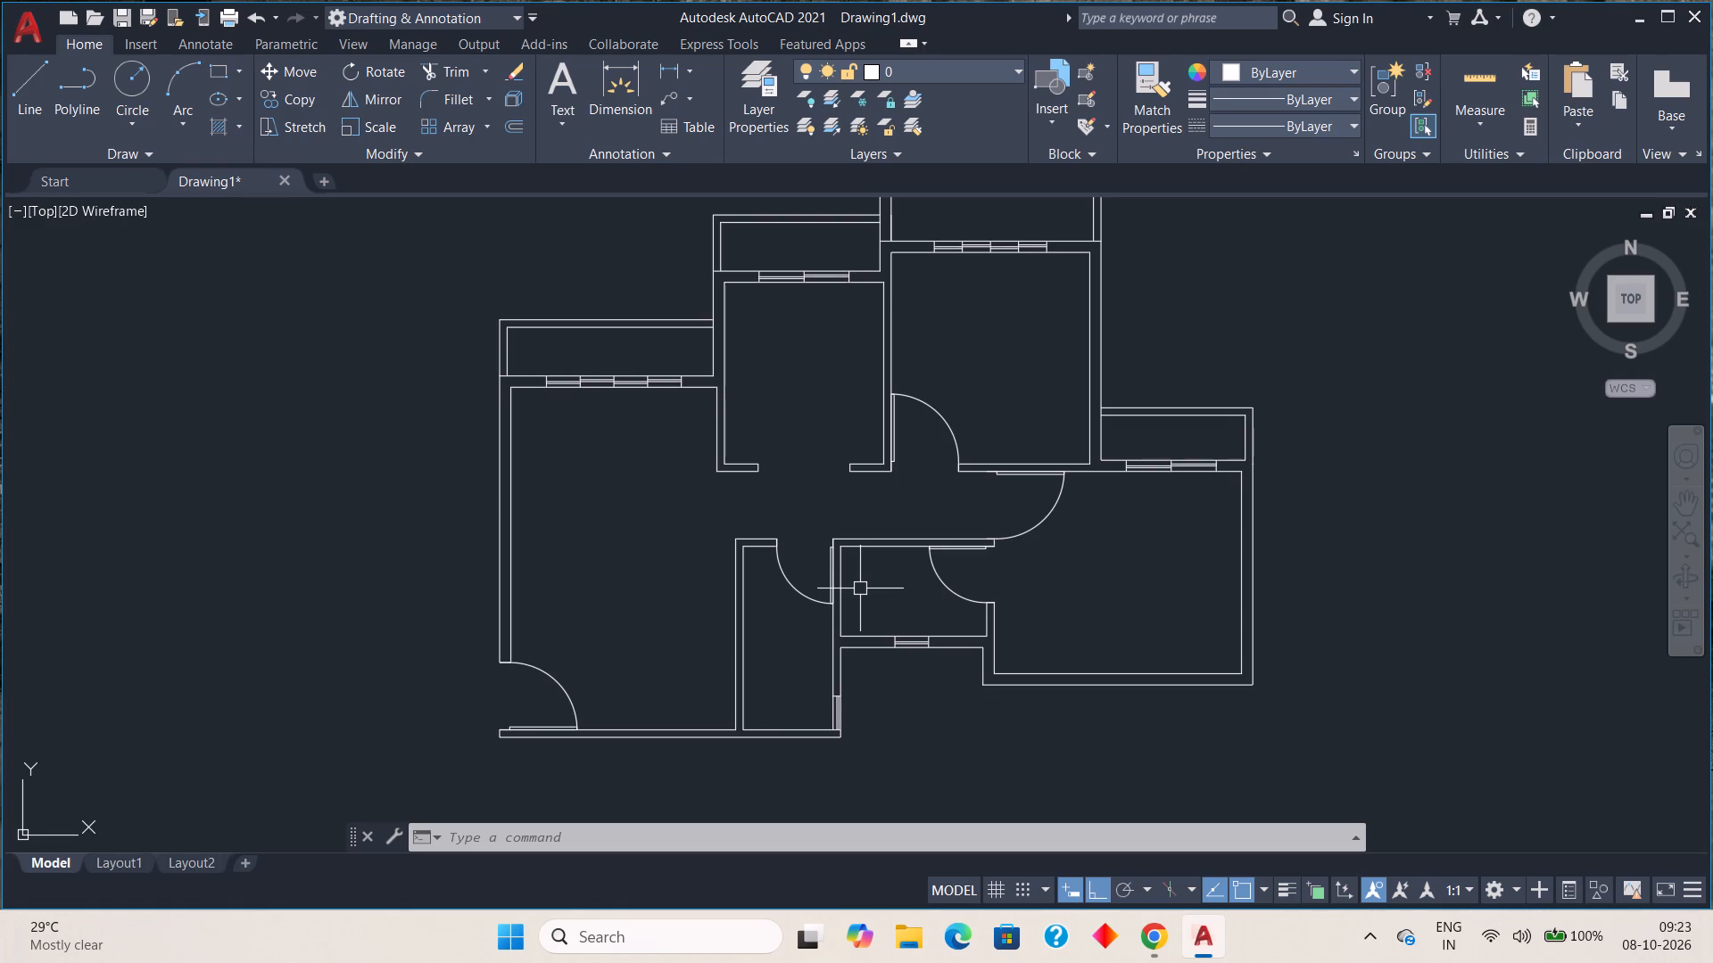
scroll(860, 578, "down", 2)
middle_click_drag(788, 591, 863, 539)
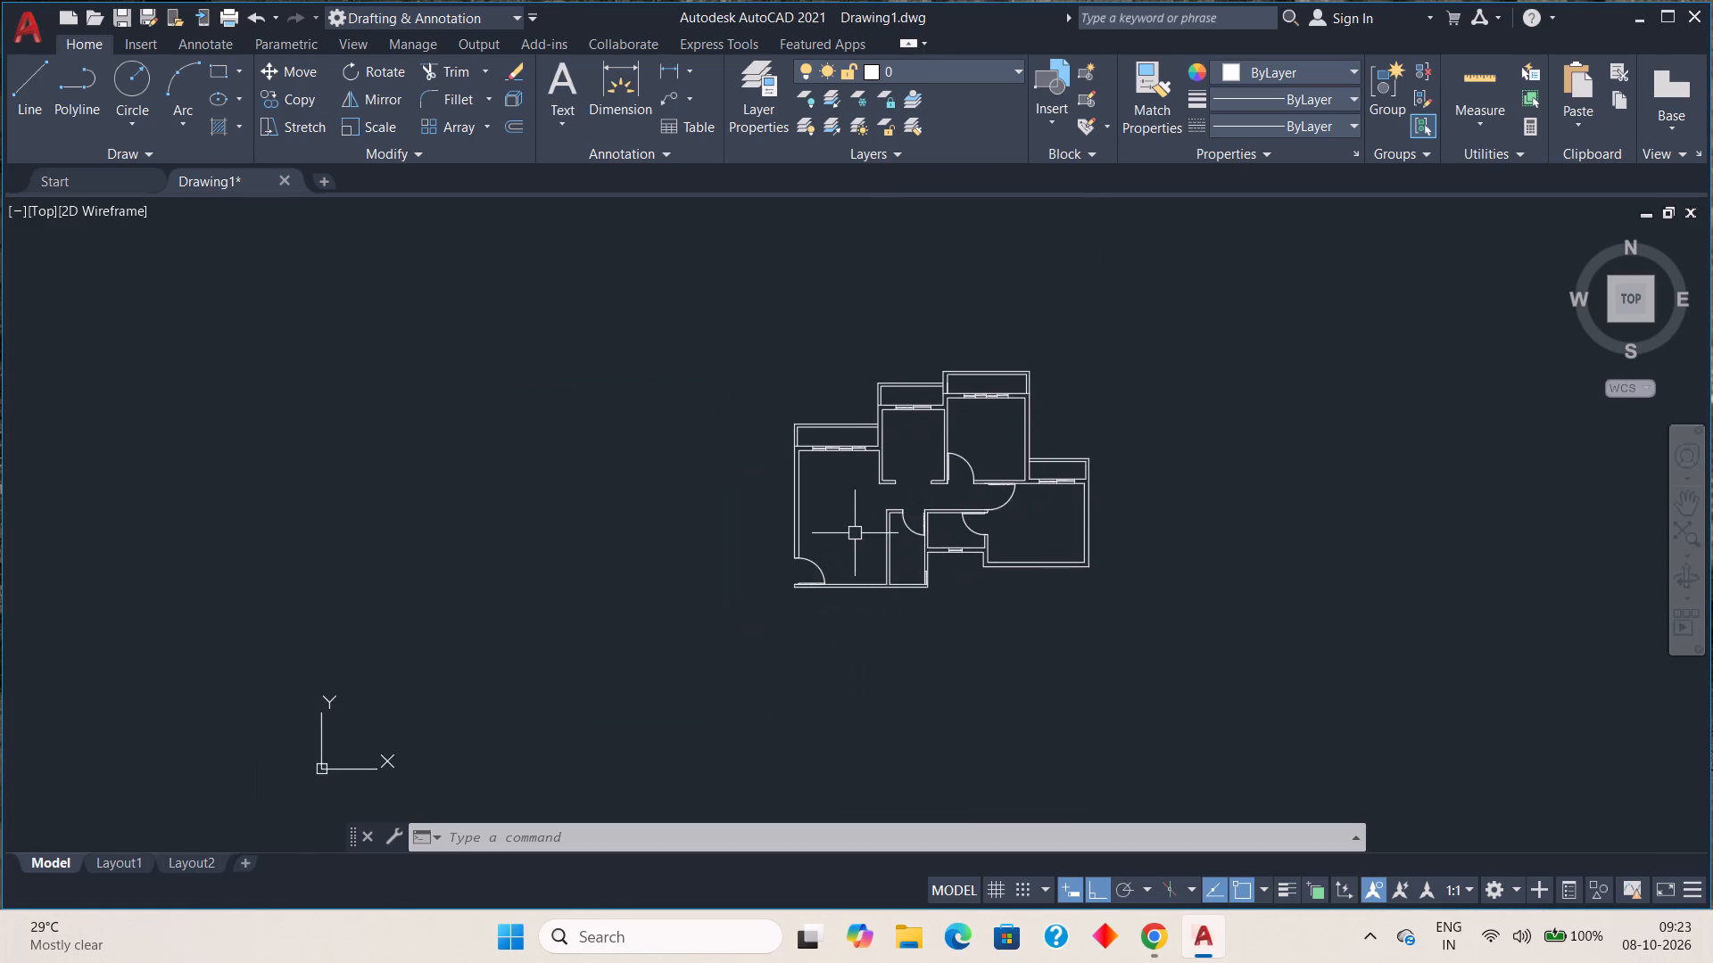
scroll(850, 531, "up", 2)
scroll(850, 532, "down", 1)
middle_click_drag(856, 546, 929, 574)
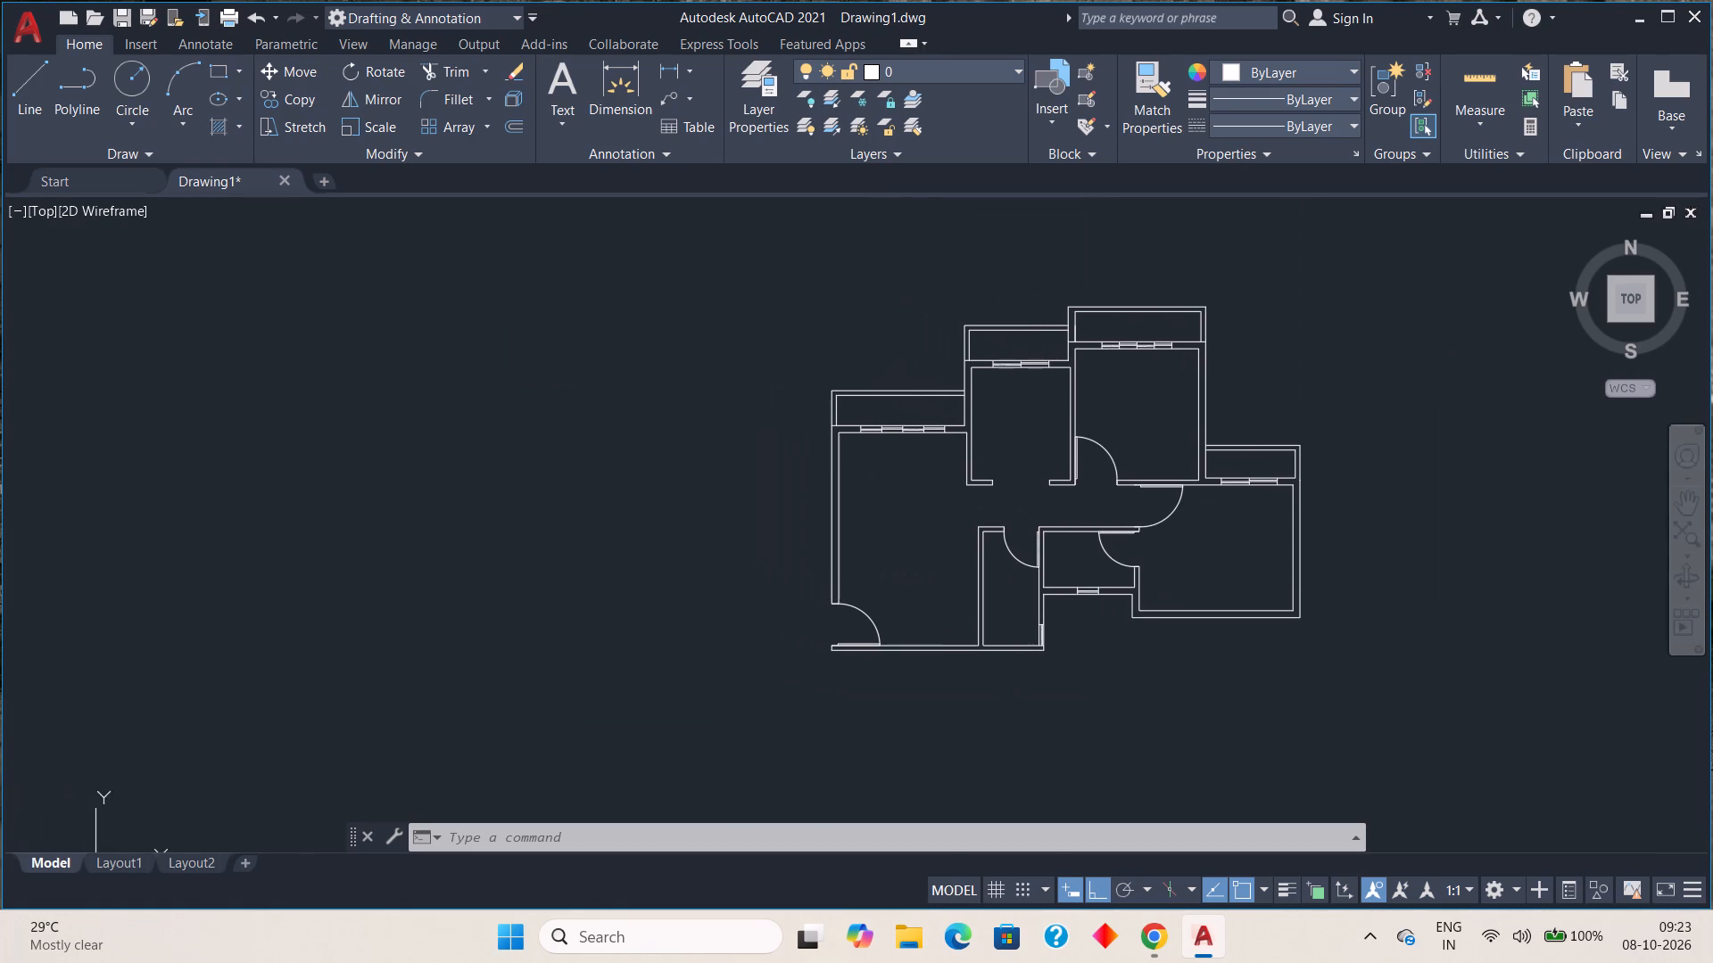
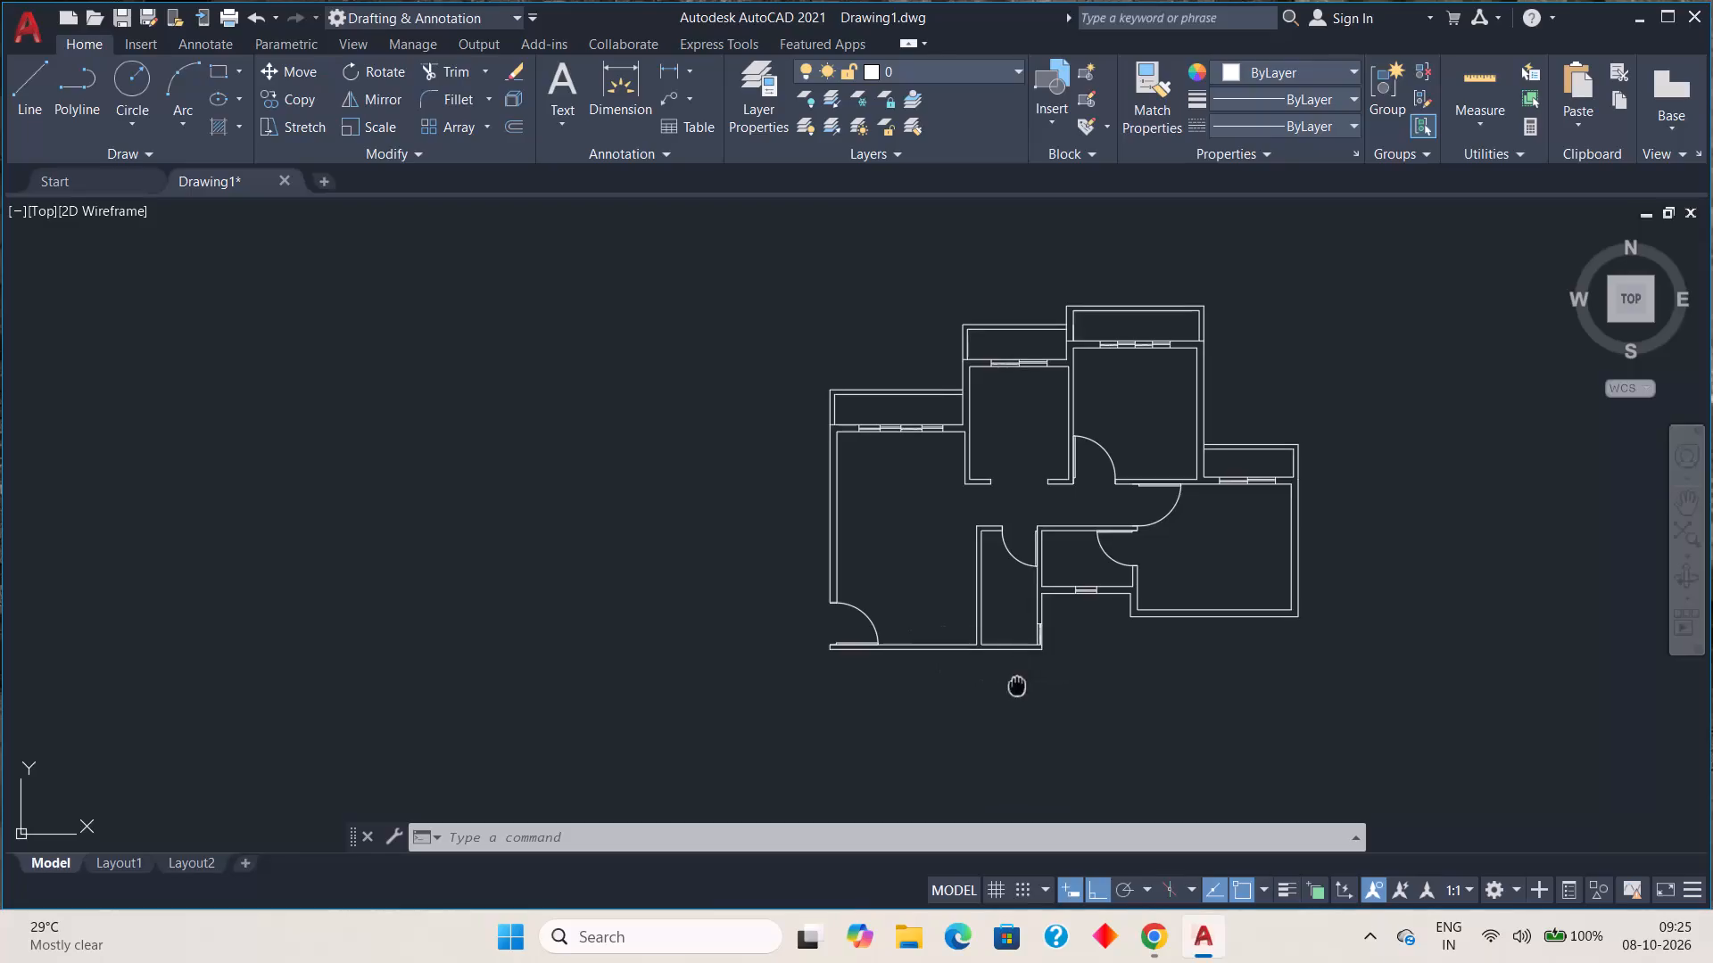
Offset the outer line of the plan's bottom-left exterior wall 3' to the south.
scroll(942, 544, "up", 2)
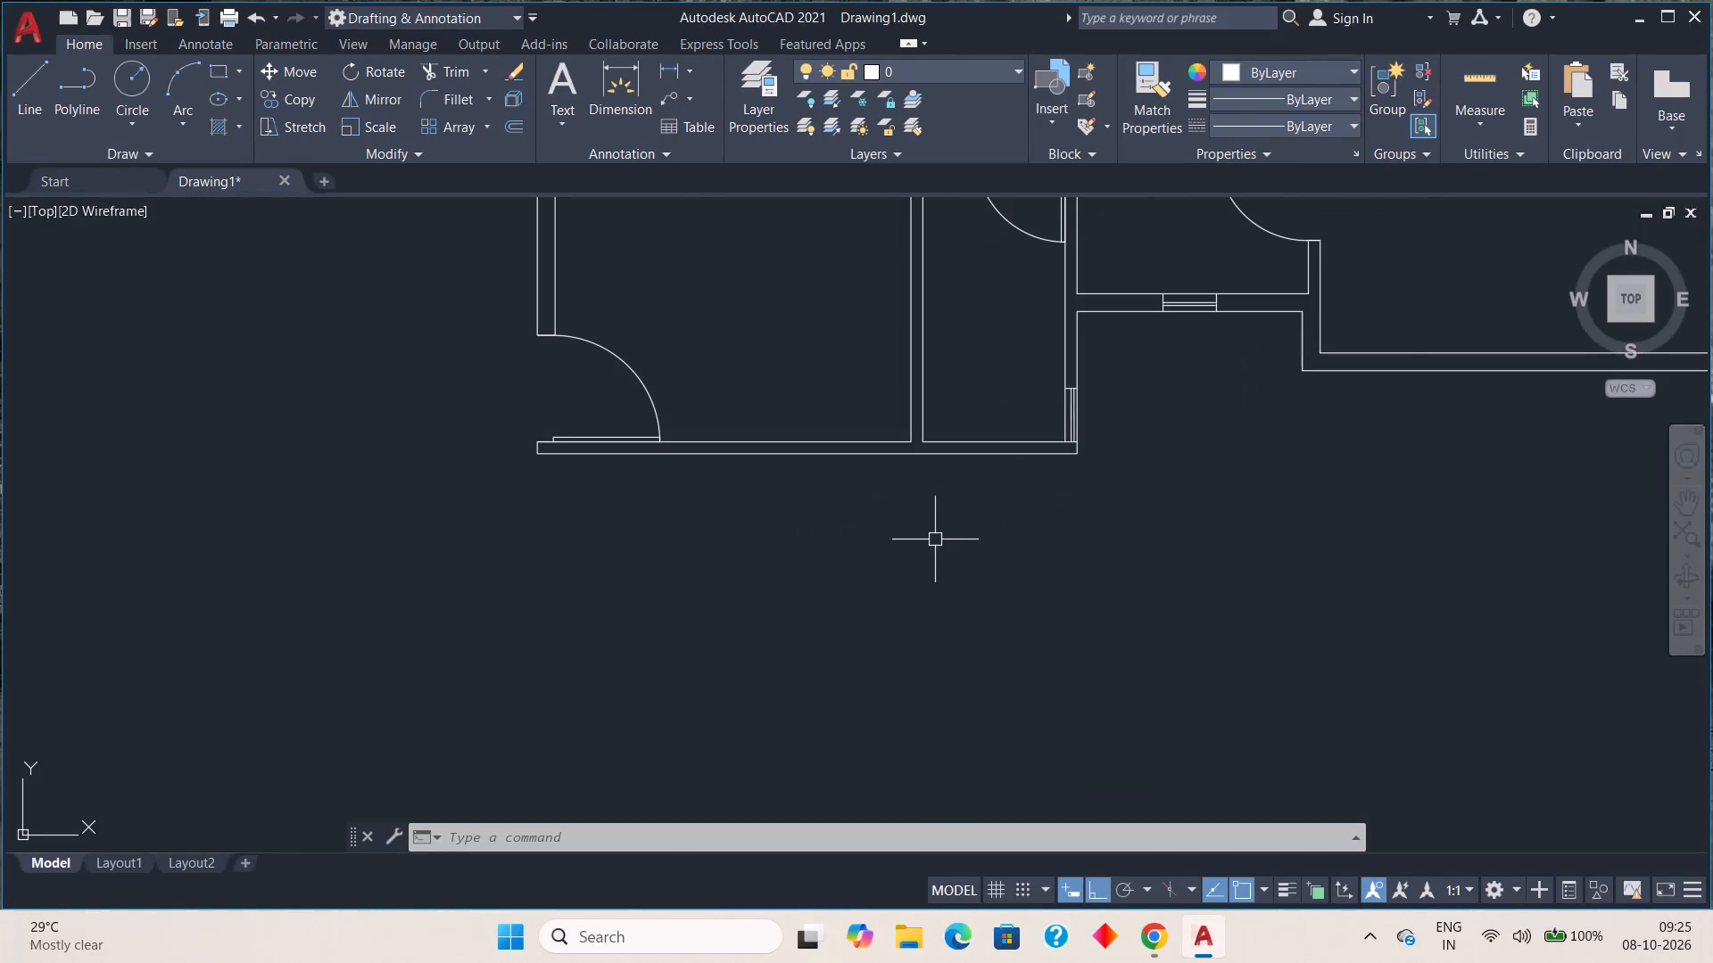
key("o")
key("Return")
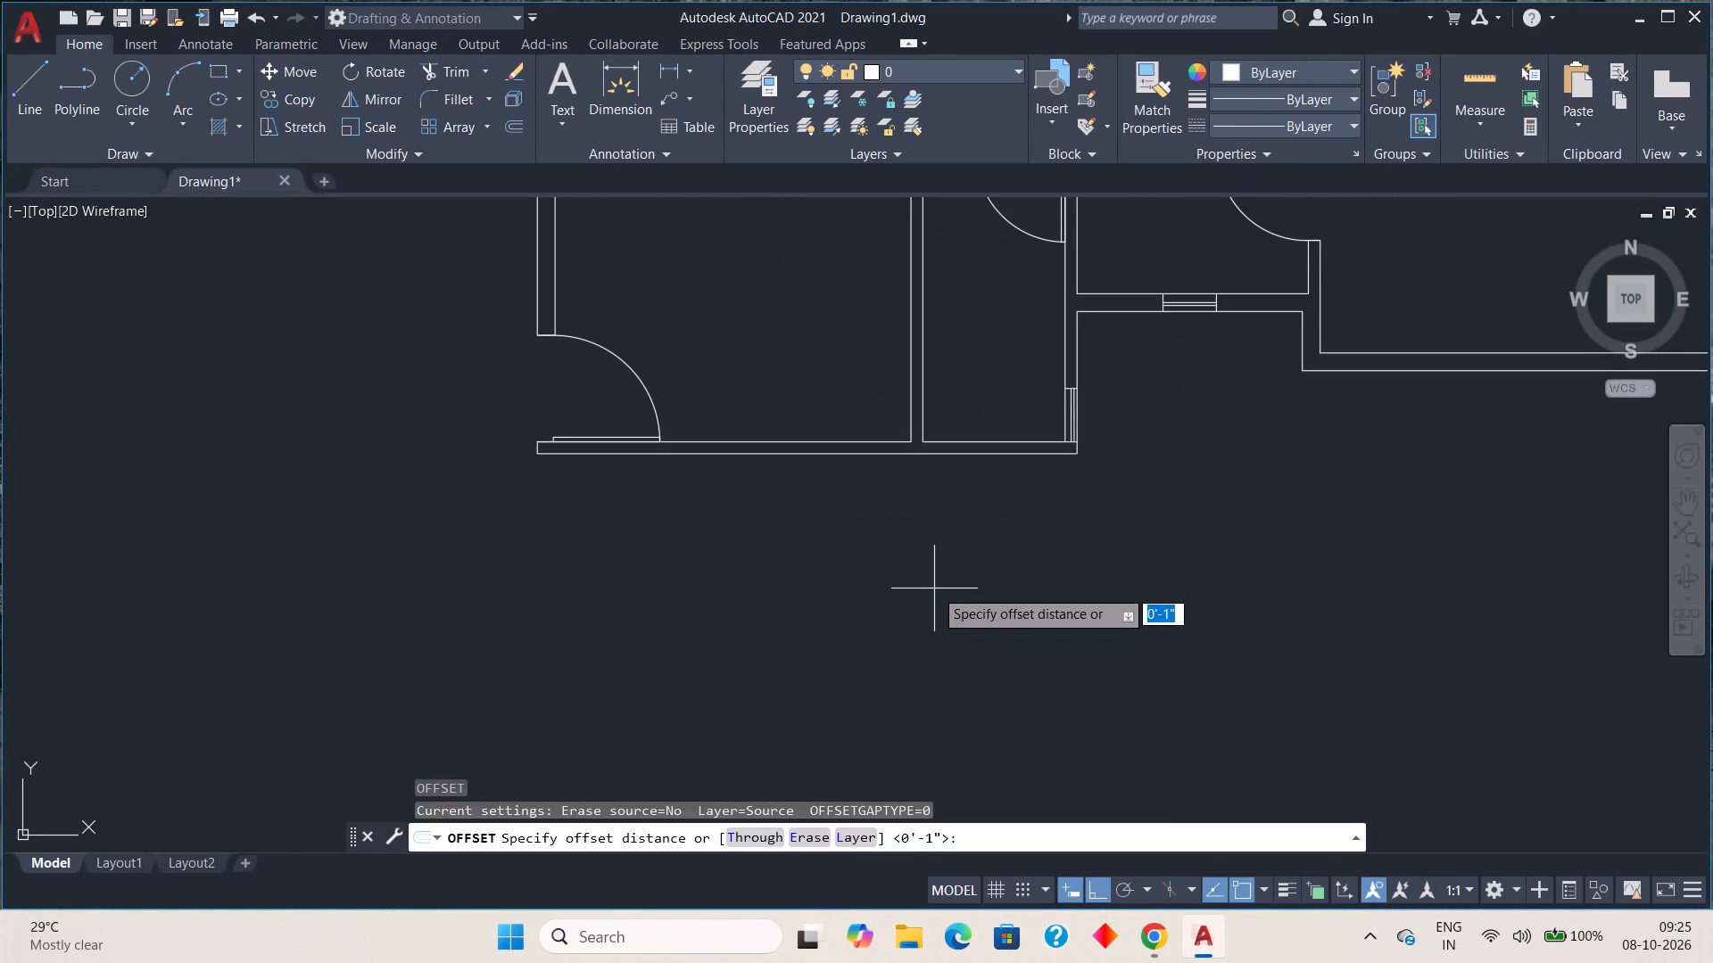
key("3")
key("apostrophe")
key("Return")
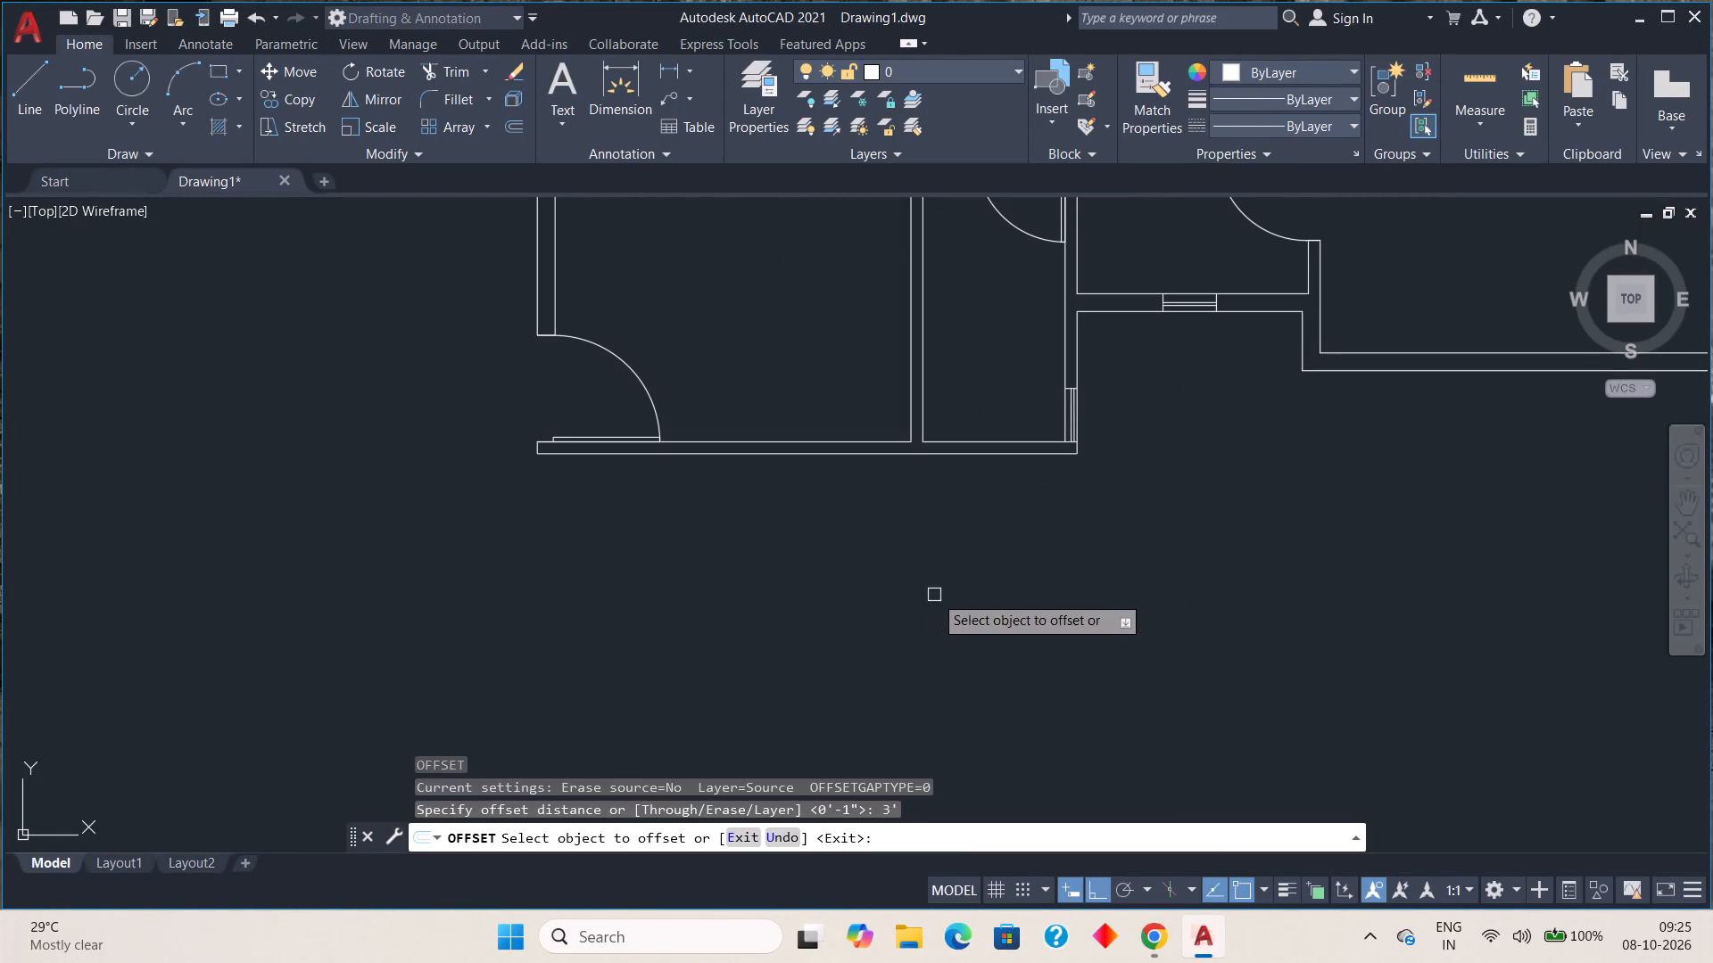
left_click(713, 452)
left_click(727, 541)
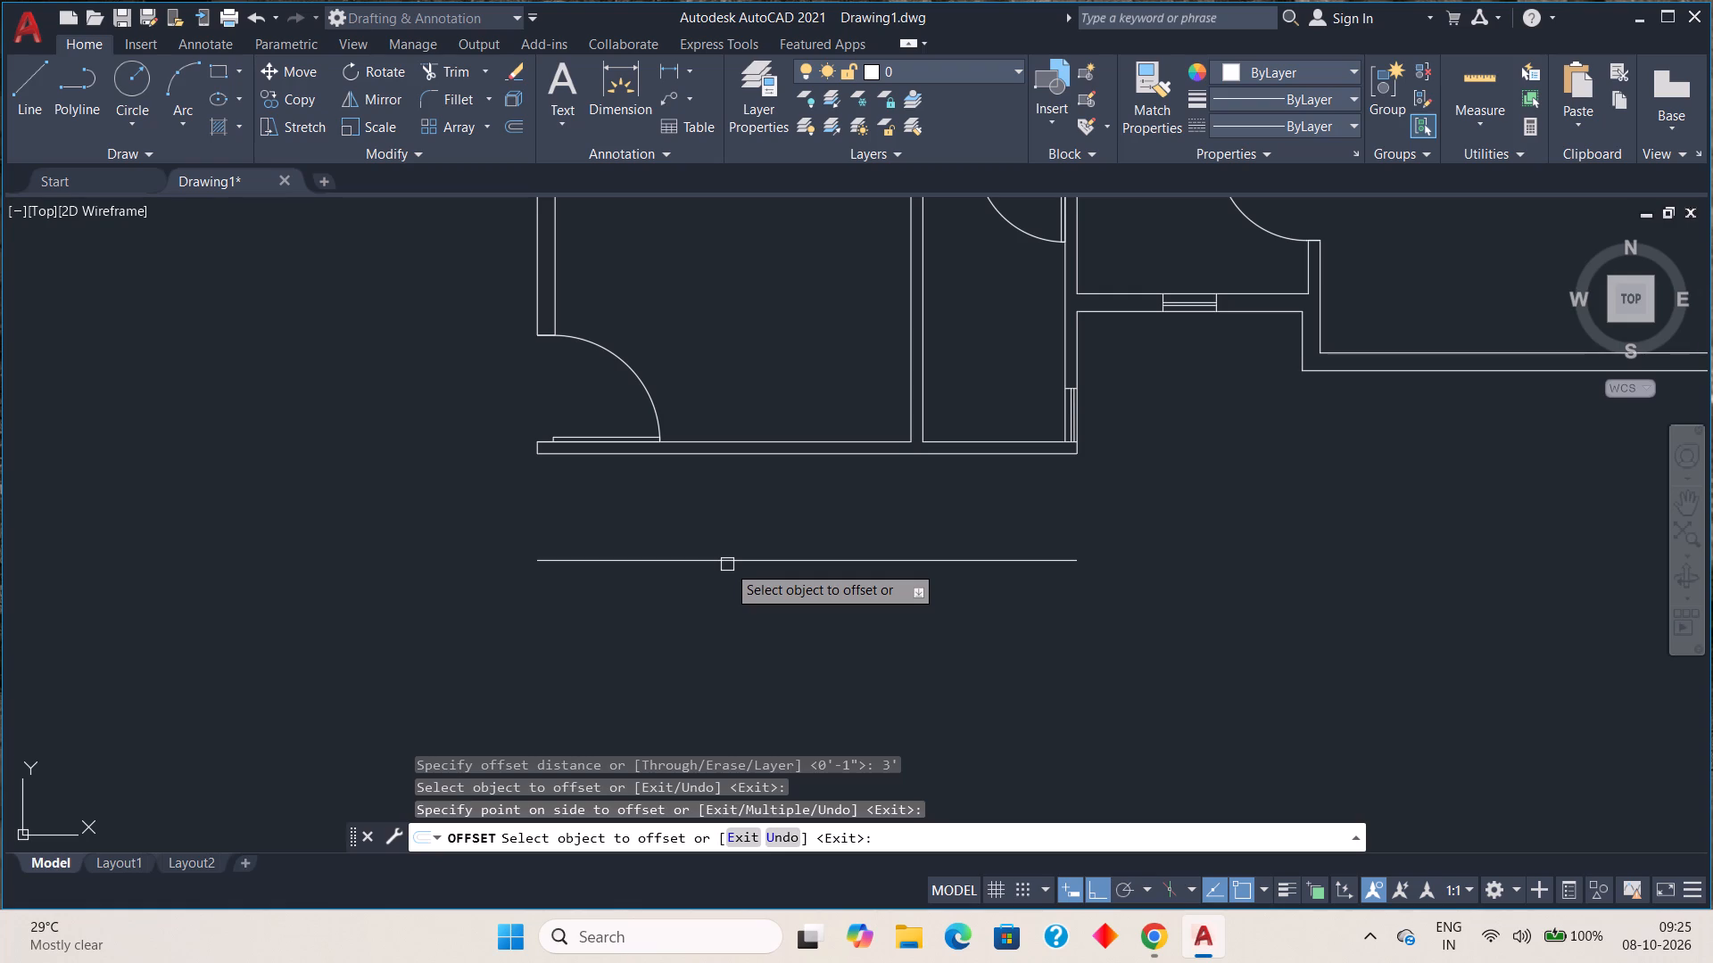
Offset the new line below the exterior wall a further 6" to the south.
left_click(727, 564)
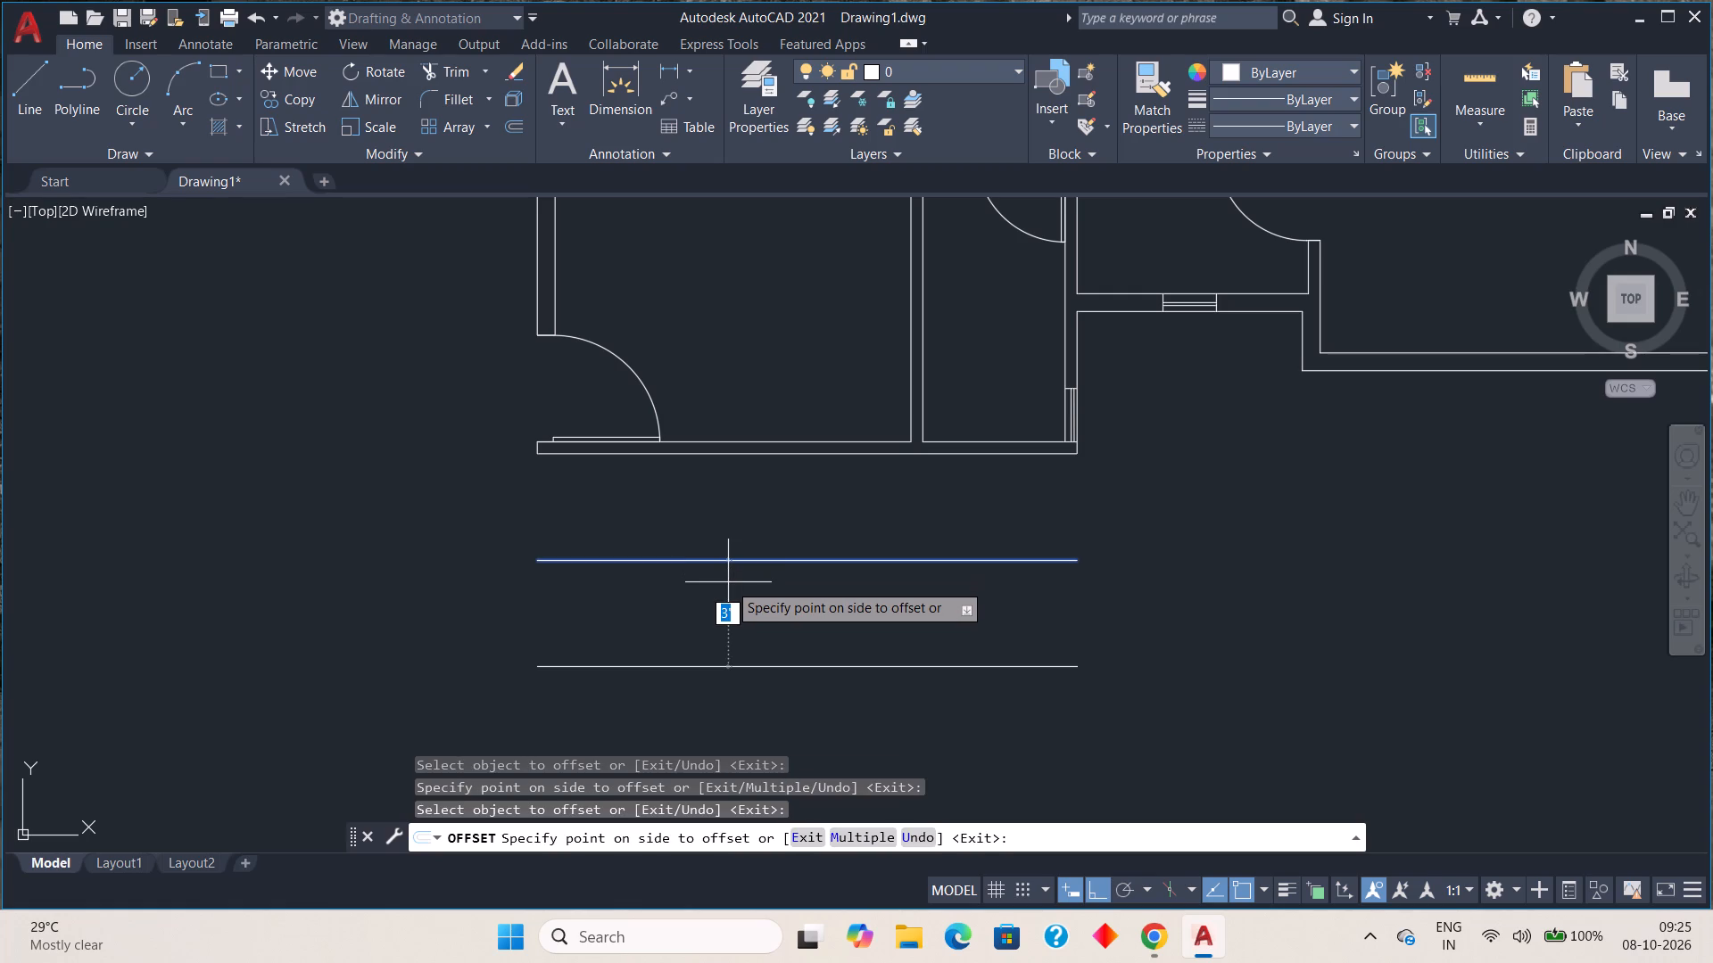
key("6")
key("shift+quotedbl")
key("Return")
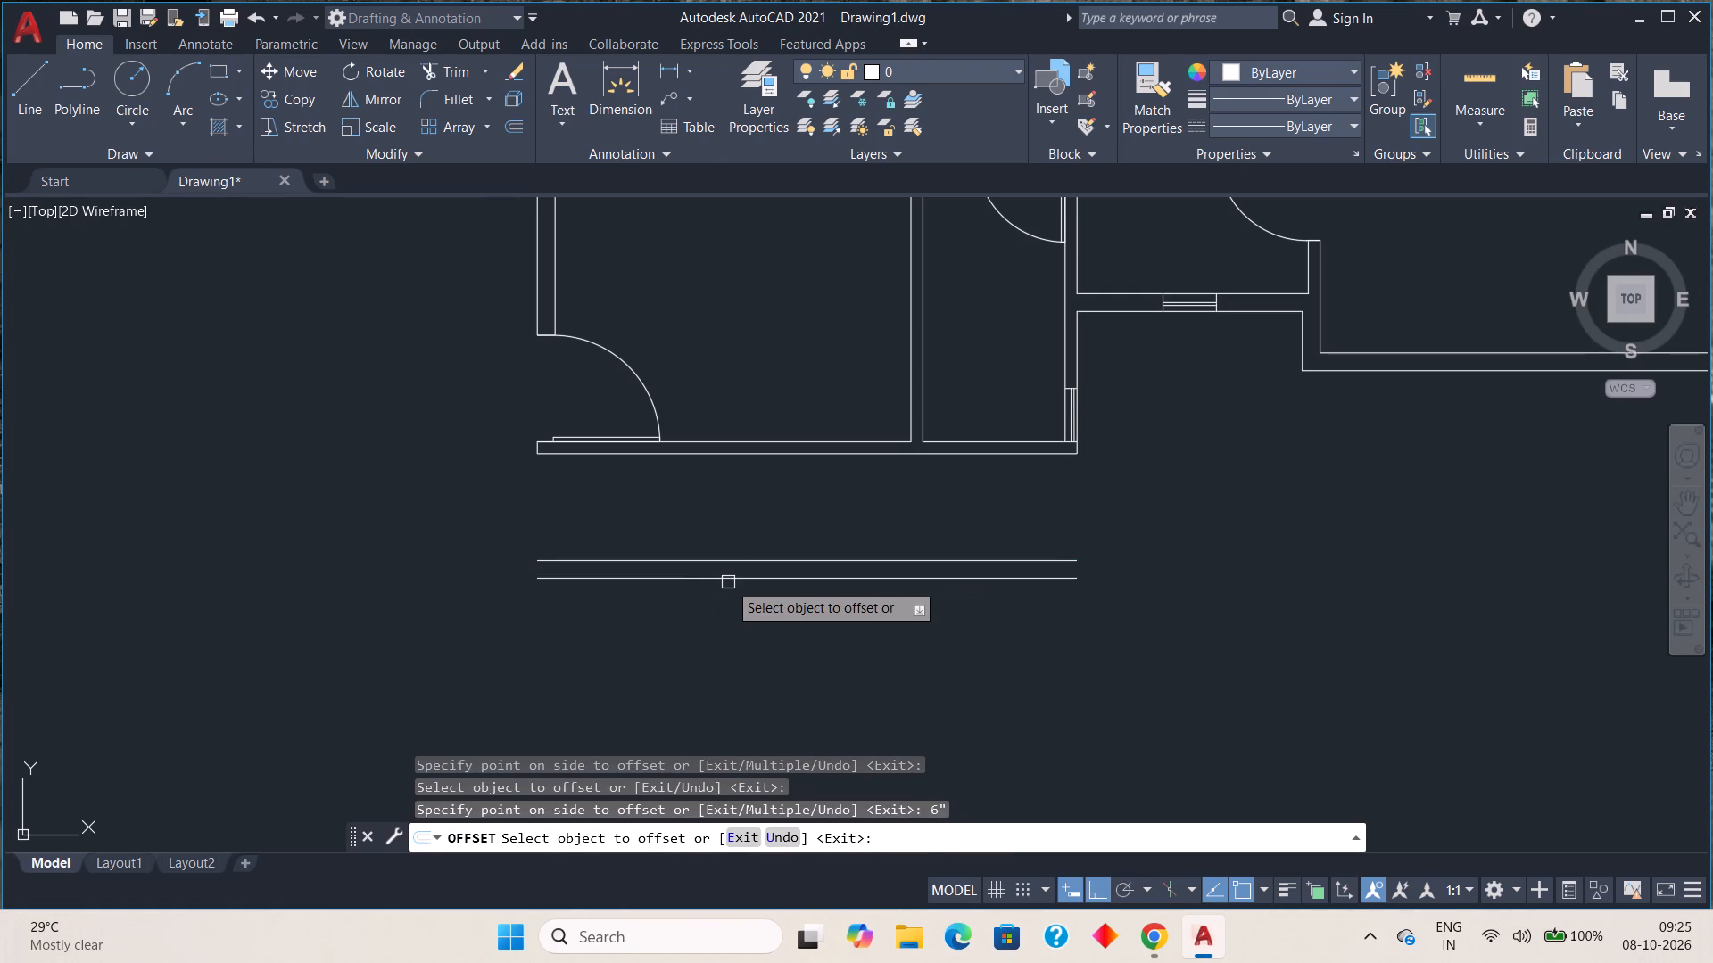
key("Escape")
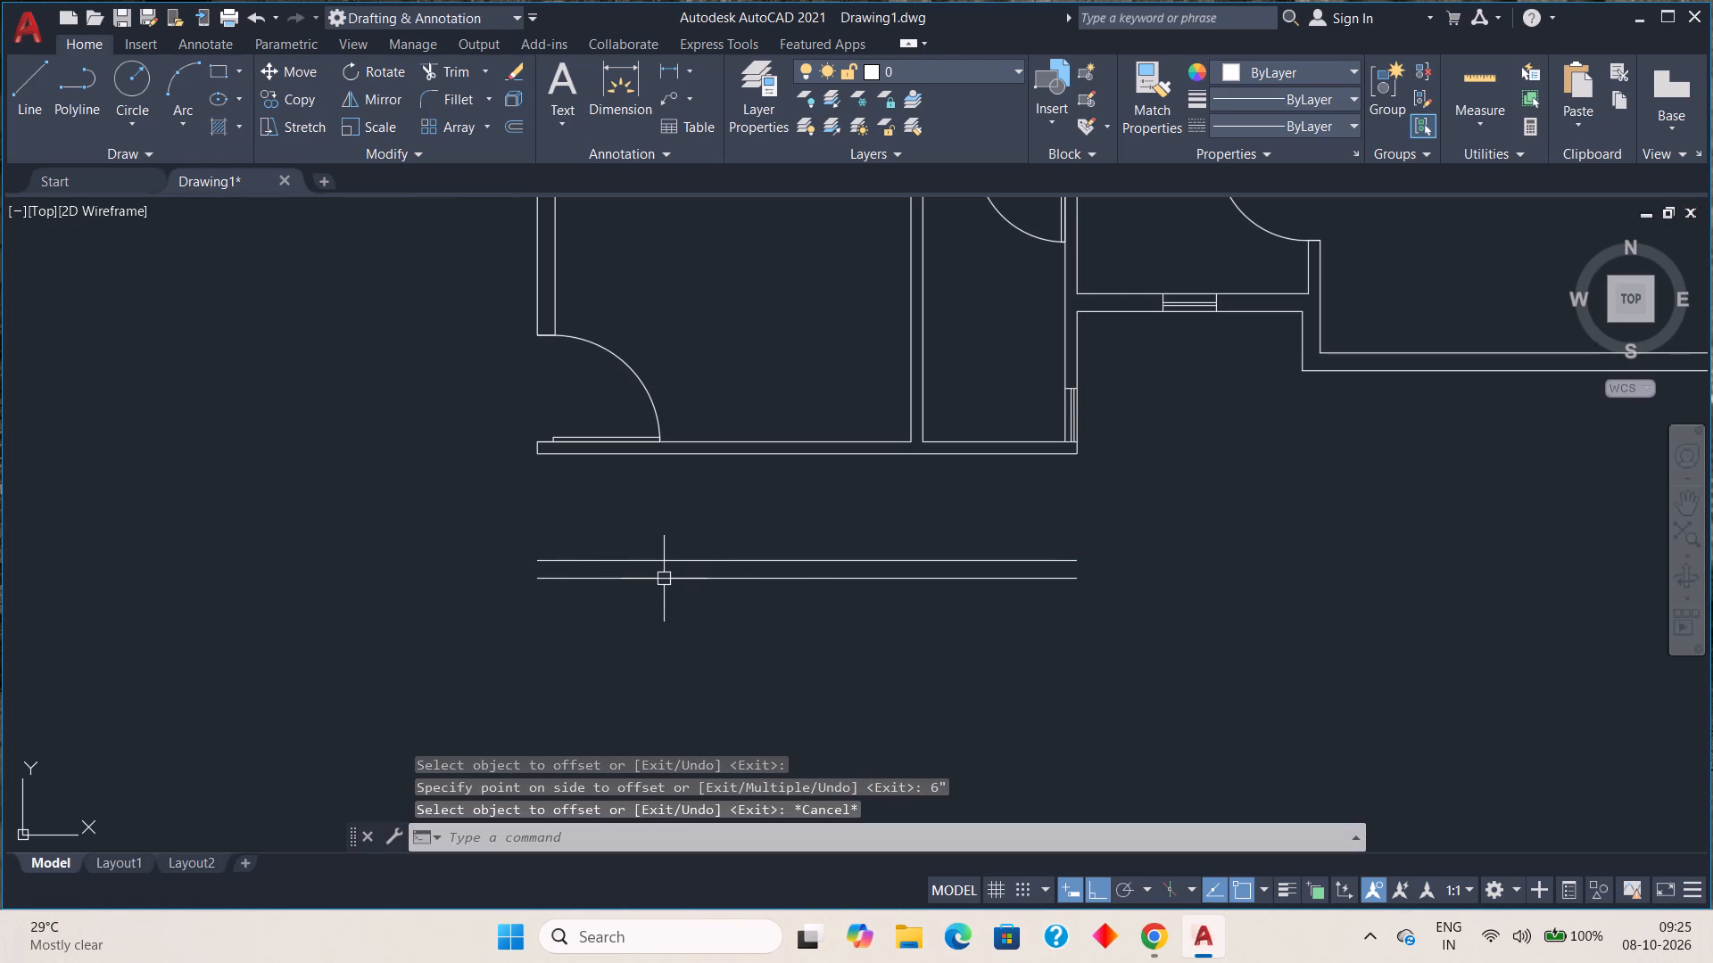
Stretch the west ends of both offset lines westward to the same point, making each about 27'-10" long.
left_click(664, 580)
left_click(534, 578)
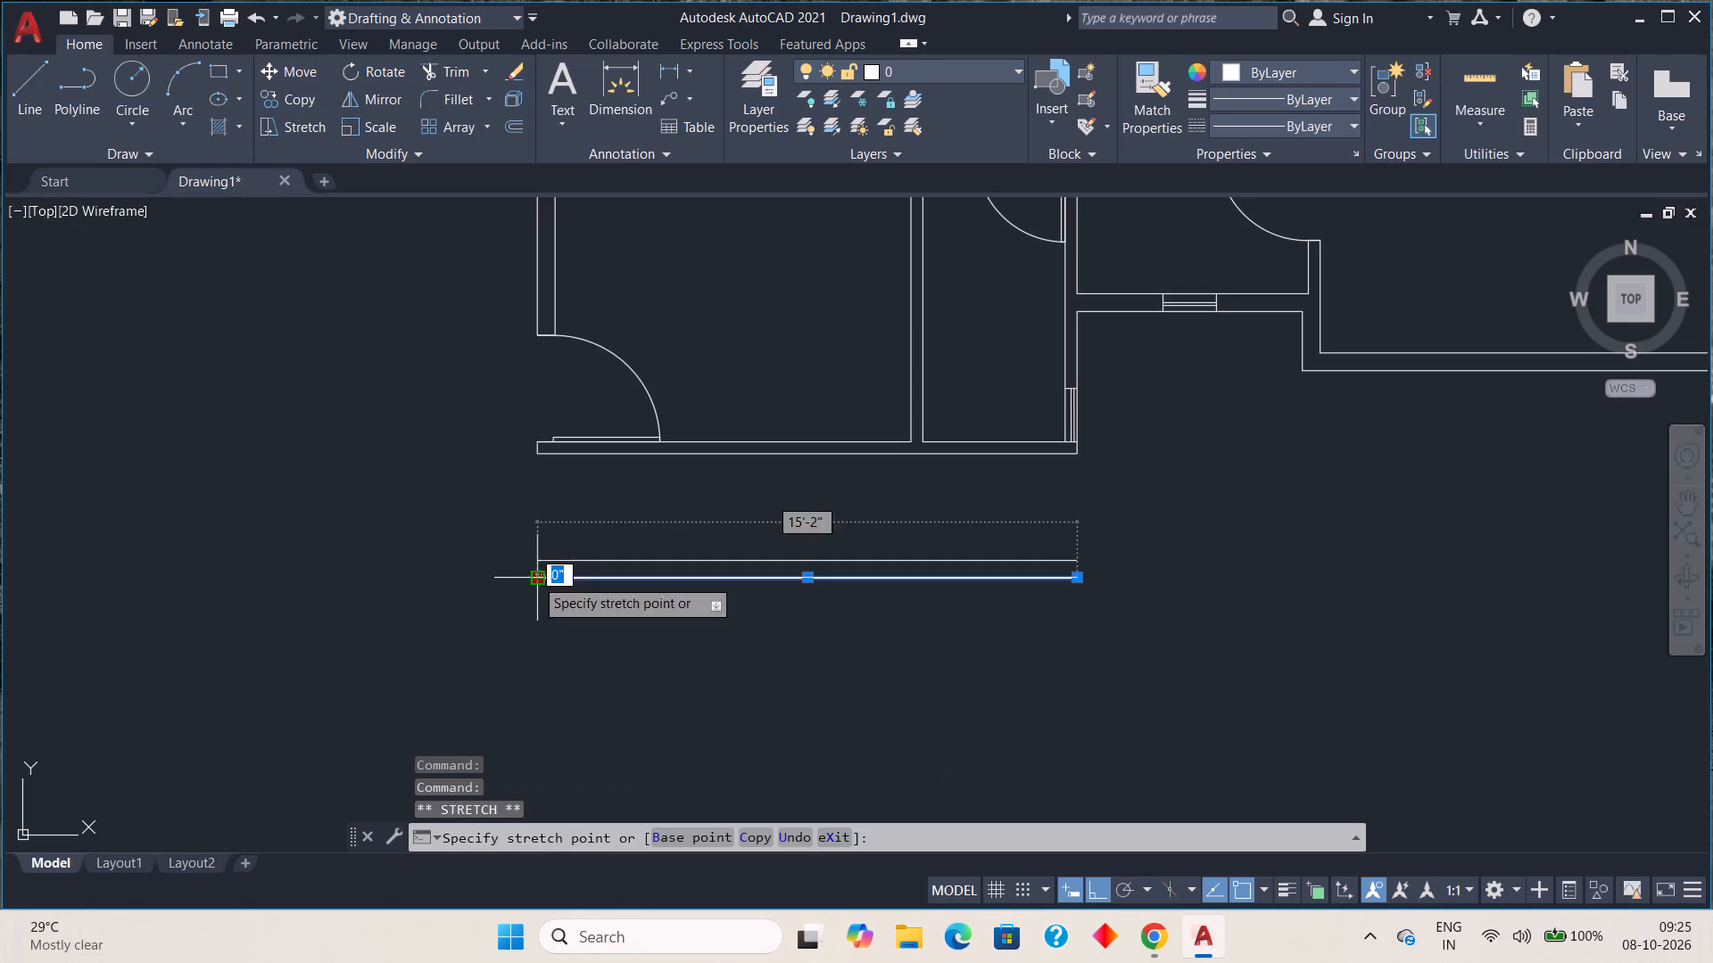
left_click(87, 588)
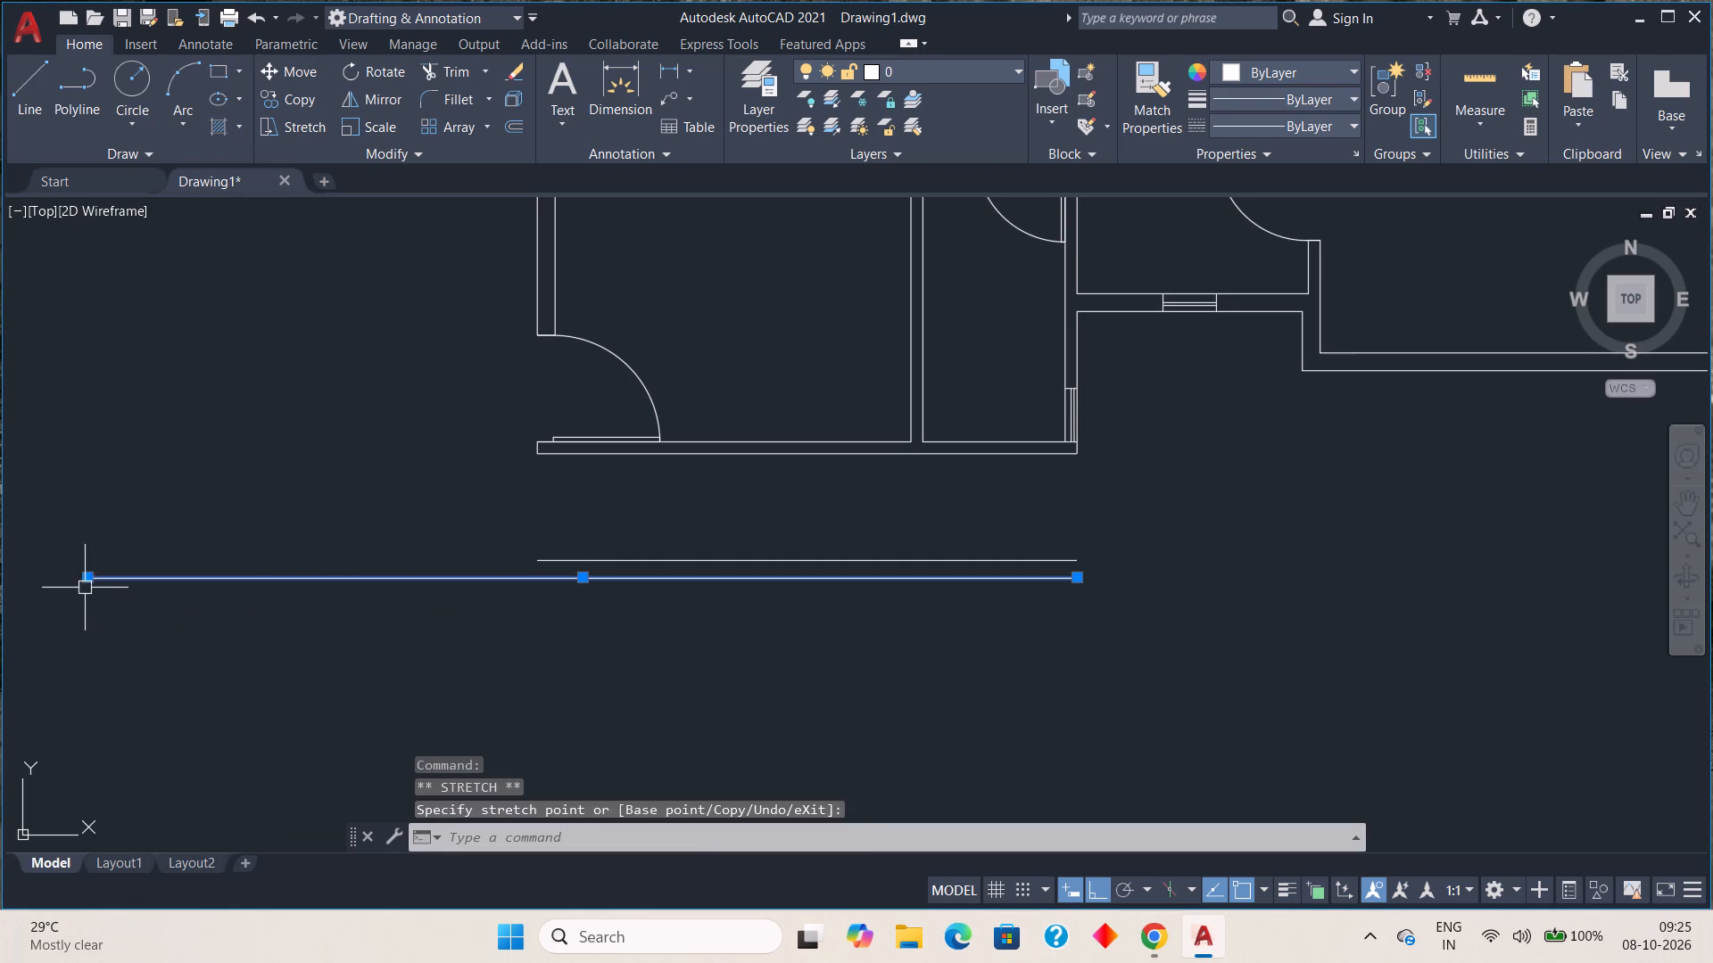
left_click(544, 560)
left_click_drag(534, 560, 523, 560)
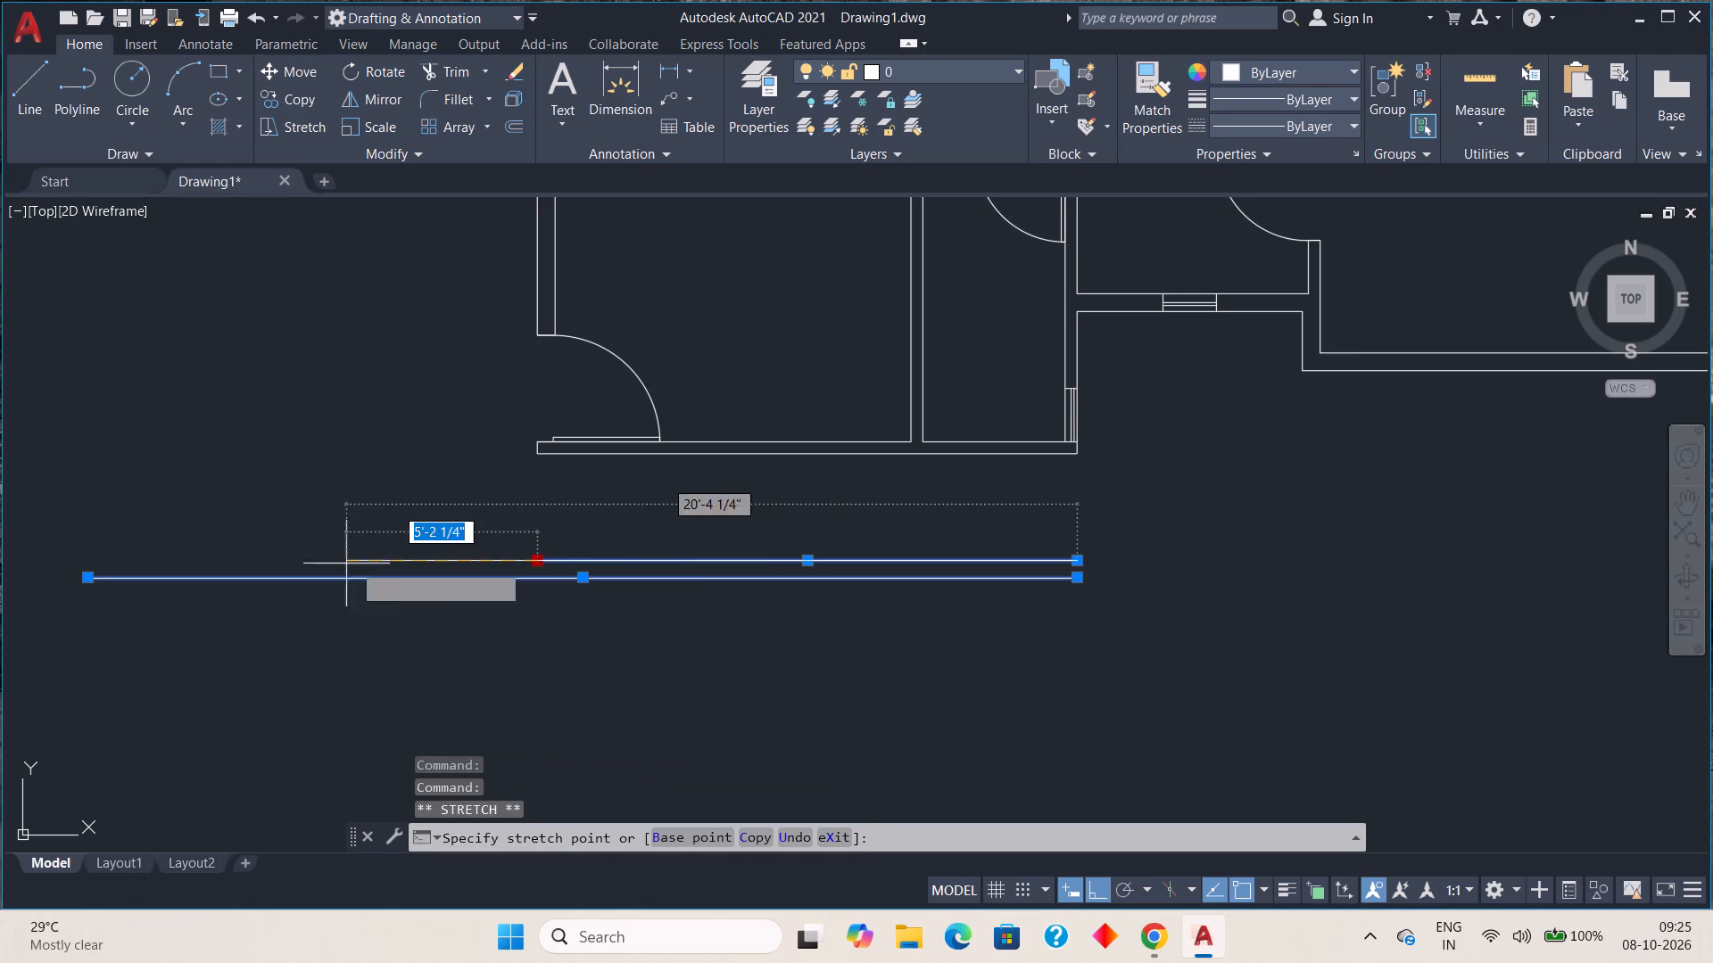
left_click(89, 556)
key("Escape")
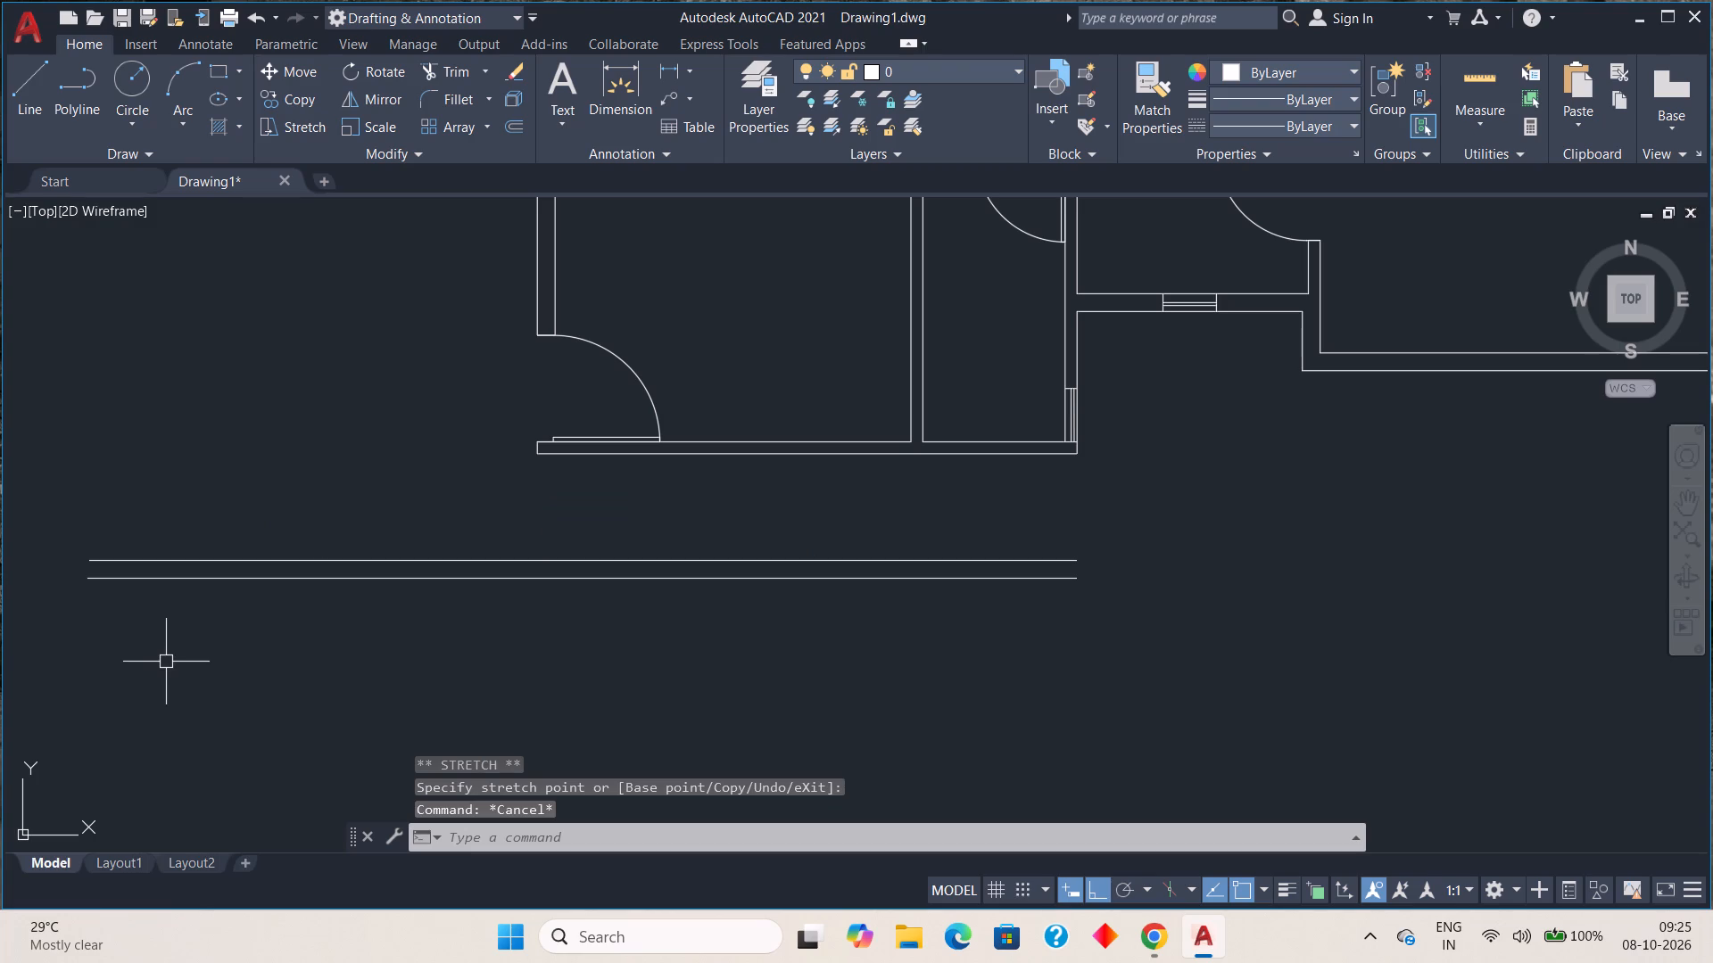
Draw a vertical line from the outer southwest wall corner below the entrance door down to the upper offset line.
middle_click_drag(201, 640, 213, 717)
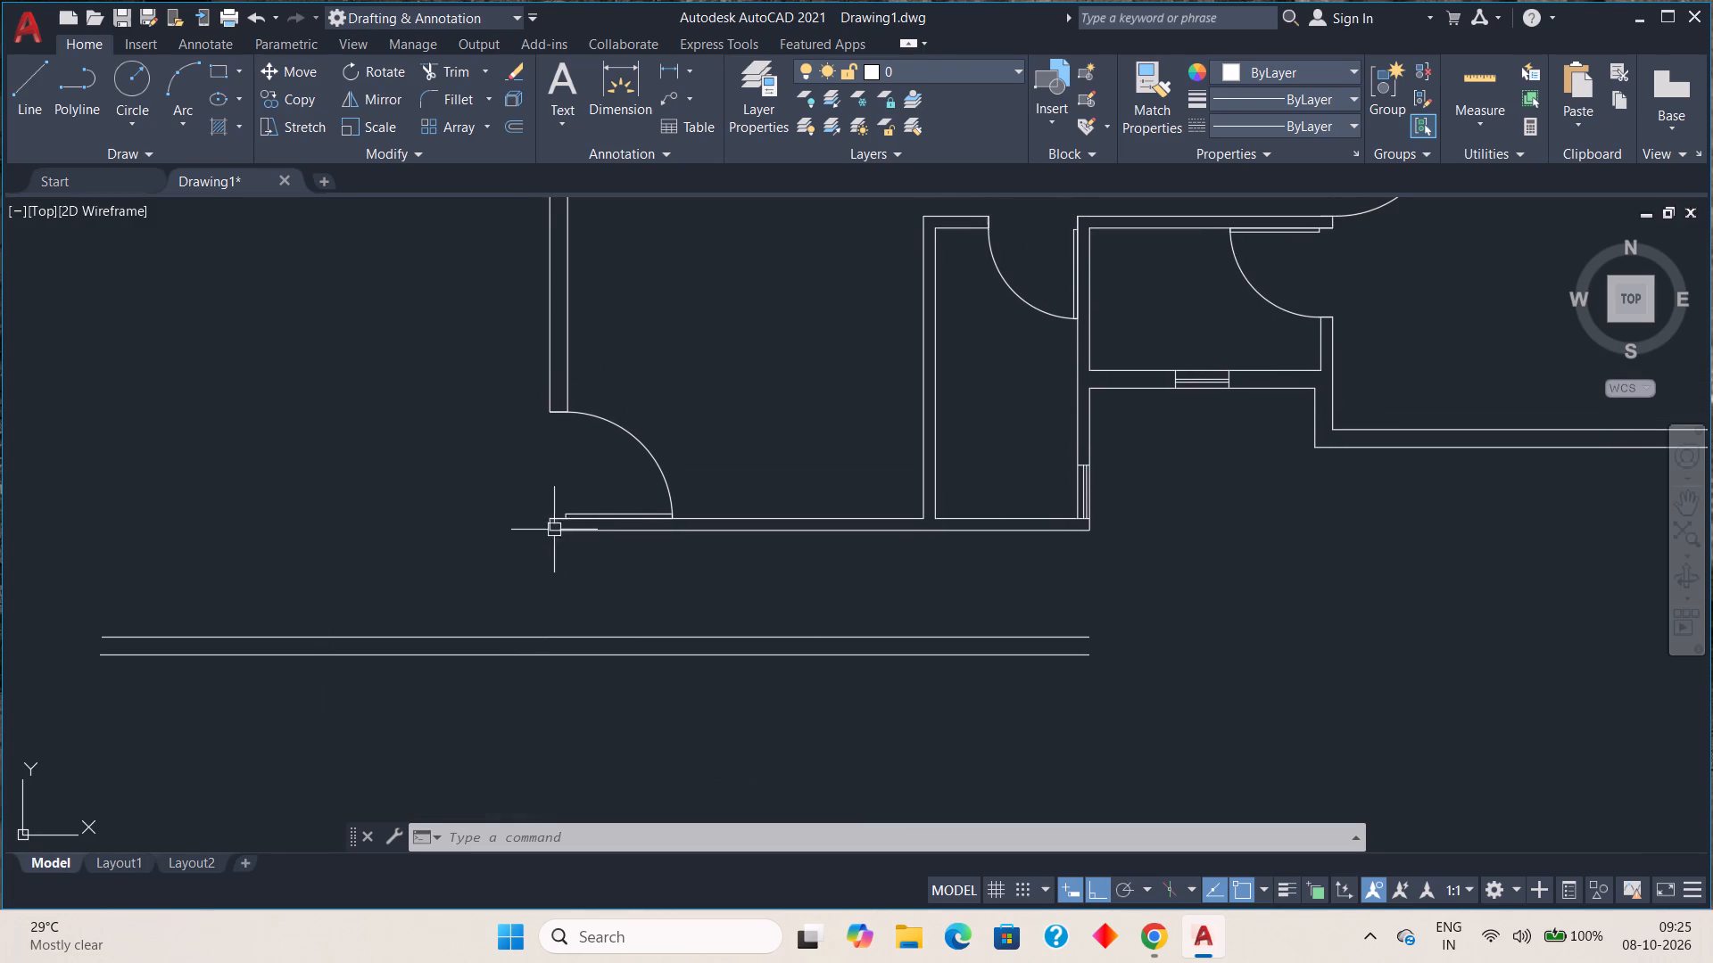
left_click(26, 93)
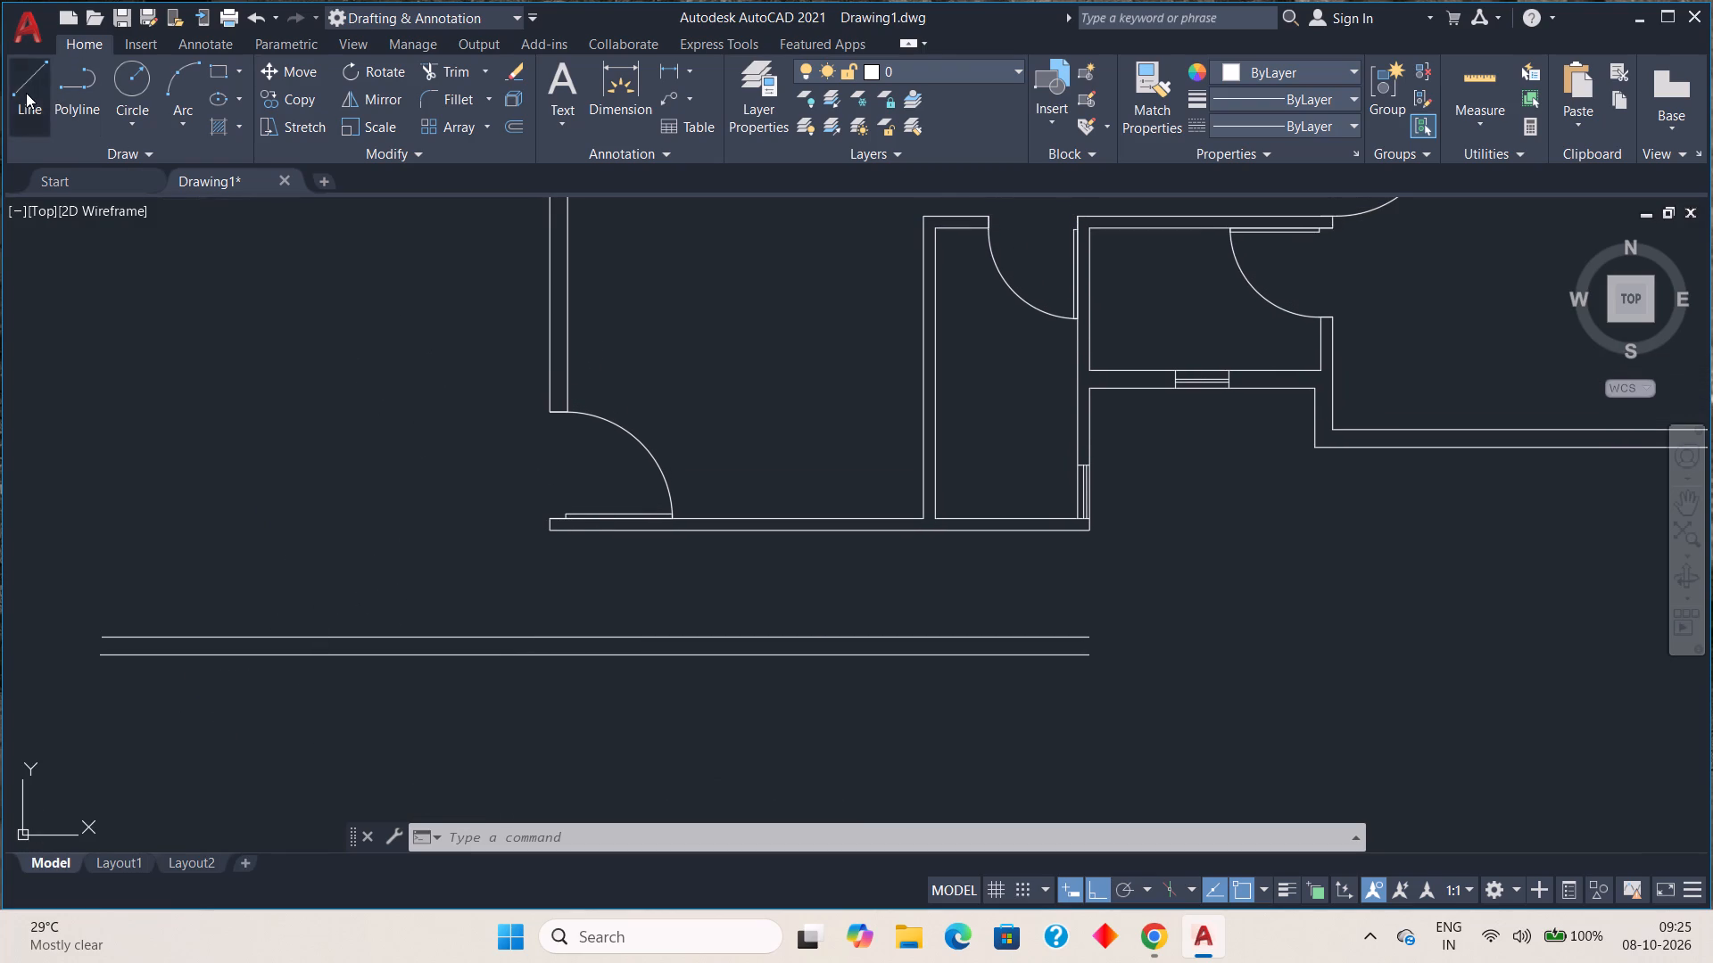
left_click(546, 533)
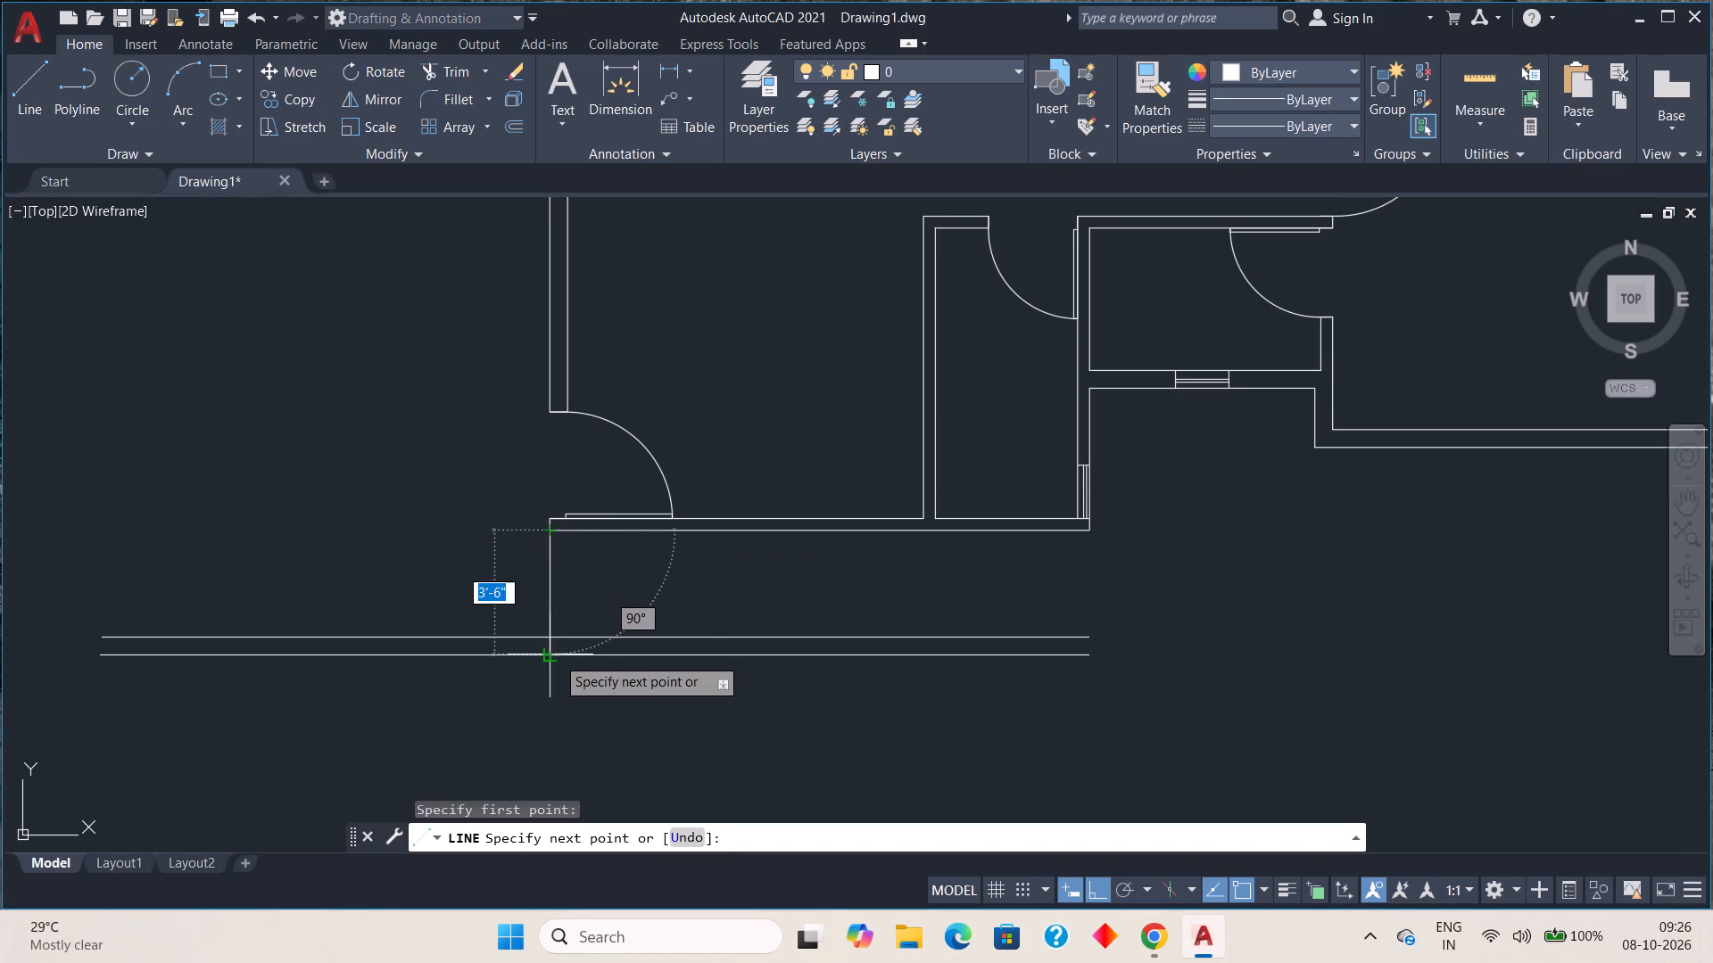
scroll(555, 630, "up", 4)
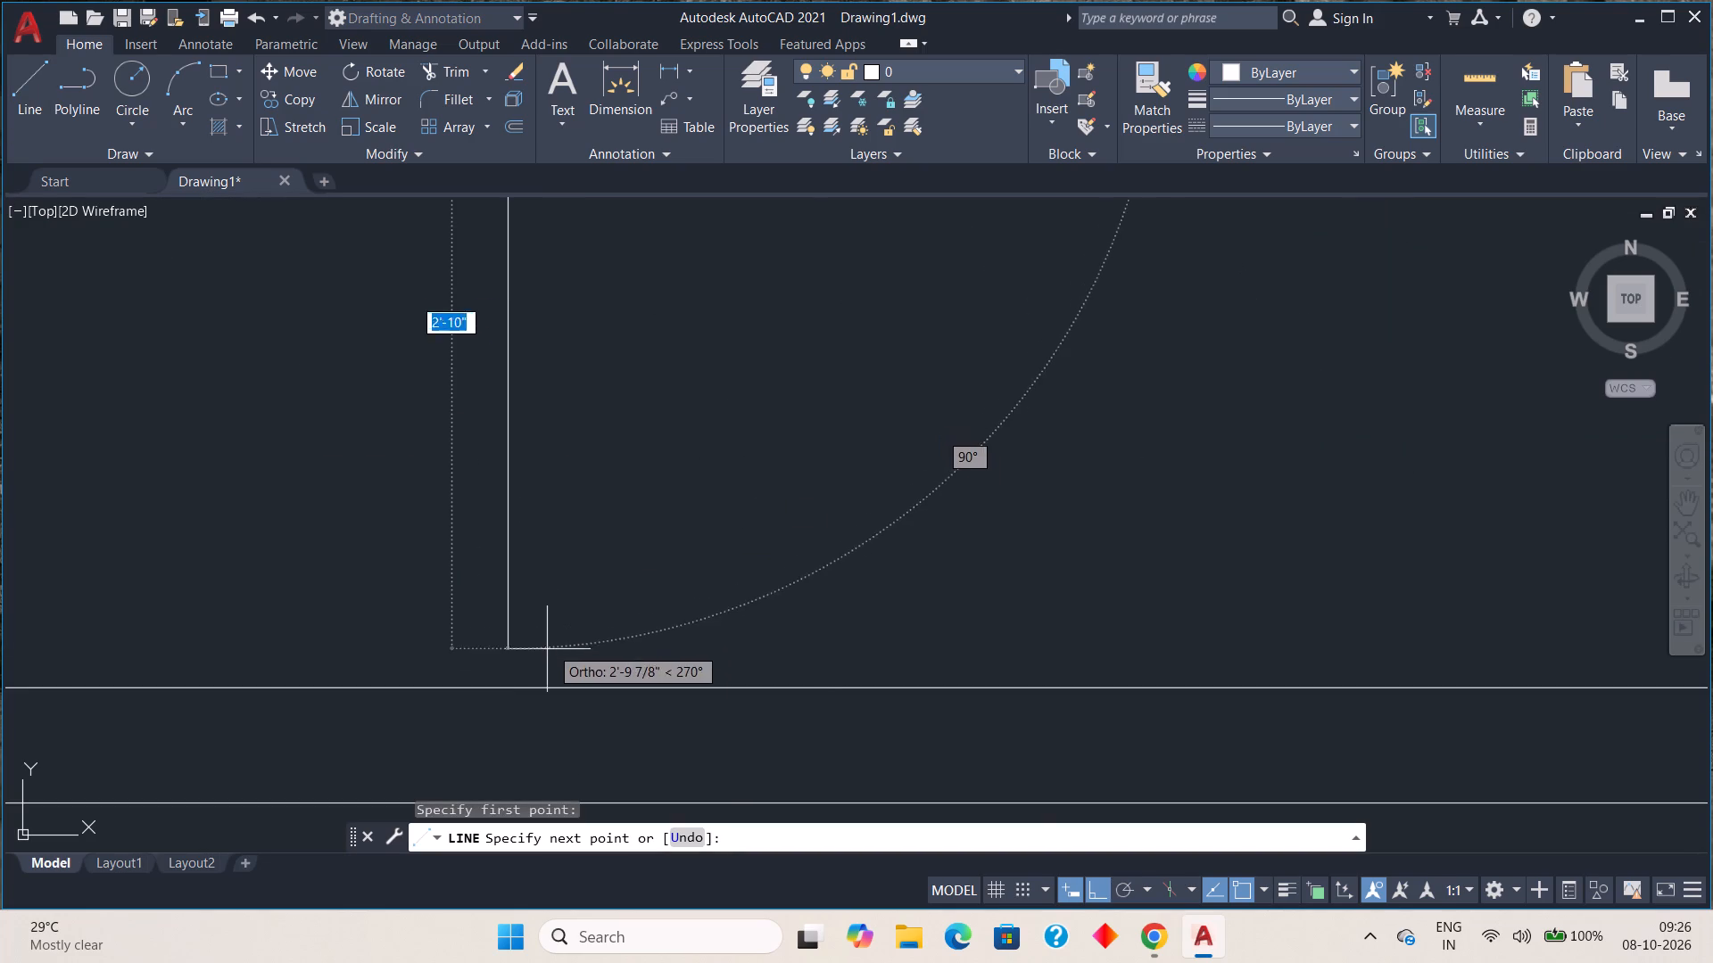
left_click(502, 689)
key("Escape")
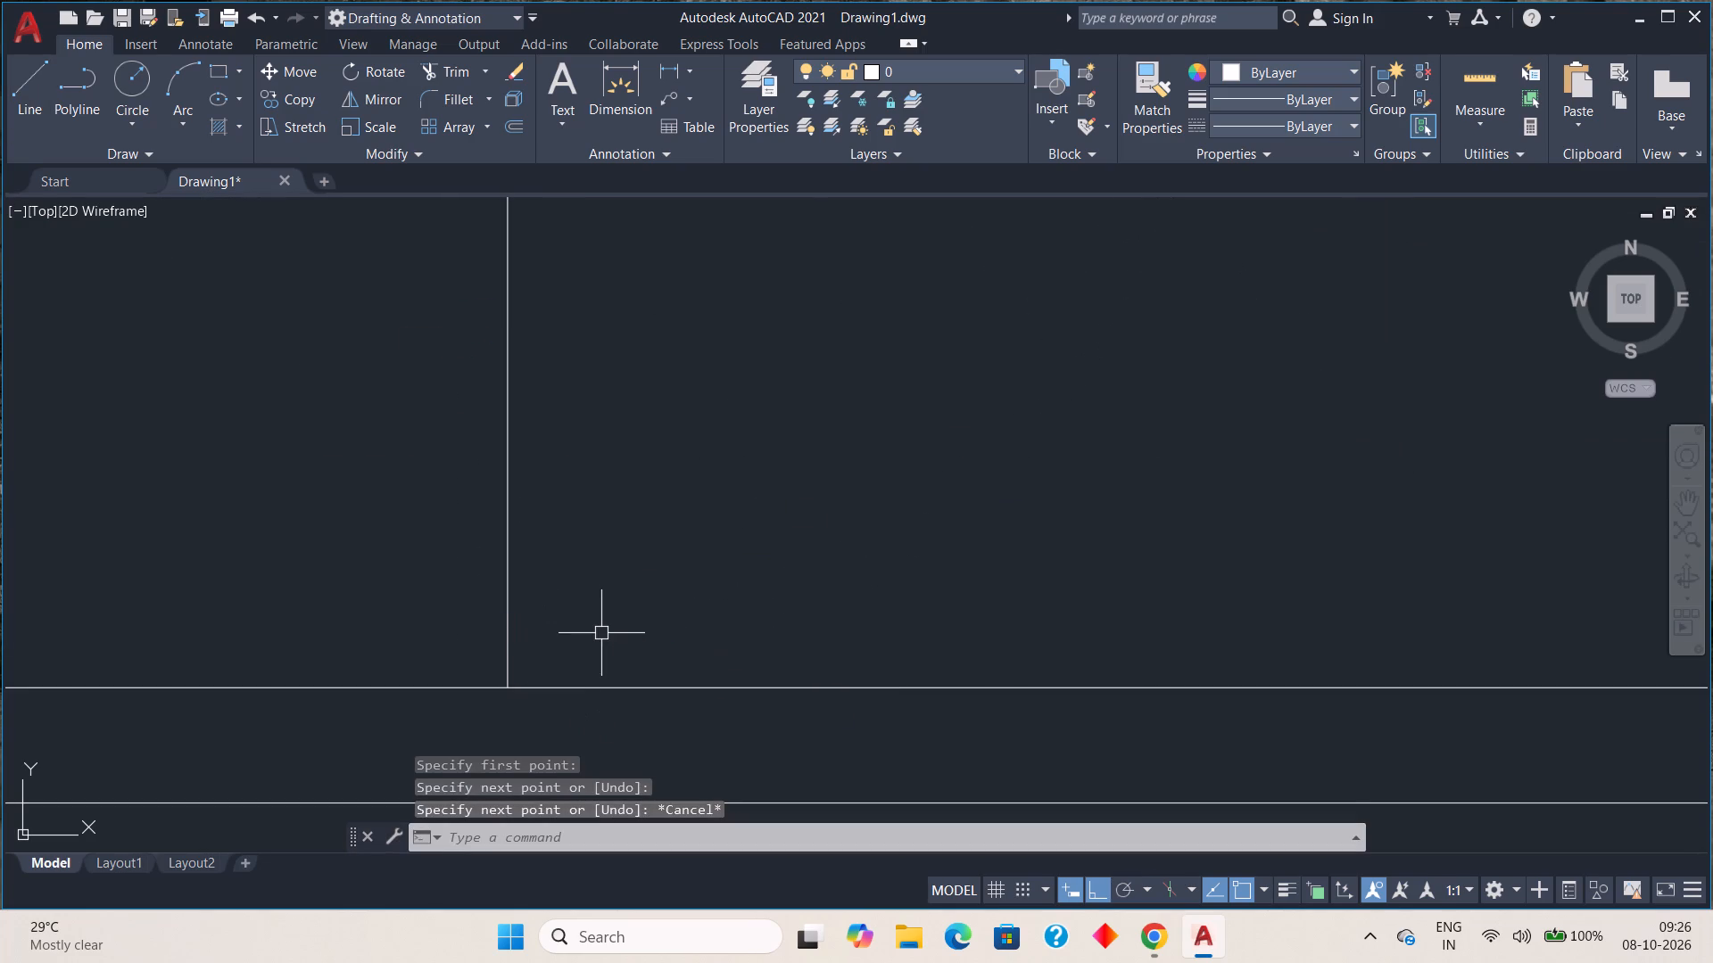
Offset the short vertical line below the entrance corner 7'10" to the west.
key("o")
key("Return")
scroll(542, 657, "down", 3)
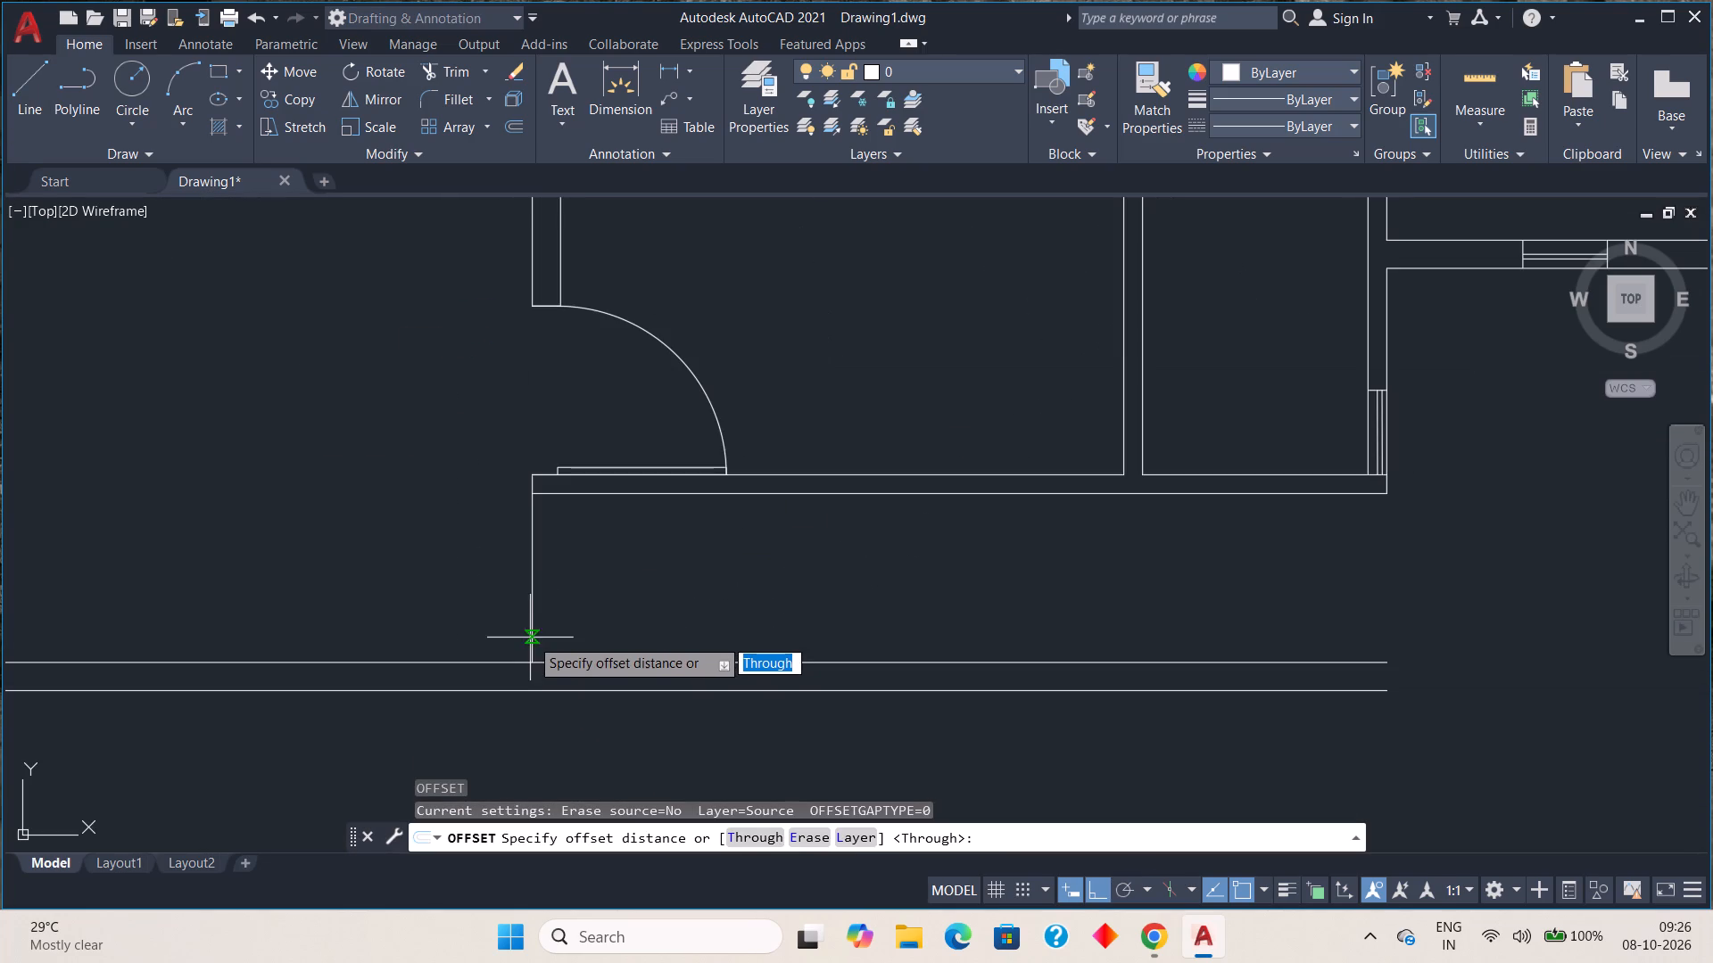
key("7")
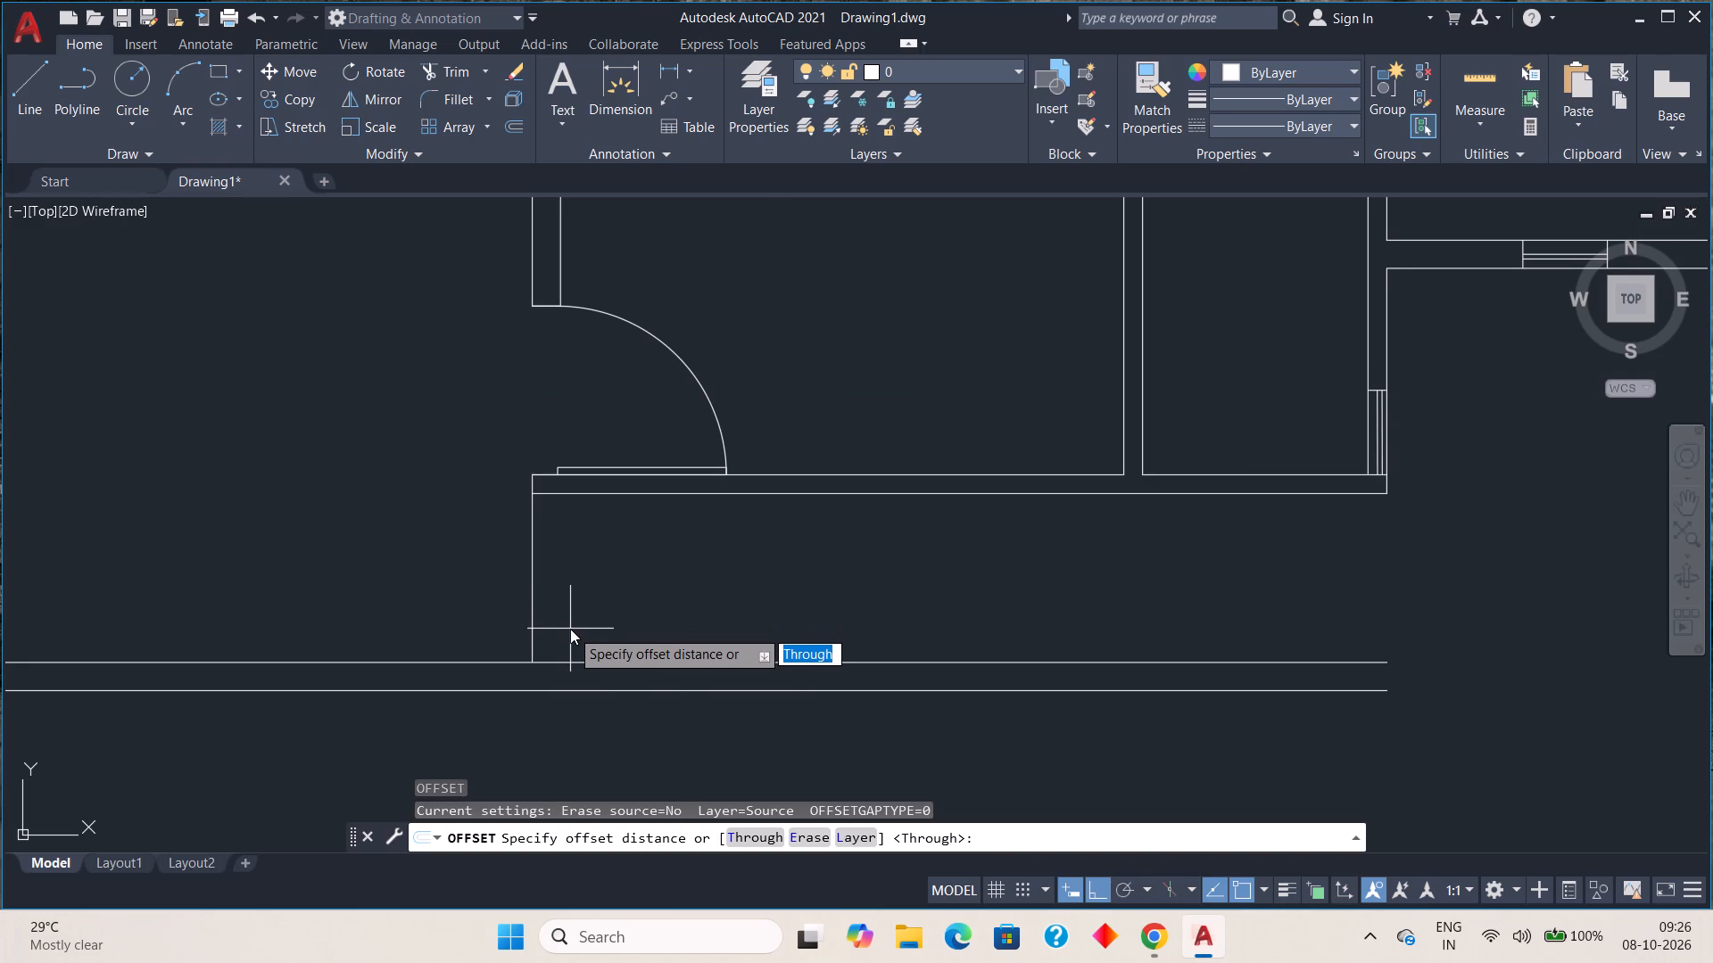
key("apostrophe")
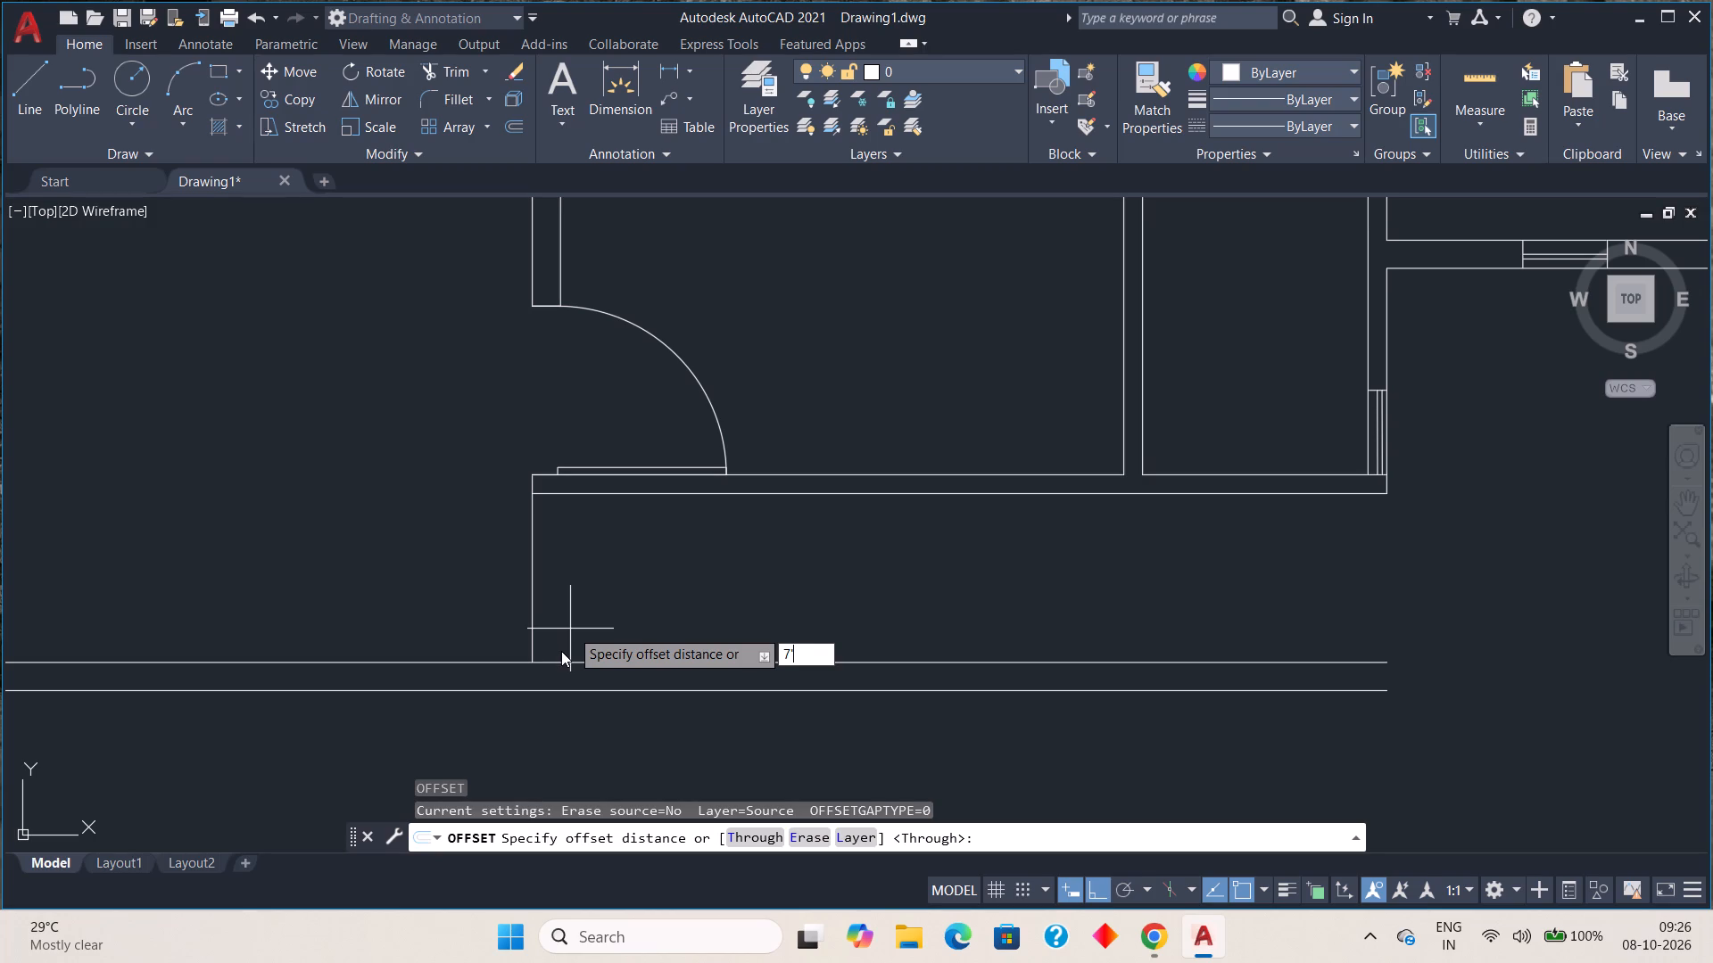
key("1")
key("0")
key("shift+quotedbl")
key("Return")
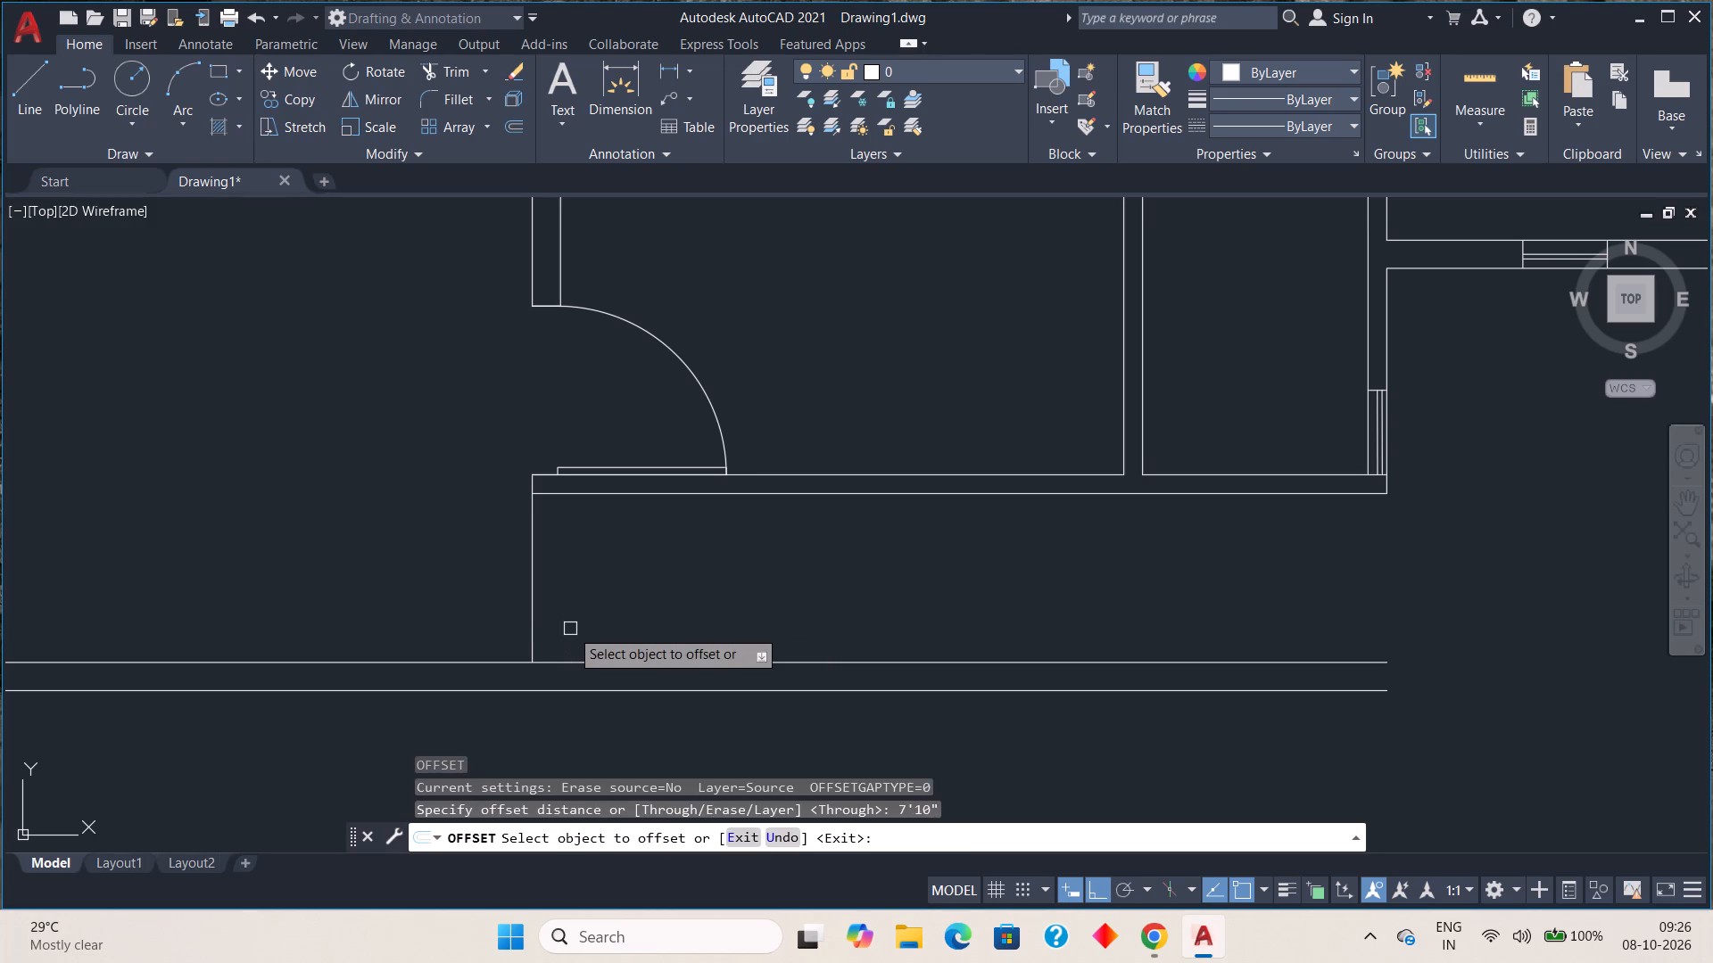
left_click(527, 597)
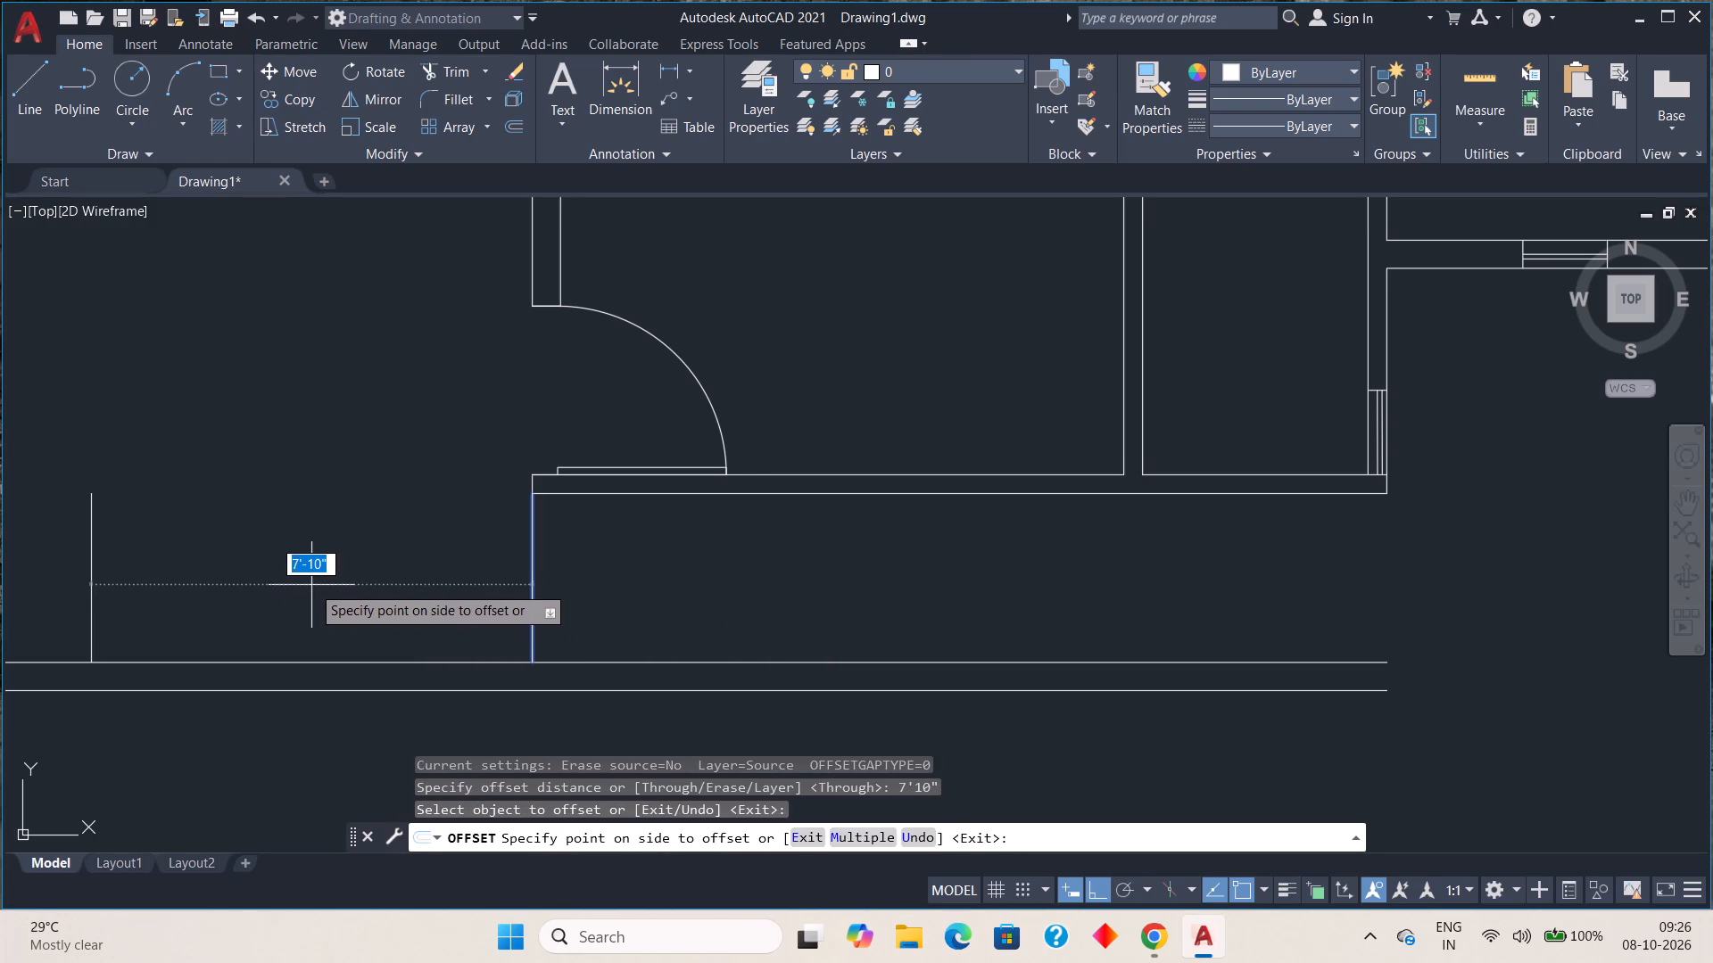
left_click(311, 585)
scroll(176, 593, "down", 2)
middle_click_drag(177, 593, 632, 588)
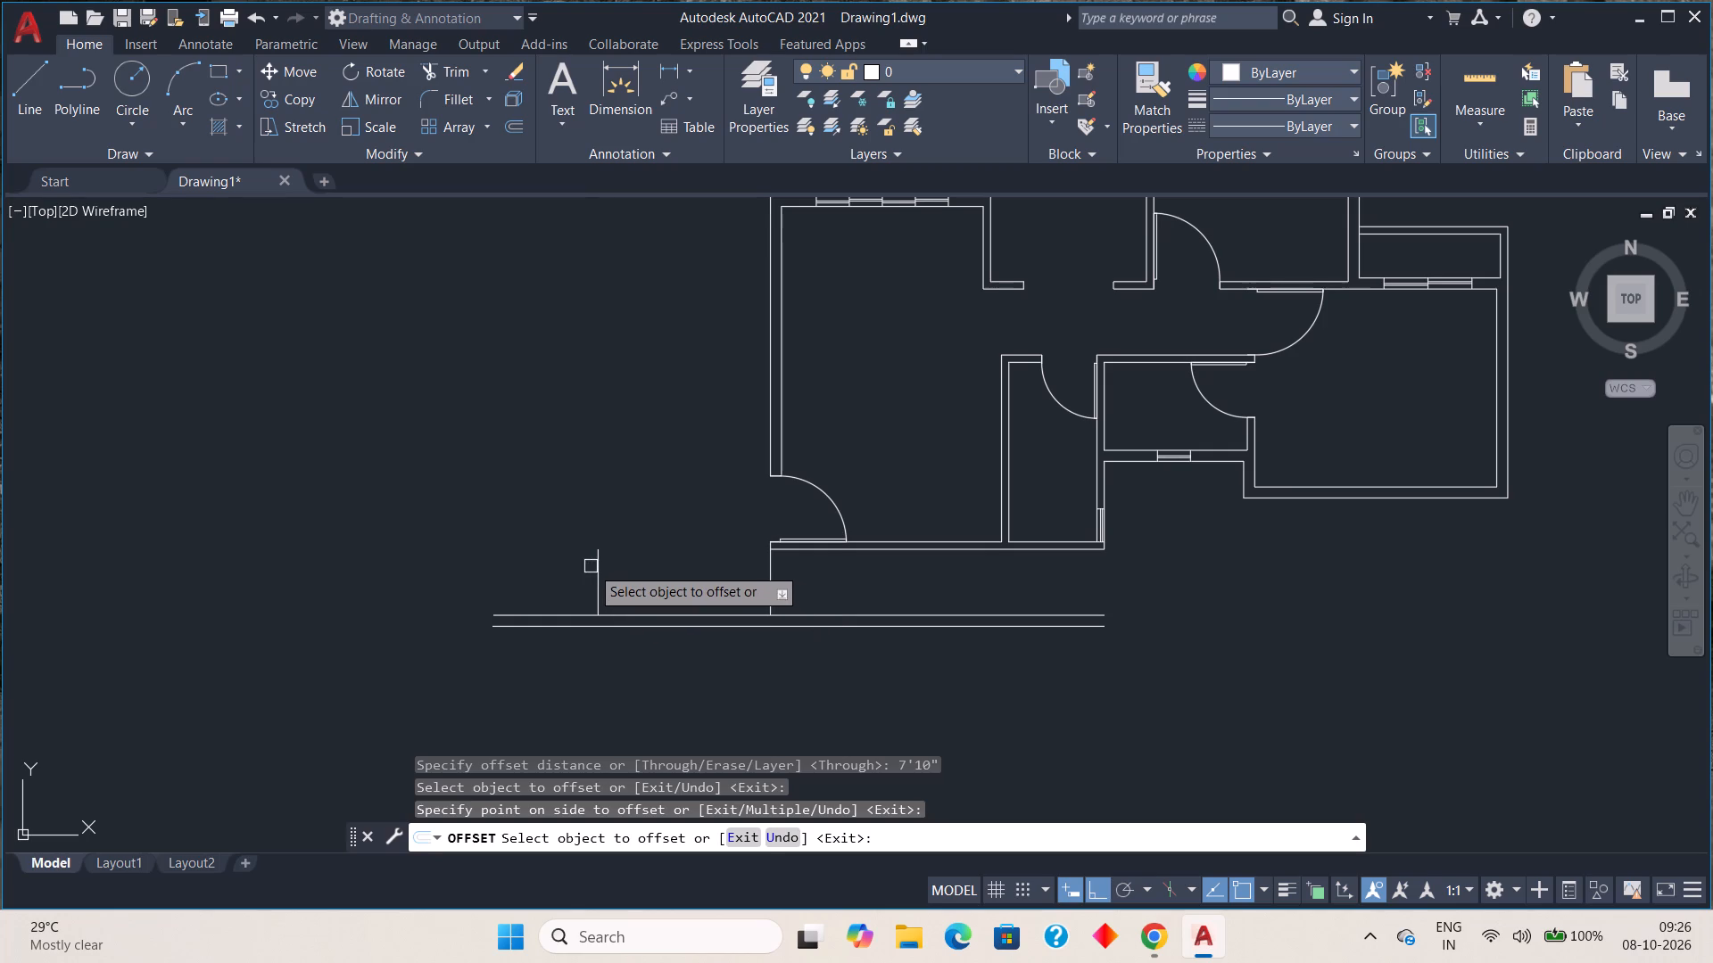
key("Escape")
Stretch the upper end of the western vertical line about 13'-2" north, past the entrance door.
left_click(597, 567)
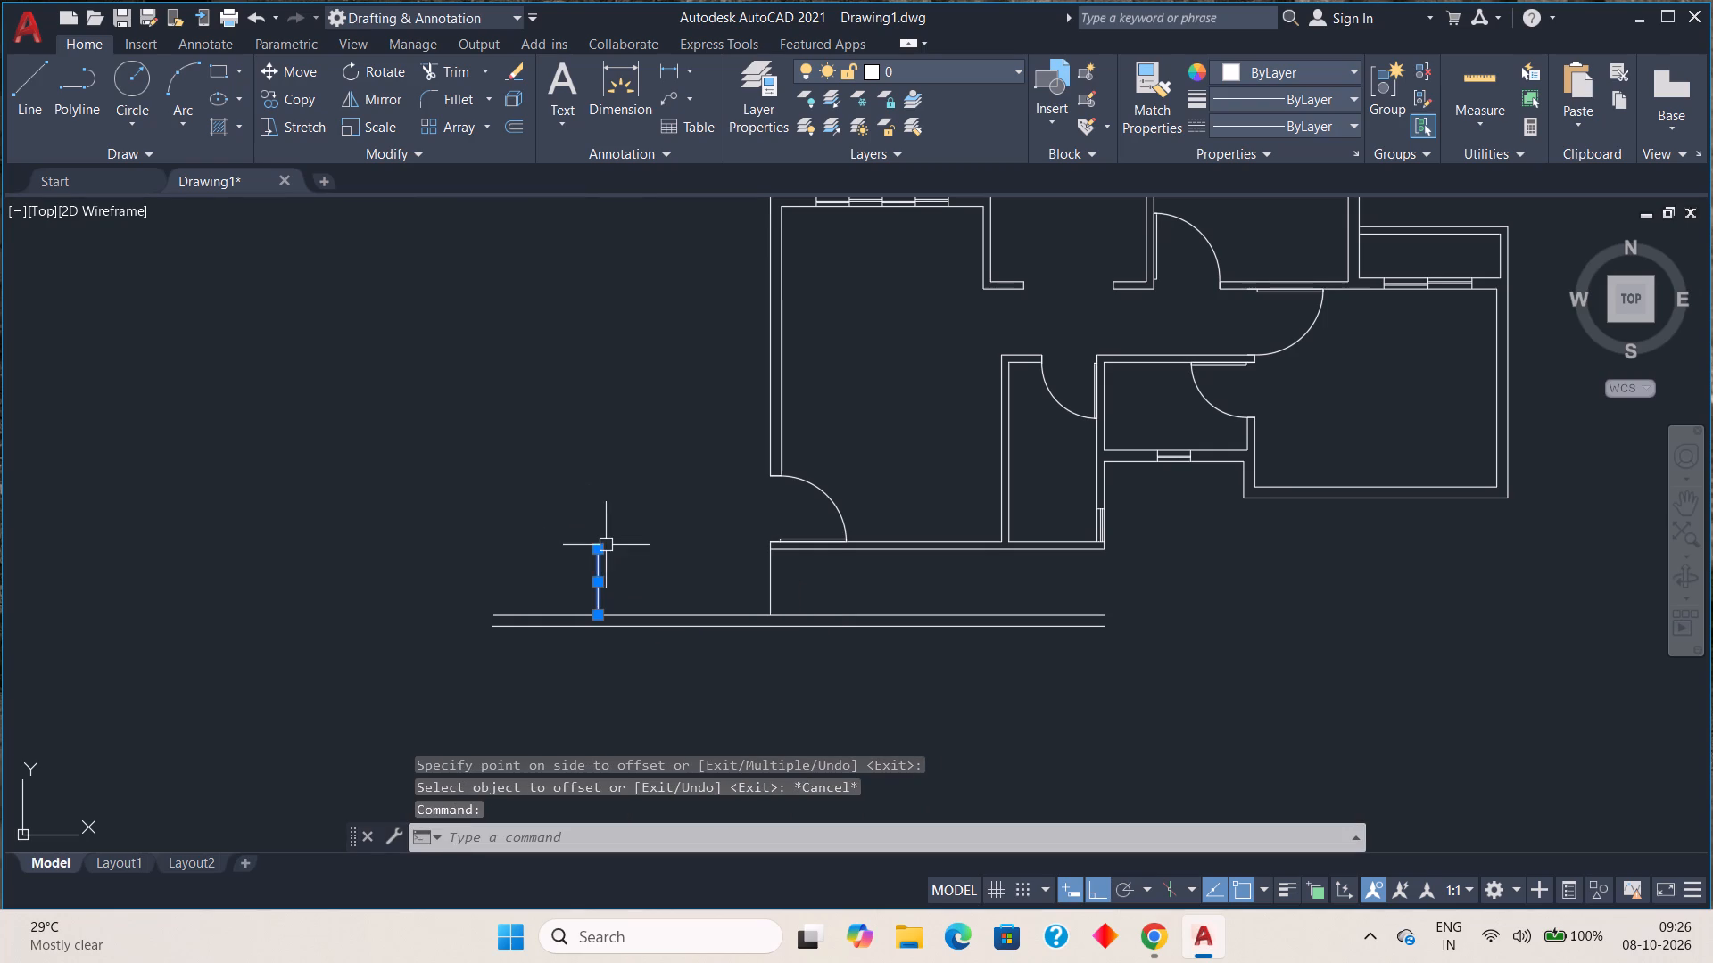
left_click(597, 549)
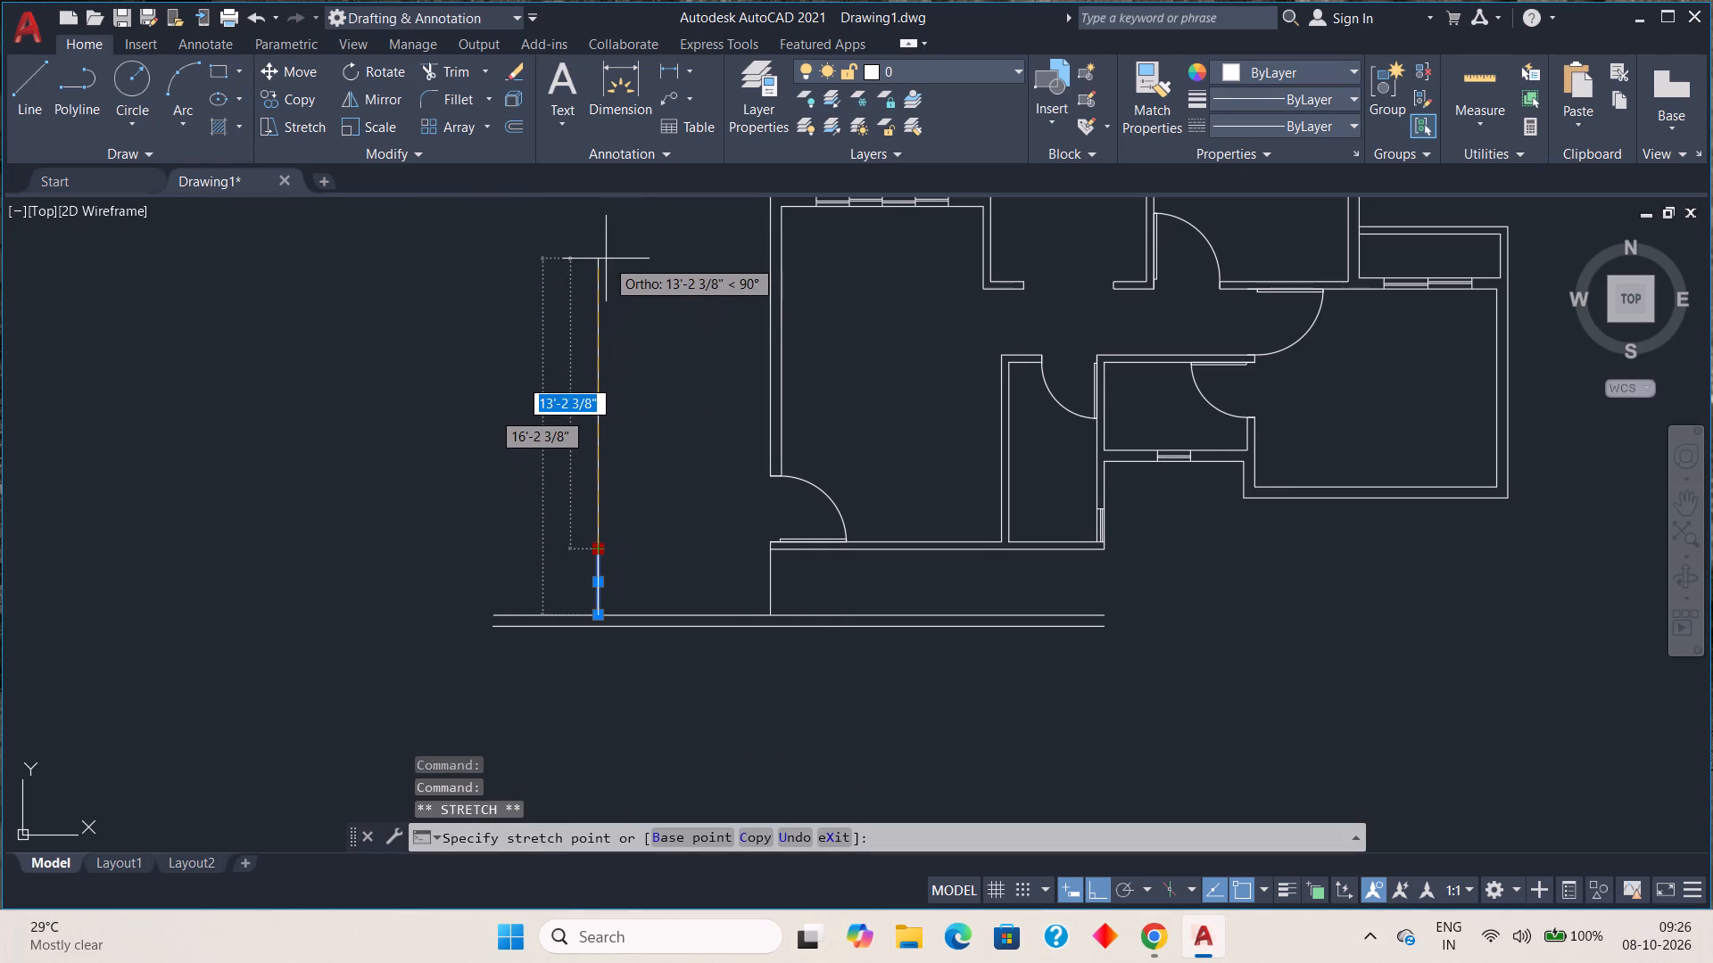
left_click(594, 260)
key("Escape")
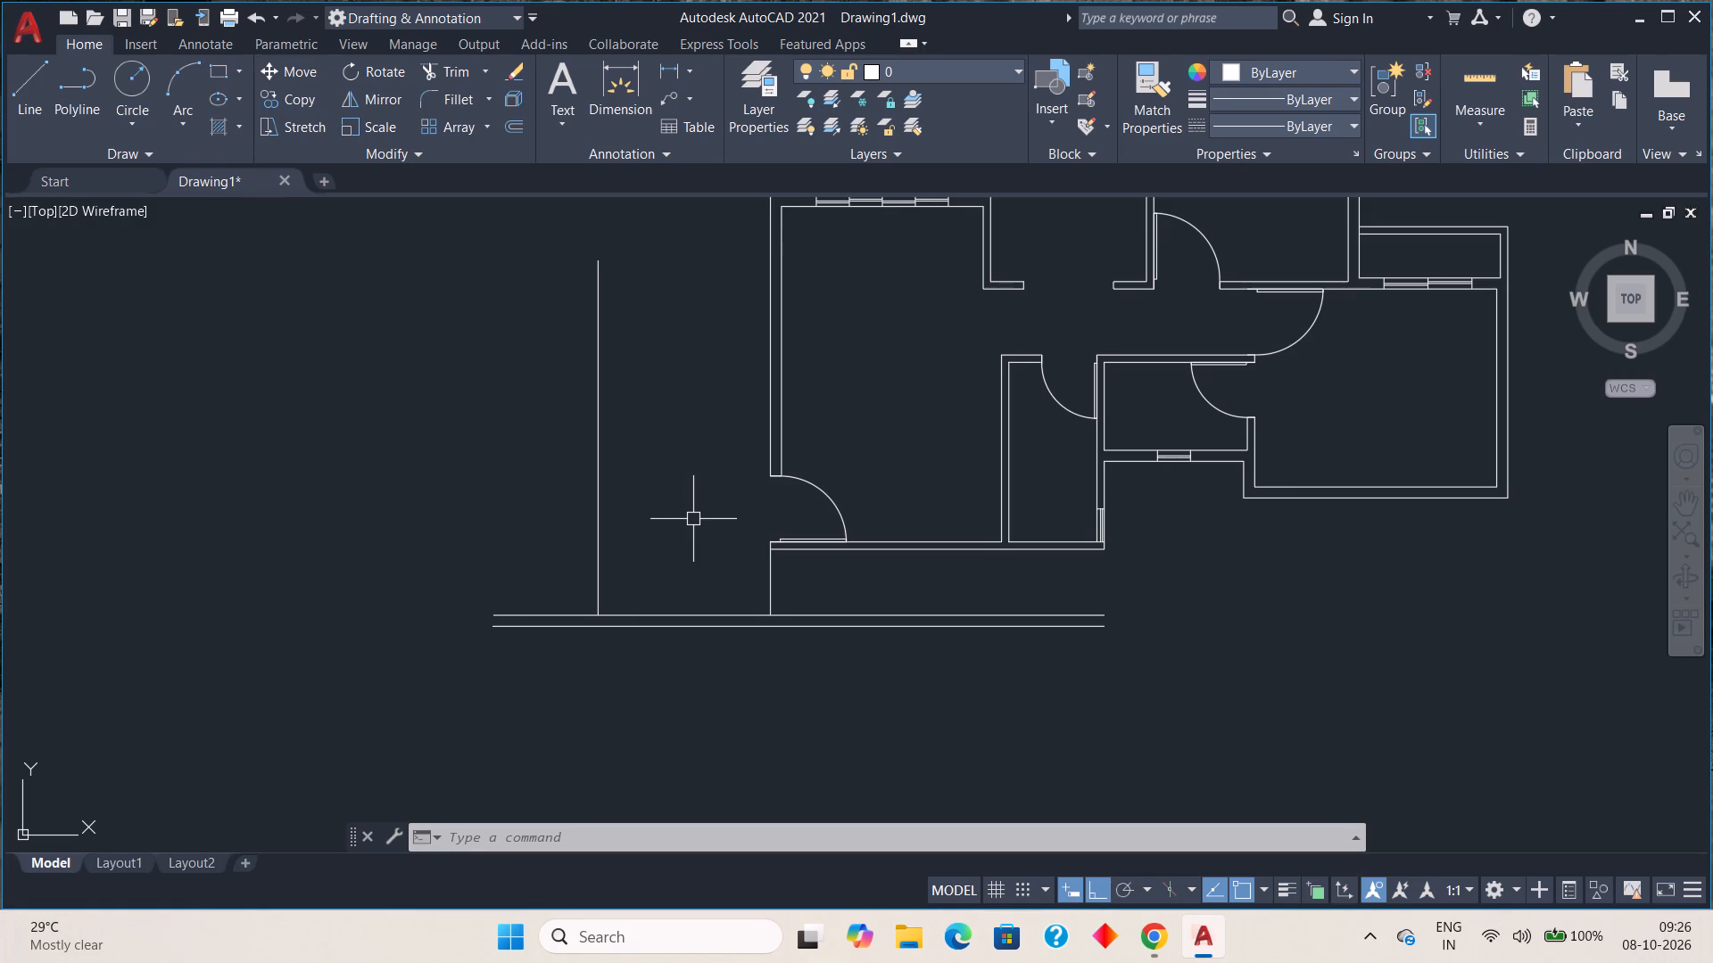
Offset the upper of the two long horizontal lines 6'11" to the north.
key("o")
key("Return")
key("6")
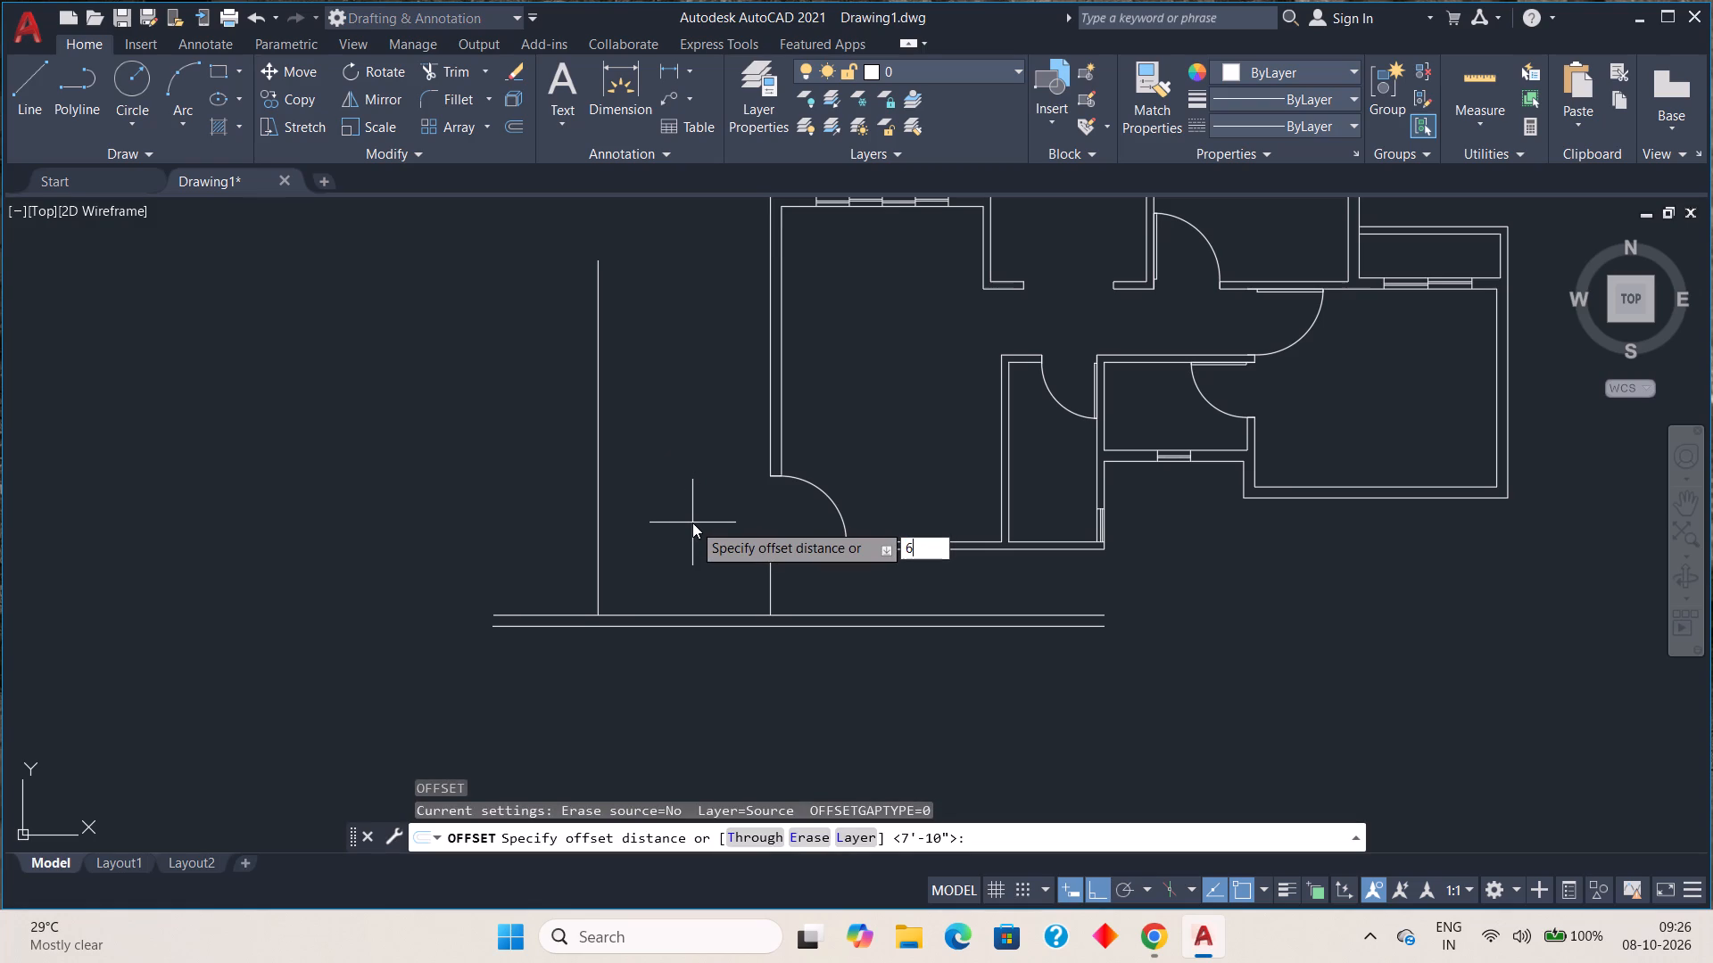
type("'11")
key("shift+quotedbl")
key("Return")
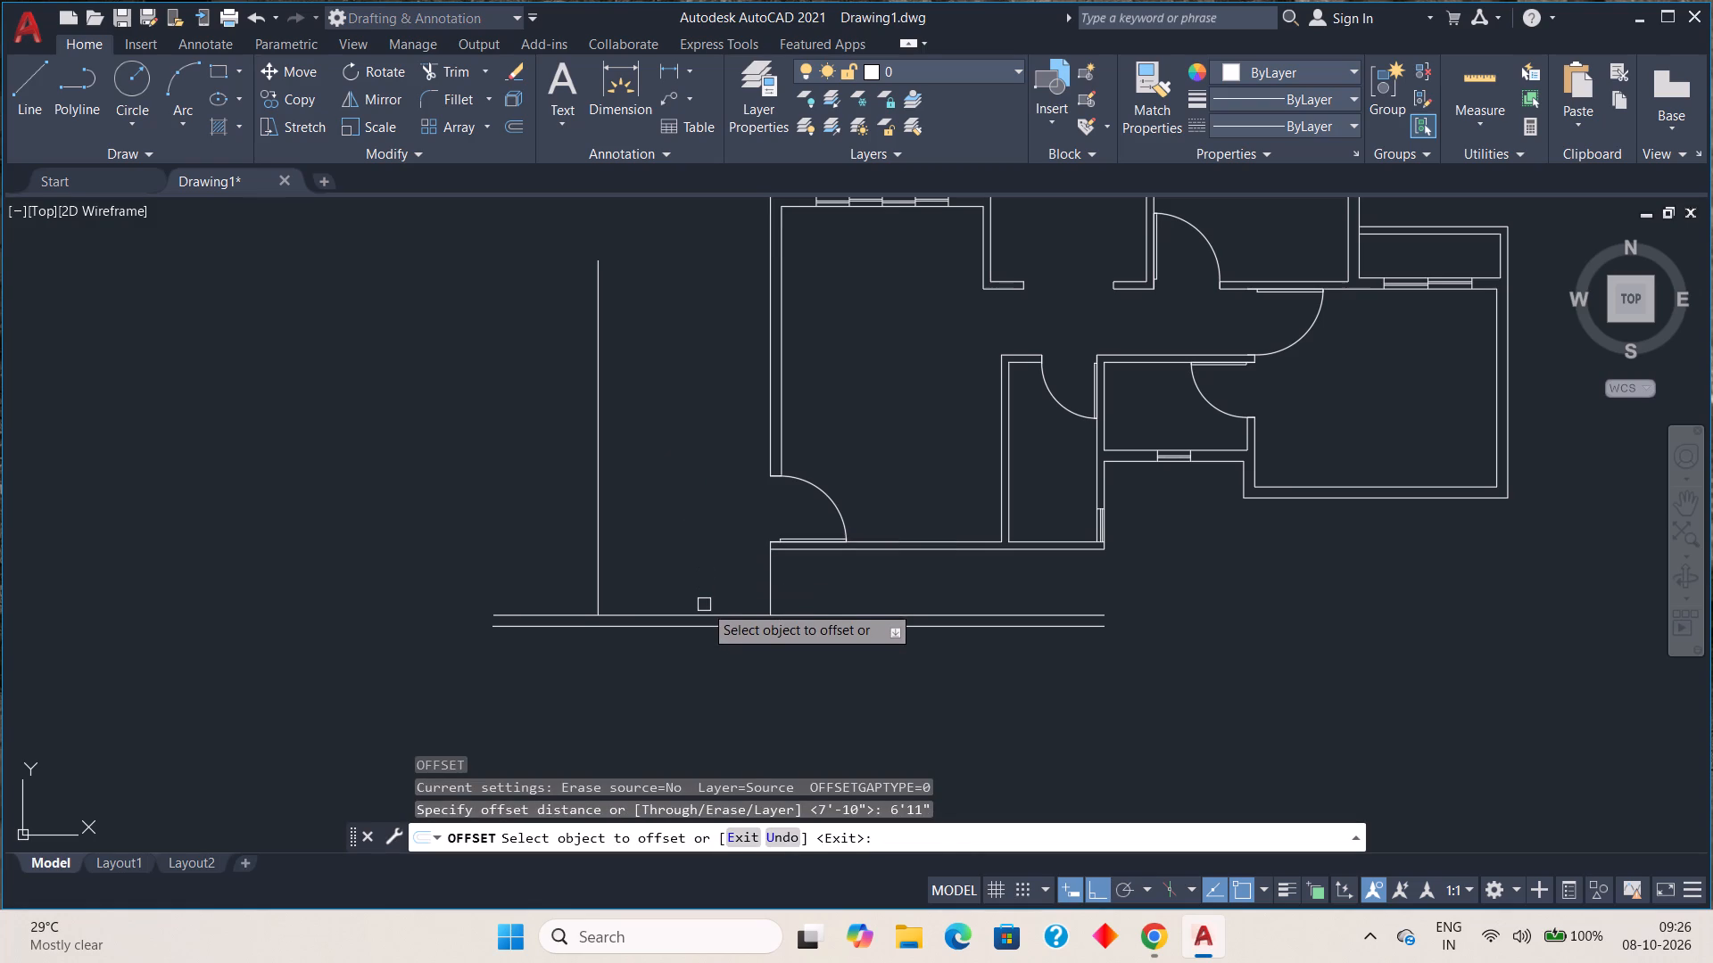
left_click(704, 611)
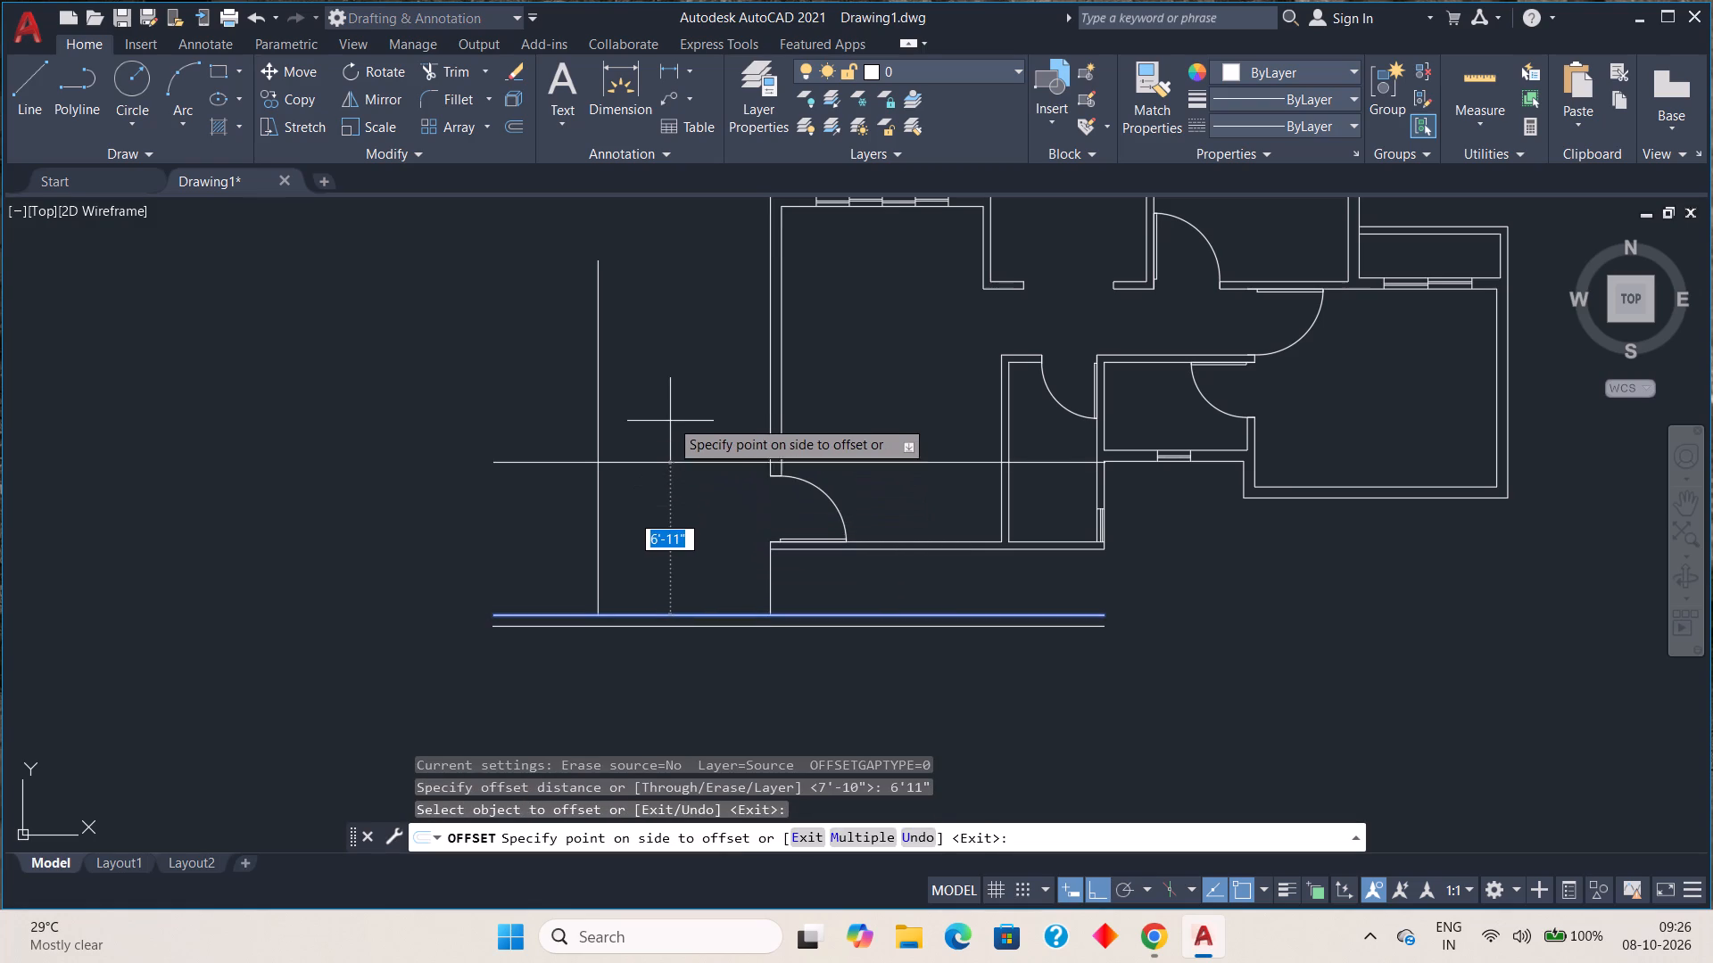
left_click(669, 407)
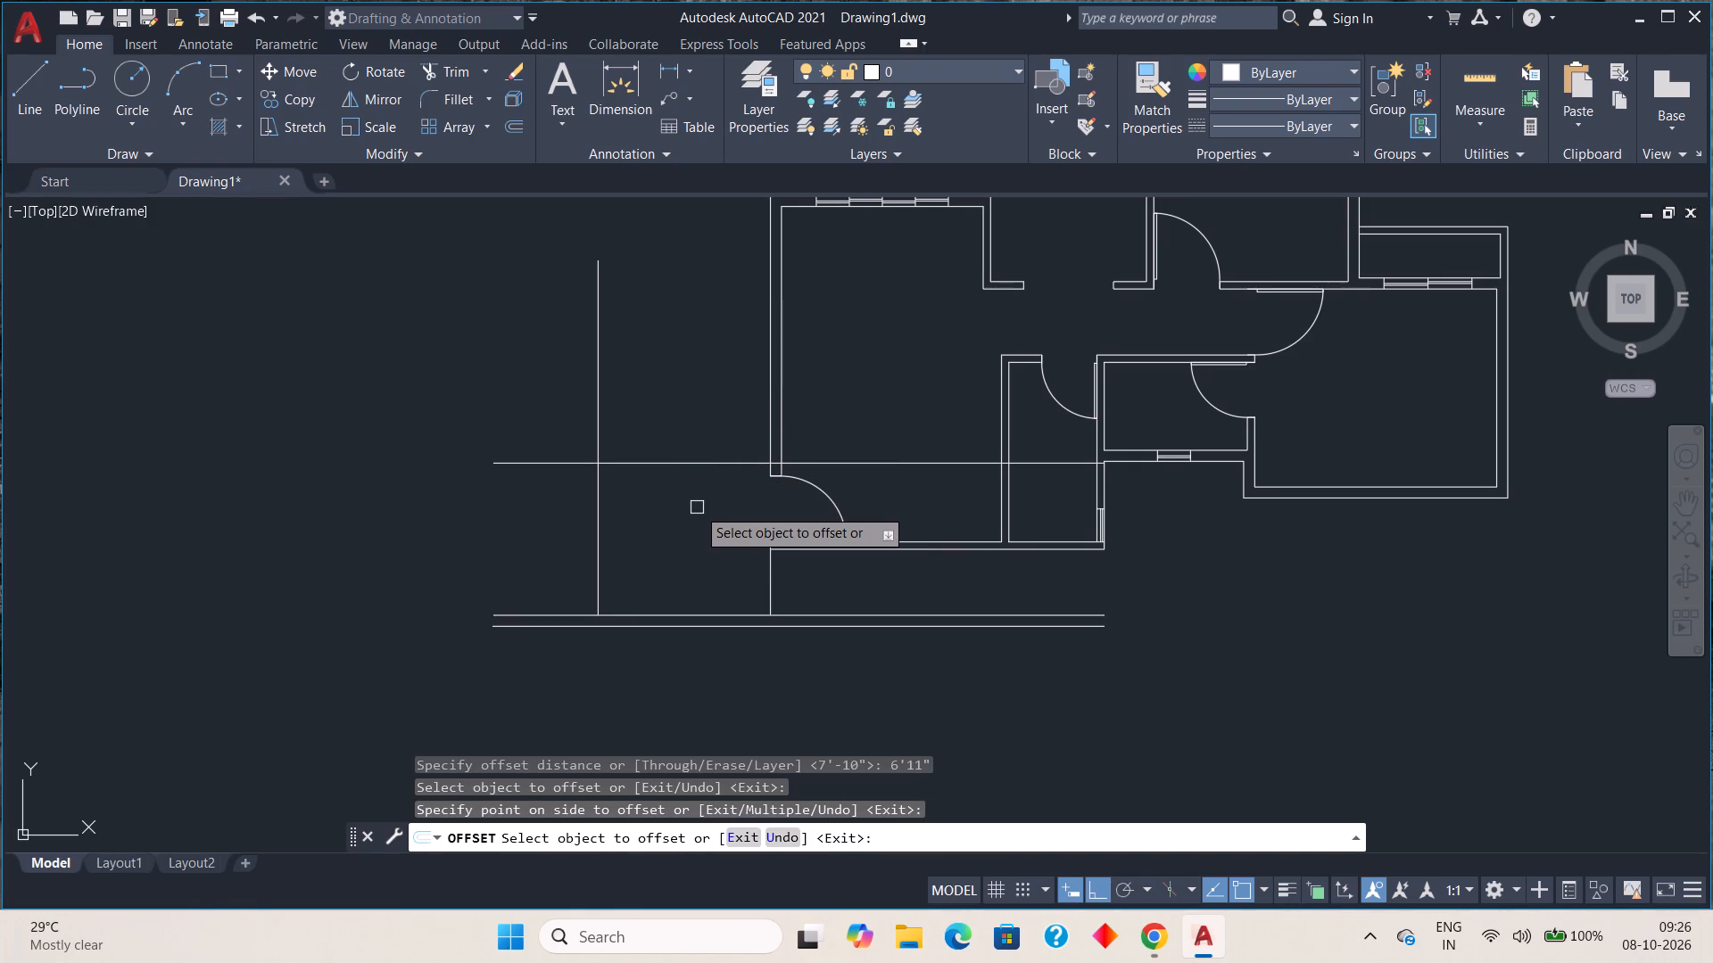
key("Escape")
Trim the new horizontal line west of the long vertical line, and trim the vertical line above their crossing.
type("tr")
key("space")
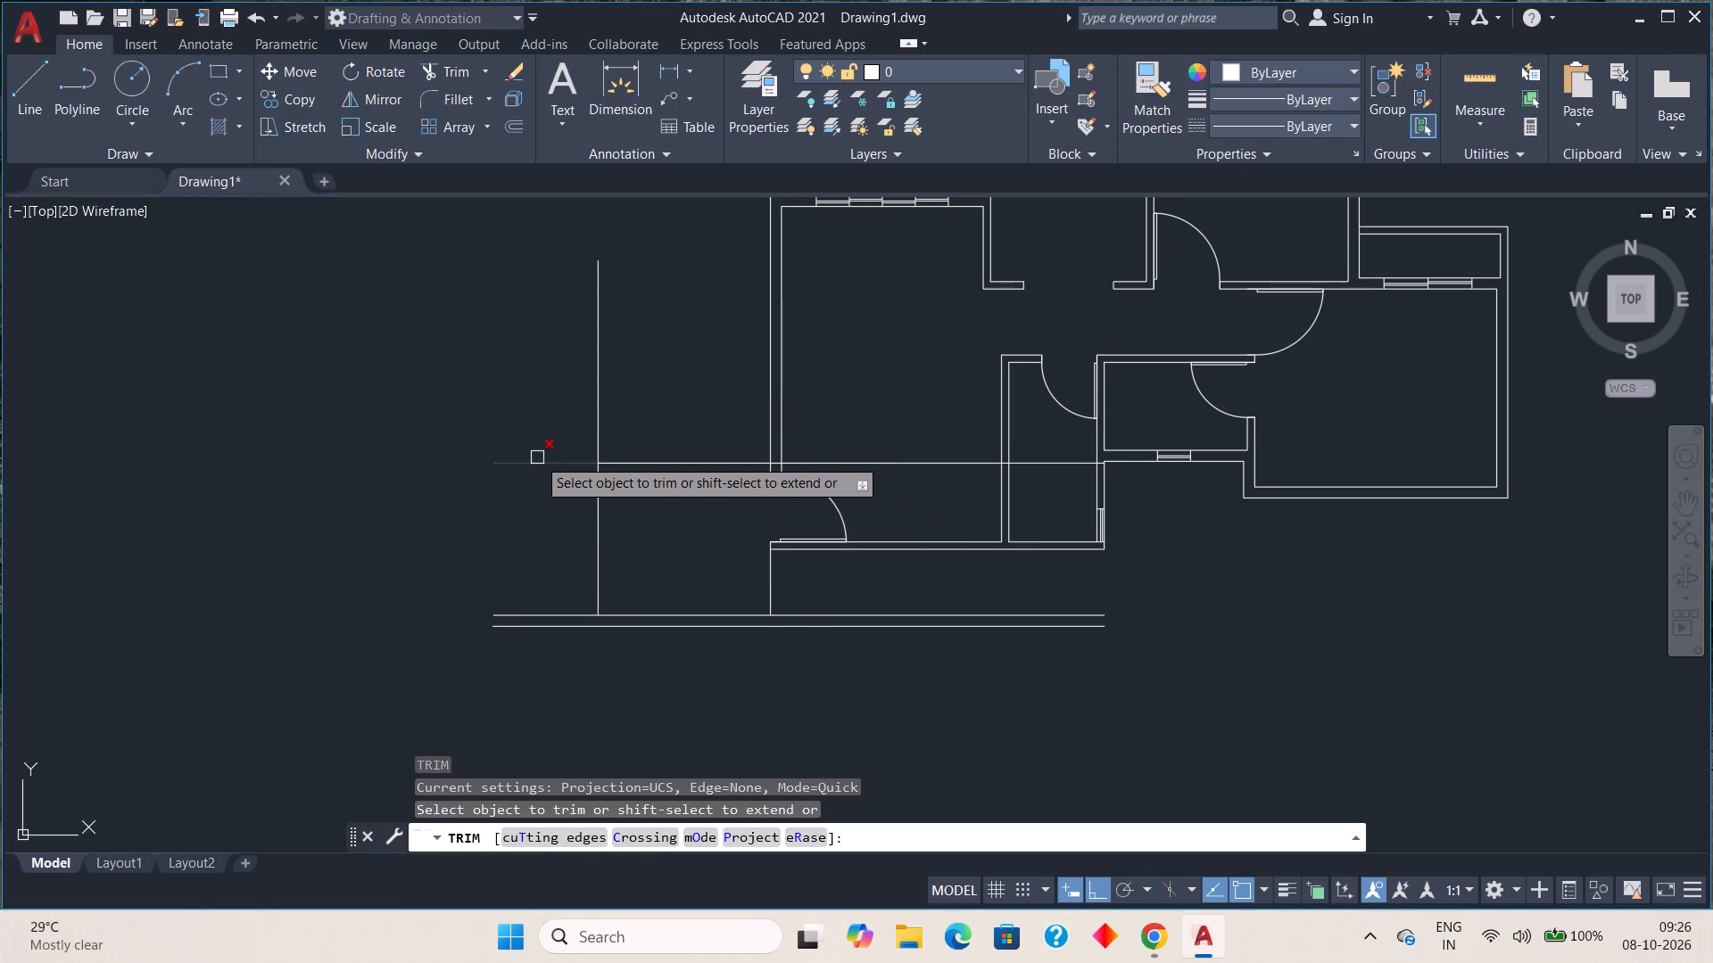
left_click_drag(534, 403, 545, 481)
left_click_drag(560, 403, 611, 399)
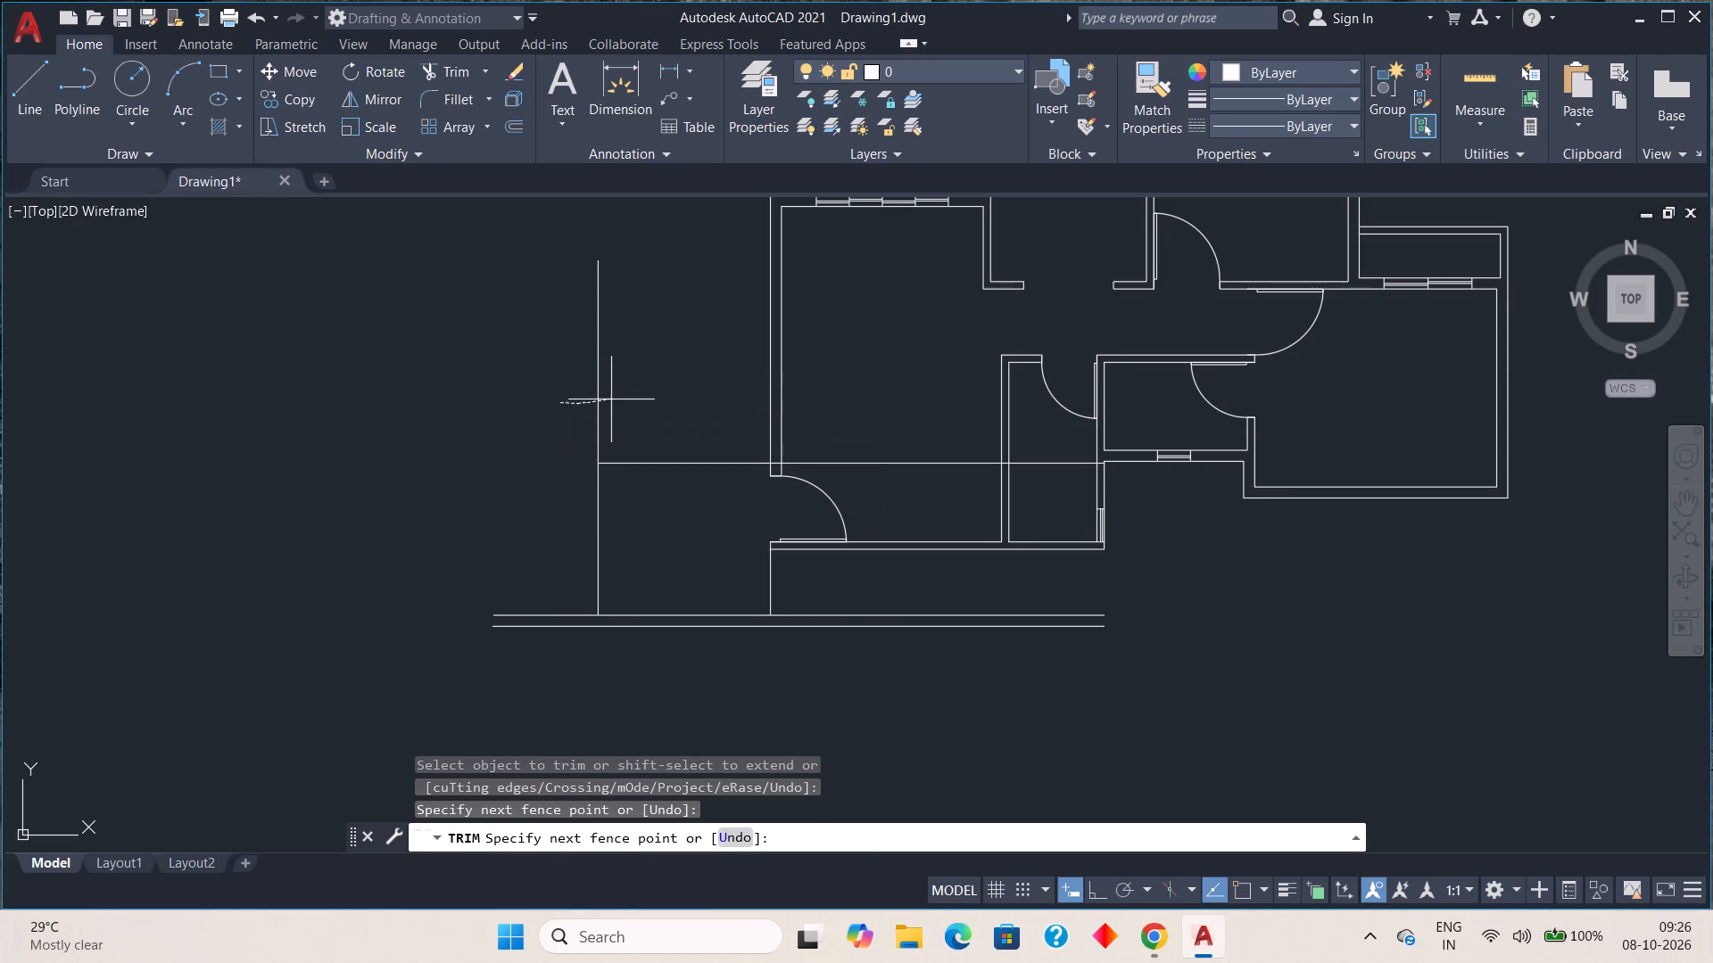
left_click_drag(611, 399, 614, 400)
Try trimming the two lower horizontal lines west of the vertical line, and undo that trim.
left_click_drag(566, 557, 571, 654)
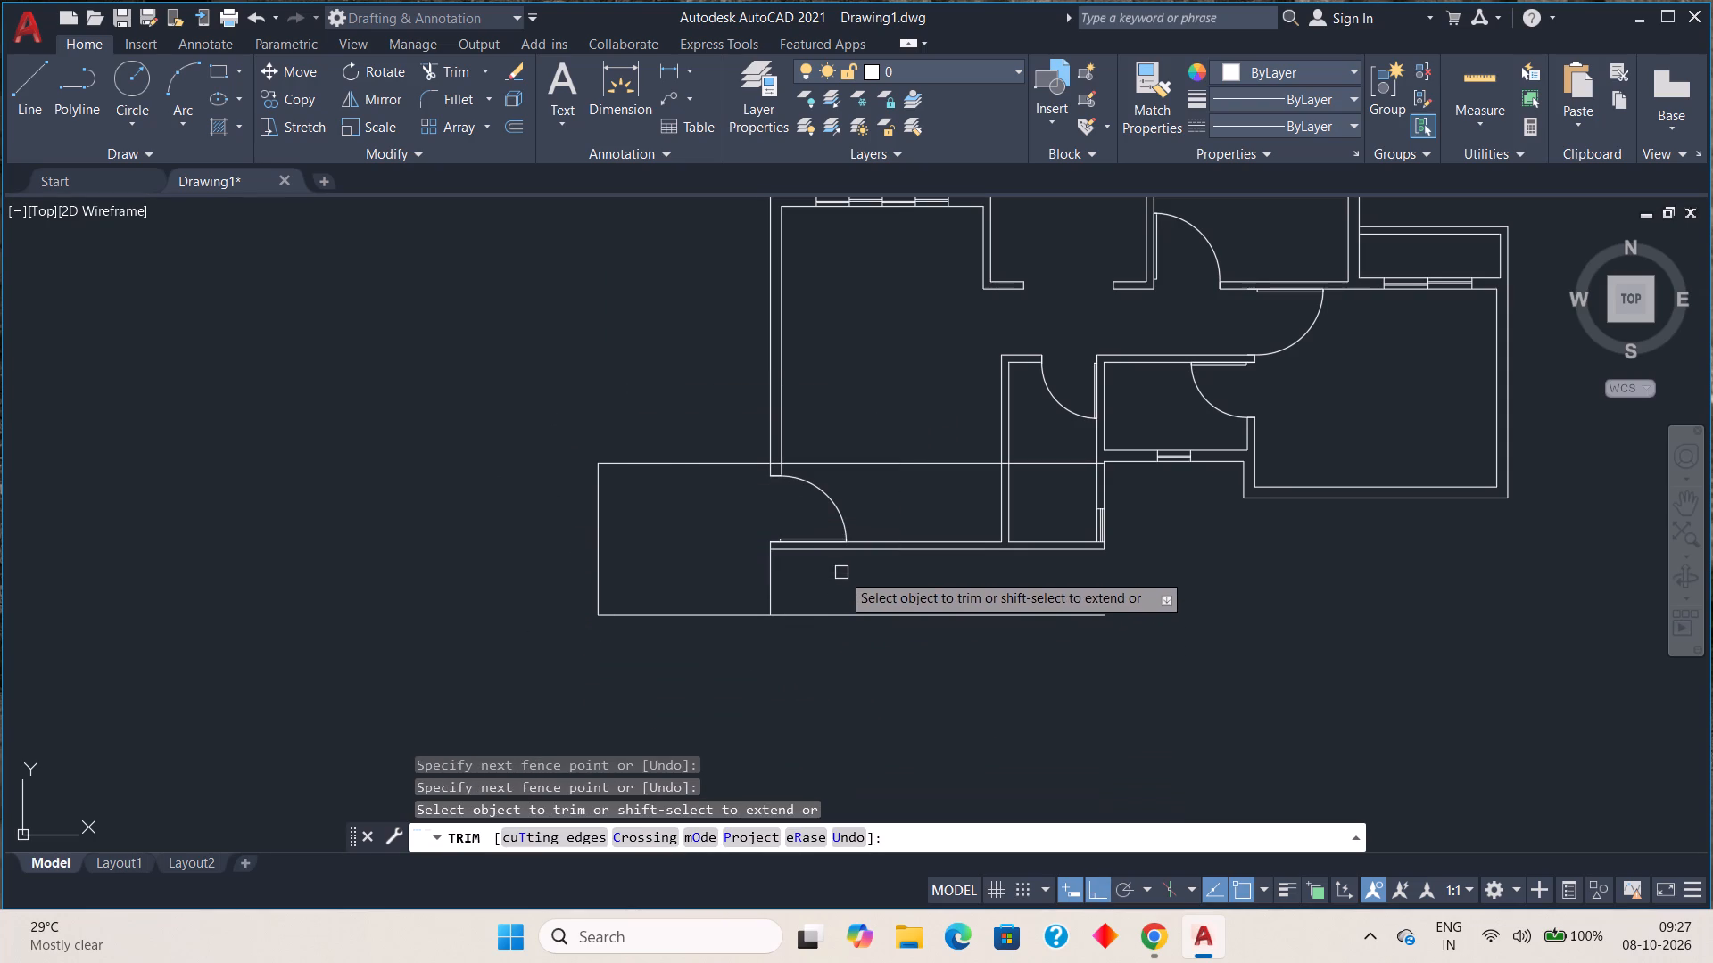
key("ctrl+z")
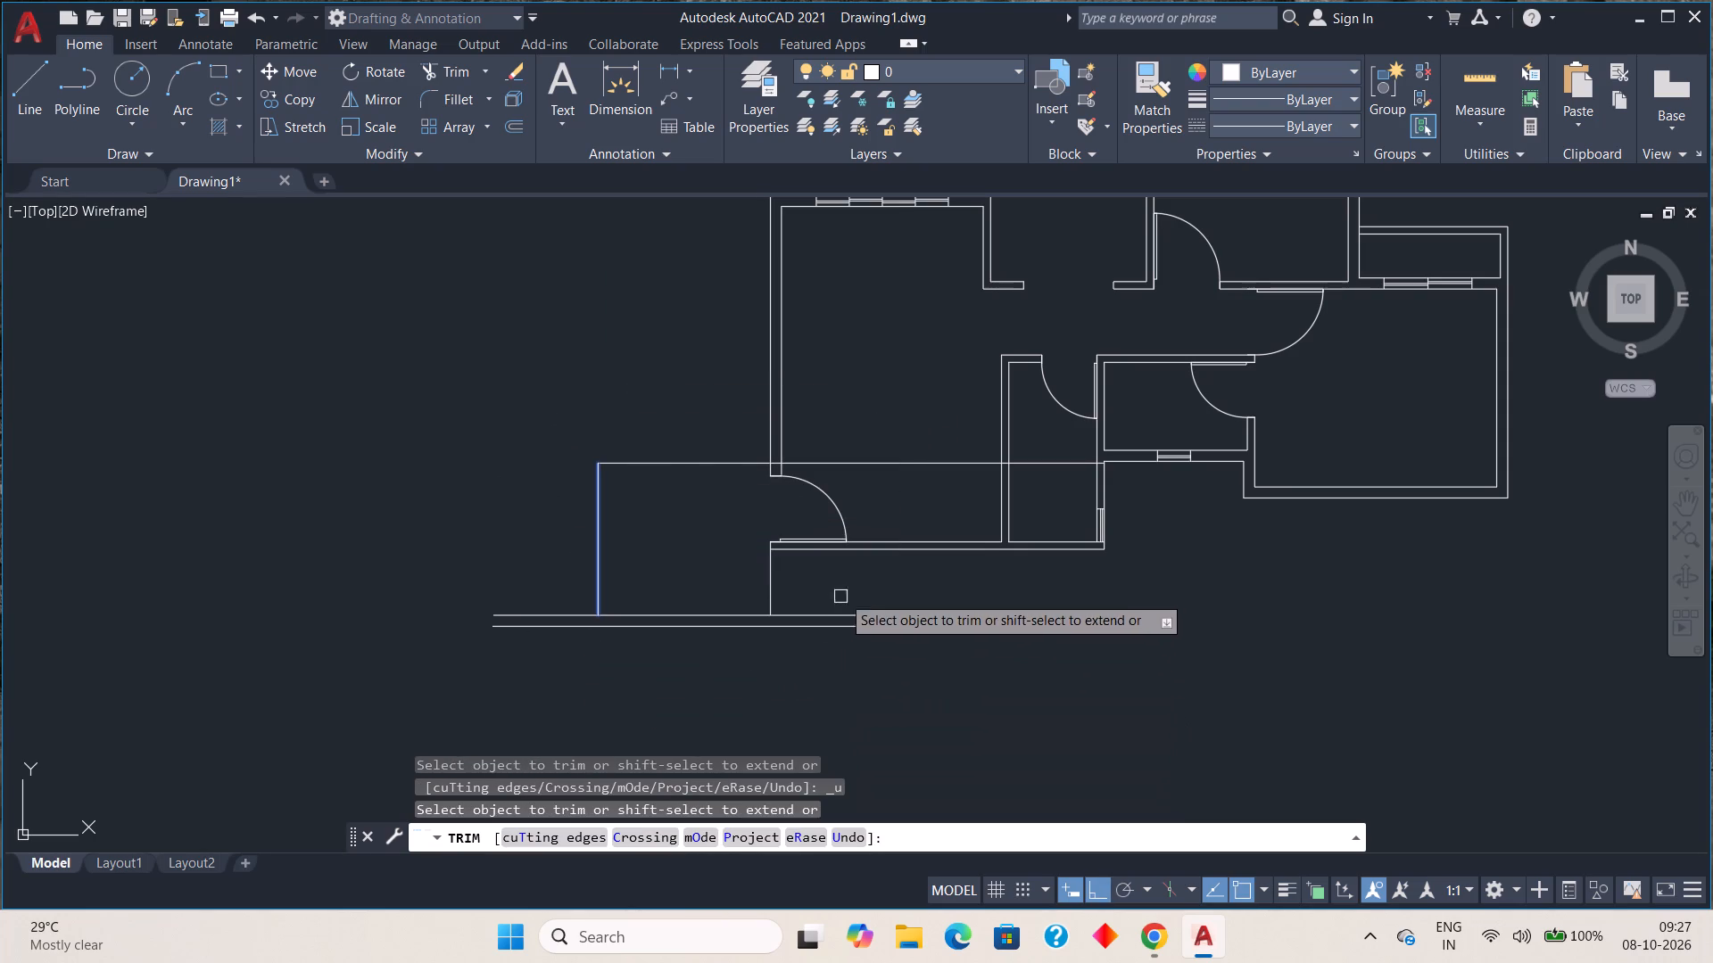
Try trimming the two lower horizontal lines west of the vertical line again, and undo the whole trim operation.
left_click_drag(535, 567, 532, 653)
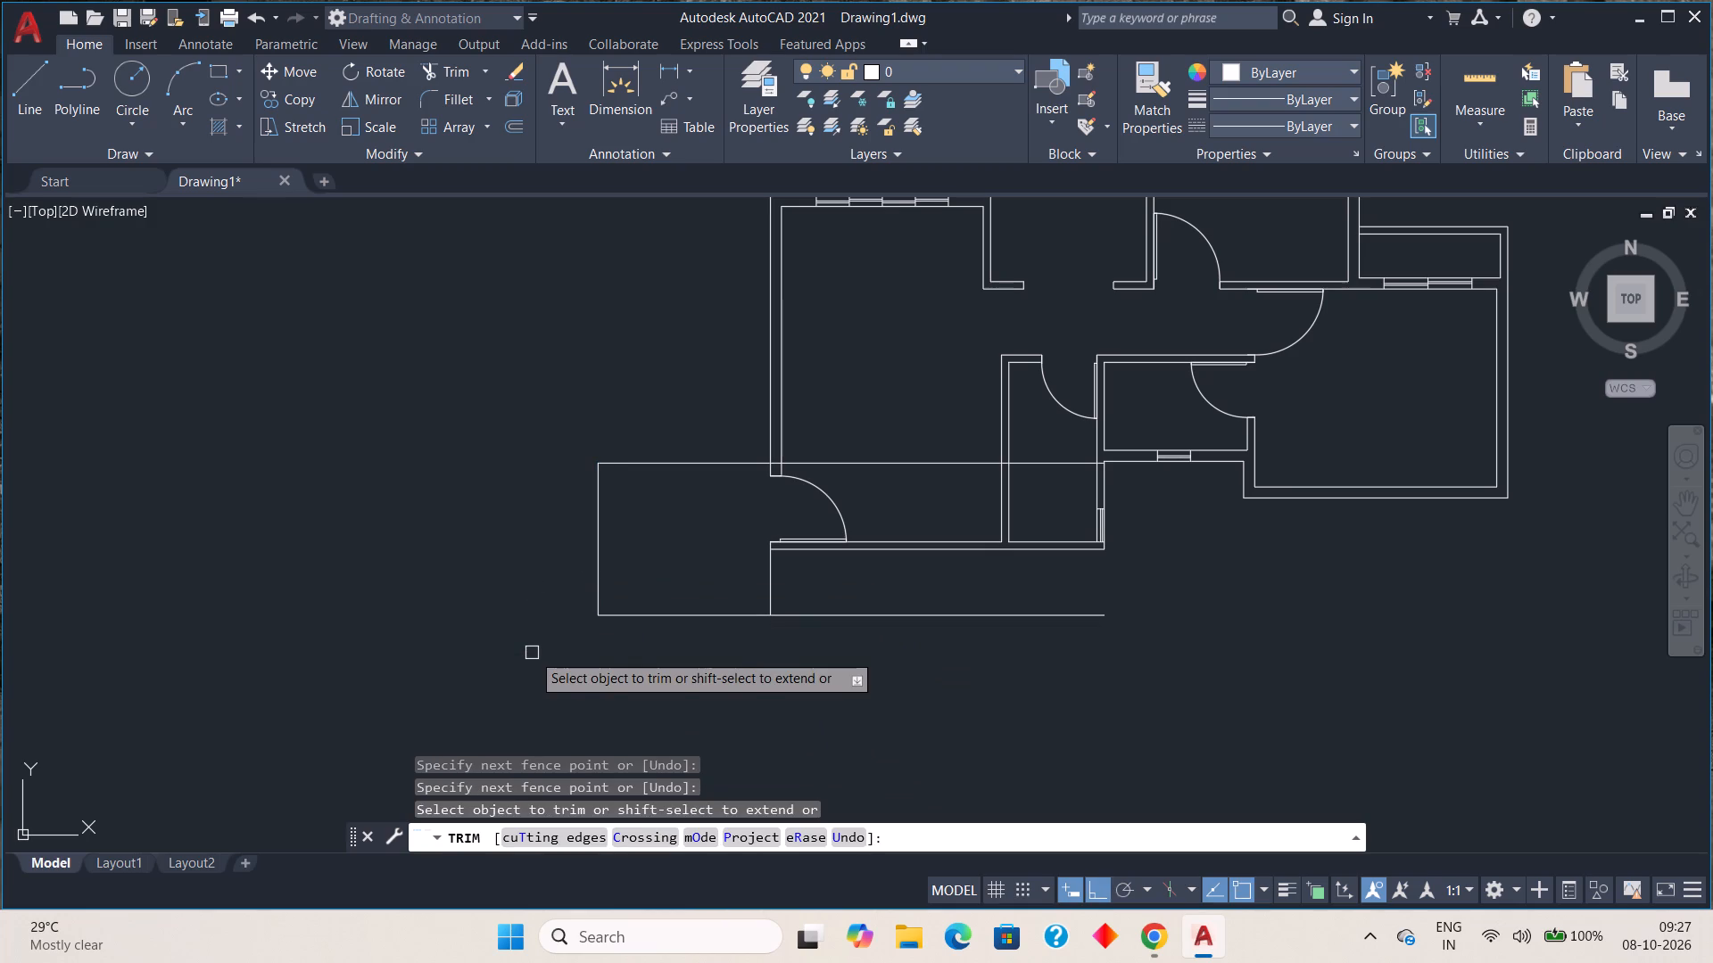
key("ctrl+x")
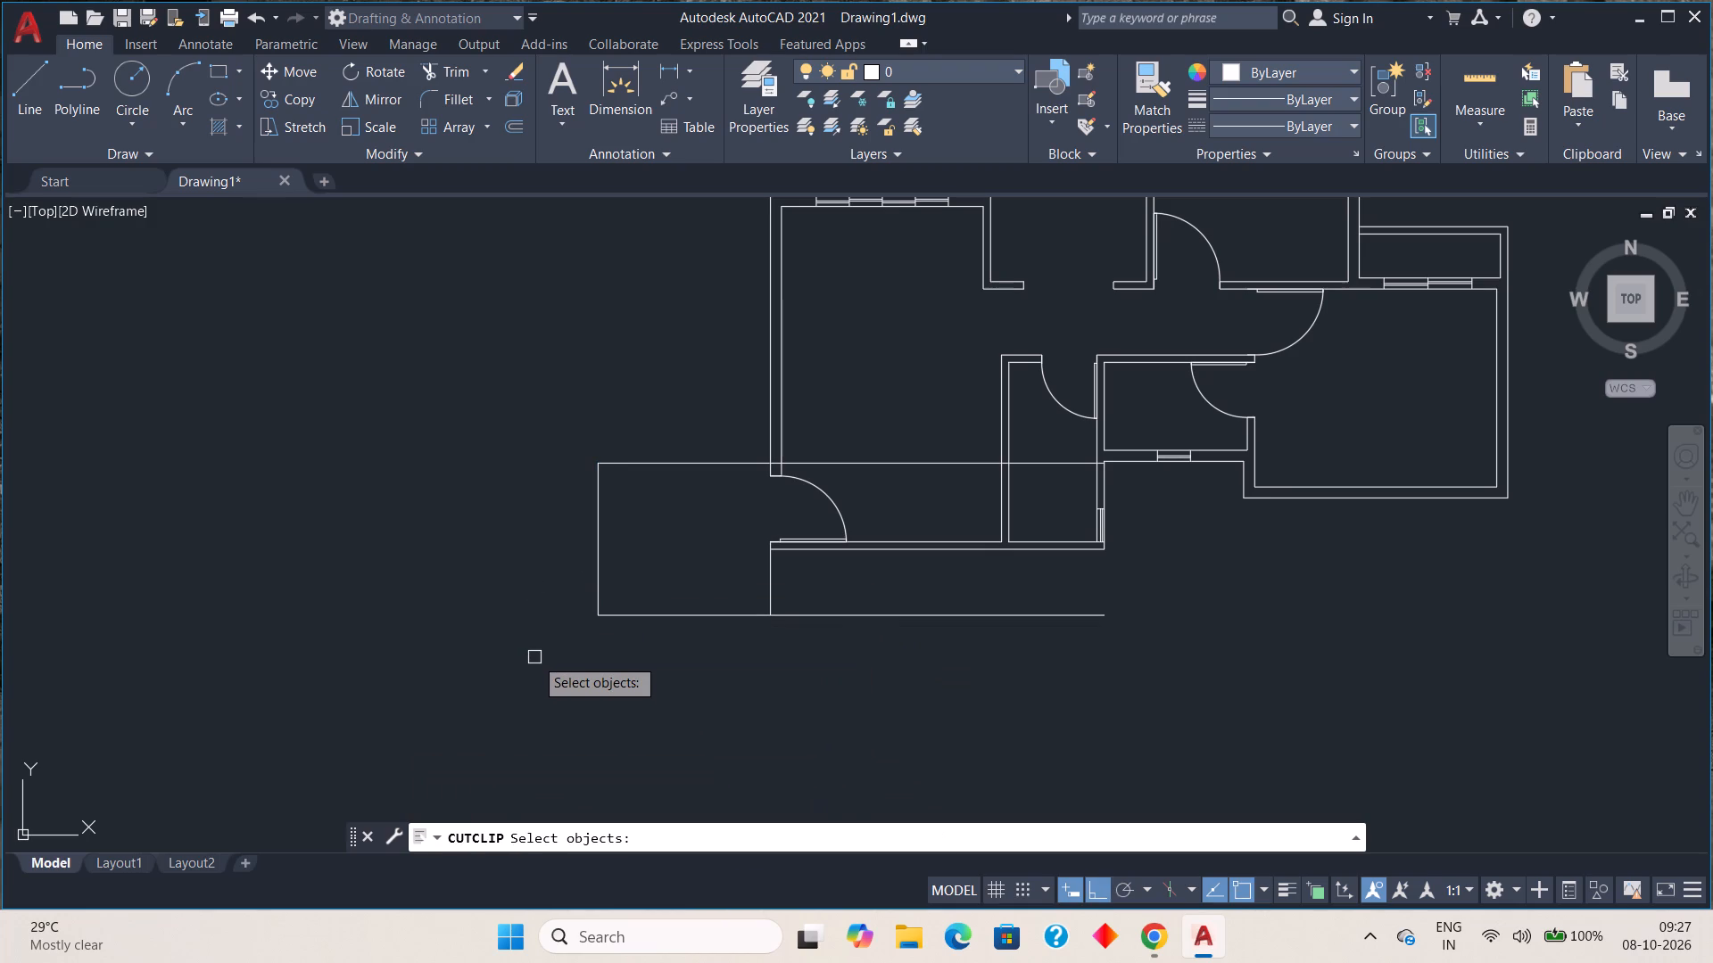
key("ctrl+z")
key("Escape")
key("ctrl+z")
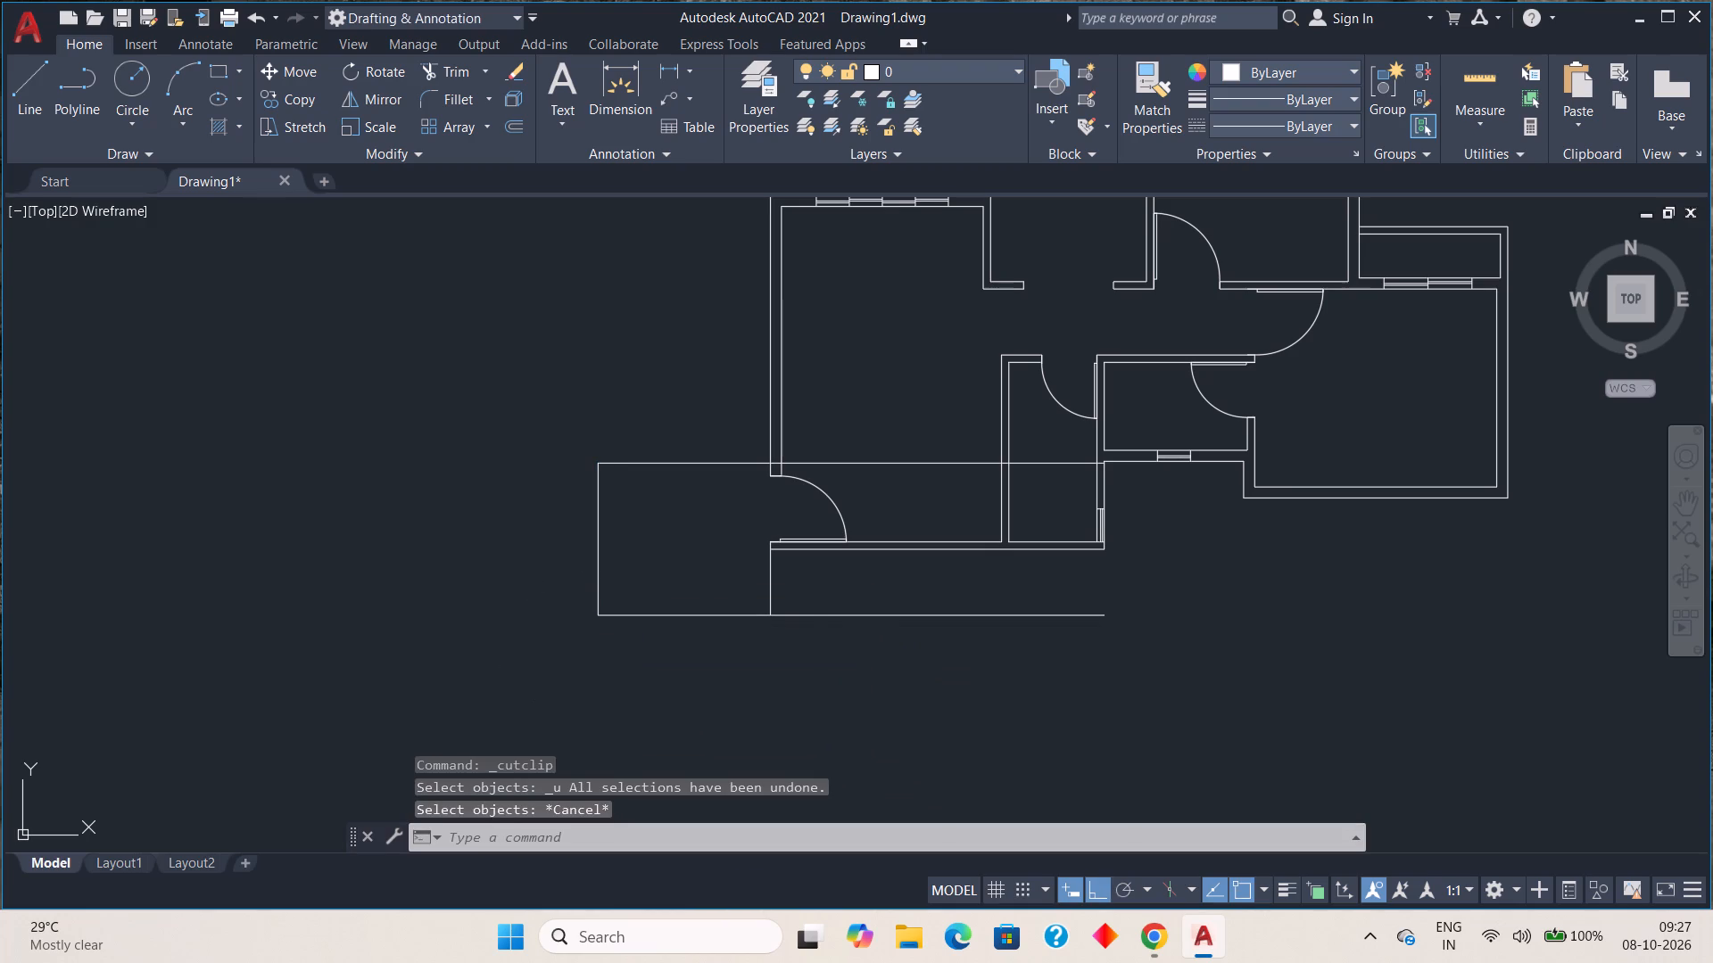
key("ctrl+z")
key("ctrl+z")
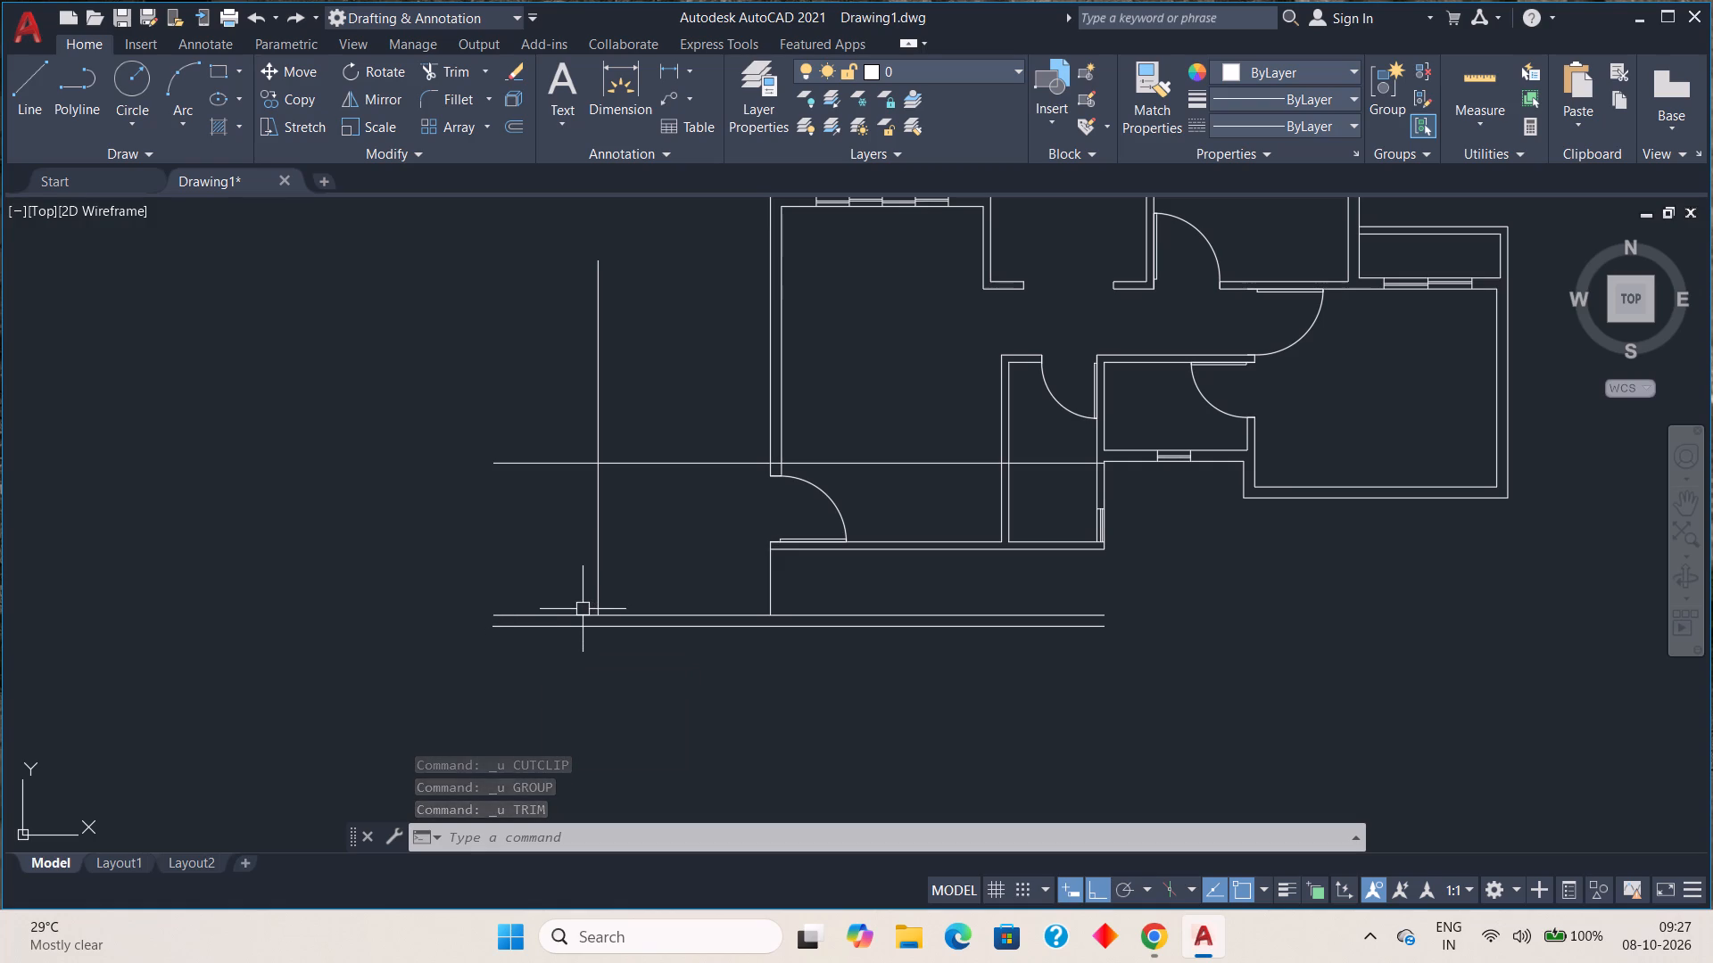
Trim the lobby's upper horizontal line west of the long vertical line, and trim the vertical line above their crossing.
key("t")
key("r")
key("space")
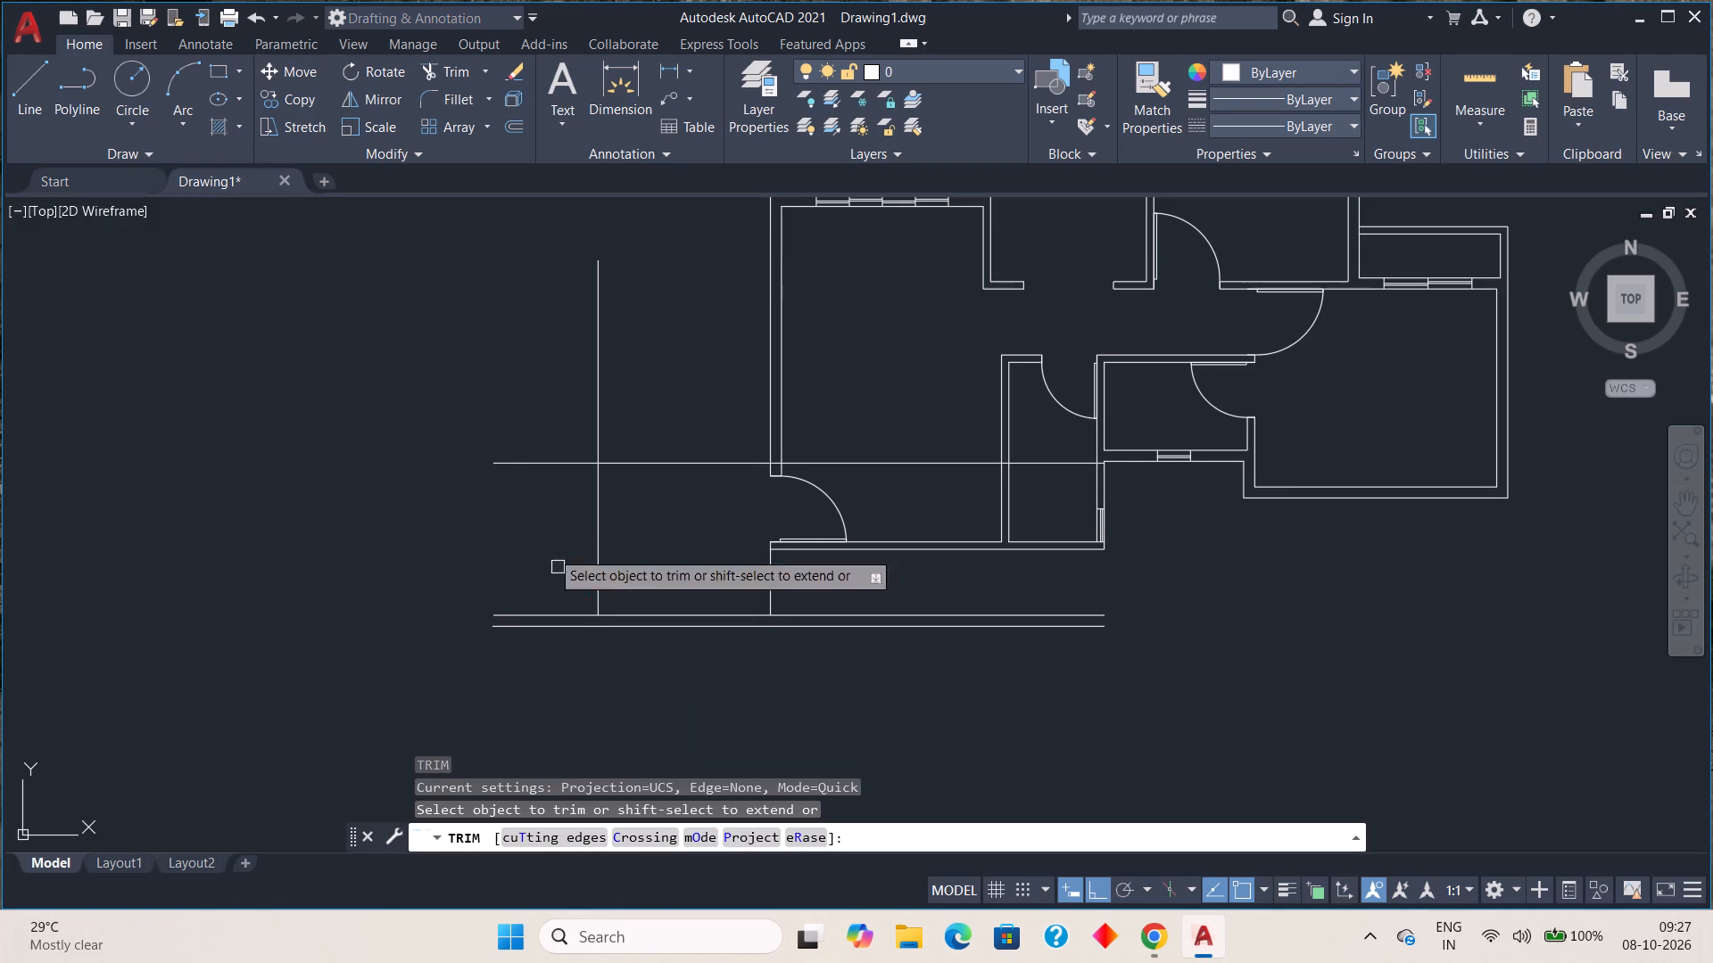
left_click(516, 465)
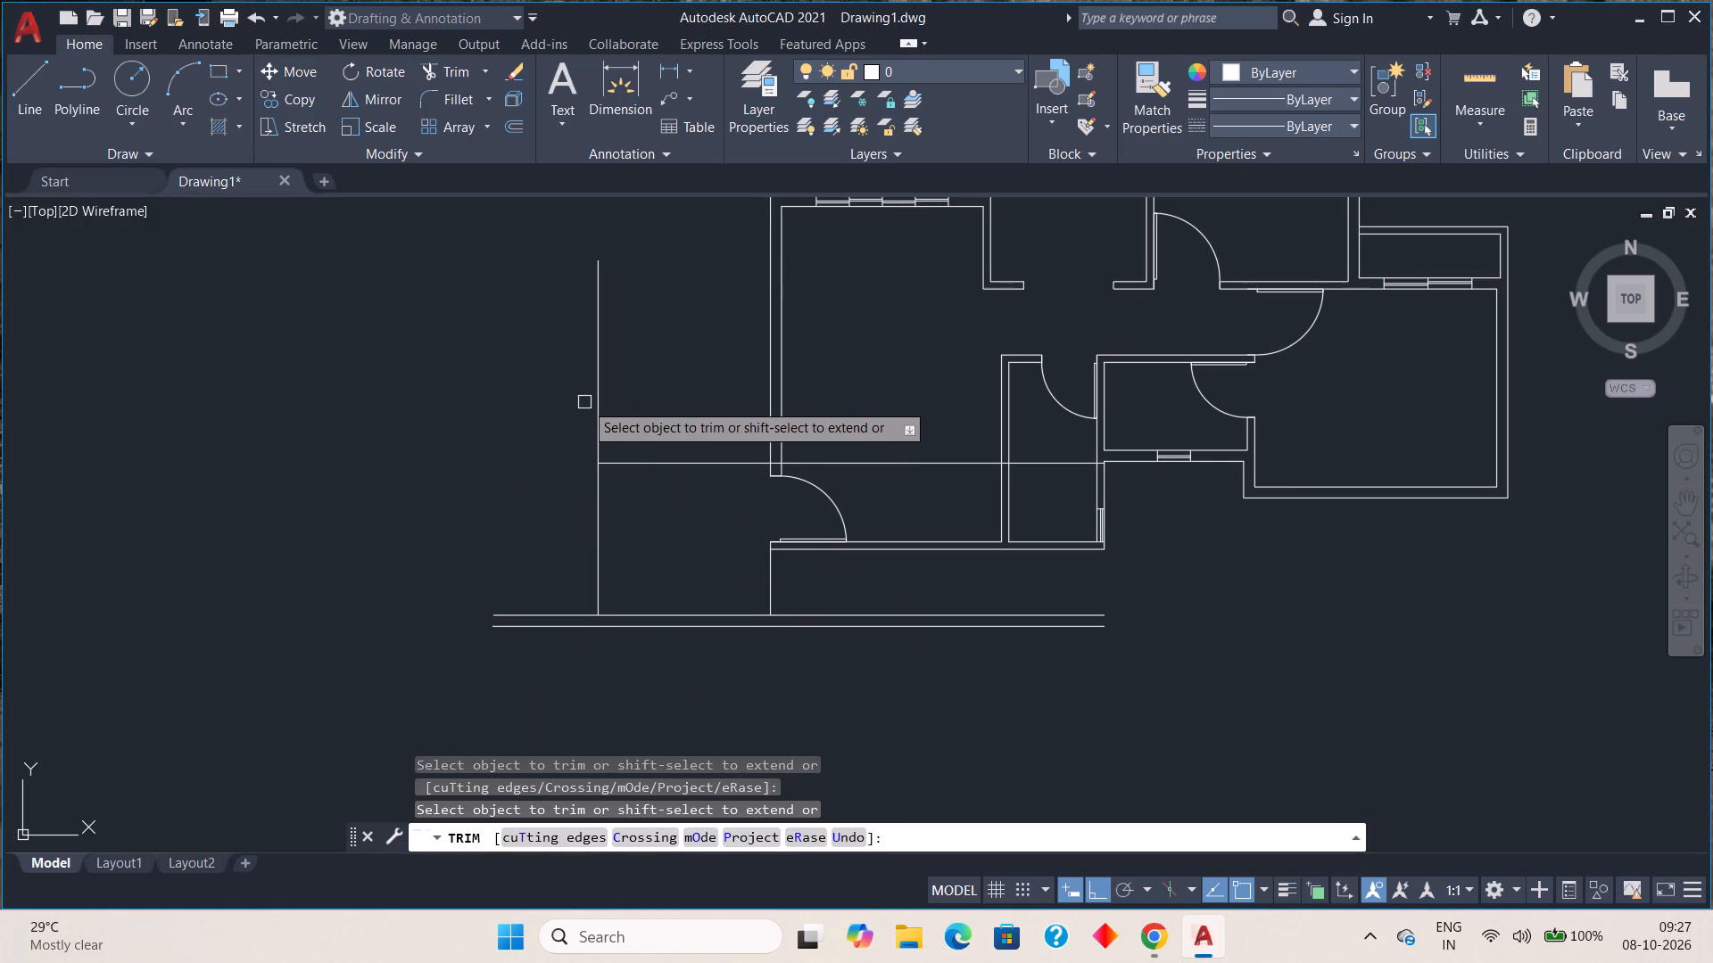
left_click(595, 395)
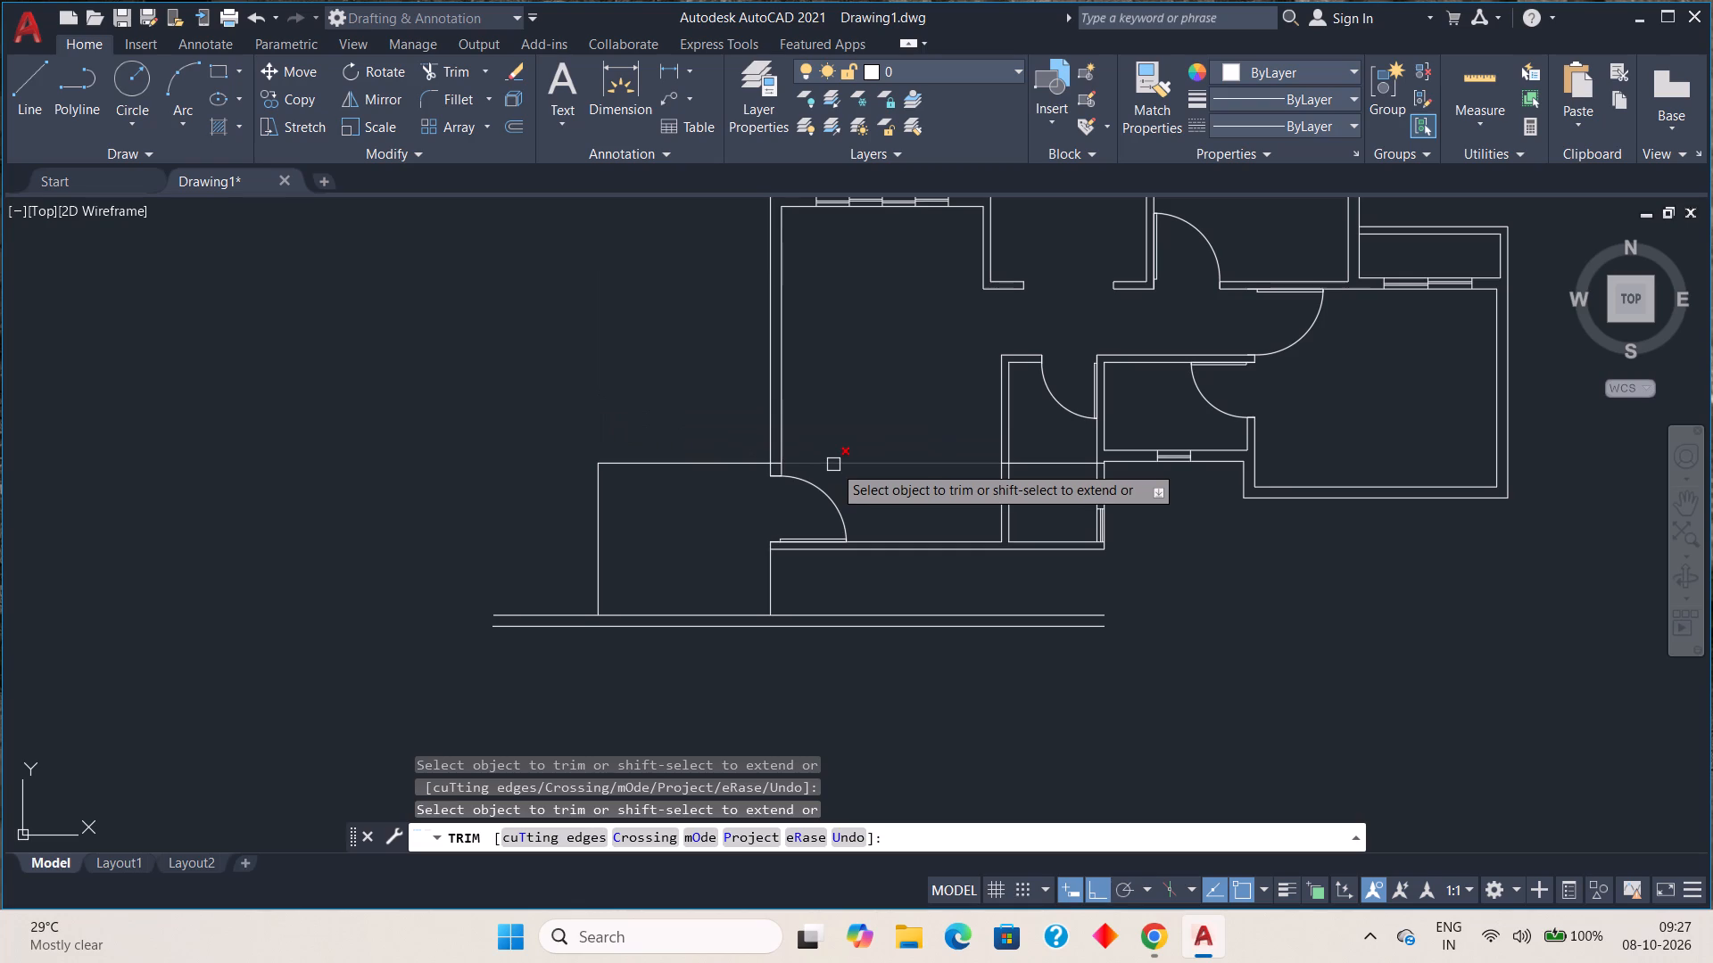
Trim the lobby's upper horizontal line everywhere east of the entrance wall's outer face, including the short pieces inside the walls.
left_click(833, 465)
left_click(1062, 467)
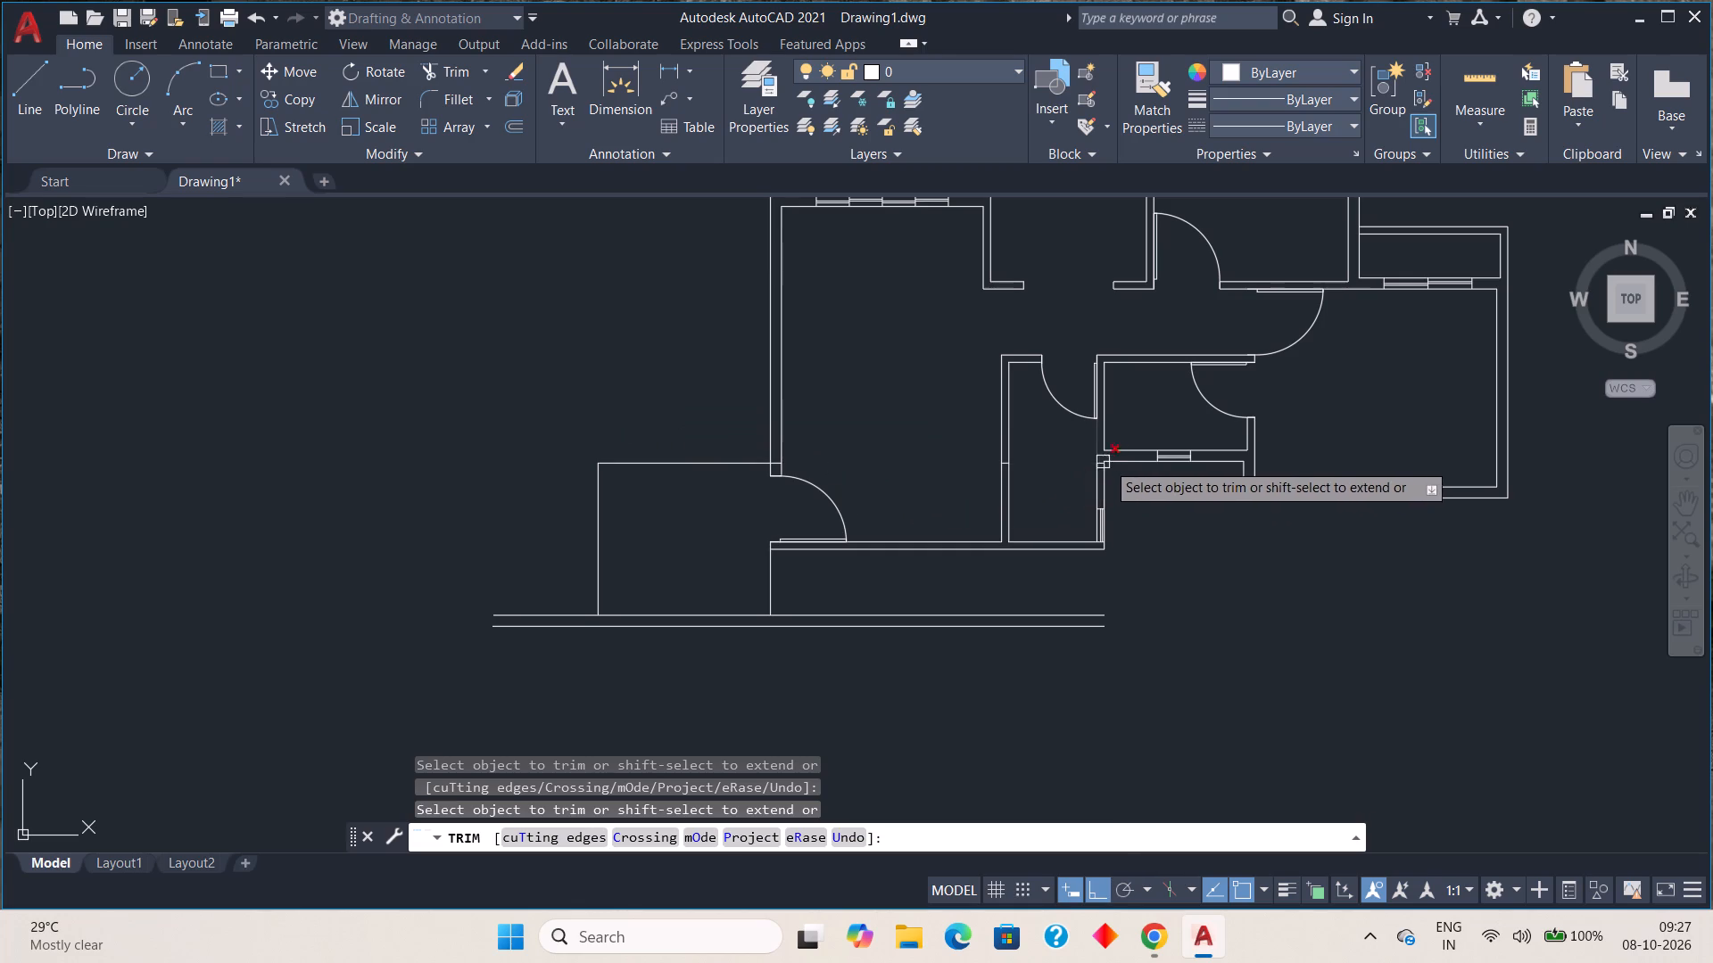
scroll(1111, 463, "up", 5)
left_click(988, 467)
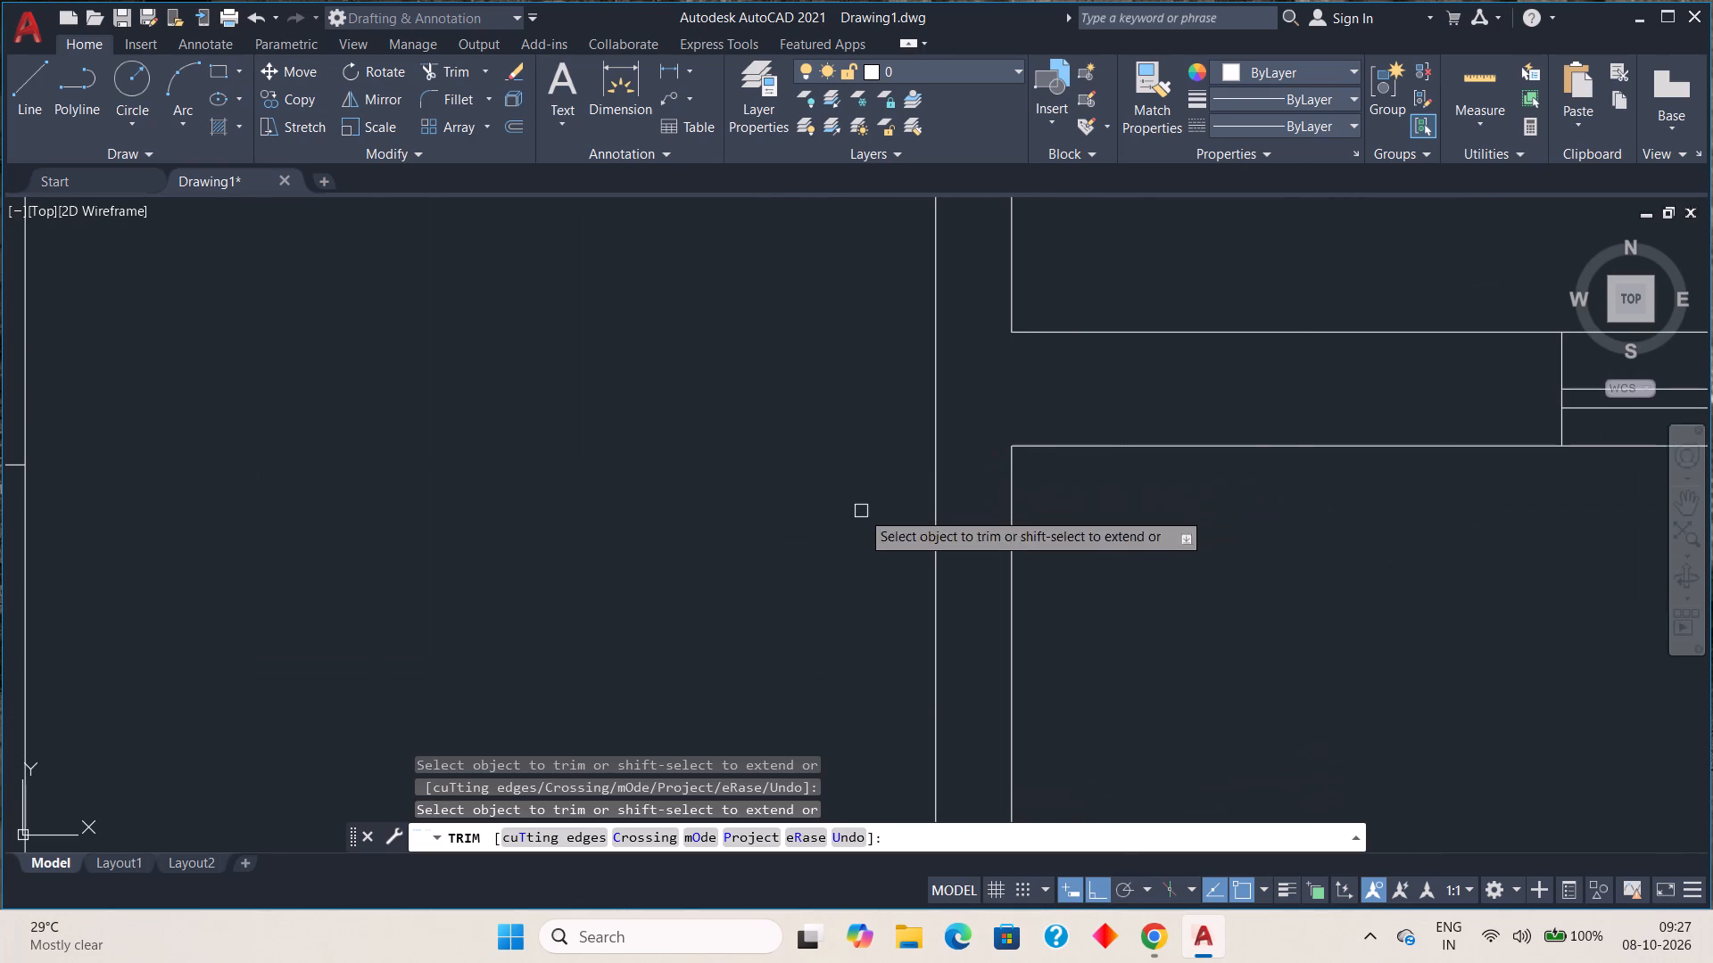
scroll(724, 529, "down", 2)
middle_click_drag(691, 533, 1139, 500)
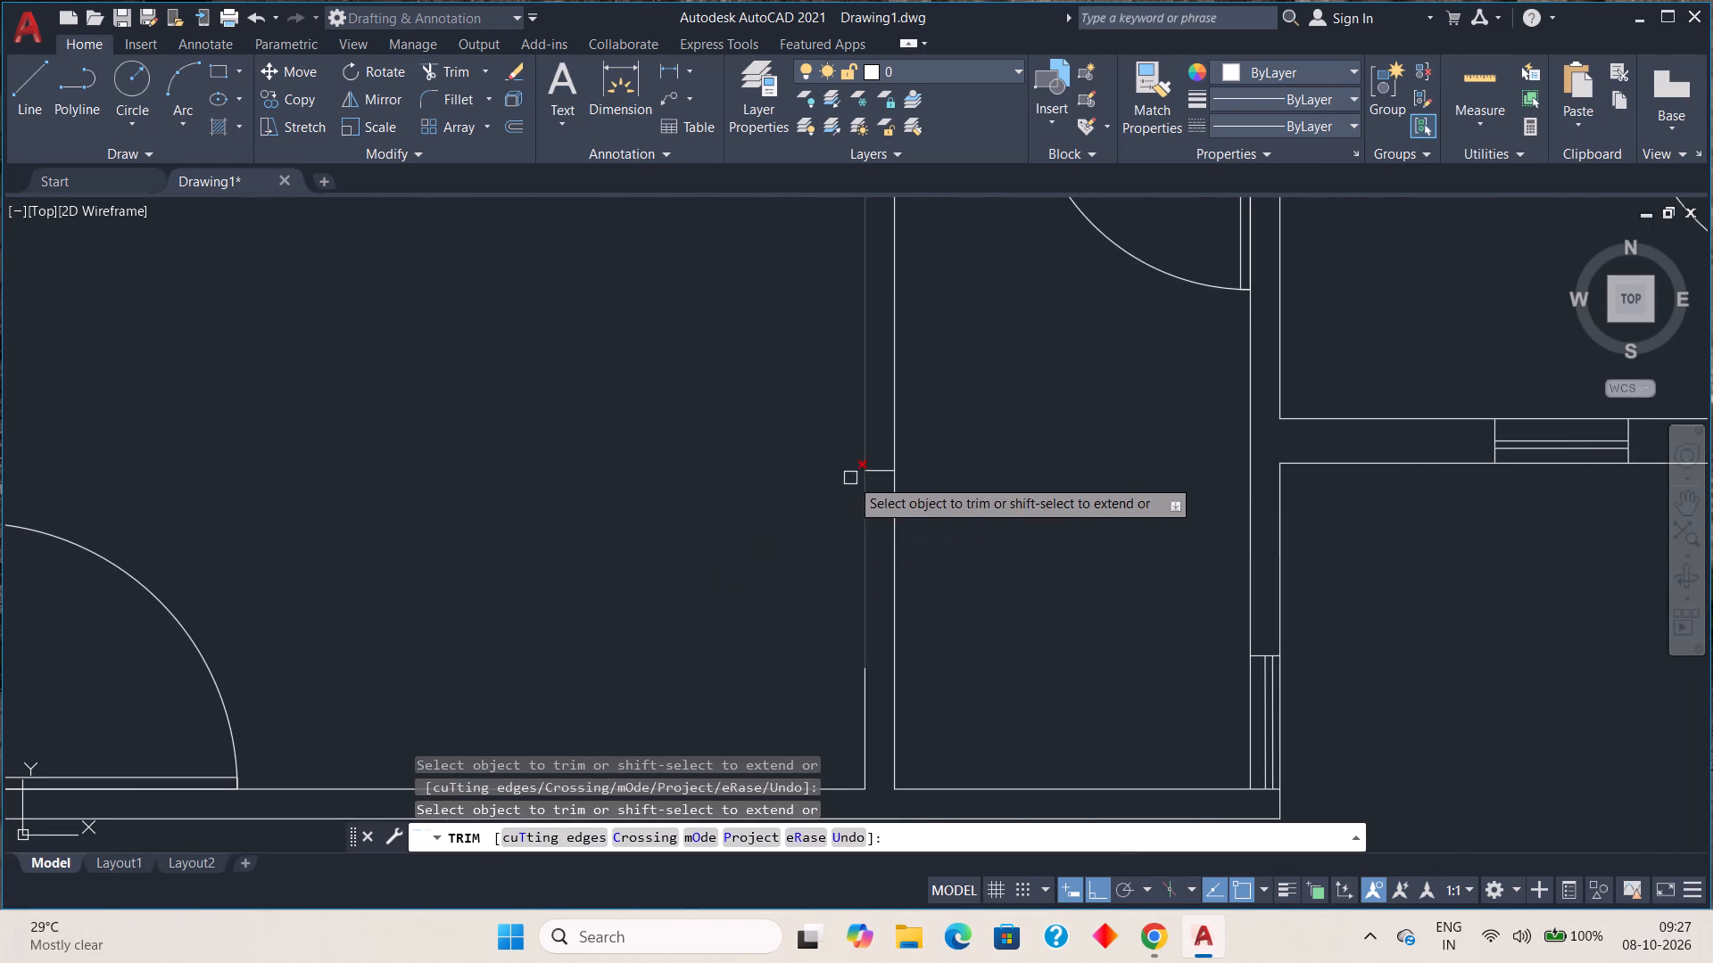
scroll(856, 475, "up", 2)
left_click(907, 457)
scroll(881, 468, "down", 4)
middle_click_drag(716, 514, 791, 522)
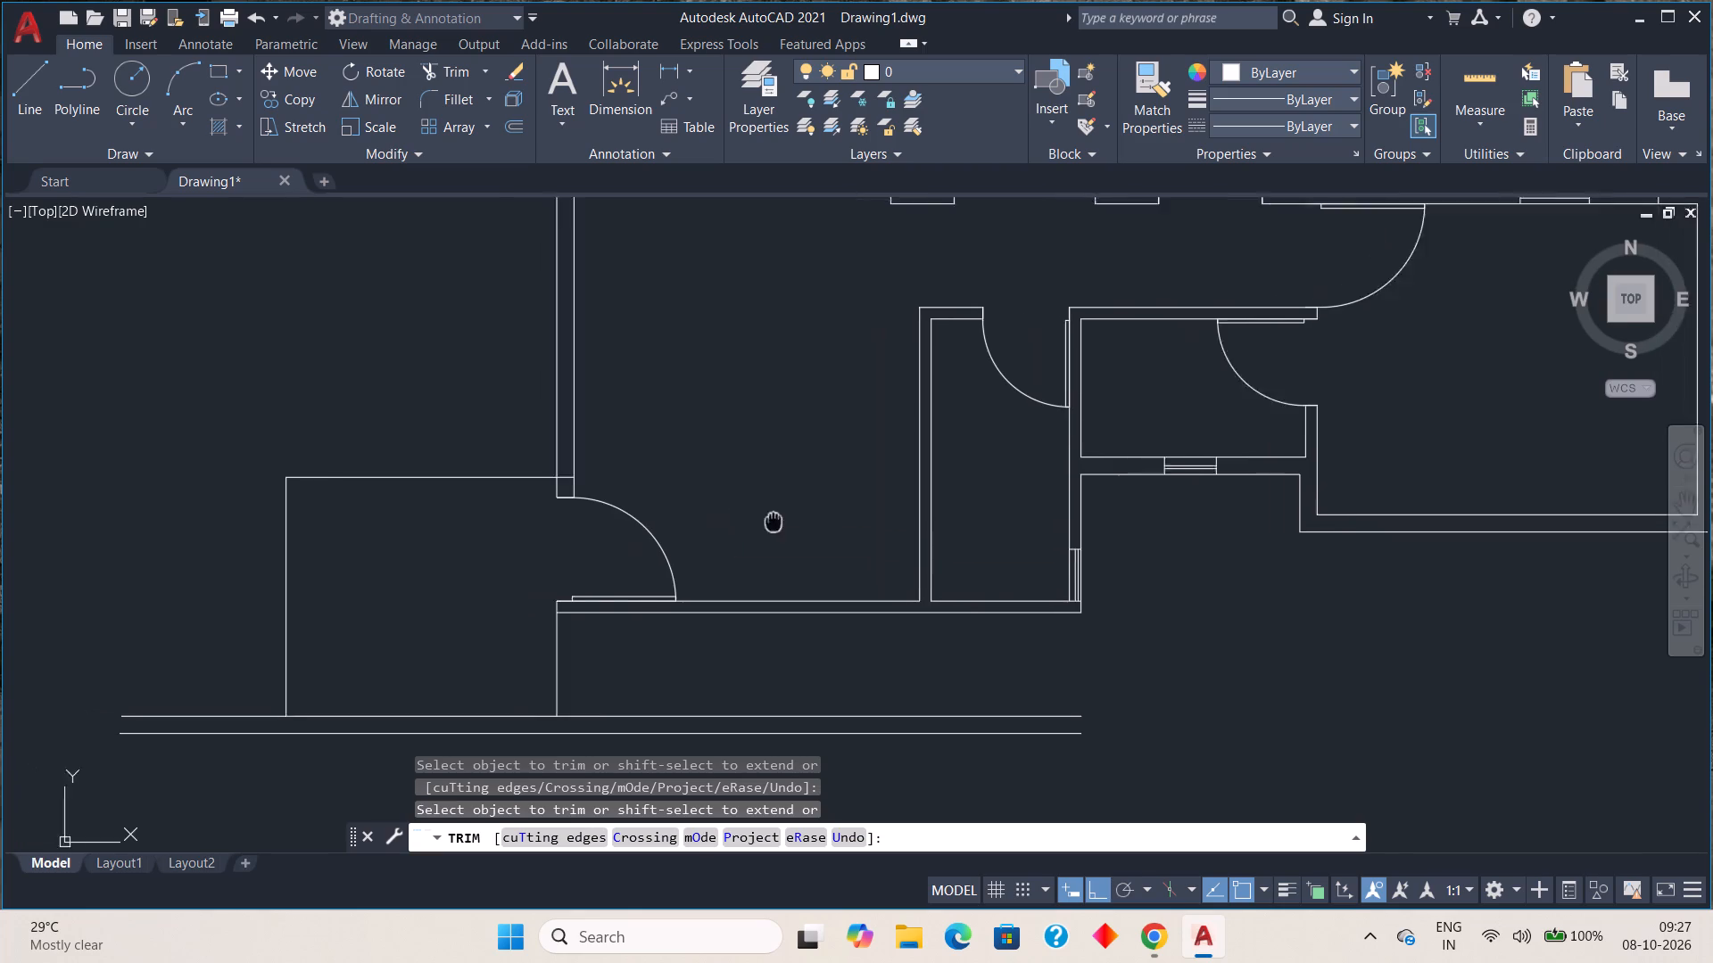
middle_click_drag(791, 522, 976, 510)
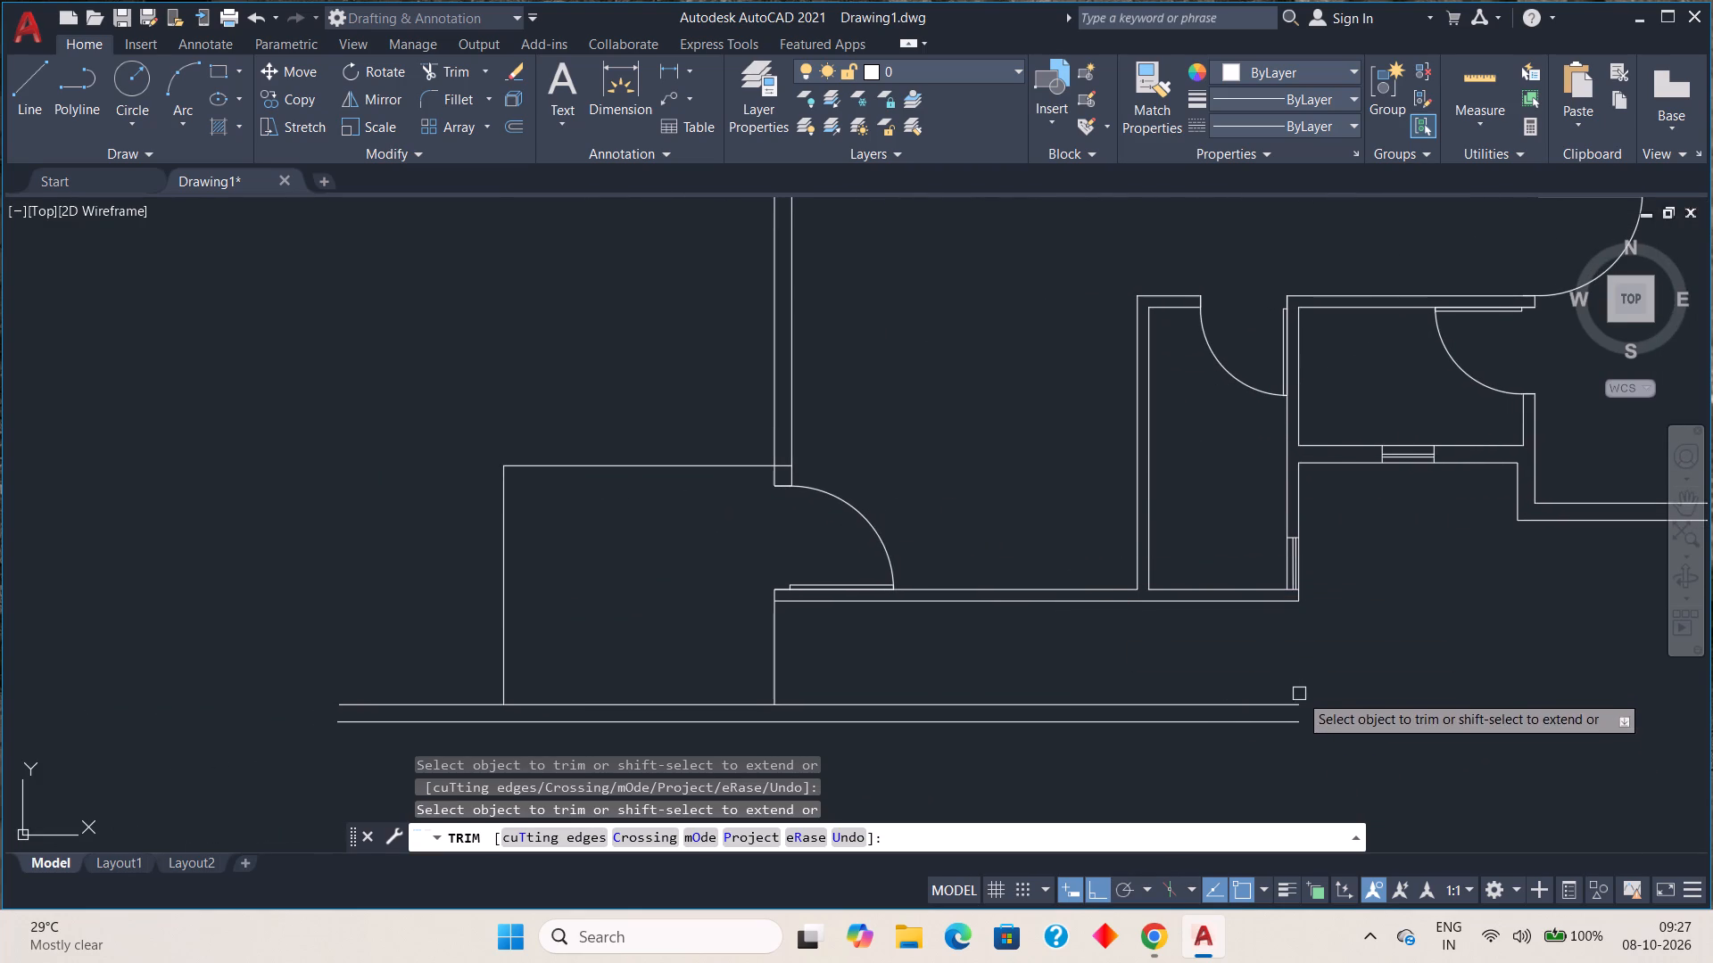
scroll(774, 464, "up", 4)
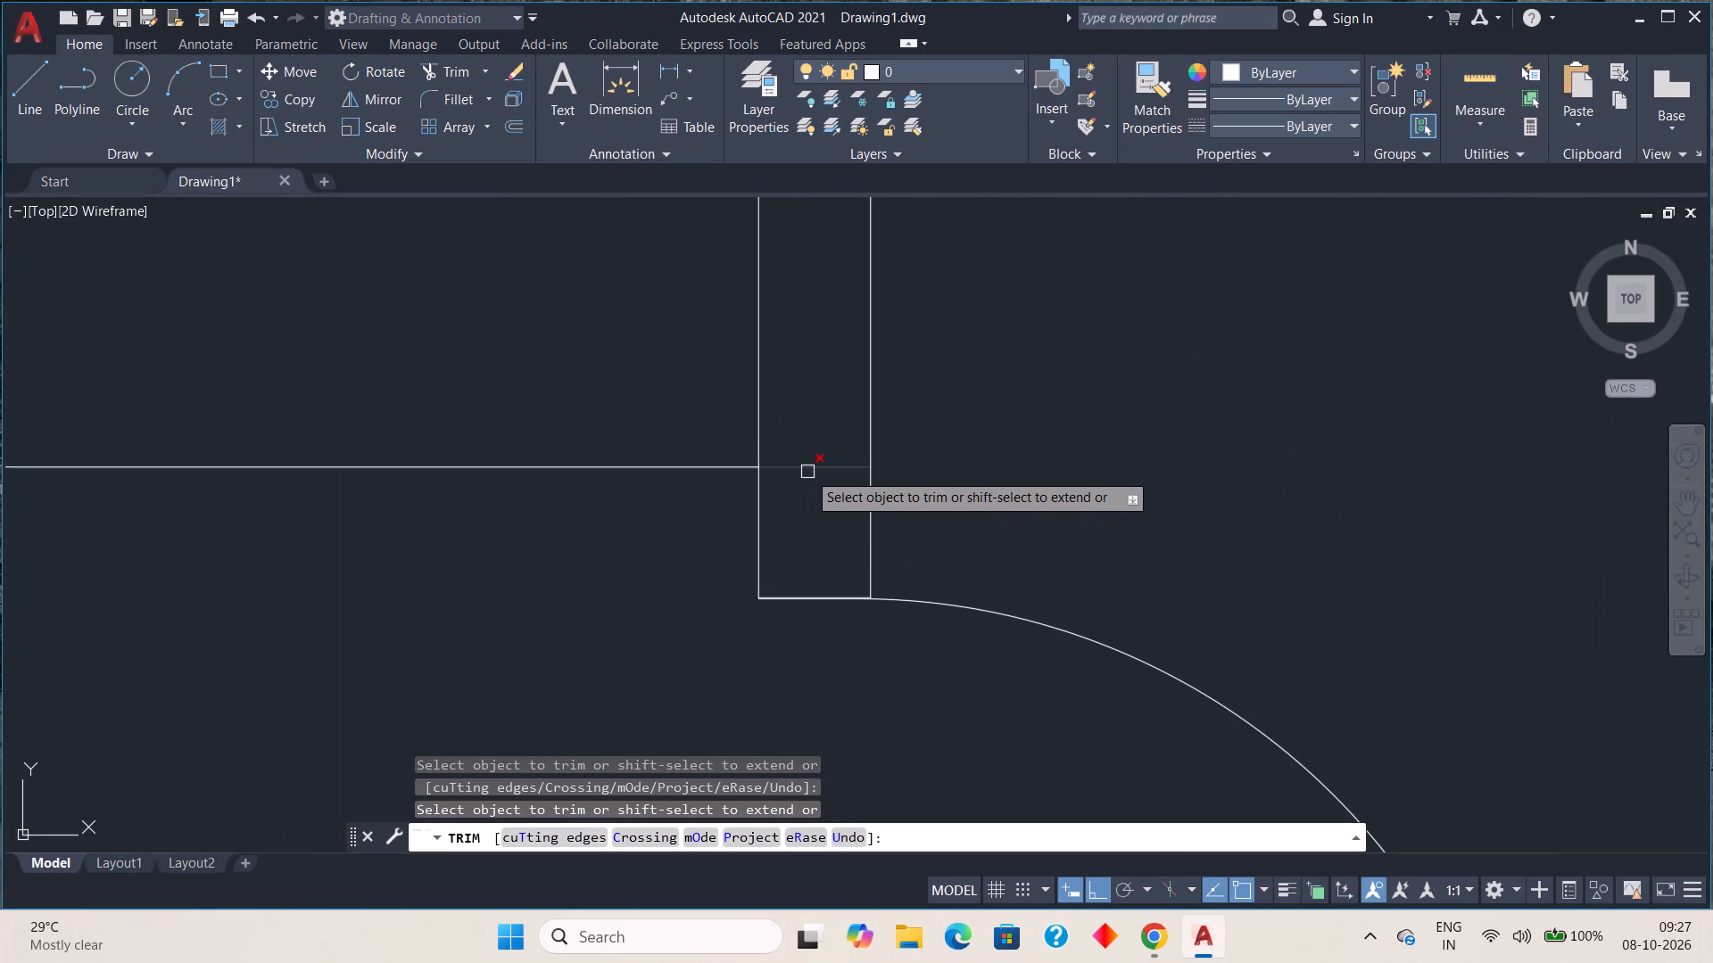
left_click(807, 470)
scroll(799, 494, "down", 5)
middle_click_drag(917, 506, 891, 383)
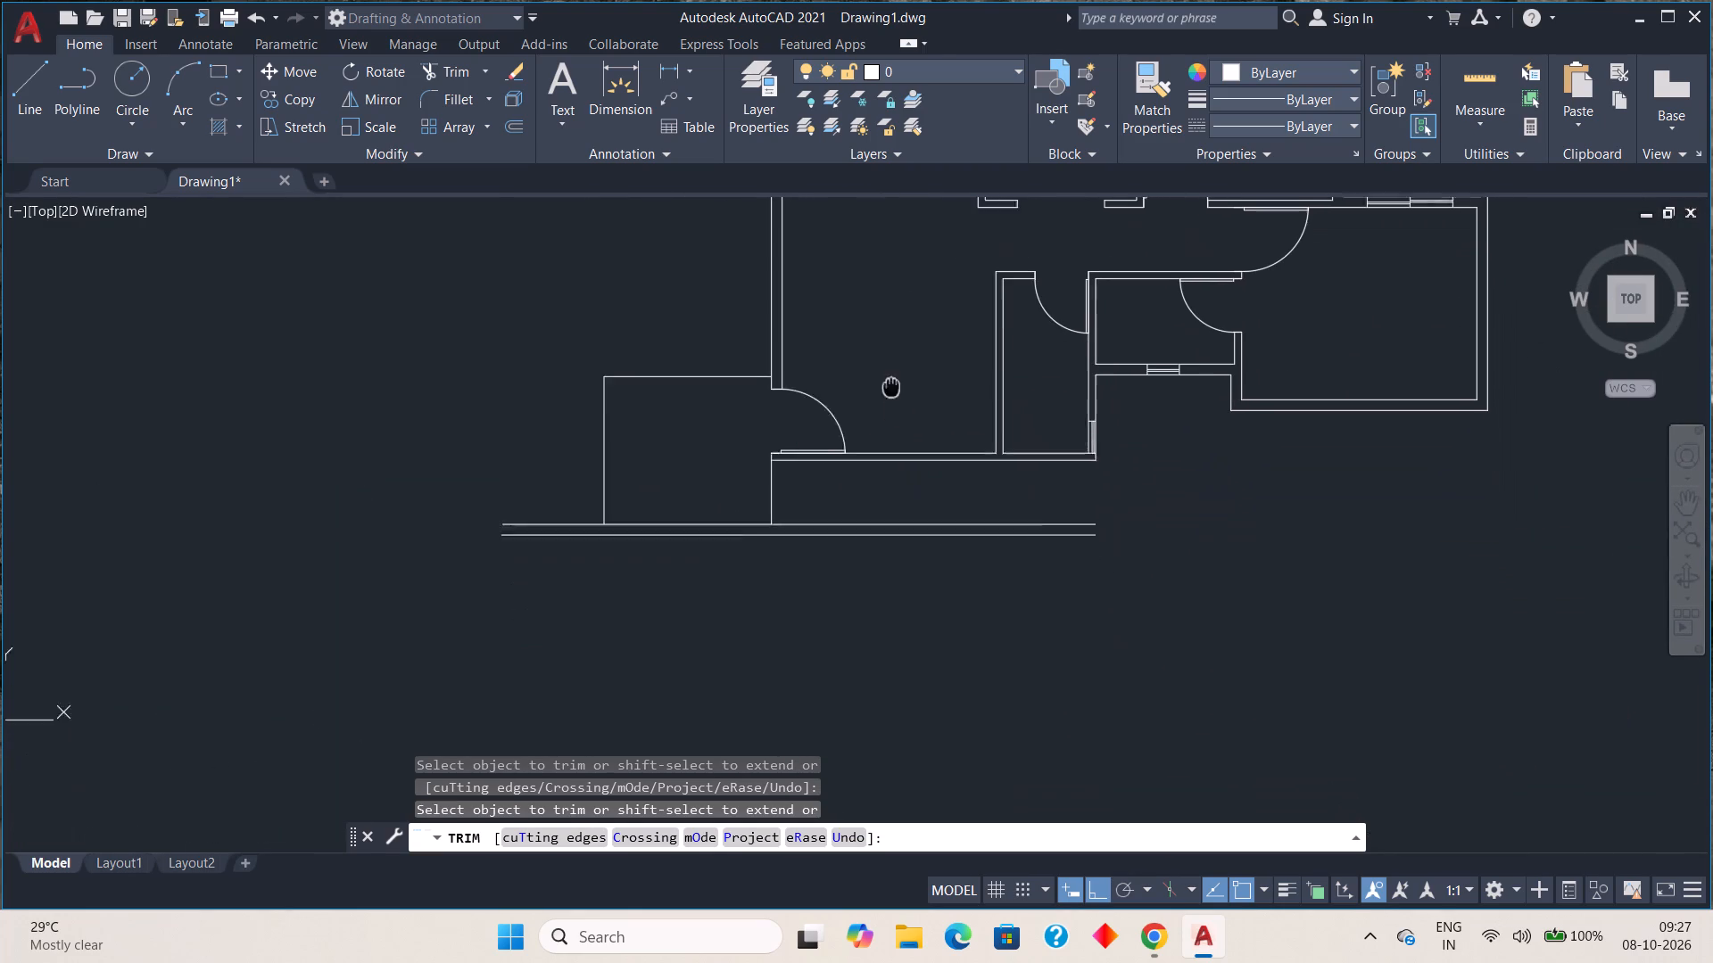
middle_click_drag(891, 383, 888, 357)
key("Escape")
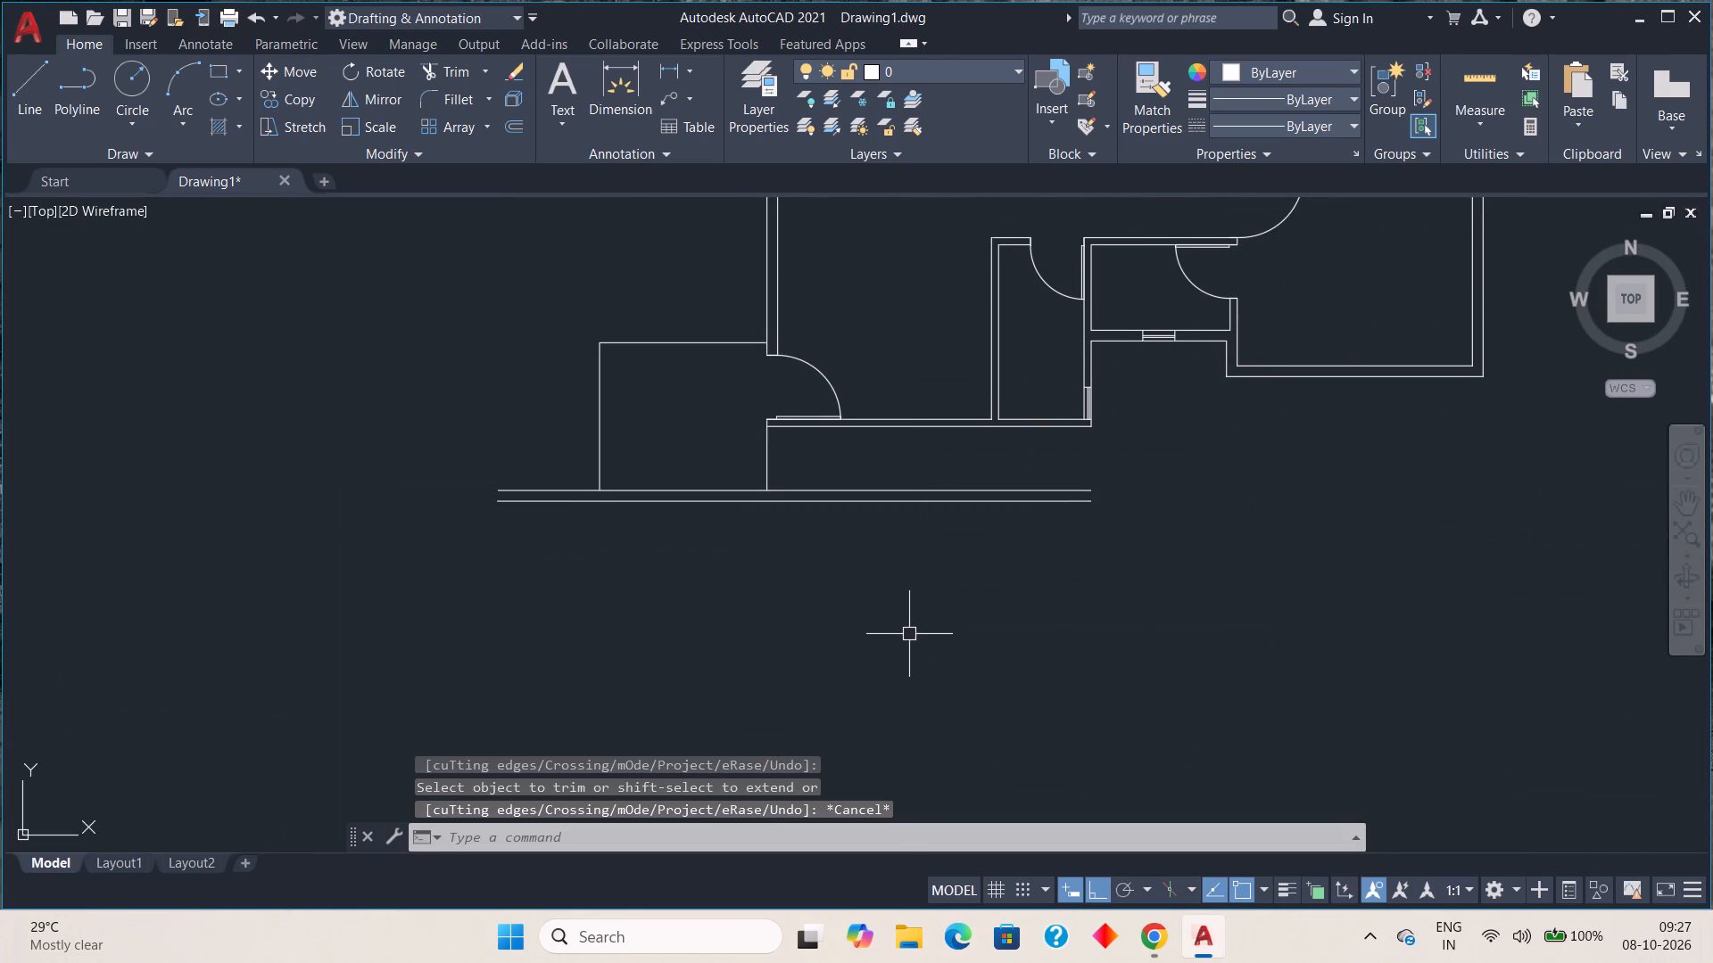
Stretch the lower end of the short vertical line below the entrance door about 8'-6" south, past both horizontal lines.
scroll(893, 630, "up", 1)
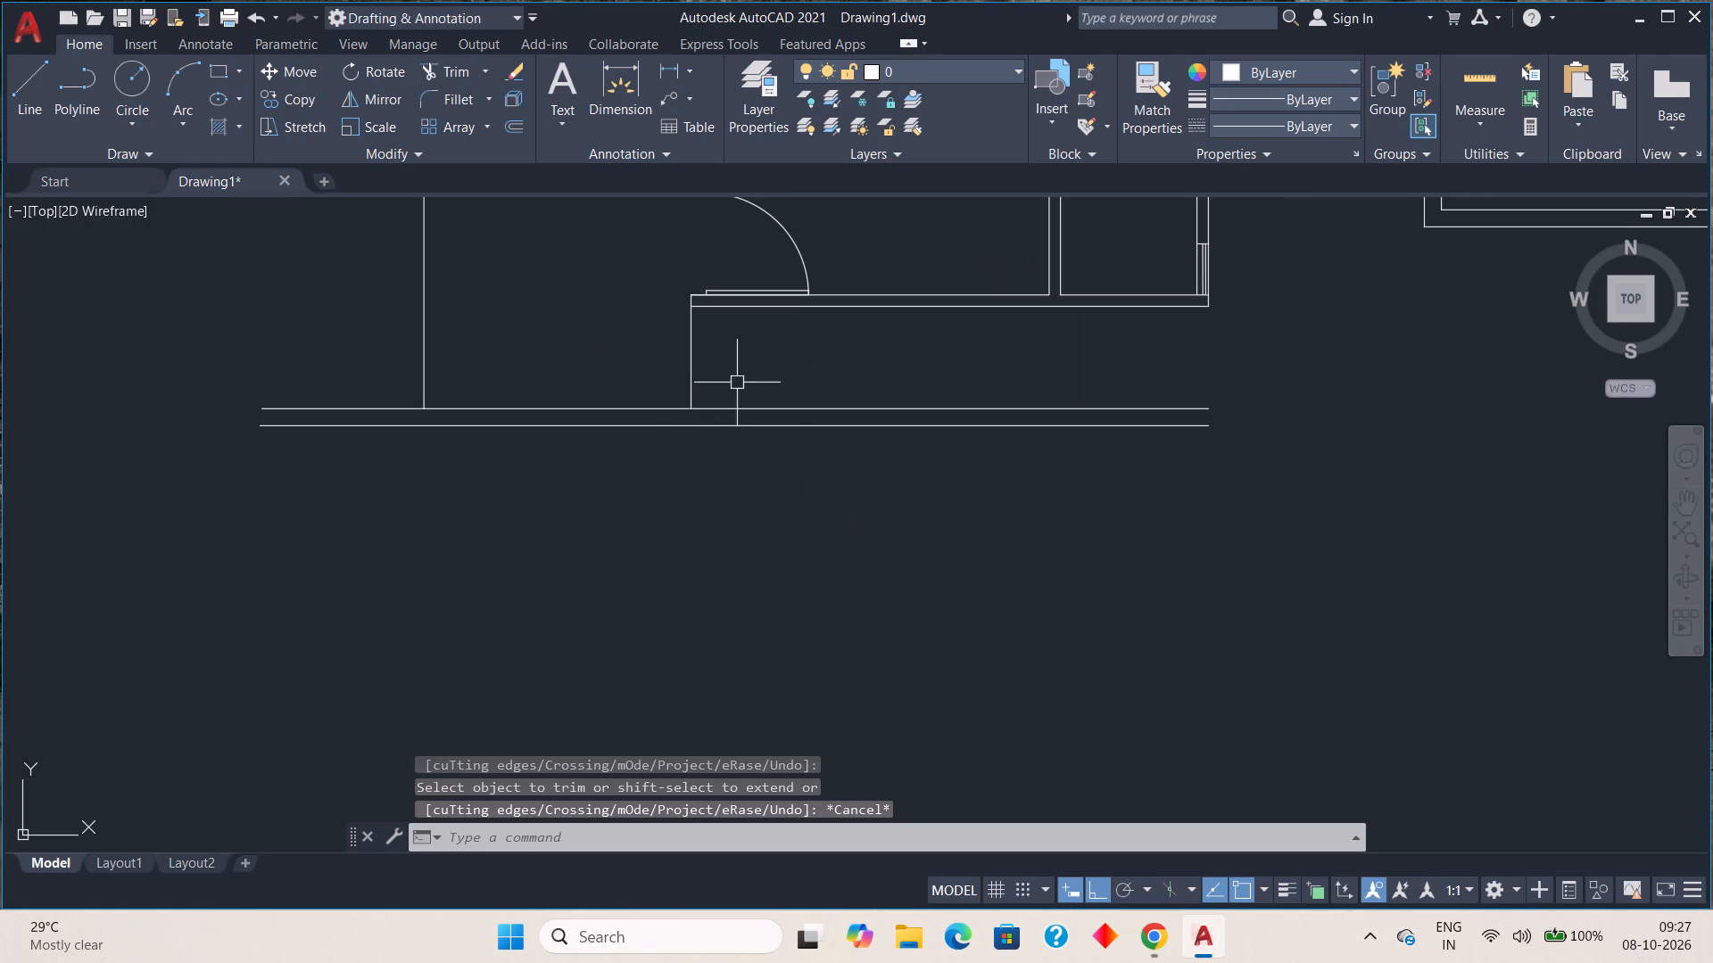
left_click(688, 378)
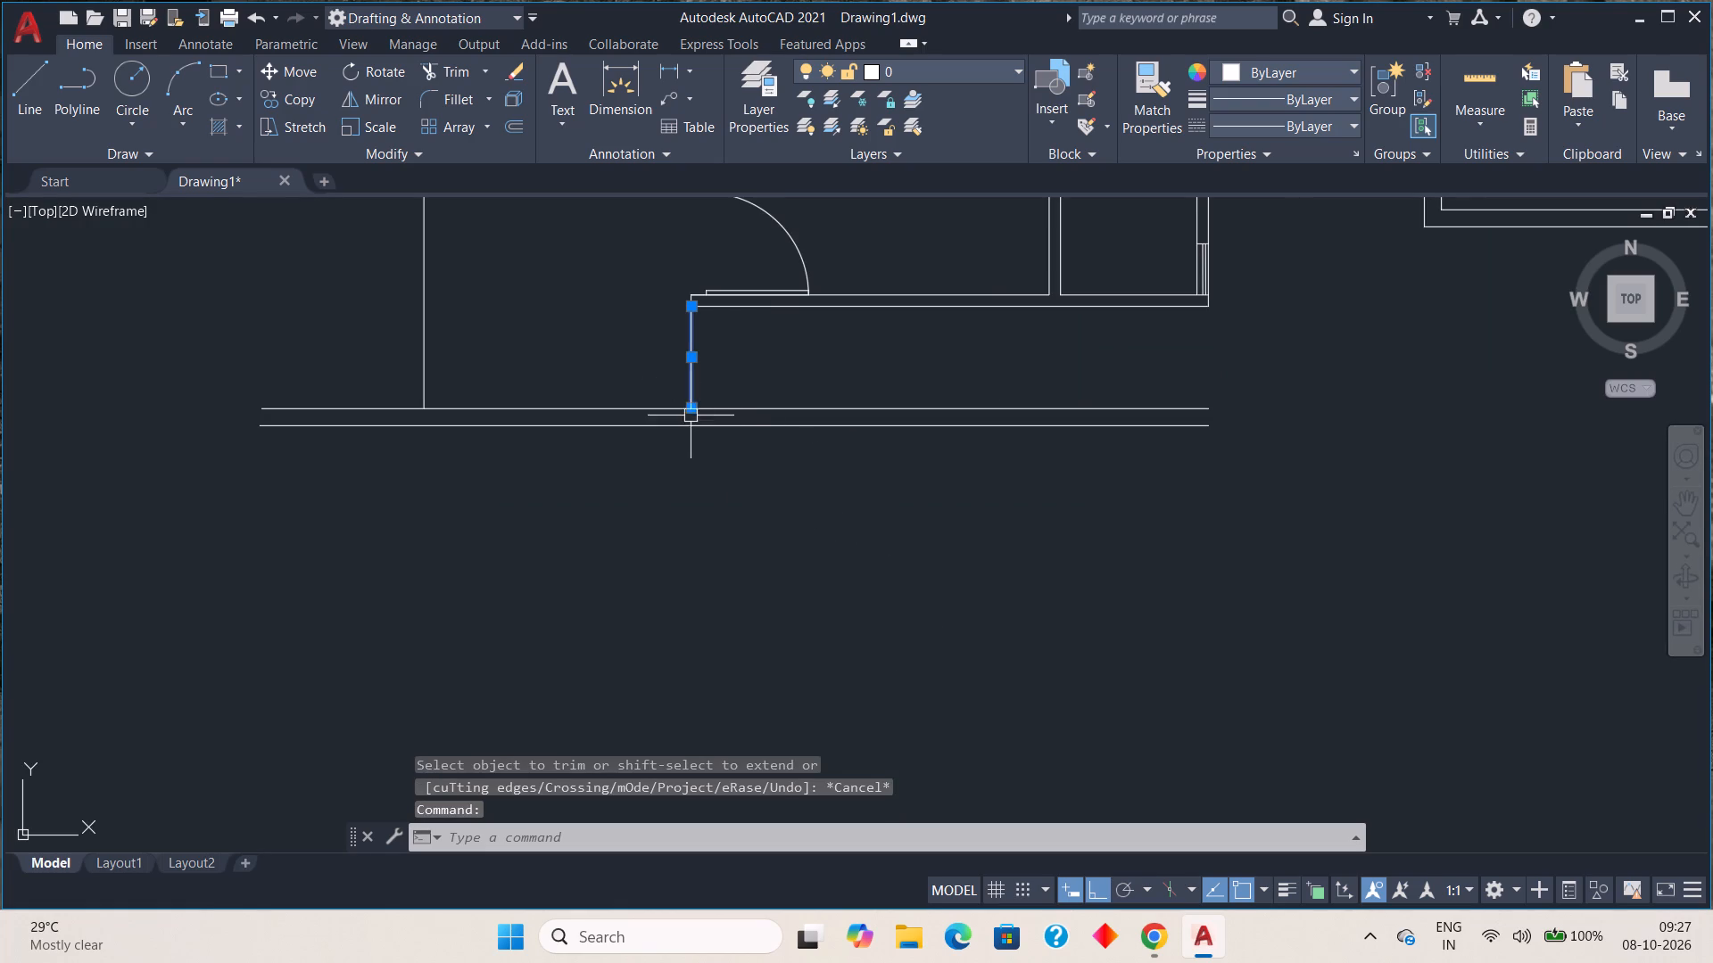
left_click(689, 410)
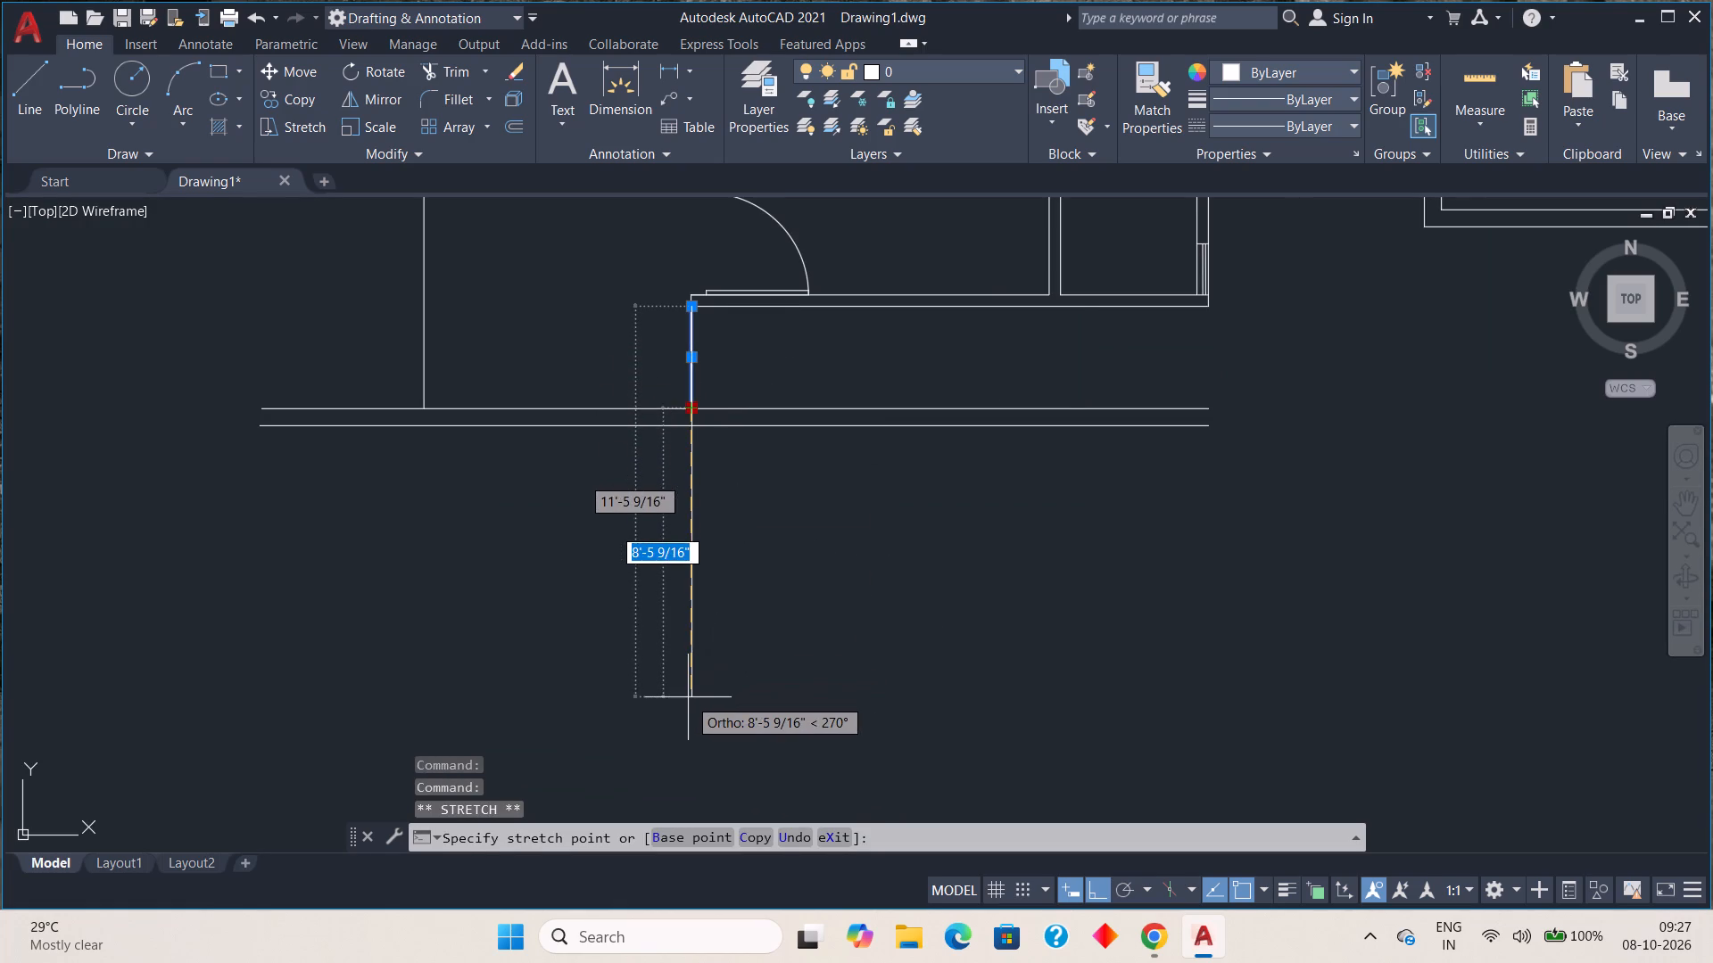
left_click(688, 697)
key("Escape")
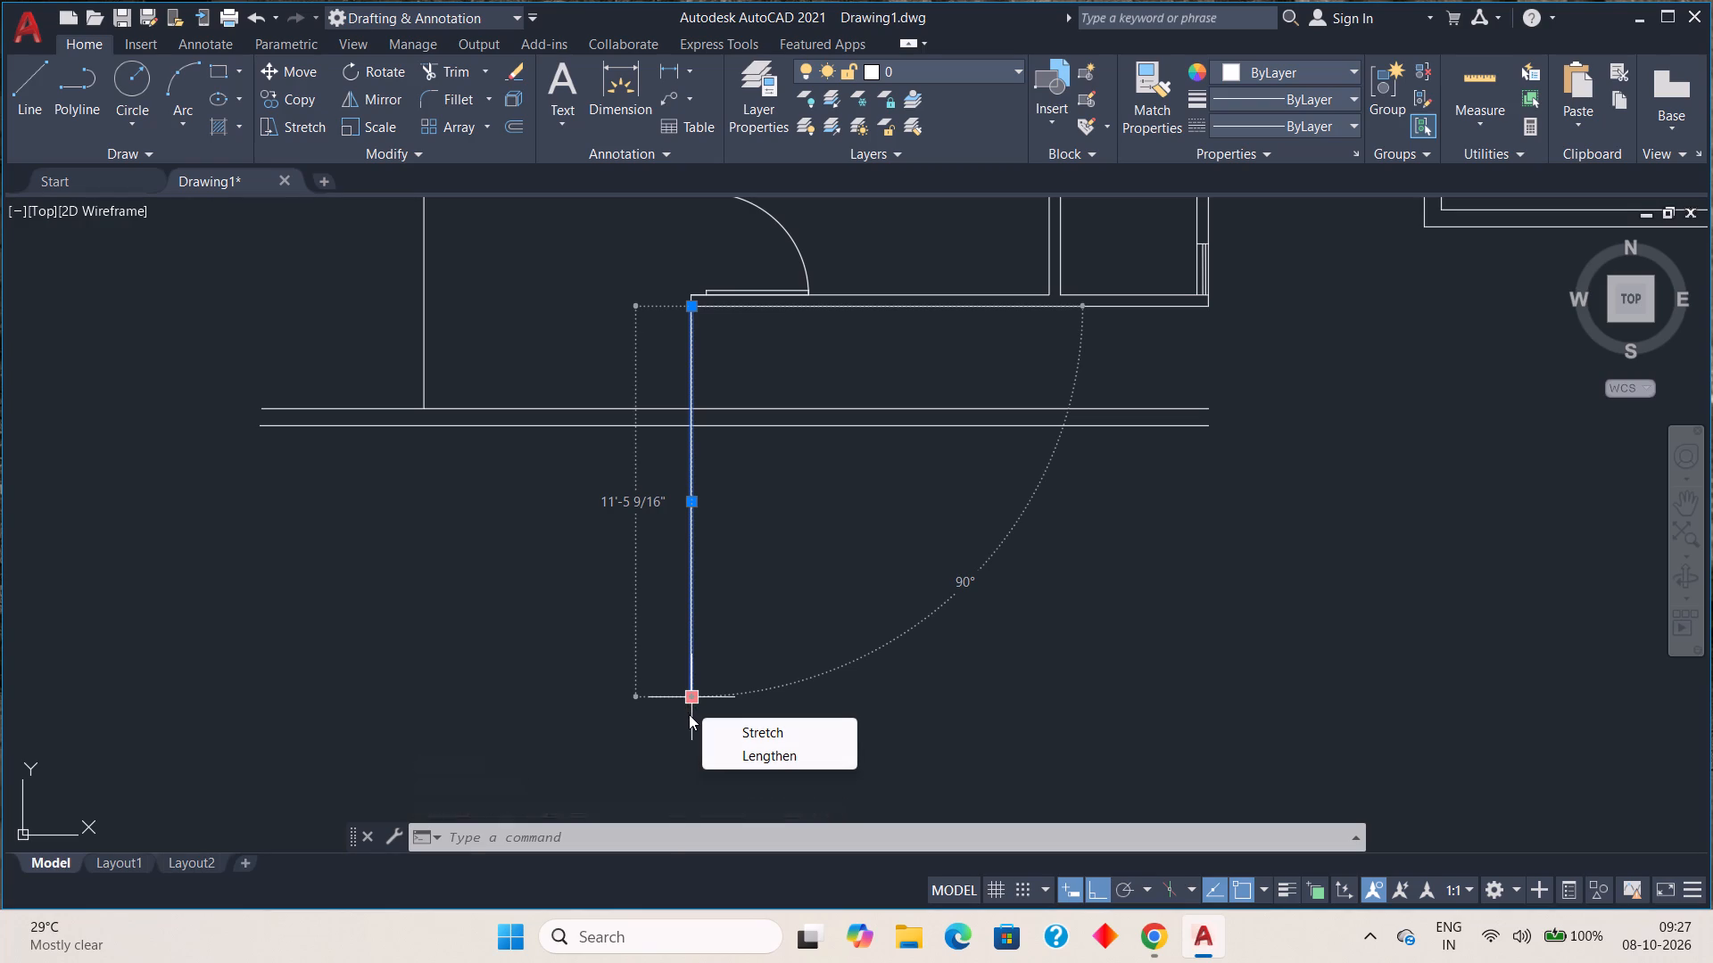
left_click(689, 714)
key("Escape")
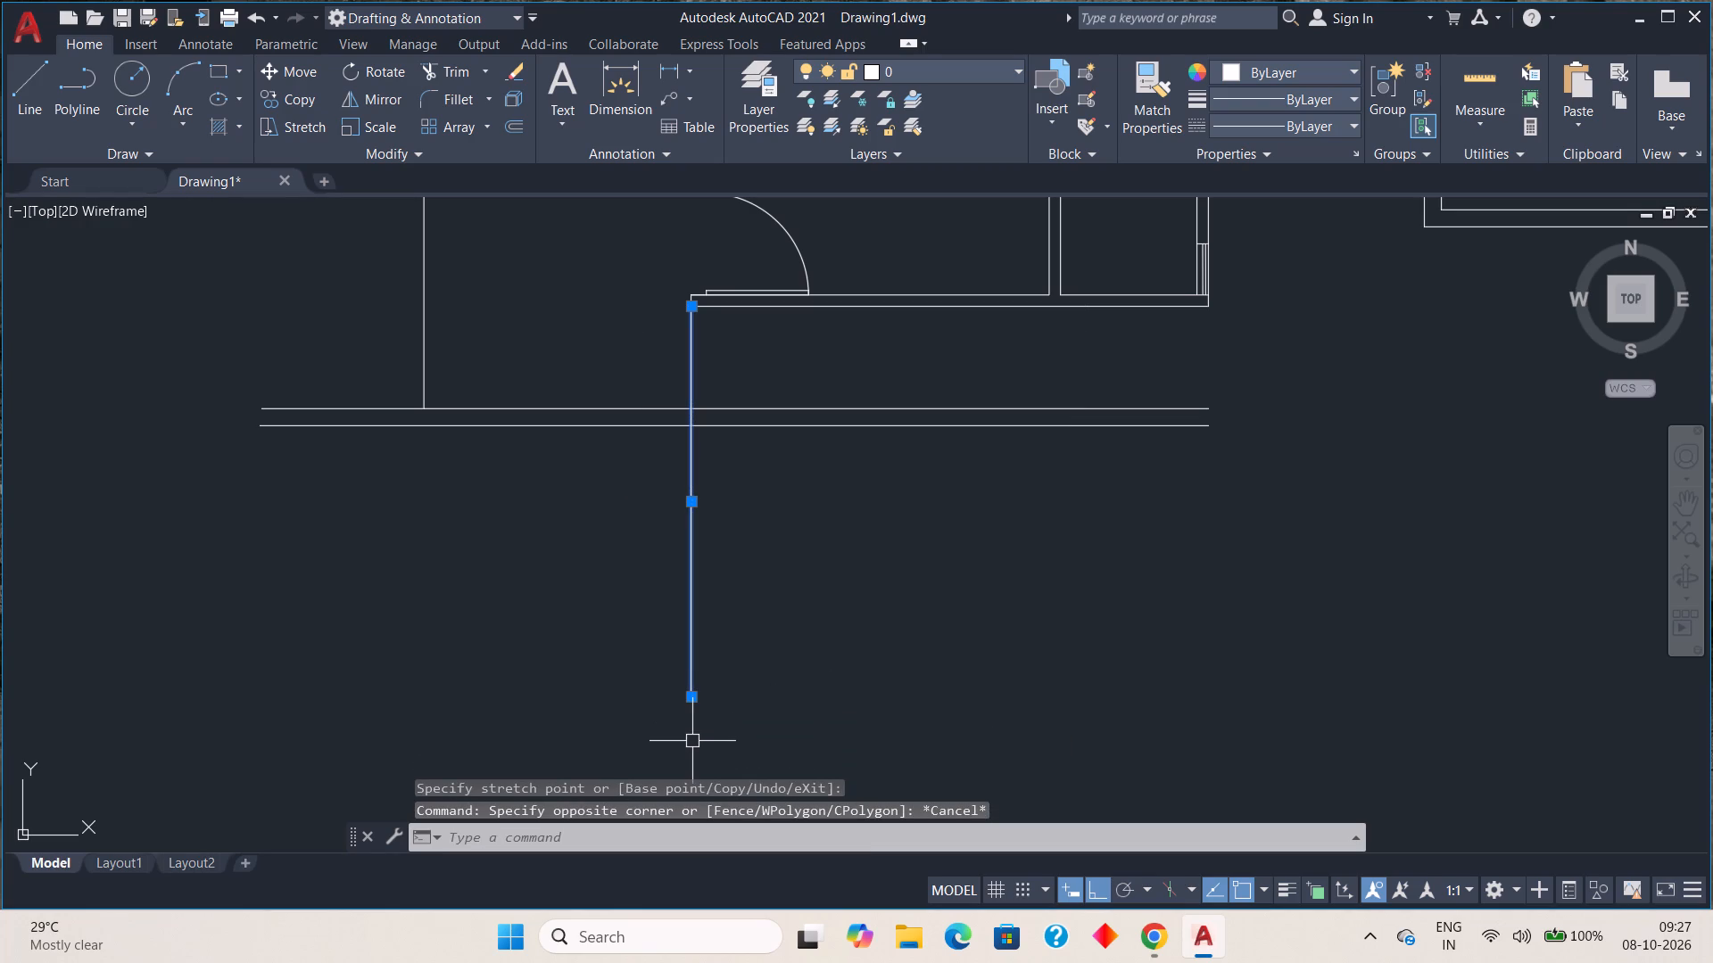
key("Escape")
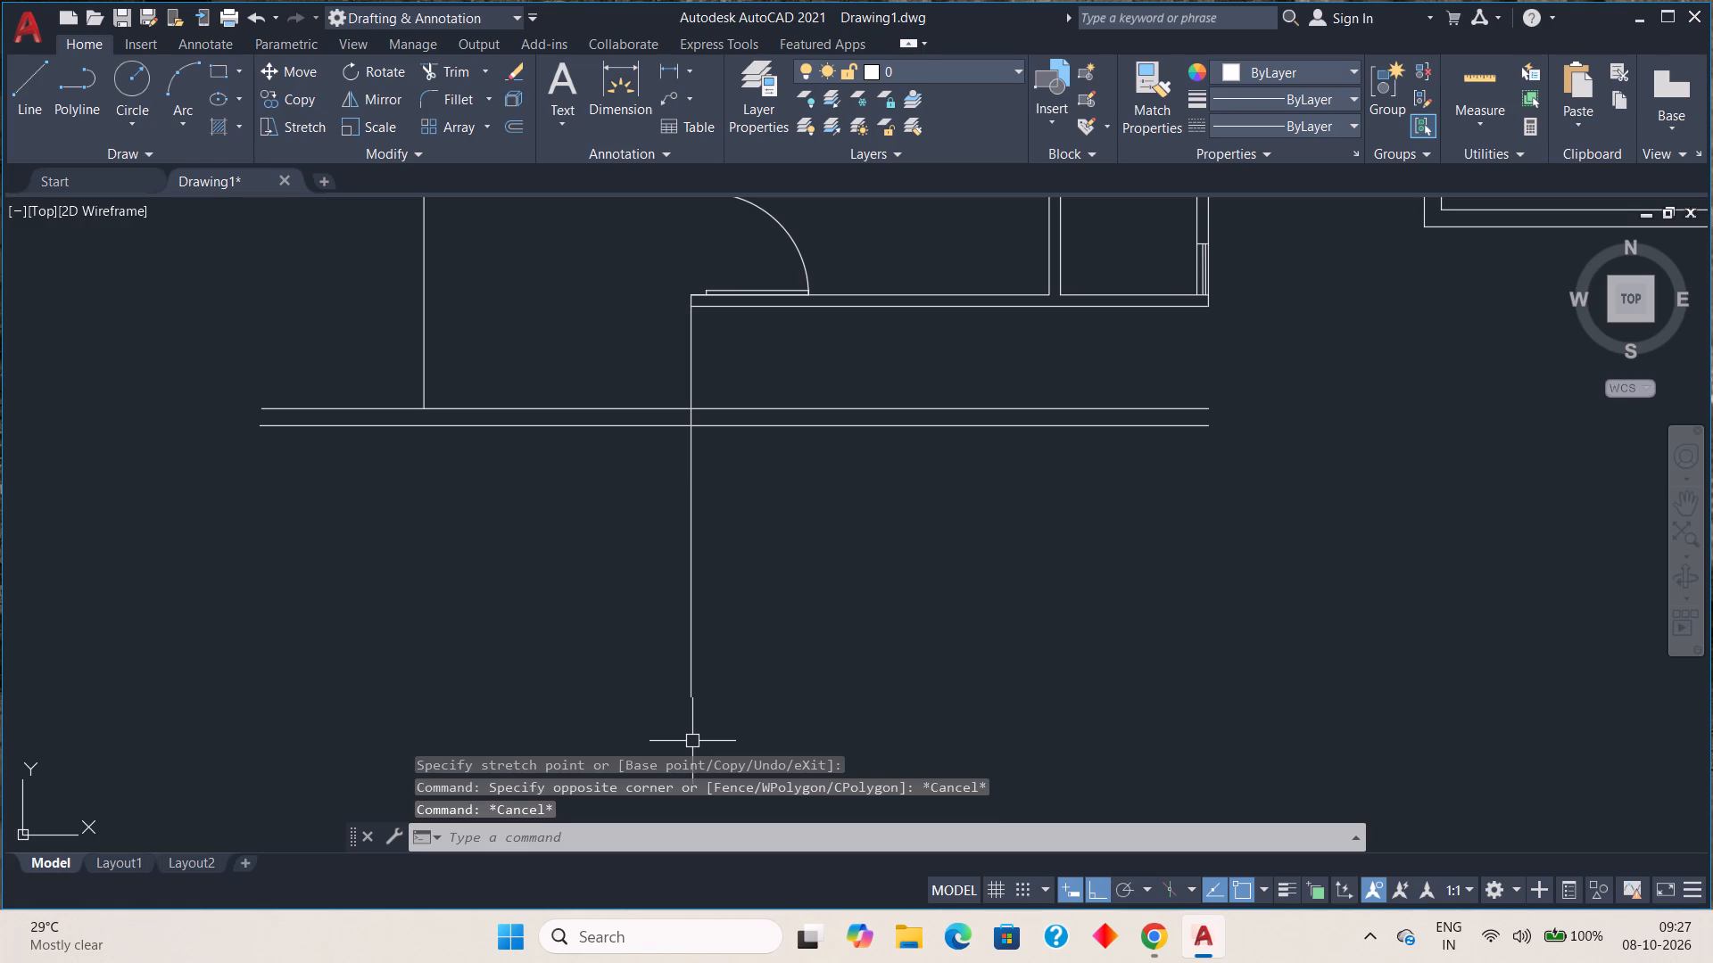
Offset the stretched vertical line 5' to the west and the lower of the two long horizontal lines 5' to the south.
key("o")
key("Return")
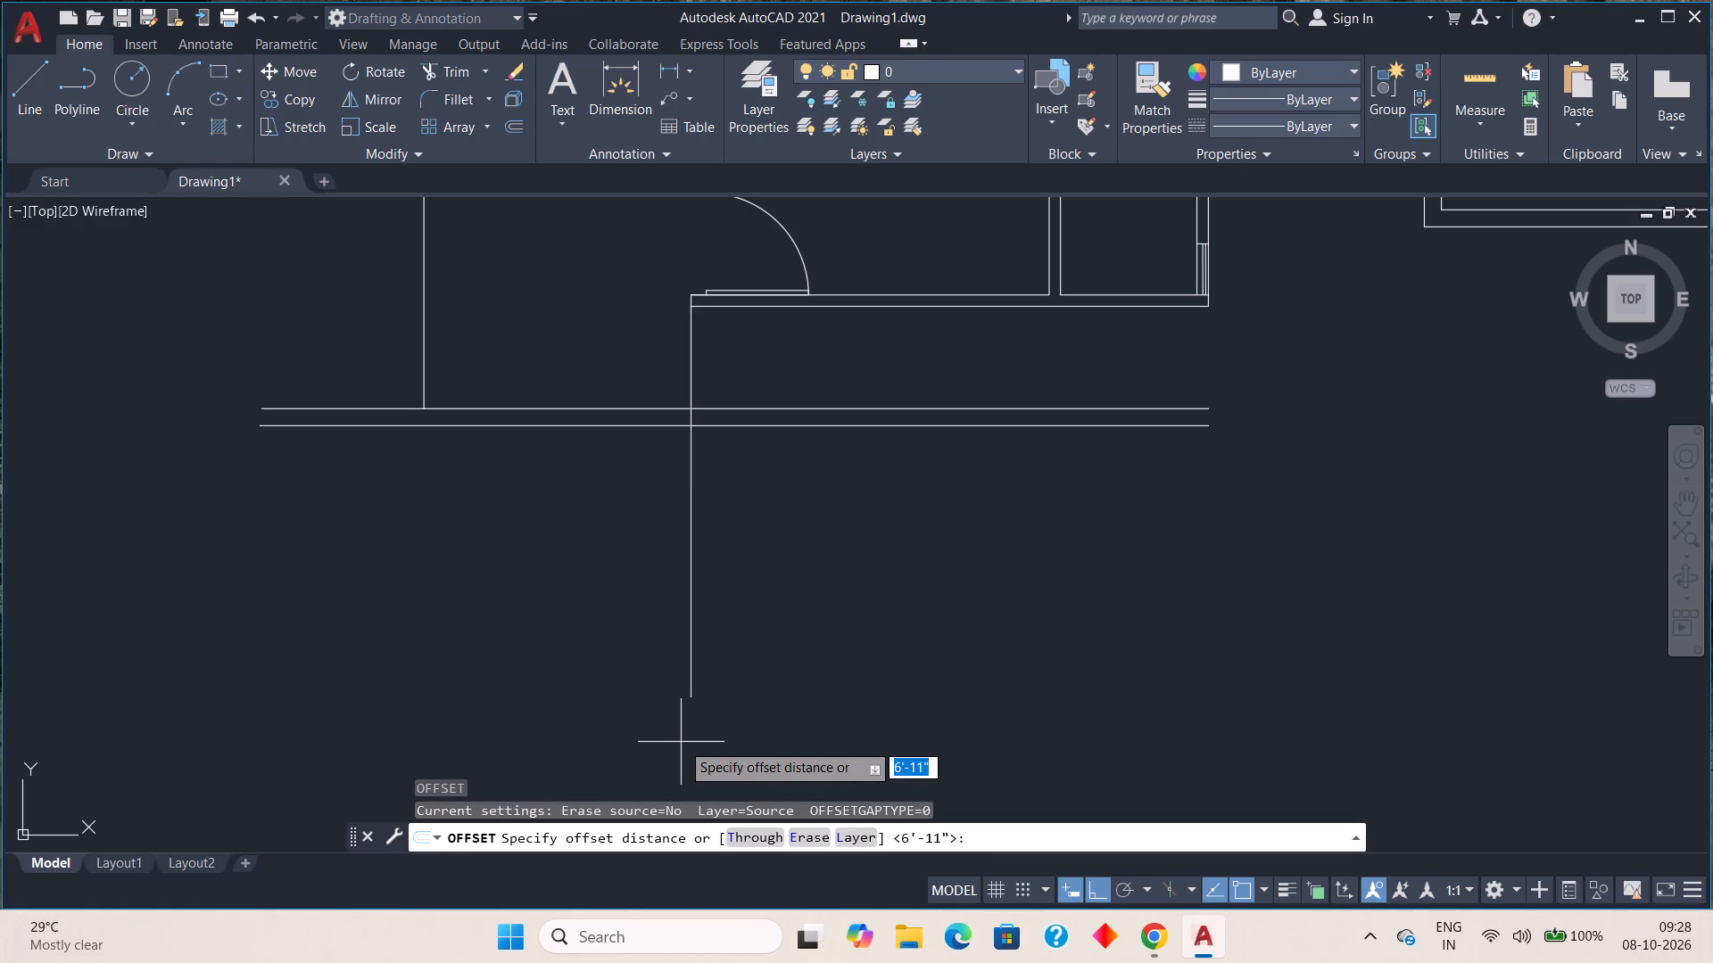
key("5")
key("apostrophe")
key("Return")
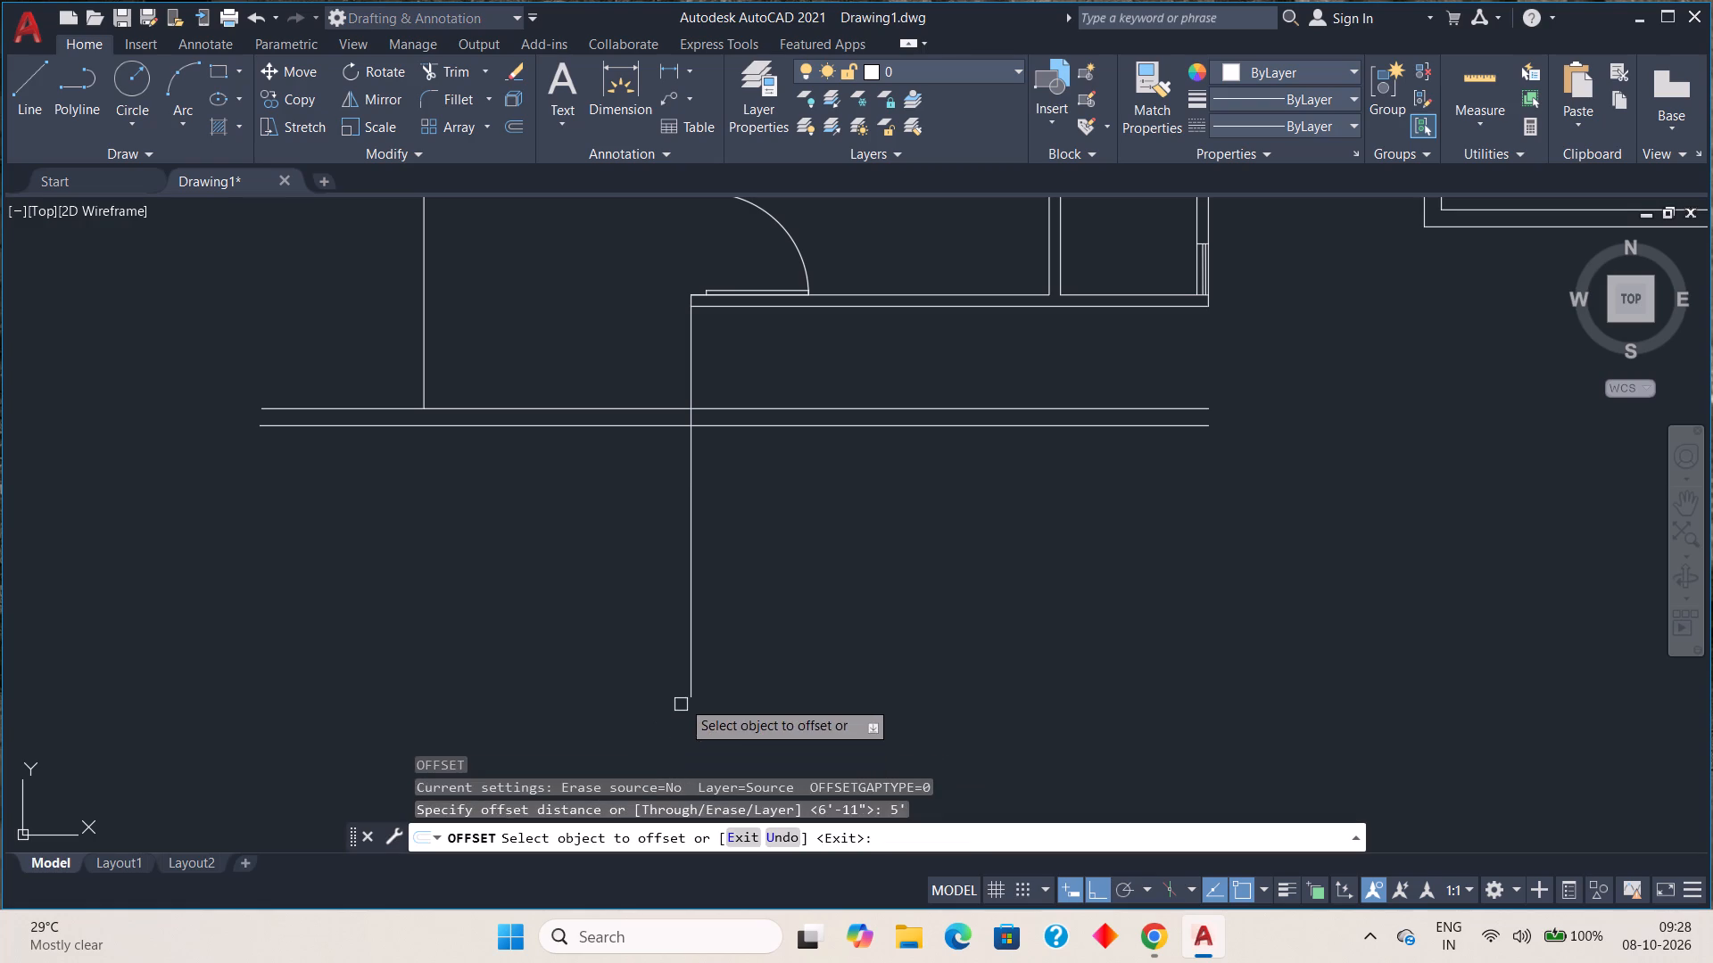
left_click(686, 642)
left_click(505, 623)
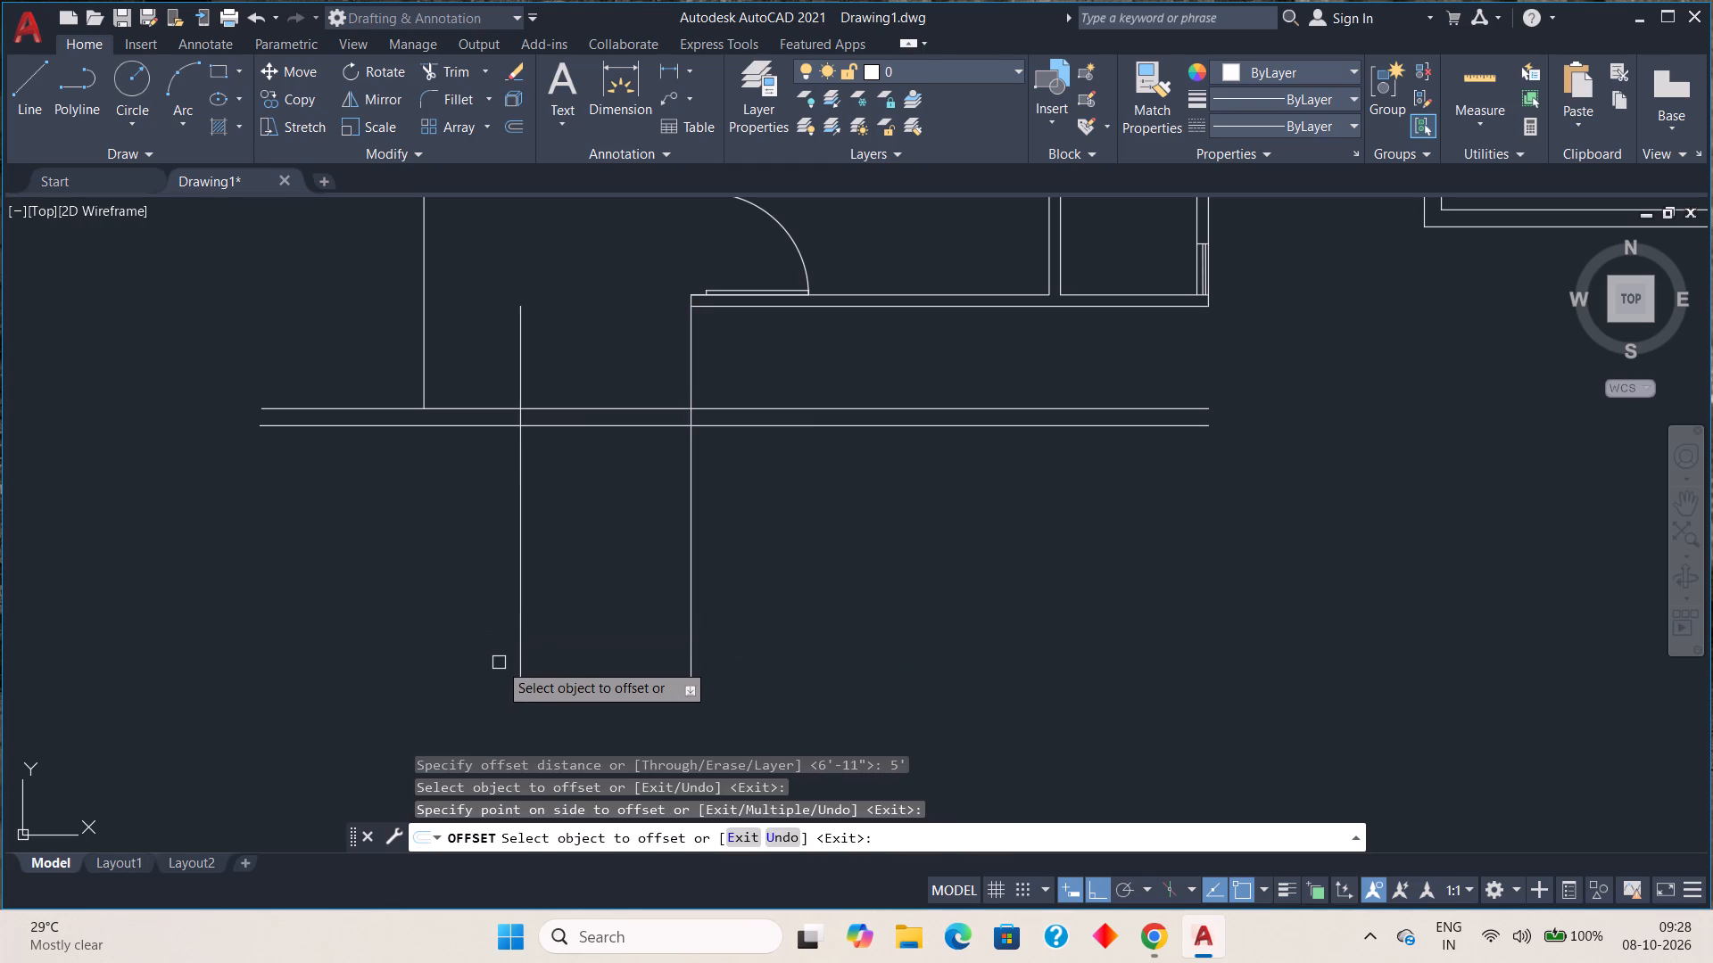
left_click(593, 426)
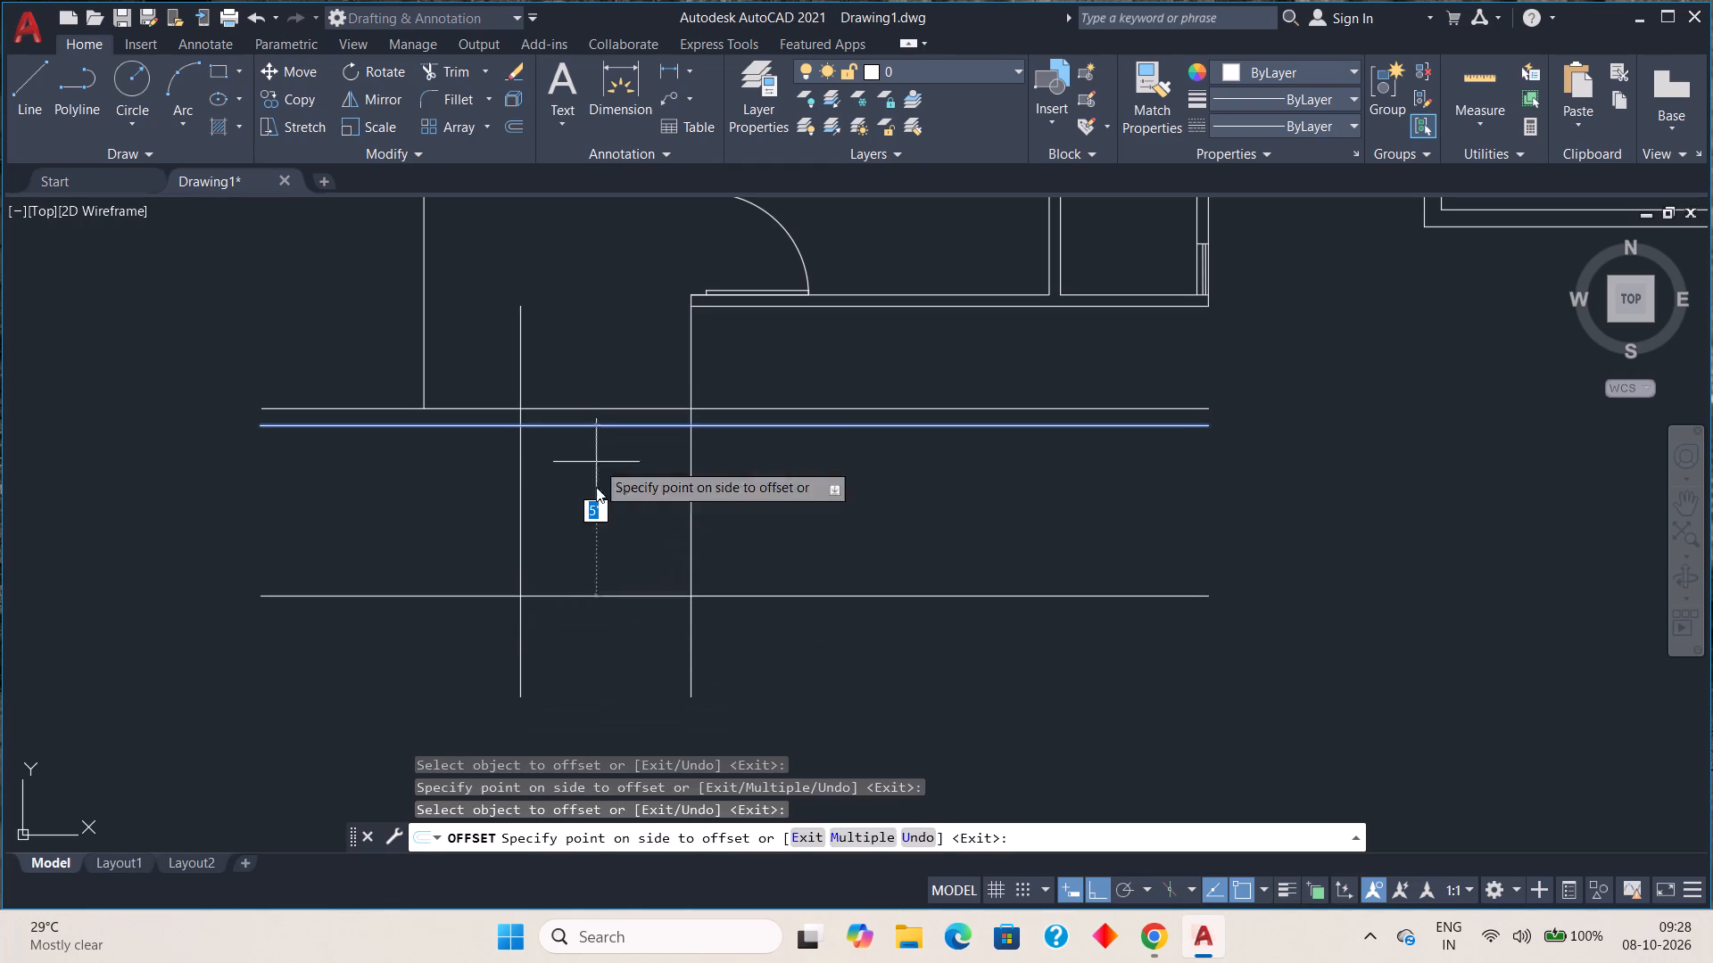
left_click(588, 583)
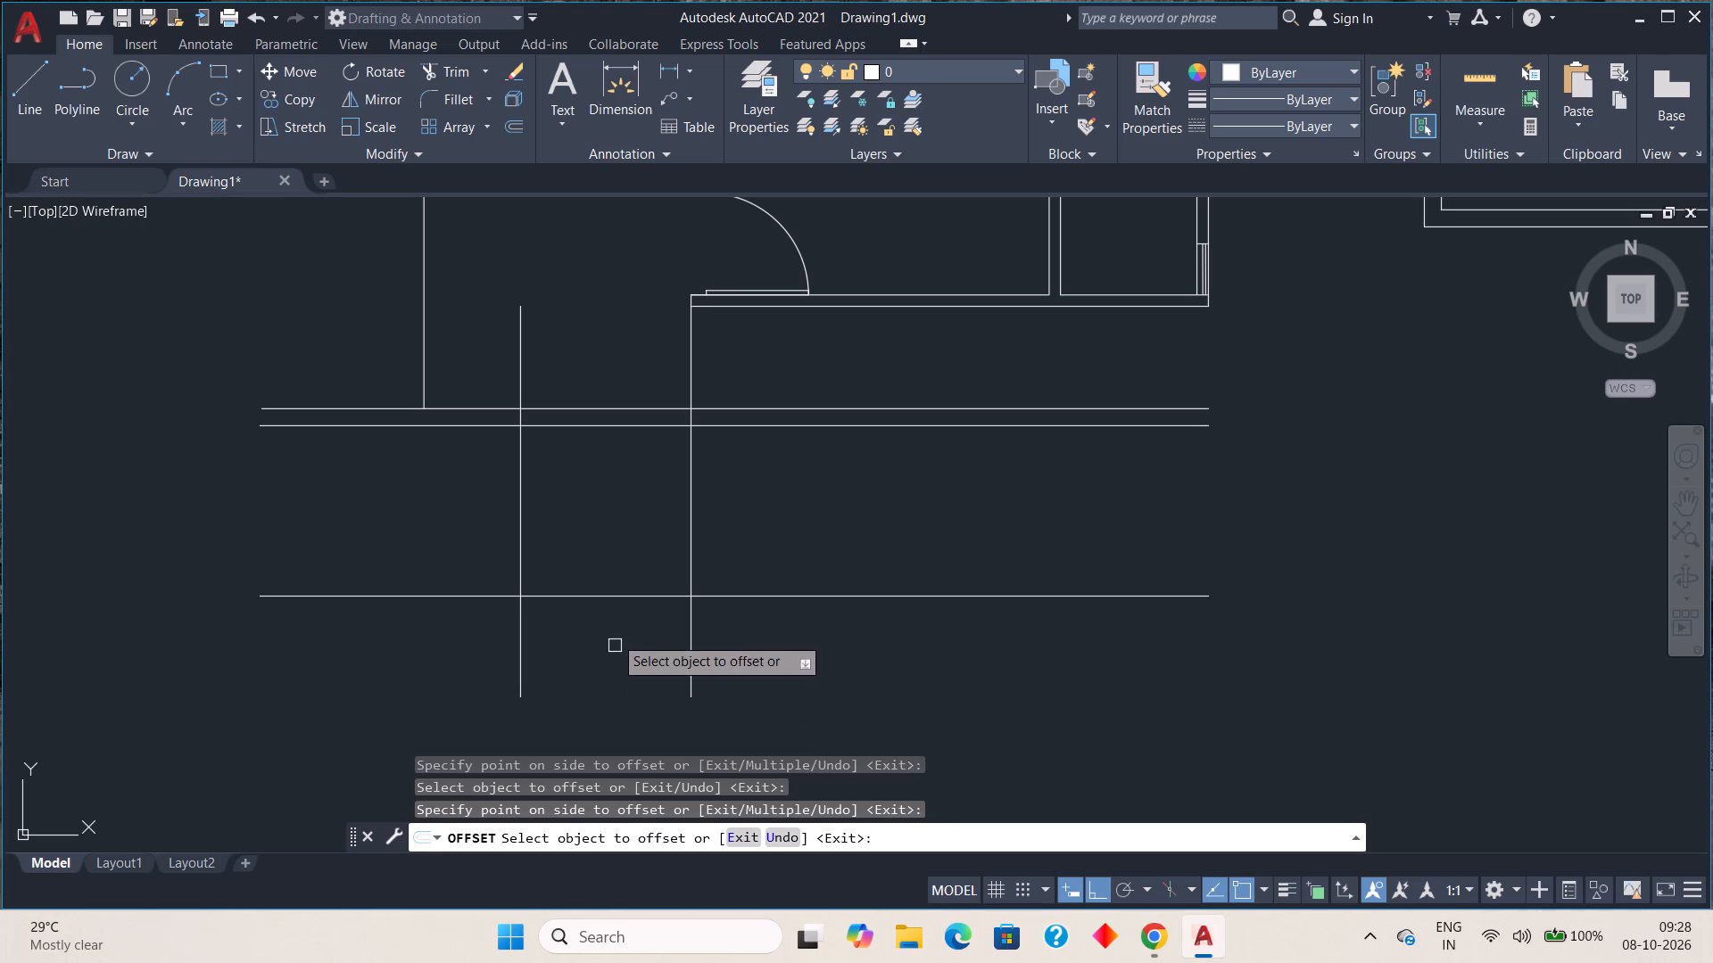
Offset the new horizontal line 6" to the south and the new vertical line 6" to the west for wall thickness.
left_click(602, 595)
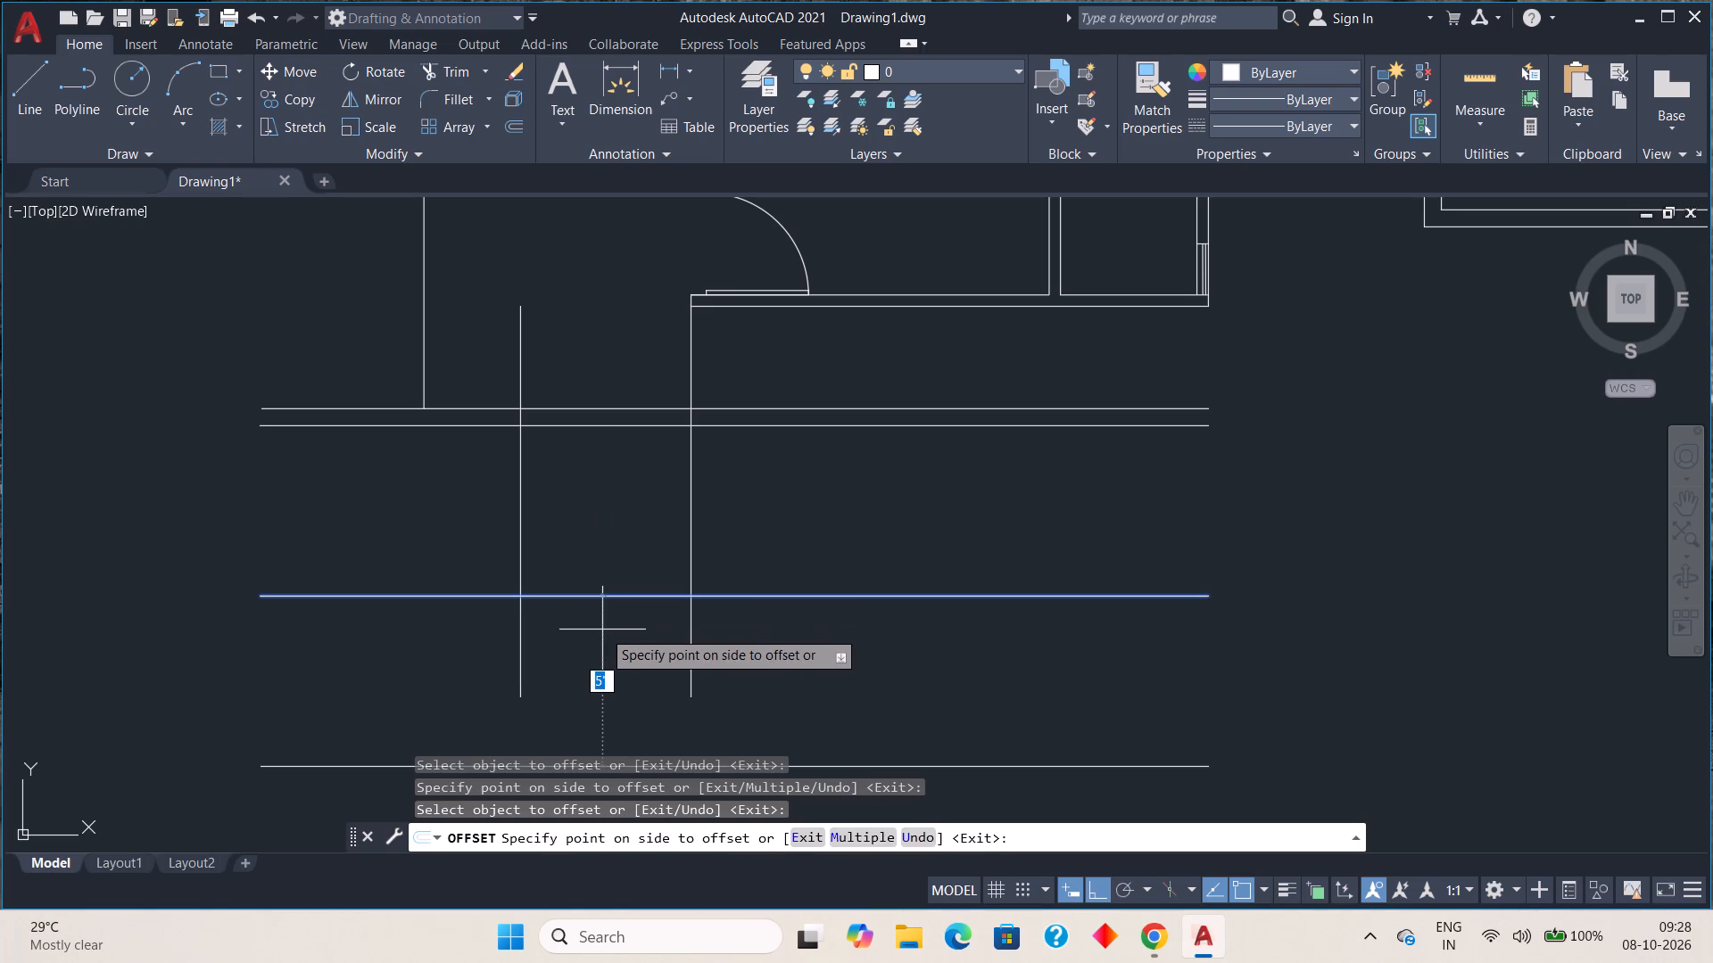
key("6")
key("shift+quotedbl")
key("Return")
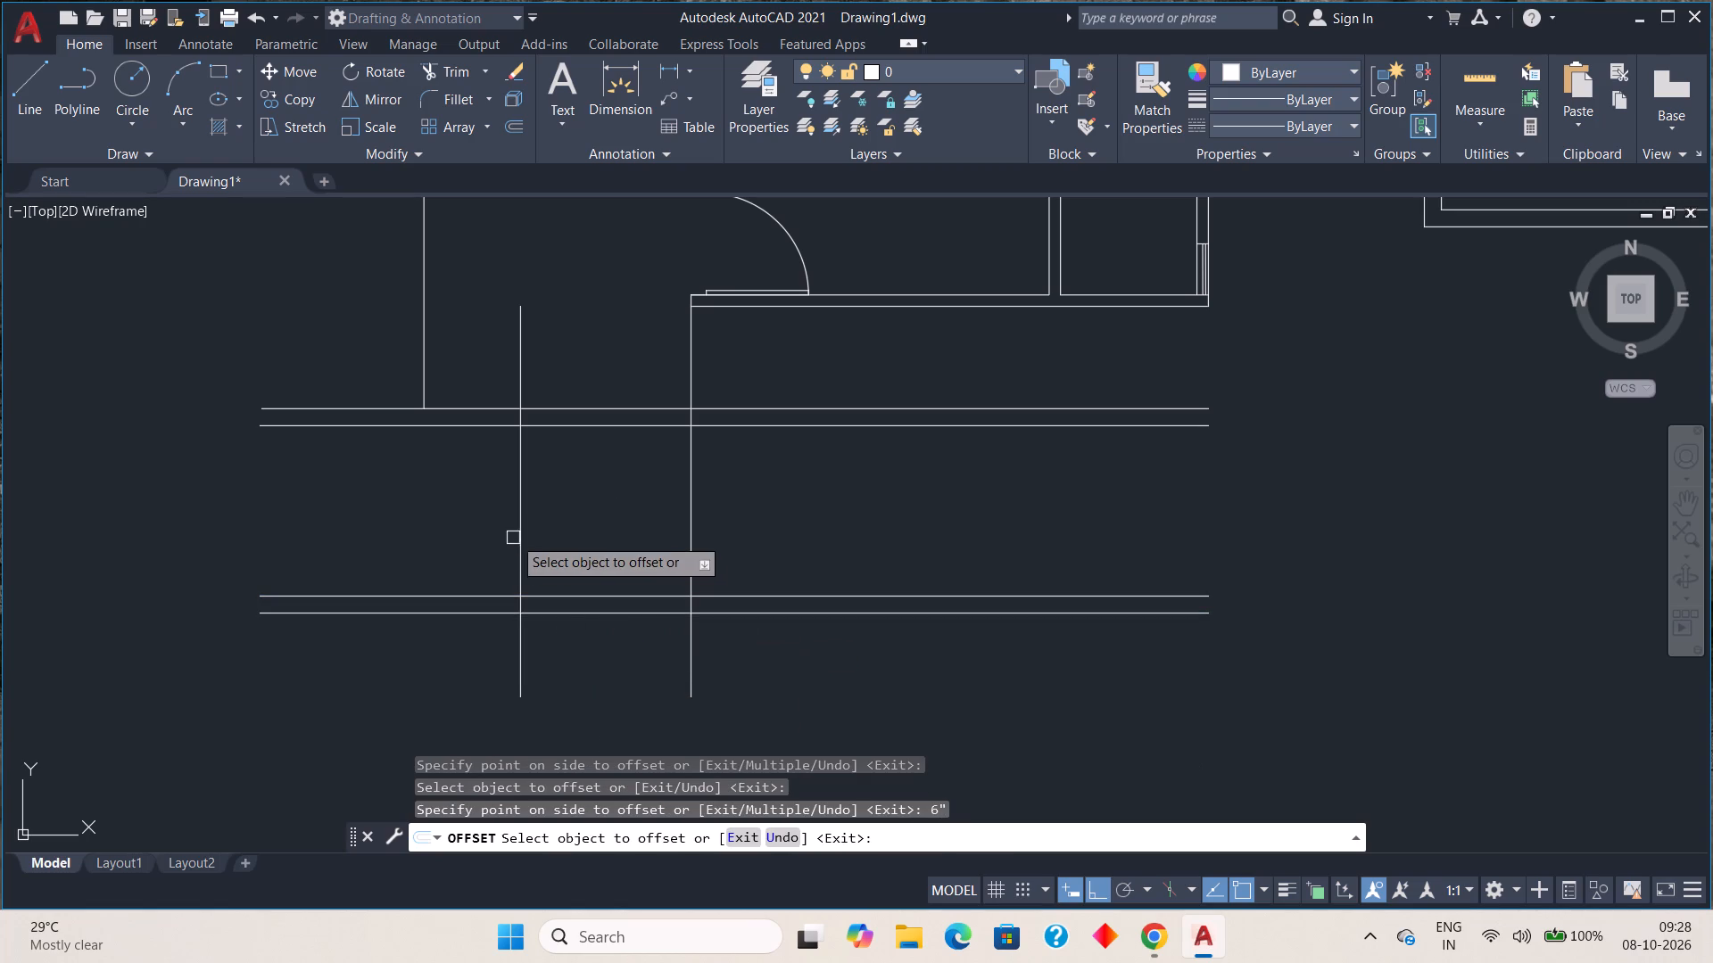
left_click(524, 527)
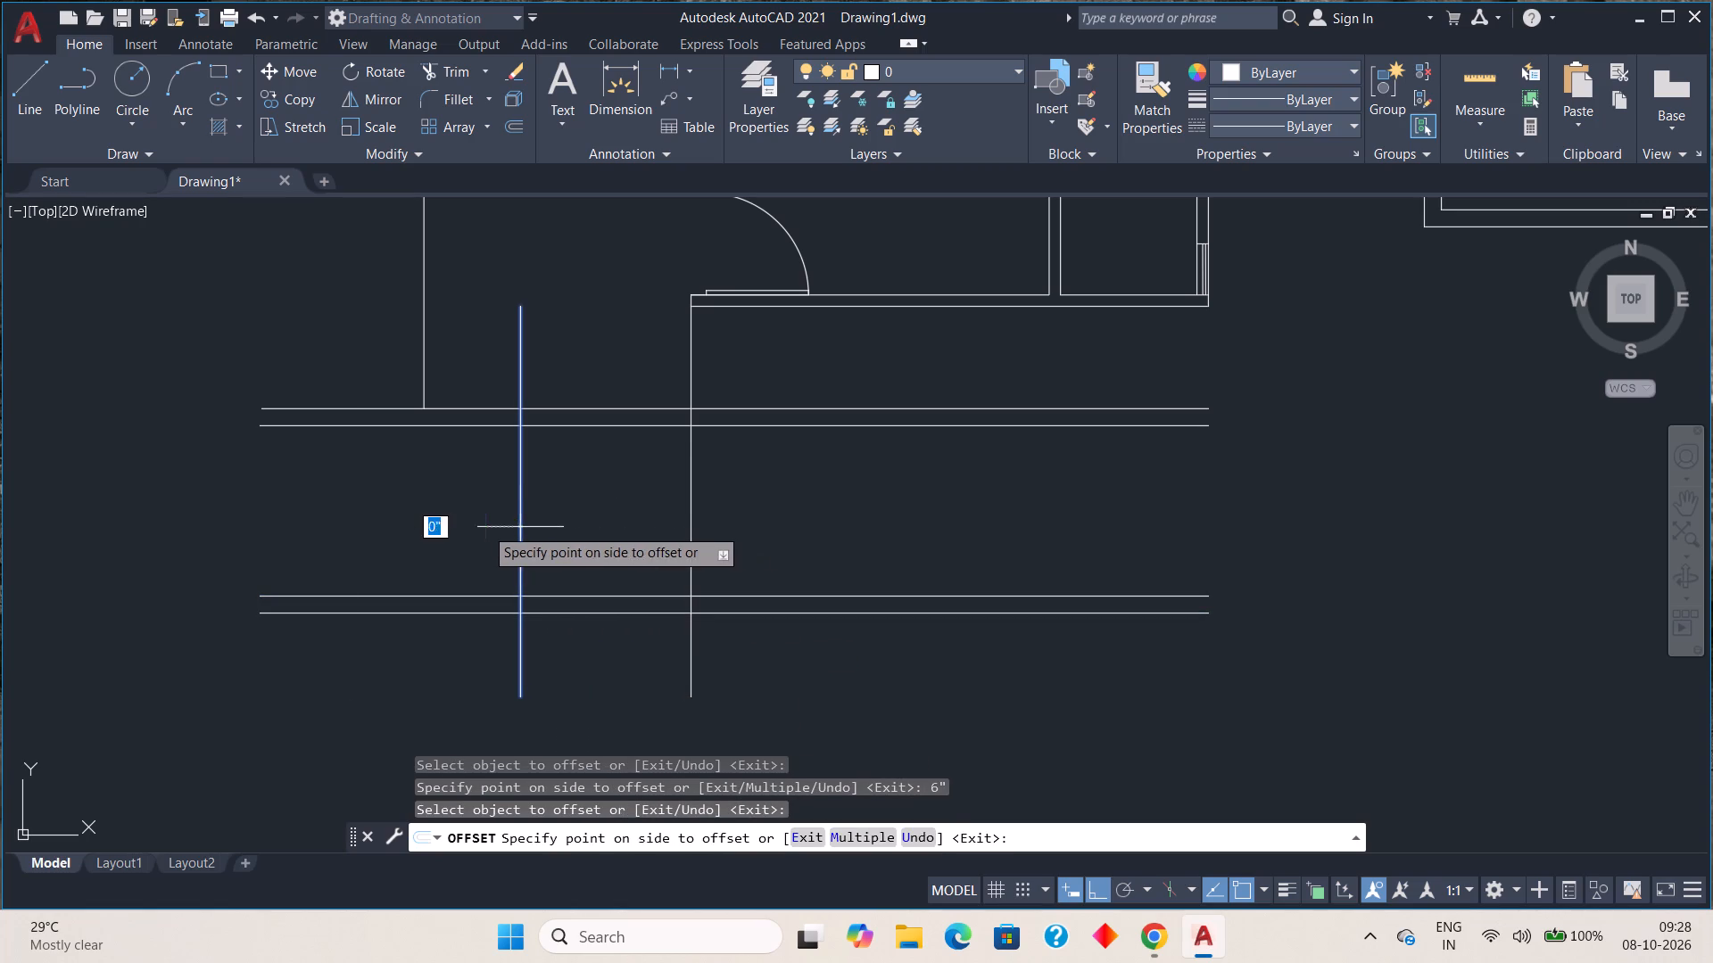
key("6")
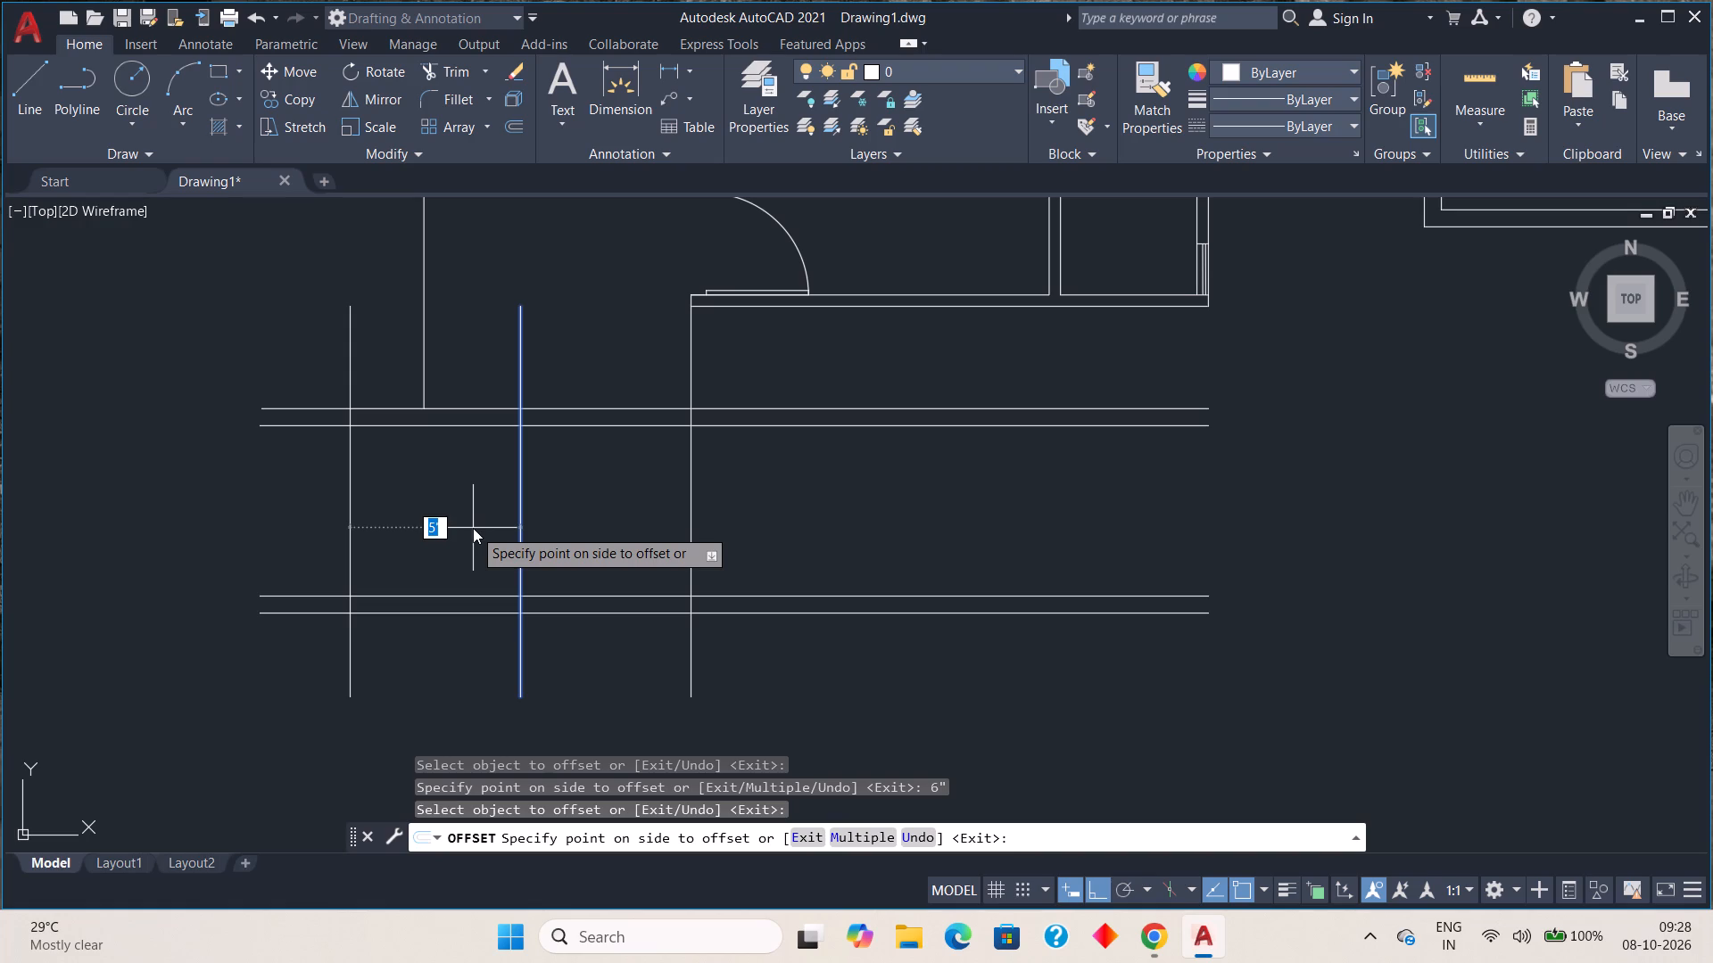
key("shift+quotedbl")
key("Return")
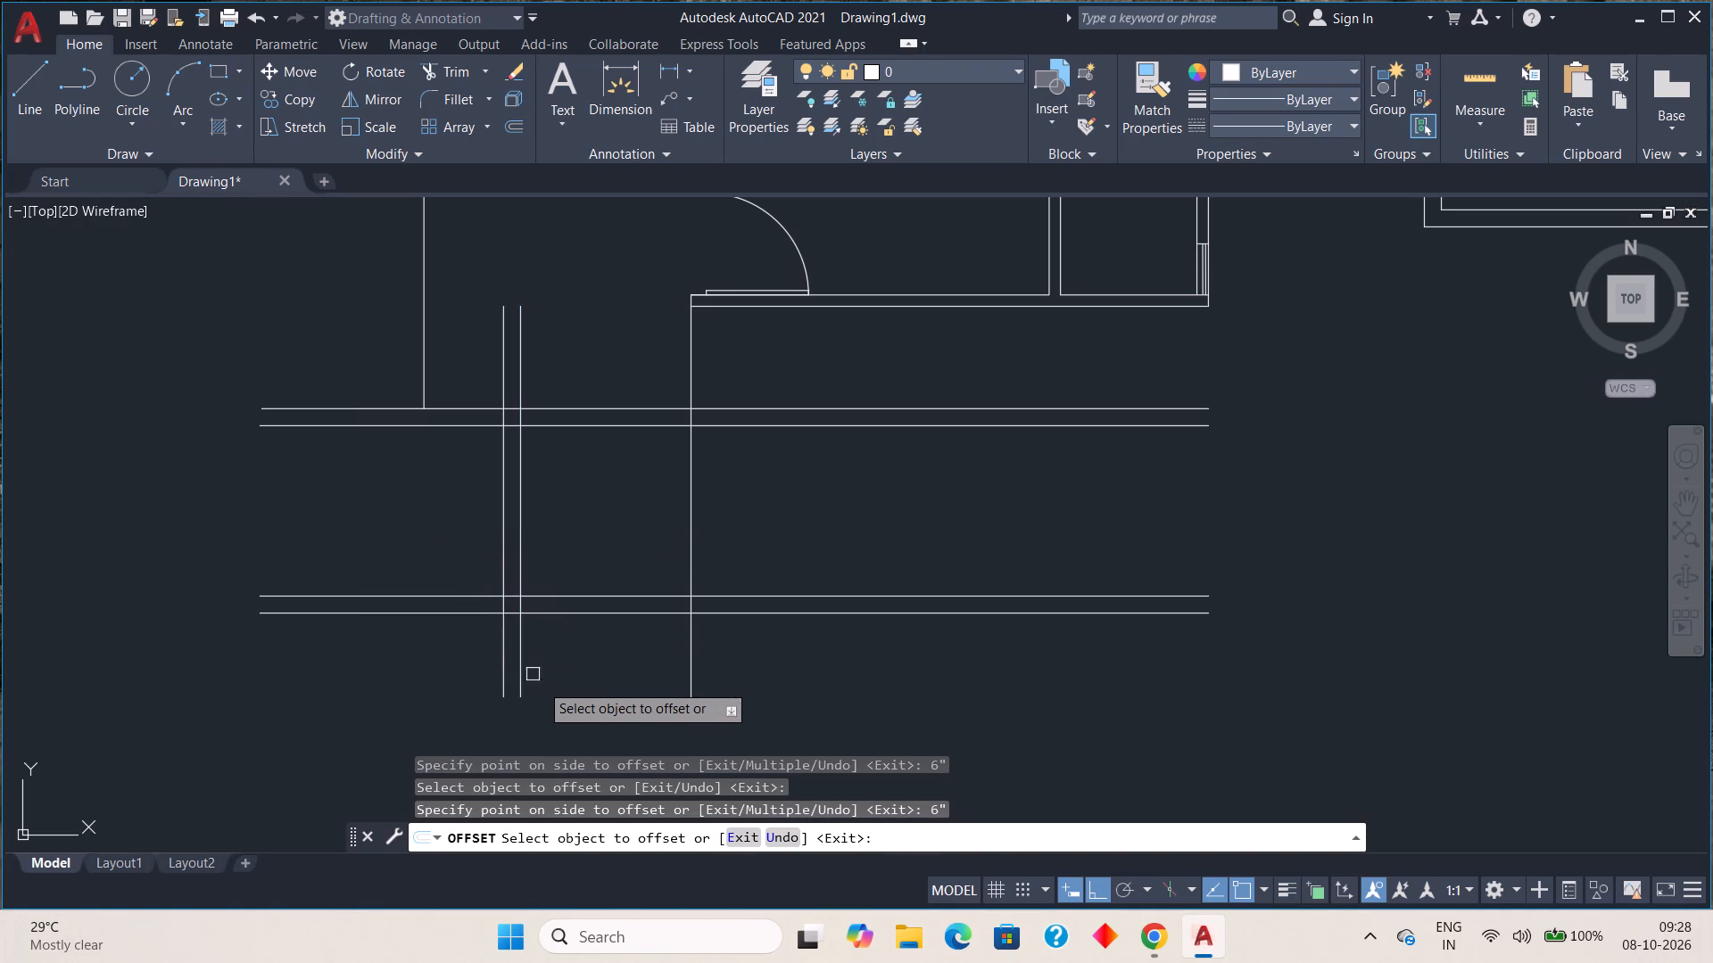
key("Escape")
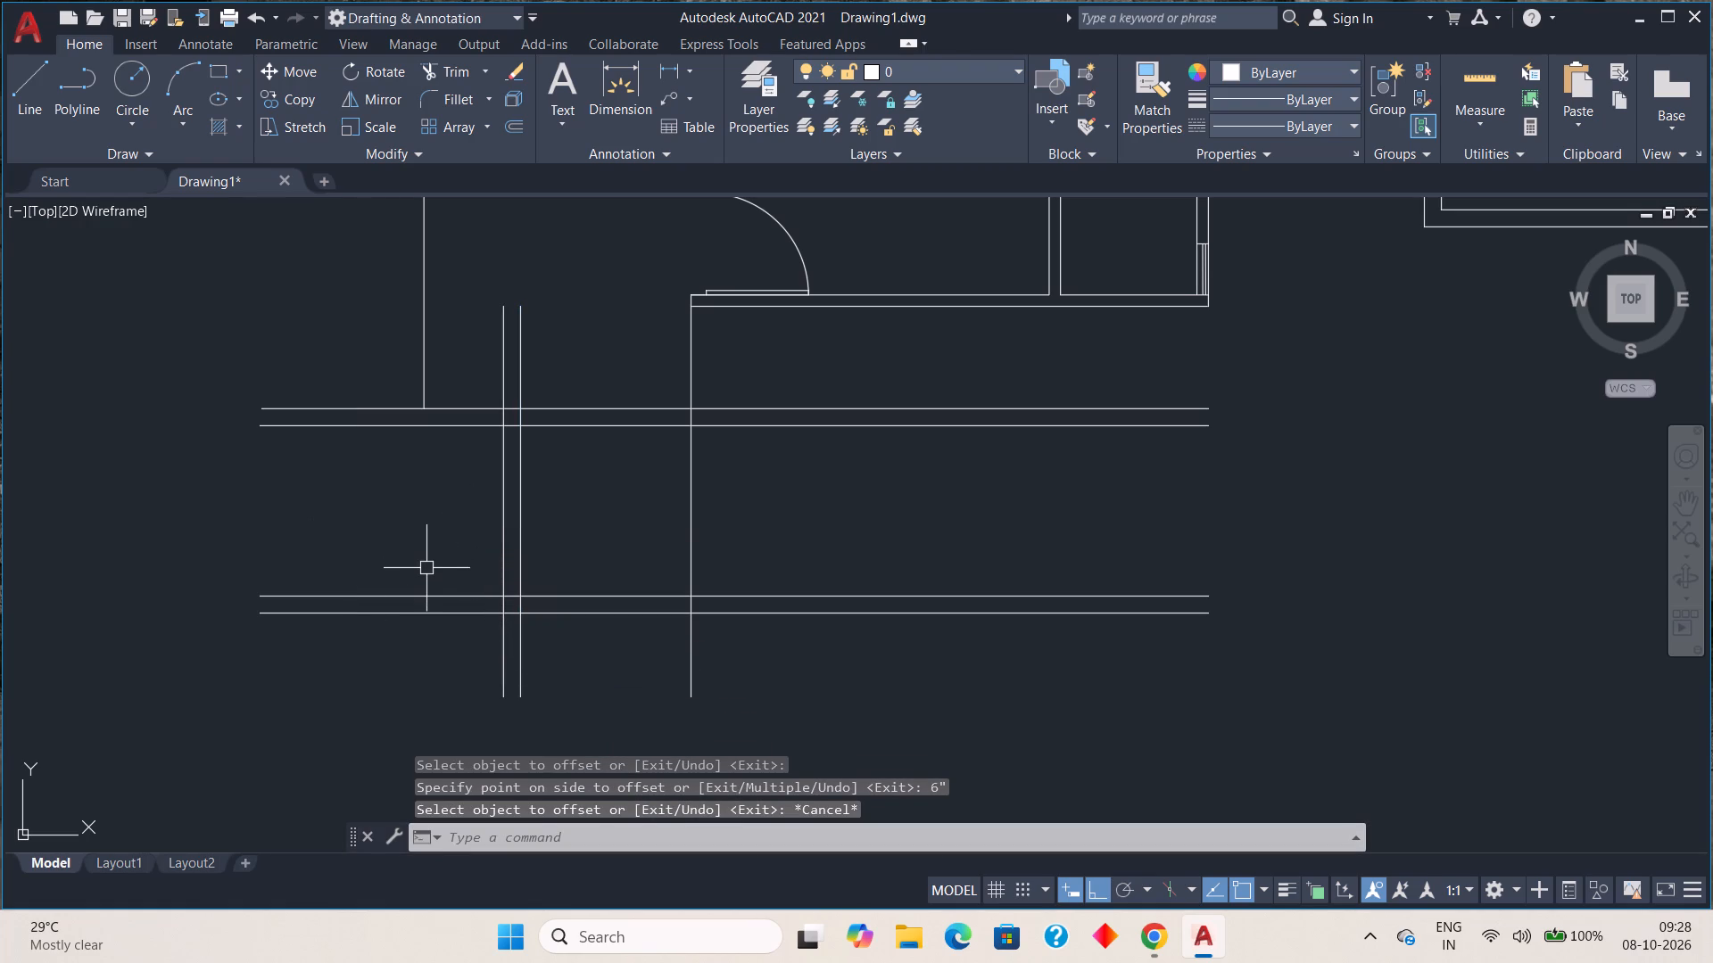
Trim the upper pair of horizontal lines at their west ends, back to the lobby's west line and the outer new vertical line.
type("tr")
key("space")
left_click_drag(332, 352, 335, 429)
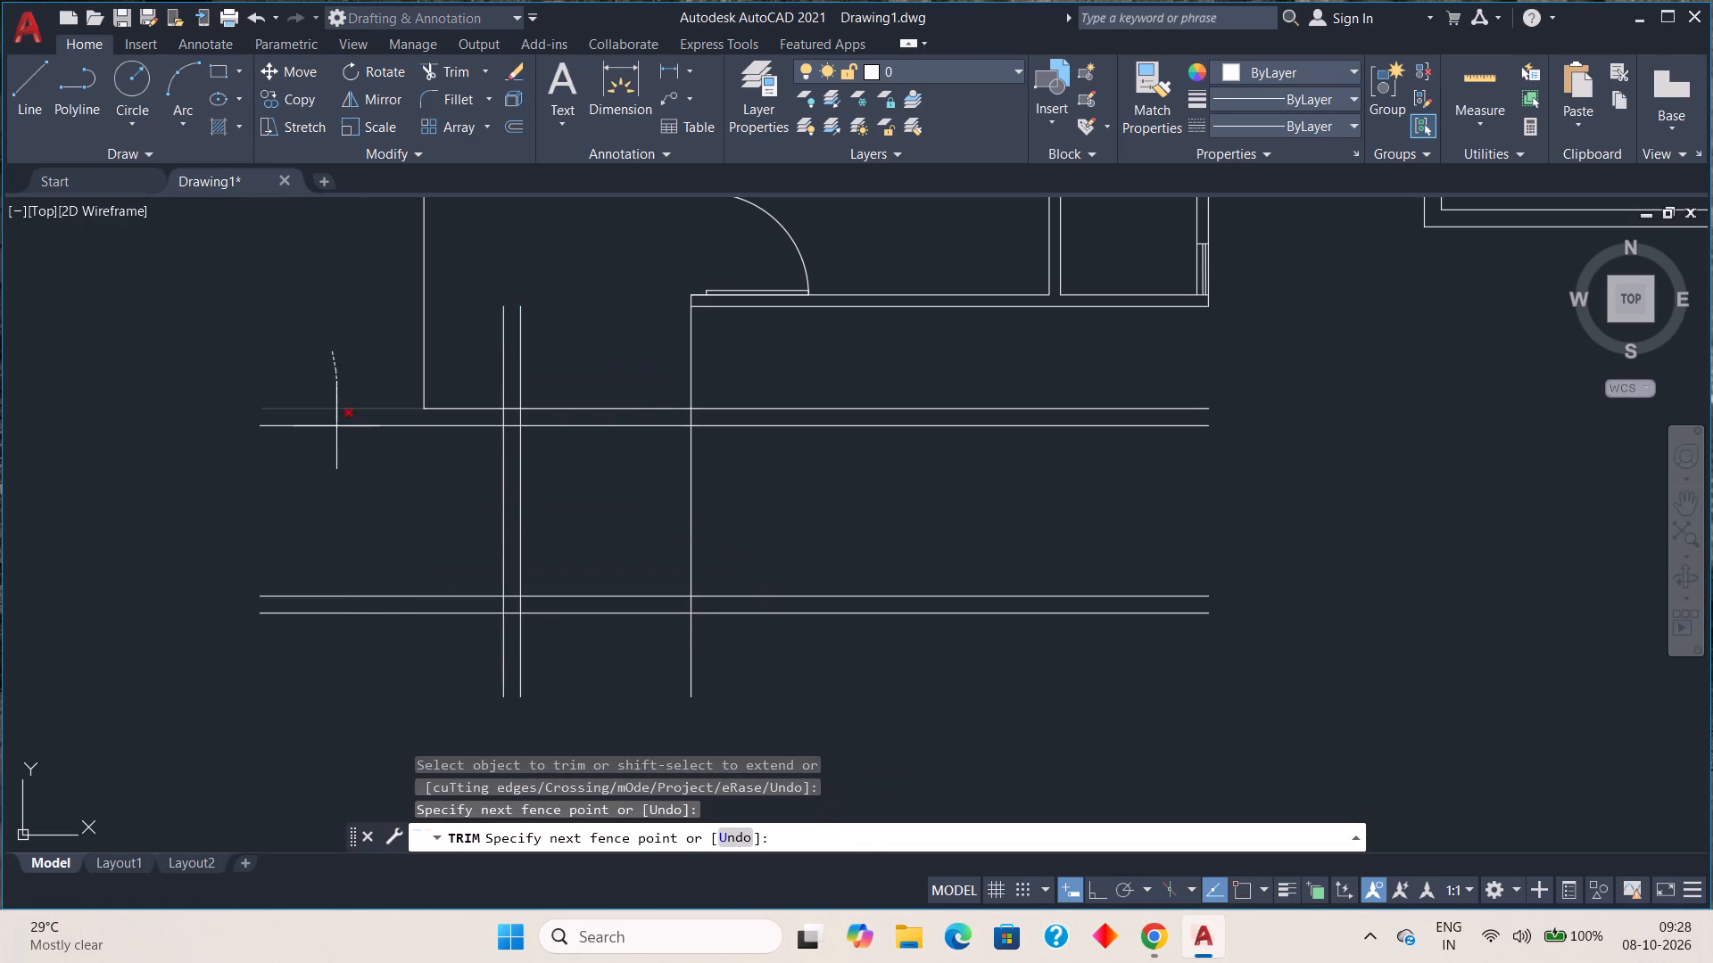
left_click_drag(335, 429, 335, 449)
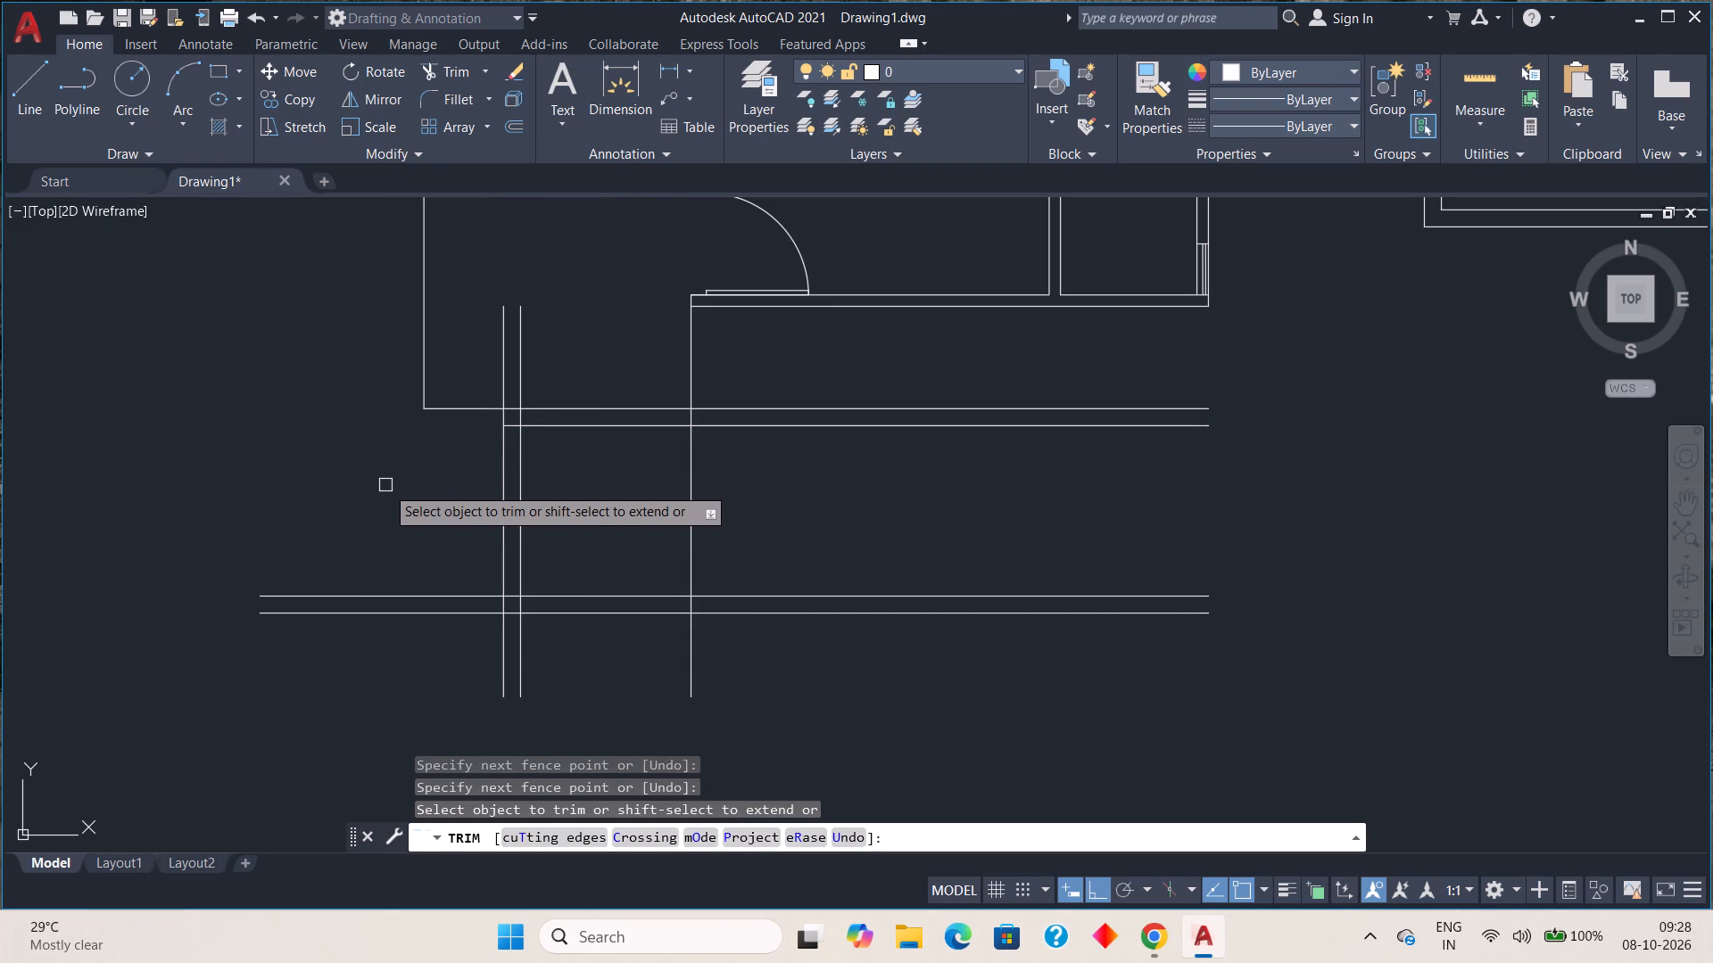
Undo the last trim at the west end of the upper pair's lower horizontal line.
key("ctrl+z")
left_click(368, 402)
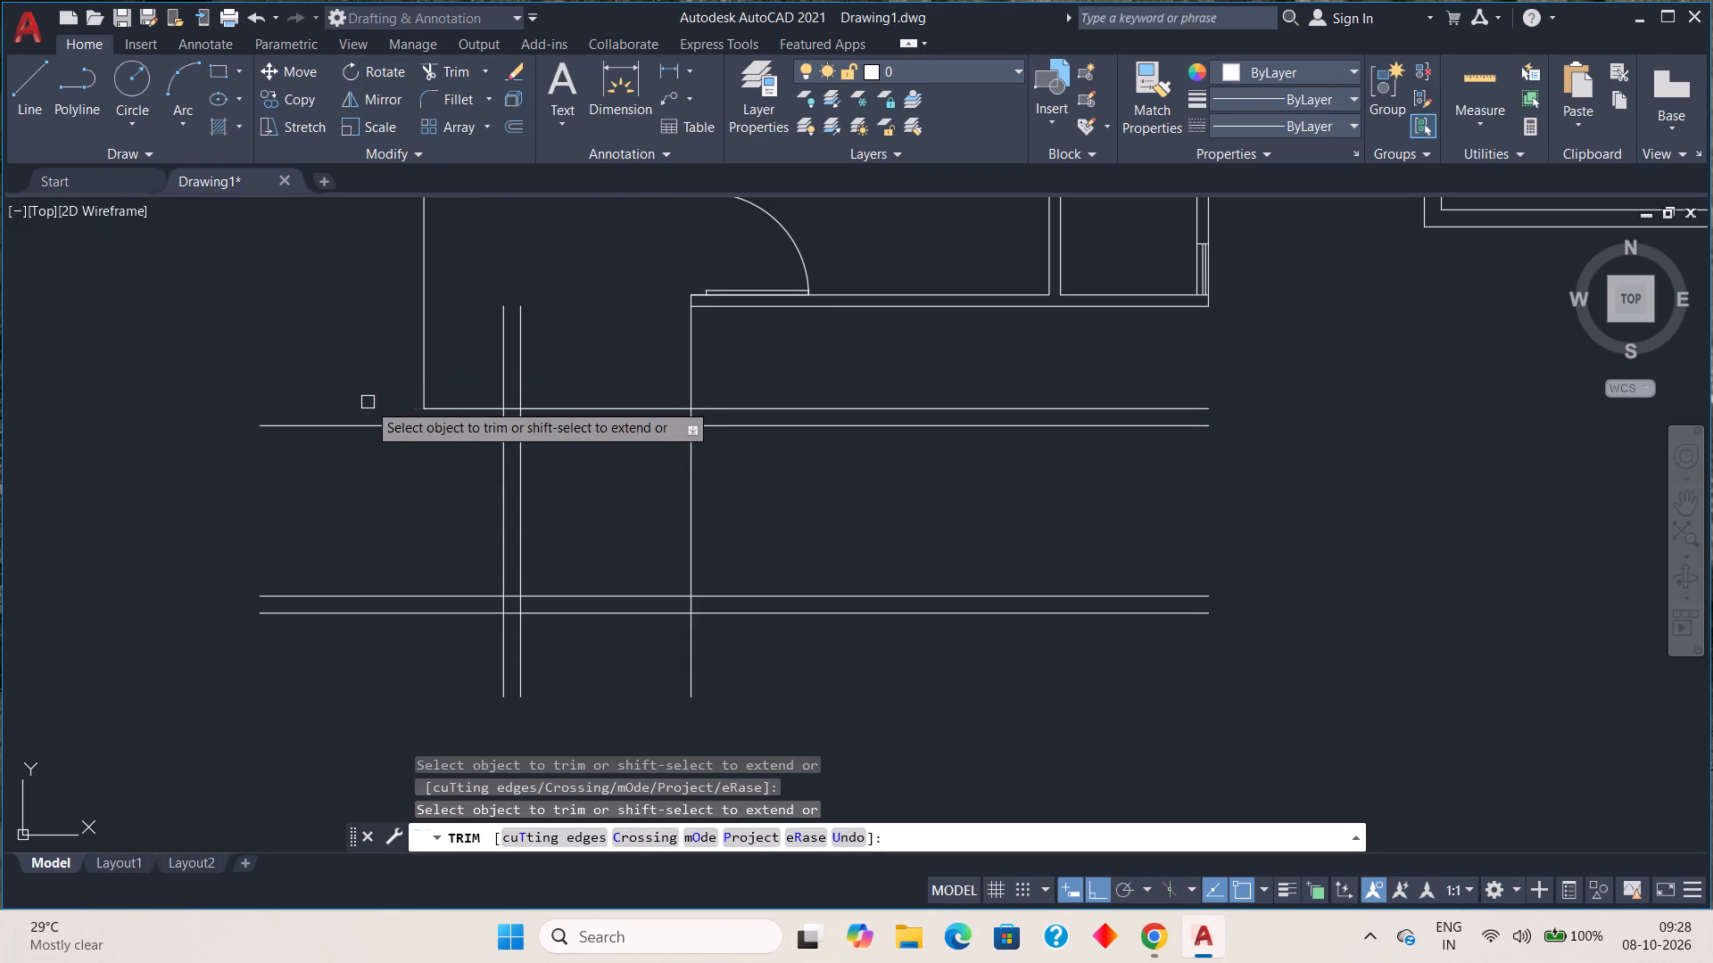
Trim the overhanging west ends of the lower horizontal pair and south ends of the new vertical pair at their outer corner.
left_click(459, 592)
left_click(462, 613)
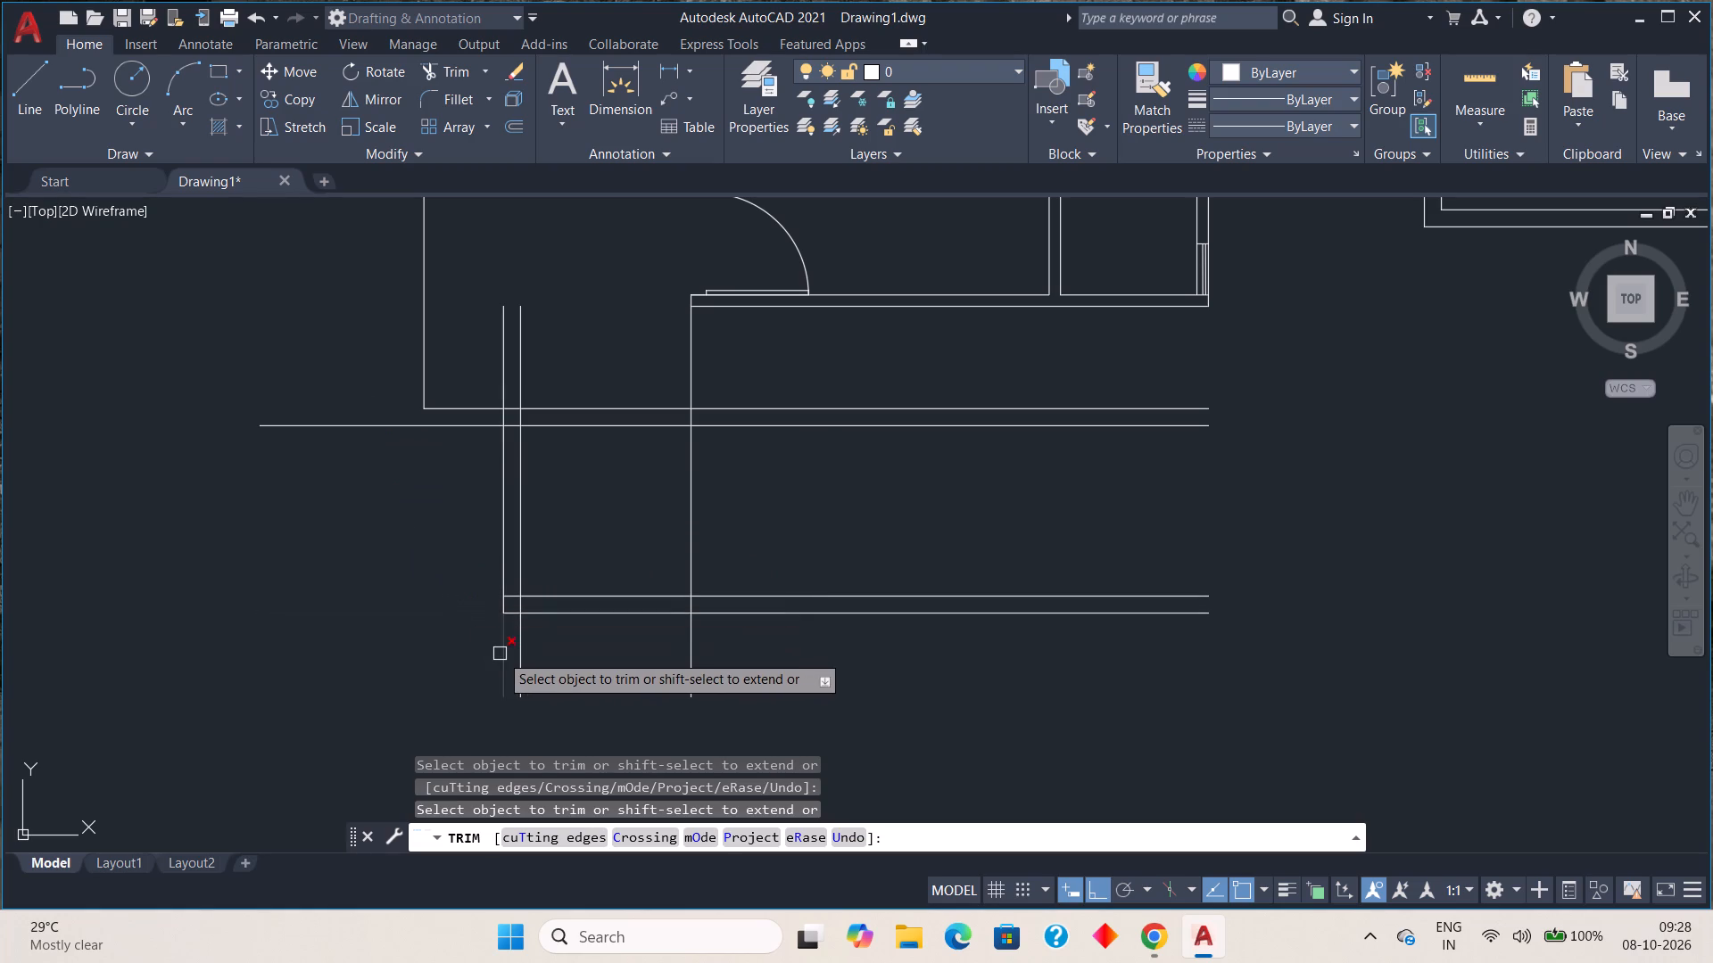
left_click(500, 654)
left_click(519, 641)
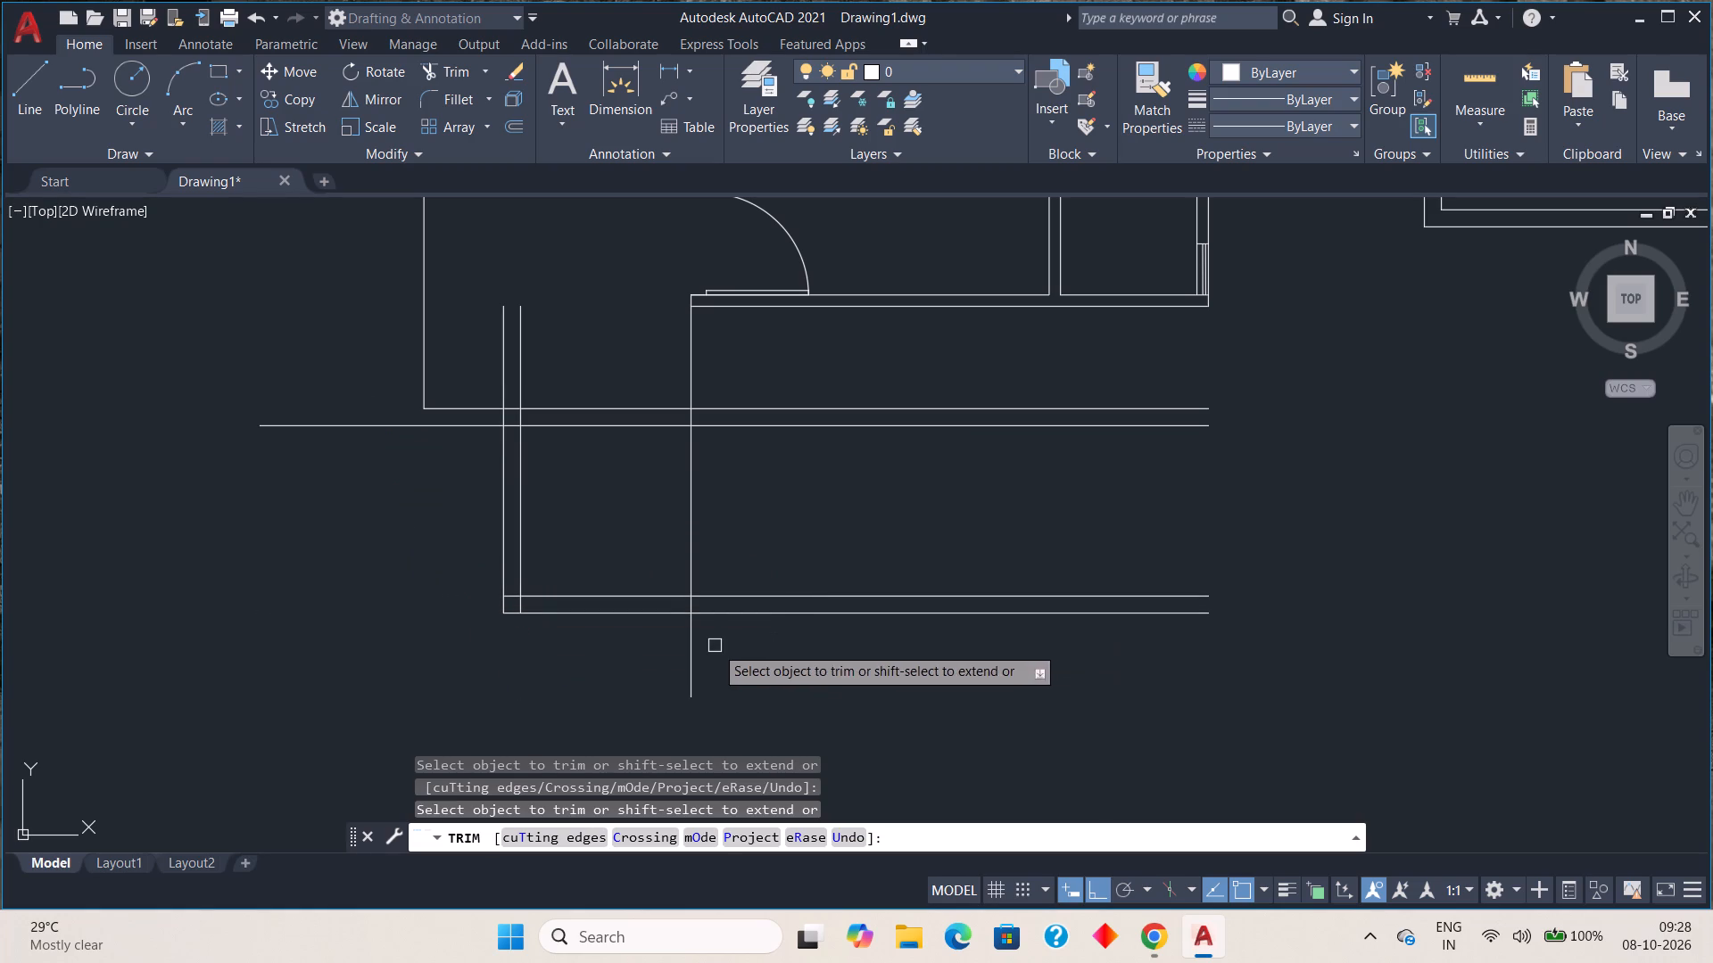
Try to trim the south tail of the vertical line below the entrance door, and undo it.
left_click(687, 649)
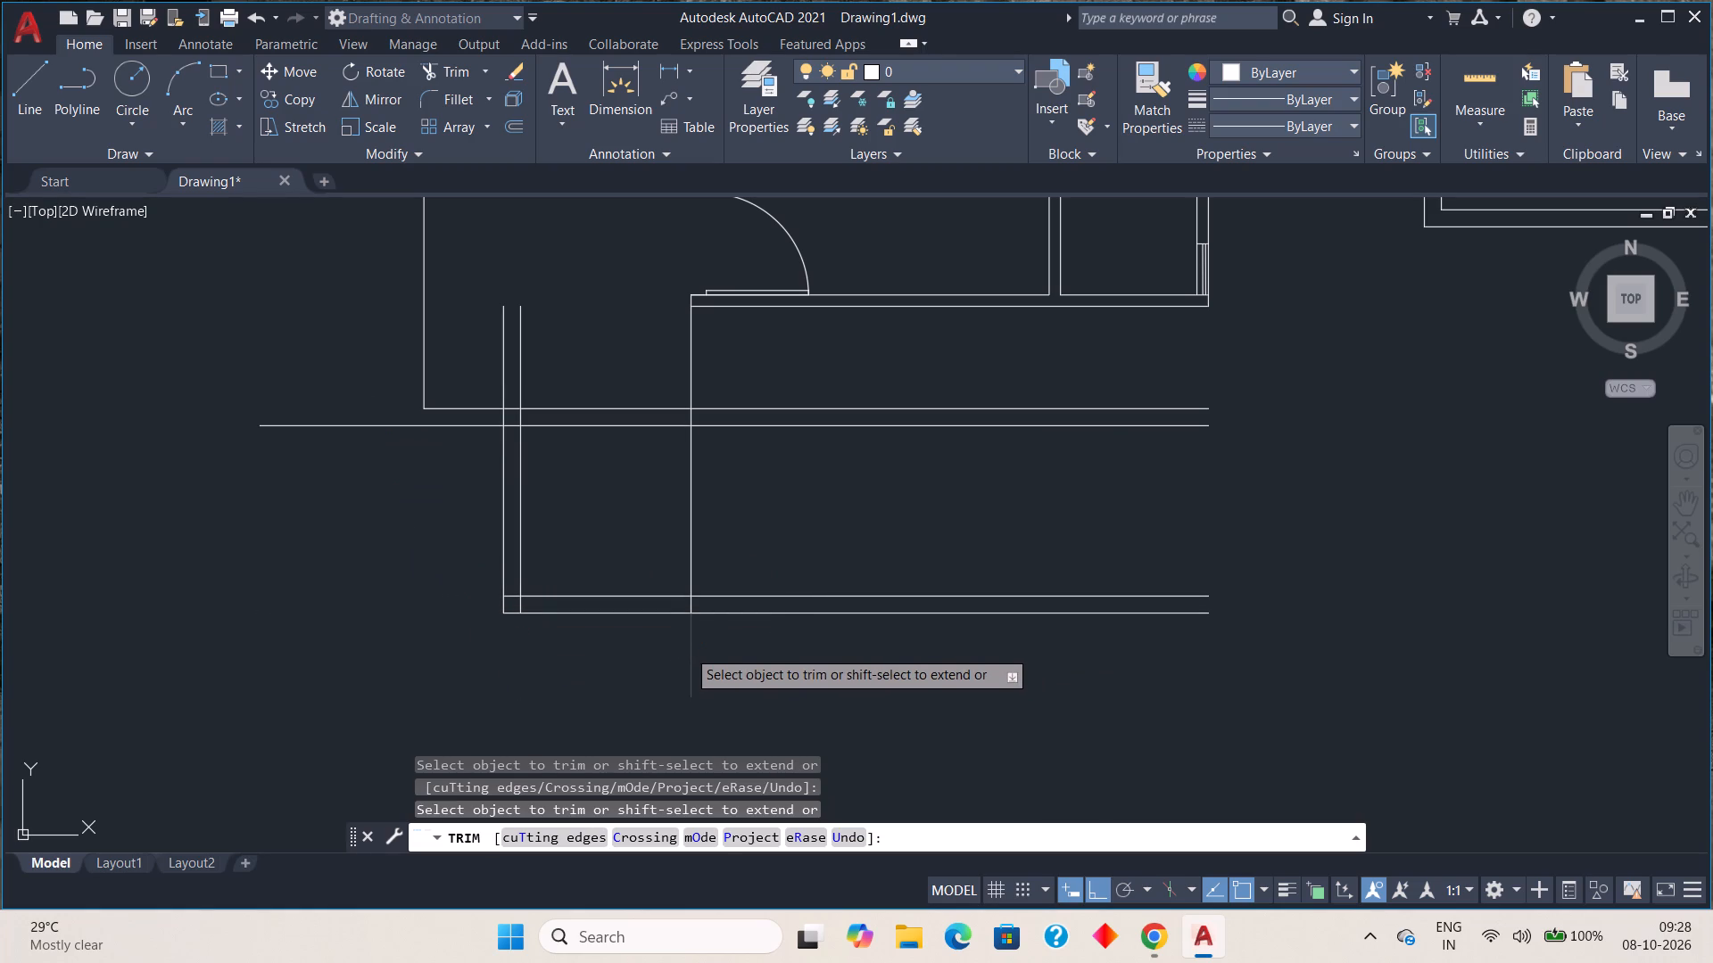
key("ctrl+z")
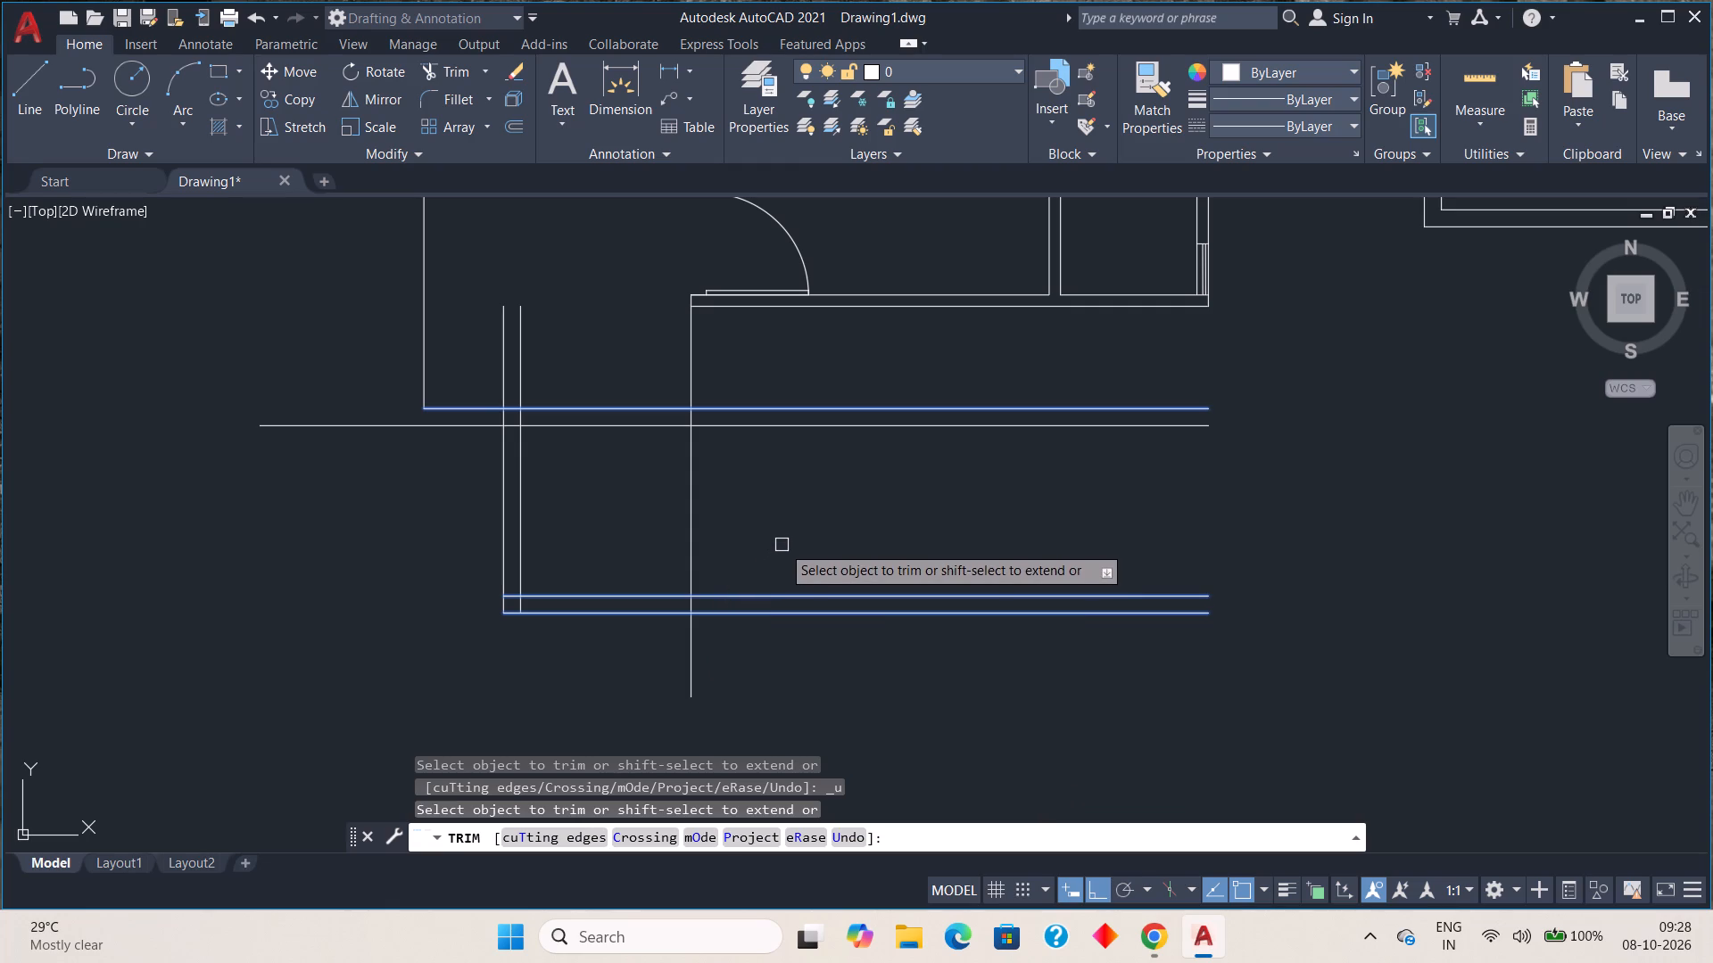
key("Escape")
Stretch the lower end of the lobby's west line south to the lower line of the upper horizontal pair.
scroll(435, 408, "up", 1)
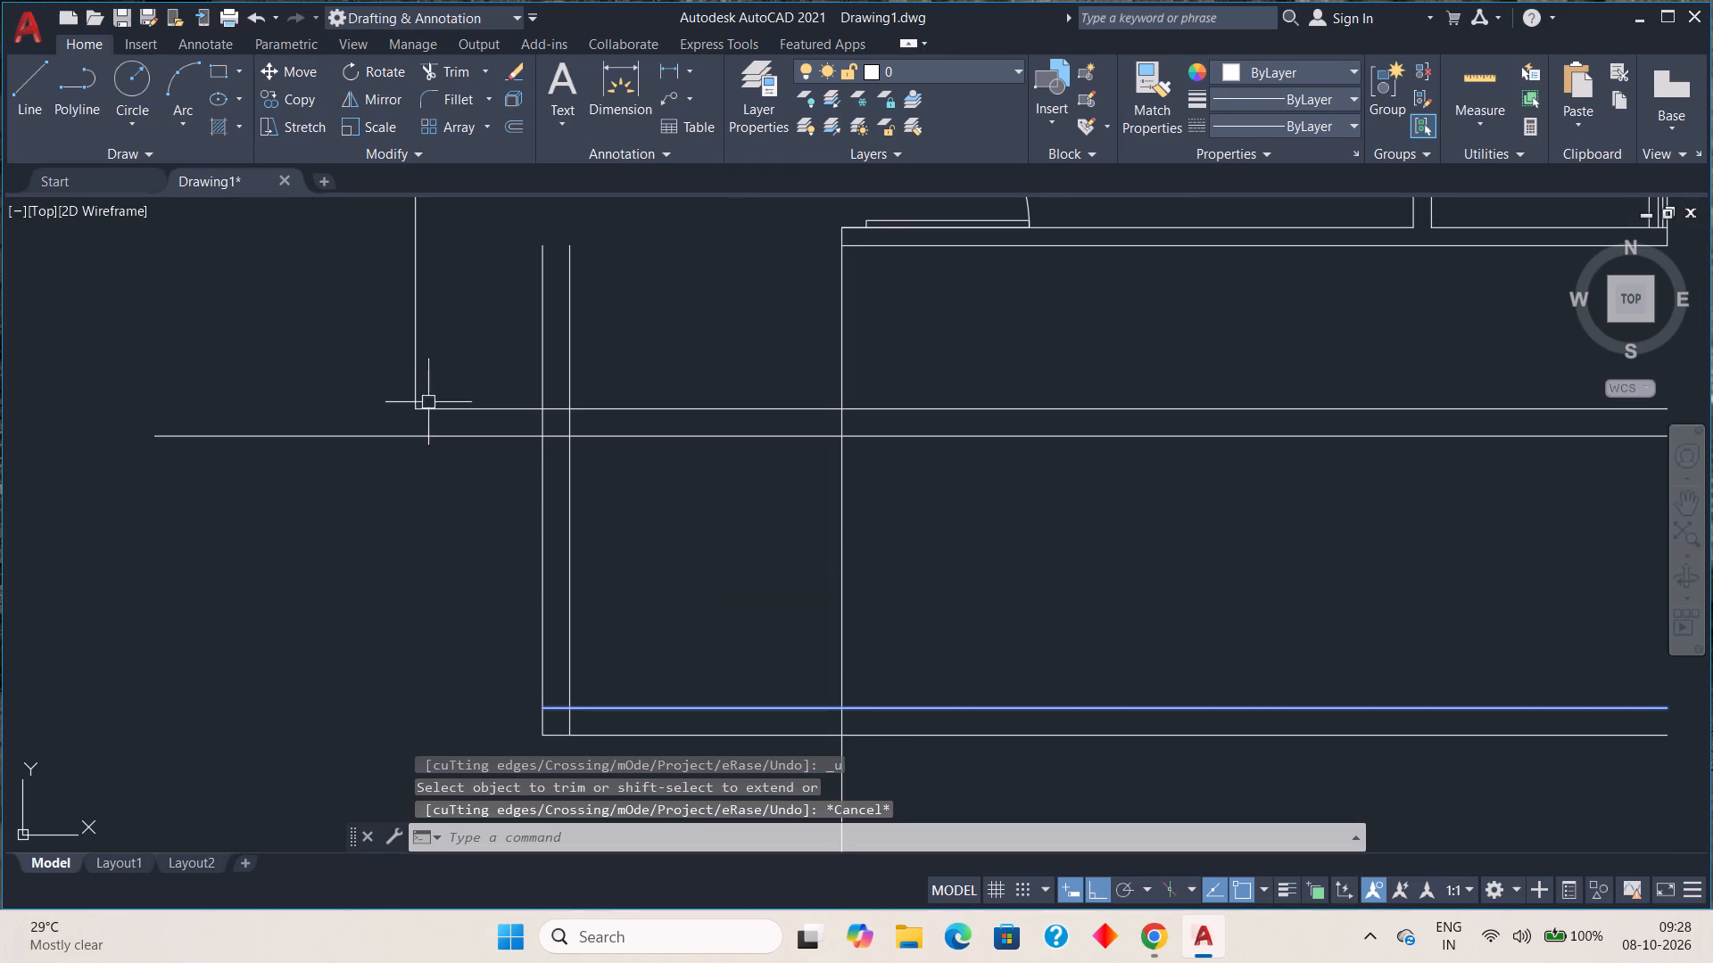
left_click(416, 379)
left_click(414, 411)
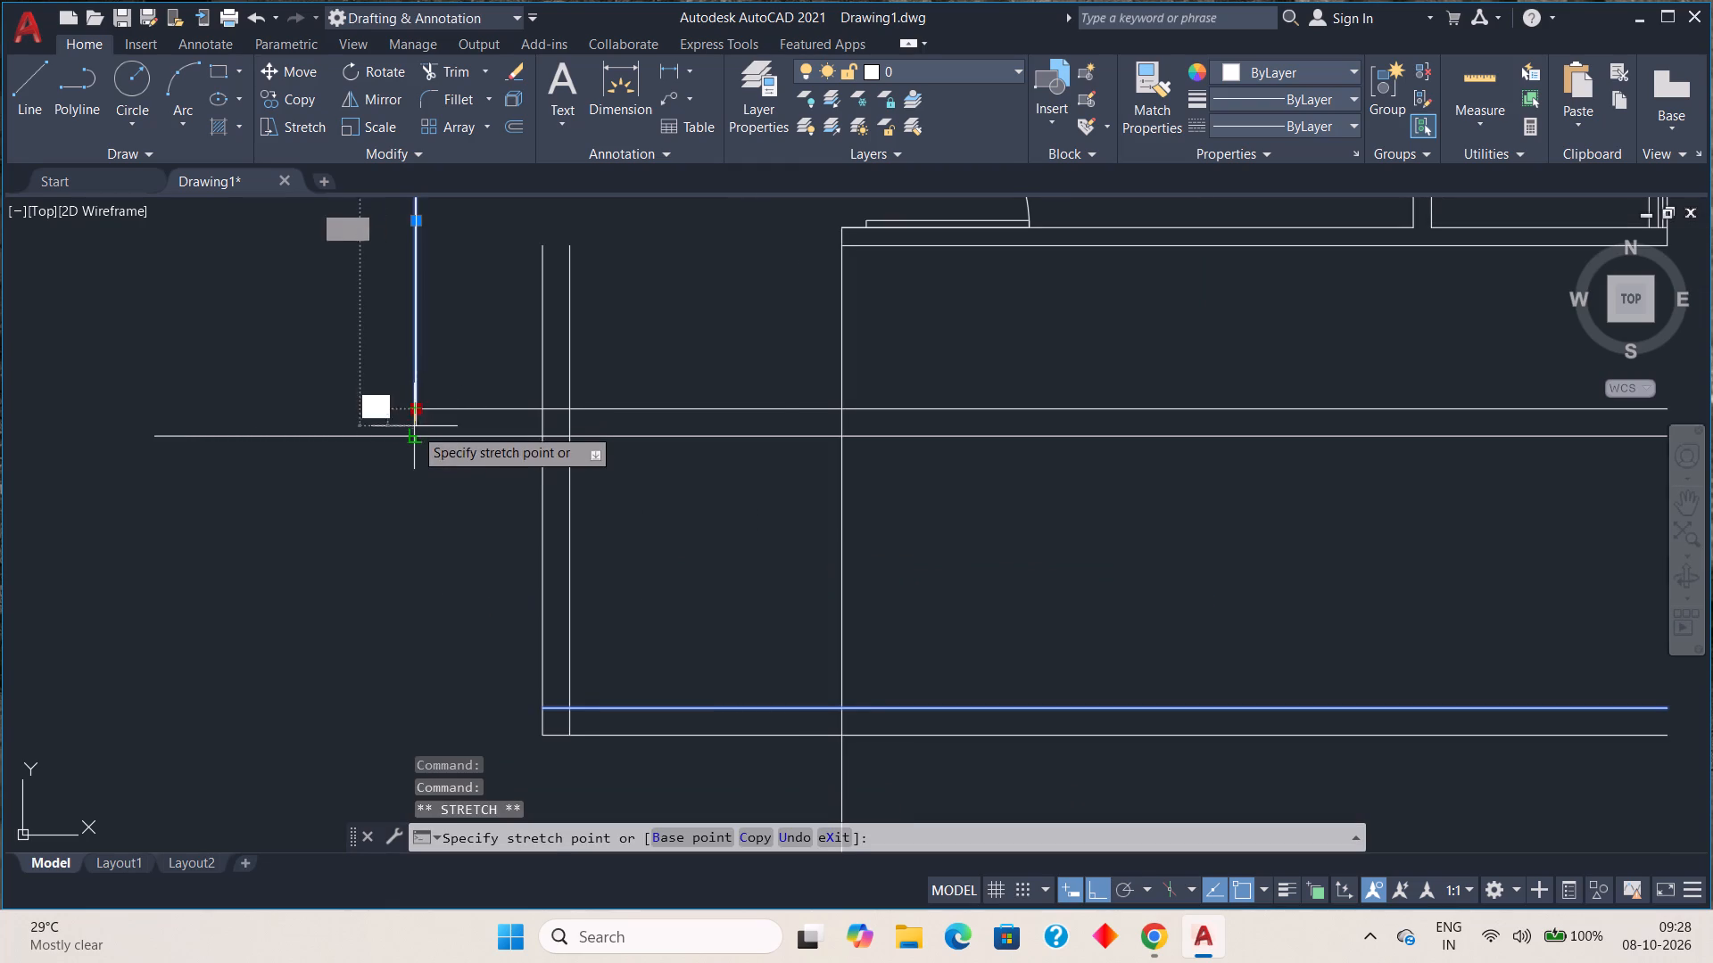
left_click(414, 431)
key("Escape")
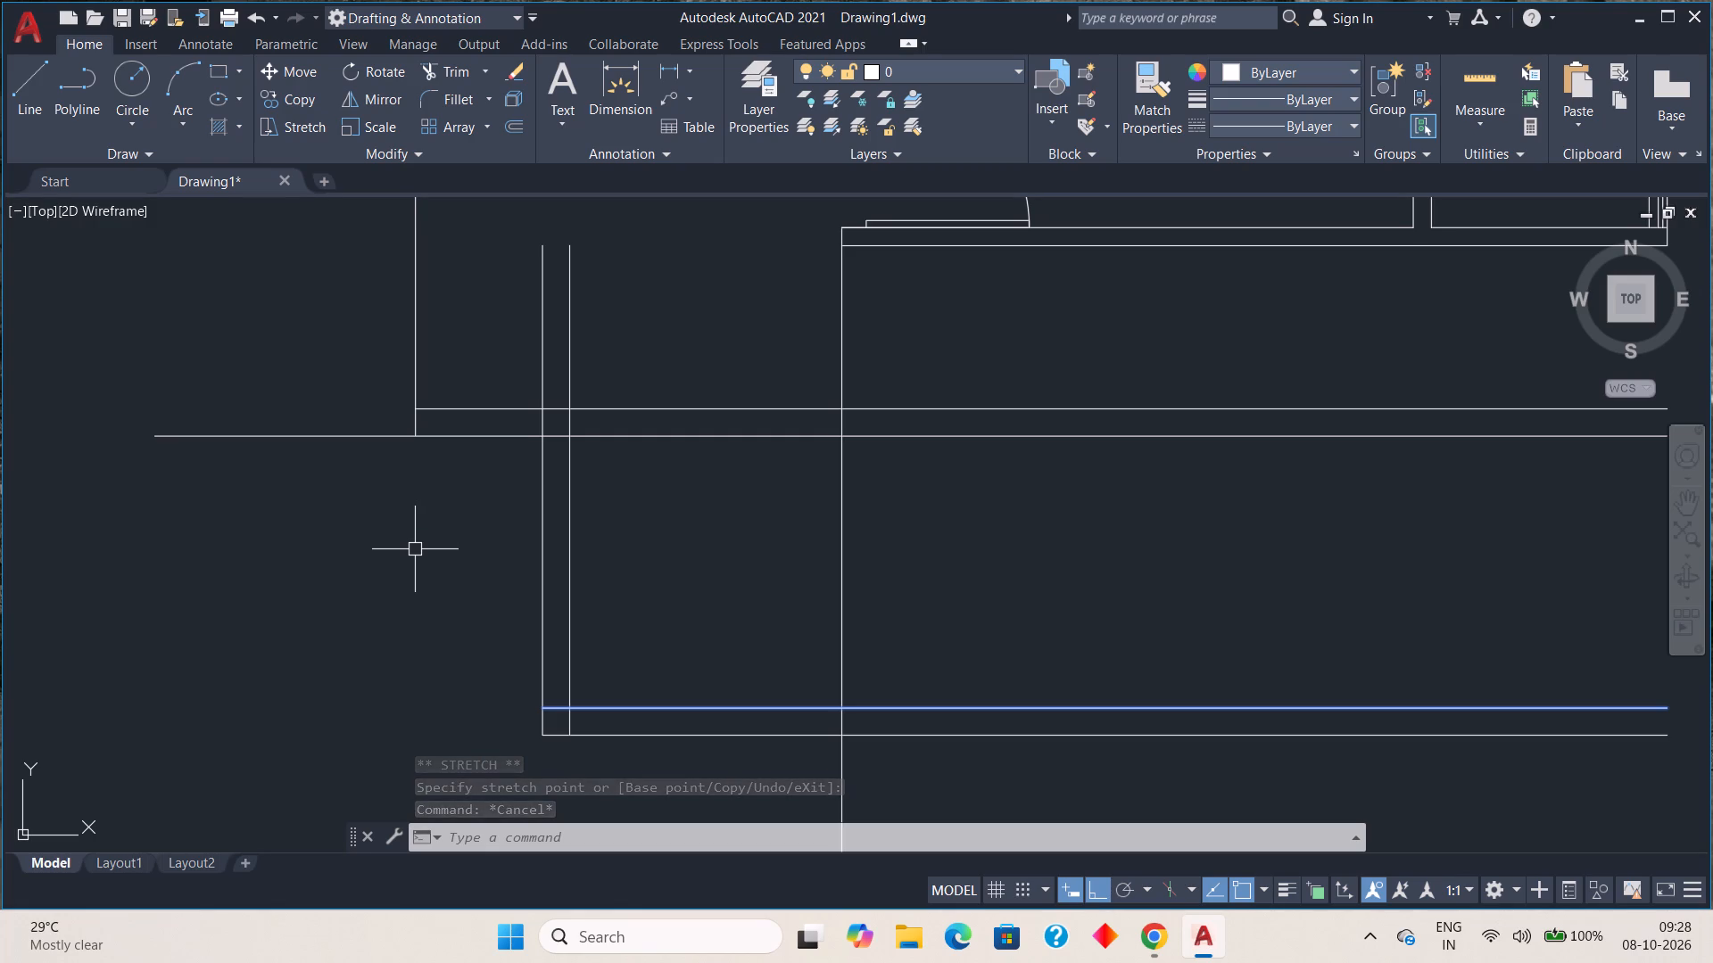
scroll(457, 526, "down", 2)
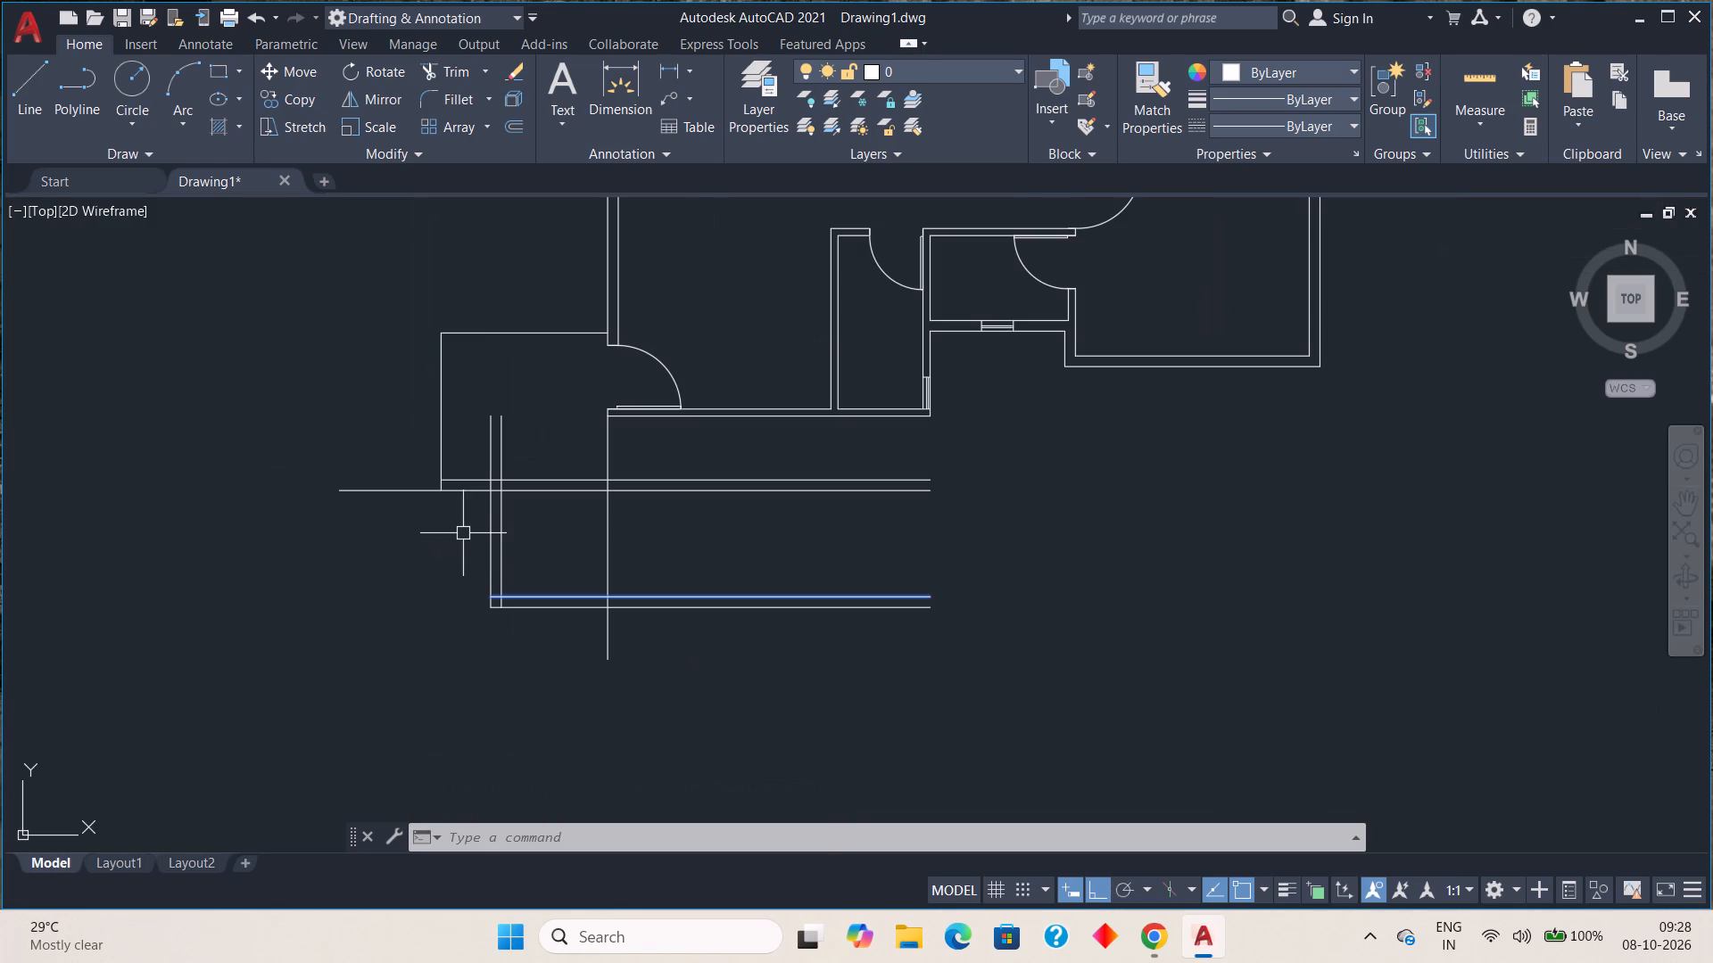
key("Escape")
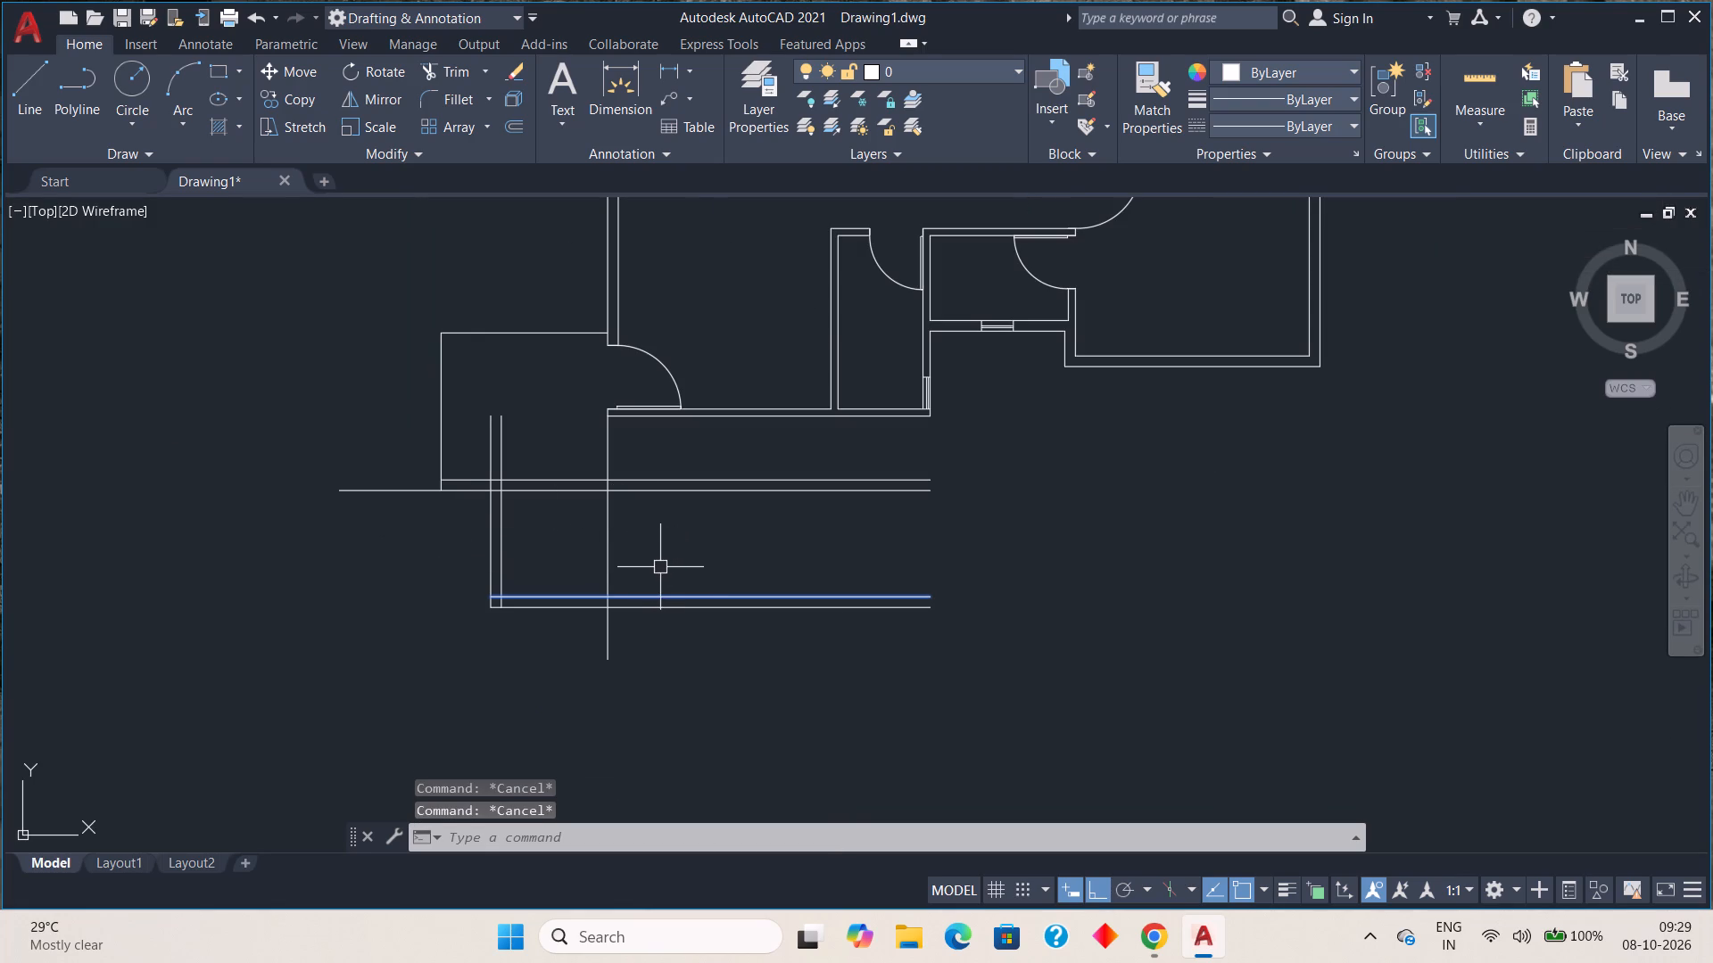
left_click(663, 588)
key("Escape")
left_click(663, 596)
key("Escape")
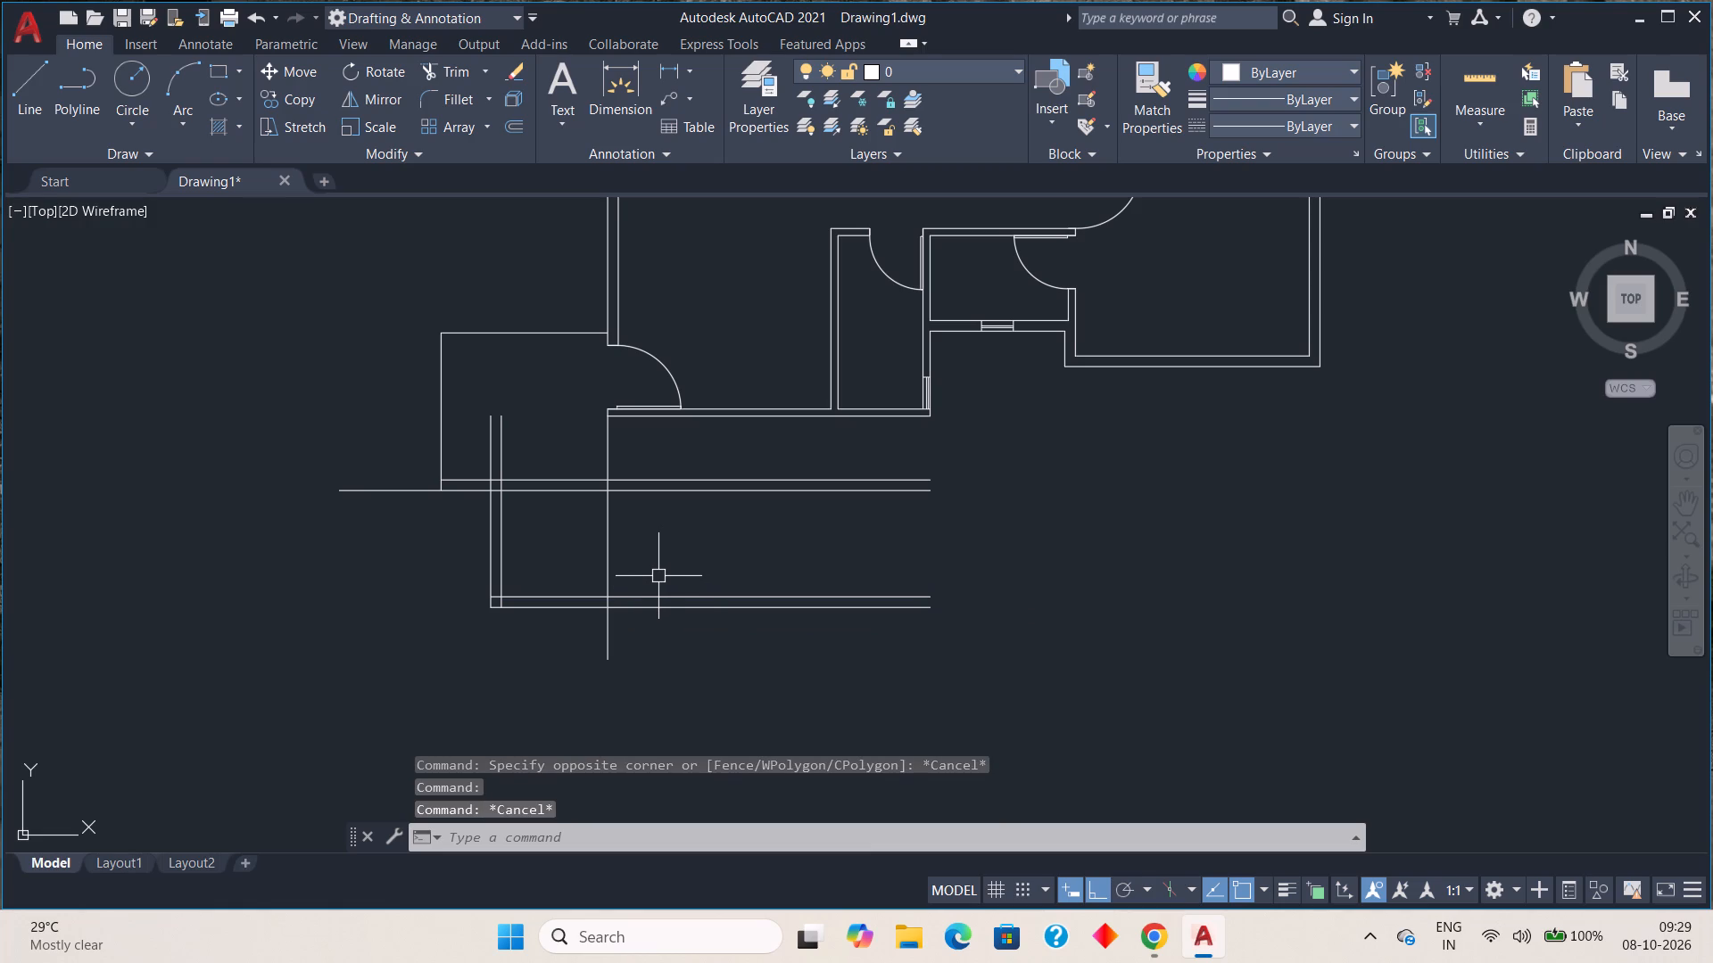
Trim all four long horizontal lines east of the vertical line running south from the entrance door.
type("tr")
key("space")
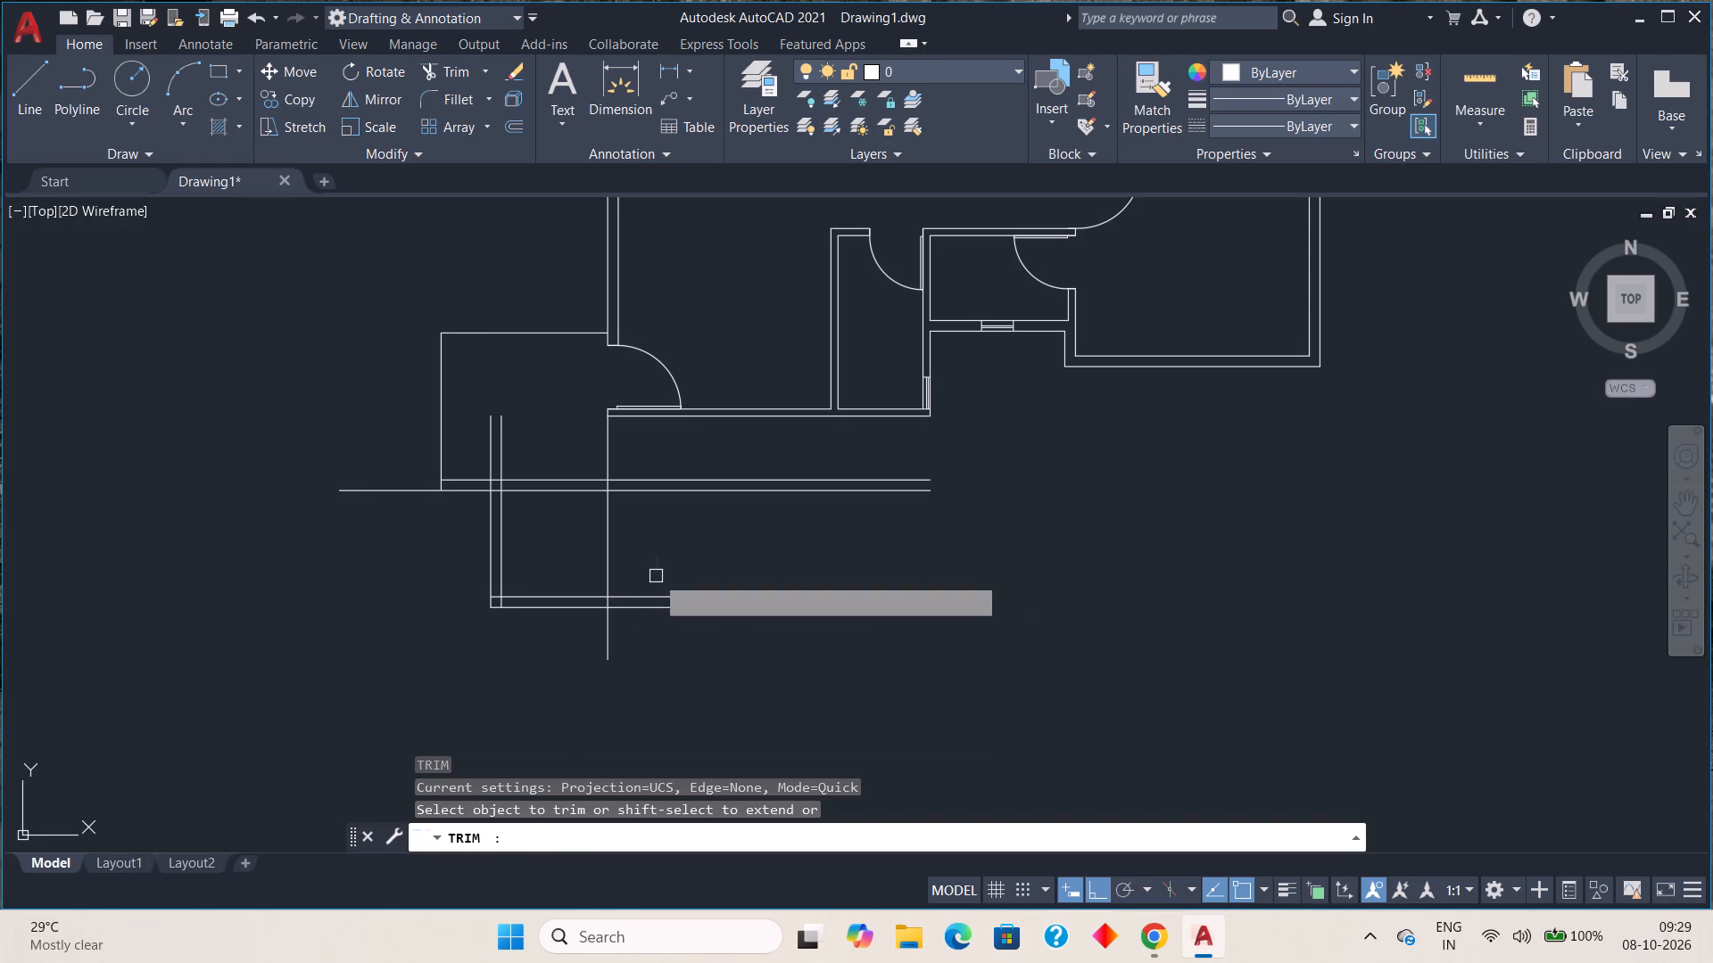
left_click_drag(685, 458, 685, 473)
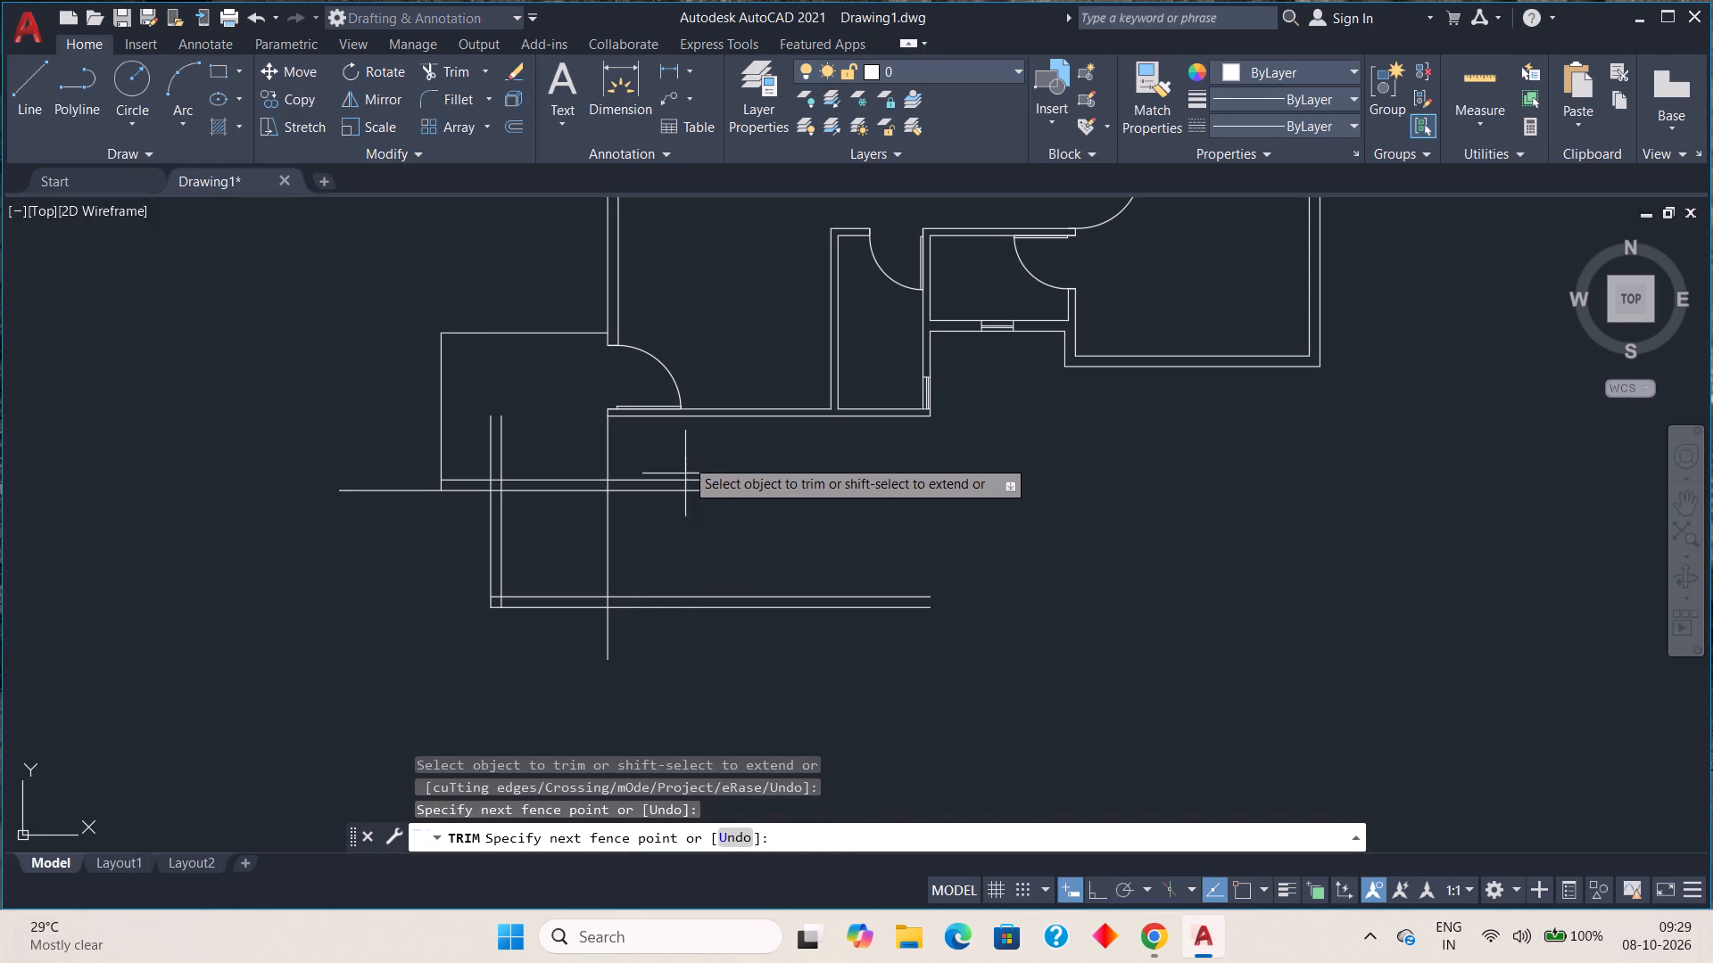
left_click_drag(685, 473, 682, 647)
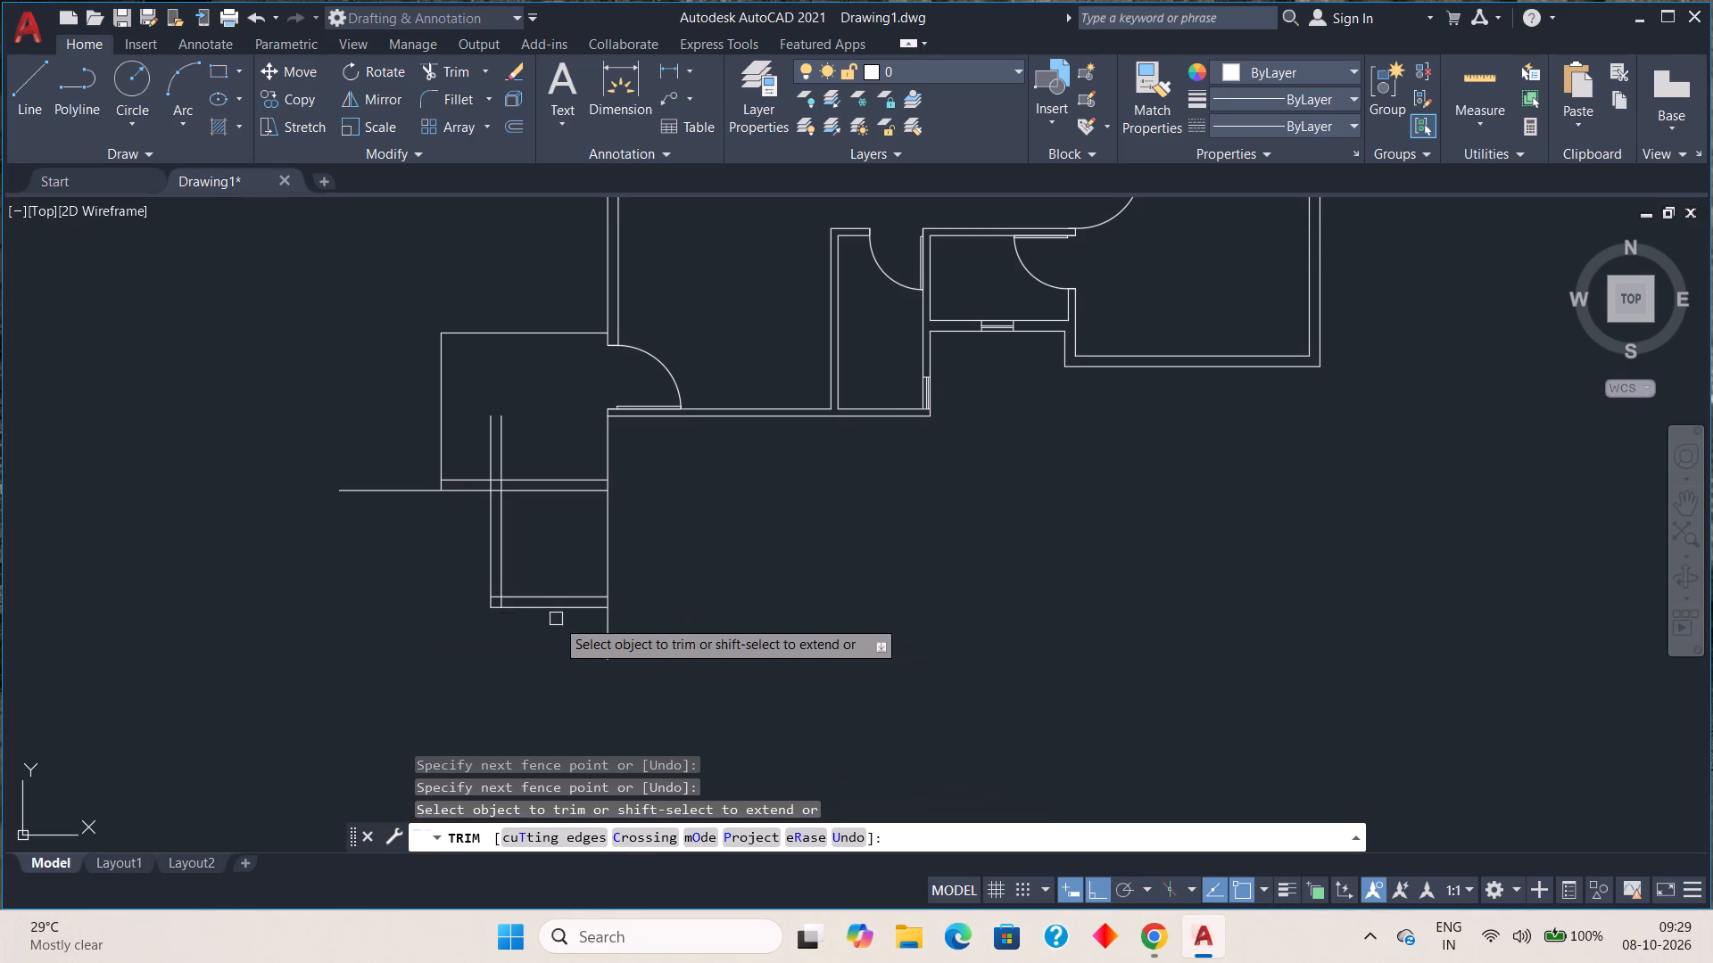
Trim the horizontal stub west of the lobby and the ends of the new vertical pair projecting into the lobby.
left_click_drag(369, 449, 374, 508)
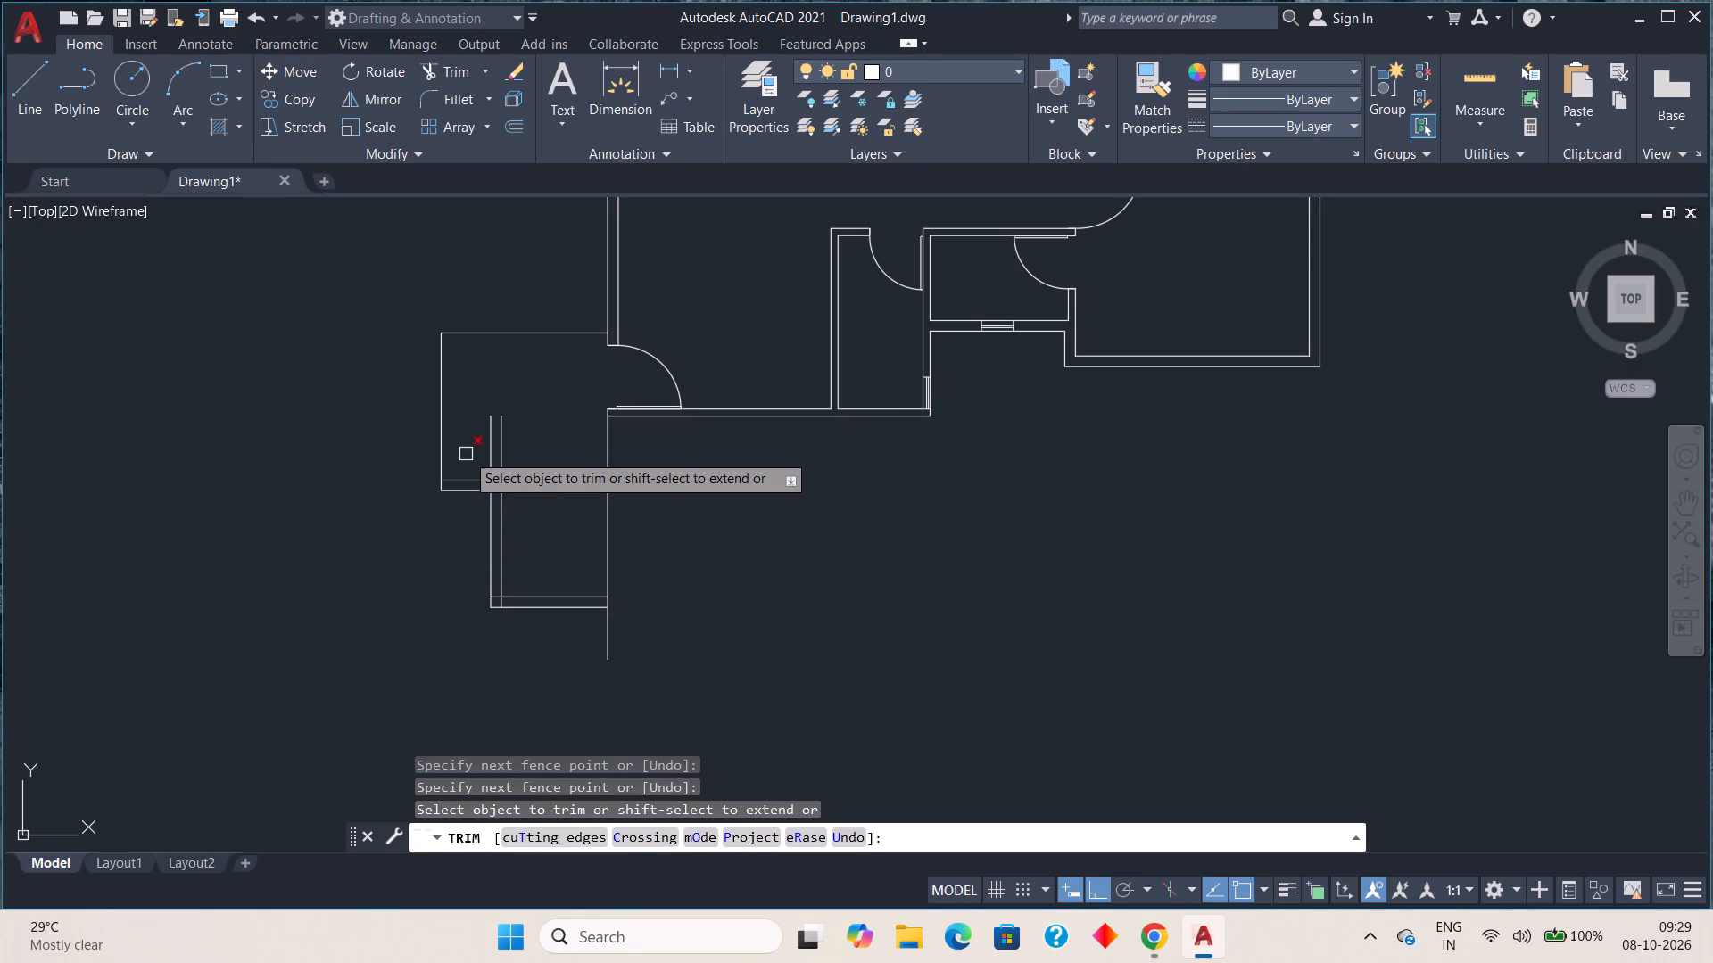
left_click_drag(466, 448, 509, 449)
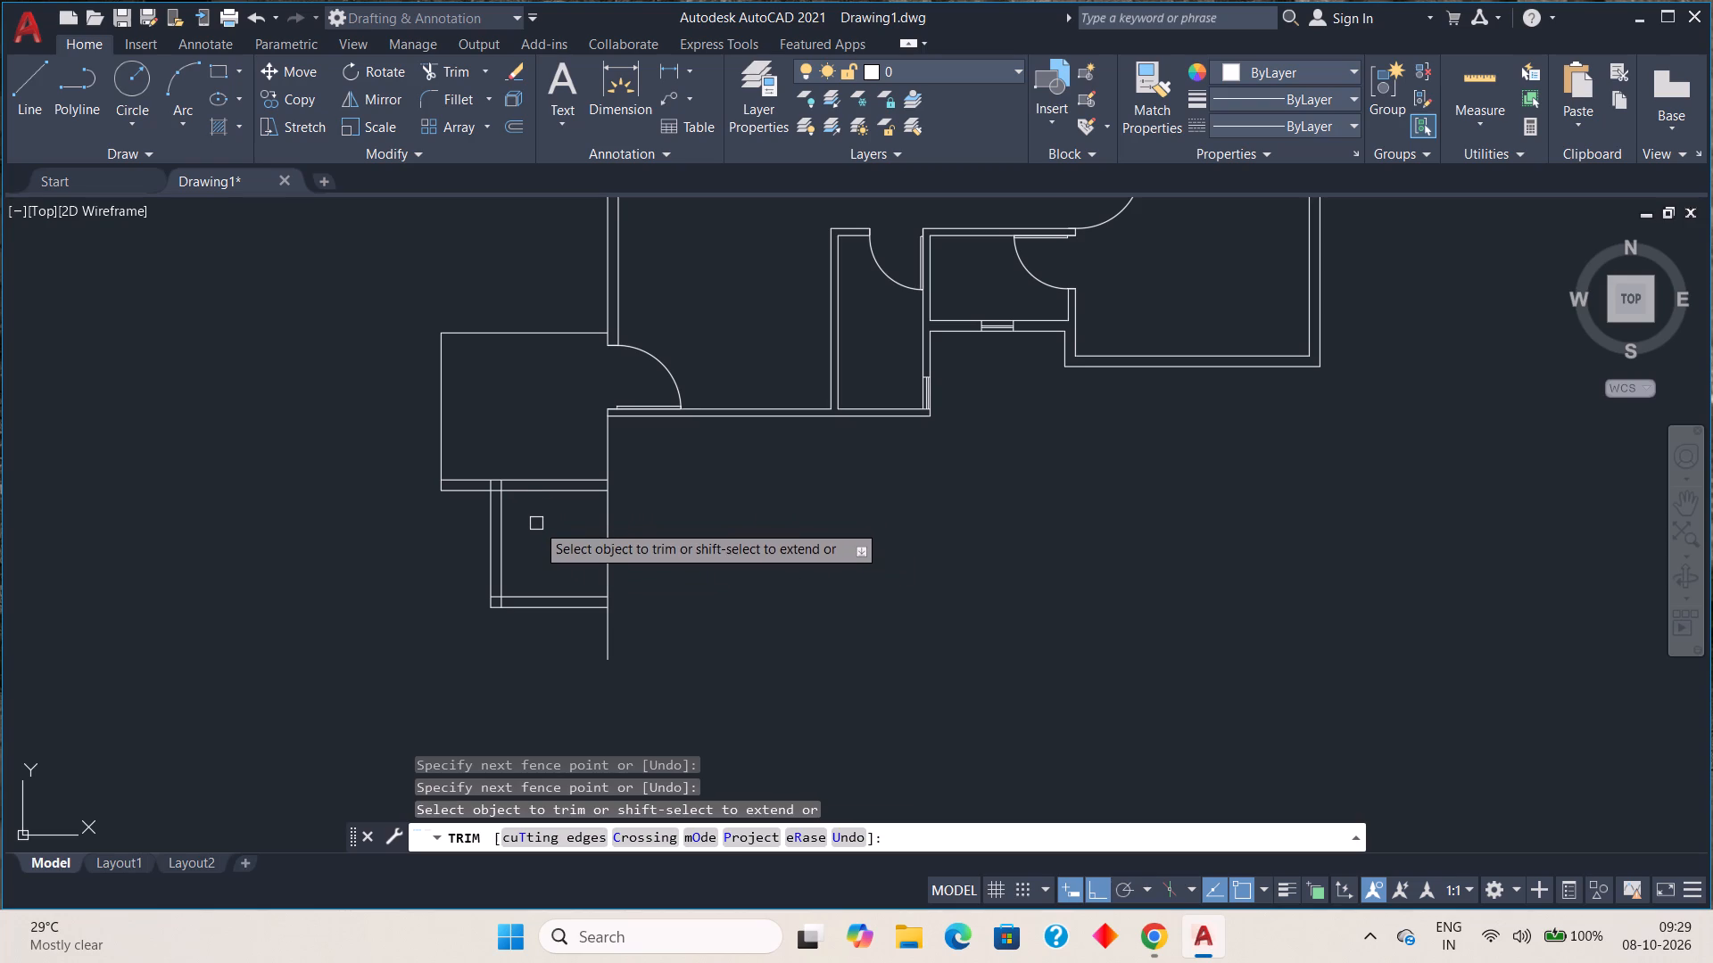
key("Escape")
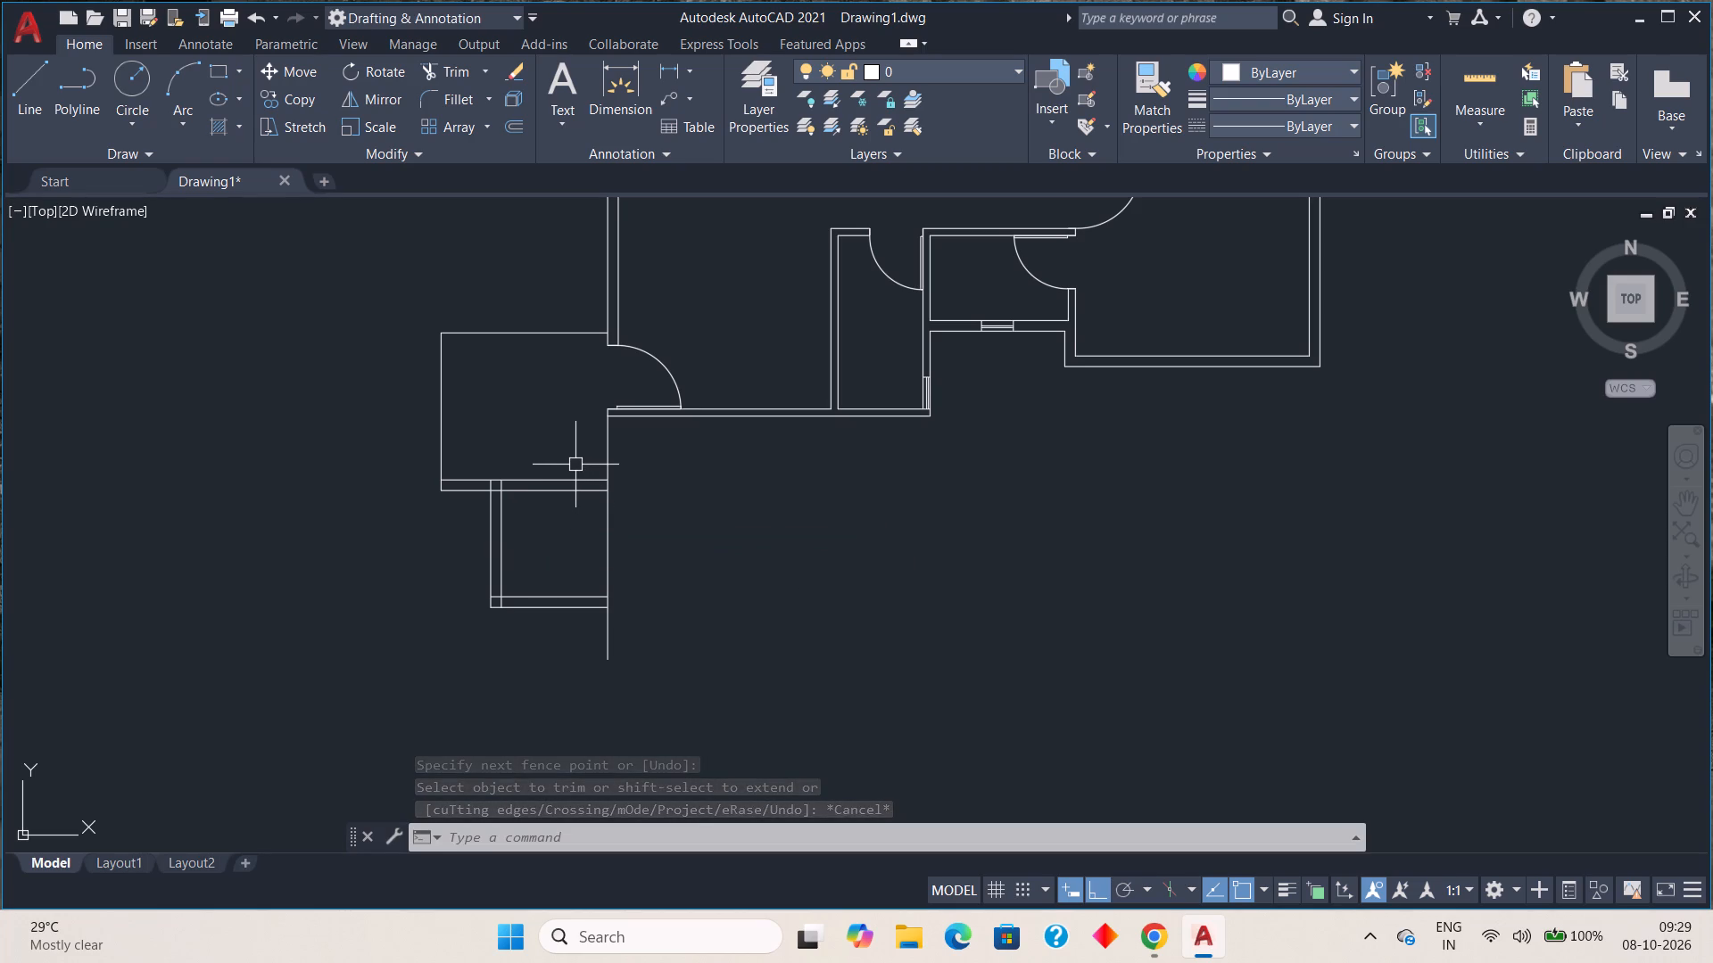
Draw a vertical line about 12' long northward from the midpoint of the lobby's north line.
middle_click_drag(514, 383, 514, 473)
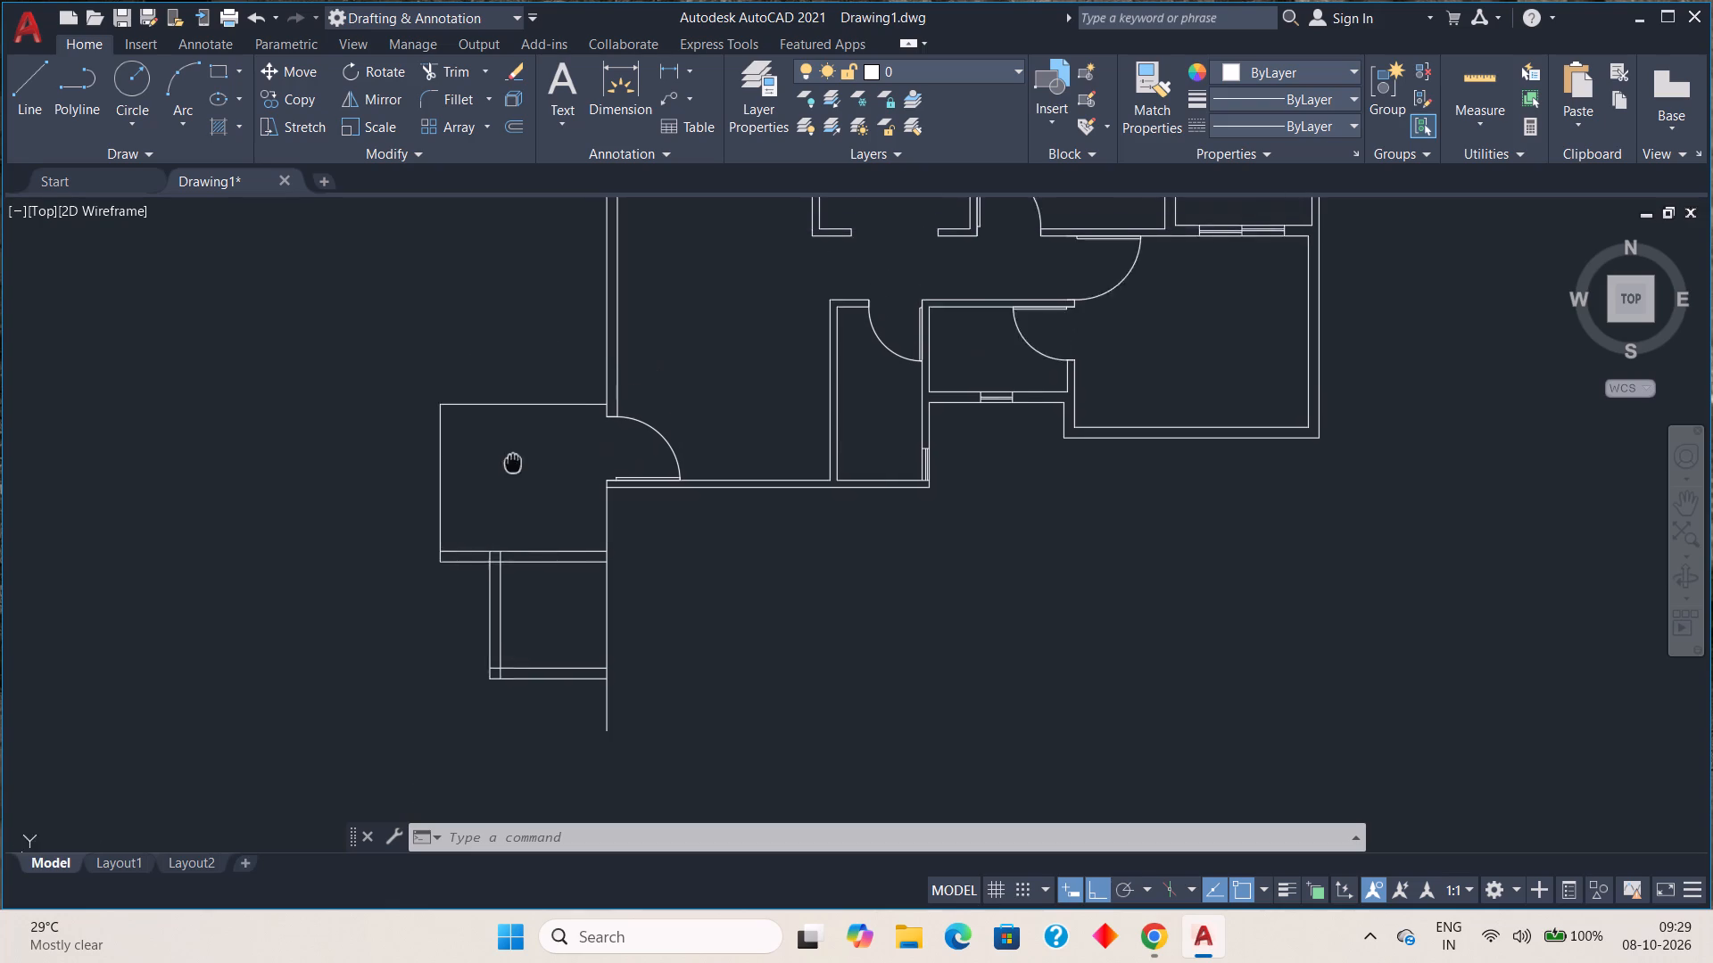
middle_click_drag(514, 473, 516, 592)
type("l")
key("space")
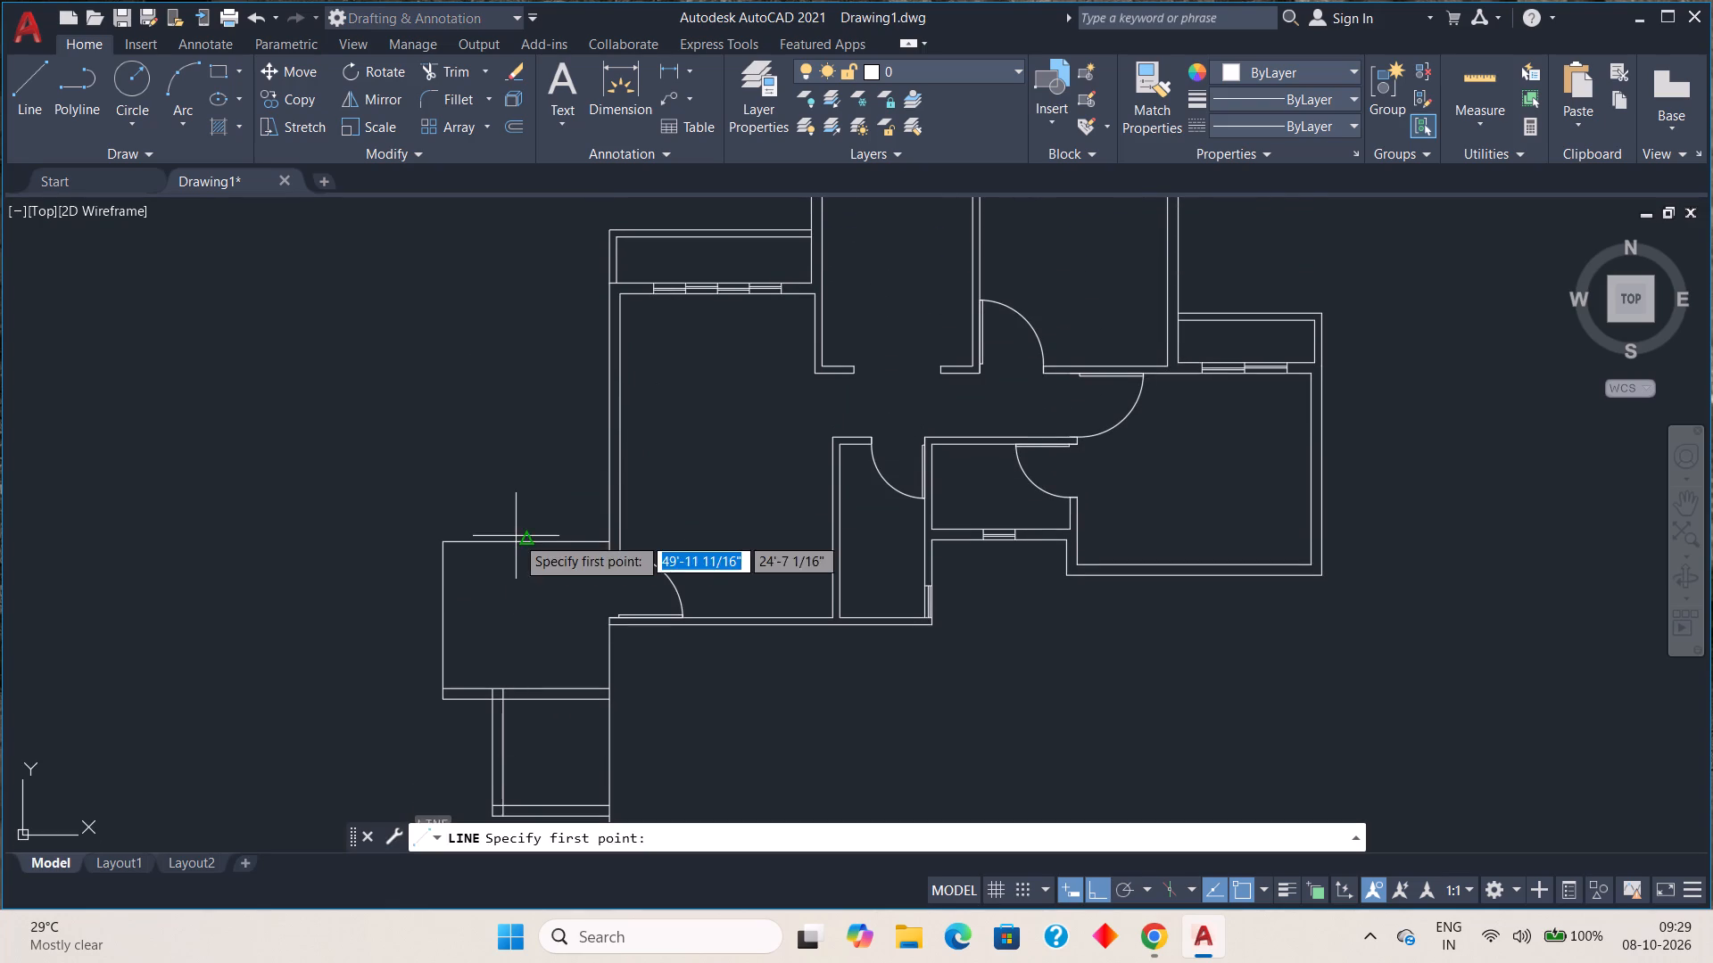
left_click(523, 540)
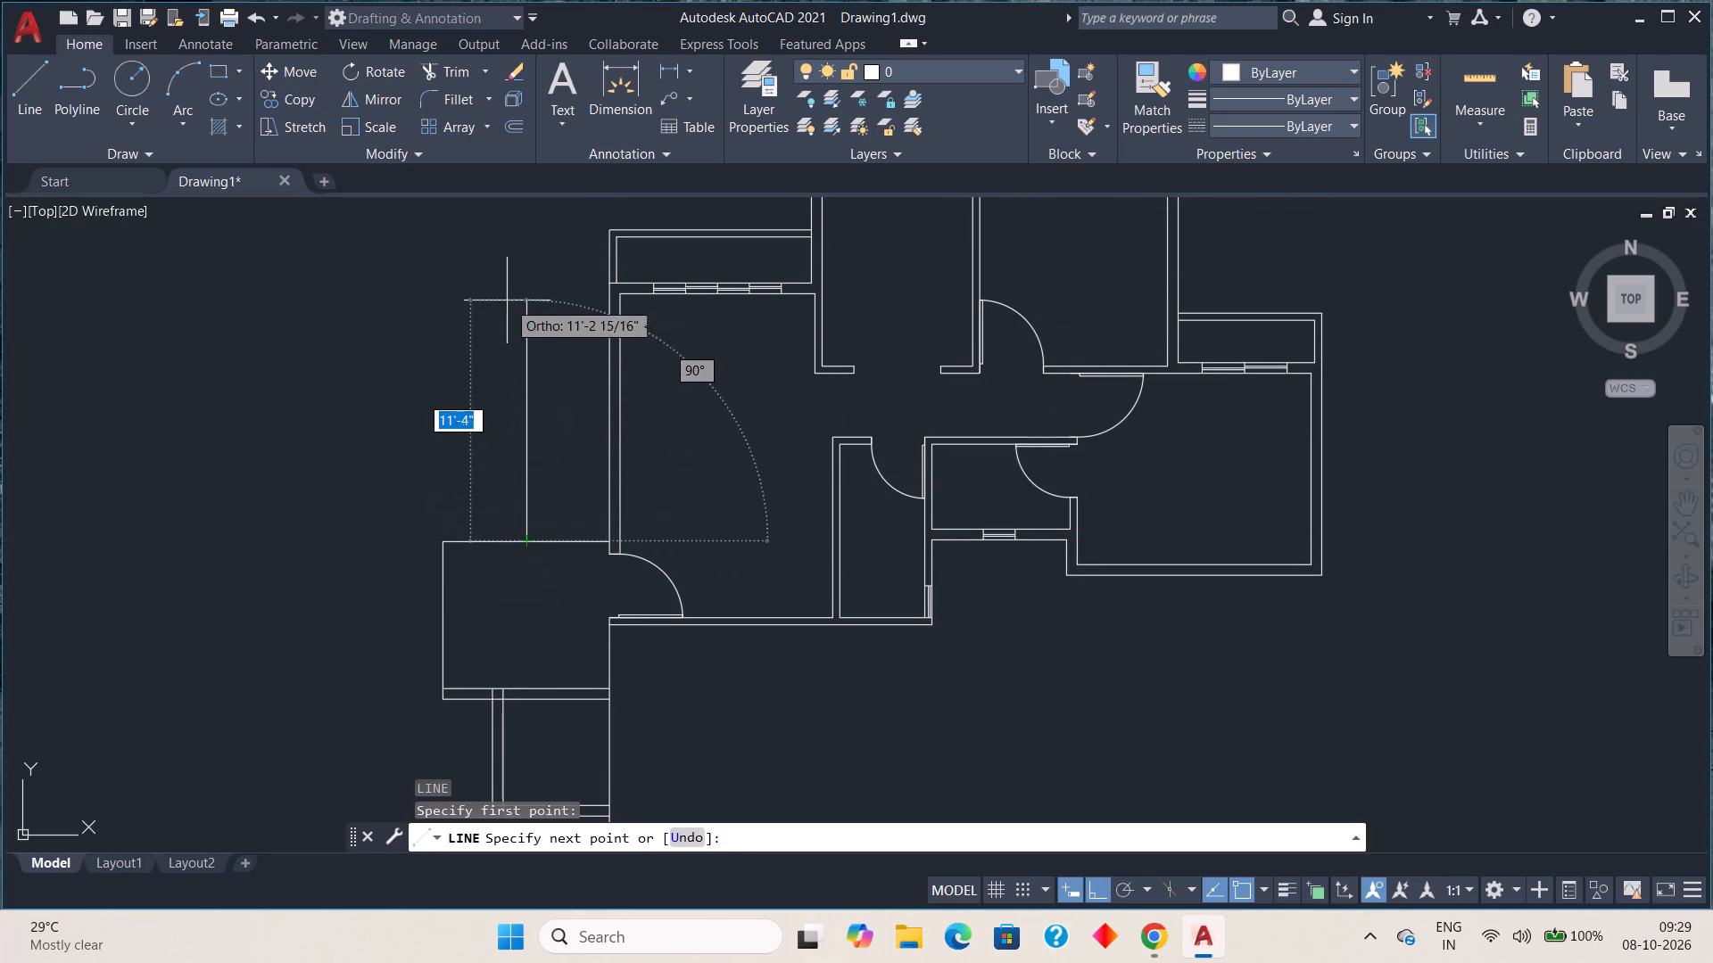
left_click(526, 277)
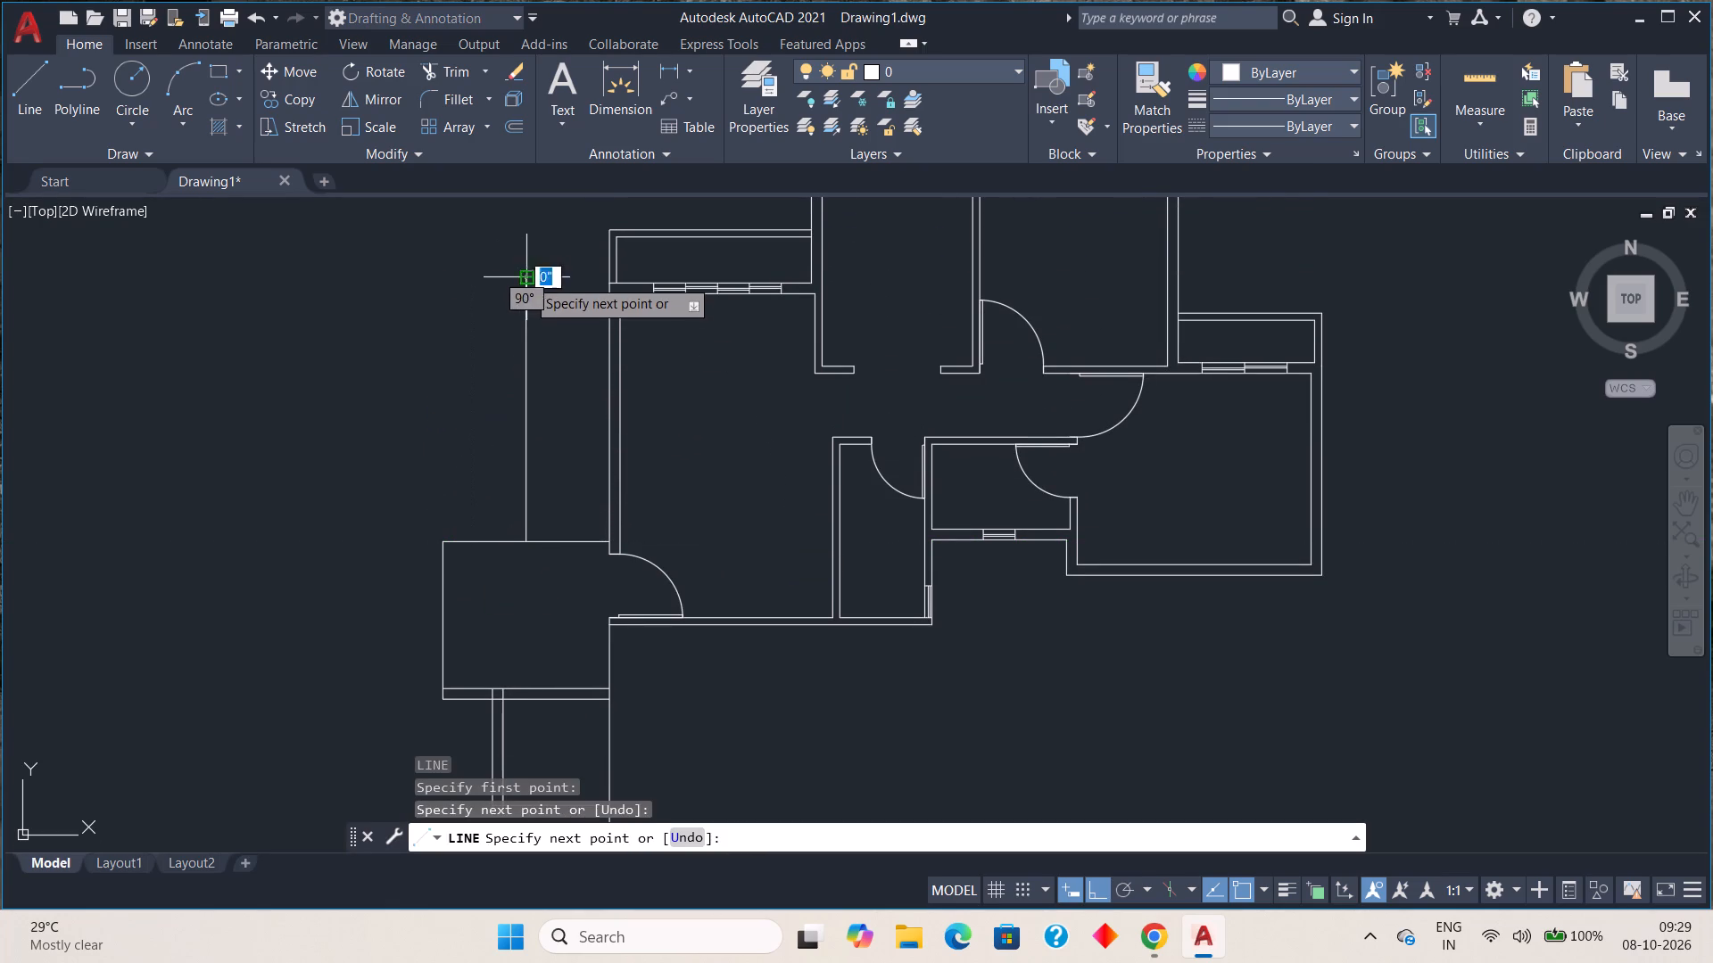
key("Escape")
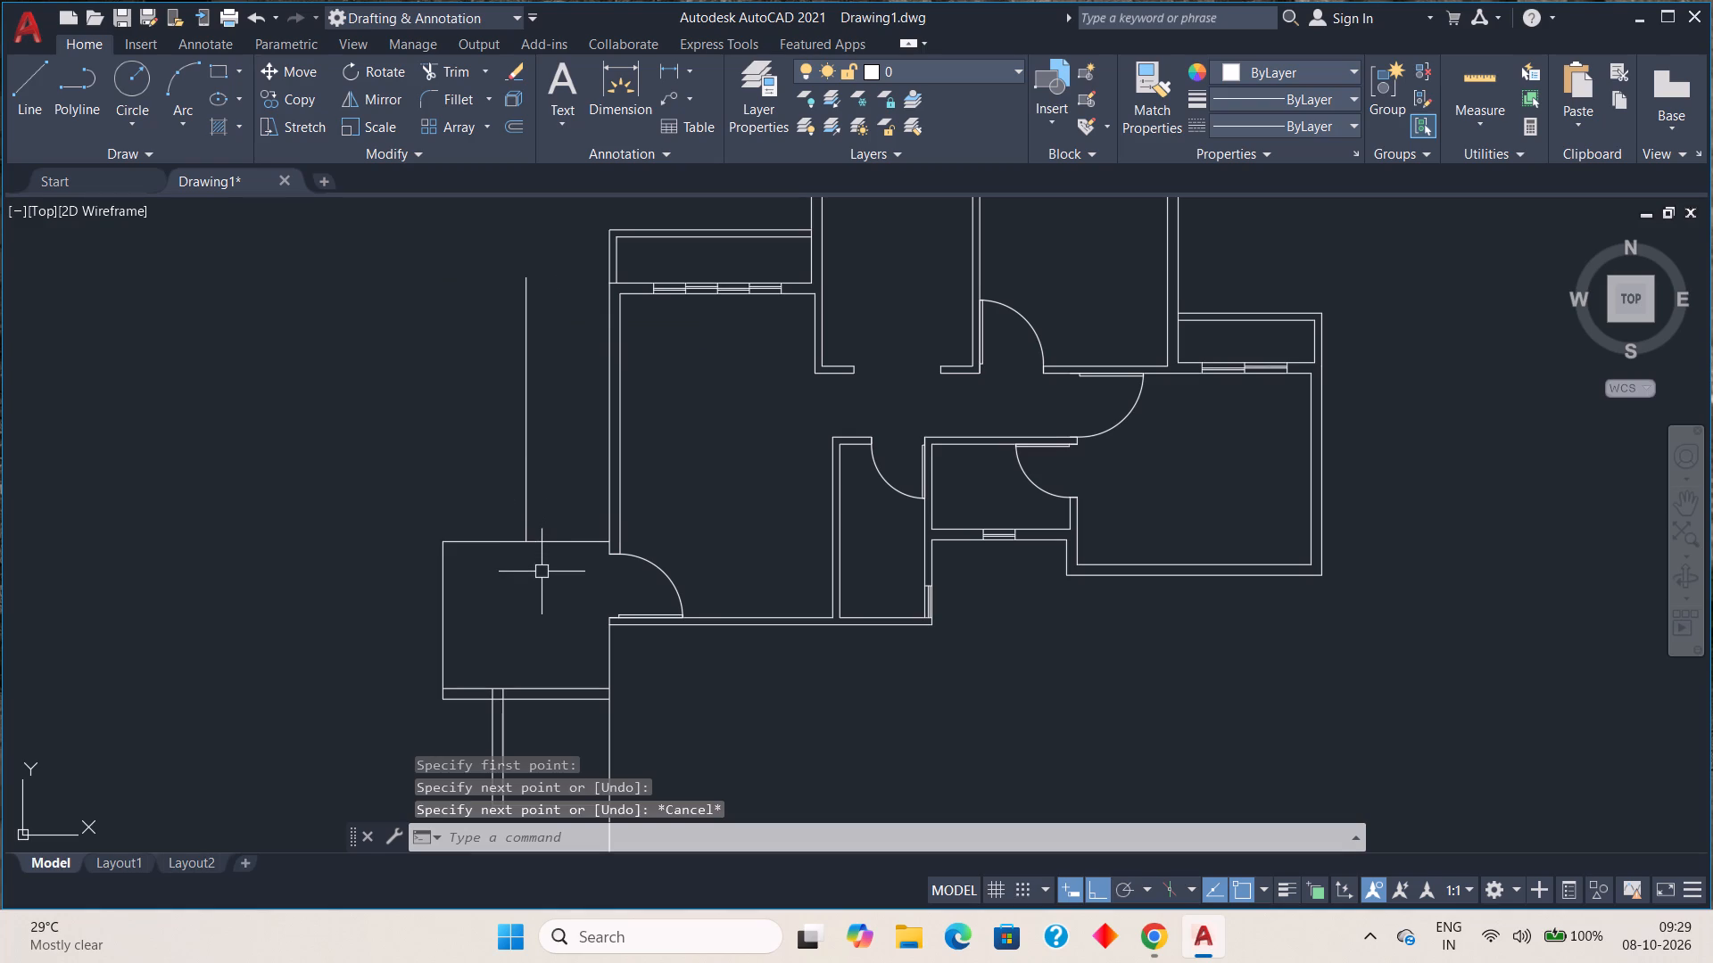
Offset the vertical line north of the lobby by 3" to both its east and west sides.
key("o")
key("Return")
key("3")
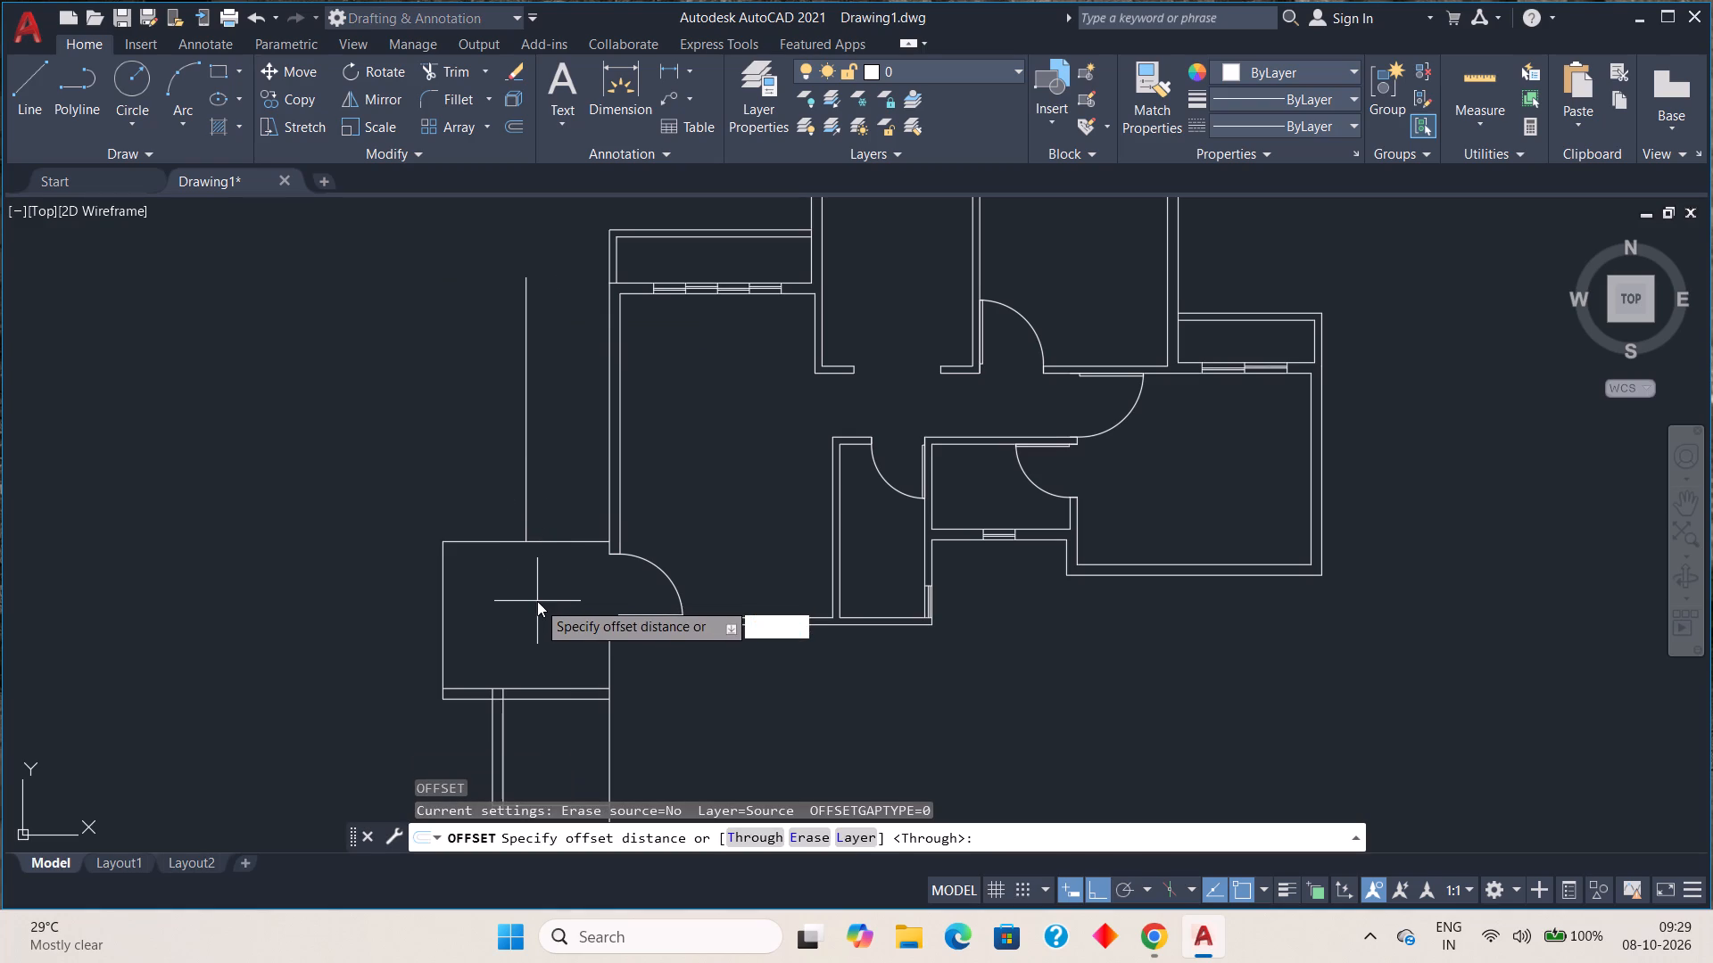
key("shift+quotedbl")
key("Return")
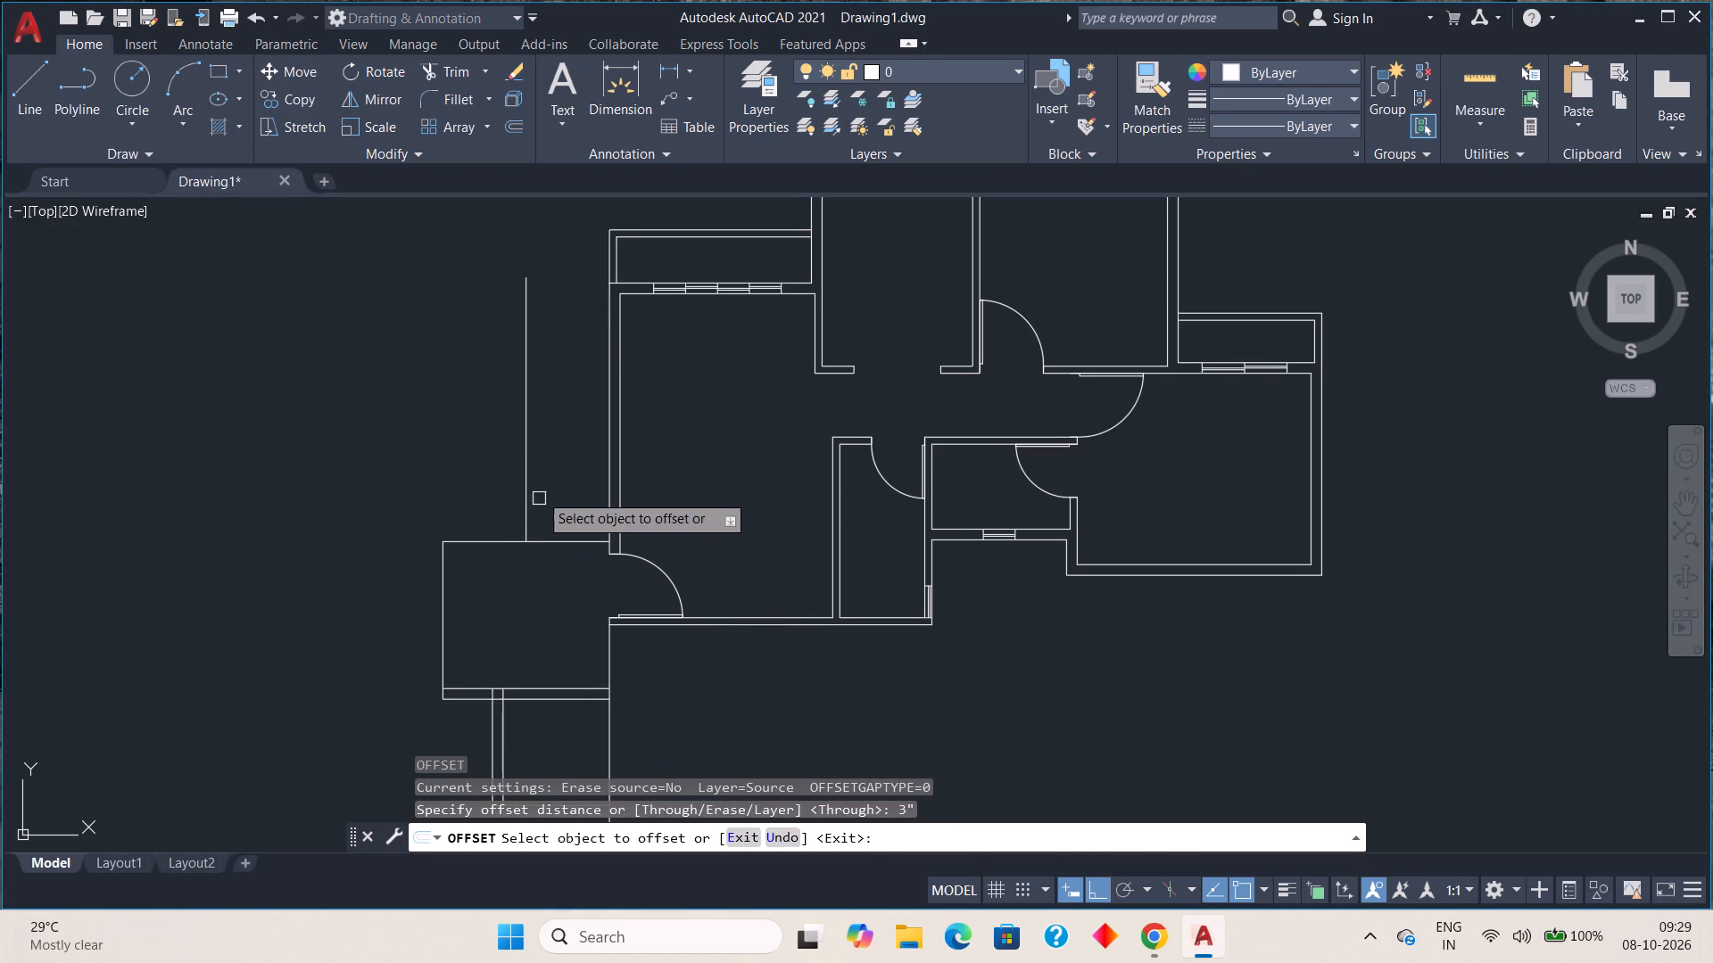
left_click(531, 481)
left_click(549, 478)
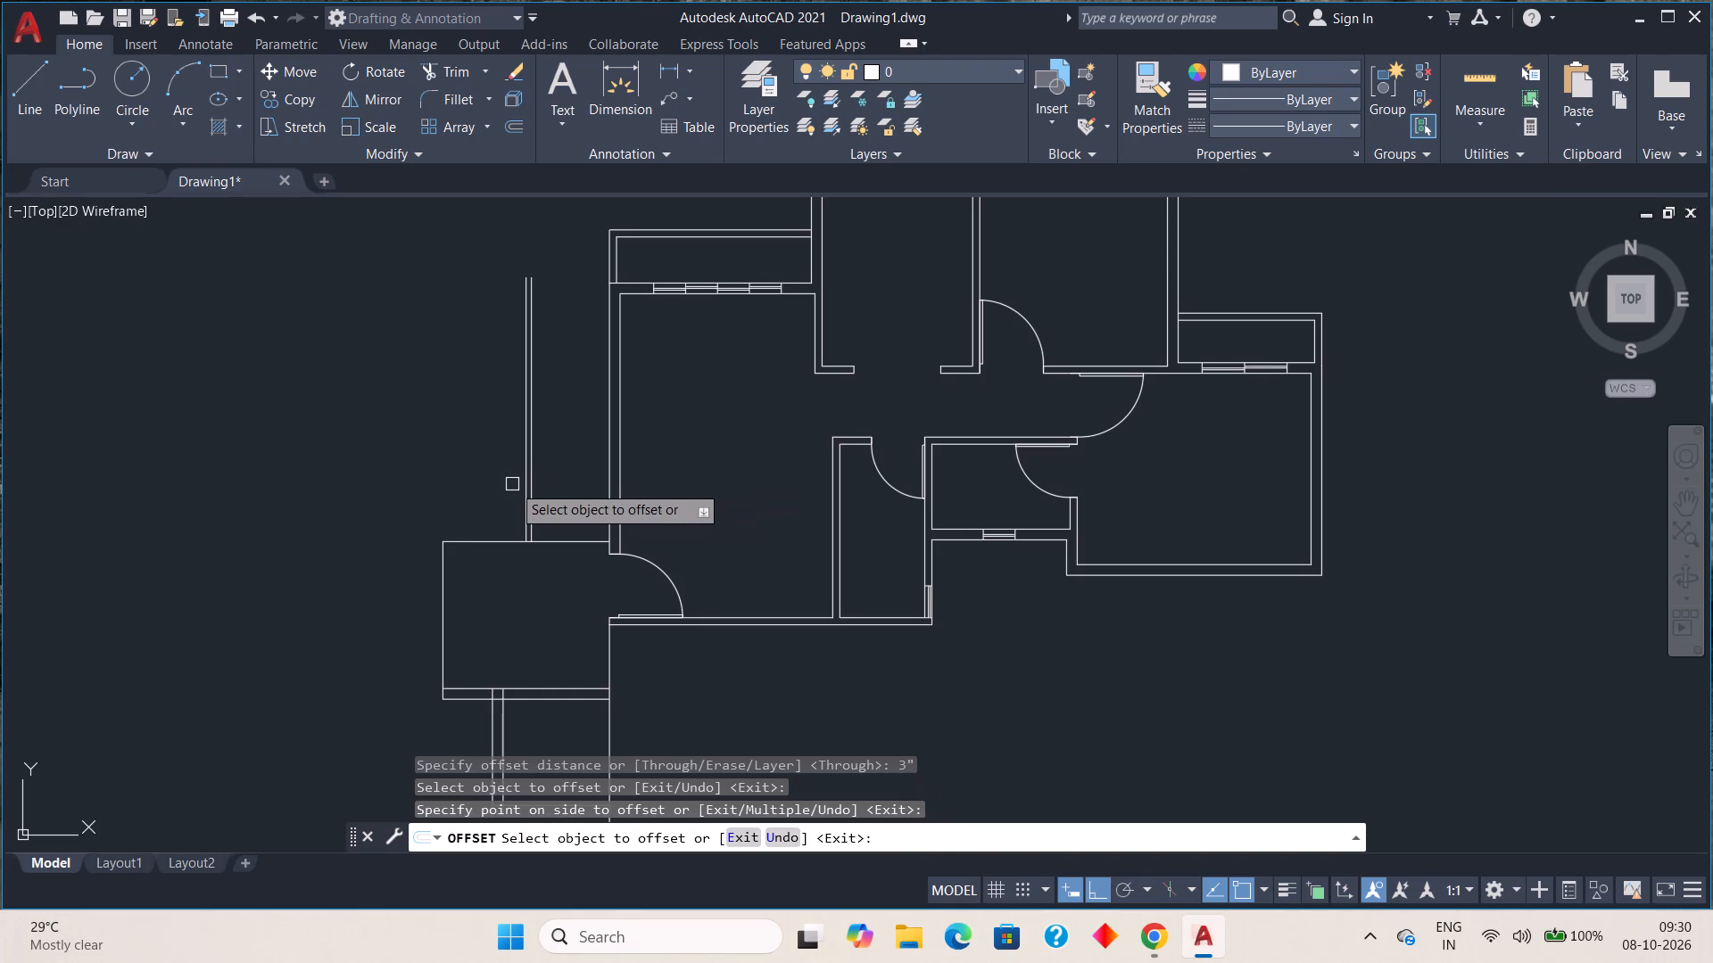
scroll(513, 481, "up", 2)
left_click(542, 472)
left_click(483, 479)
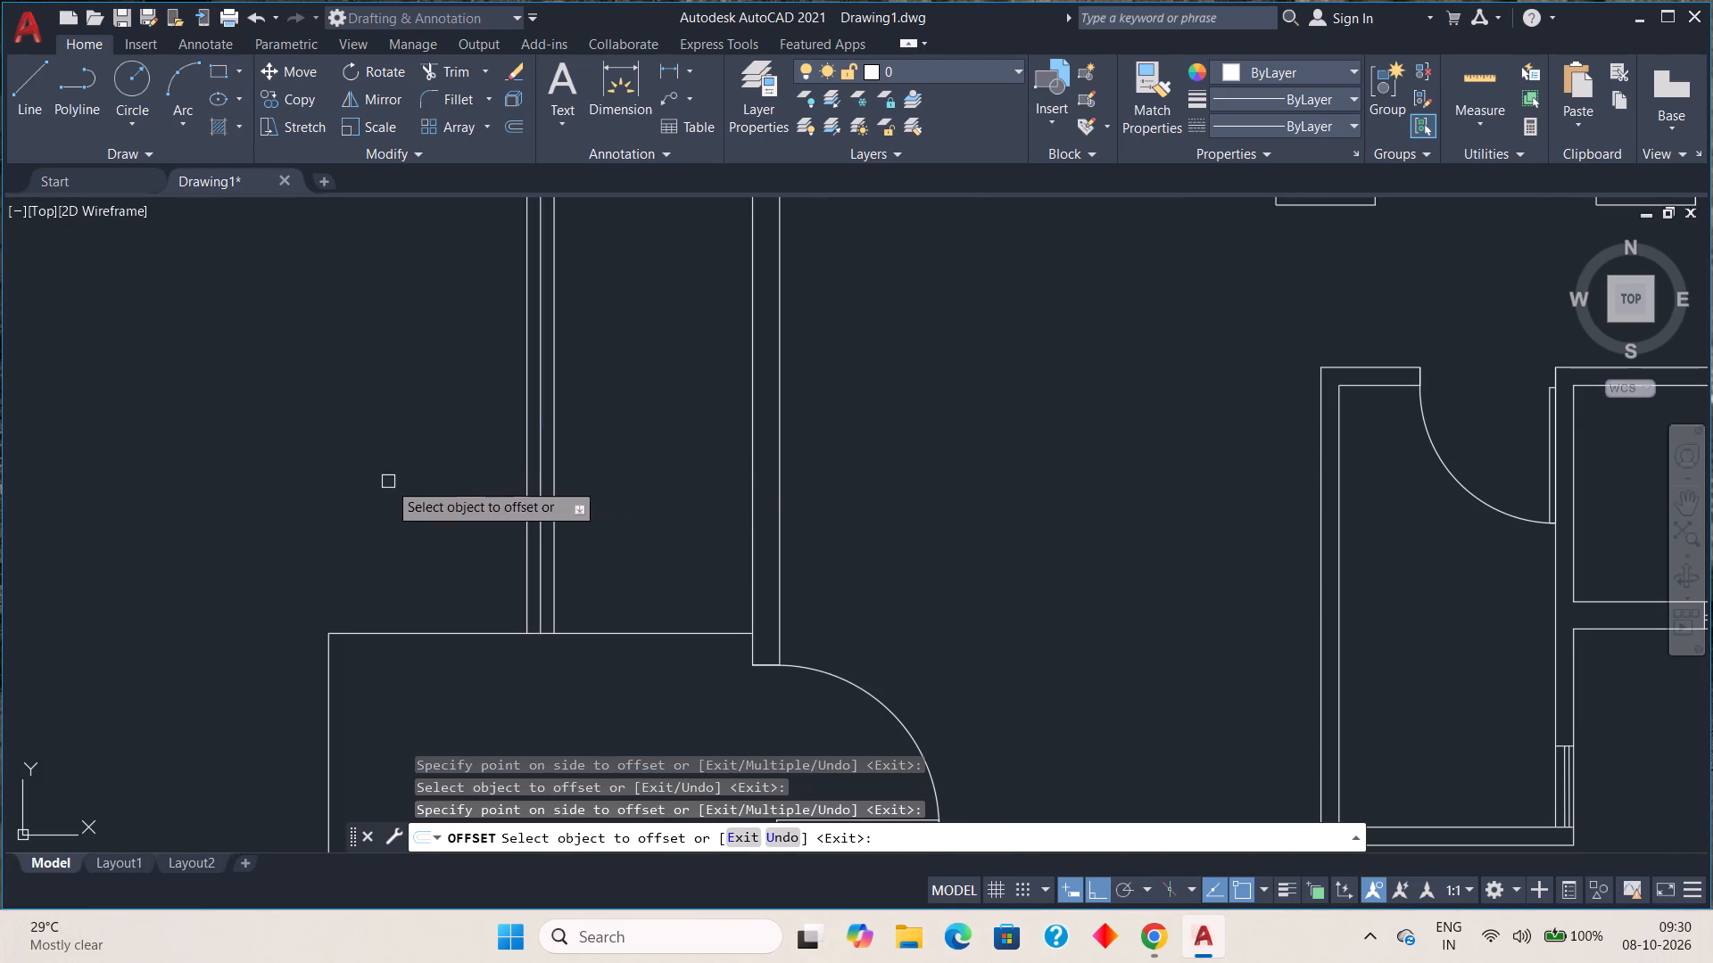
key("Escape")
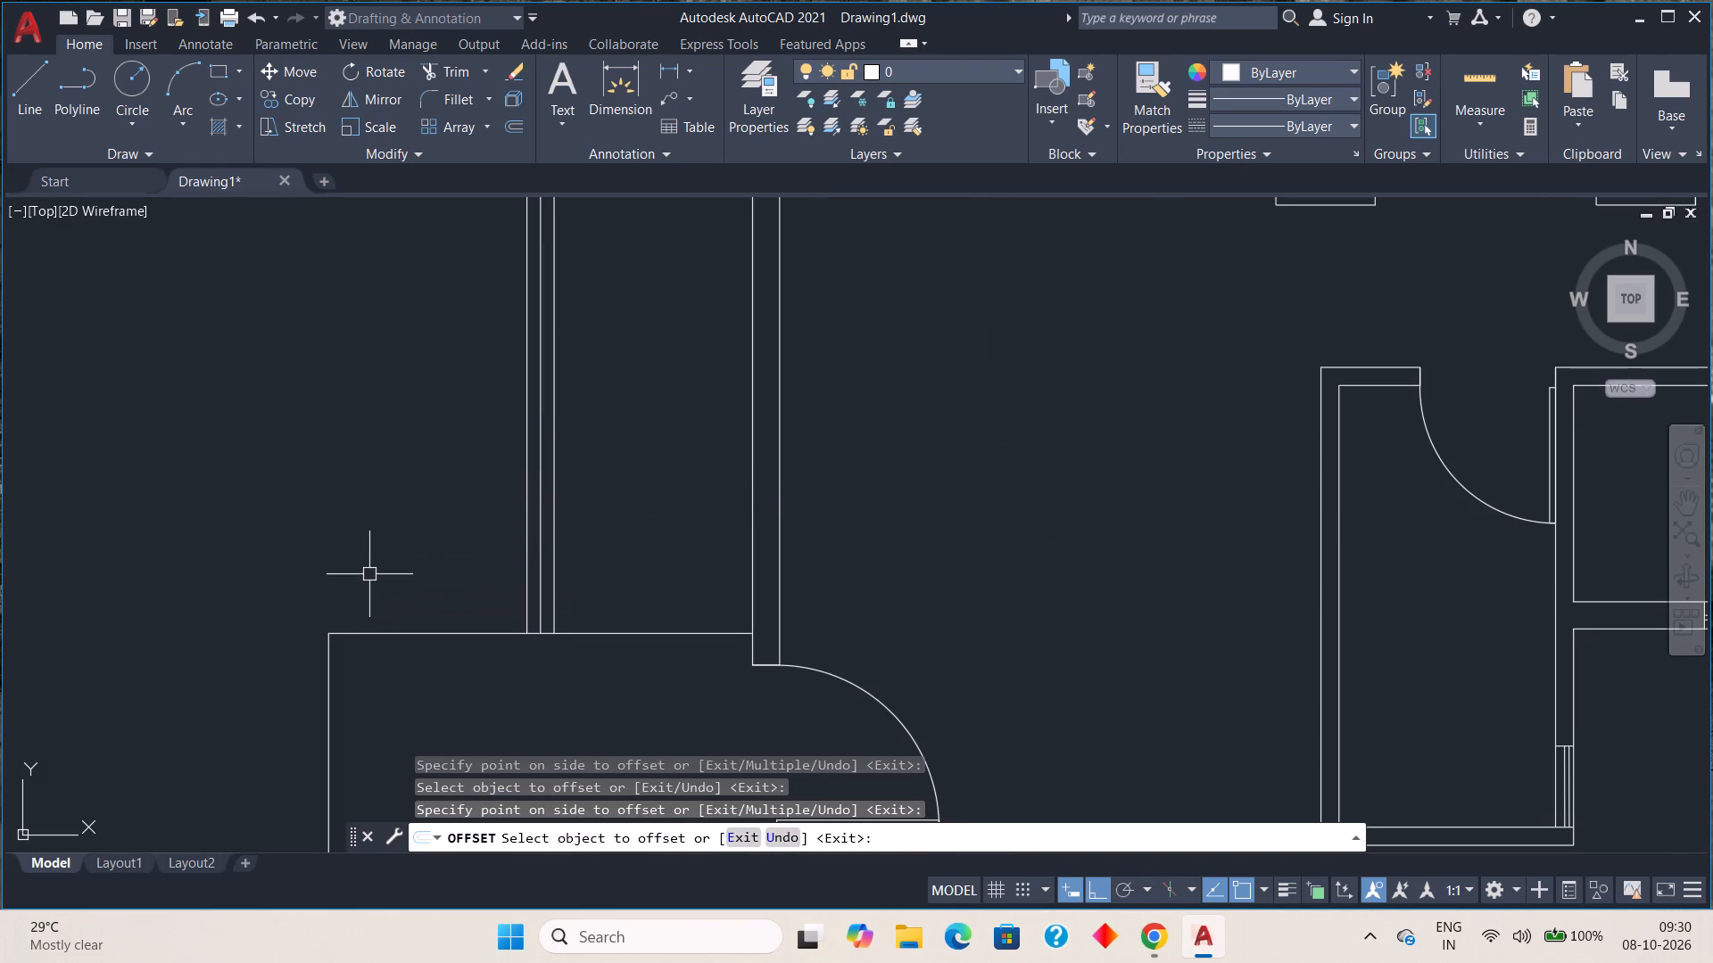
Erase the original centre line between the two offset lines north of the lobby.
left_click(538, 544)
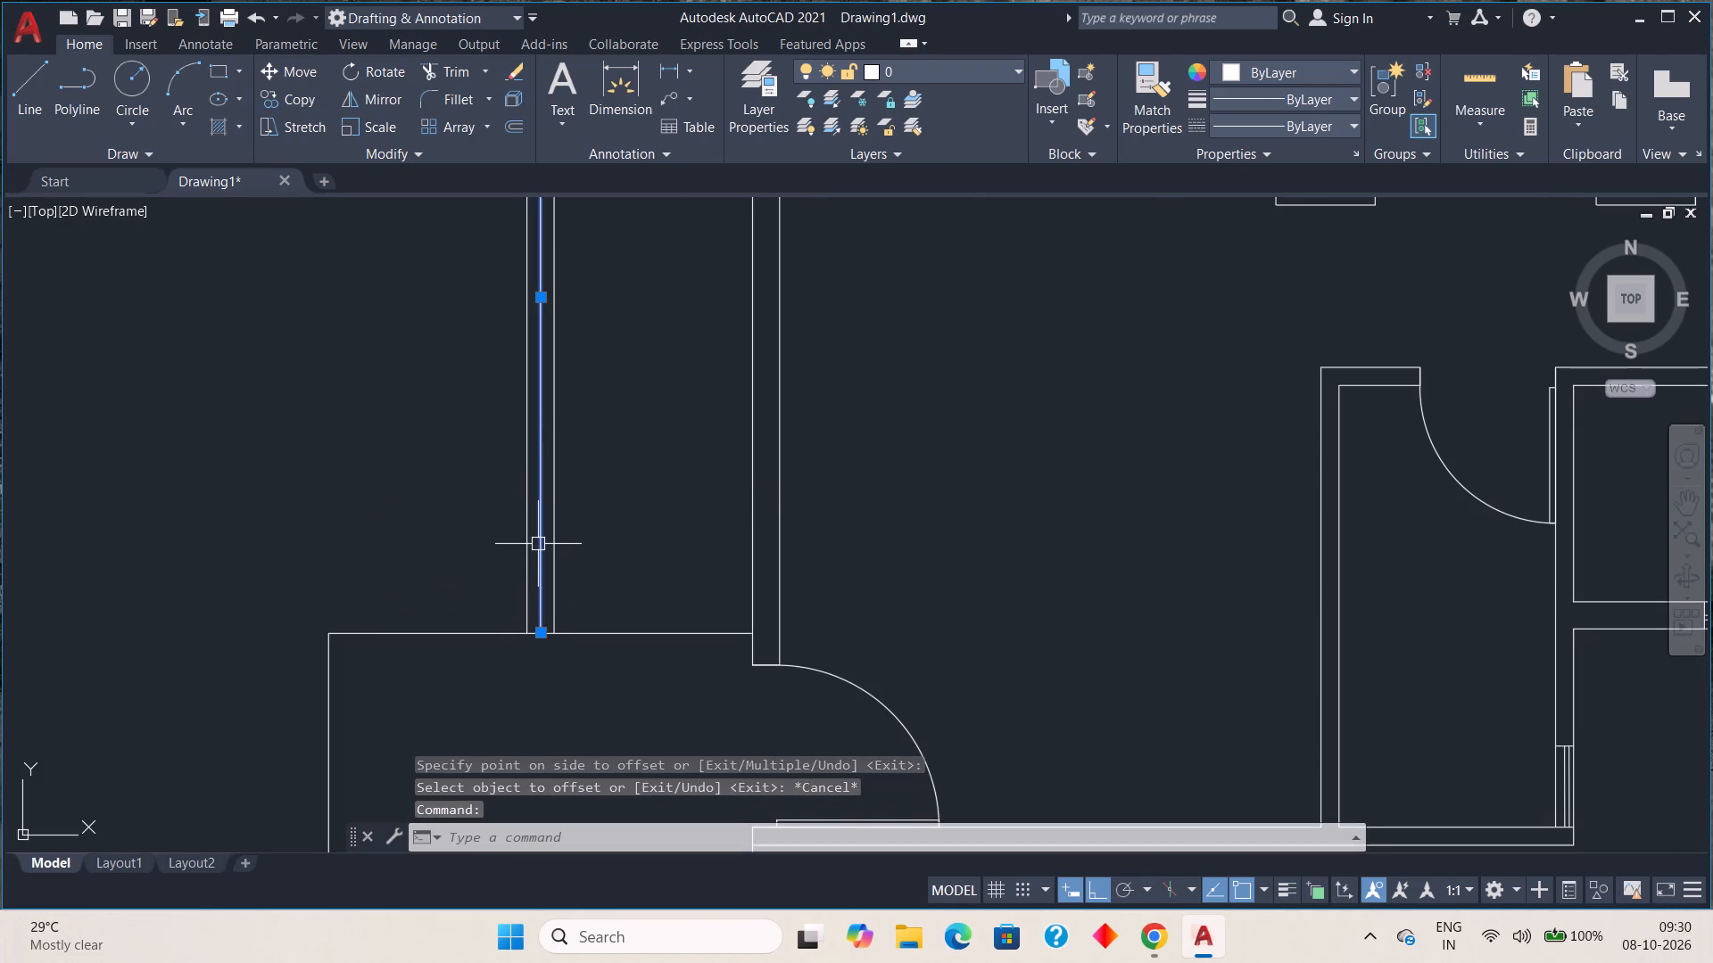
key("Delete")
Draw a vertical line north from the lobby's northwest corner, up to the level of the central wall pair's top ends.
scroll(530, 548, "down", 2)
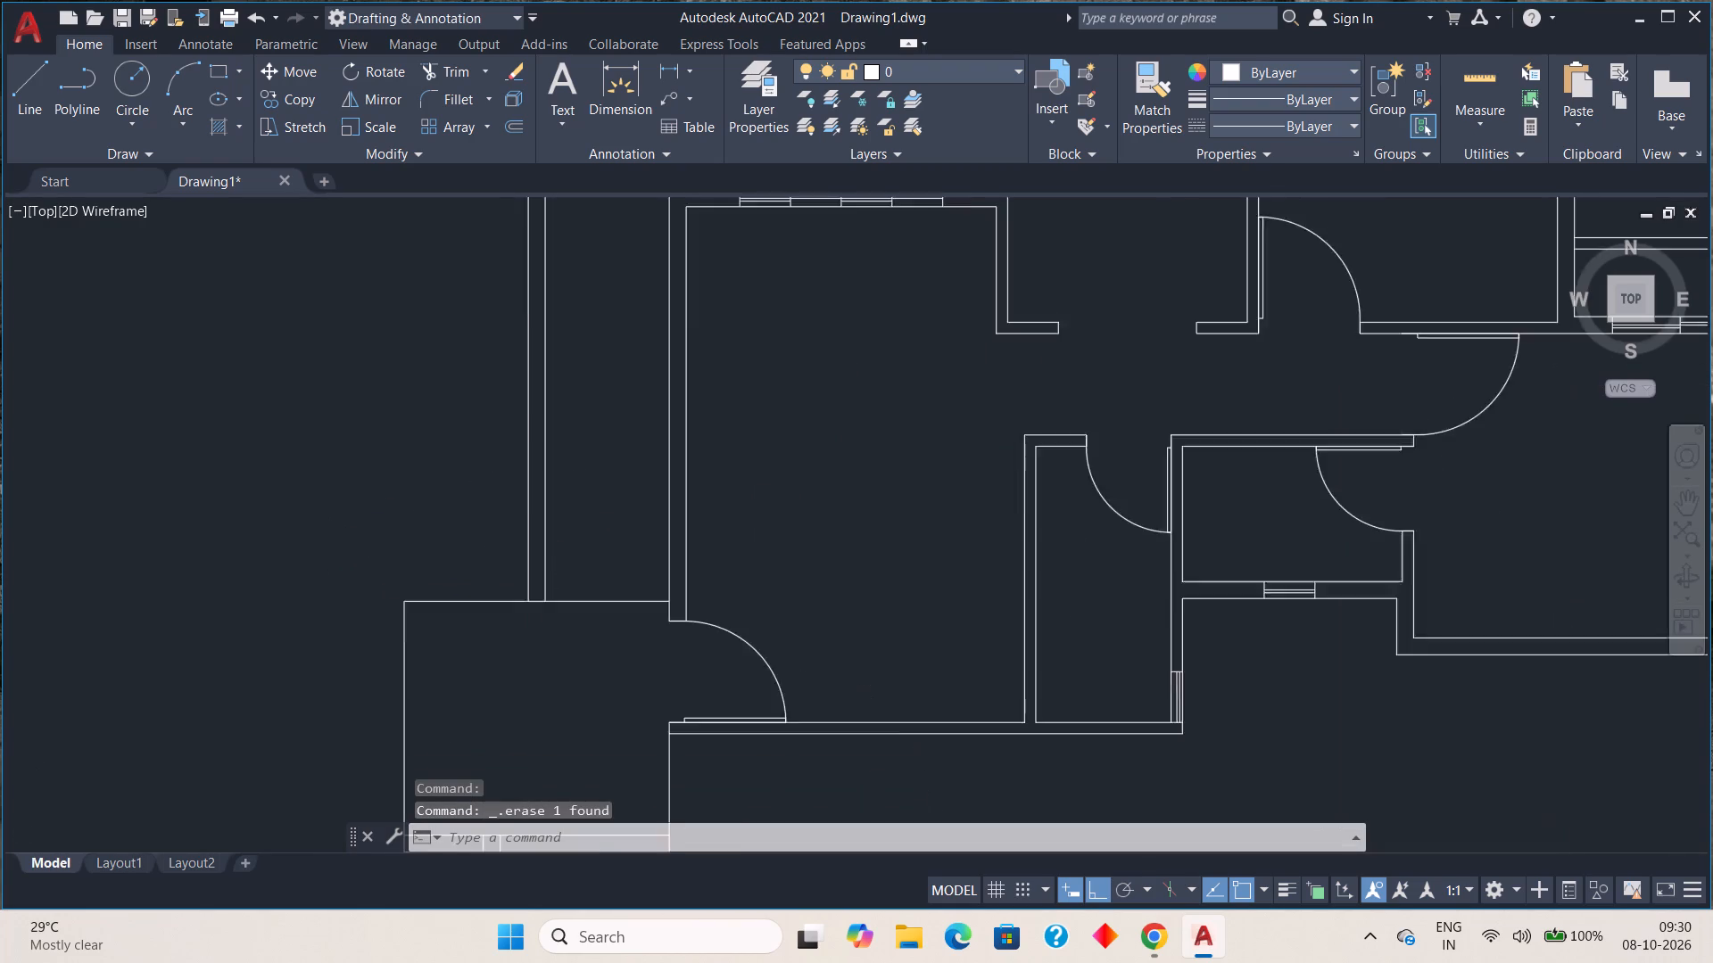
middle_click_drag(490, 500, 545, 544)
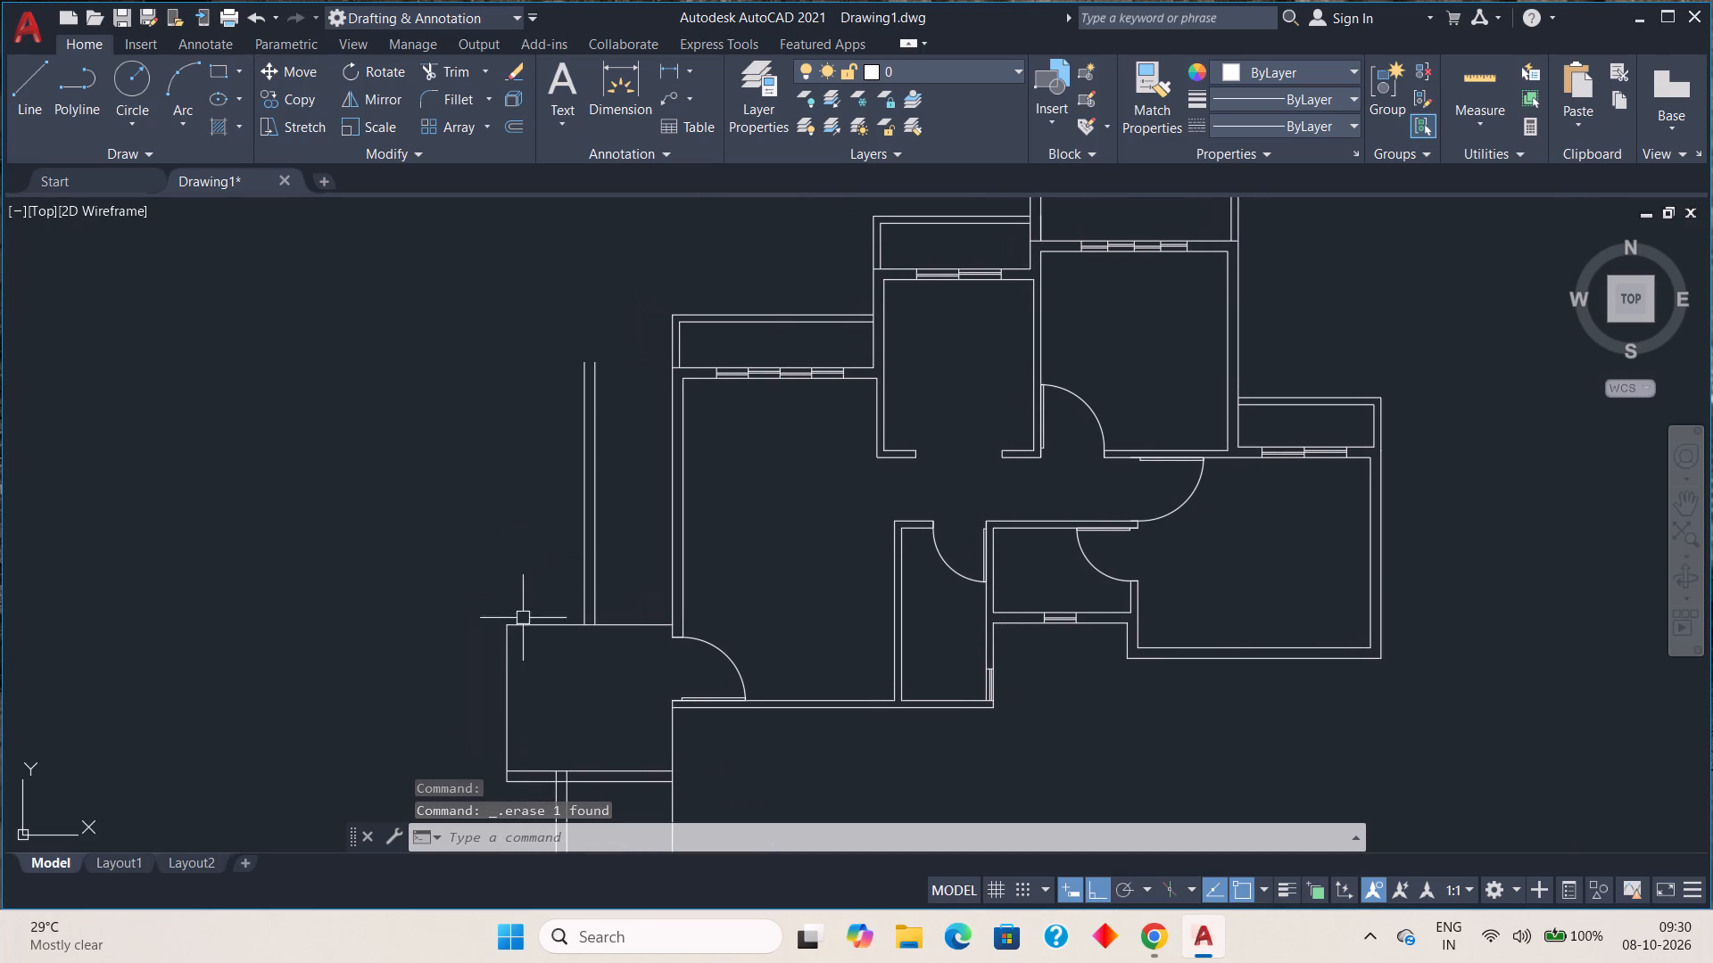
key("l")
key("space")
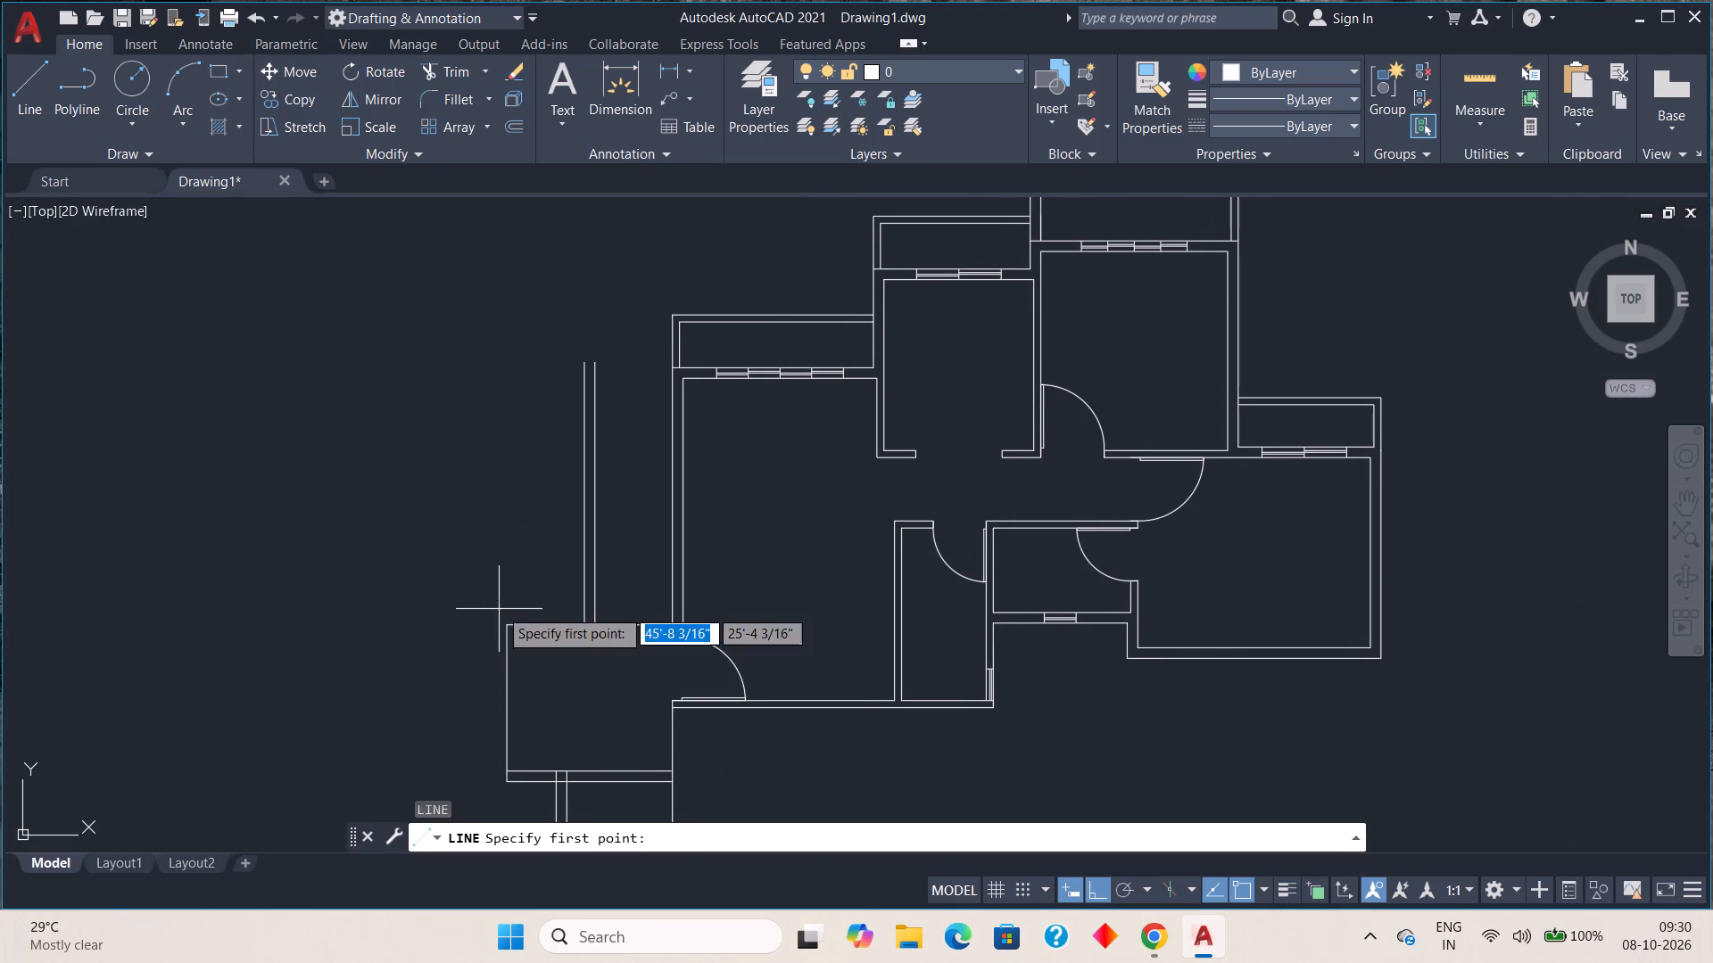
left_click(509, 628)
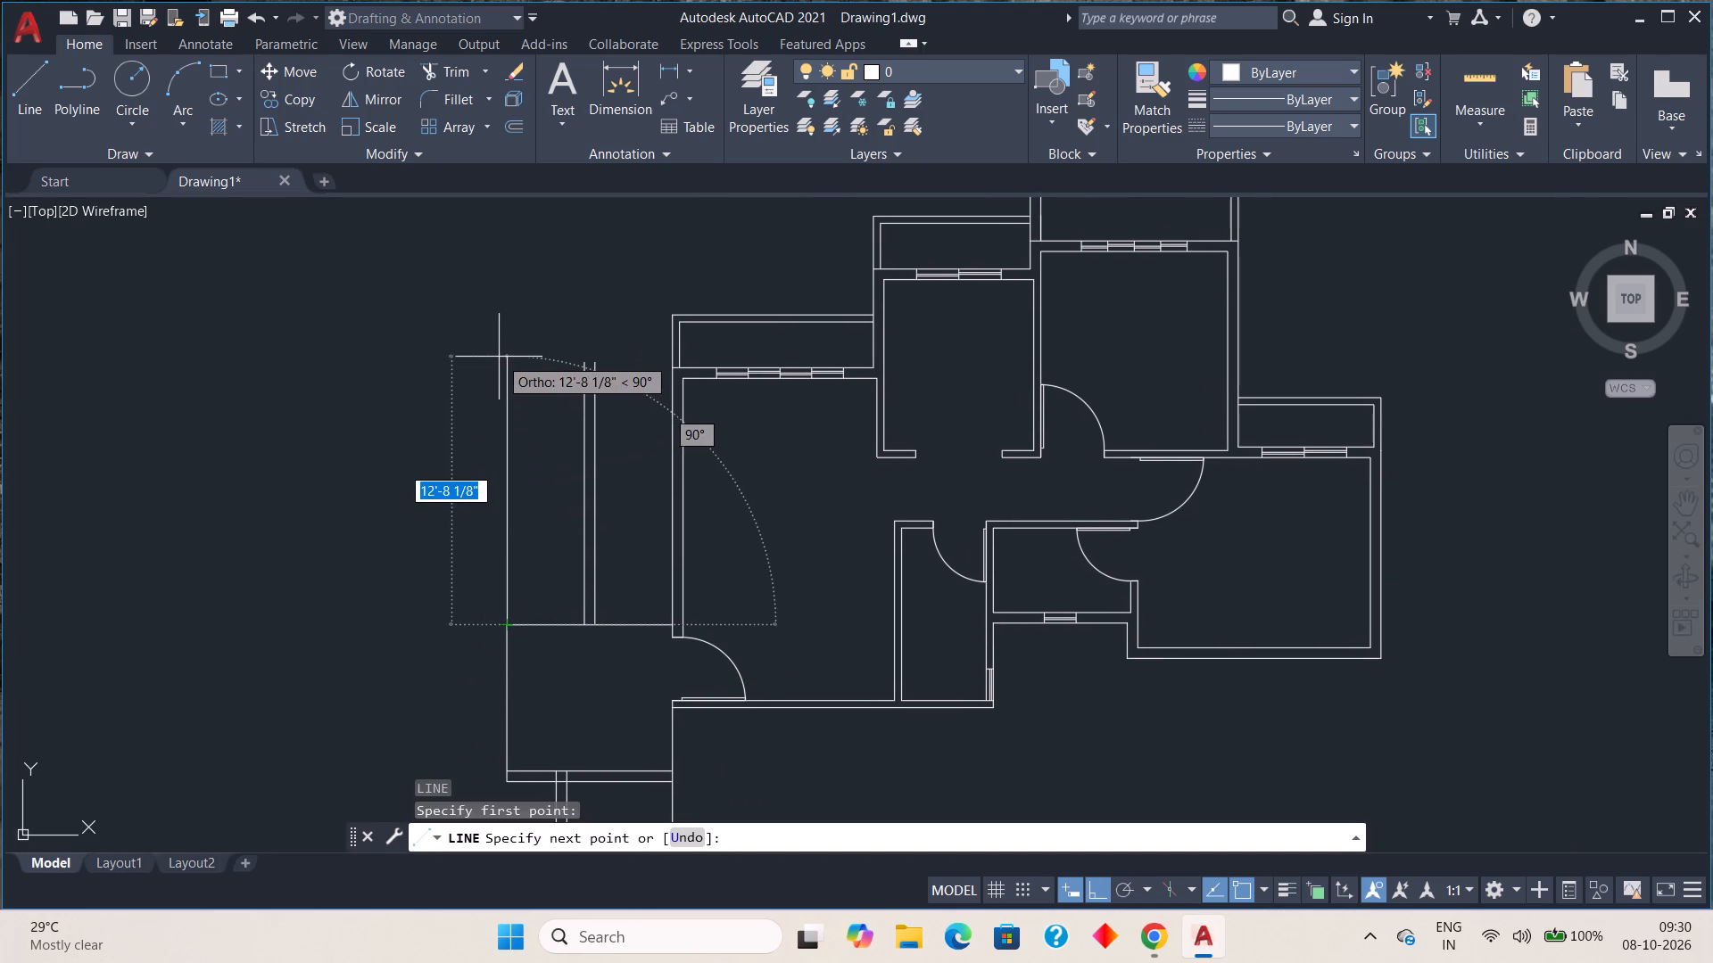
left_click(506, 363)
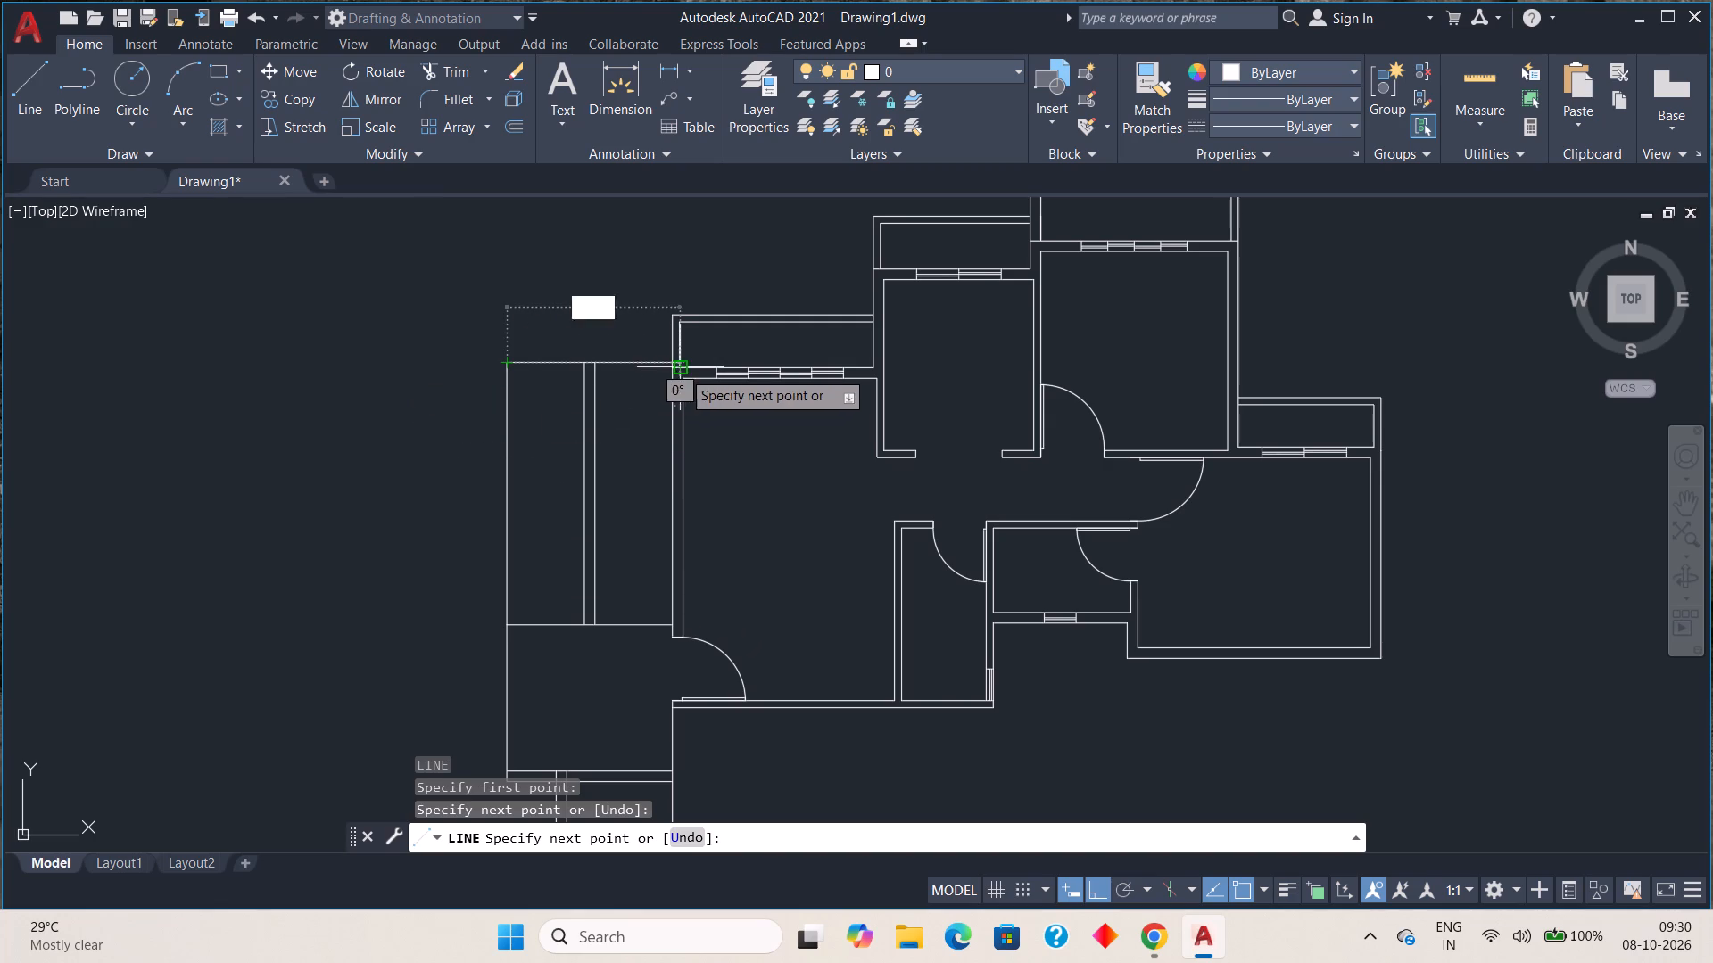
key("Escape")
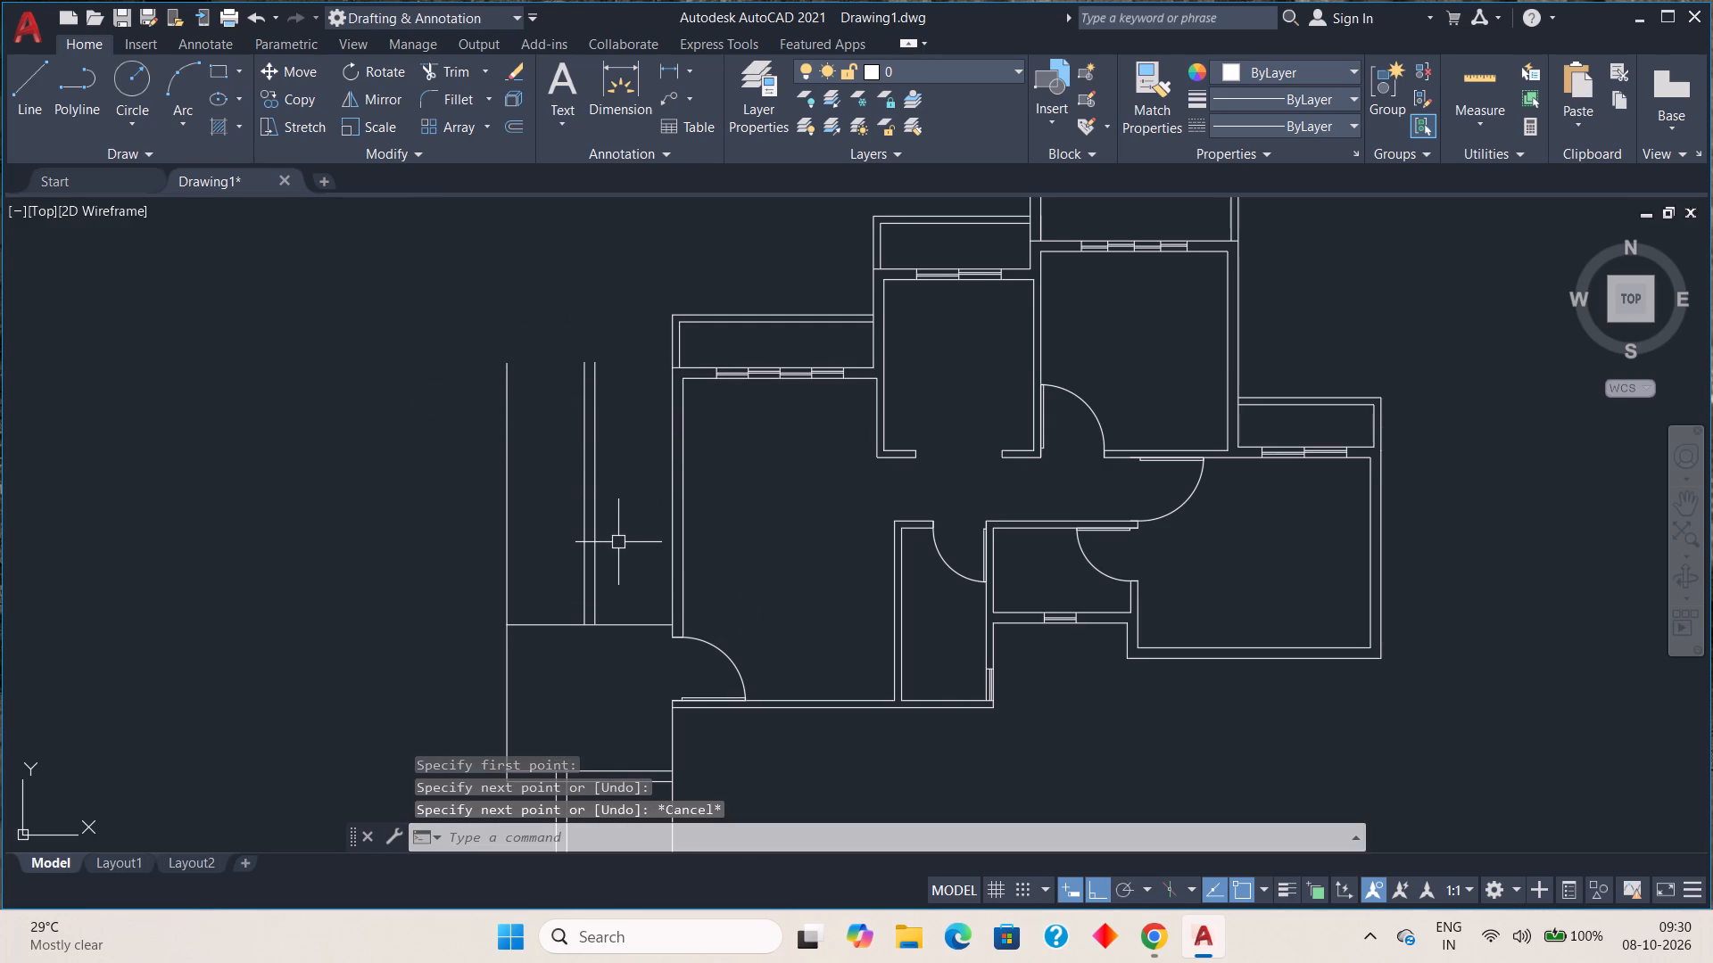
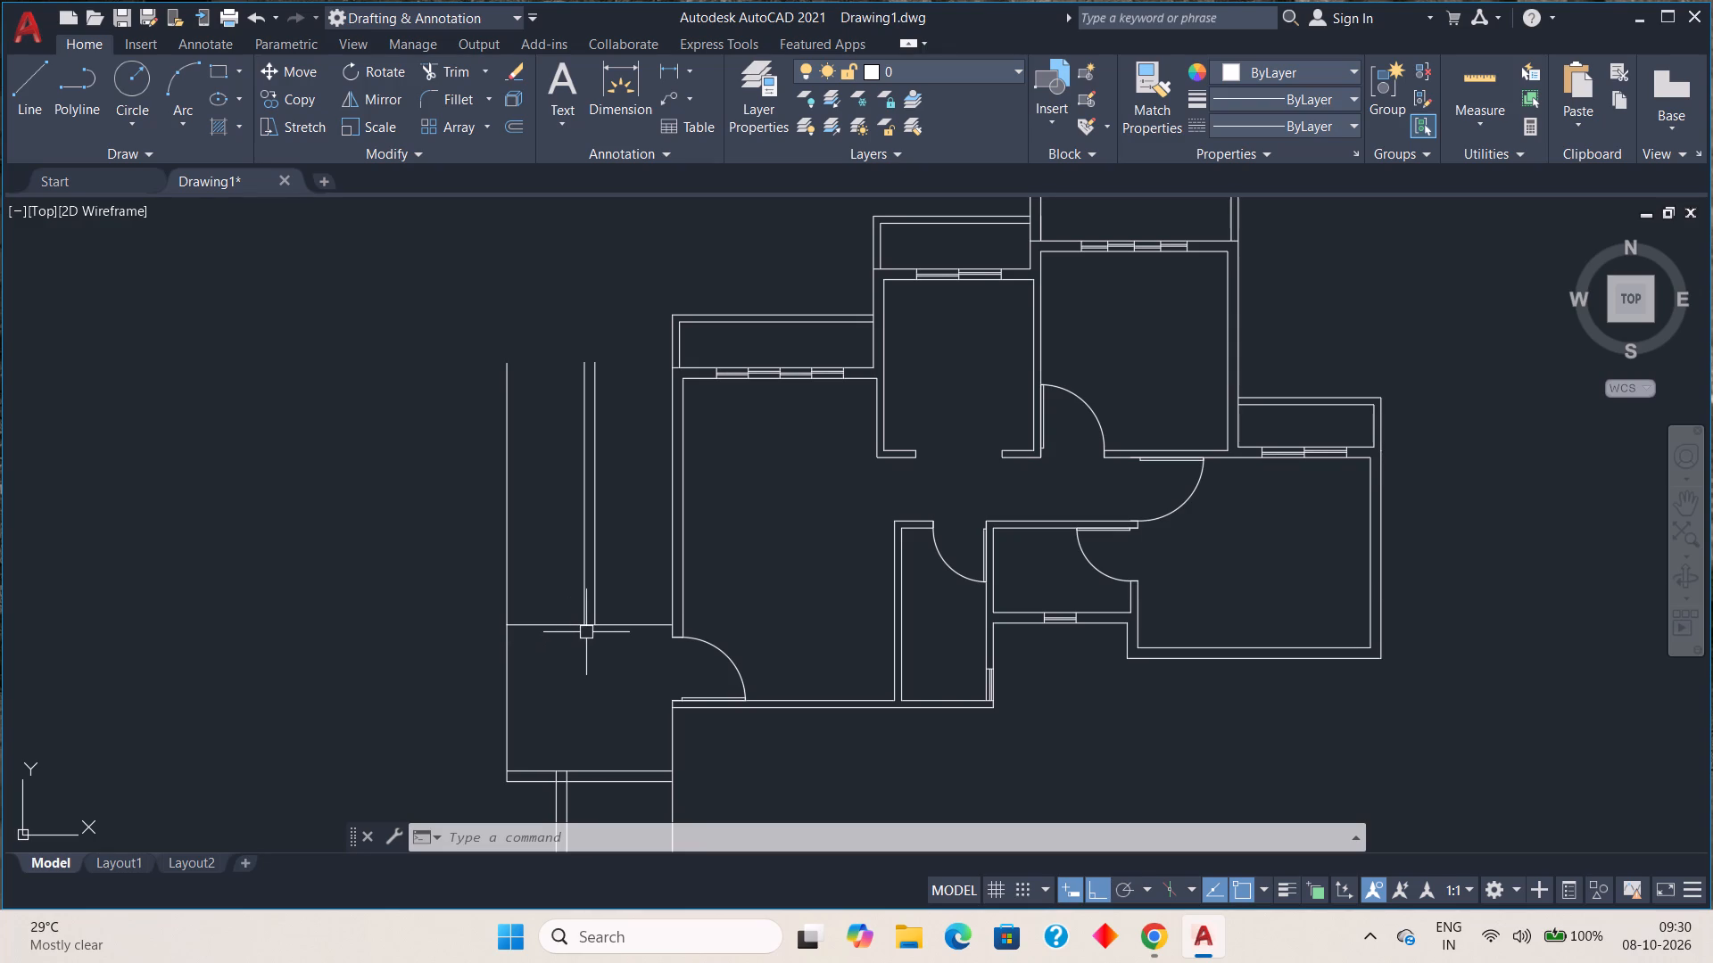
Offset the lobby's north line northward ten times in succession at 10" spacing to lay out the stair treads.
key("o")
key("Return")
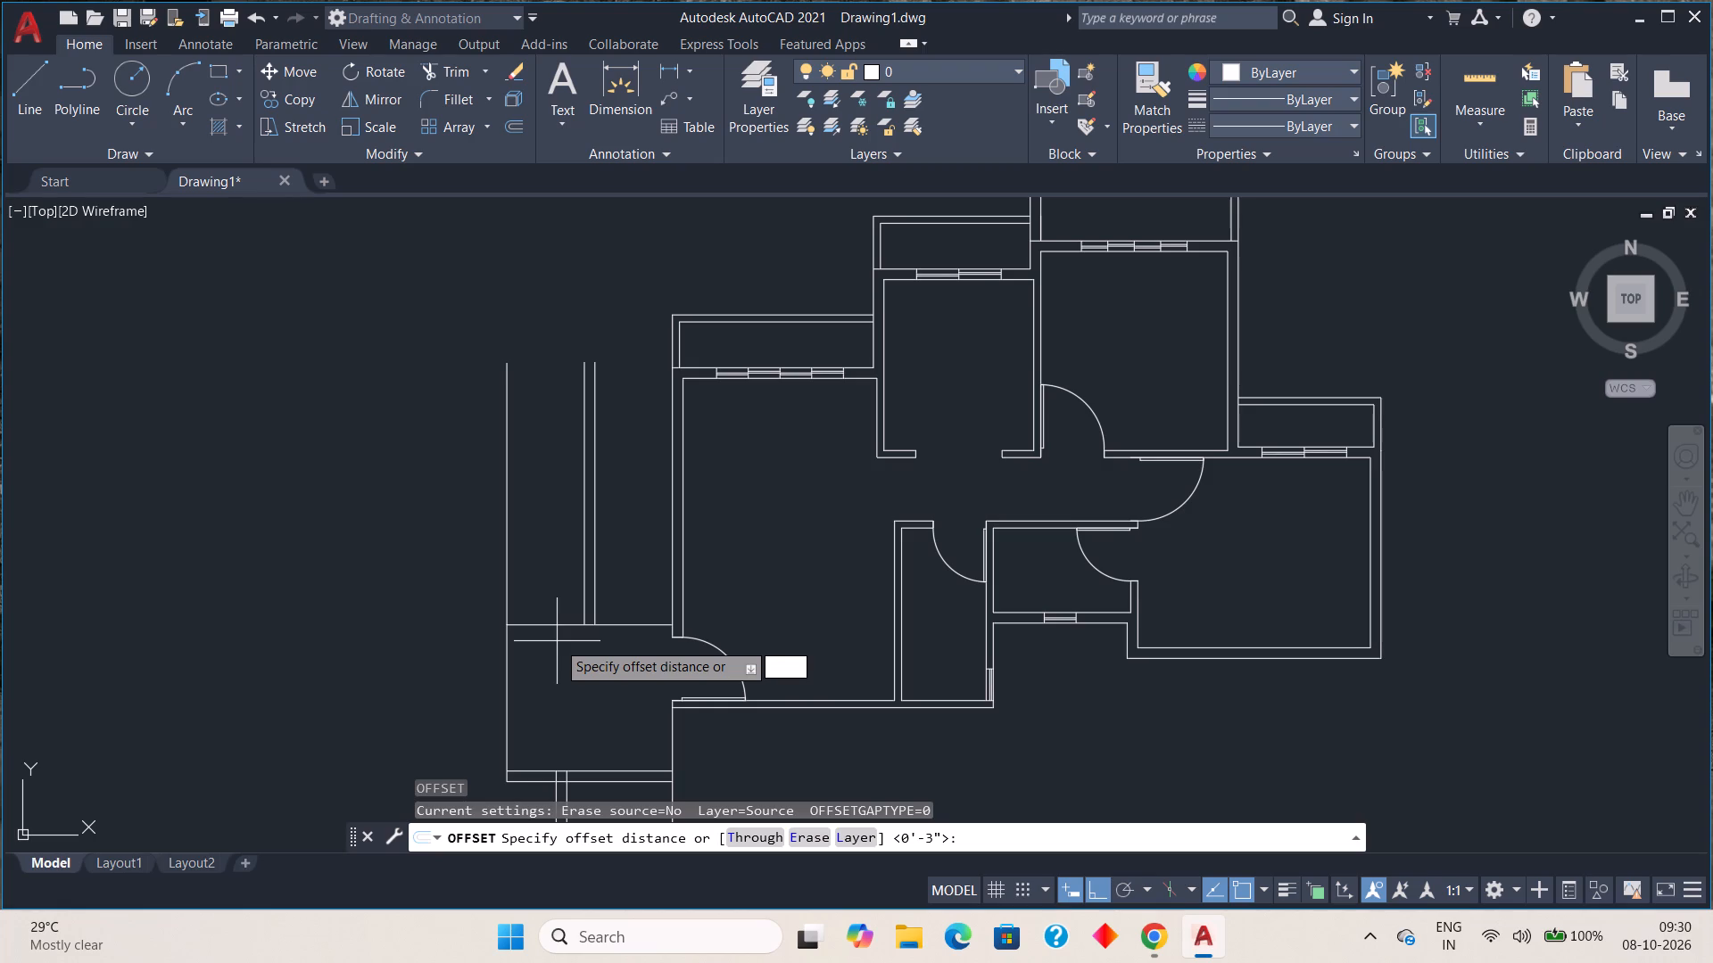
key("1")
key("0")
key("shift+quotedbl")
key("Return")
left_click(557, 625)
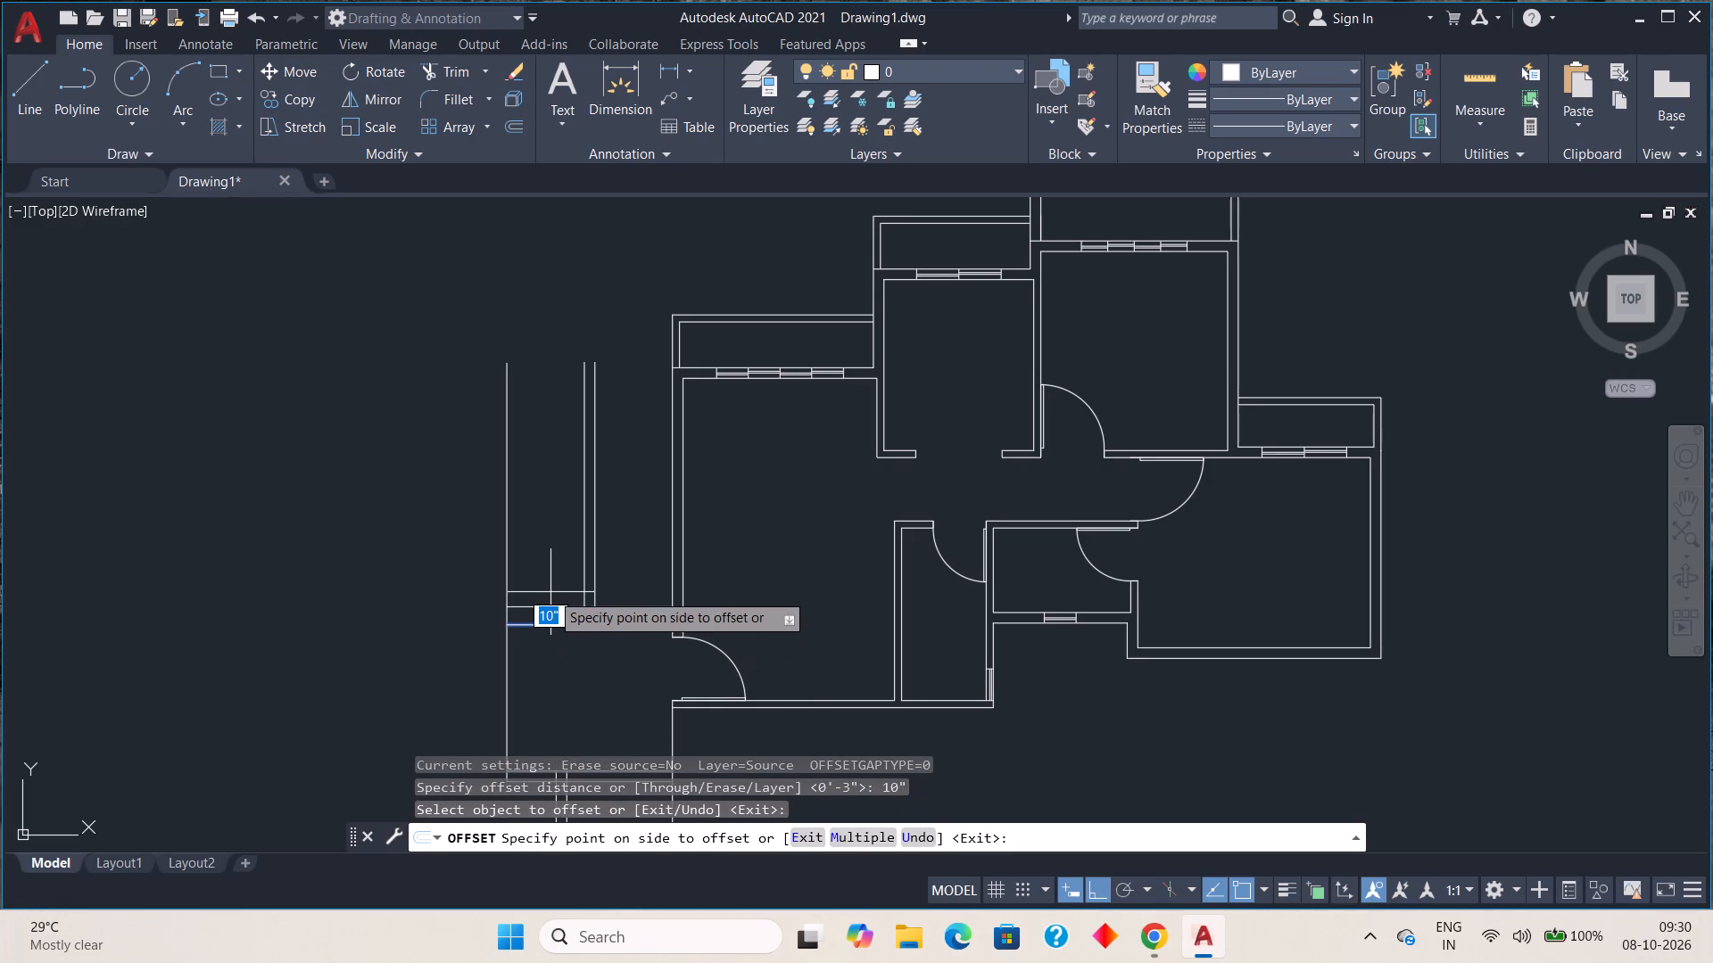
left_click(550, 591)
left_click(549, 604)
left_click(540, 565)
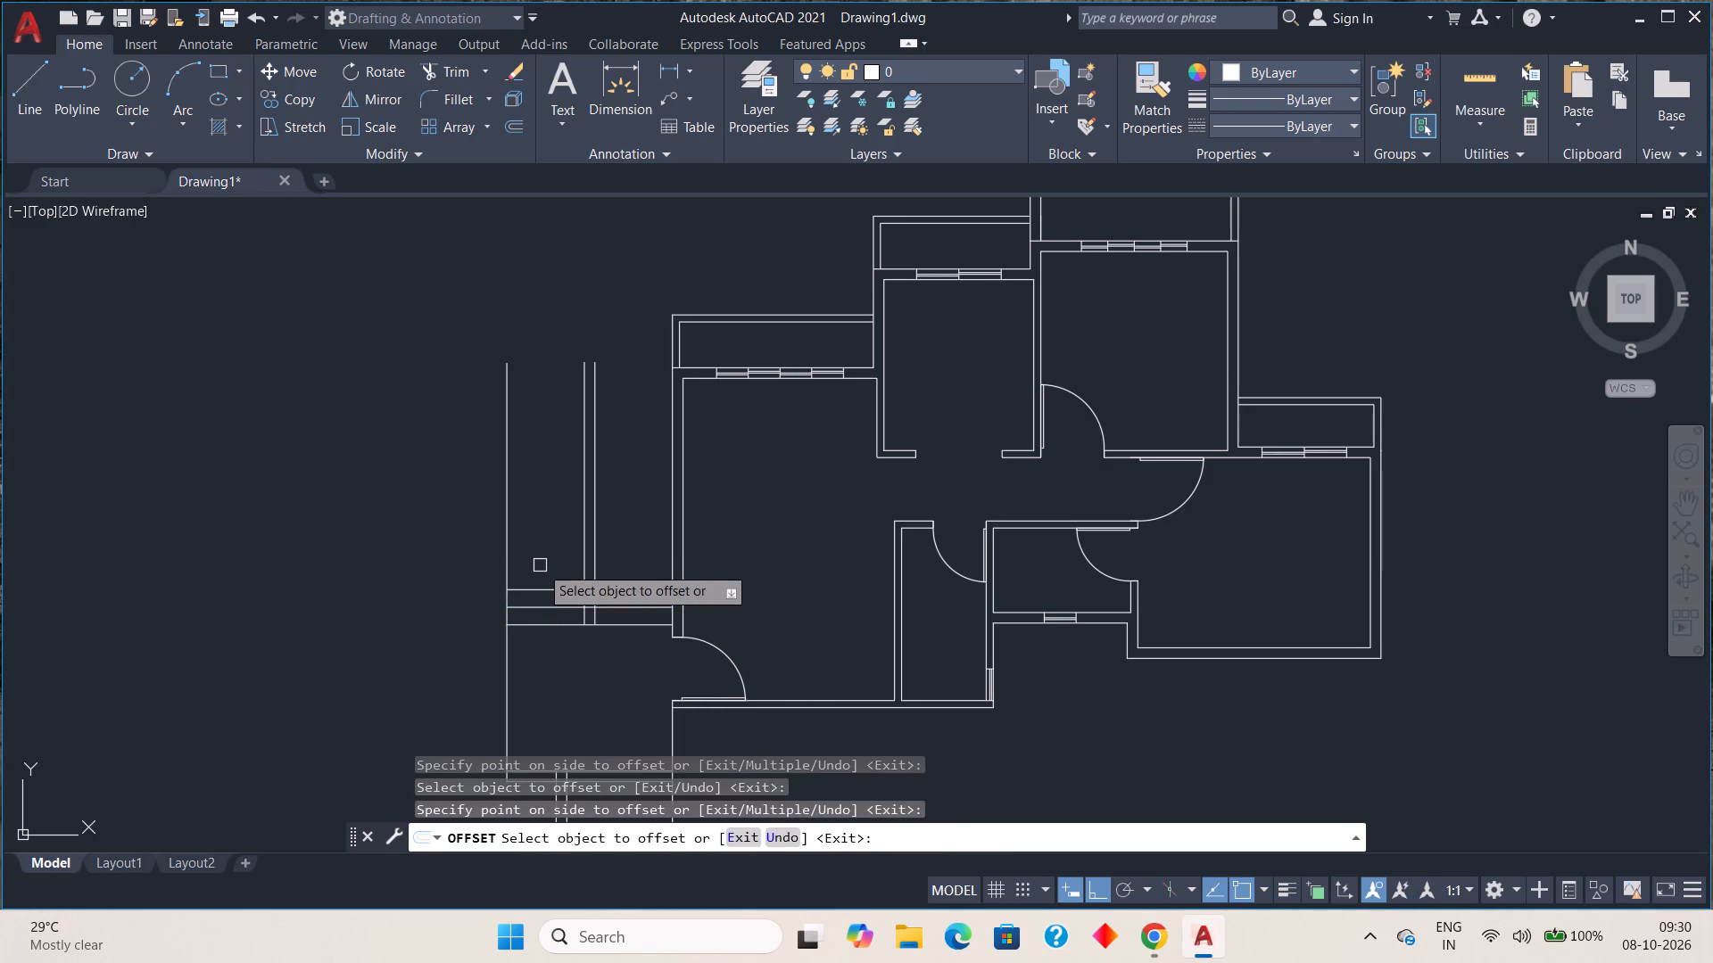
left_click(542, 587)
left_click(537, 547)
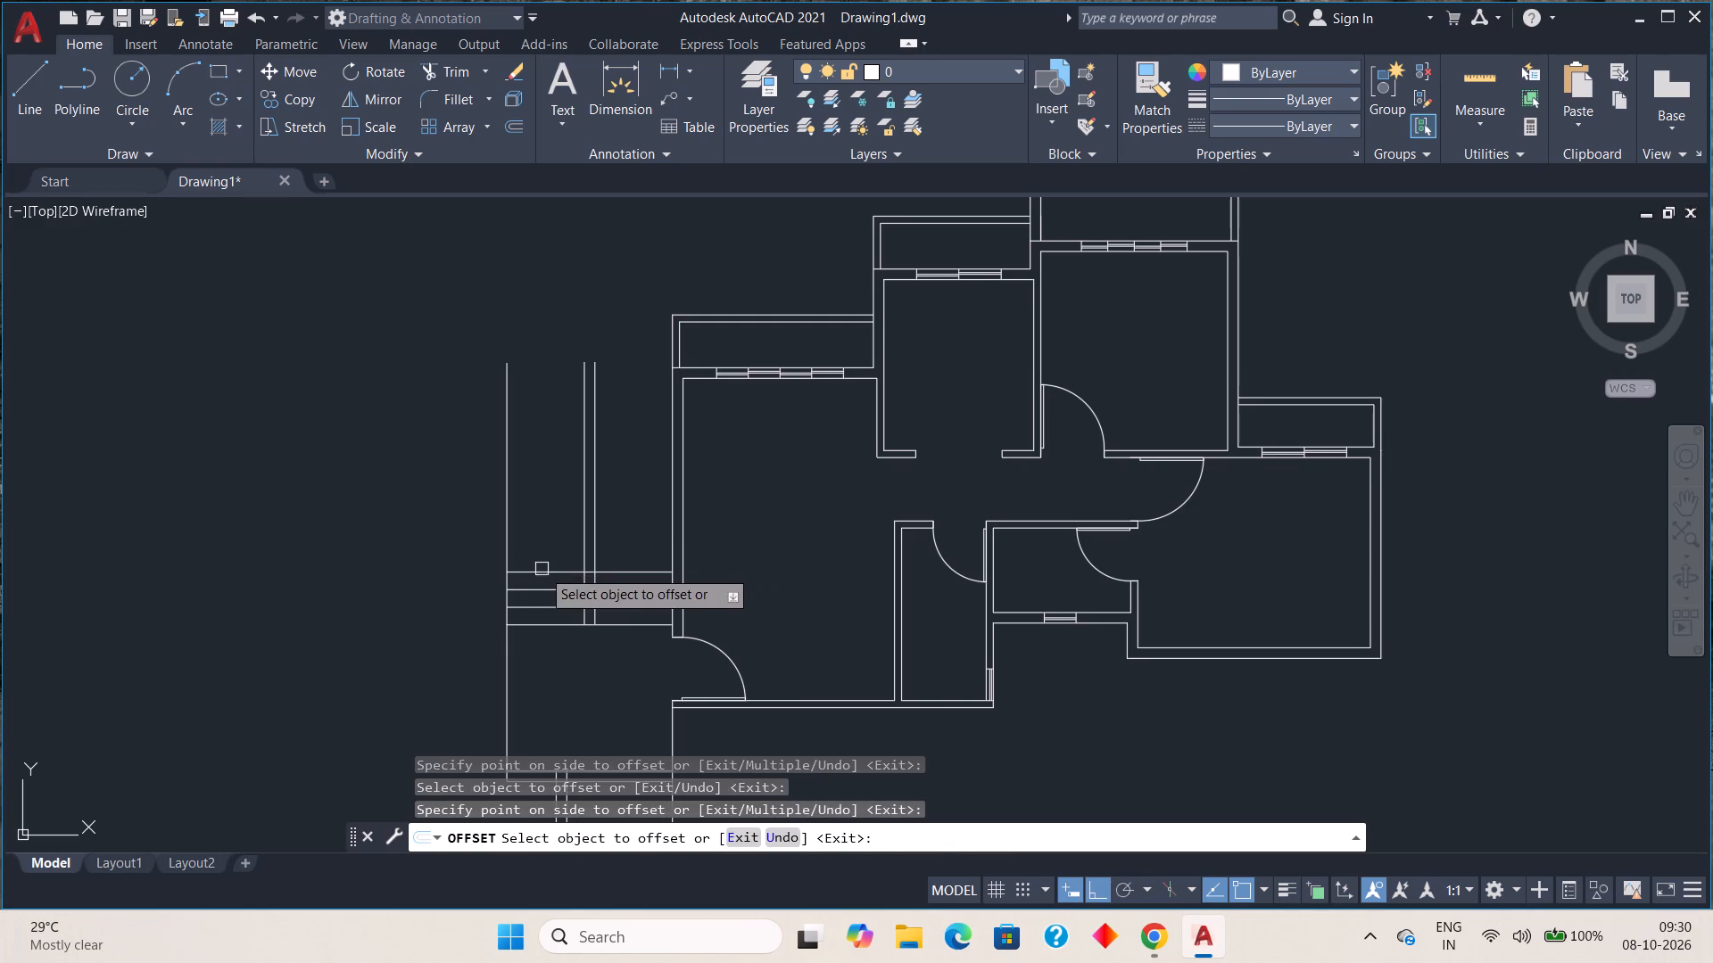
left_click(542, 569)
left_click(540, 520)
left_click(542, 556)
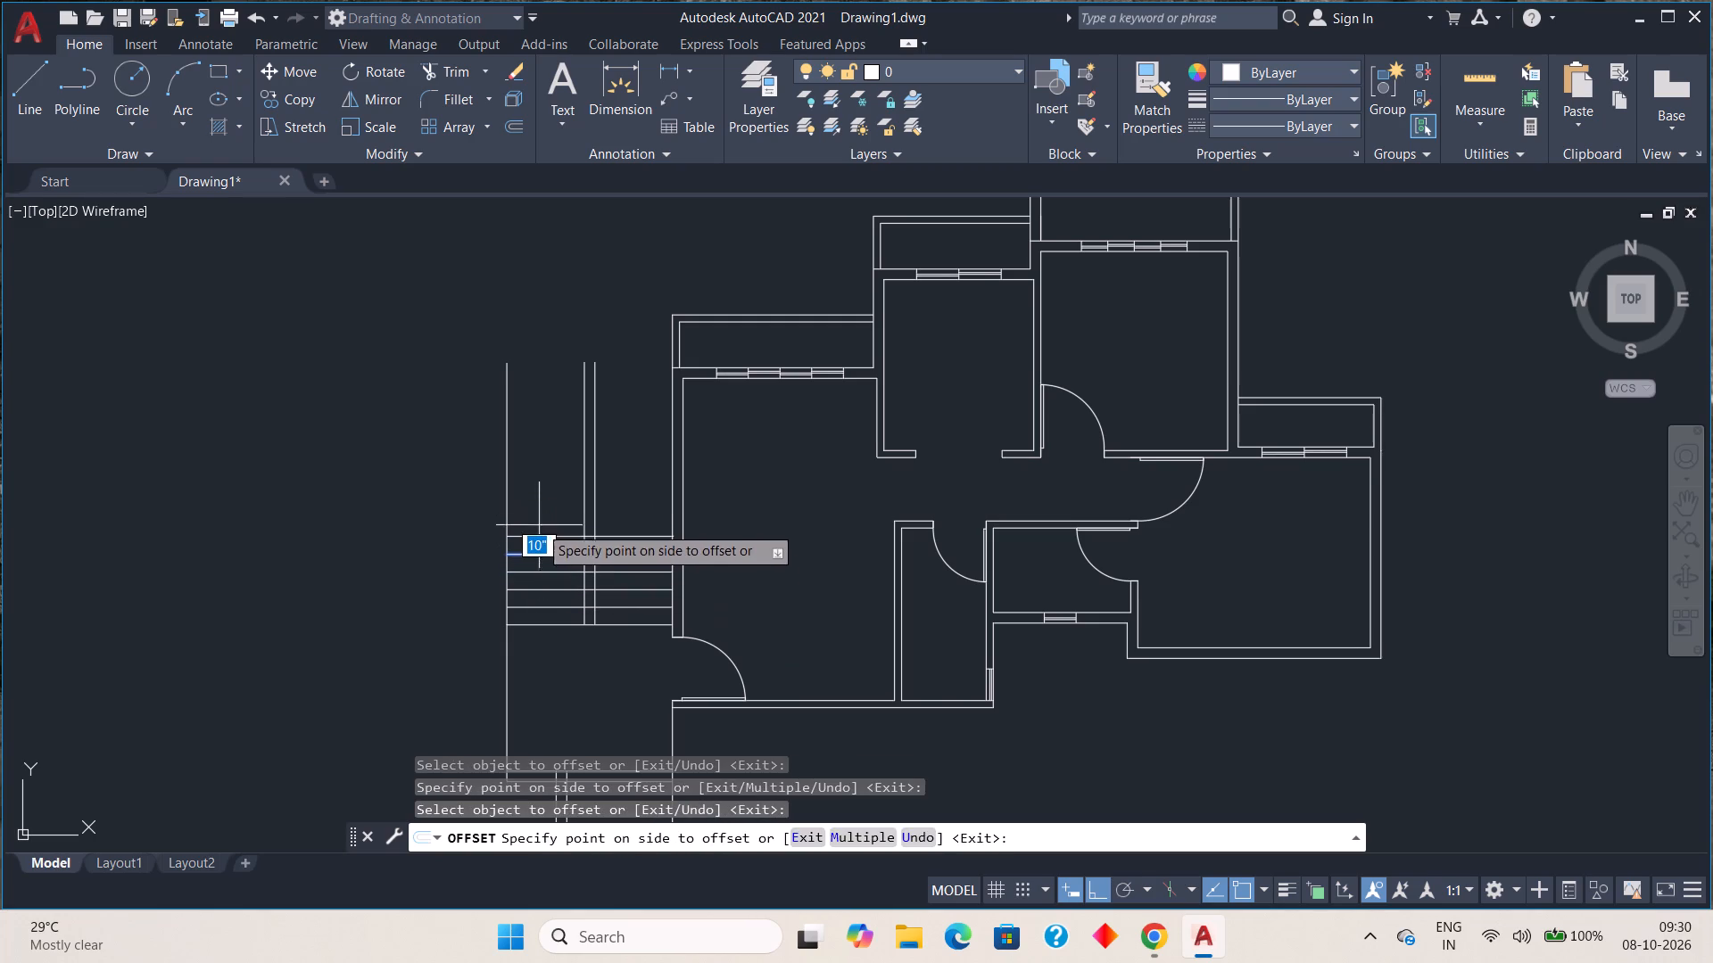
left_click(541, 510)
left_click(544, 534)
left_click(542, 482)
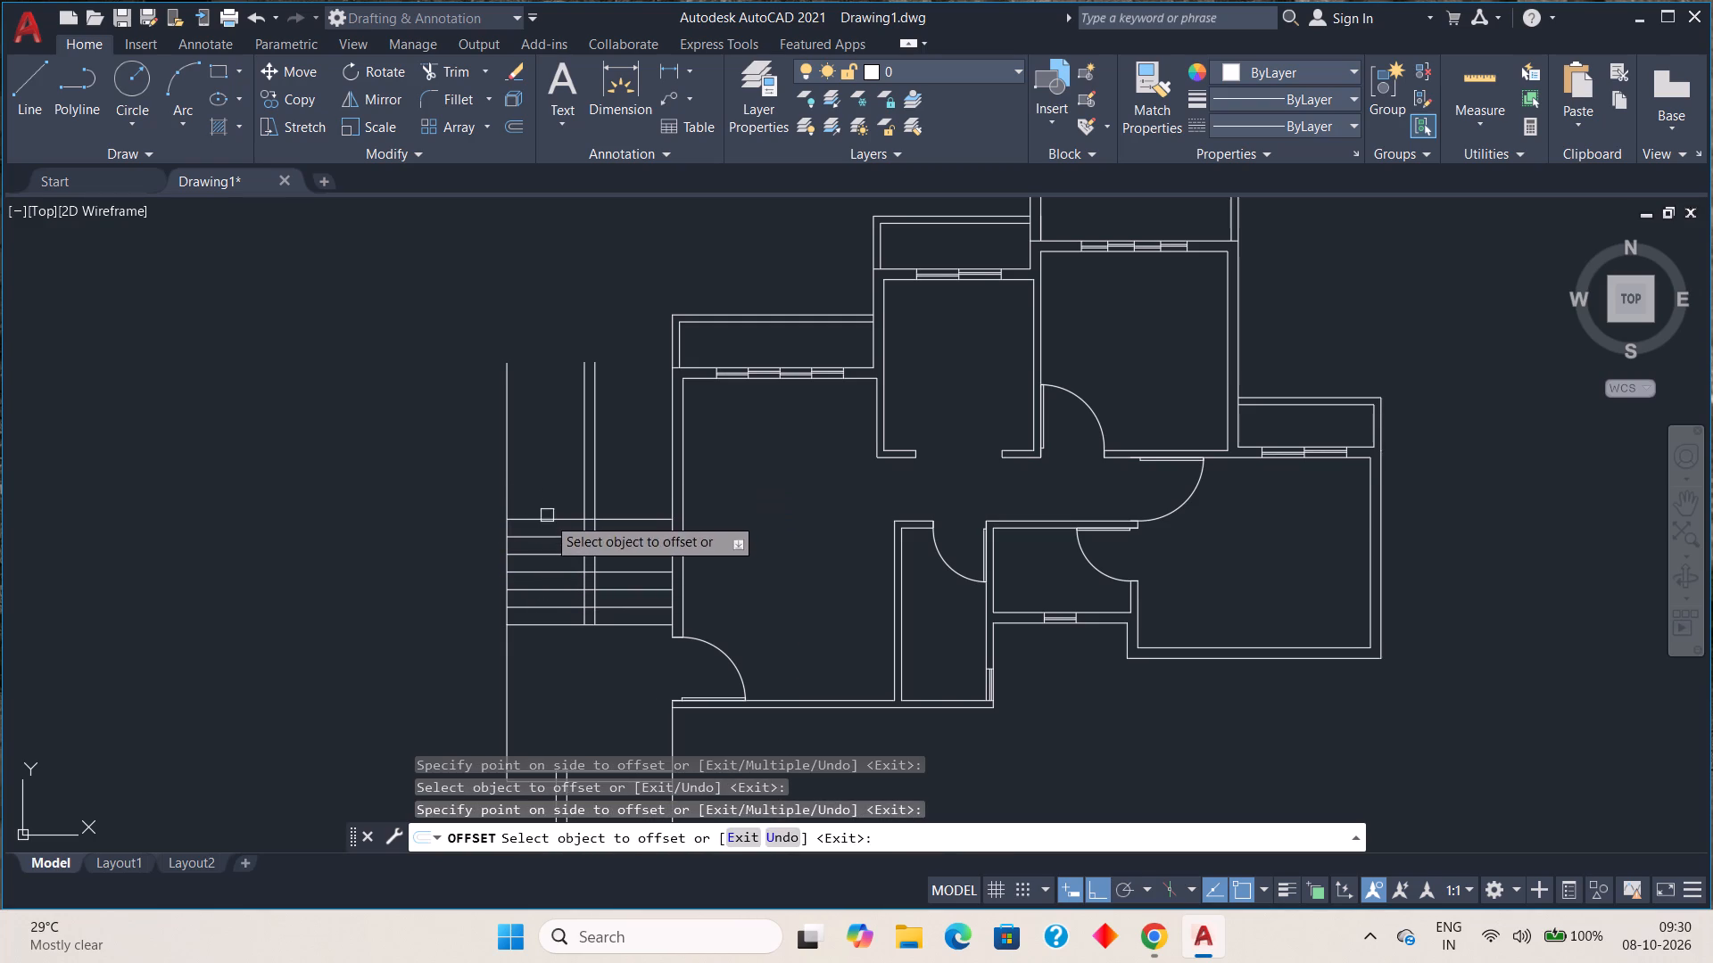
left_click(547, 516)
left_click(547, 470)
left_click(550, 501)
left_click(550, 452)
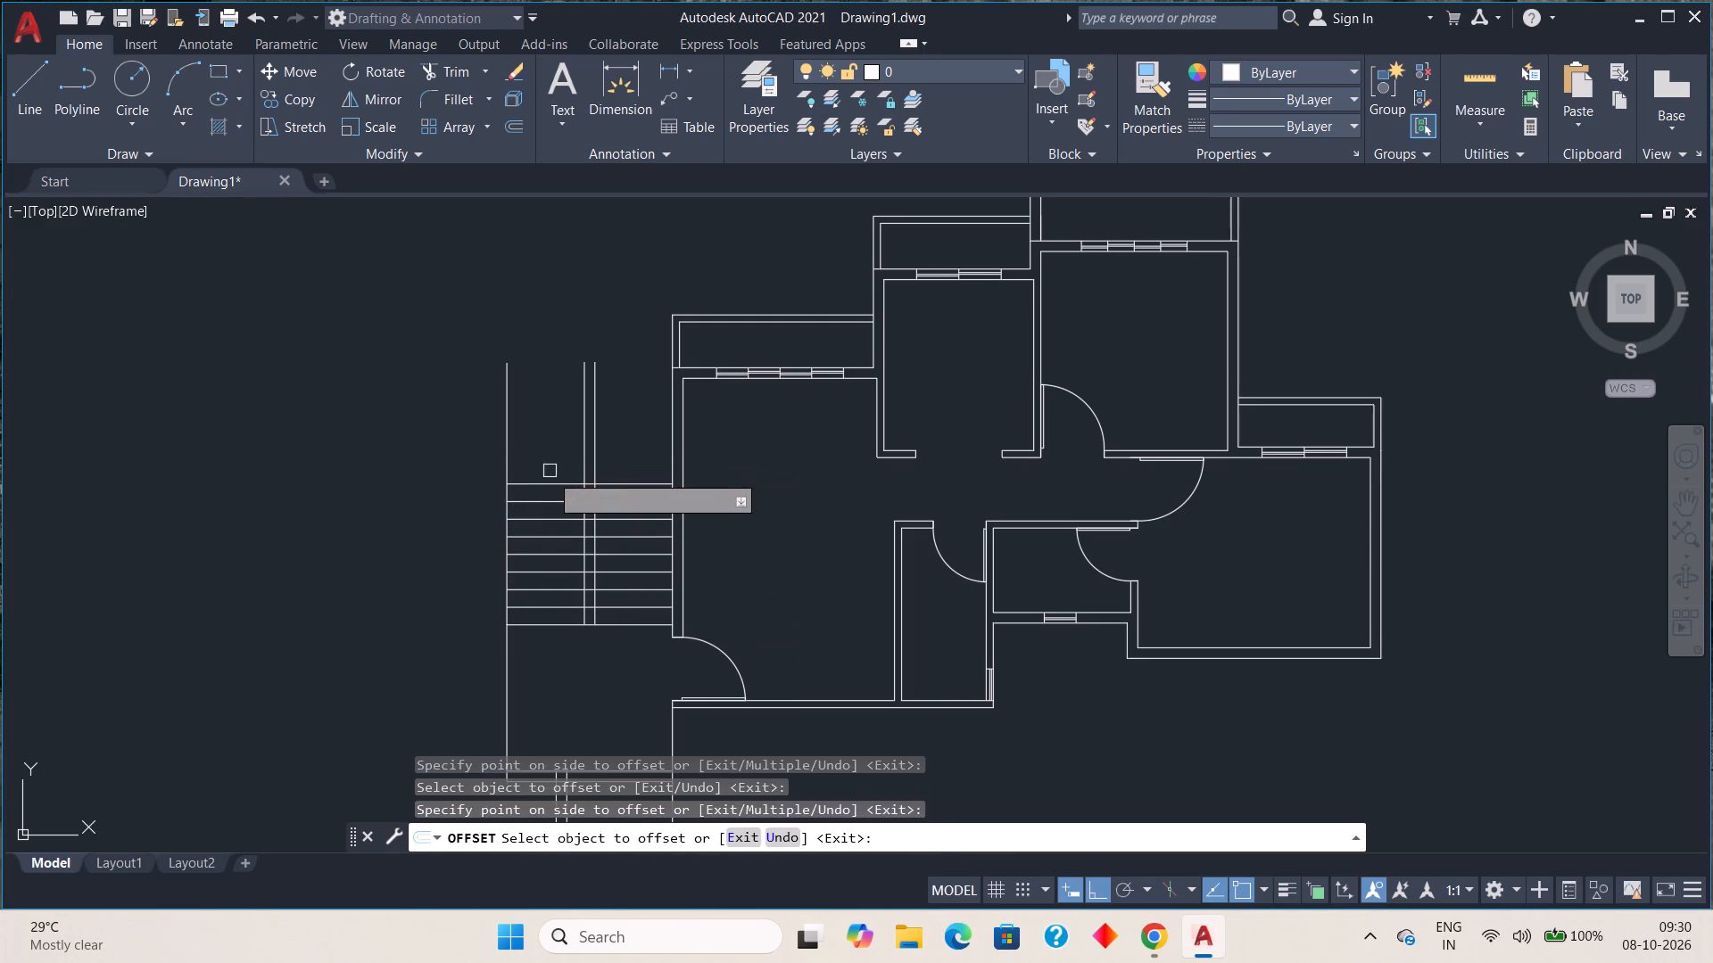
left_click(551, 481)
left_click(549, 404)
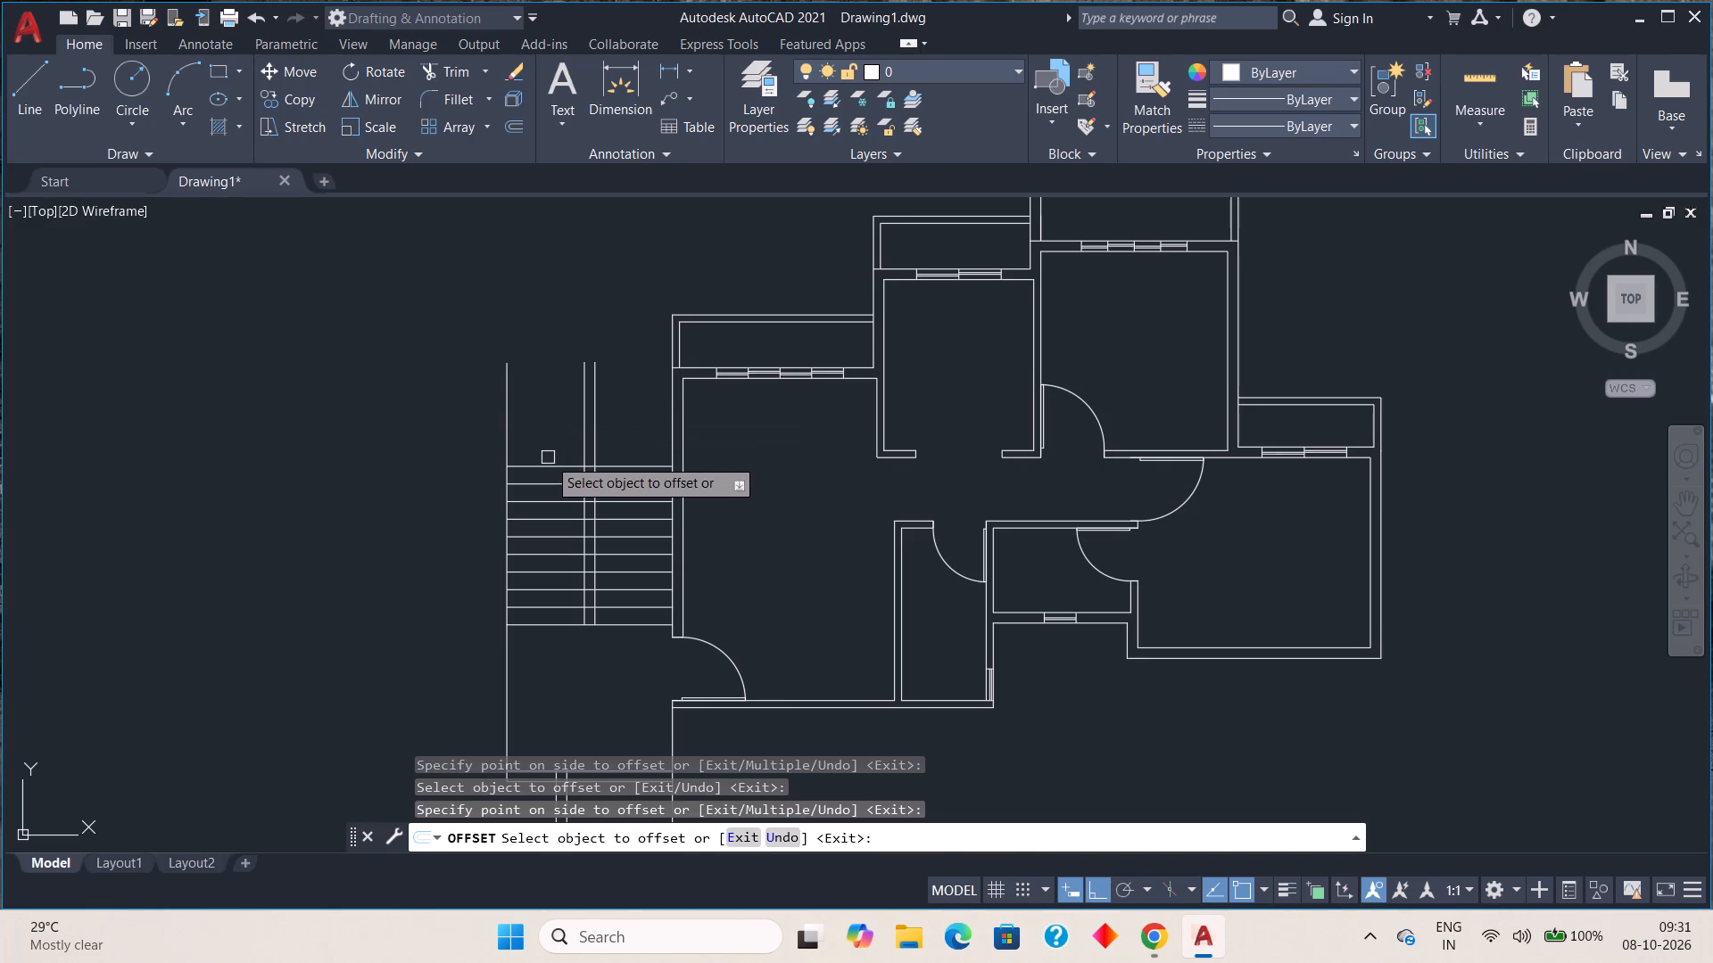
left_click(548, 462)
left_click(547, 425)
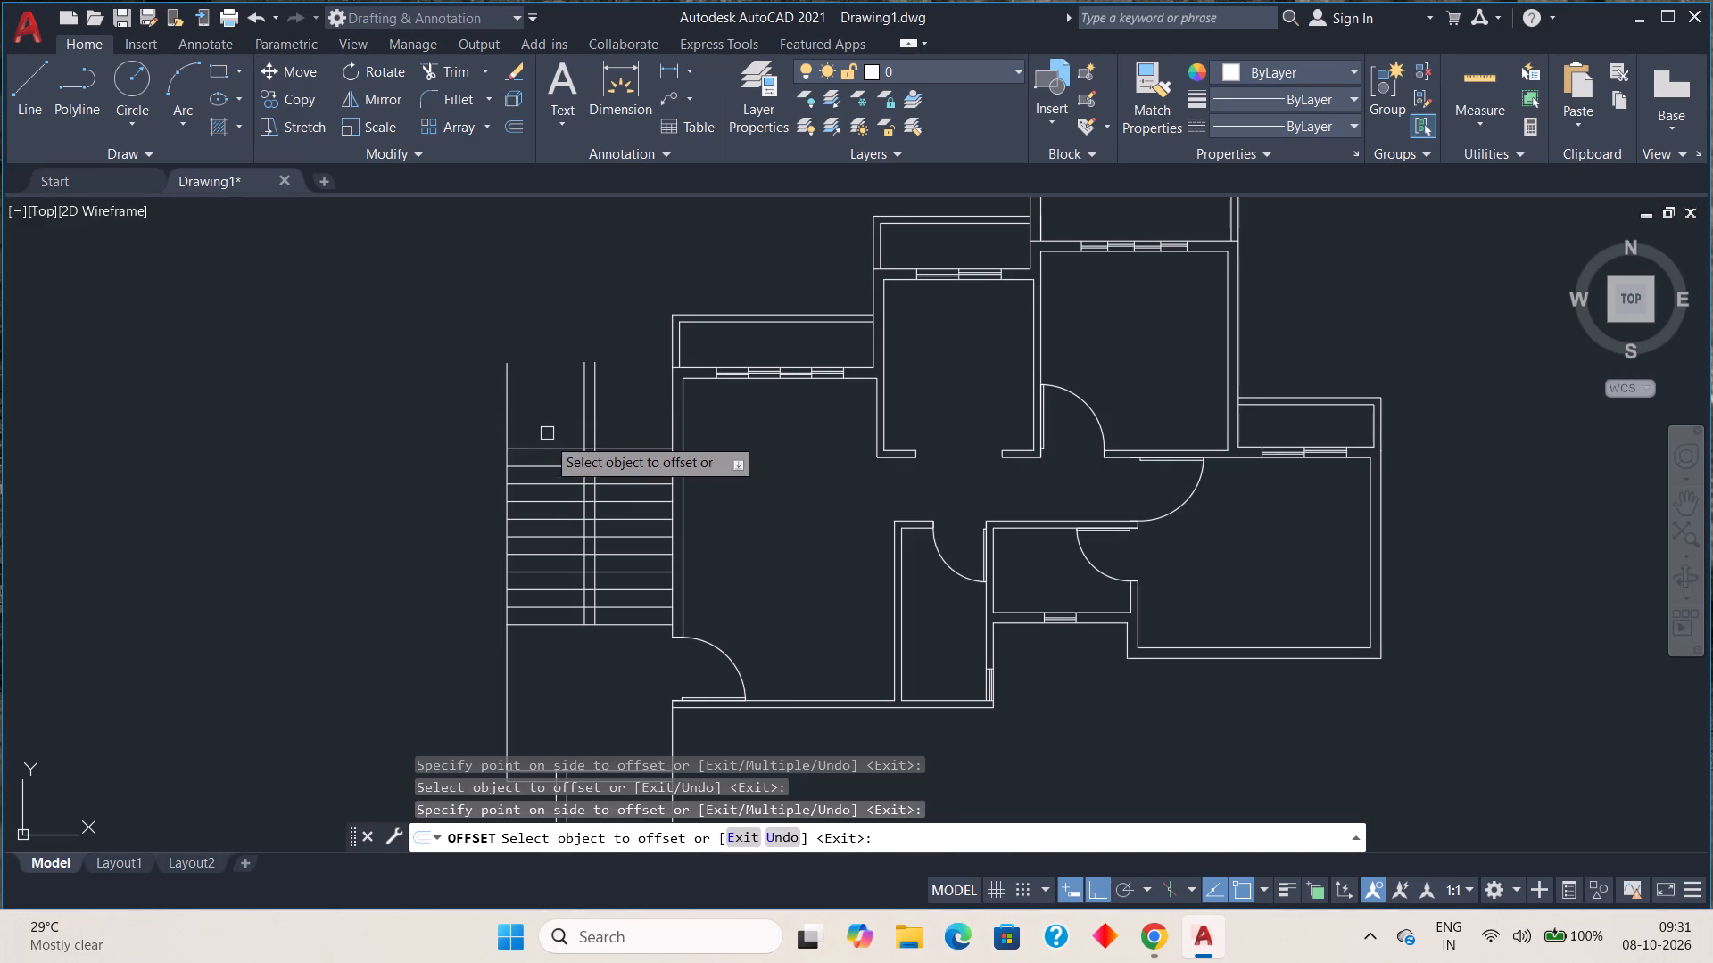
key("Escape")
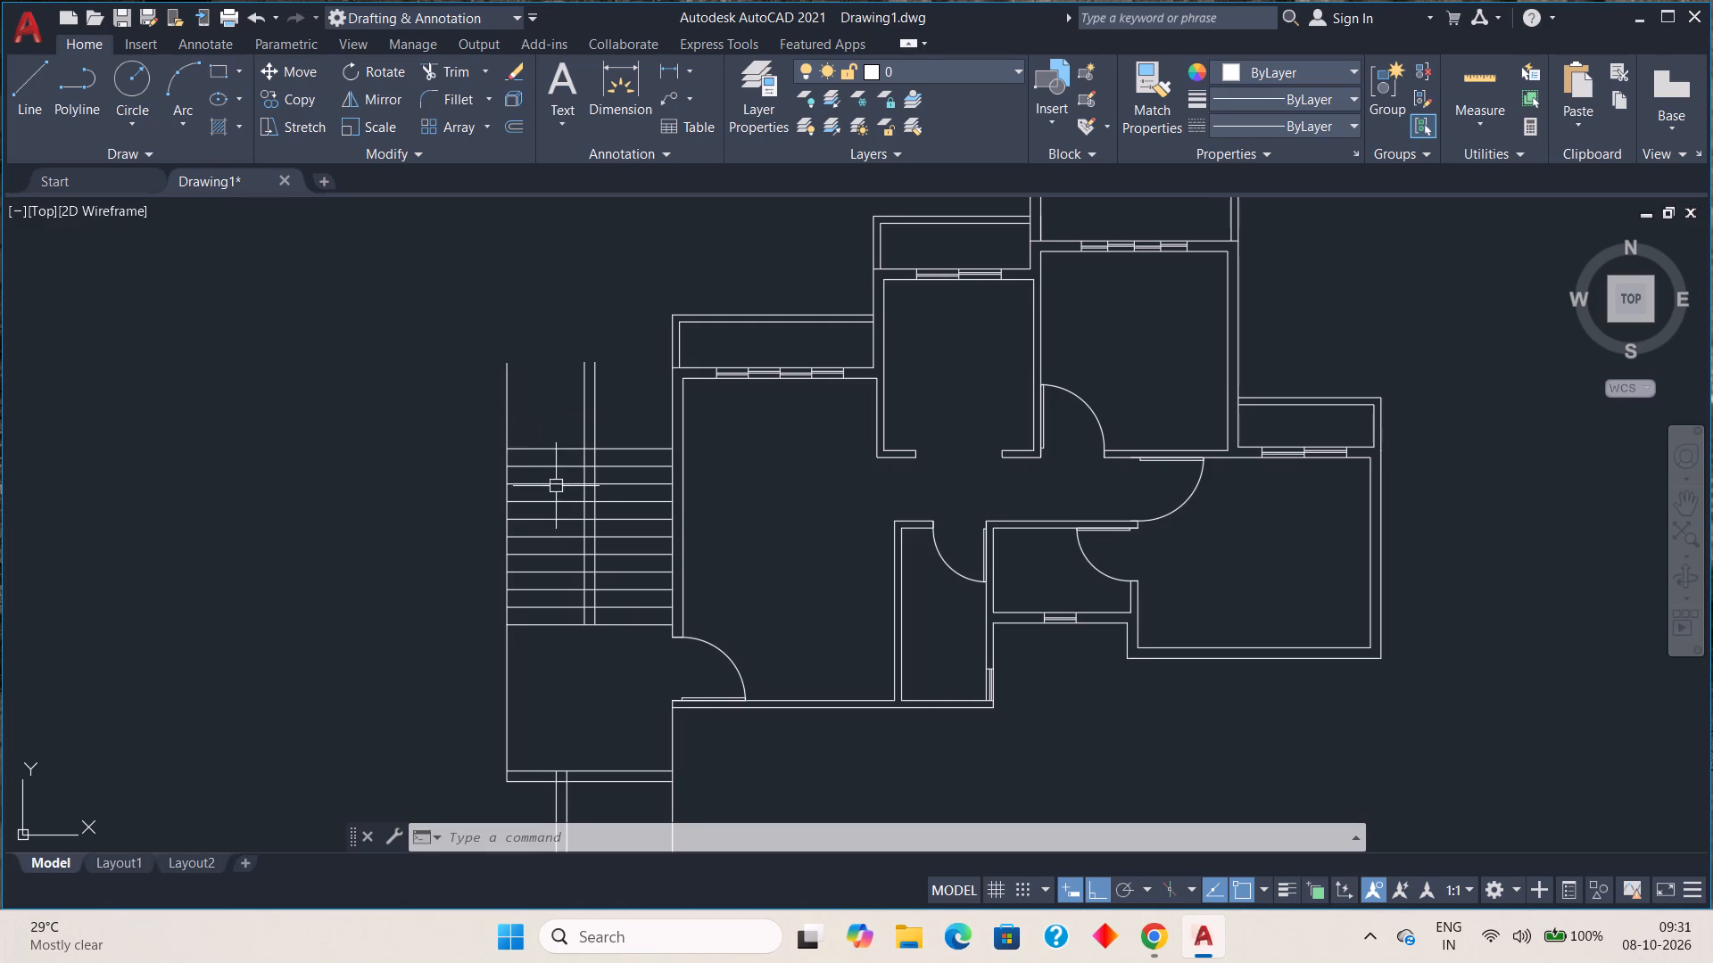
Examine the overall floor plan, including the staircase, the entrance lobby and the space south of it.
scroll(565, 505, "down", 2)
middle_click_drag(658, 499, 657, 549)
scroll(655, 547, "up", 2)
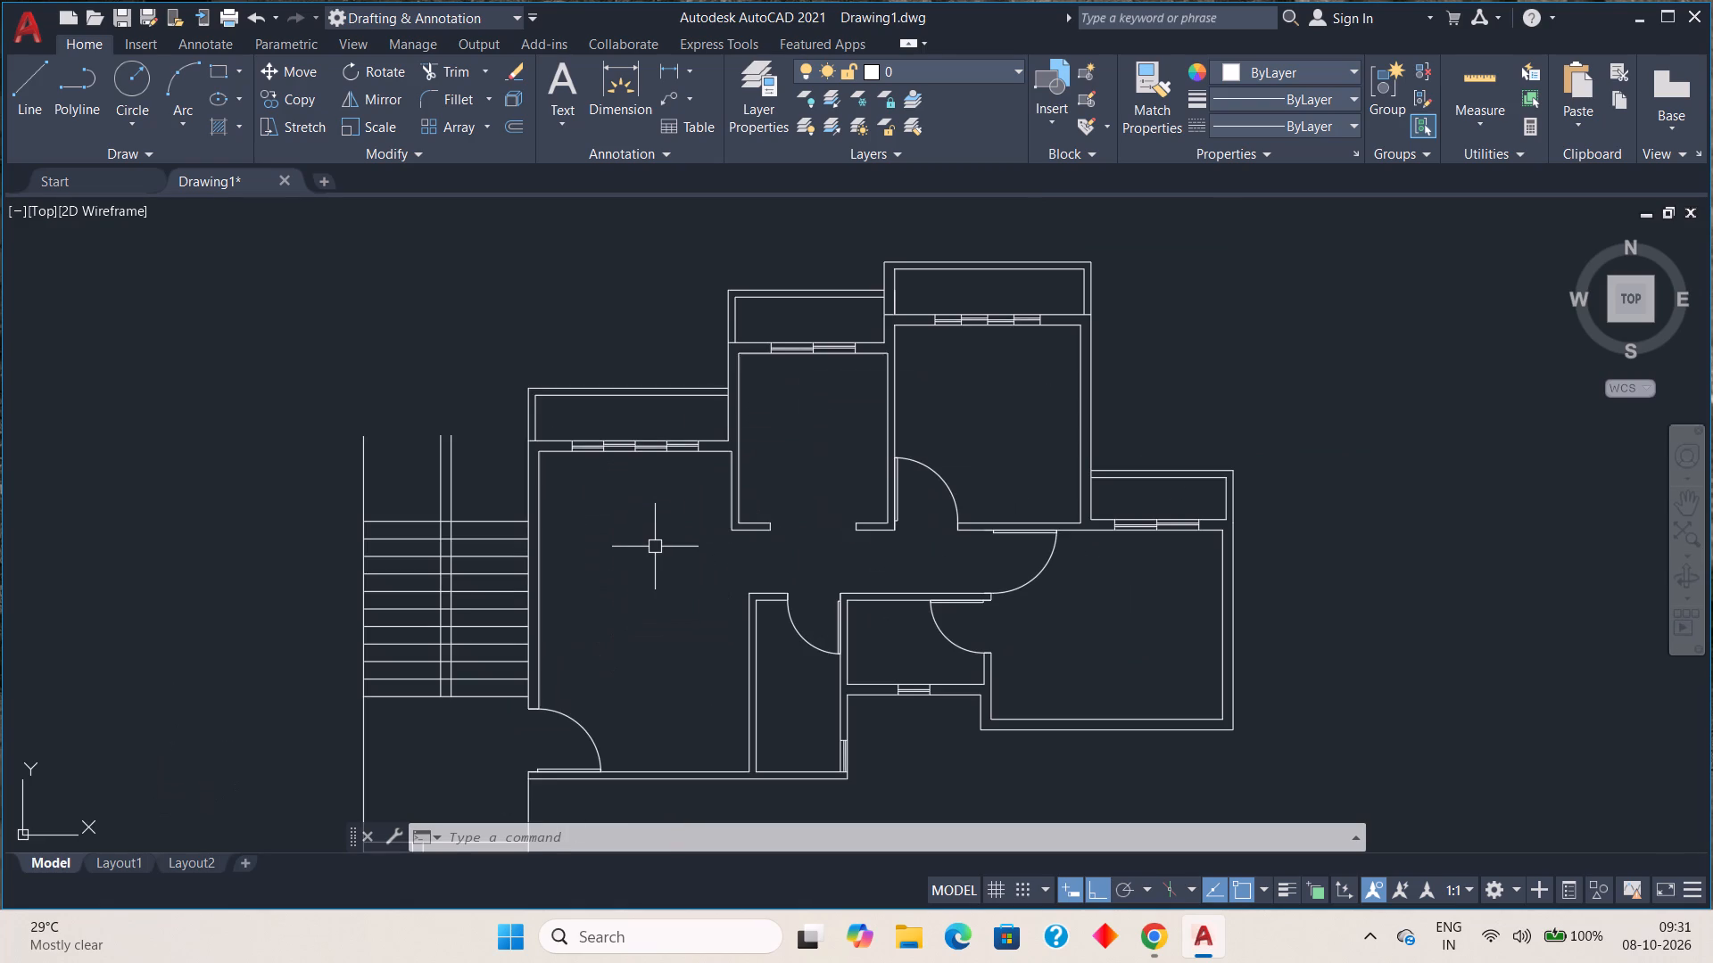
middle_click_drag(651, 562, 647, 493)
scroll(640, 503, "down", 1)
middle_click_drag(633, 513, 640, 521)
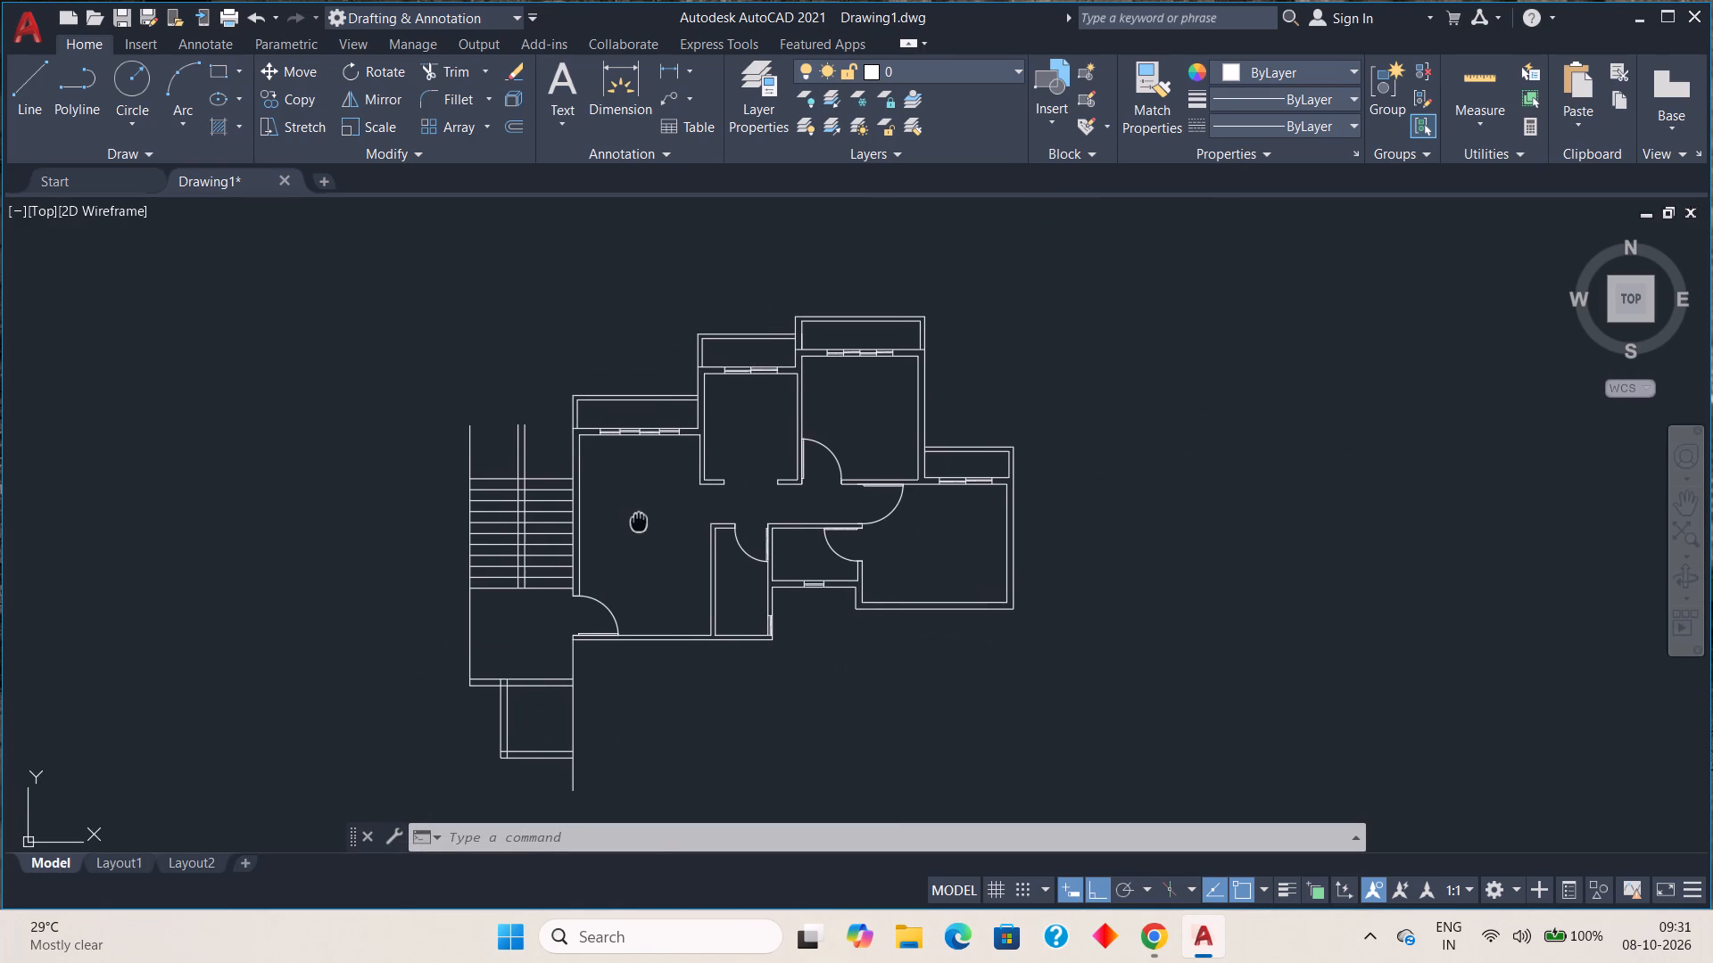
middle_click_drag(640, 521, 665, 520)
scroll(663, 515, "up", 1)
scroll(663, 516, "down", 1)
middle_click(663, 517)
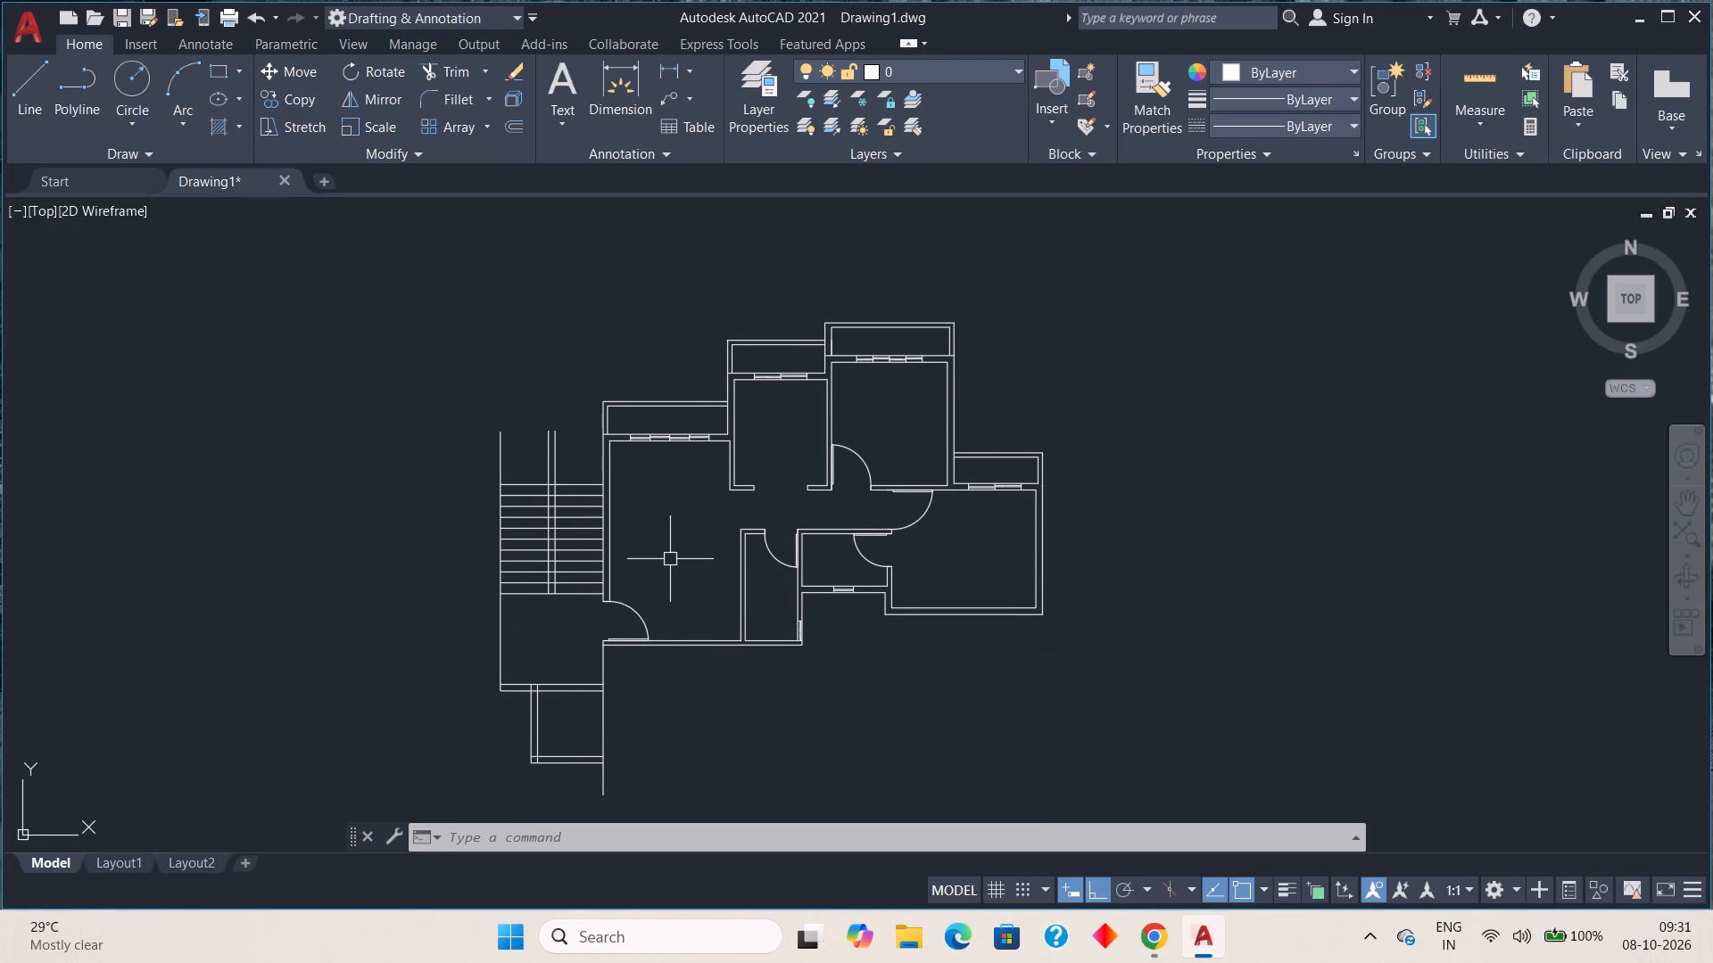
middle_click_drag(675, 755, 681, 669)
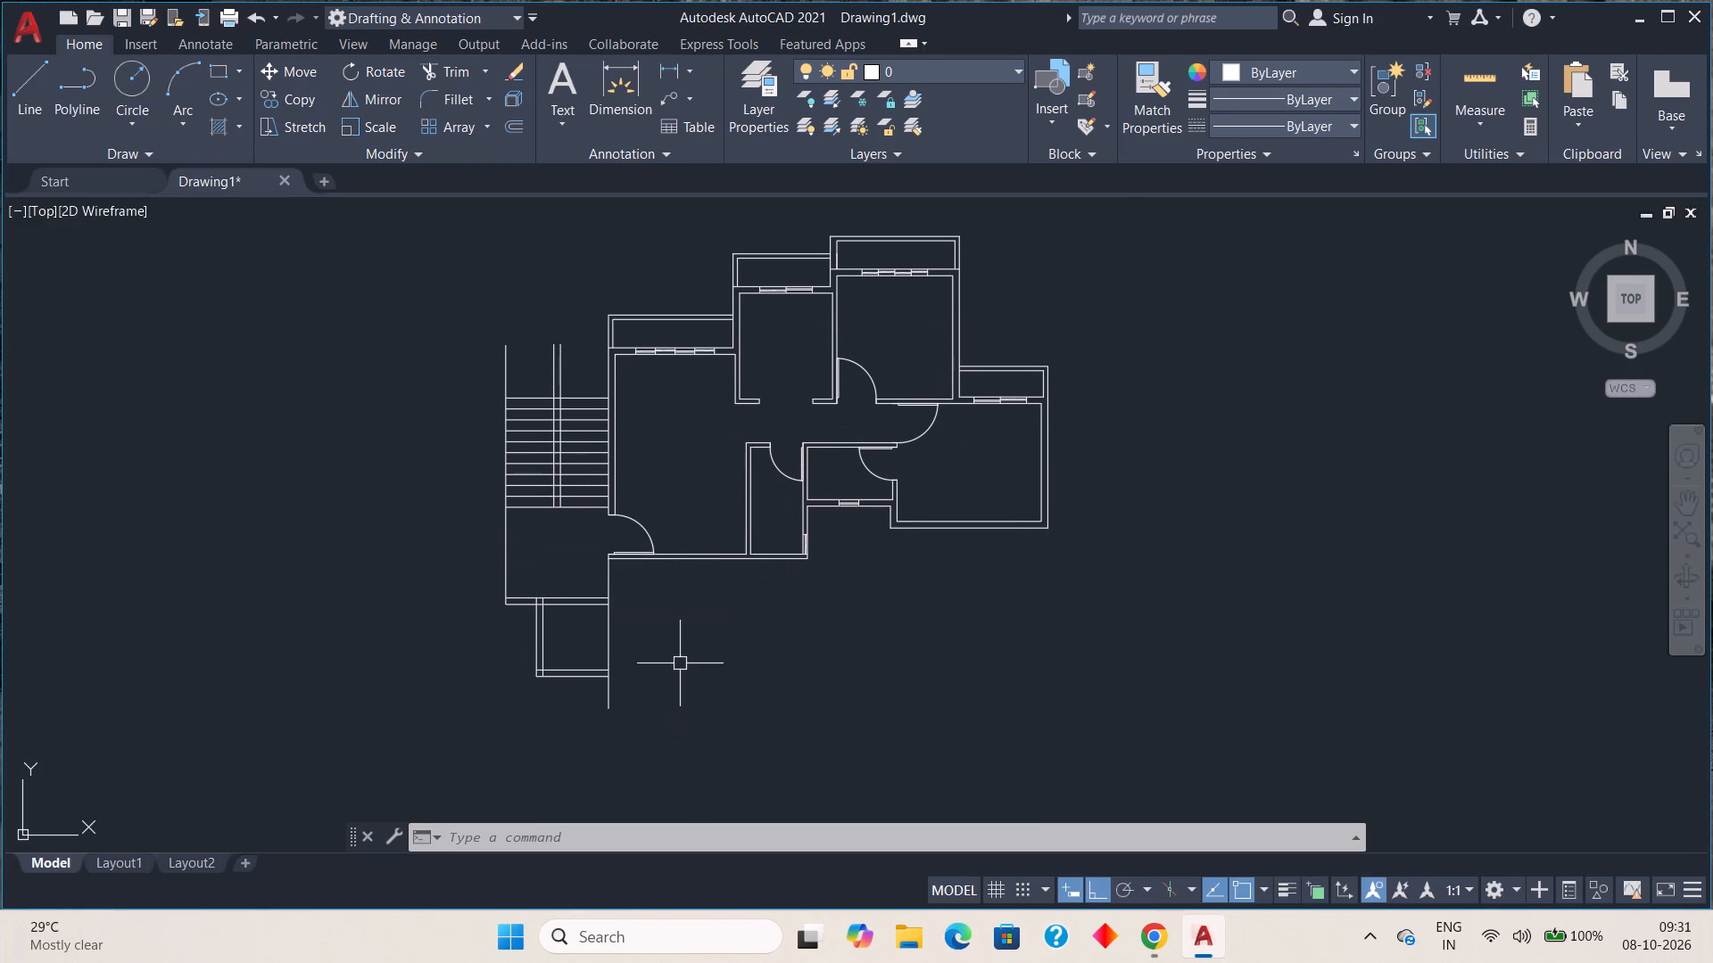
scroll(675, 638, "up", 1)
scroll(677, 621, "down", 1)
middle_click_drag(678, 631, 682, 663)
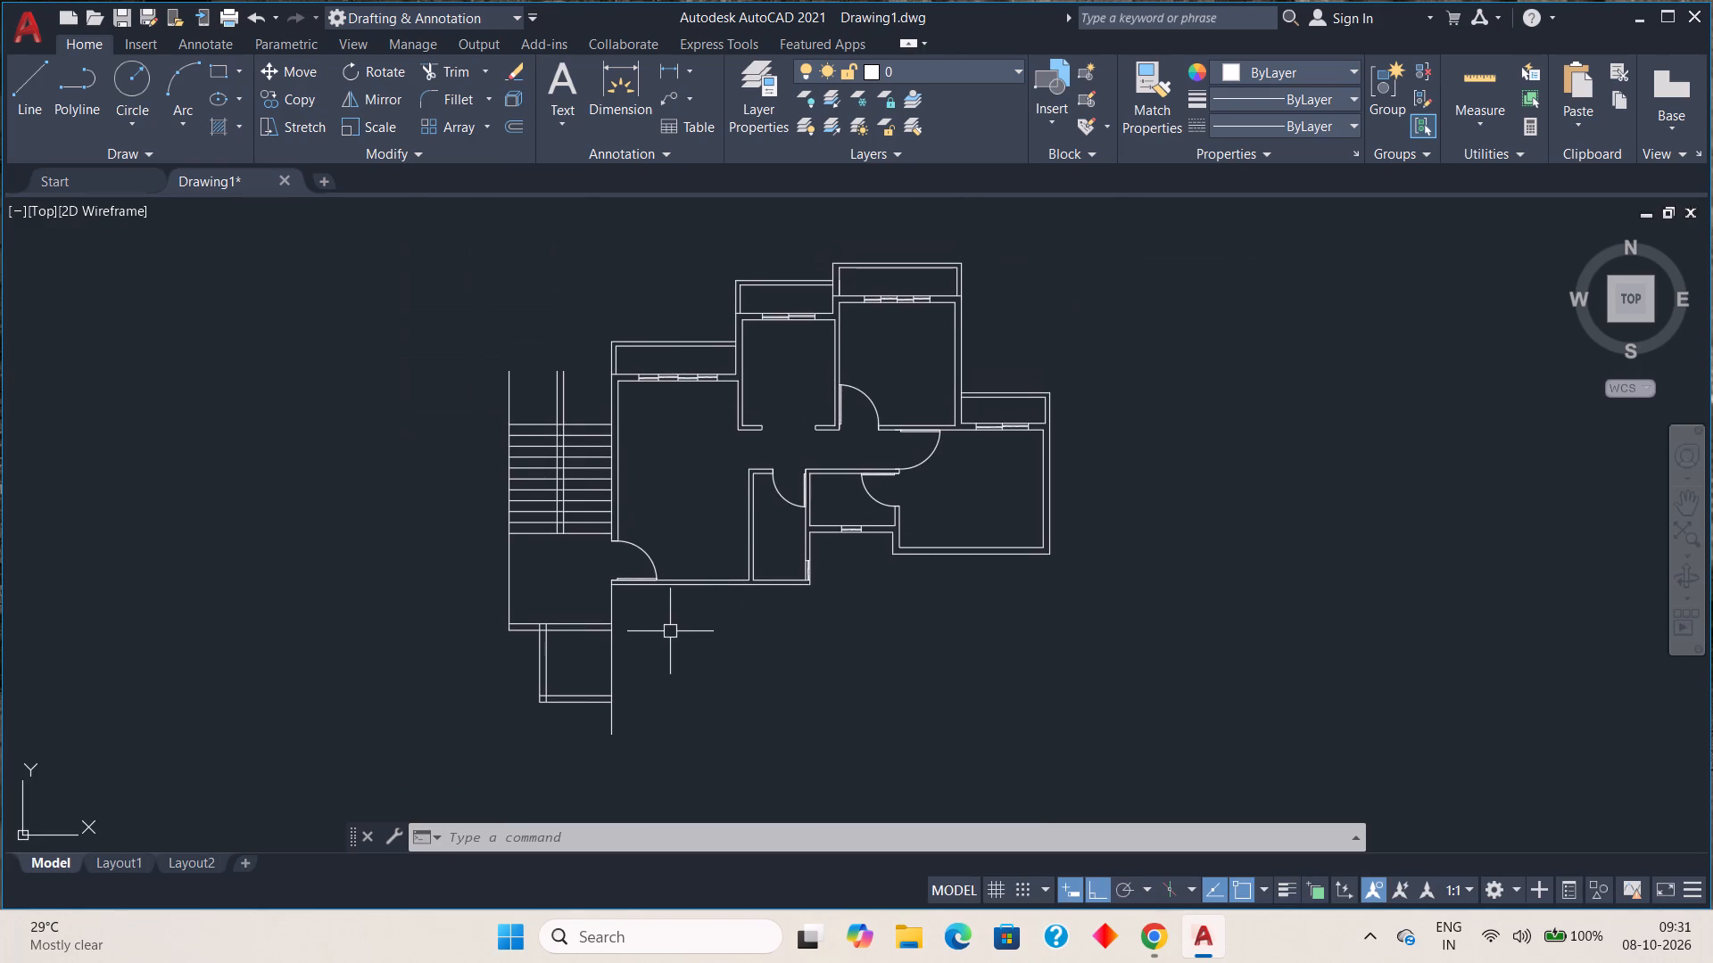
middle_click_drag(673, 648, 676, 662)
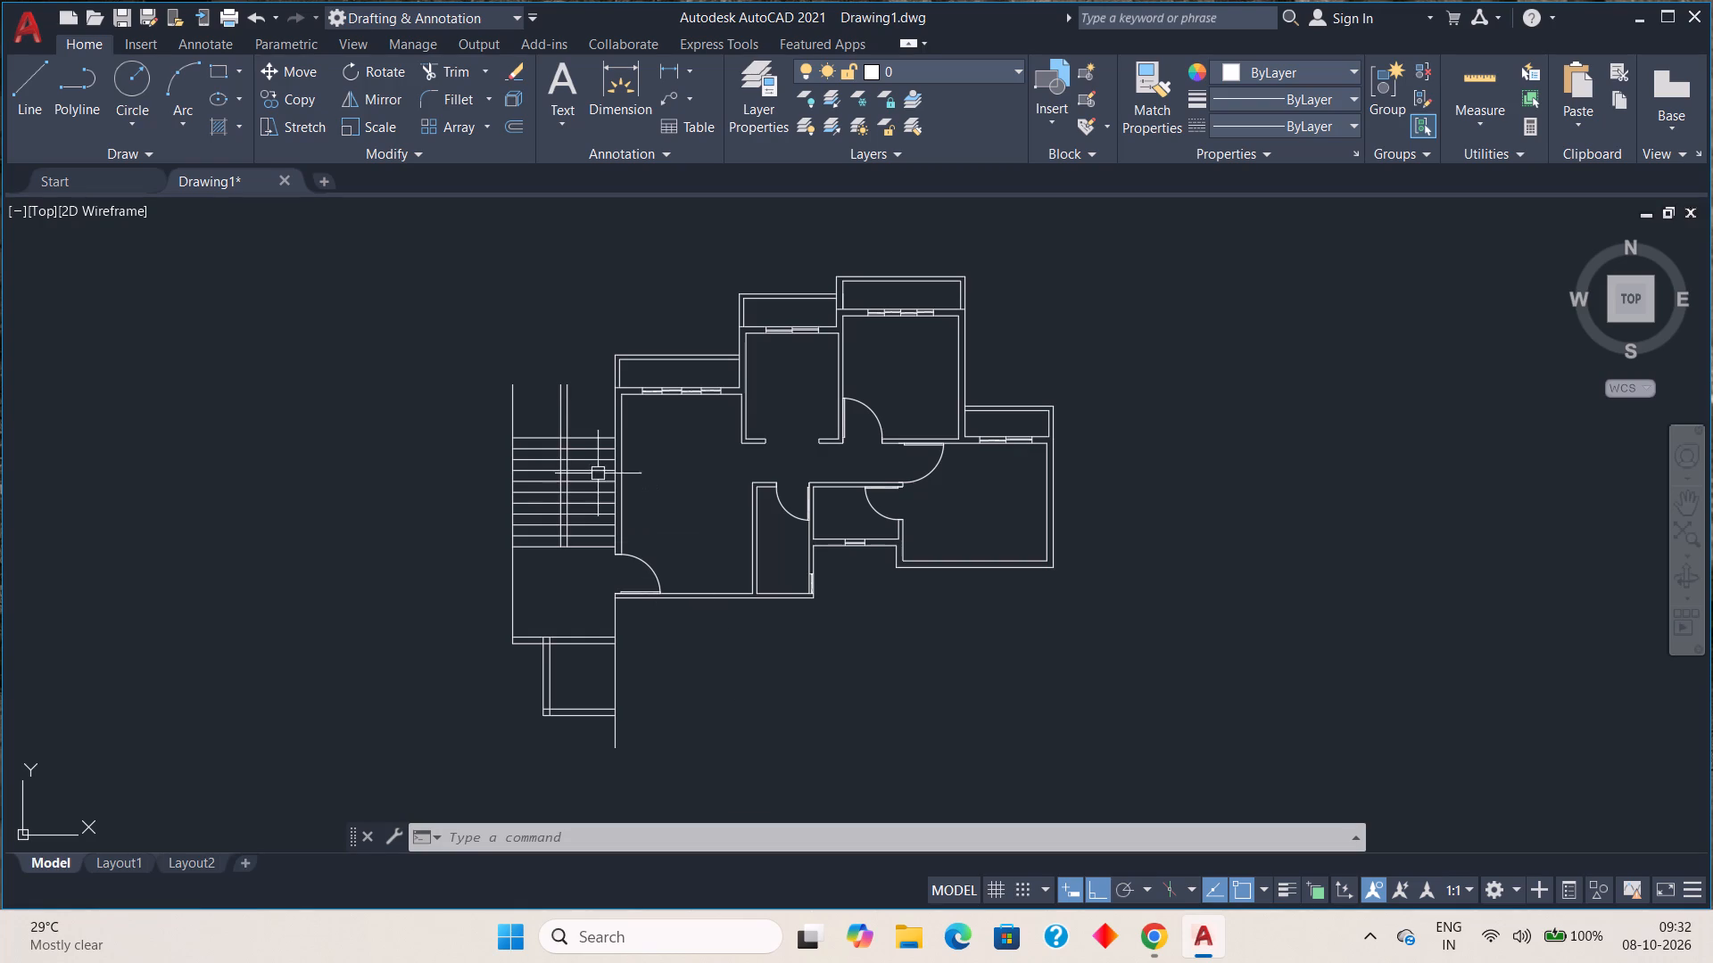
middle_click_drag(585, 426, 583, 517)
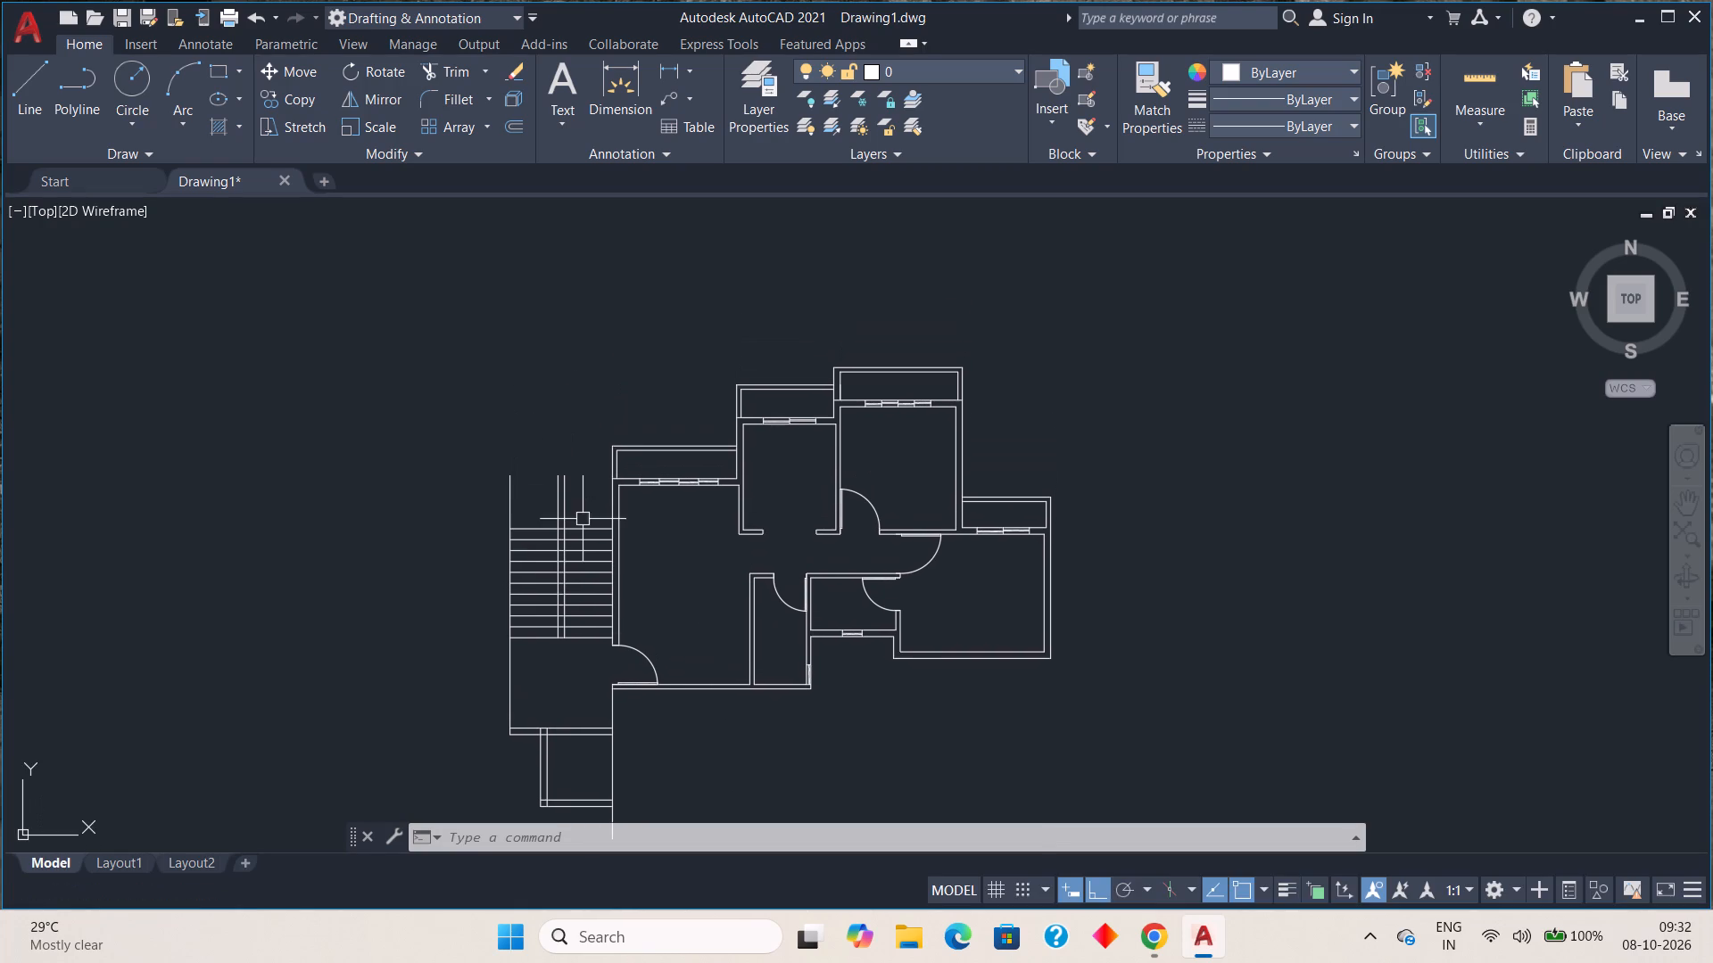
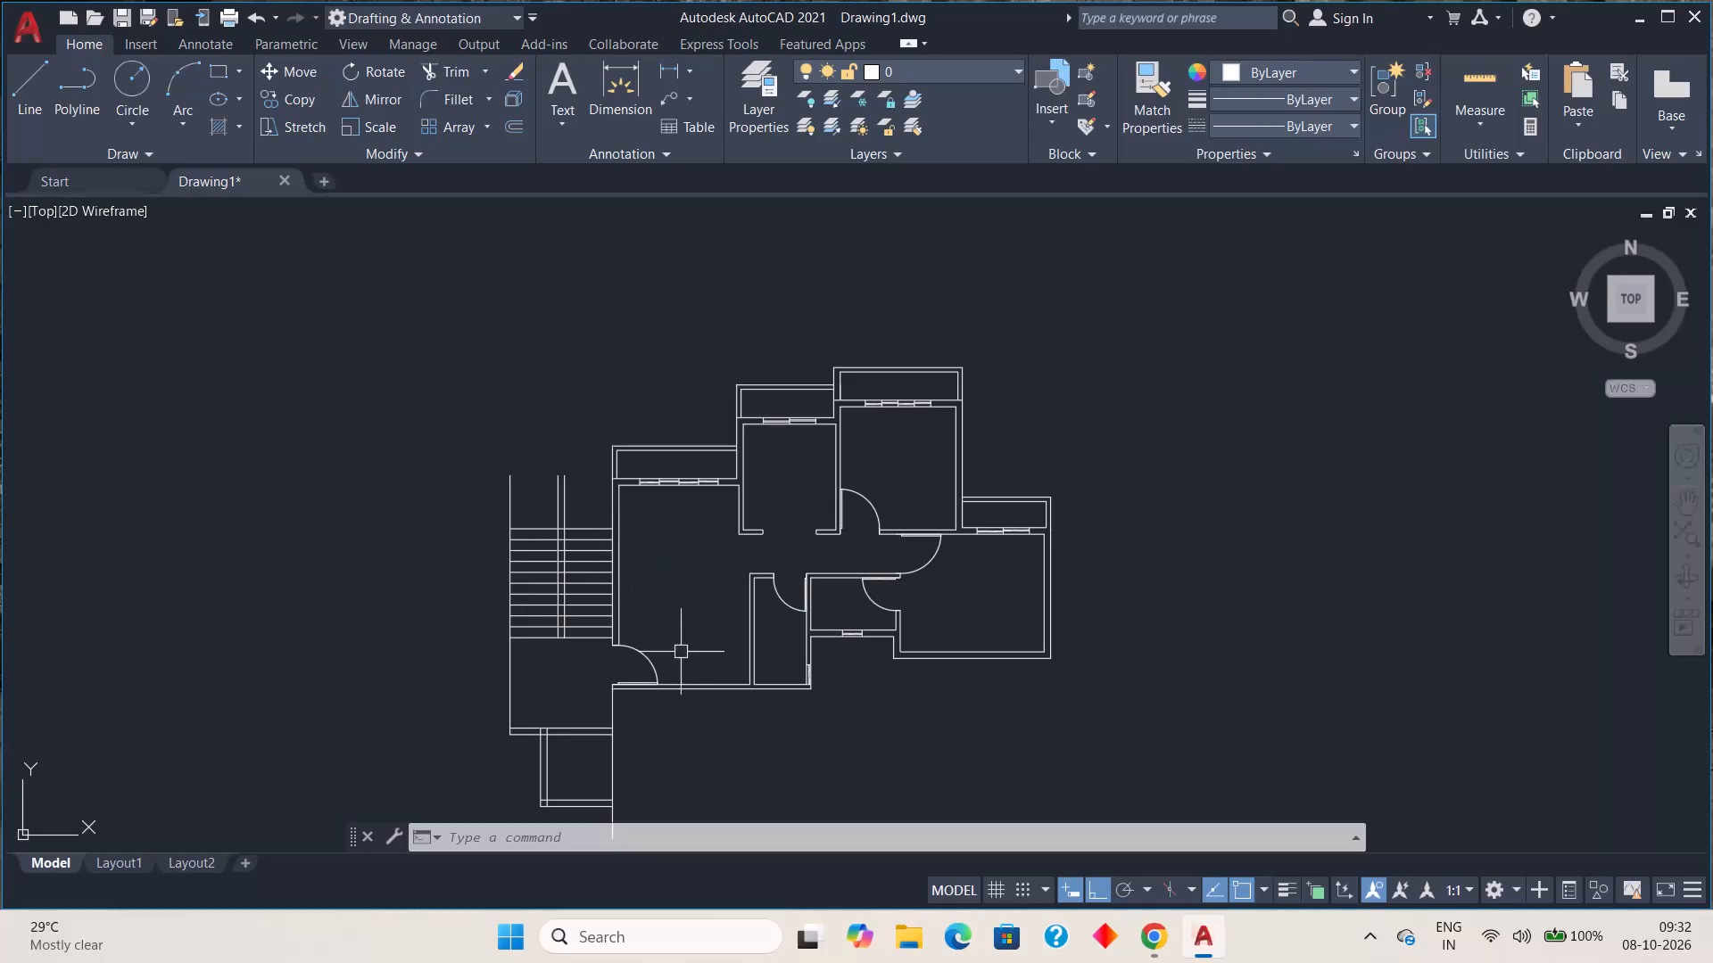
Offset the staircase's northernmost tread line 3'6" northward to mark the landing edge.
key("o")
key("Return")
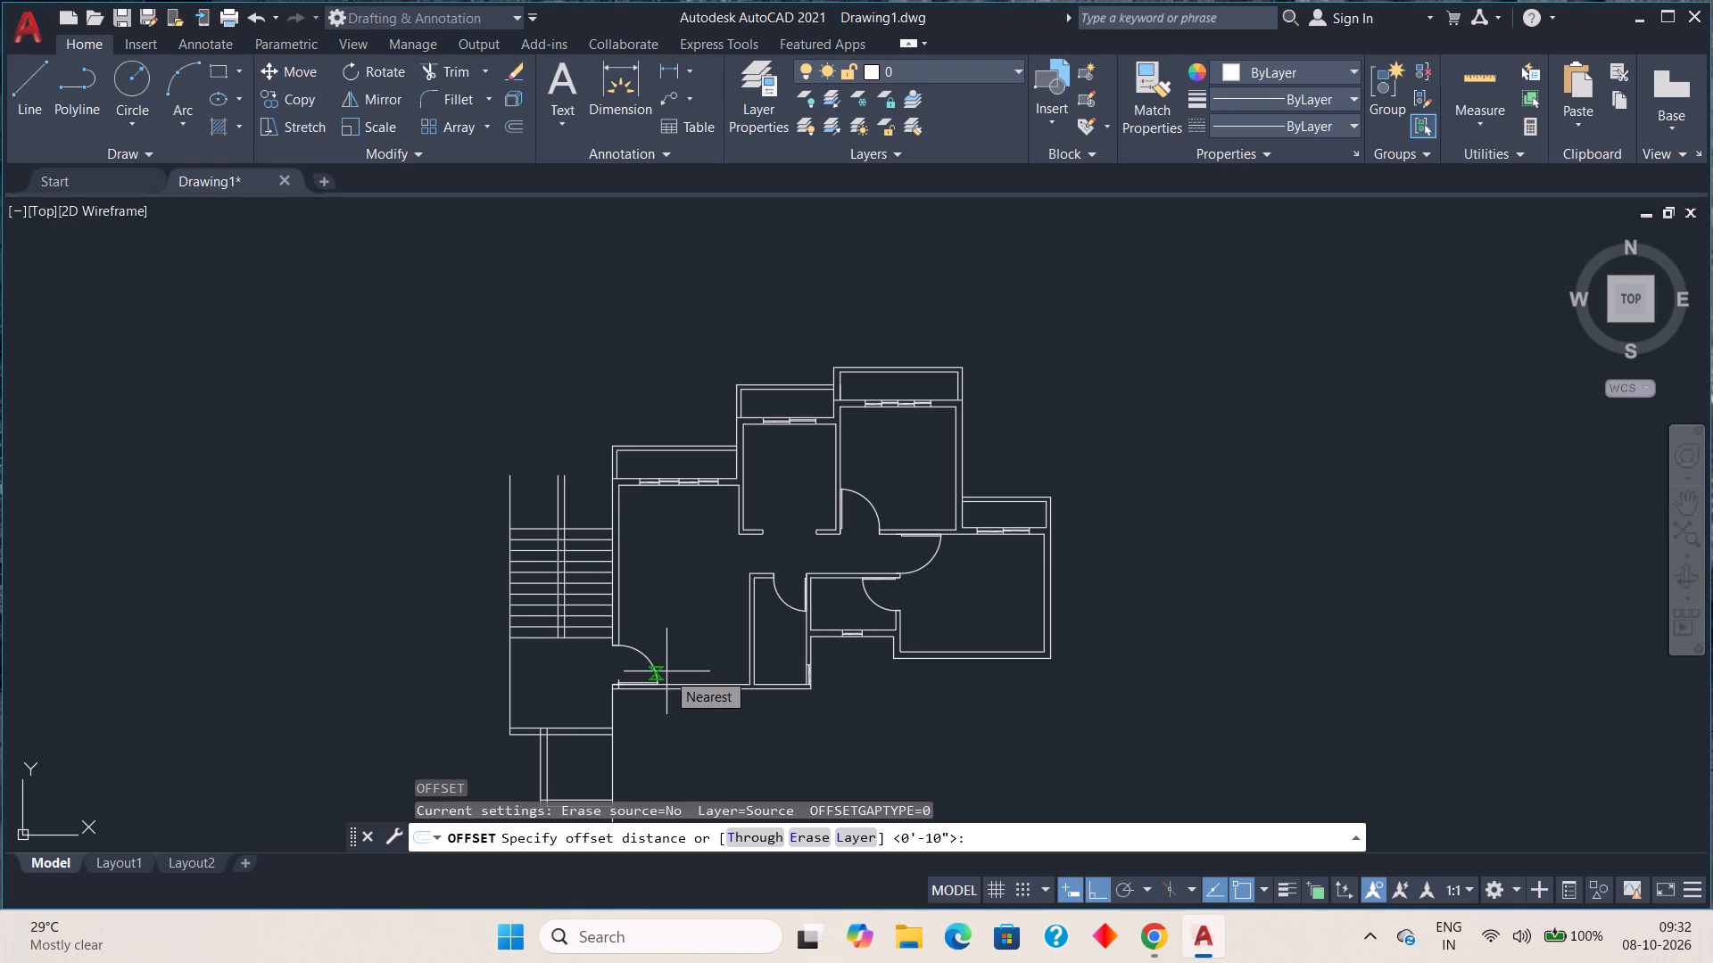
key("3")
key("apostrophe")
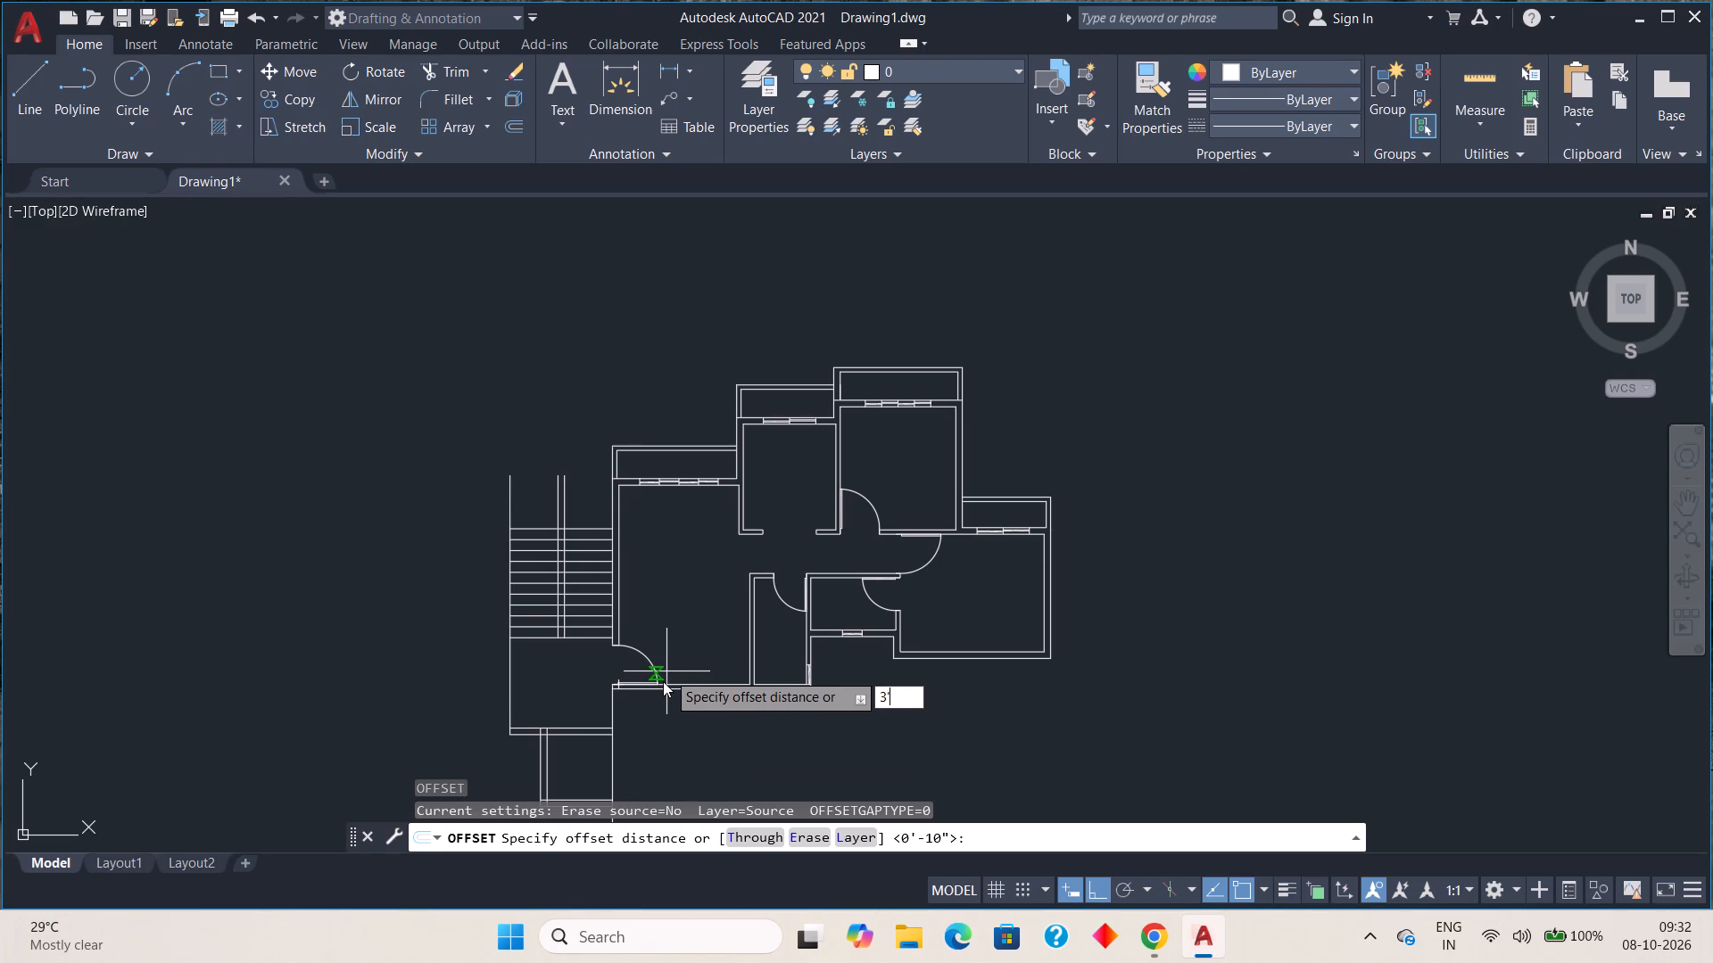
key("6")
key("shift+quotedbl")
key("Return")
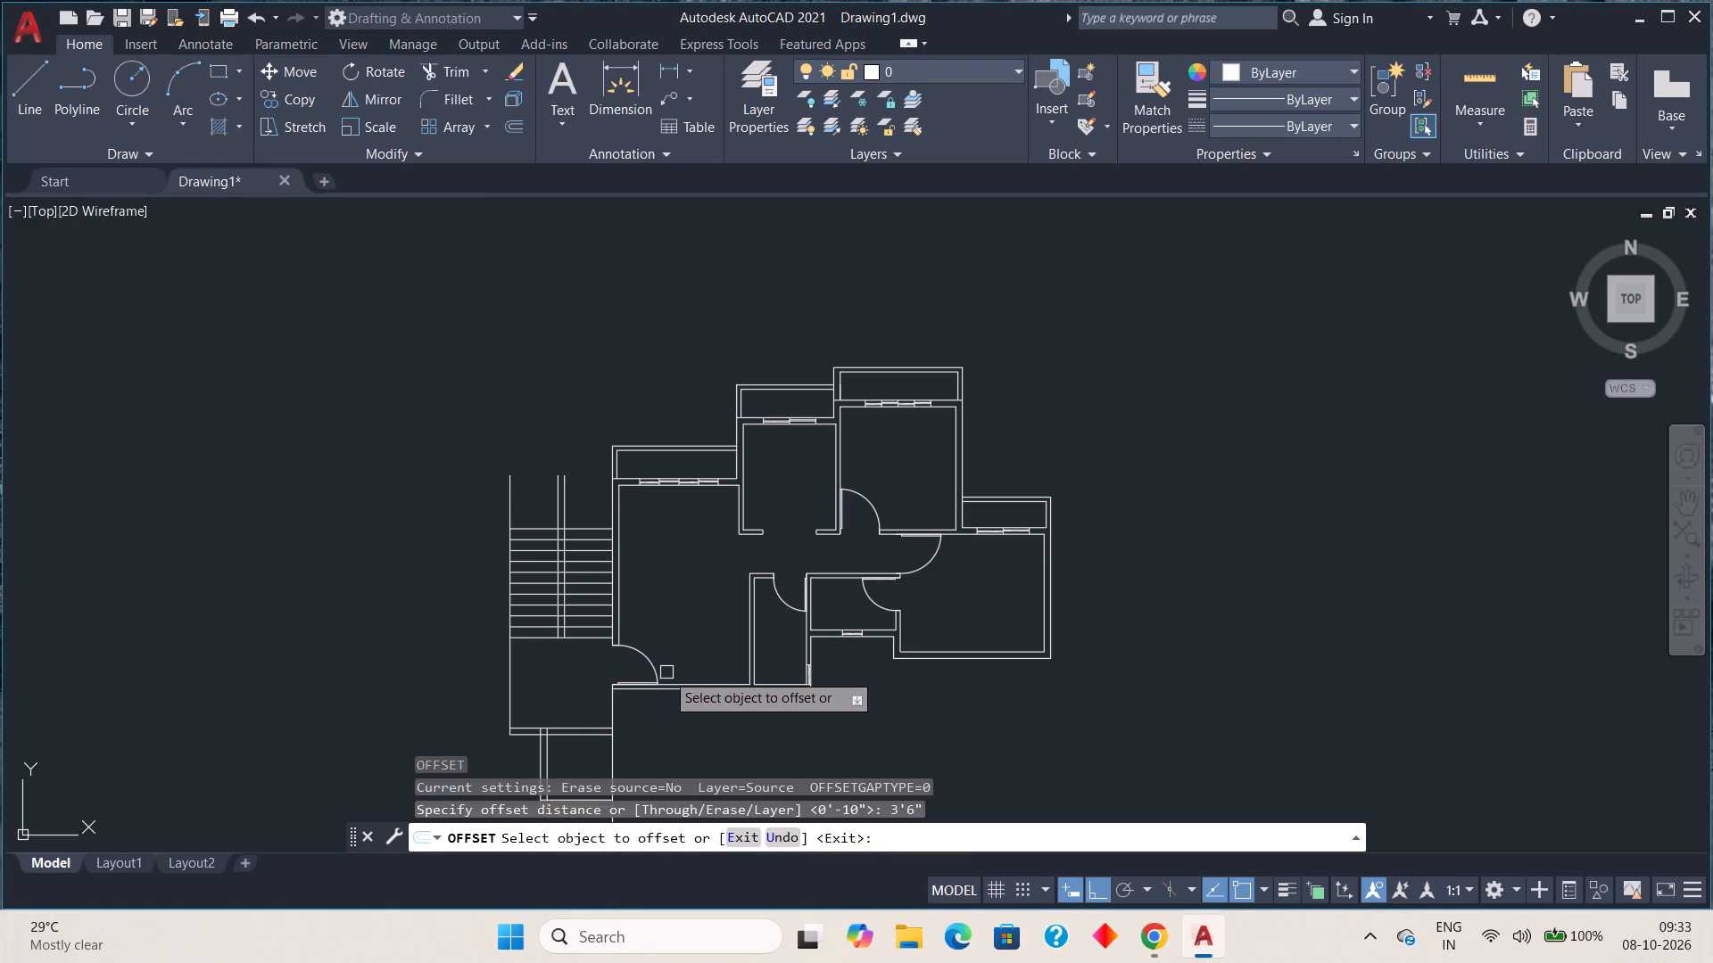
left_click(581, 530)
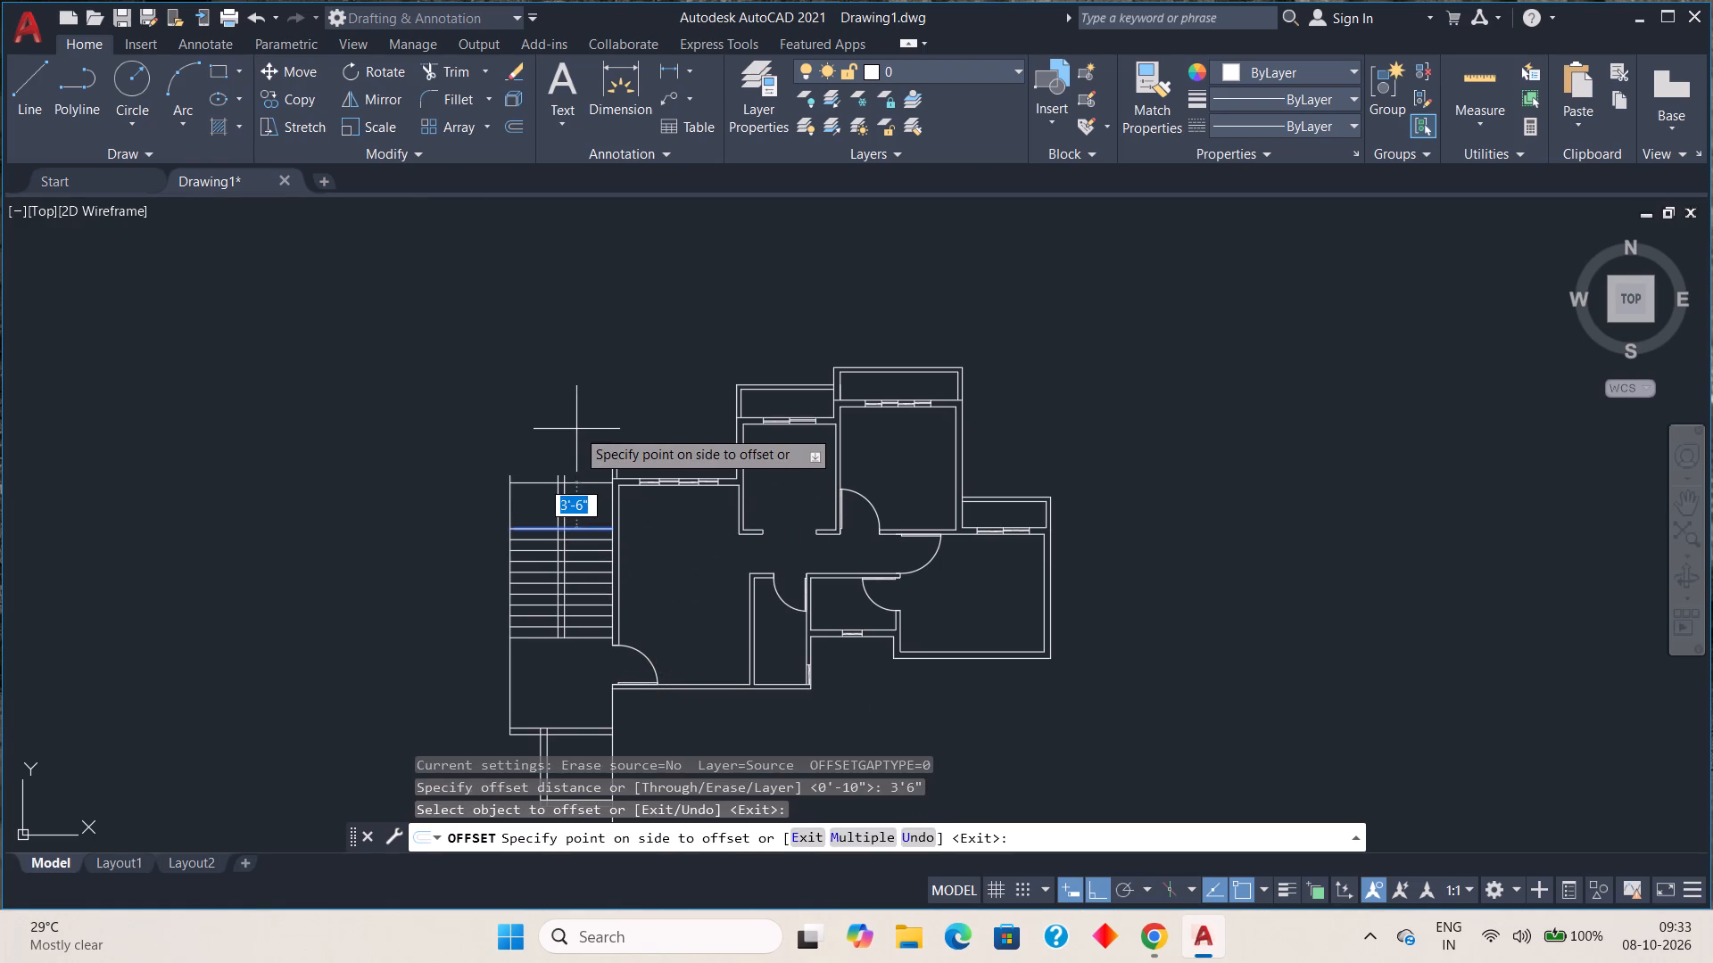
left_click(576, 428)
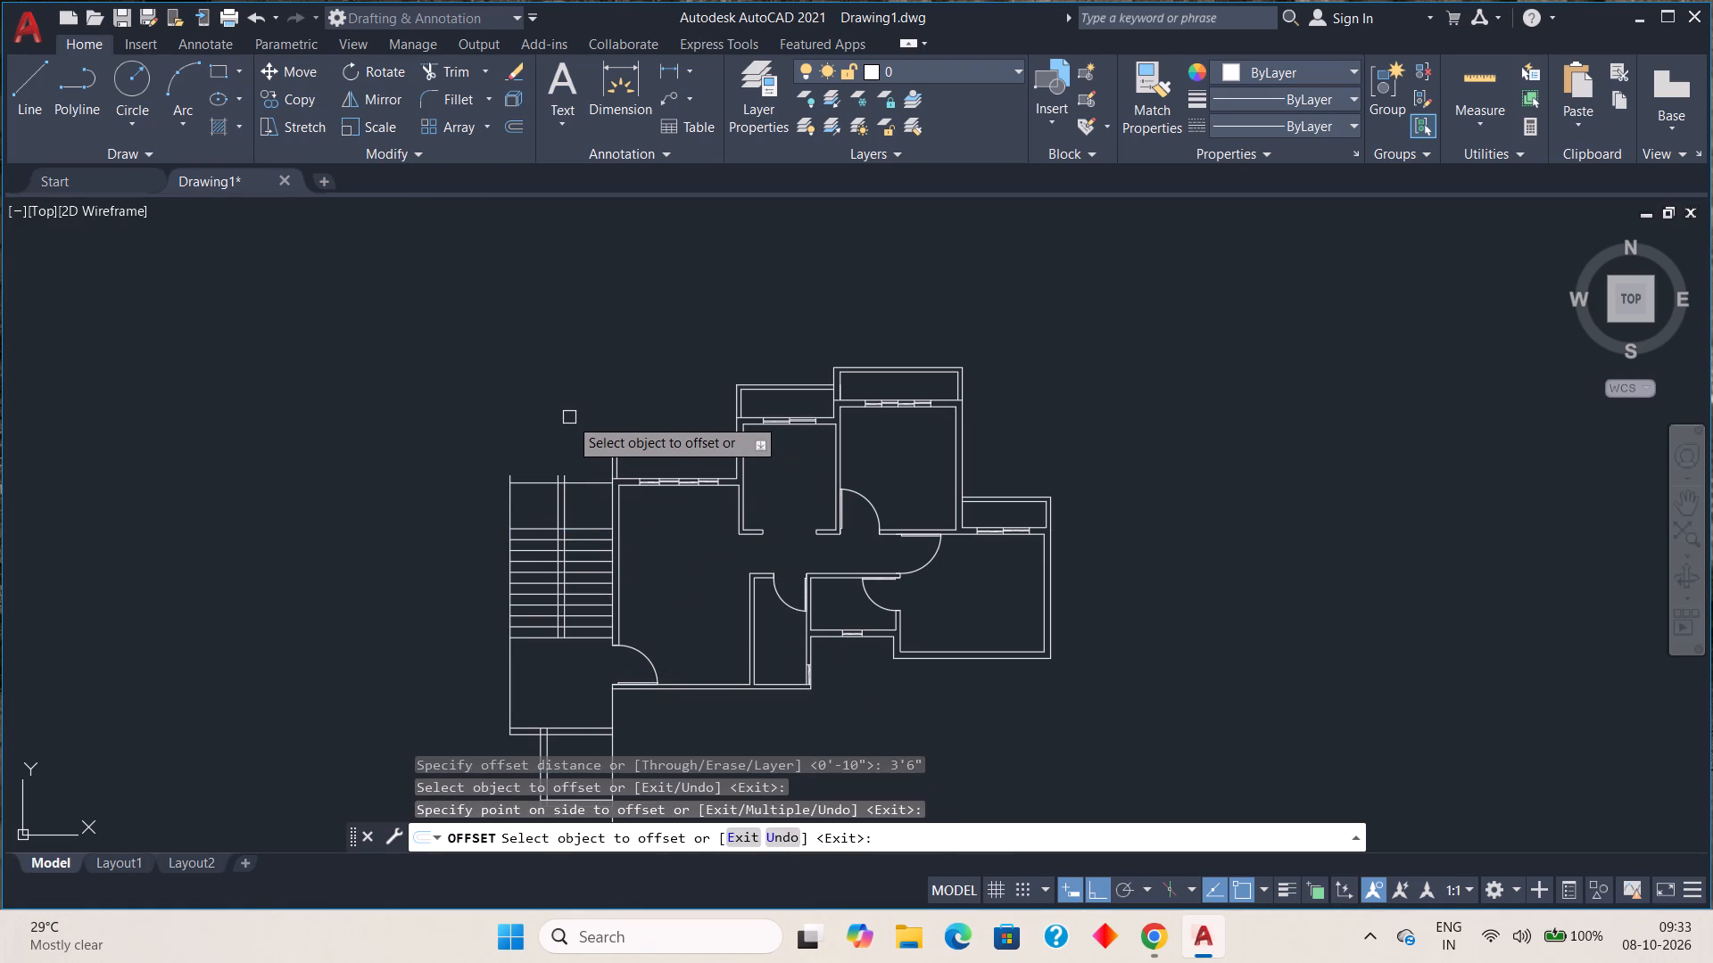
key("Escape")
Draw a horizontal line about 7'-10" long from the adjacent balcony's southwest wall corner west to the staircase's outer west line.
scroll(591, 486, "up", 4)
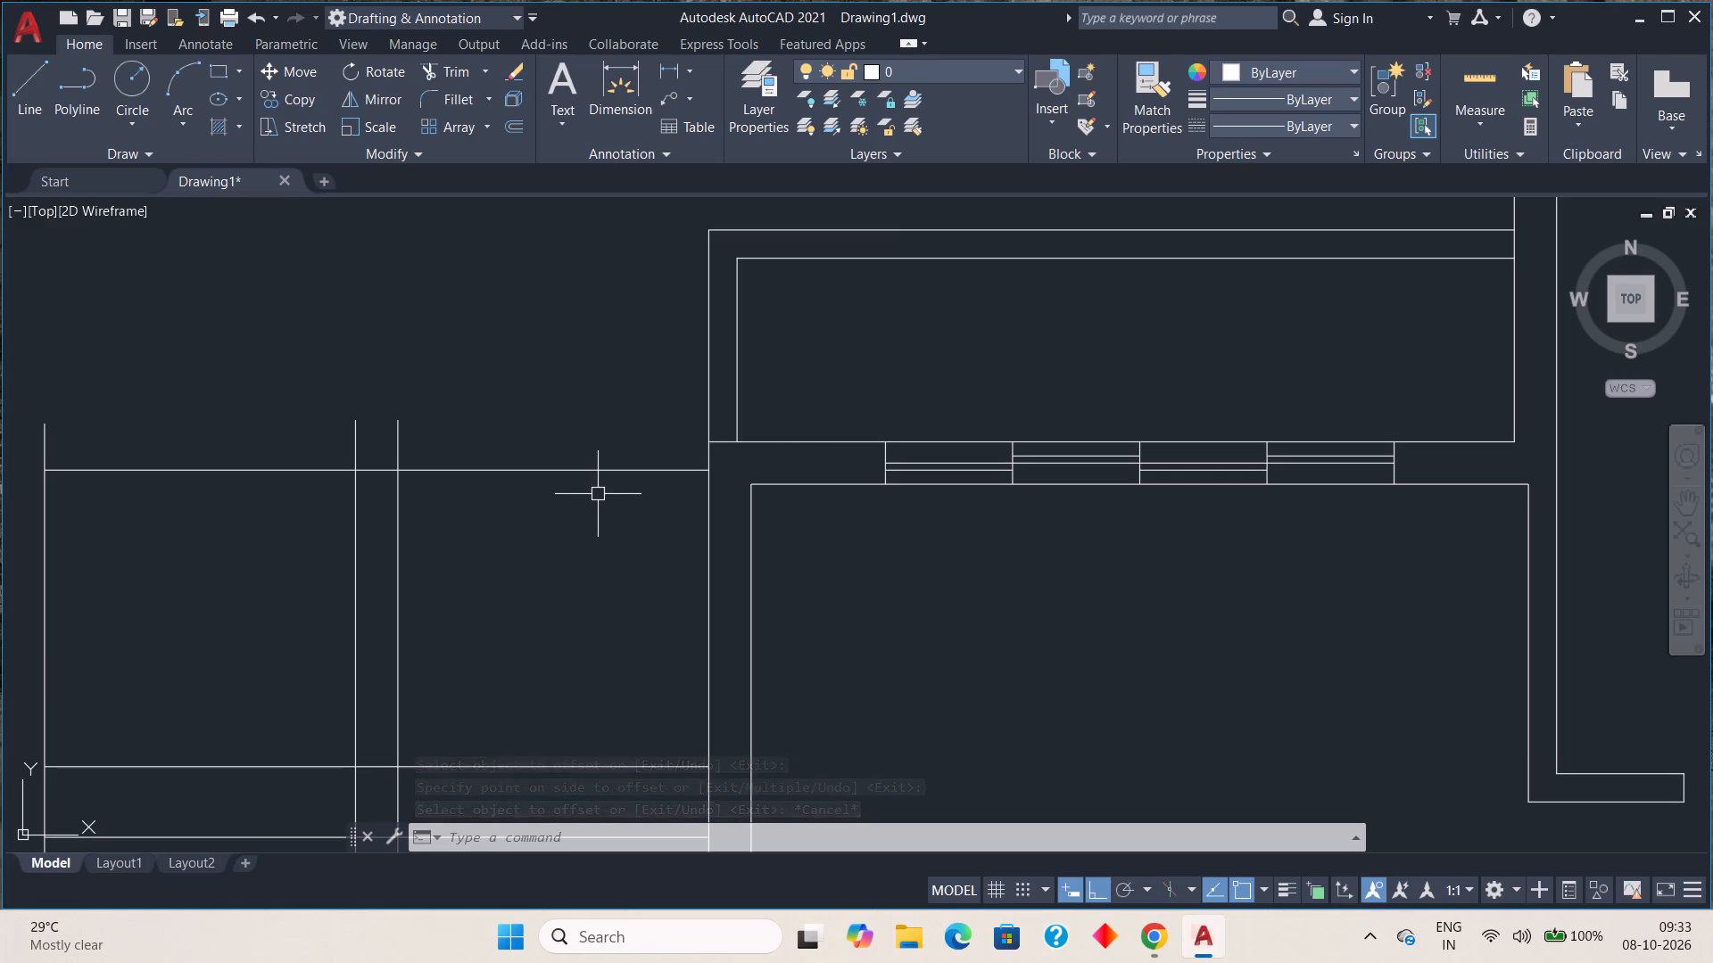
scroll(584, 465, "up", 2)
scroll(595, 473, "down", 1)
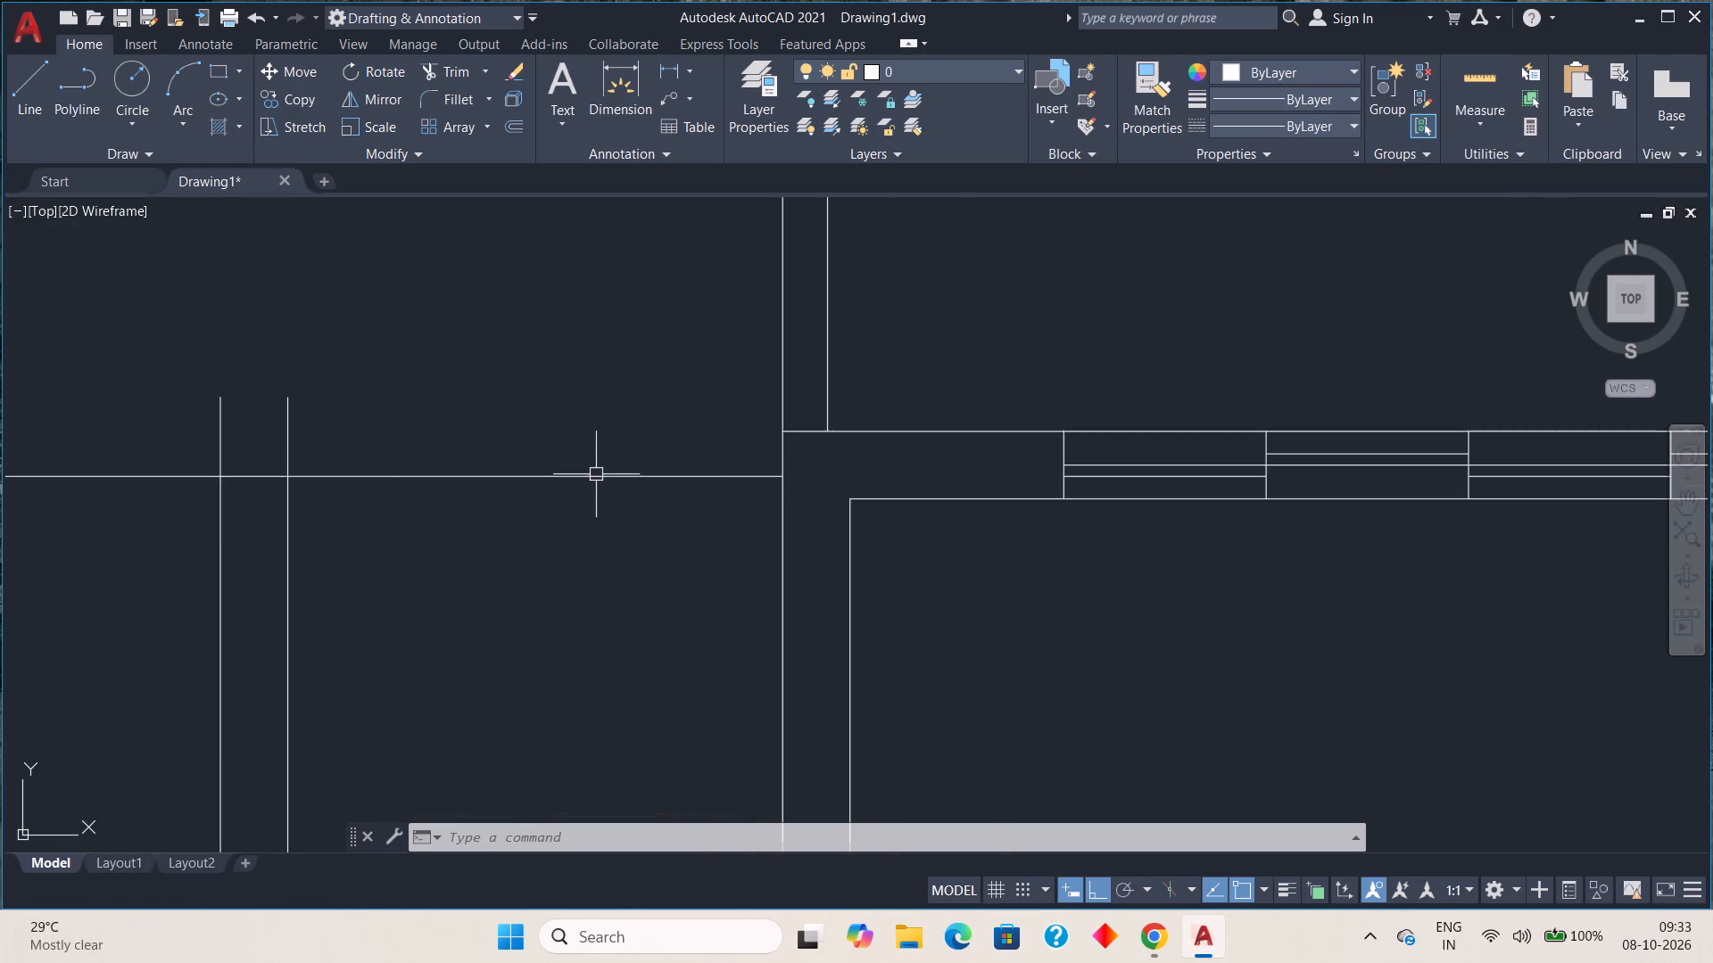
scroll(600, 488, "down", 1)
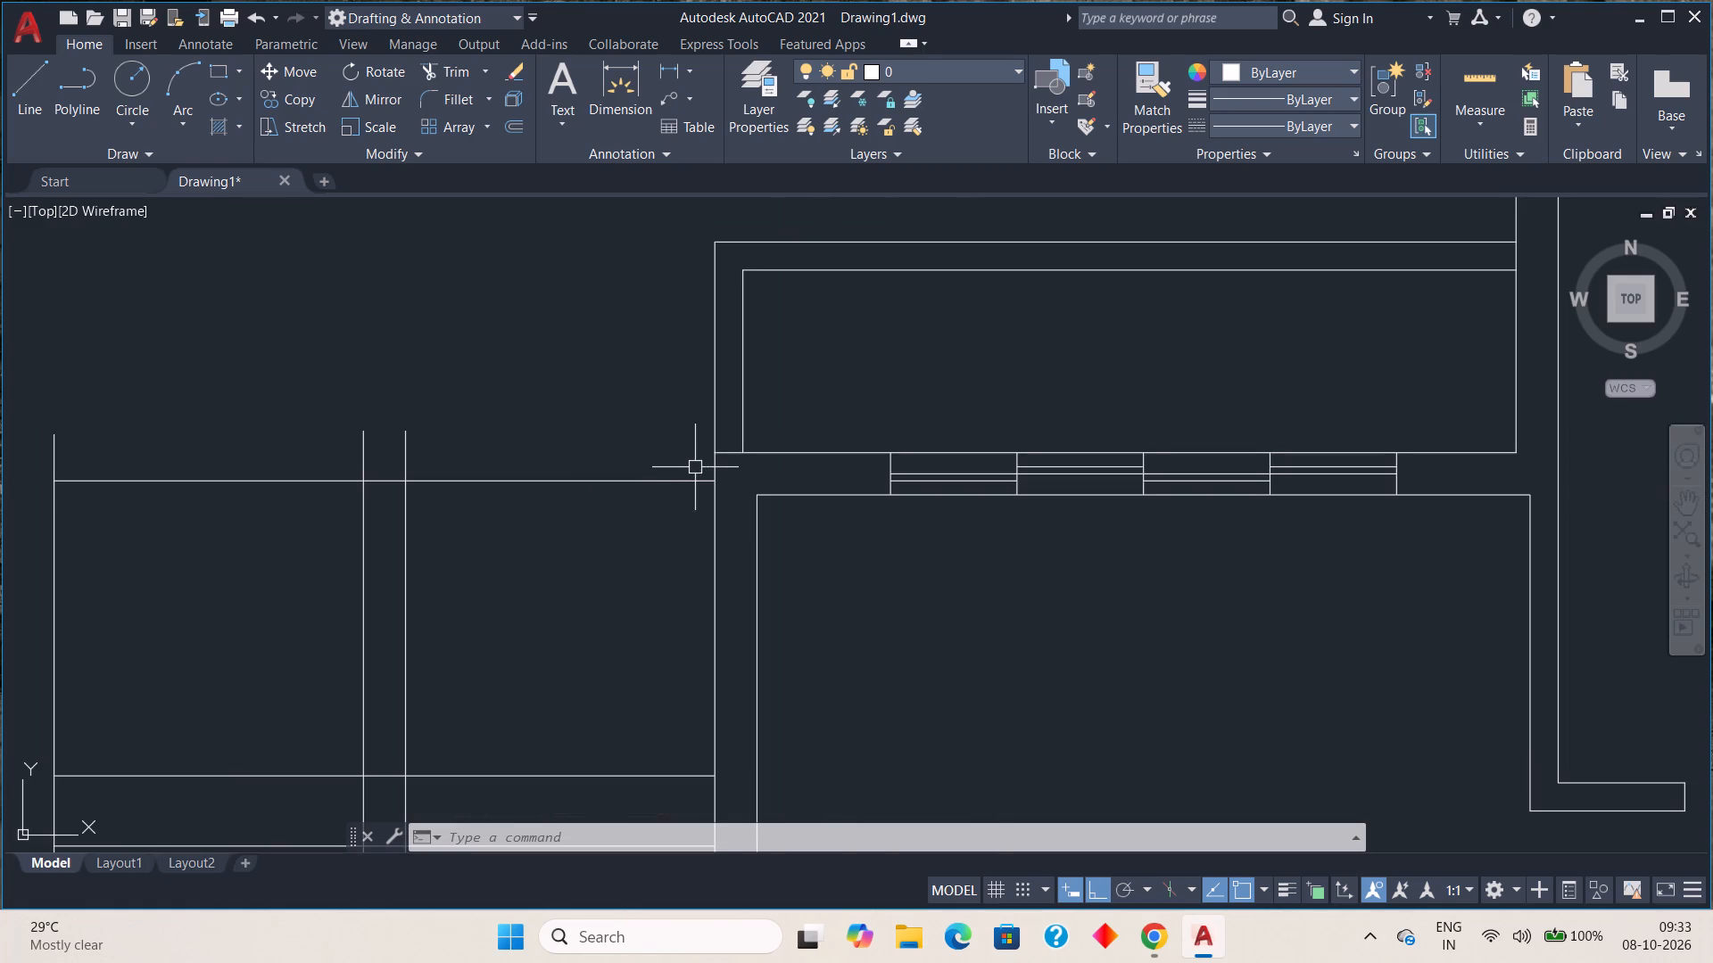
key("l")
key("space")
left_click(719, 452)
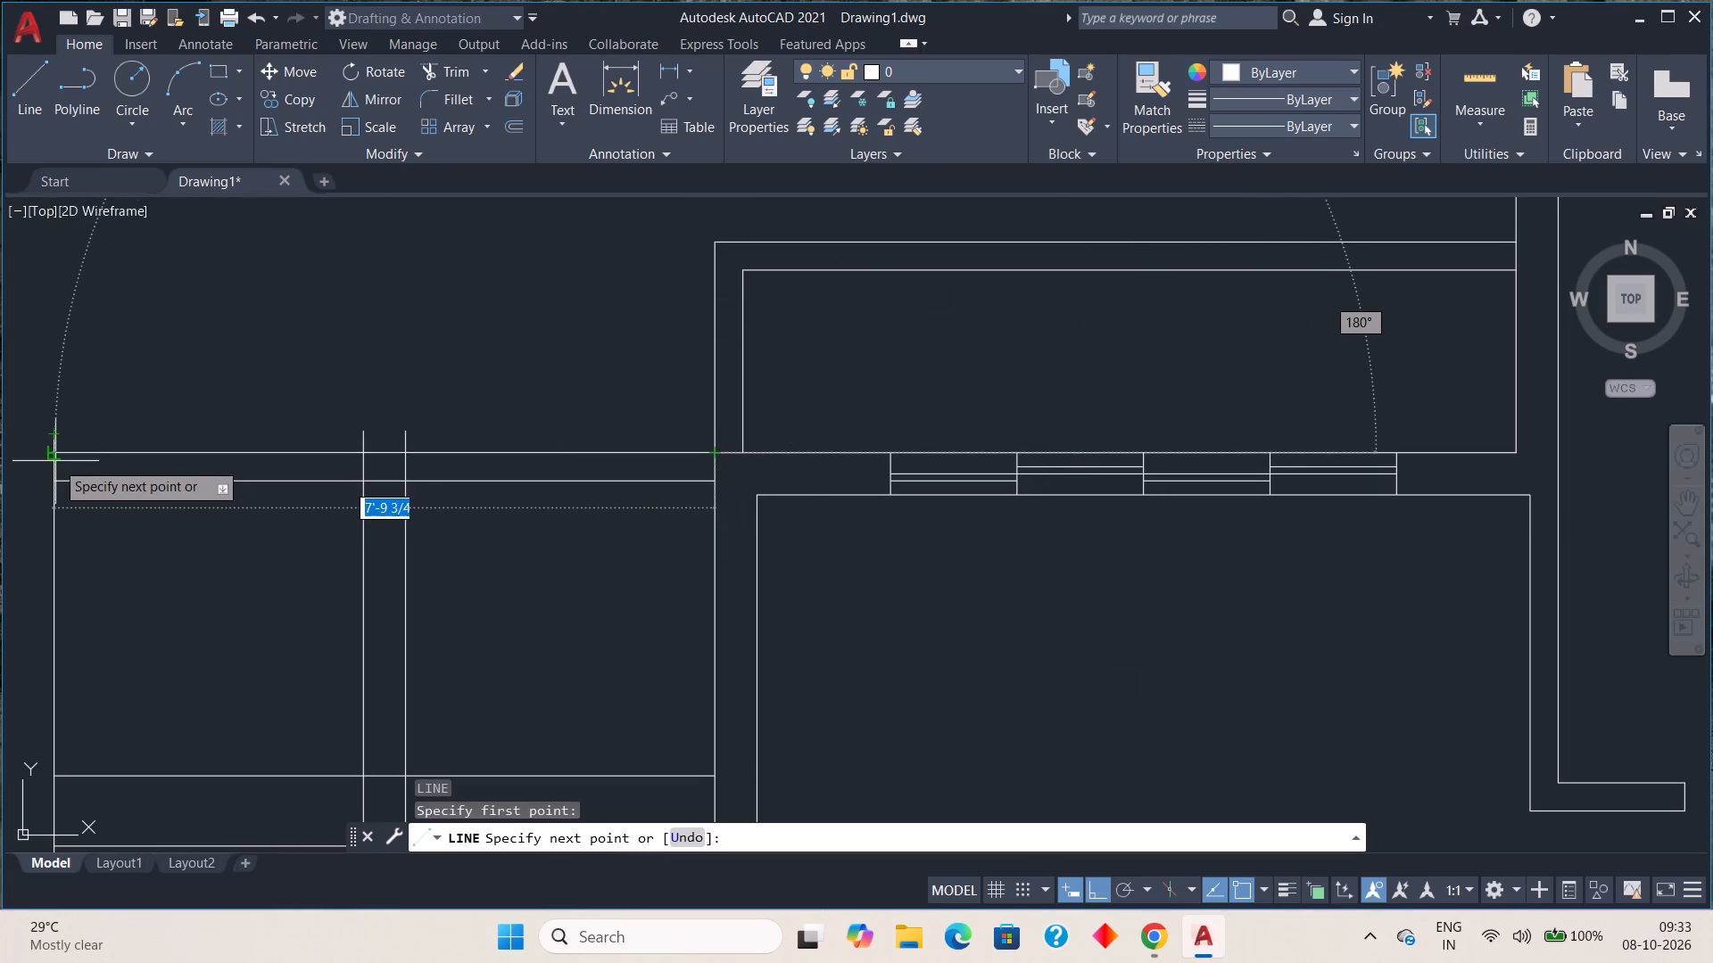
scroll(54, 456, "up", 2)
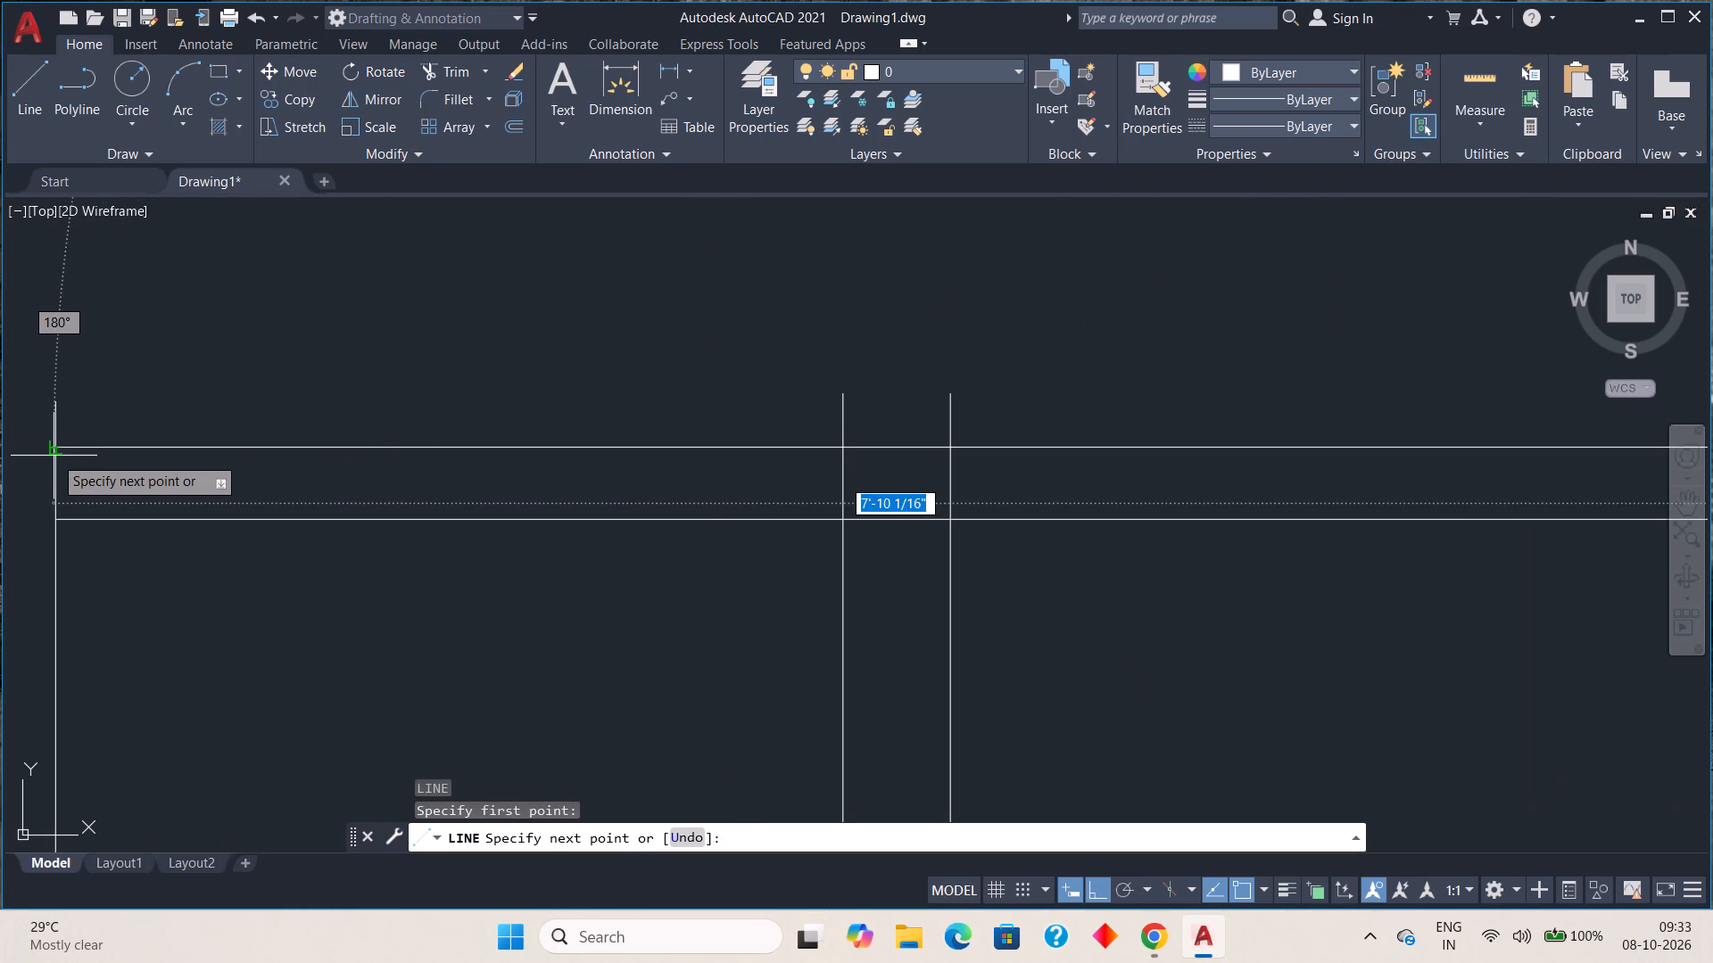
double_click(50, 445)
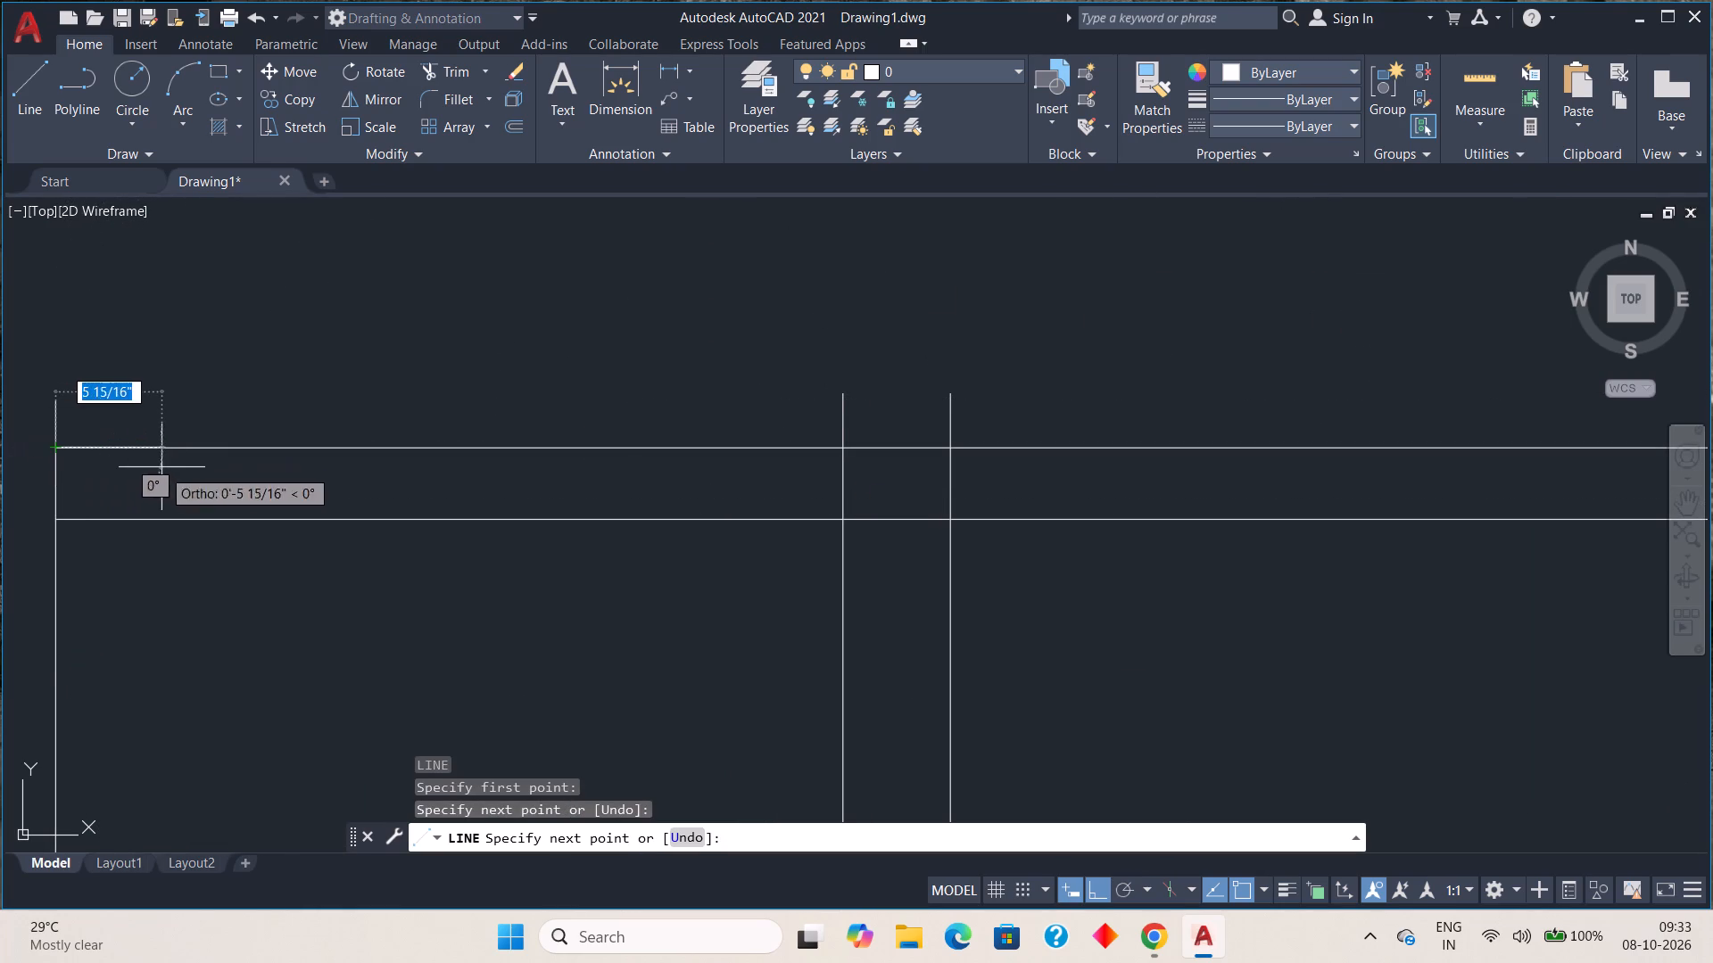
key("Escape")
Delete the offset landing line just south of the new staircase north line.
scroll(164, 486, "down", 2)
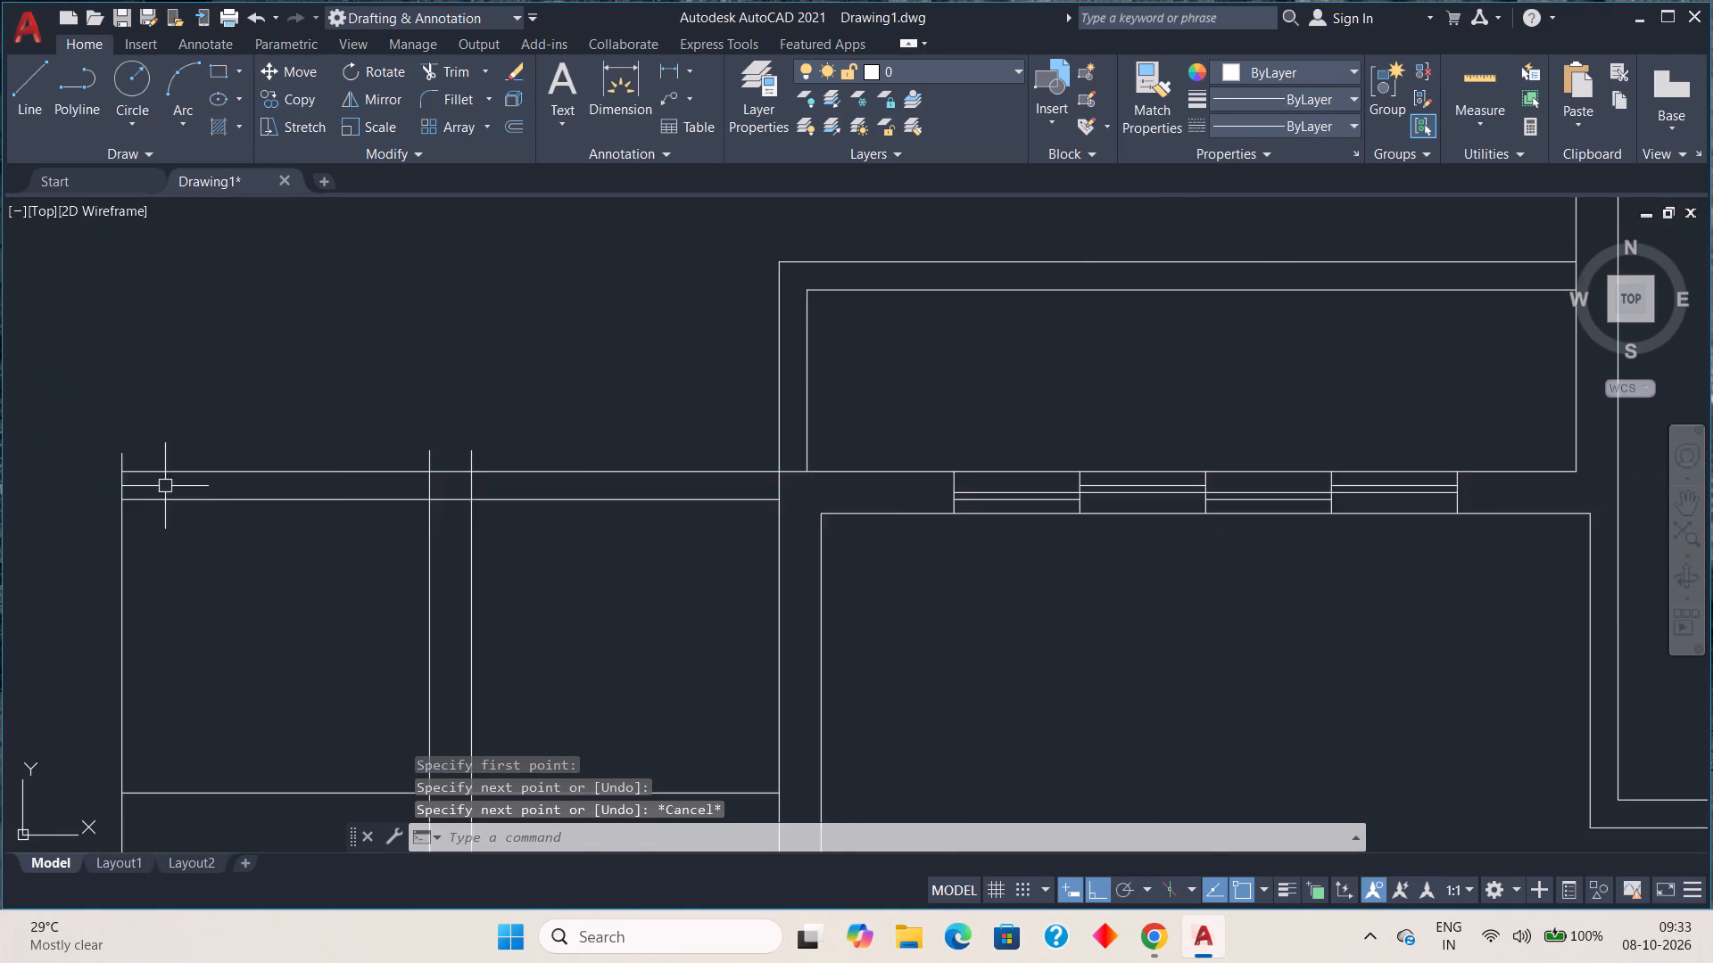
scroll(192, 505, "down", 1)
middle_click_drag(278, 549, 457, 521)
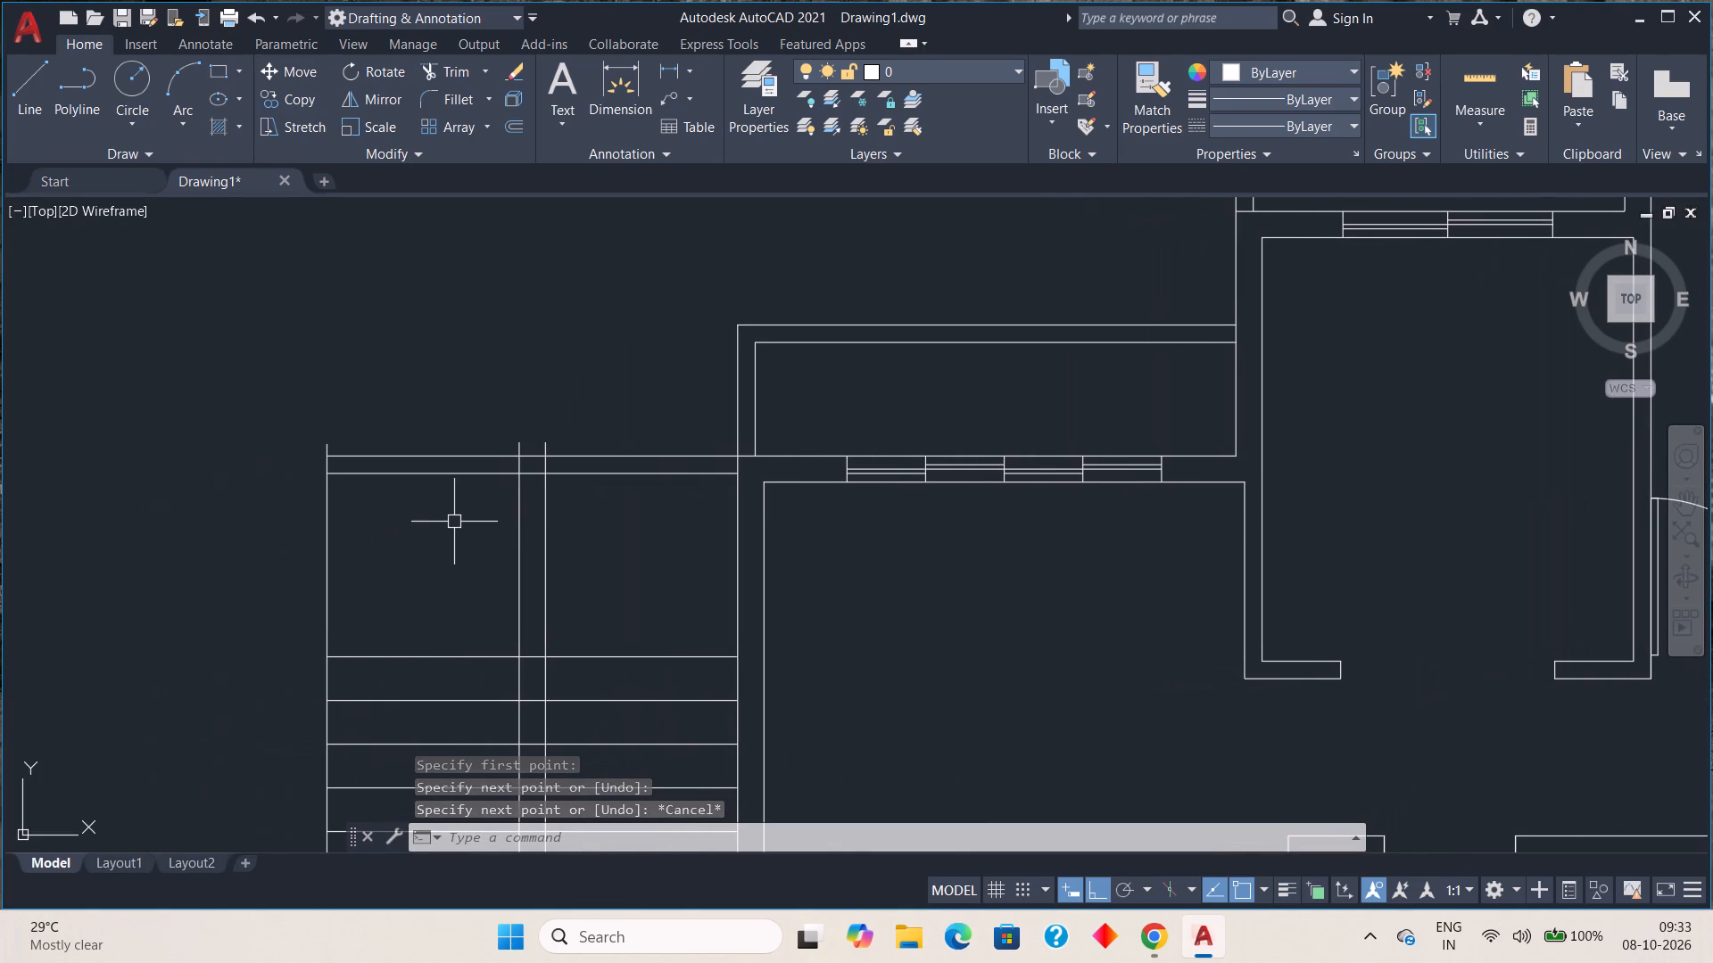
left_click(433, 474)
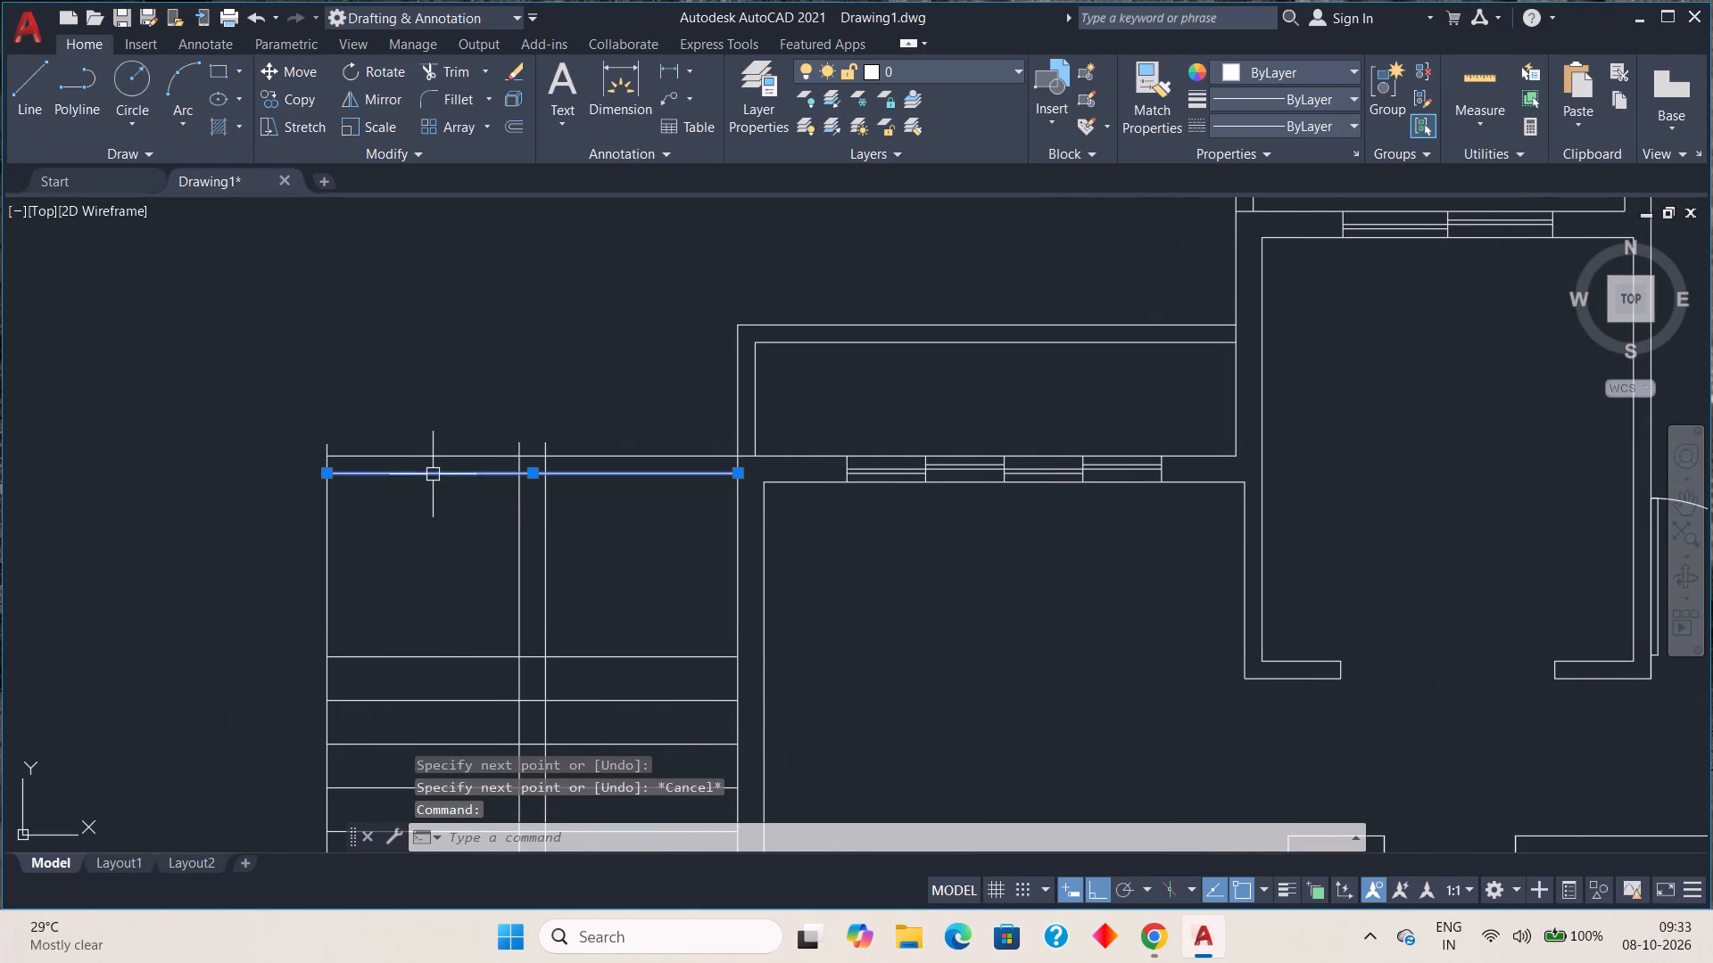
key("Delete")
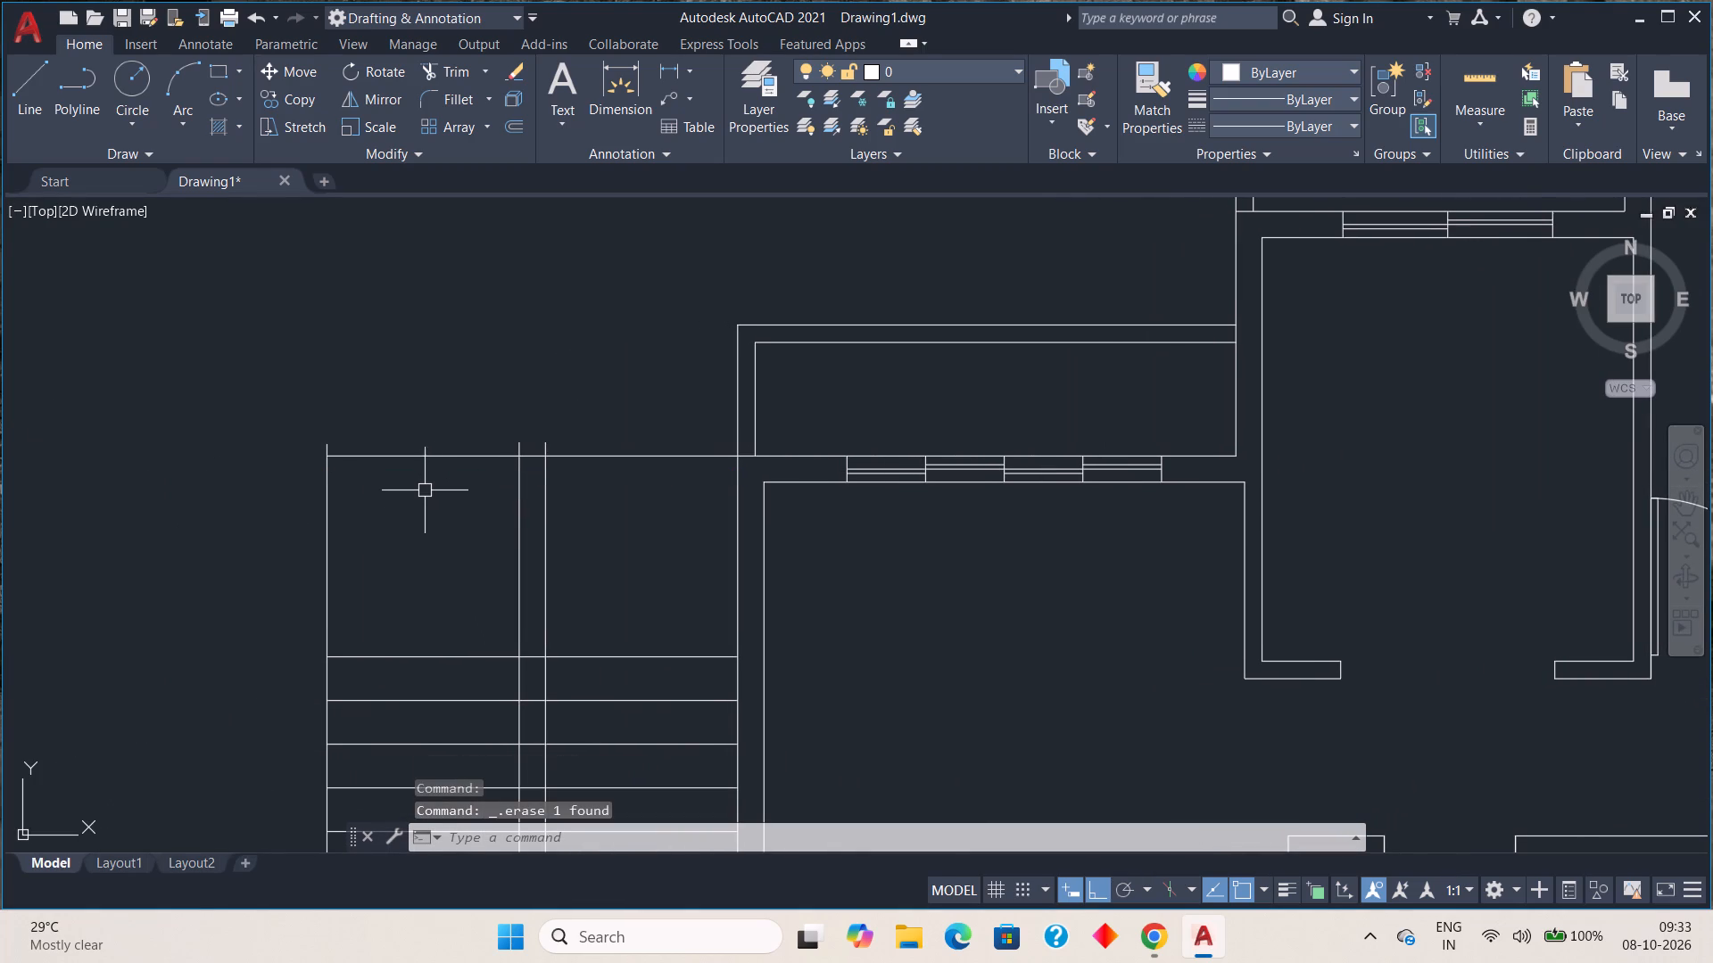
Trim the three vertical staircase lines where they extend north of the staircase's north line.
key("t")
key("r")
key("space")
left_click(326, 441)
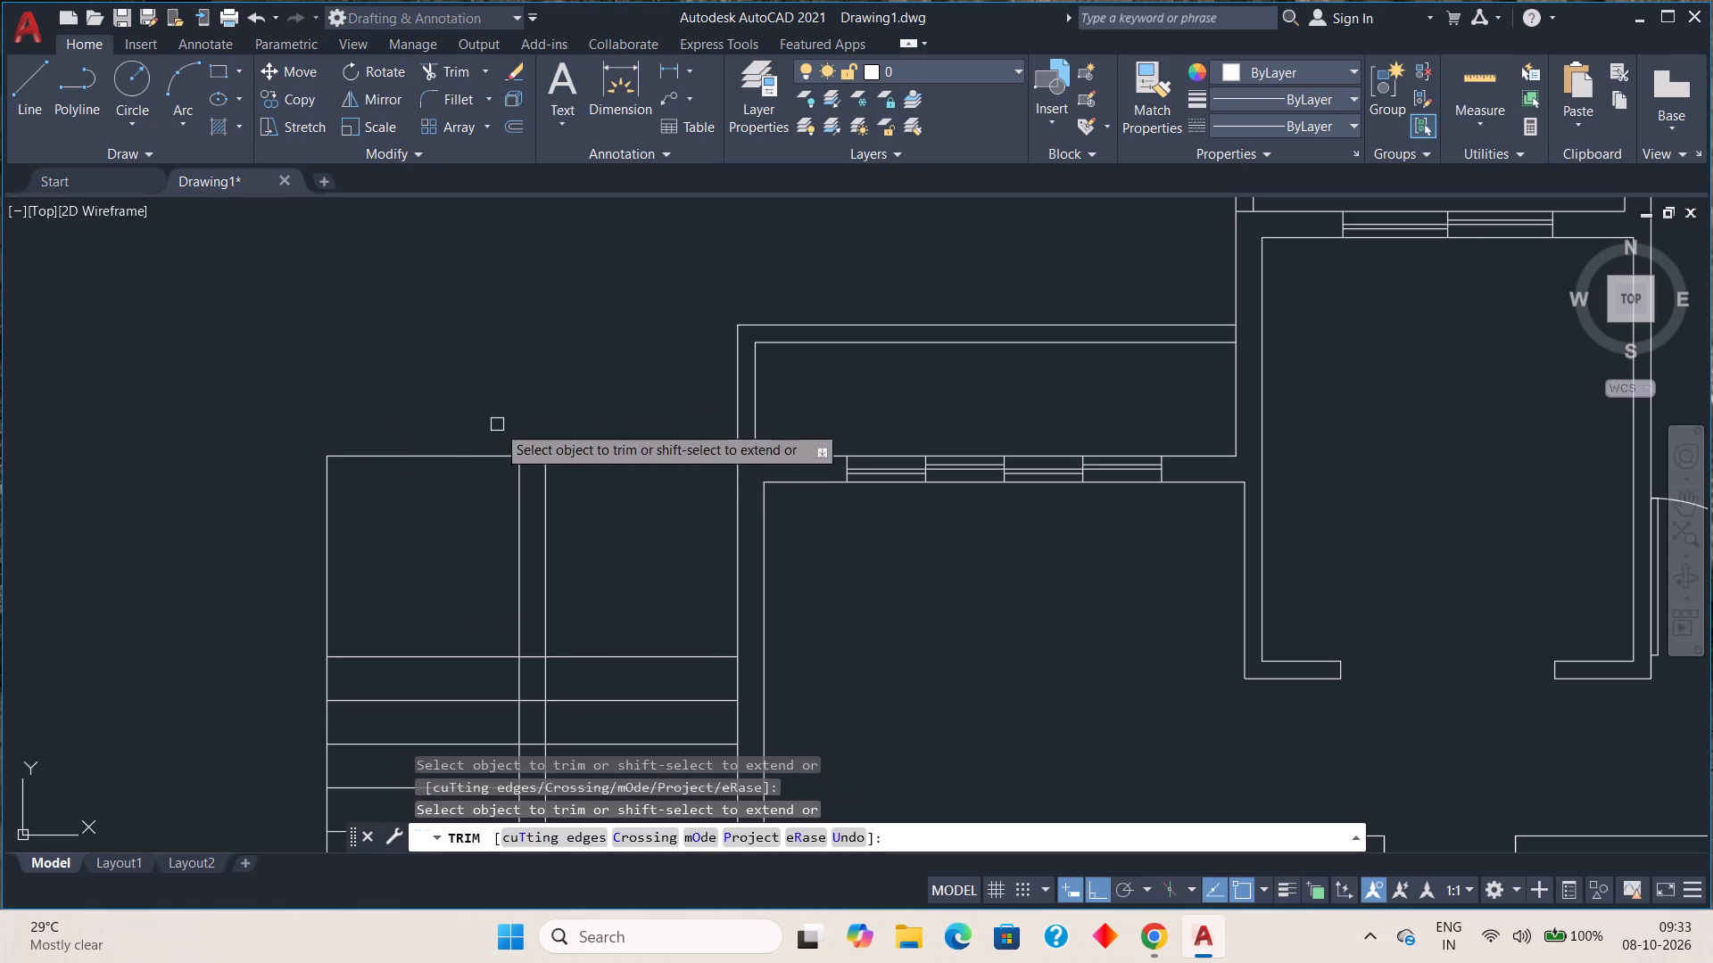
left_click(517, 437)
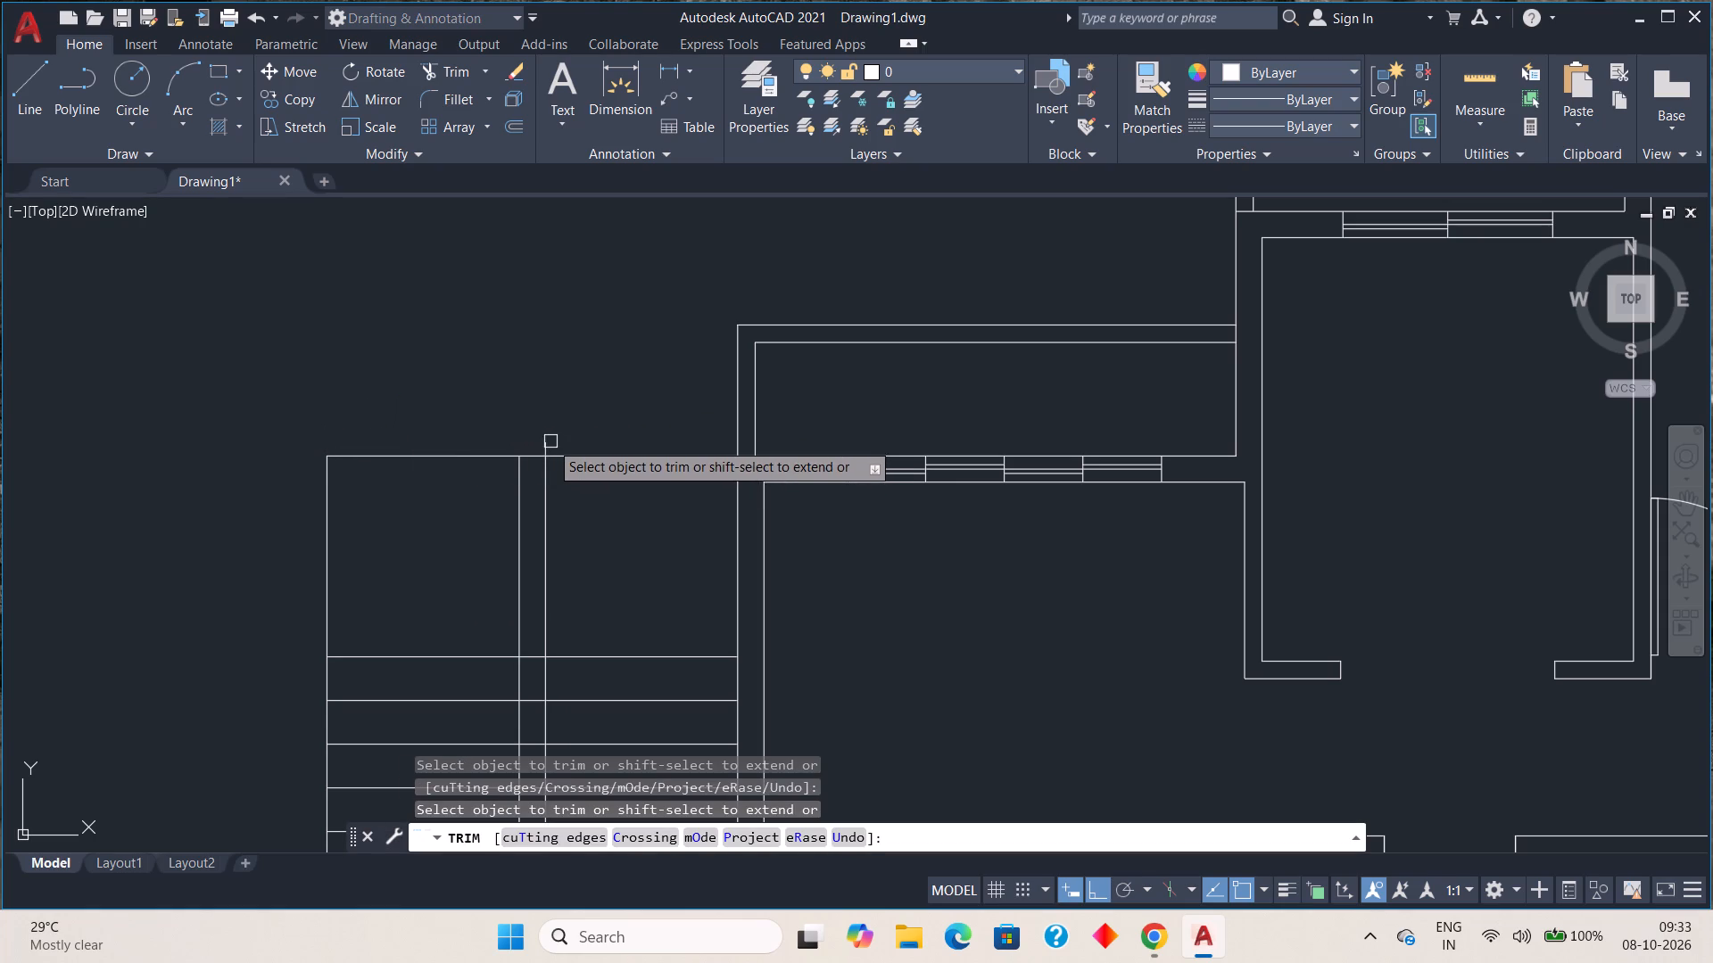
left_click(543, 441)
Trim the tread lines between the two central vertical lines to separate the two stair flights.
middle_click_drag(661, 572, 670, 481)
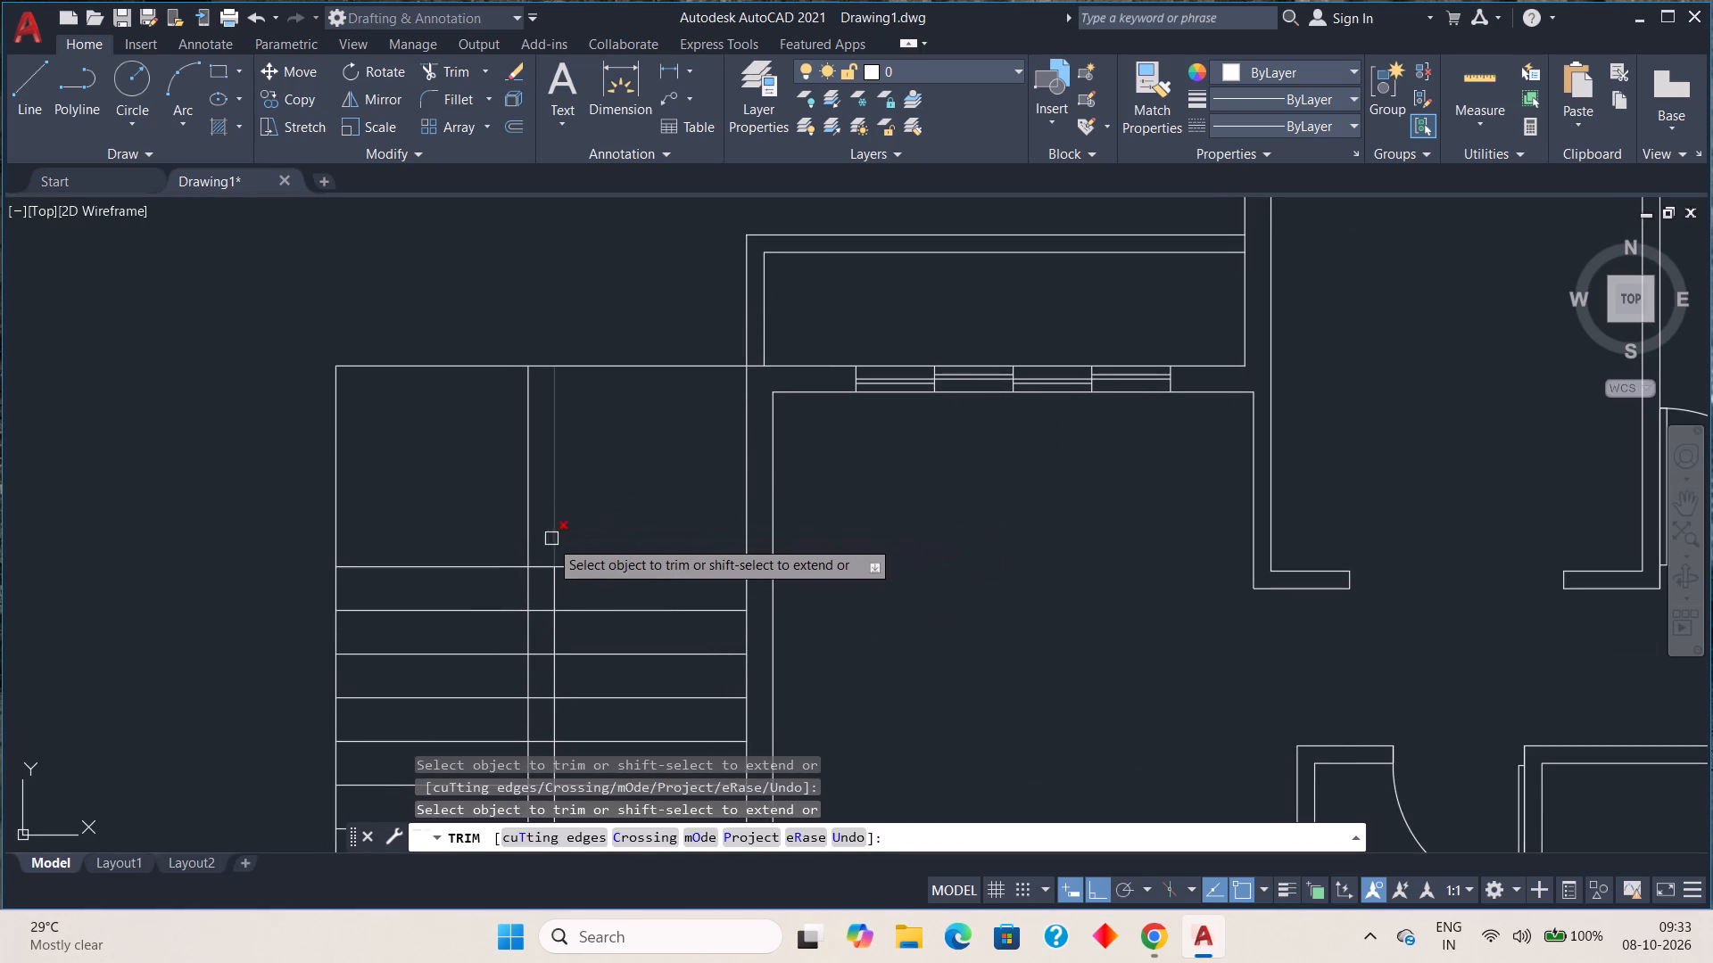
middle_click_drag(546, 556, 500, 371)
left_click_drag(492, 358, 497, 386)
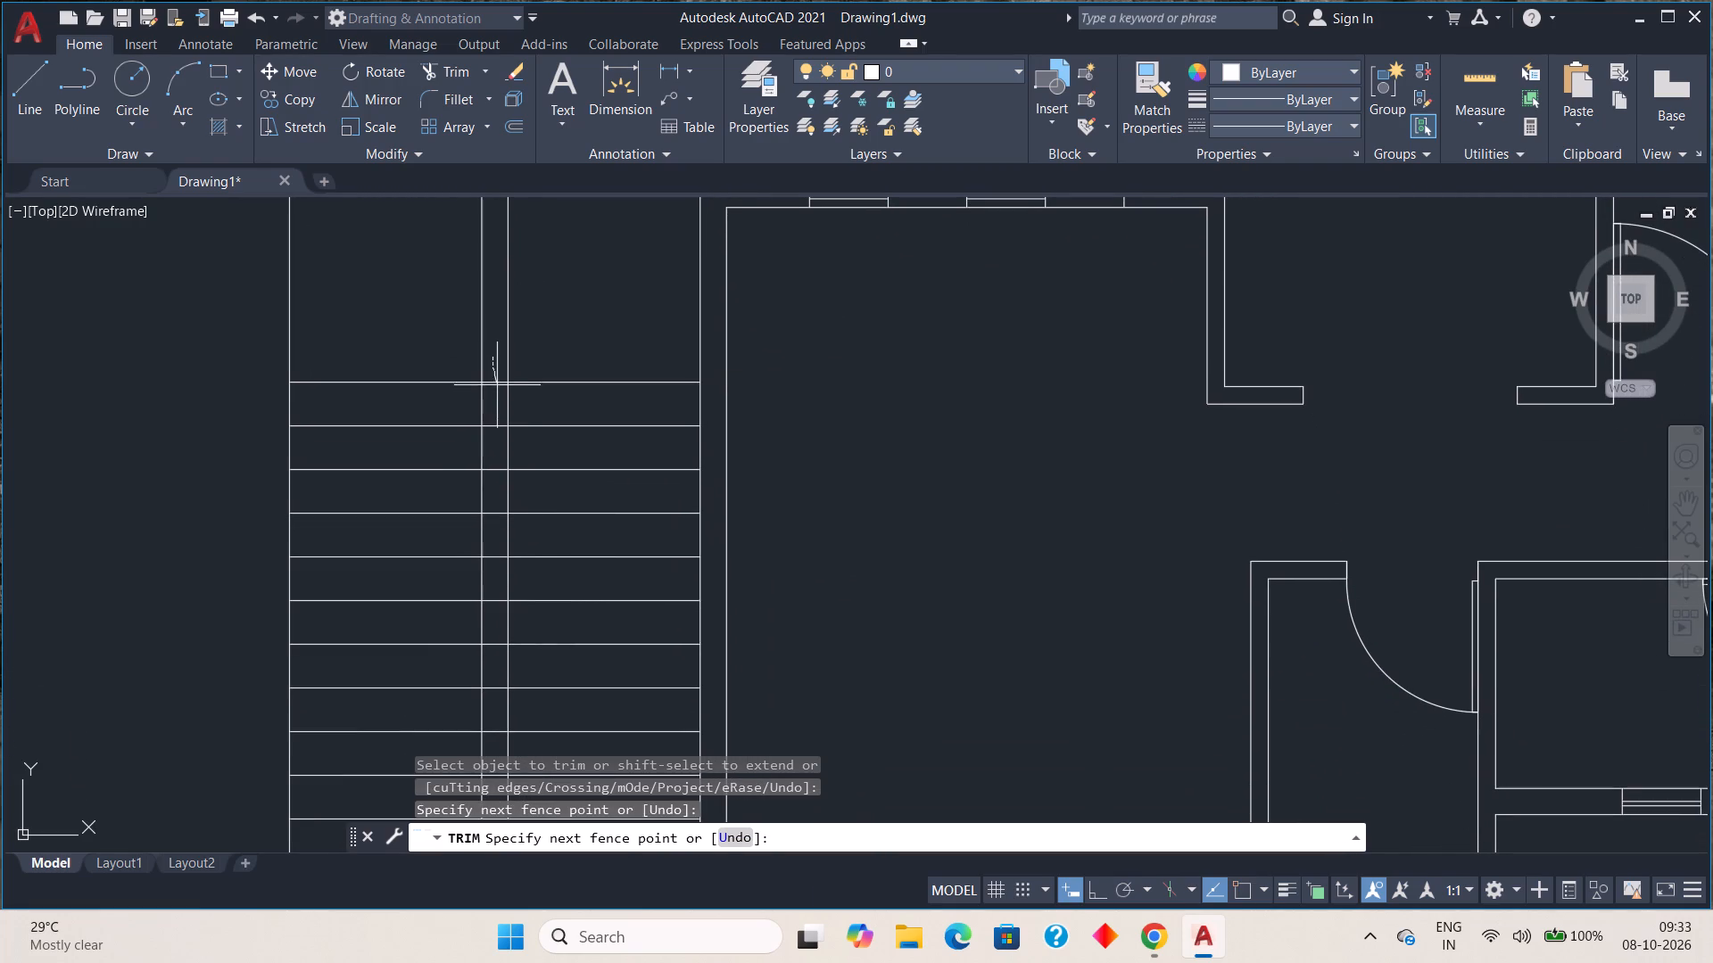
left_click_drag(497, 386, 492, 514)
left_click_drag(492, 514, 493, 611)
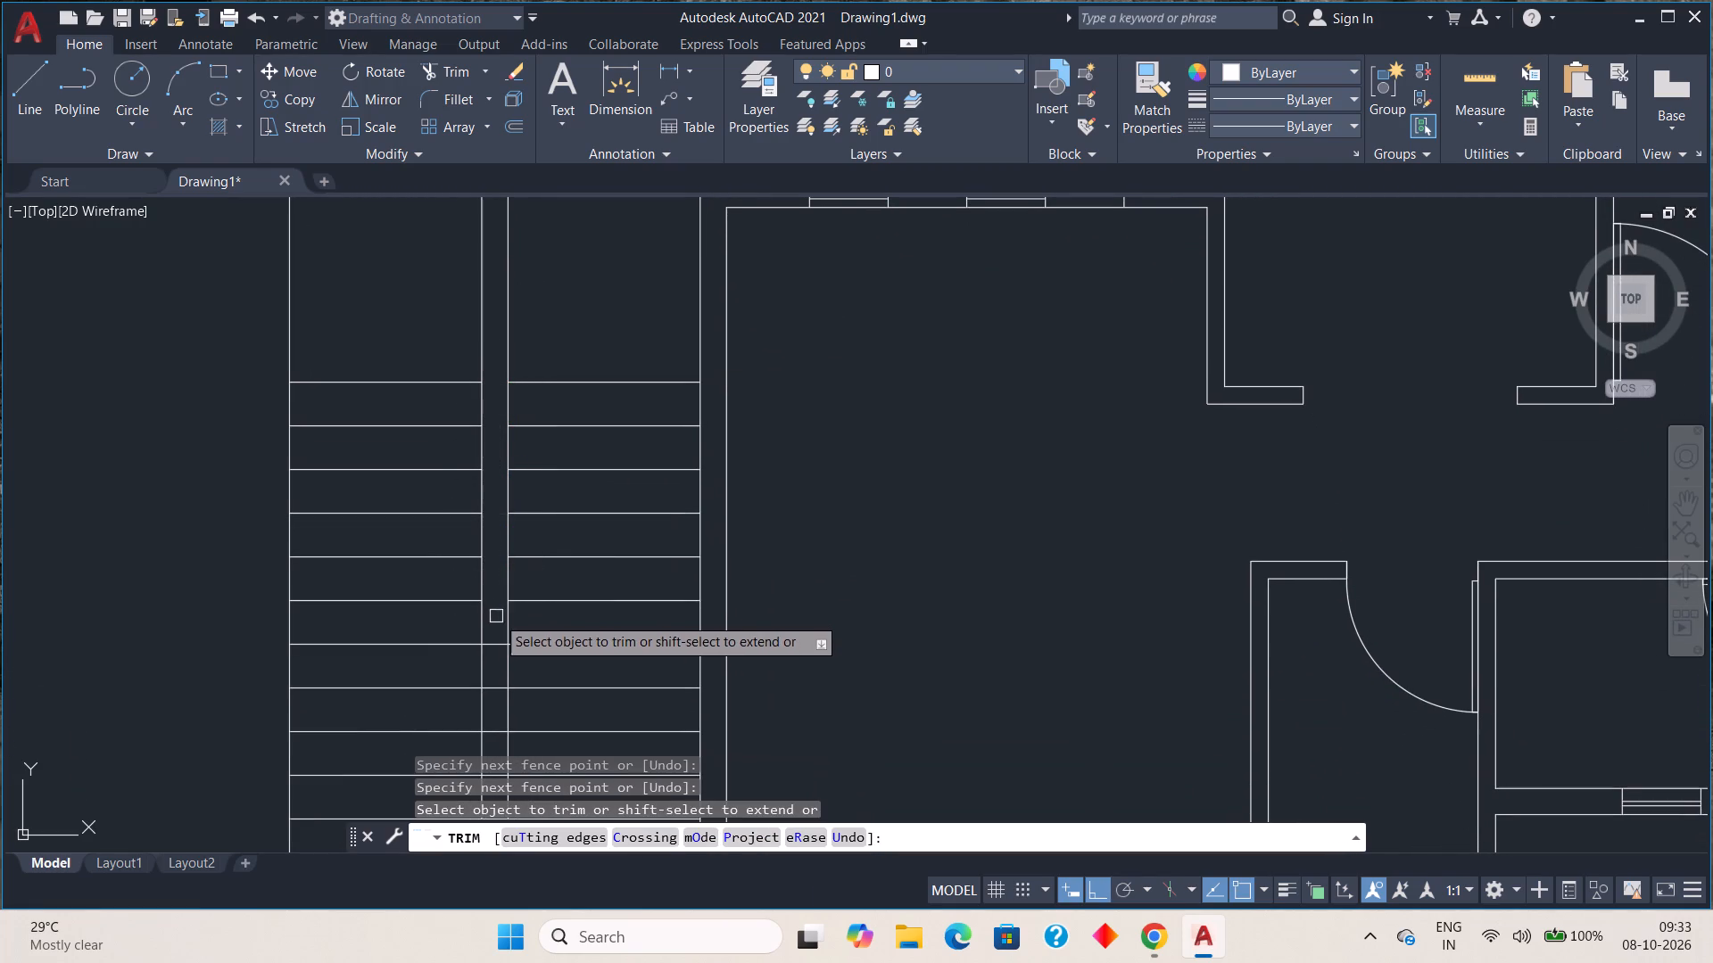
middle_click_drag(492, 625, 479, 368)
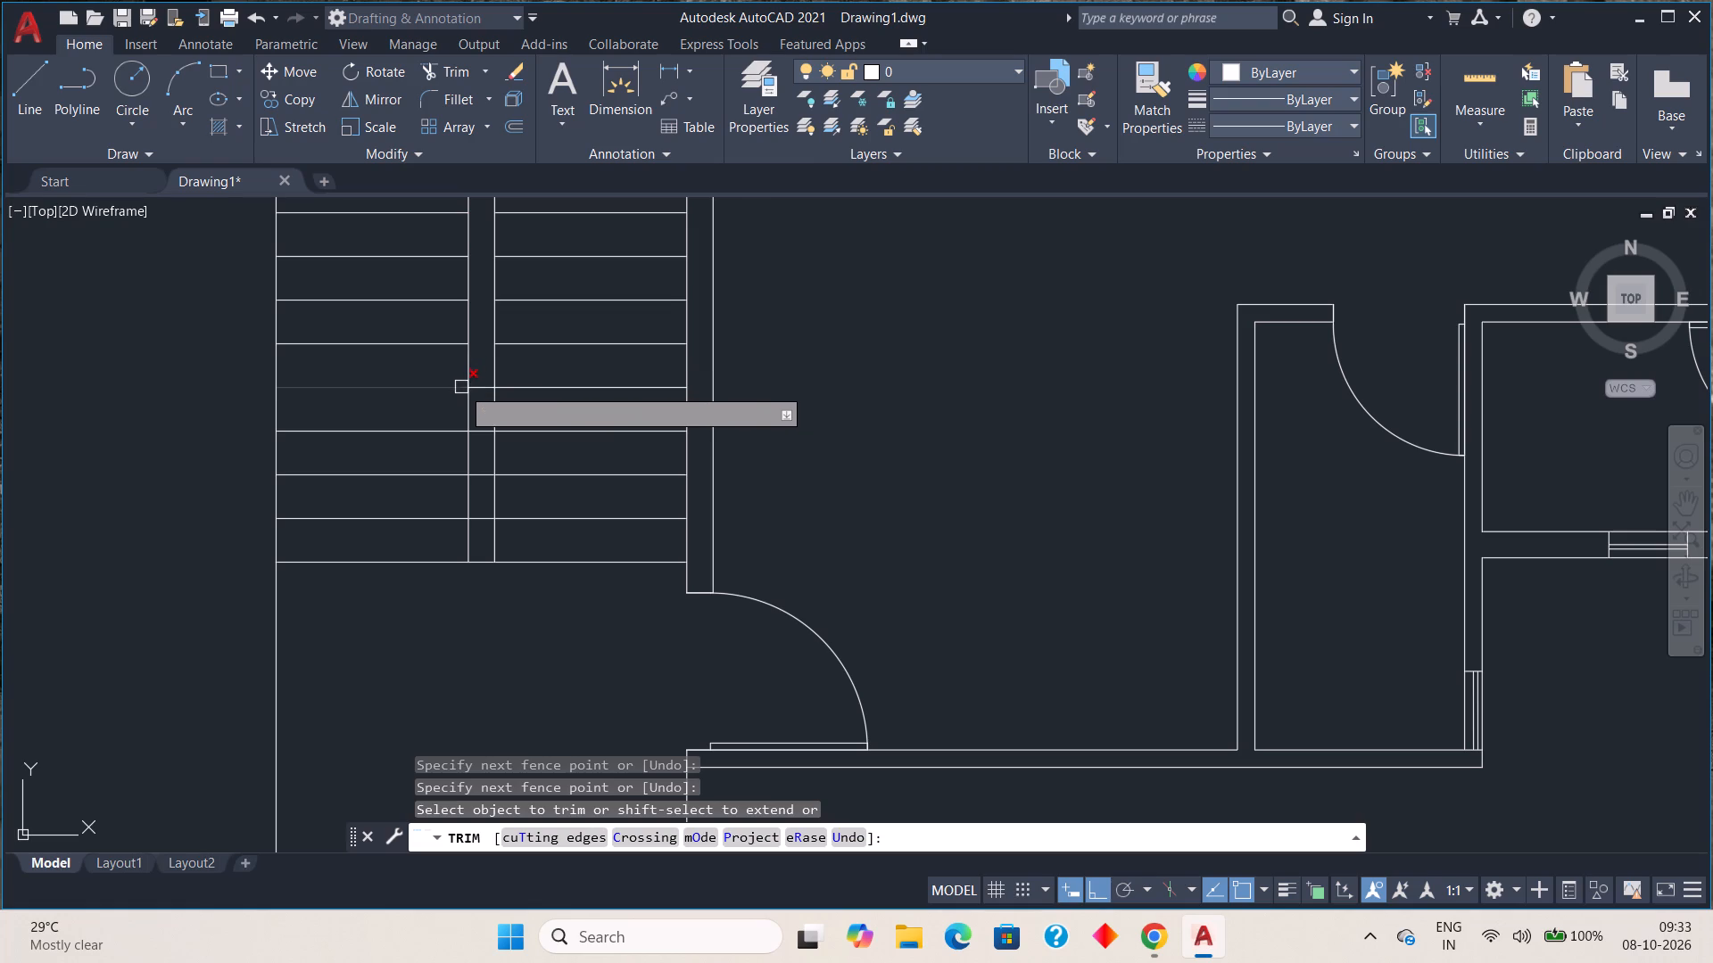
left_click_drag(477, 366, 481, 378)
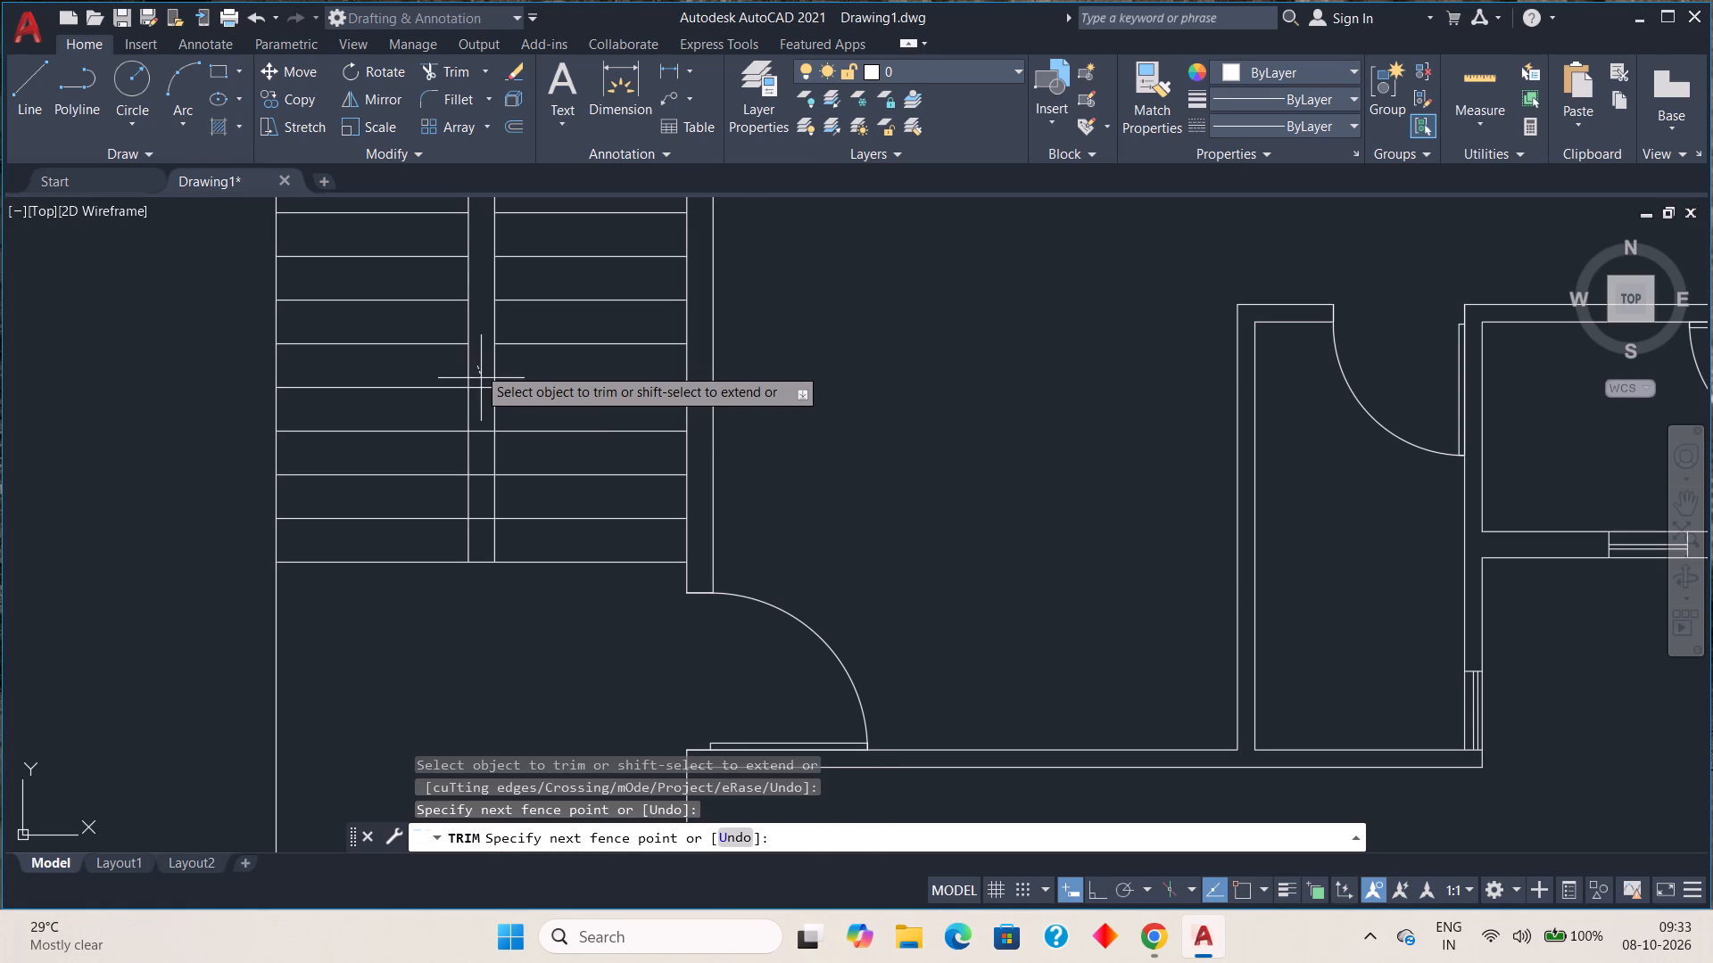
left_click_drag(481, 378, 485, 496)
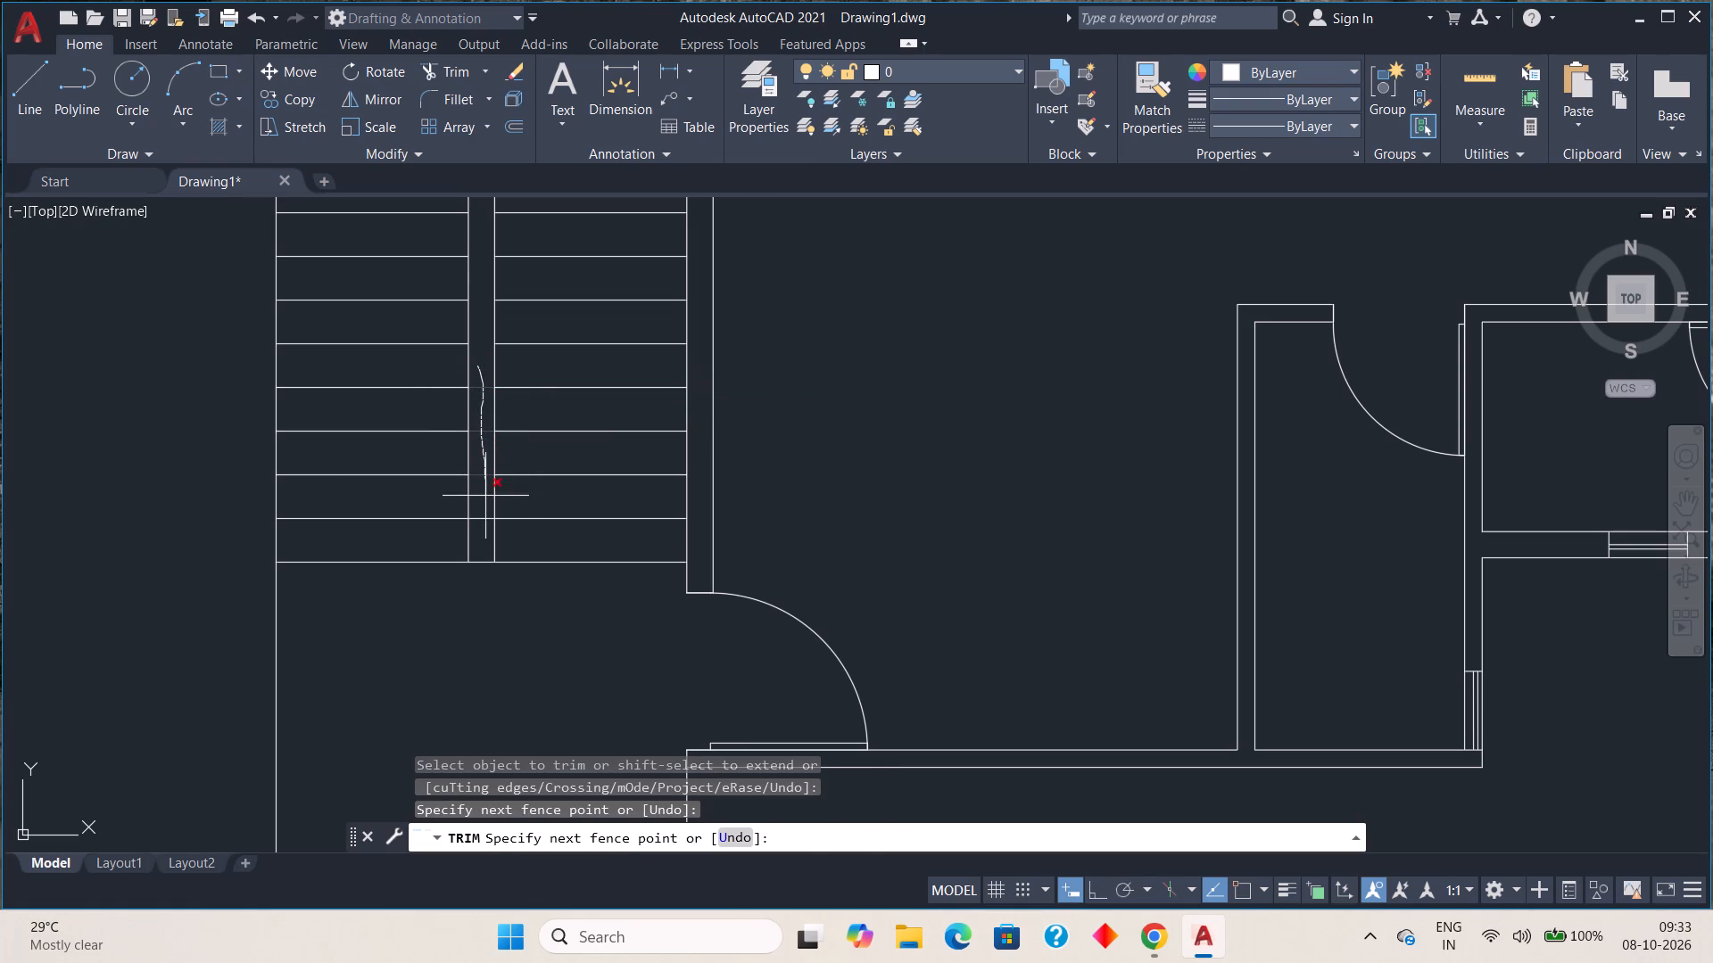
left_click_drag(485, 496, 483, 529)
Trim the overlapping wall lines at the lobby junction and southwest corner of the space south of the lobby, plus its east line's southern overhang.
scroll(512, 634, "down", 1)
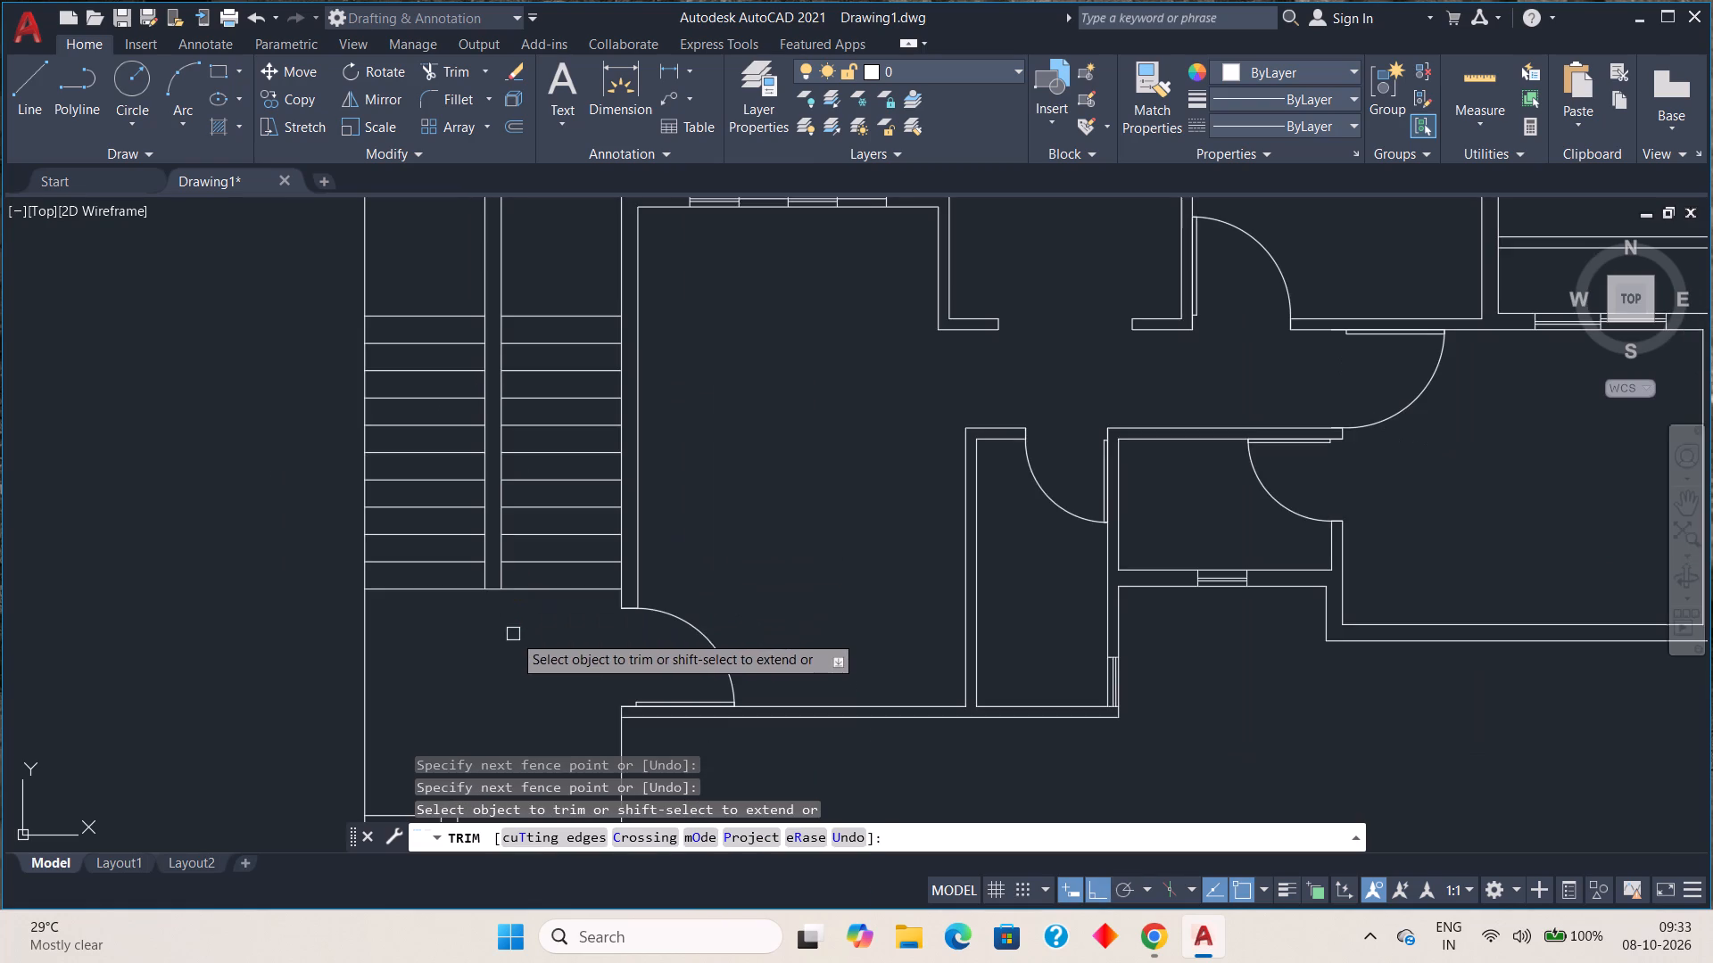
middle_click_drag(513, 631, 563, 369)
middle_click_drag(573, 543, 559, 295)
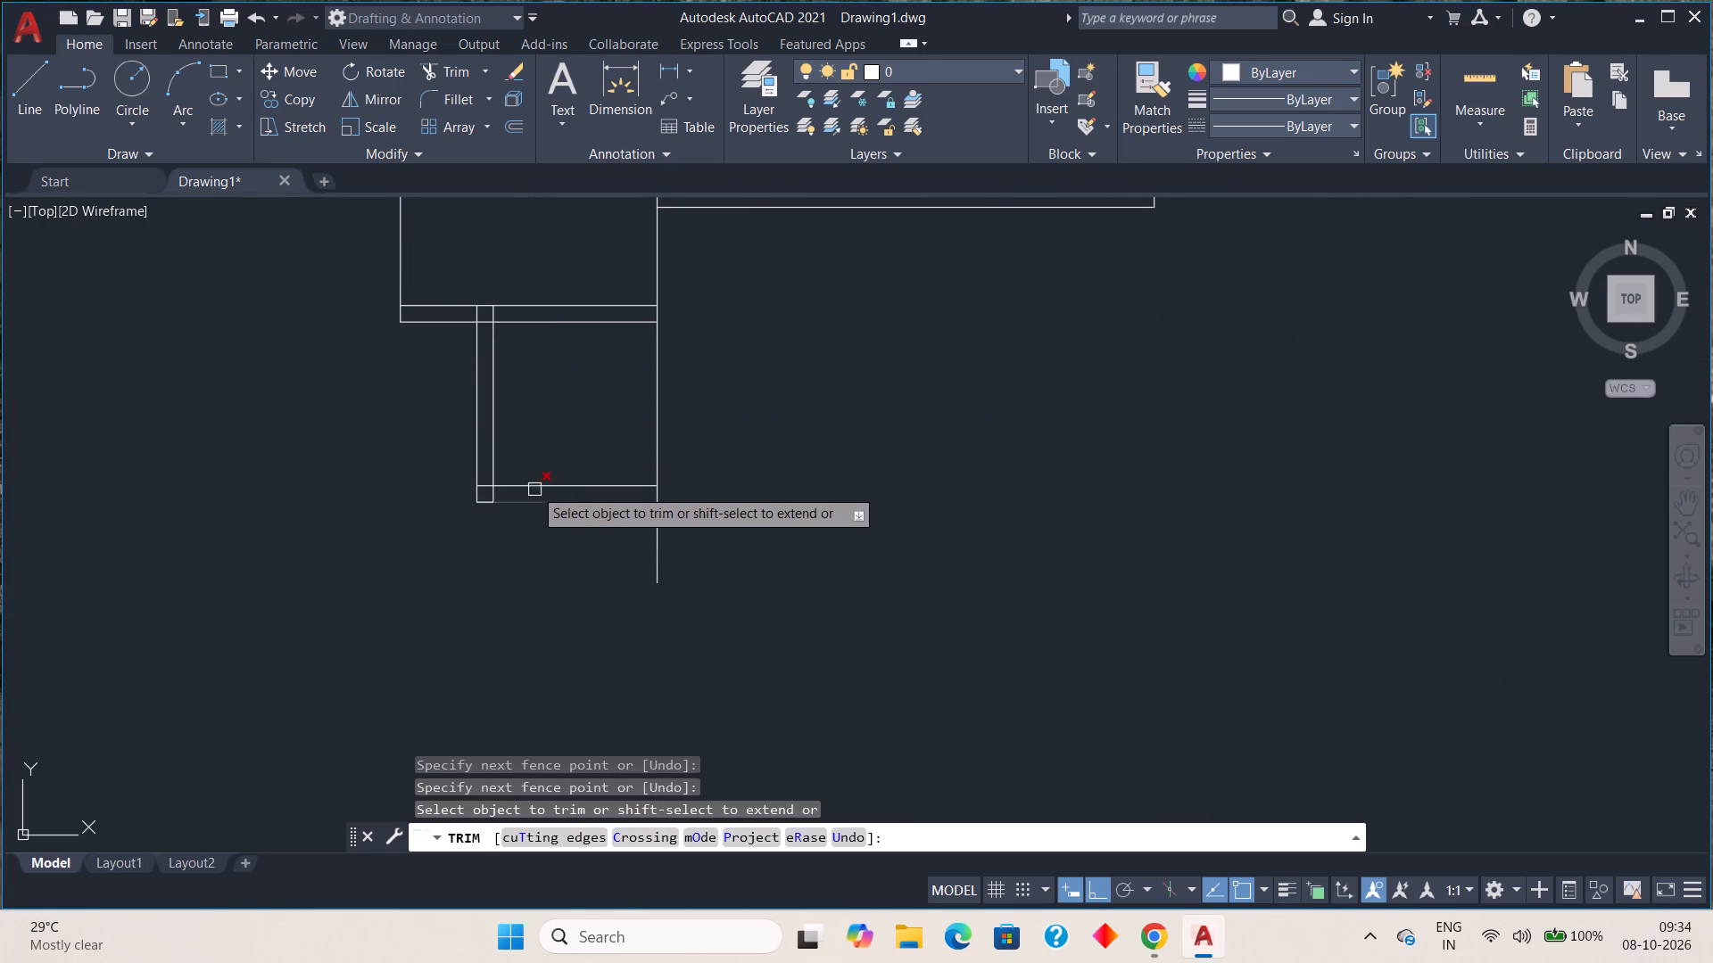
scroll(452, 341, "up", 3)
scroll(529, 248, "down", 2)
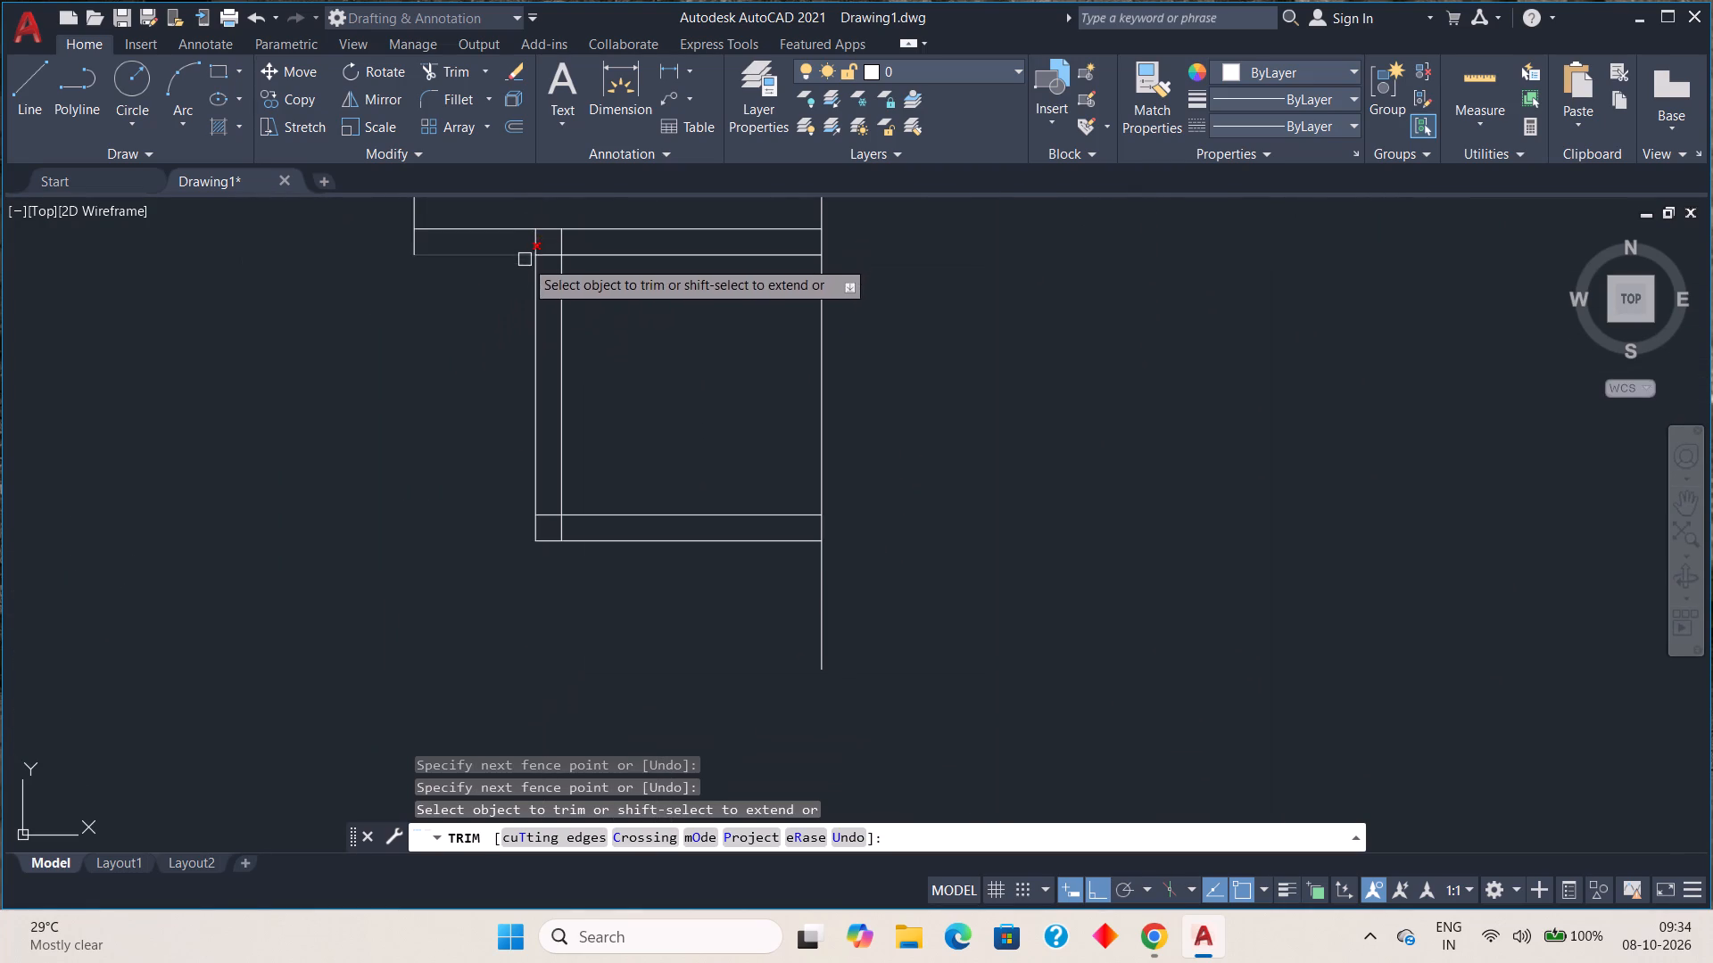
middle_click_drag(524, 263, 517, 389)
left_click(526, 369)
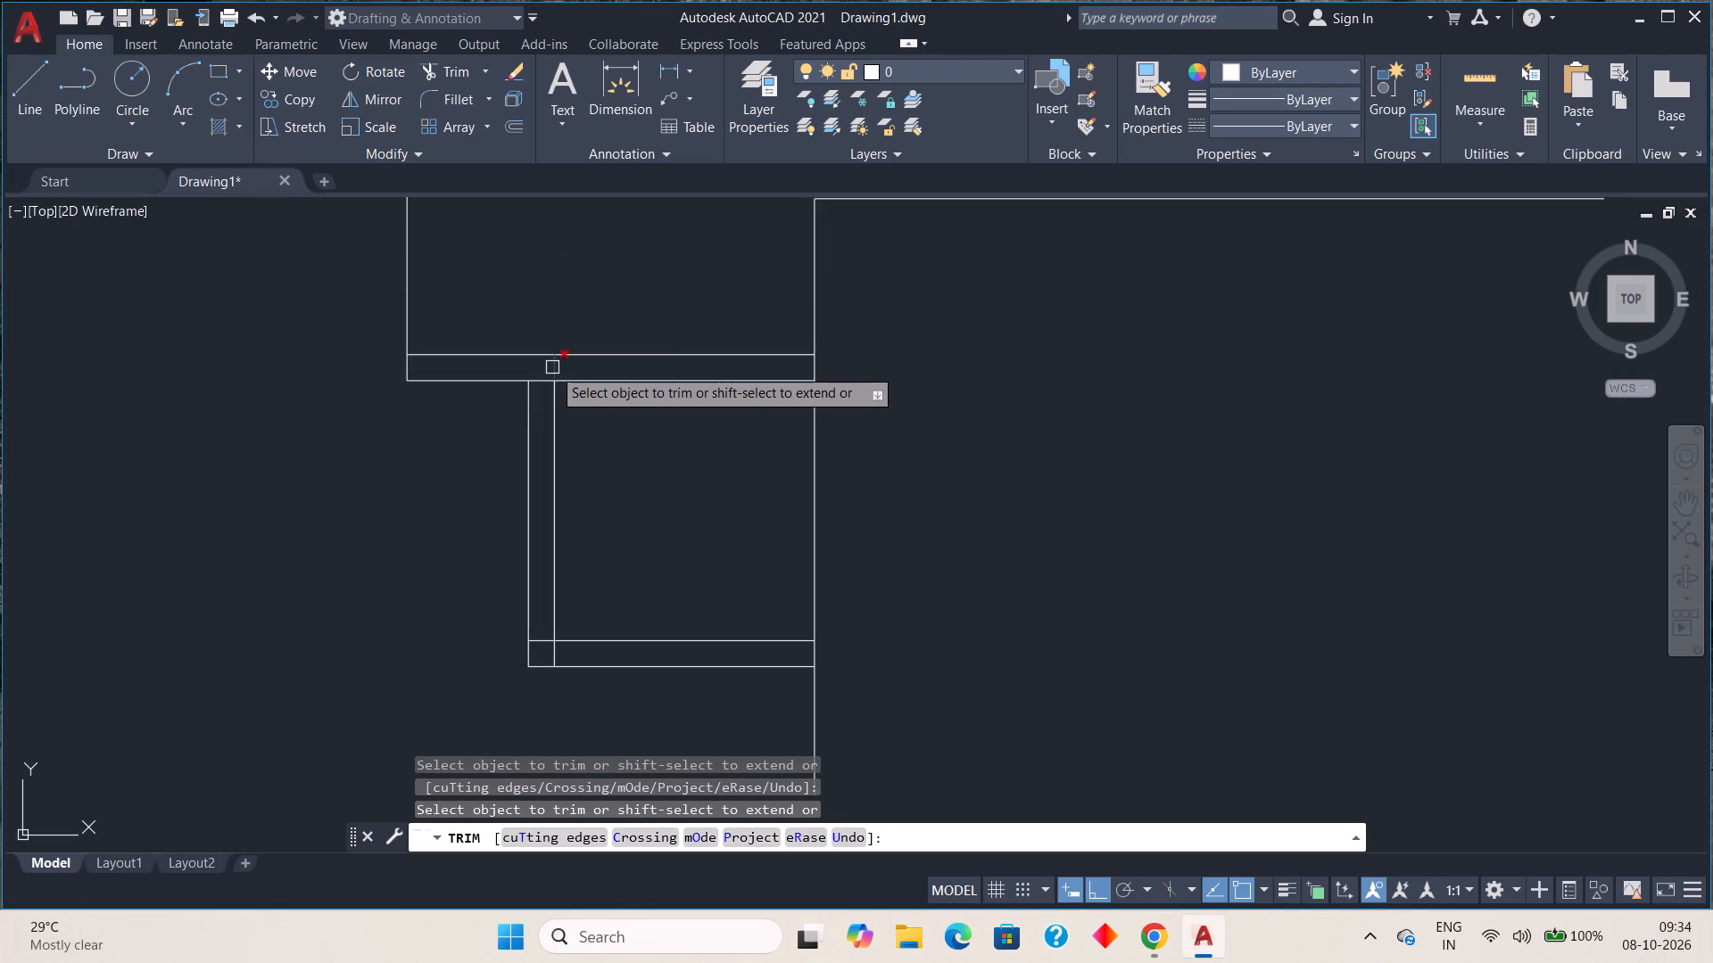
left_click(552, 367)
left_click(544, 380)
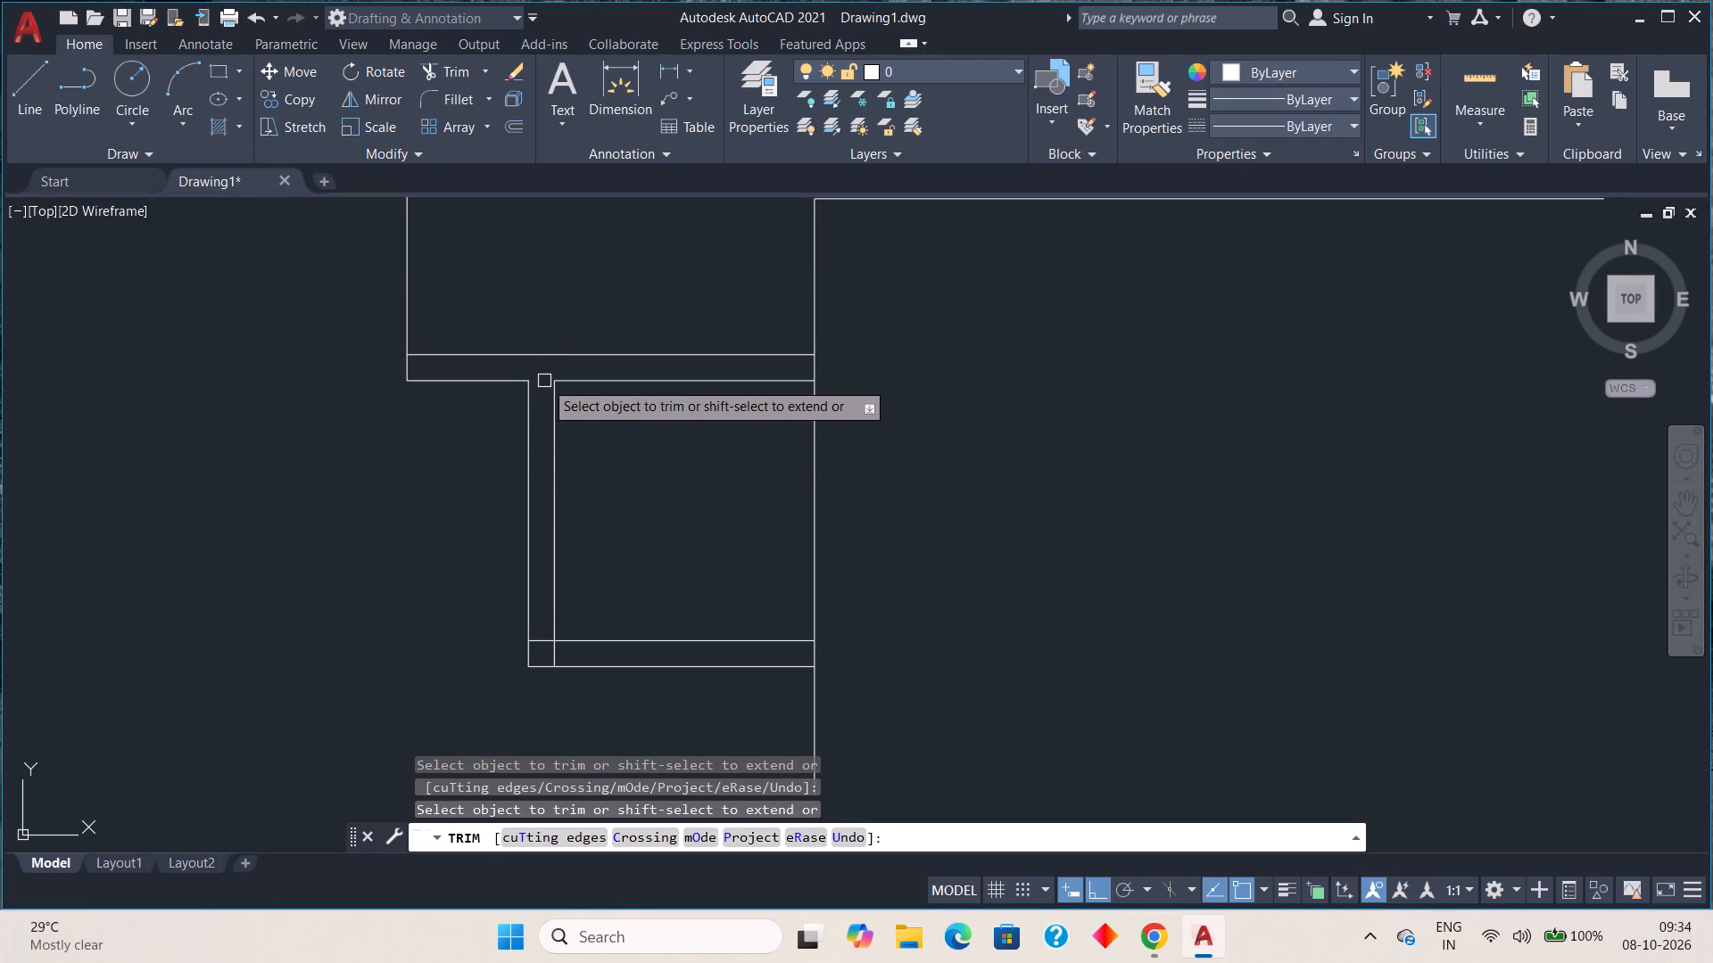
left_click(541, 639)
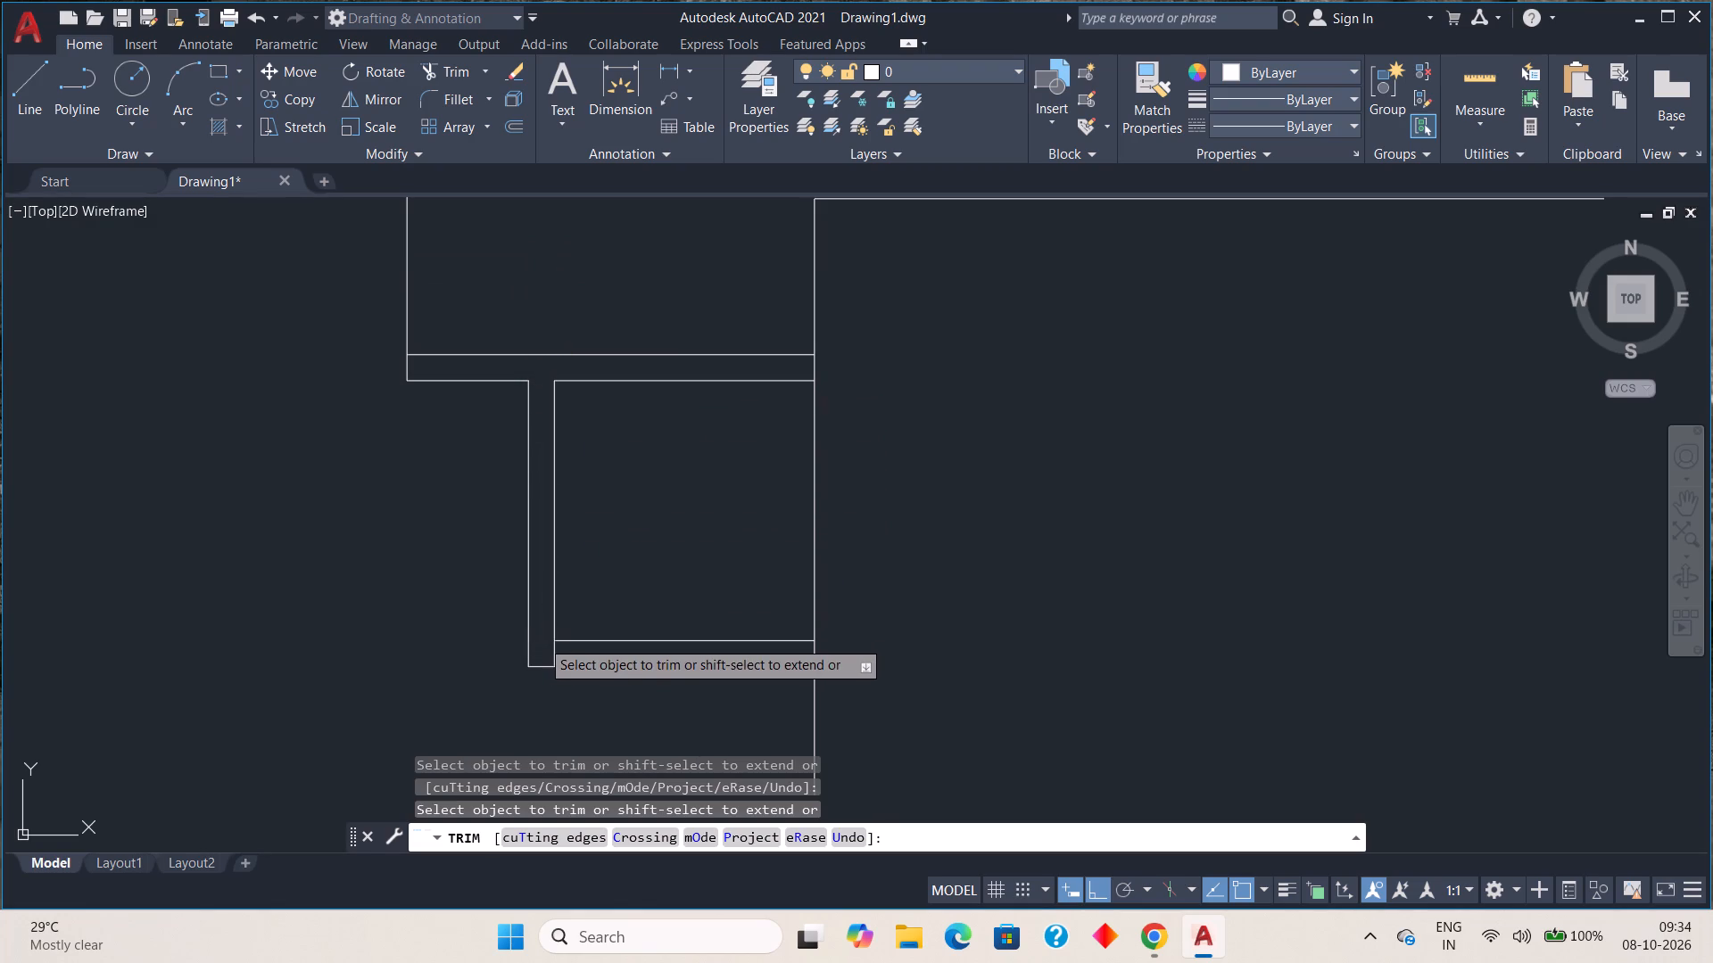
left_click(550, 651)
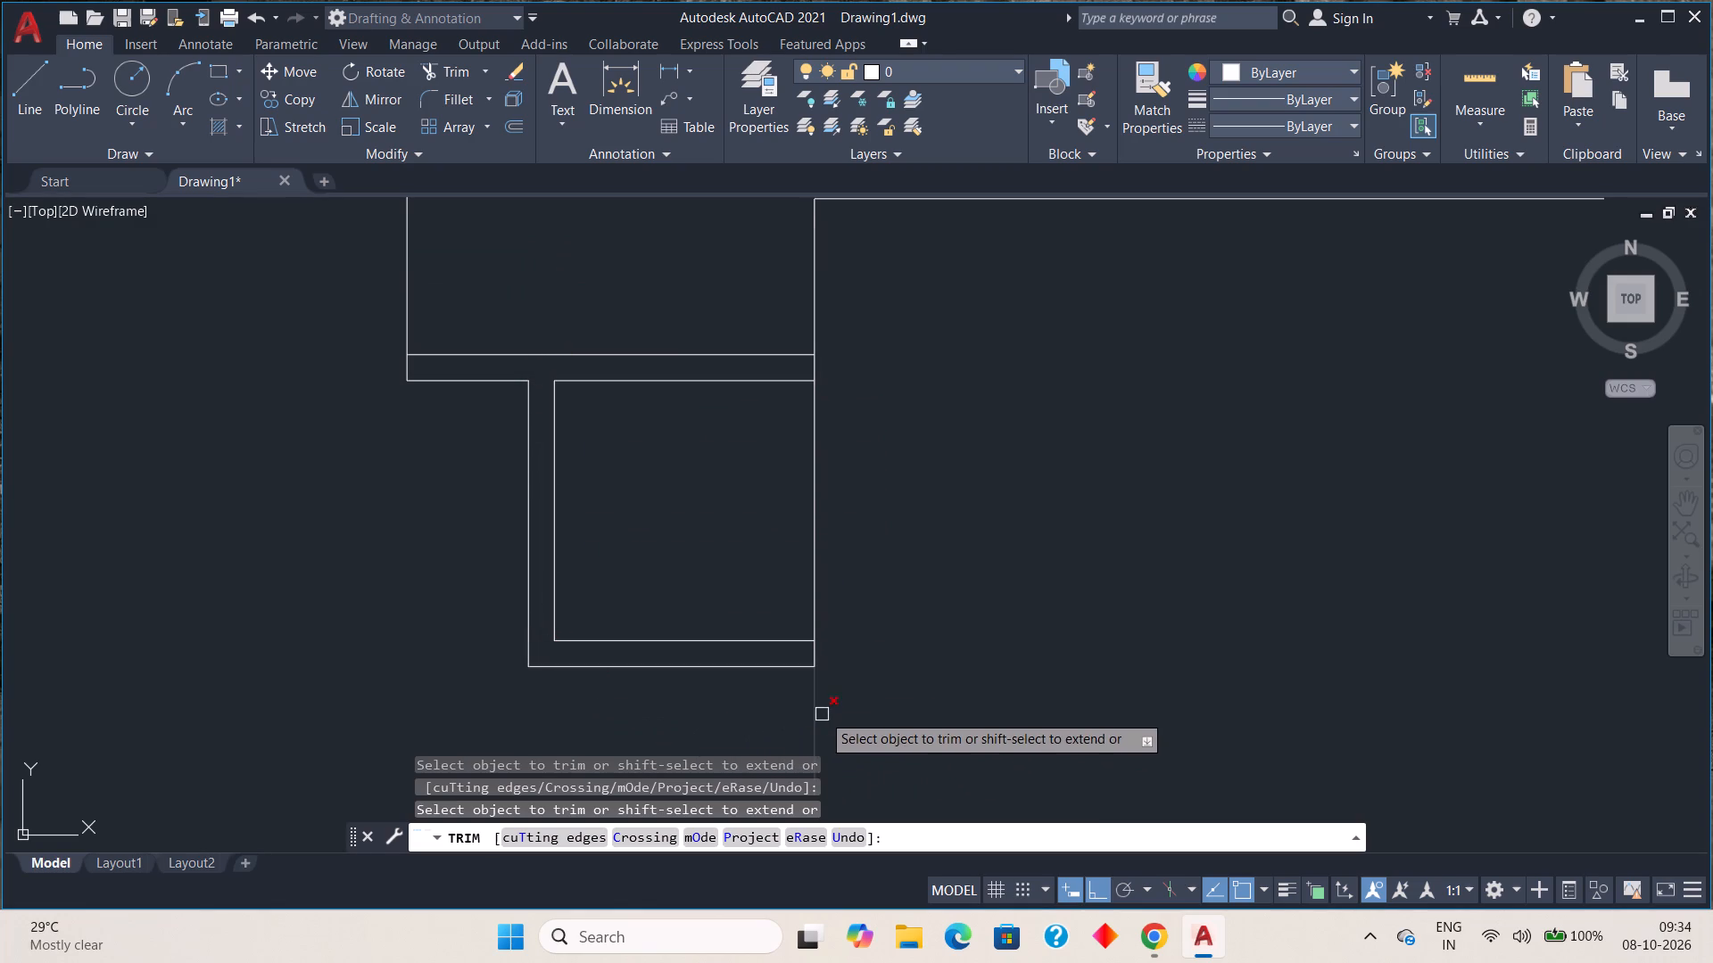
left_click(811, 705)
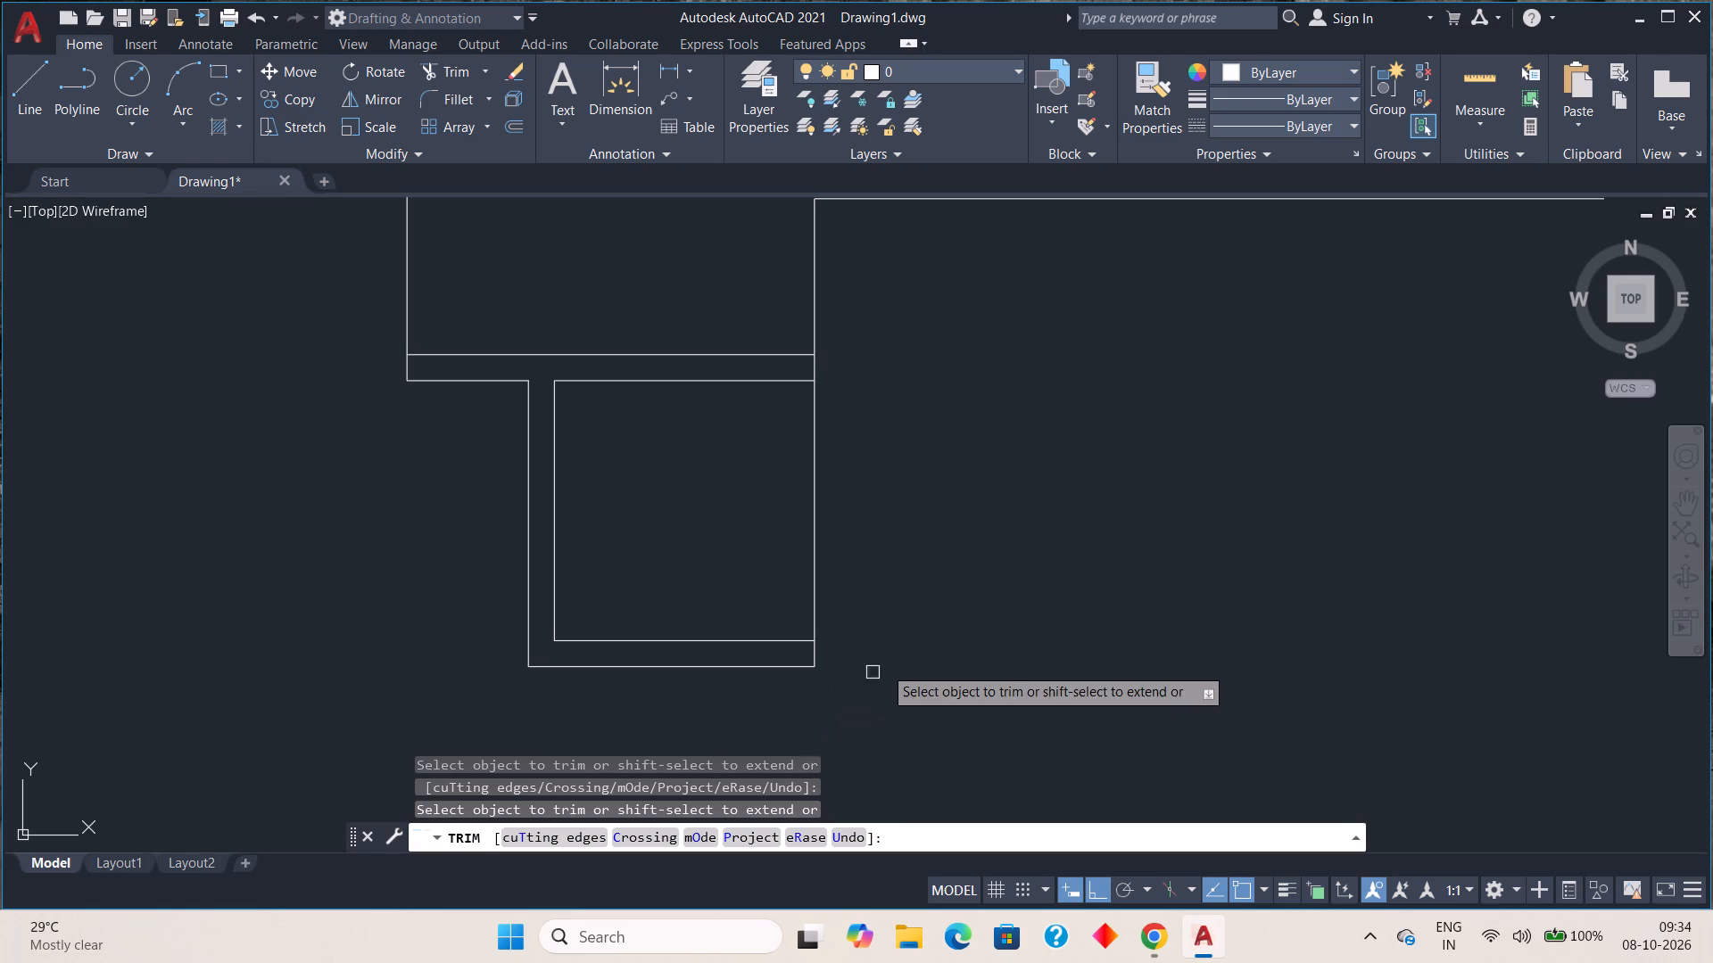
scroll(913, 649, "down", 2)
middle_click_drag(907, 597, 864, 597)
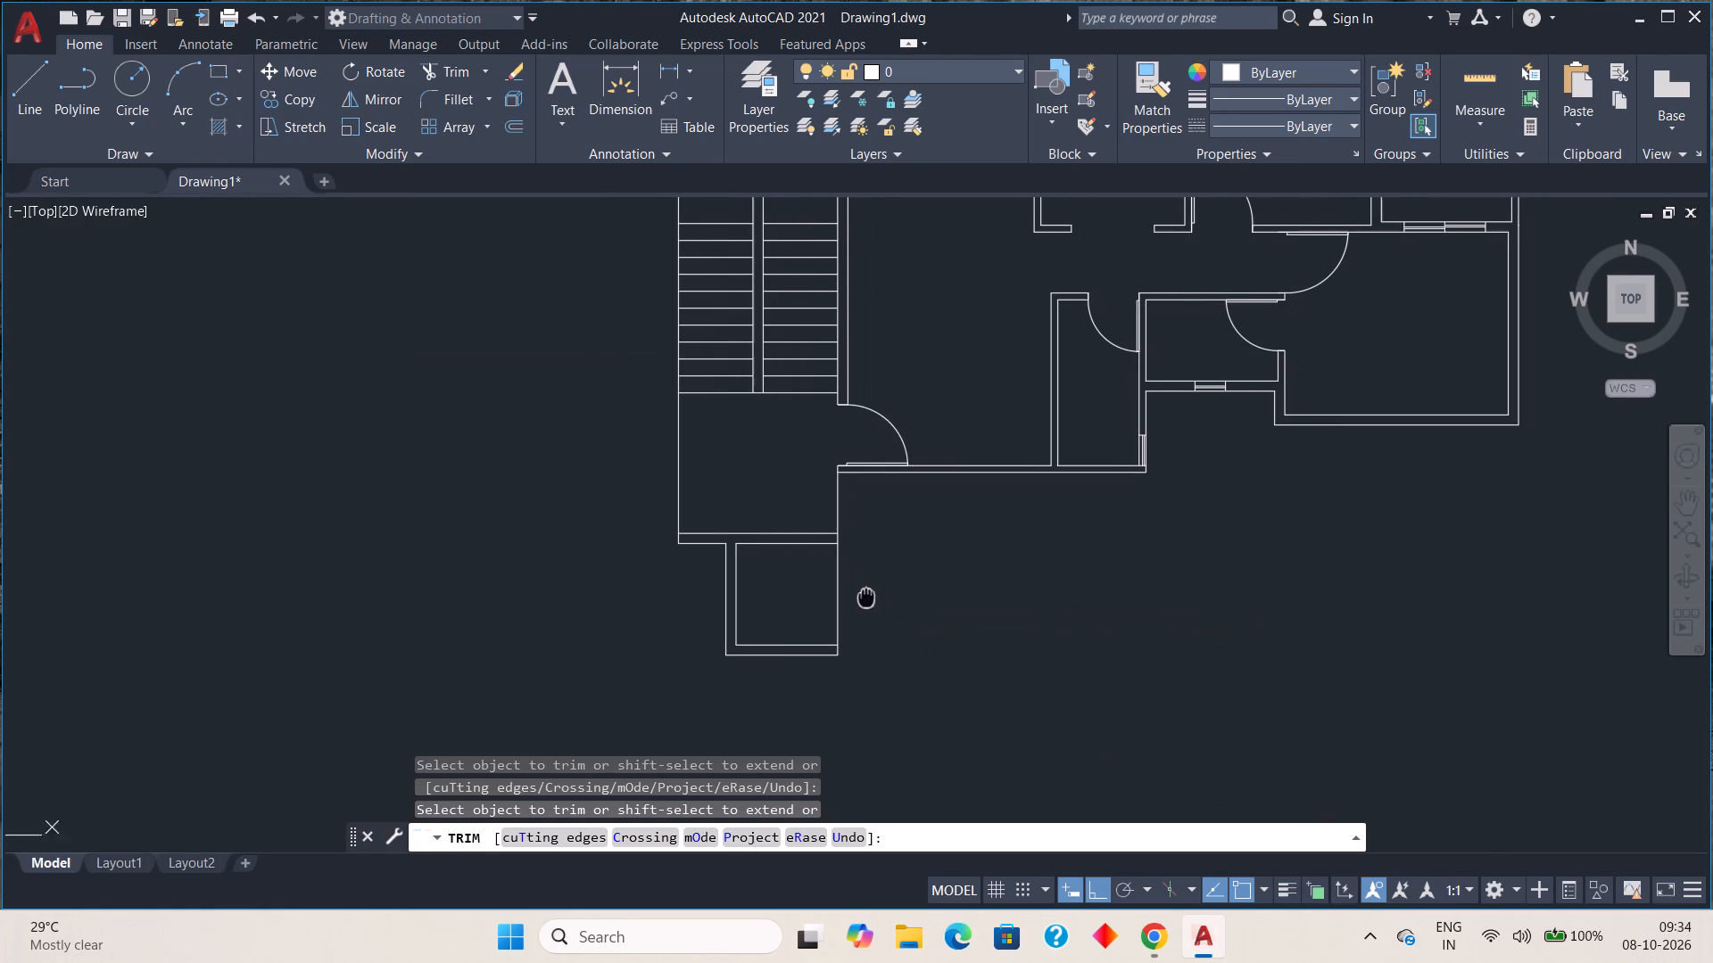
middle_click_drag(864, 597, 861, 598)
key("Escape")
key("Escape")
scroll(881, 603, "down", 1)
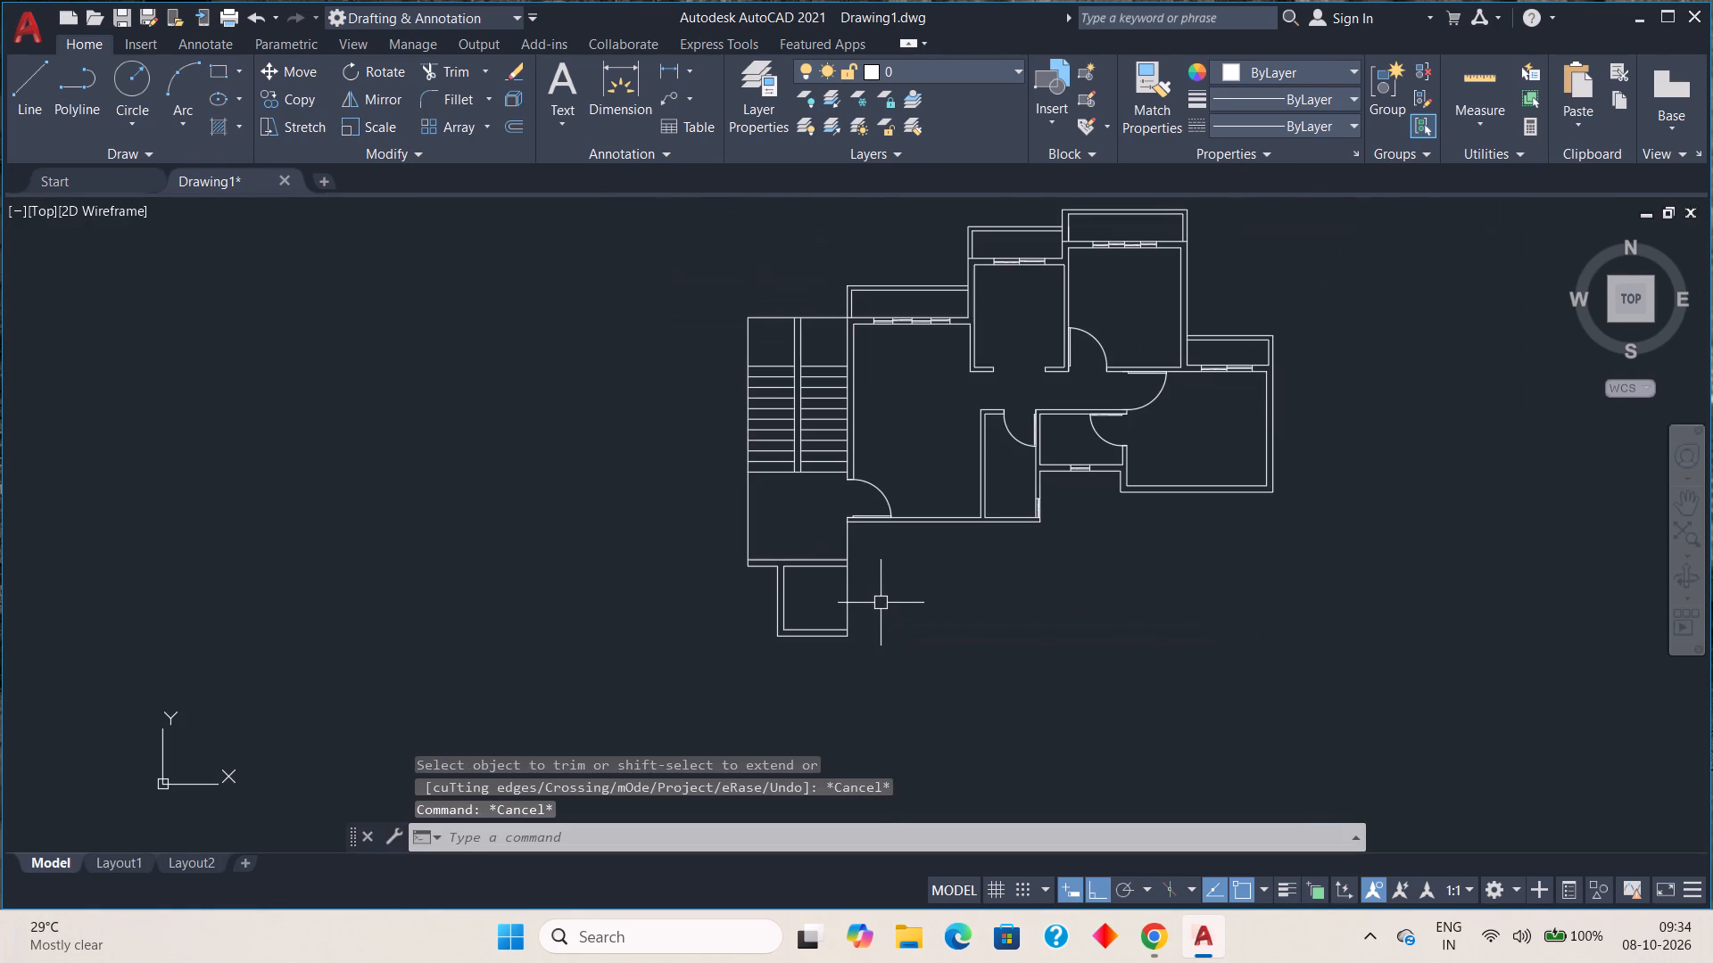
Offset the northernmost tread line of both the east and west stair flights 3'-6" north.
scroll(875, 593, "down", 2)
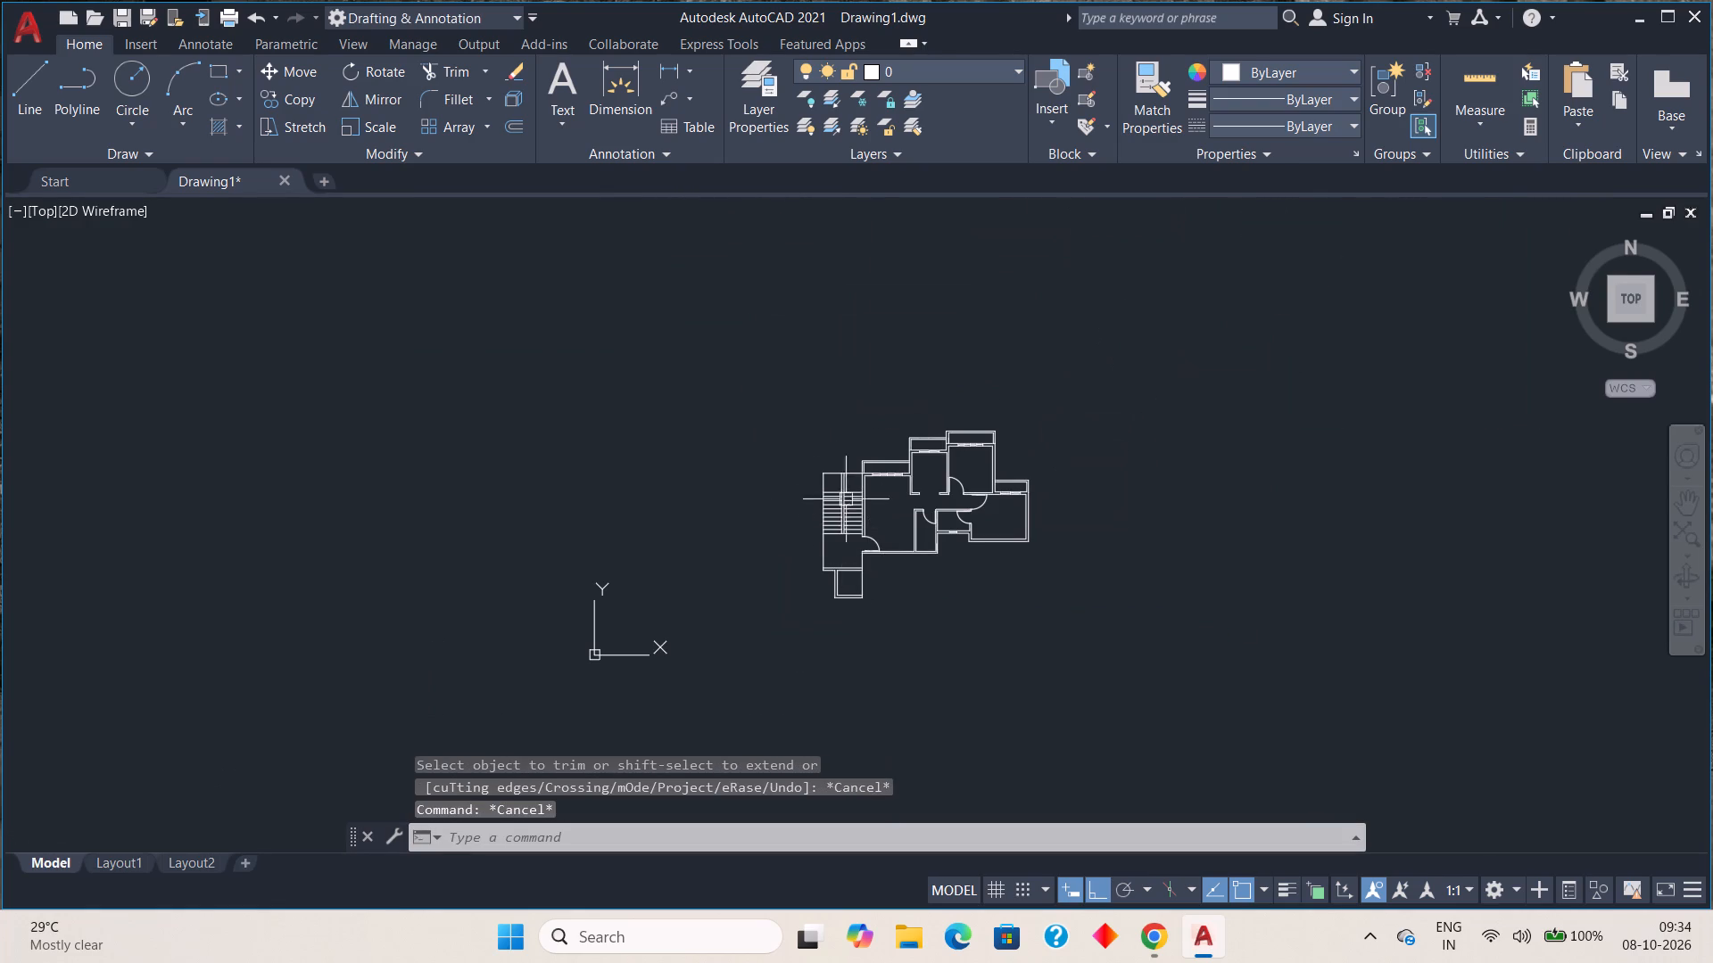
scroll(840, 534, "up", 3)
middle_click_drag(864, 375, 809, 541)
scroll(797, 501, "up", 1)
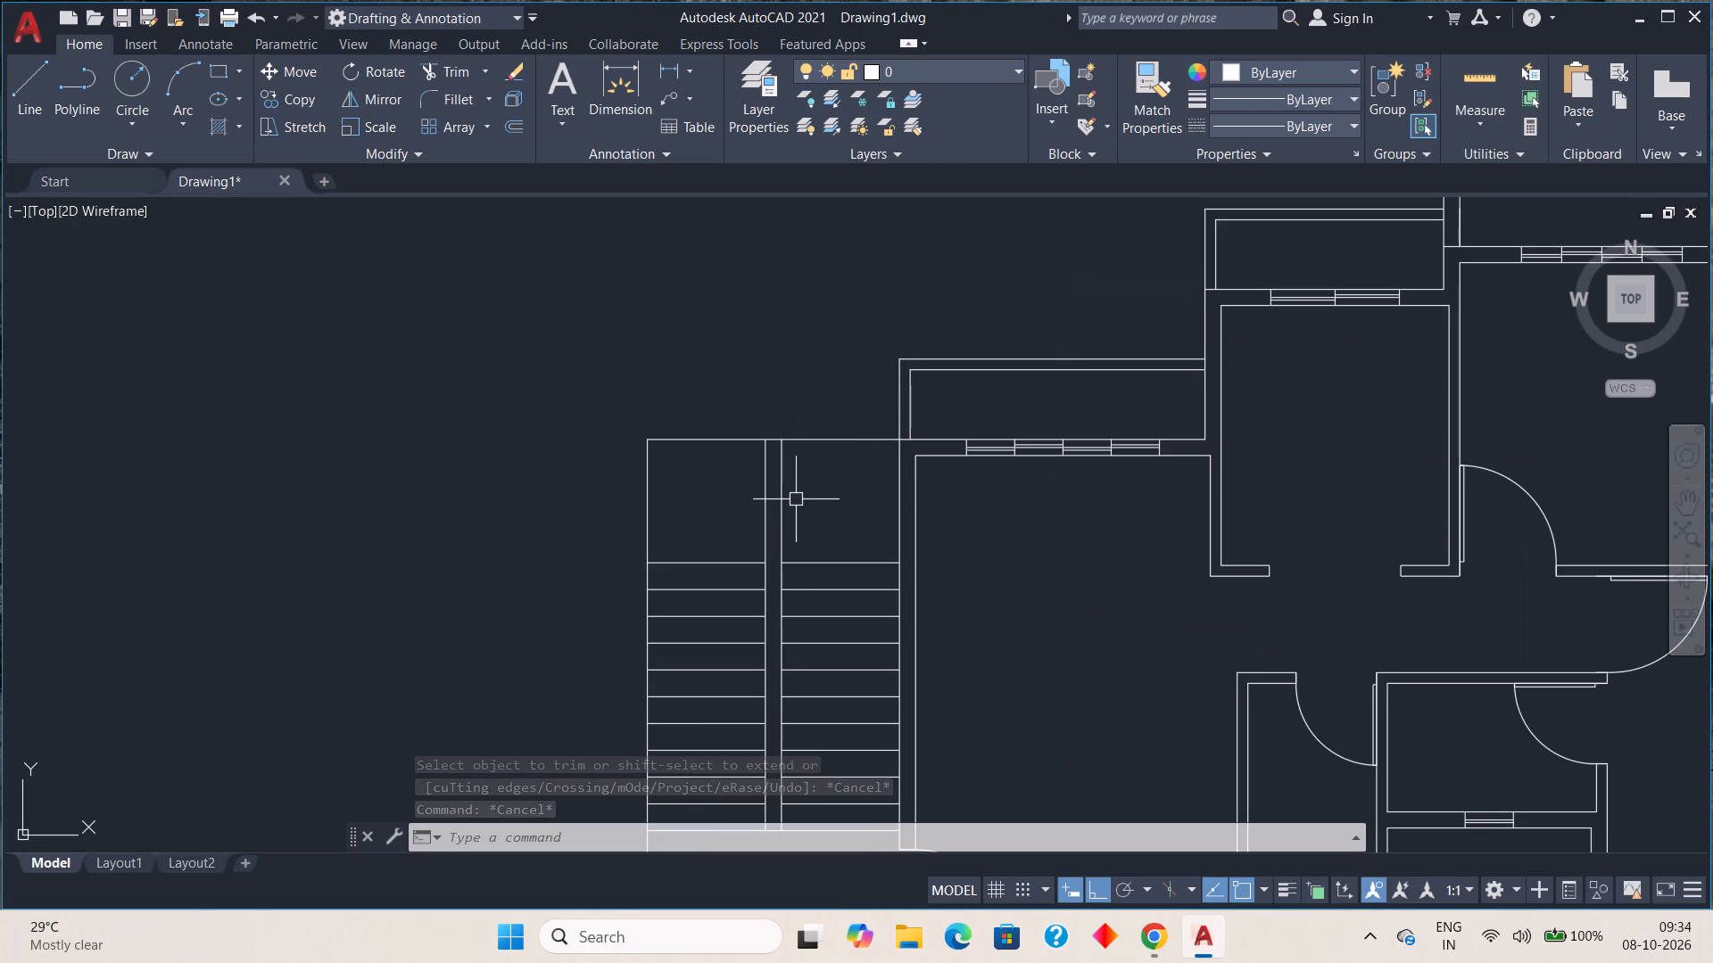
middle_click_drag(799, 477, 792, 554)
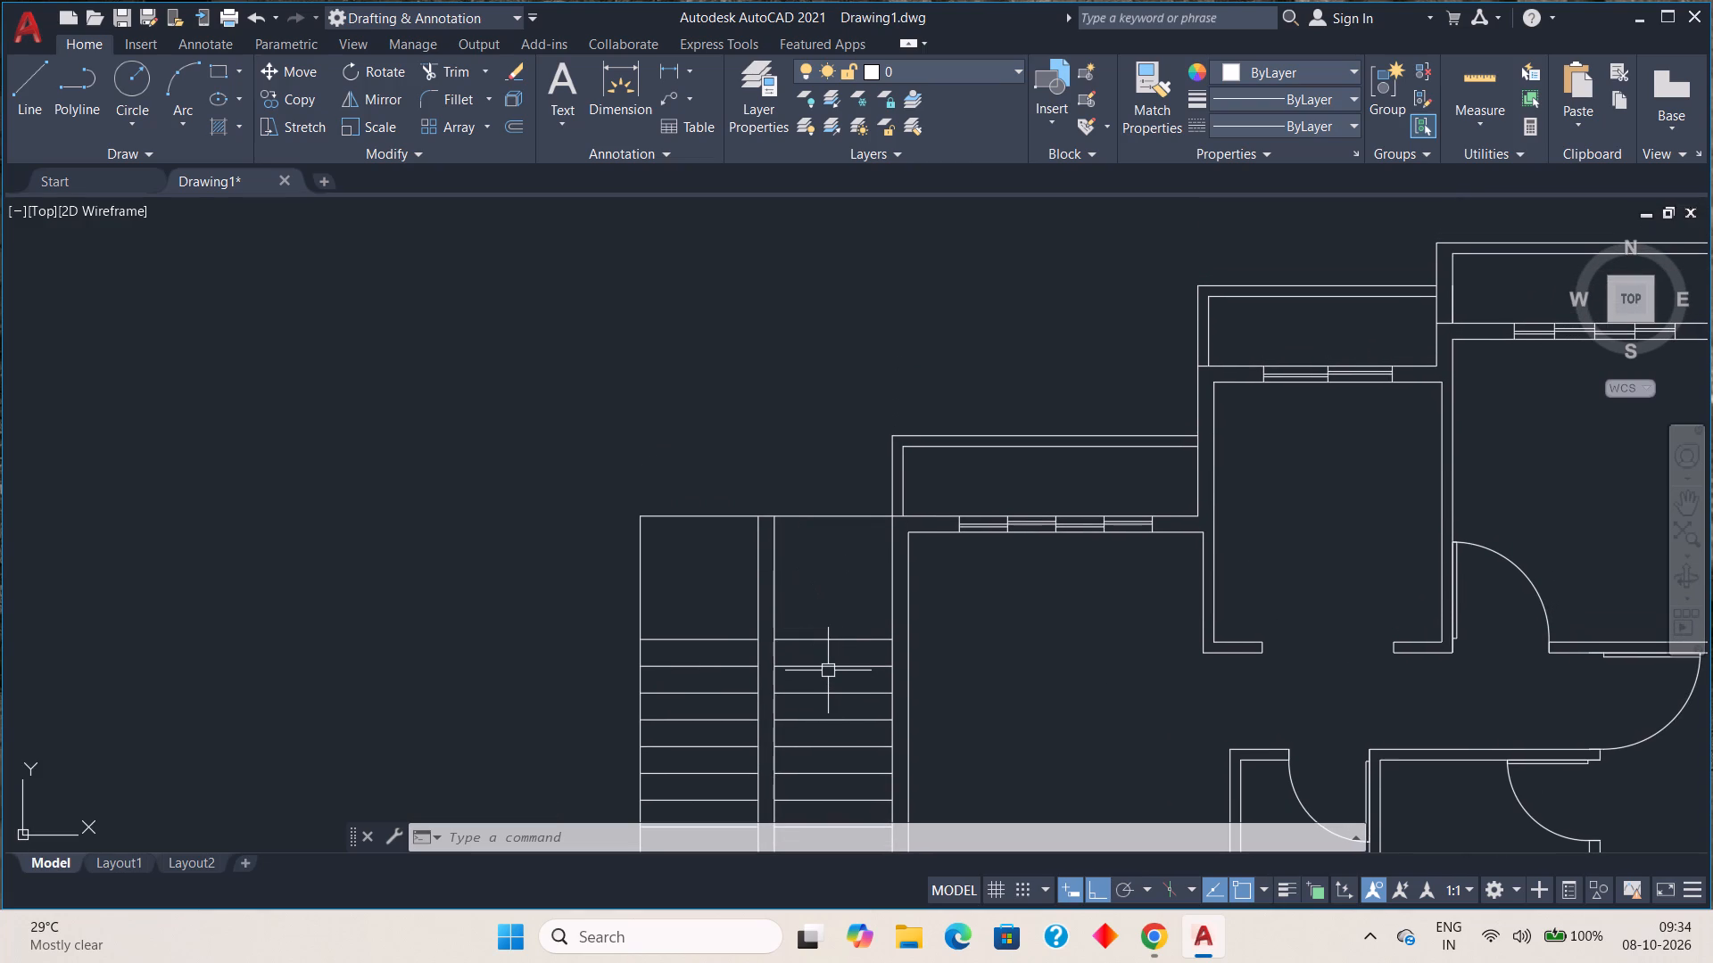
key("o")
key("Return")
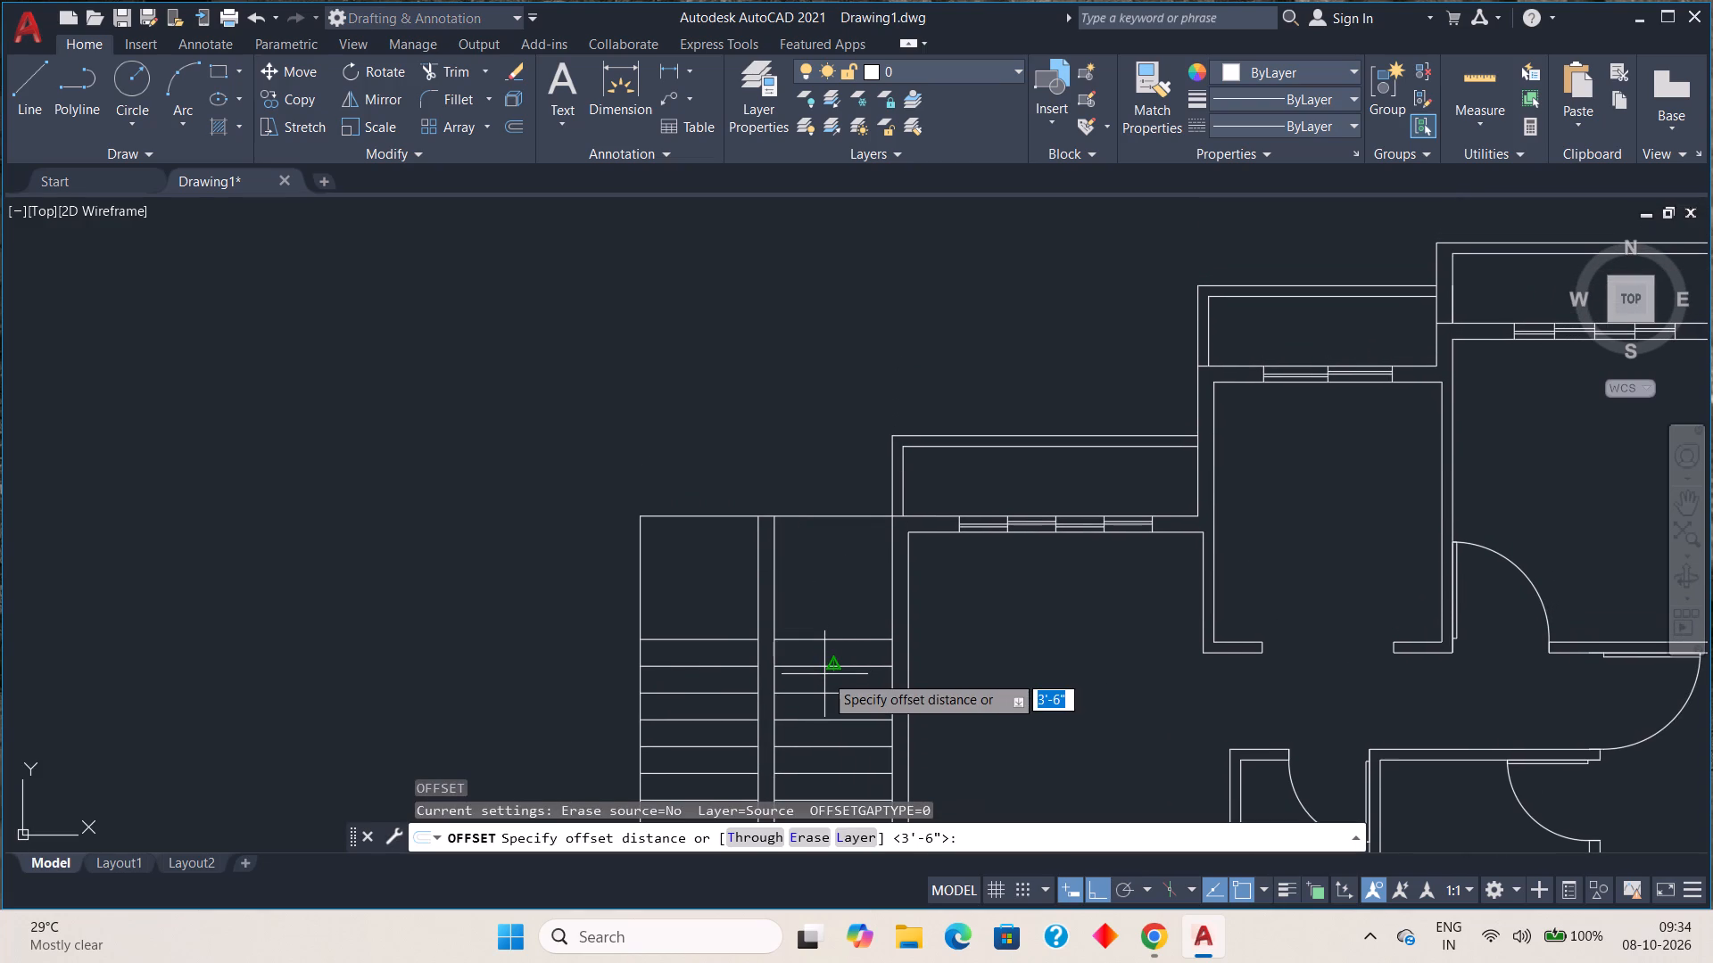
key("space")
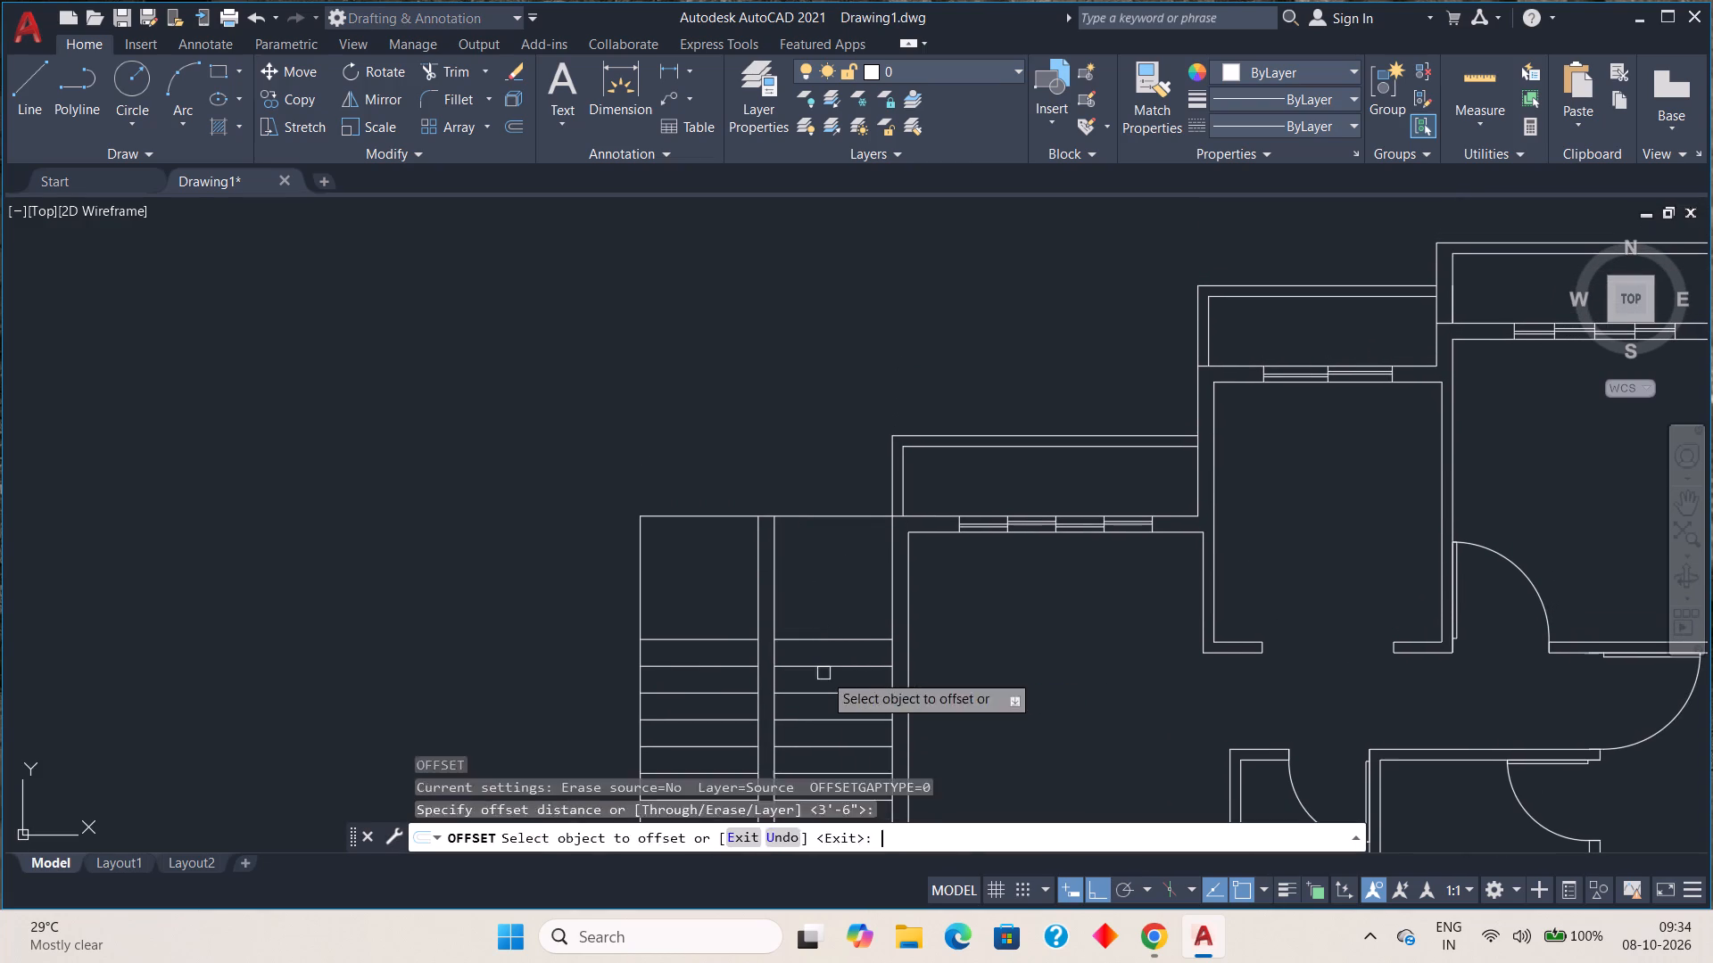
left_click(811, 638)
left_click(811, 602)
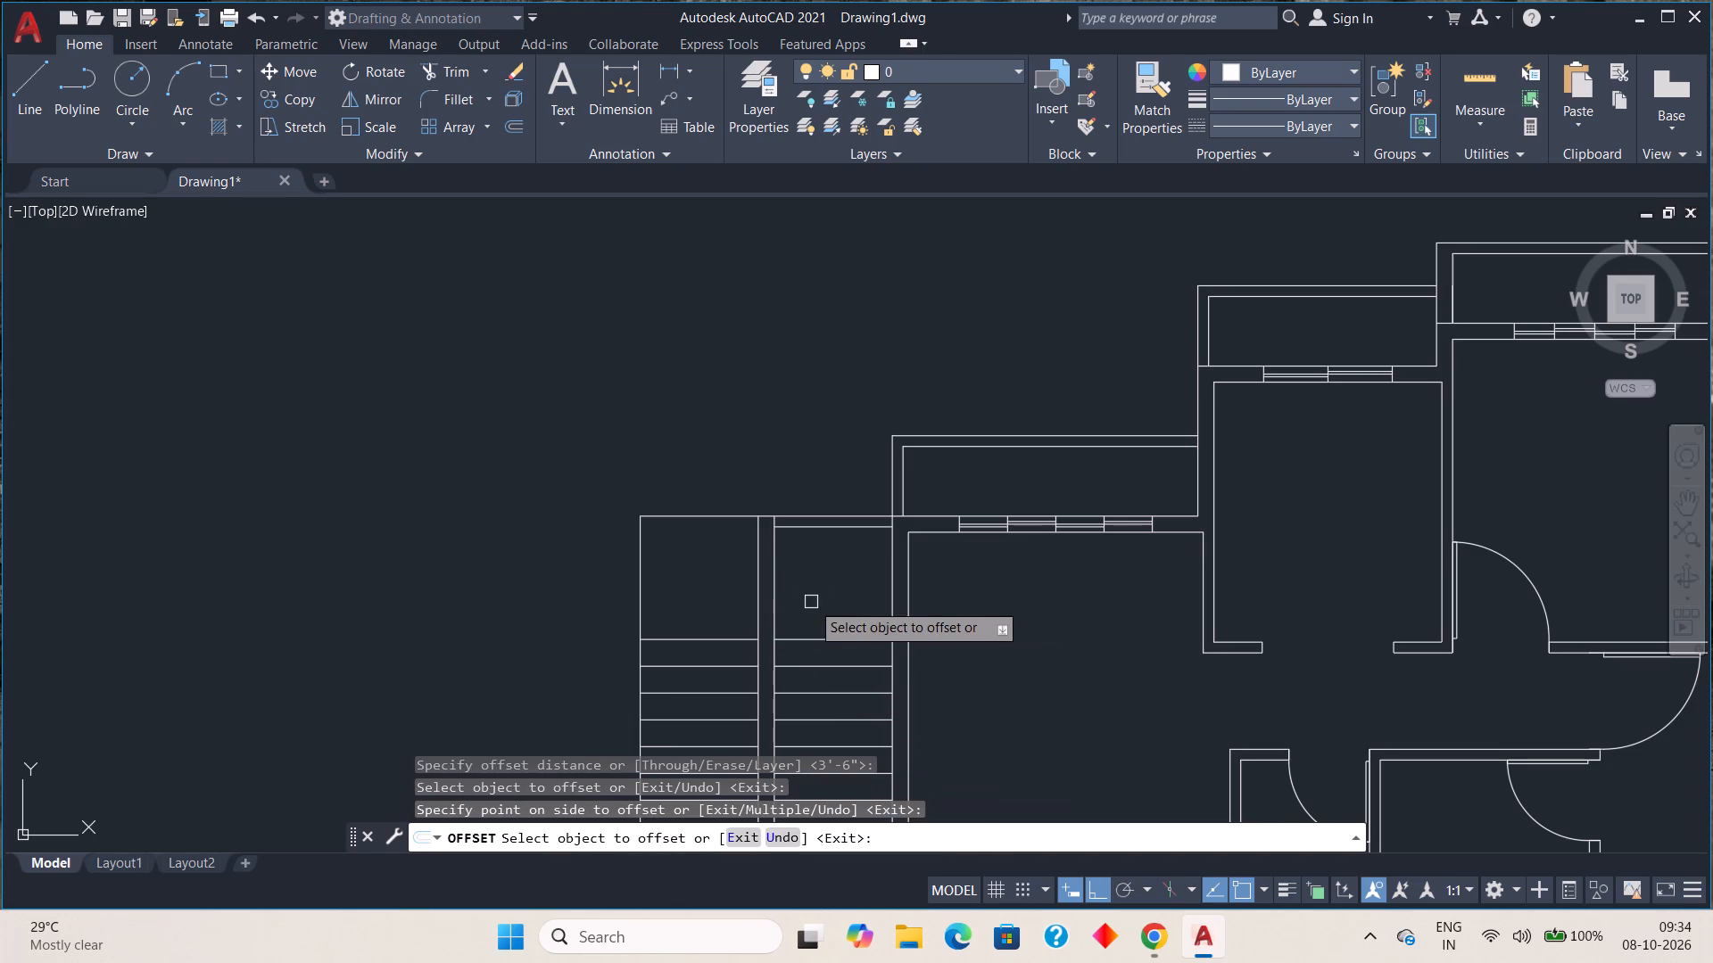
left_click(716, 635)
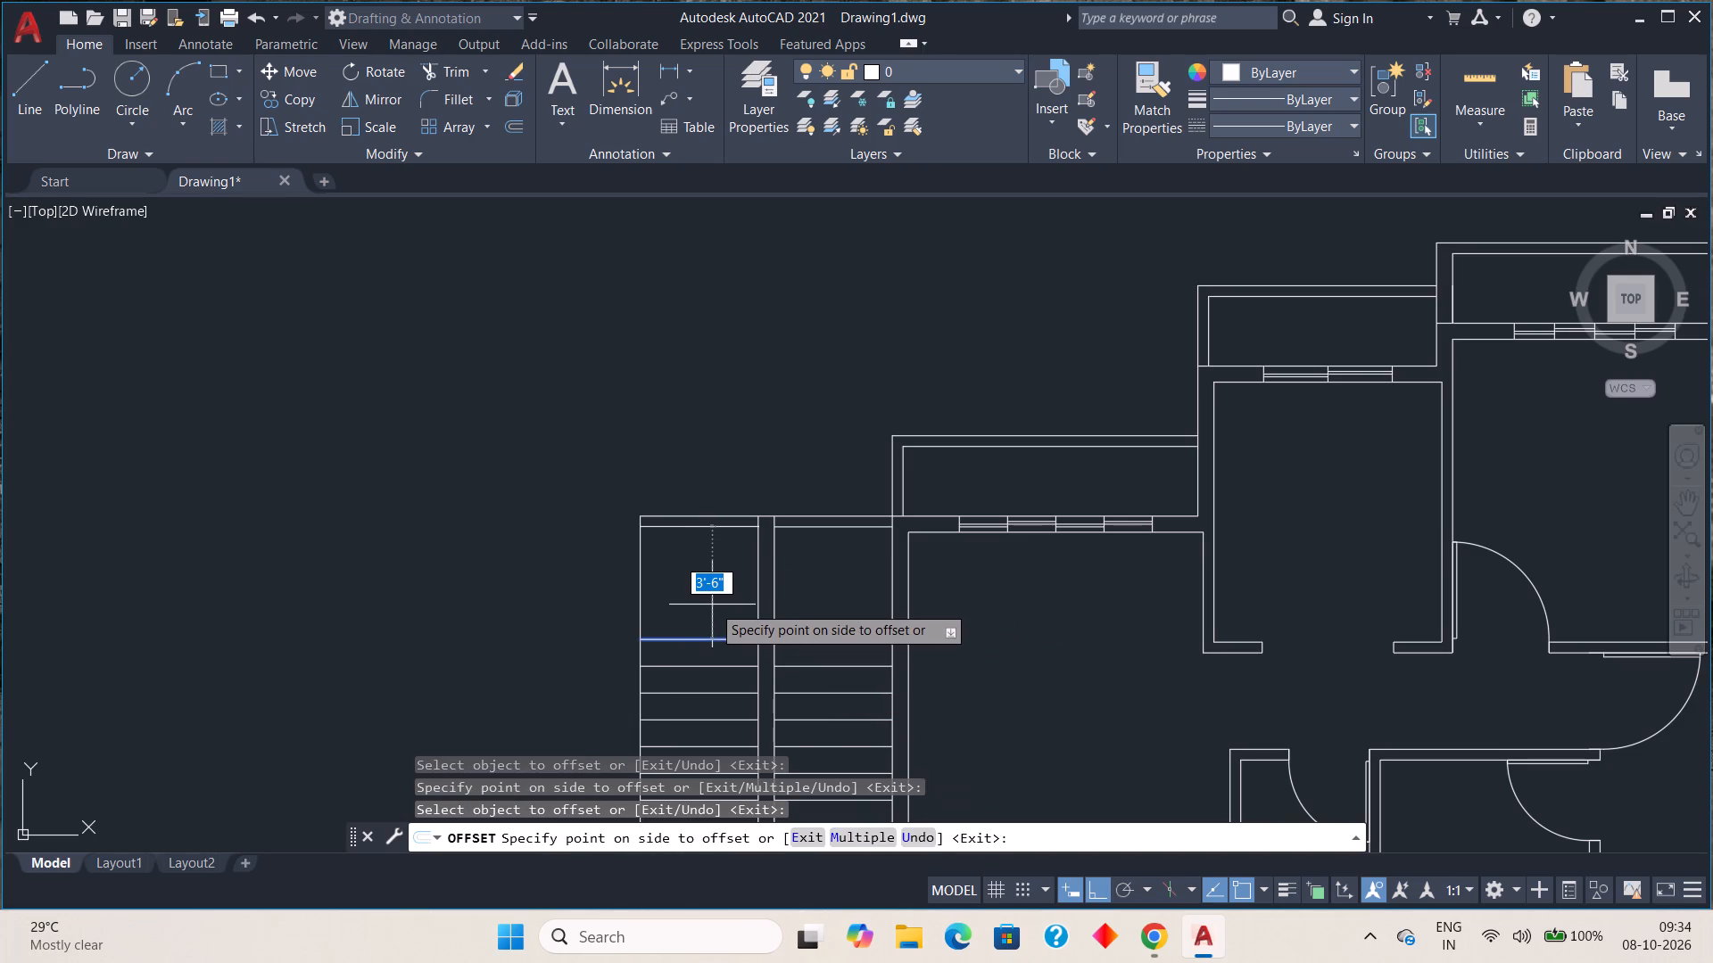
left_click(712, 604)
key("Escape")
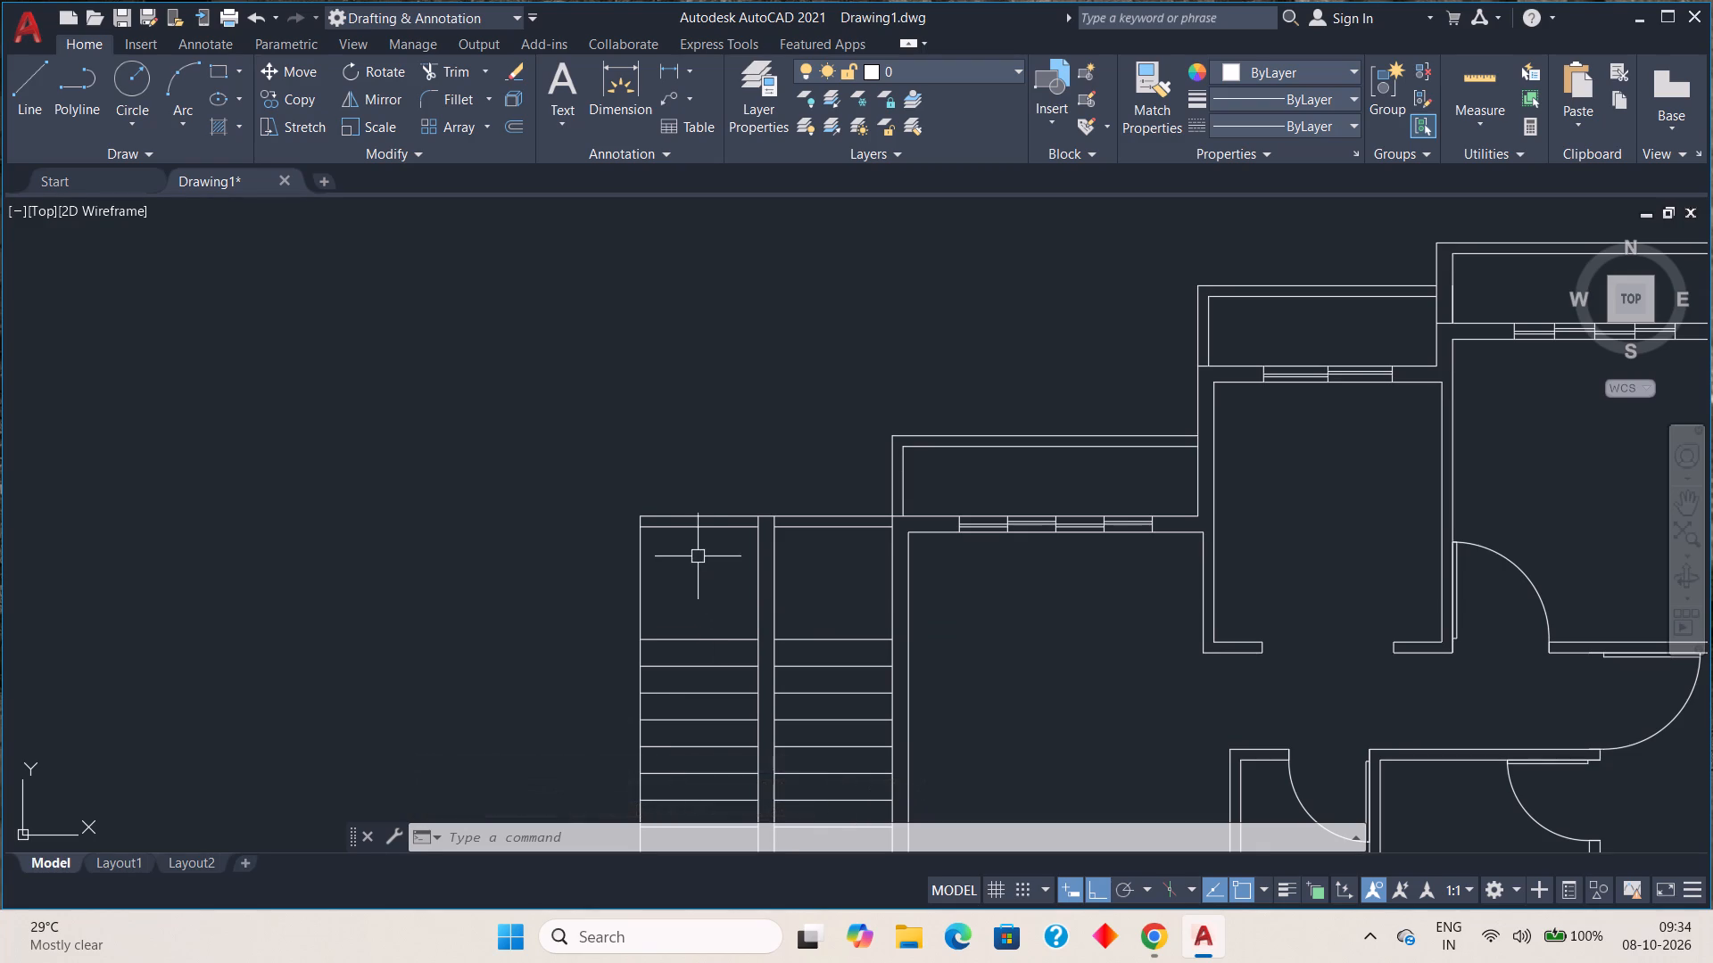
Extend the west flight's new offset line east across the central gap to meet the east flight's offset line.
scroll(740, 536, "up", 2)
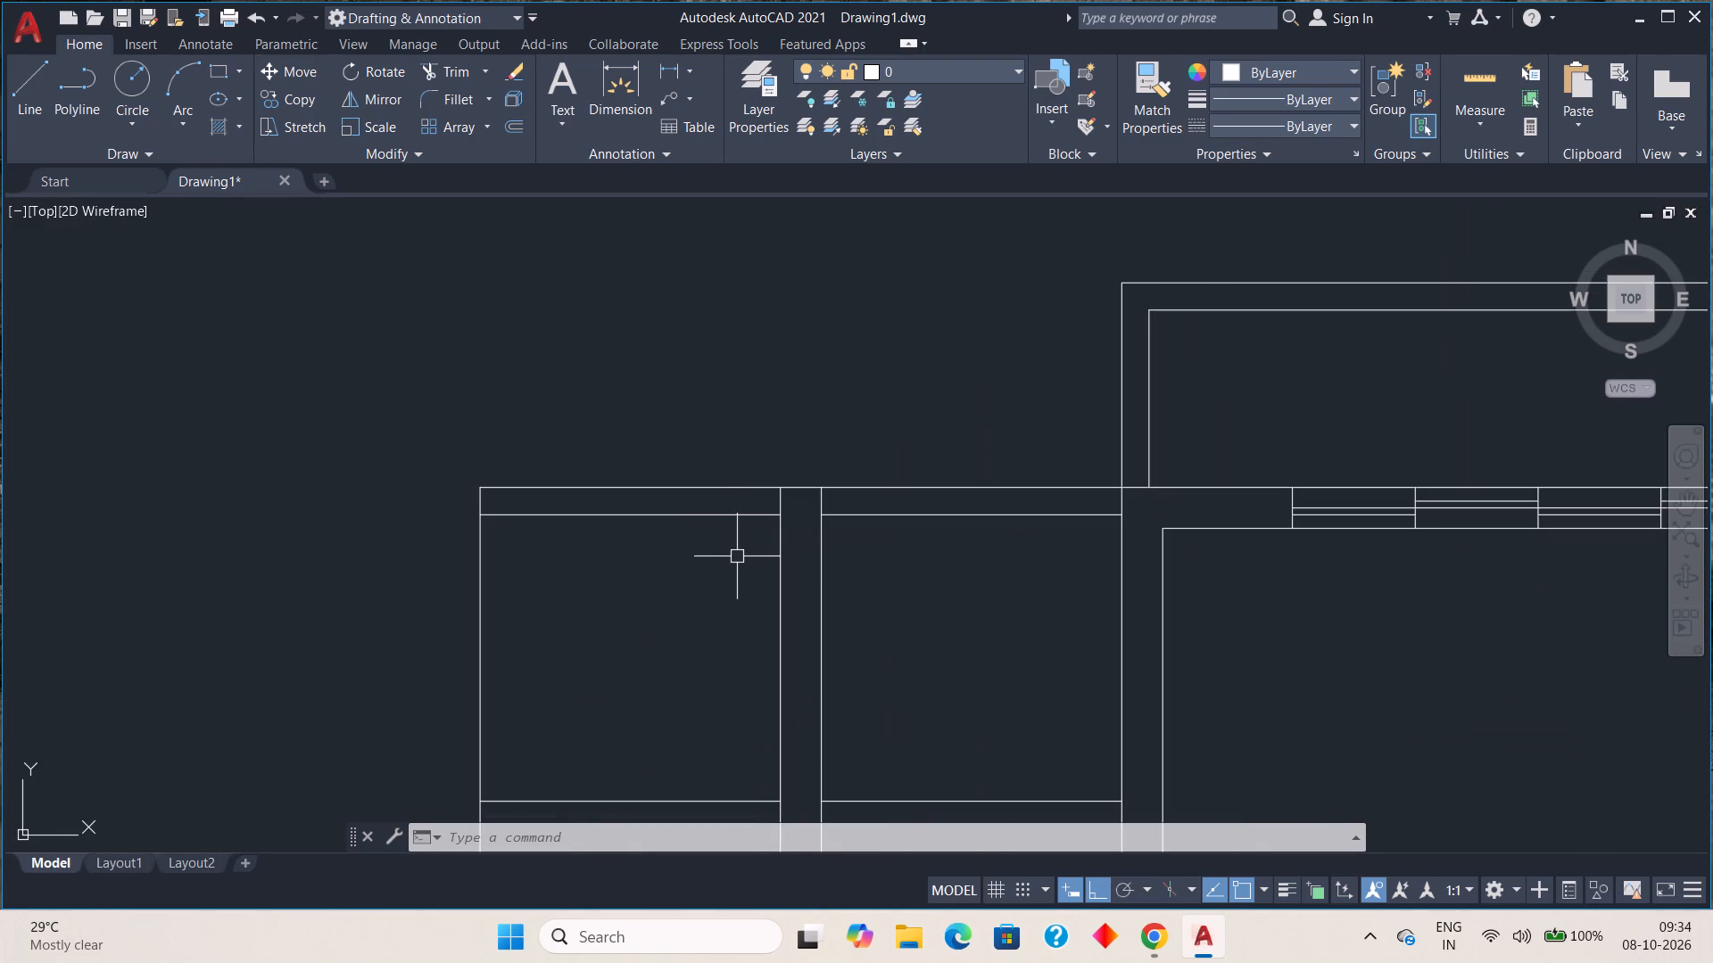
key("e")
key("x")
key("space")
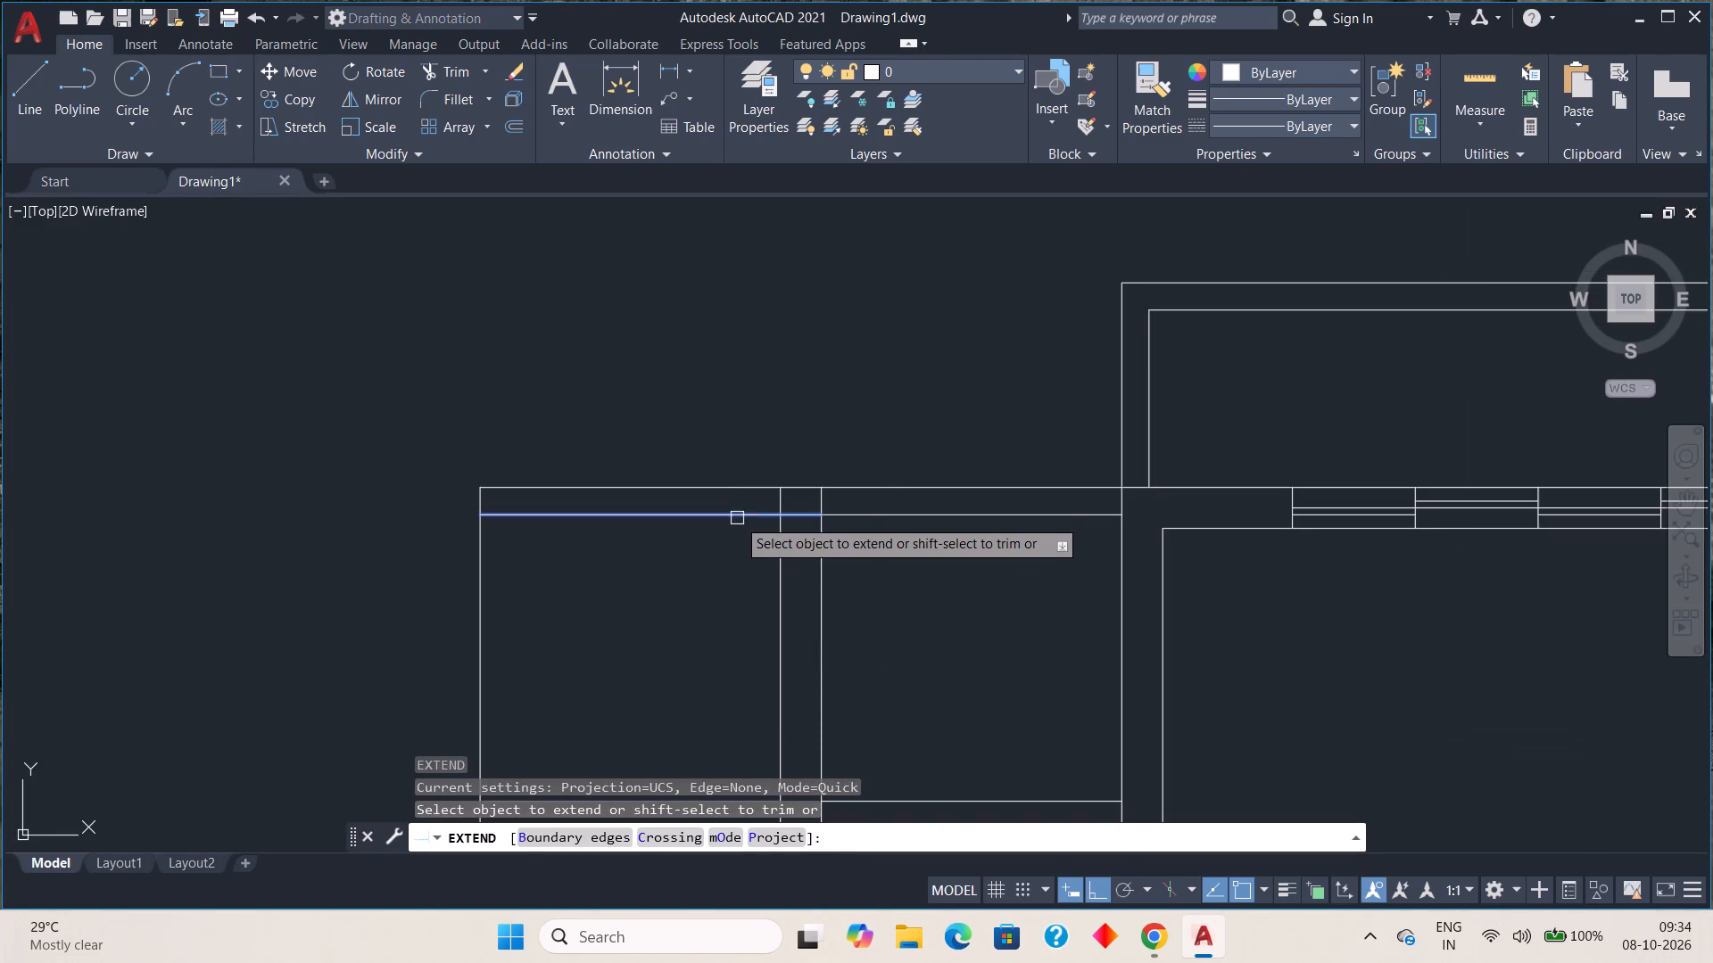
left_click(737, 518)
key("Escape")
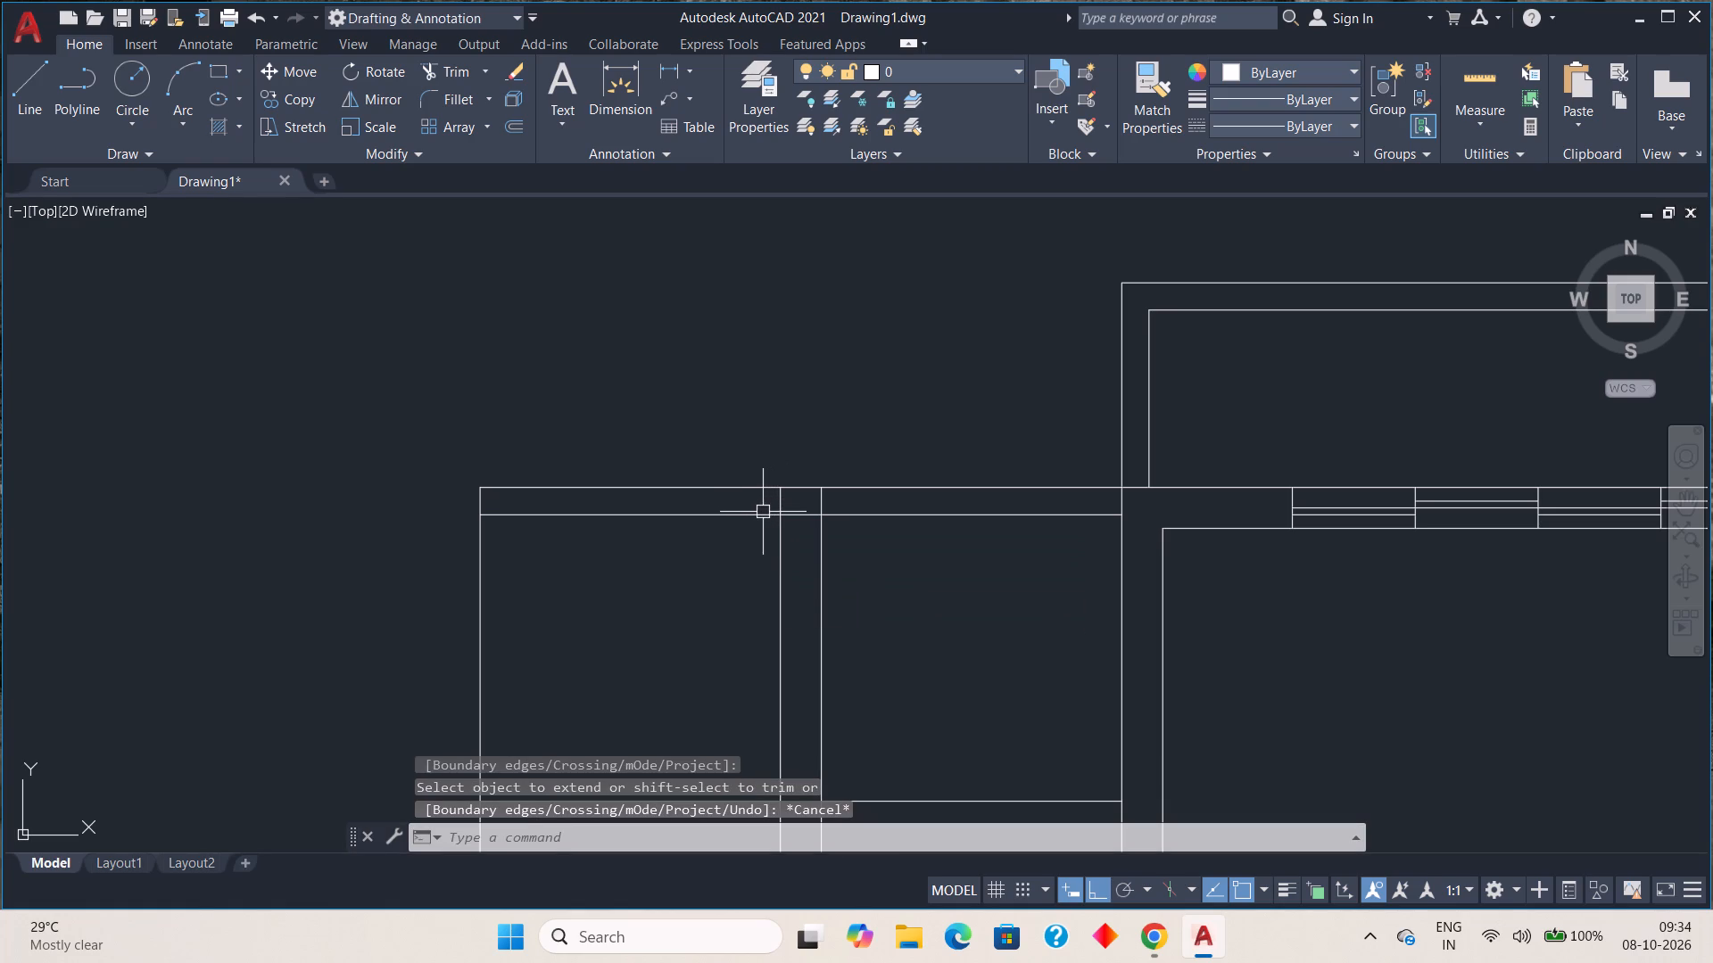
Trim the two central vertical staircase lines between the staircase's north line and the new offset line just south of it.
key("t")
type("r")
key("space")
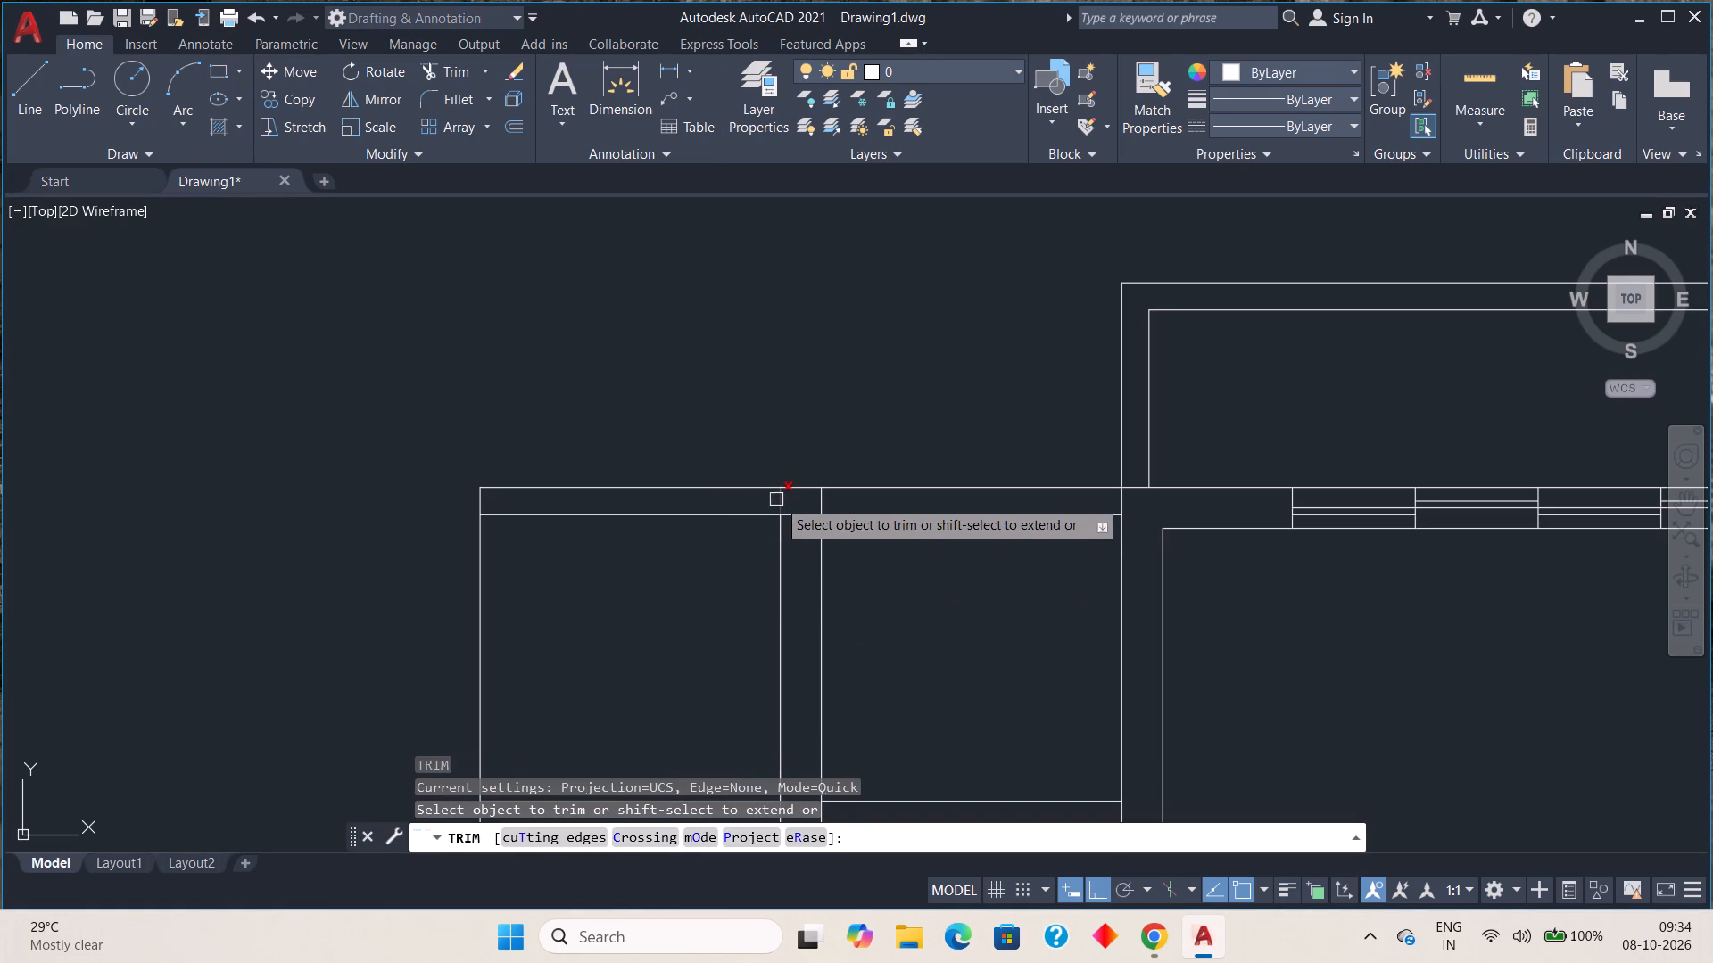
left_click(779, 501)
left_click(819, 500)
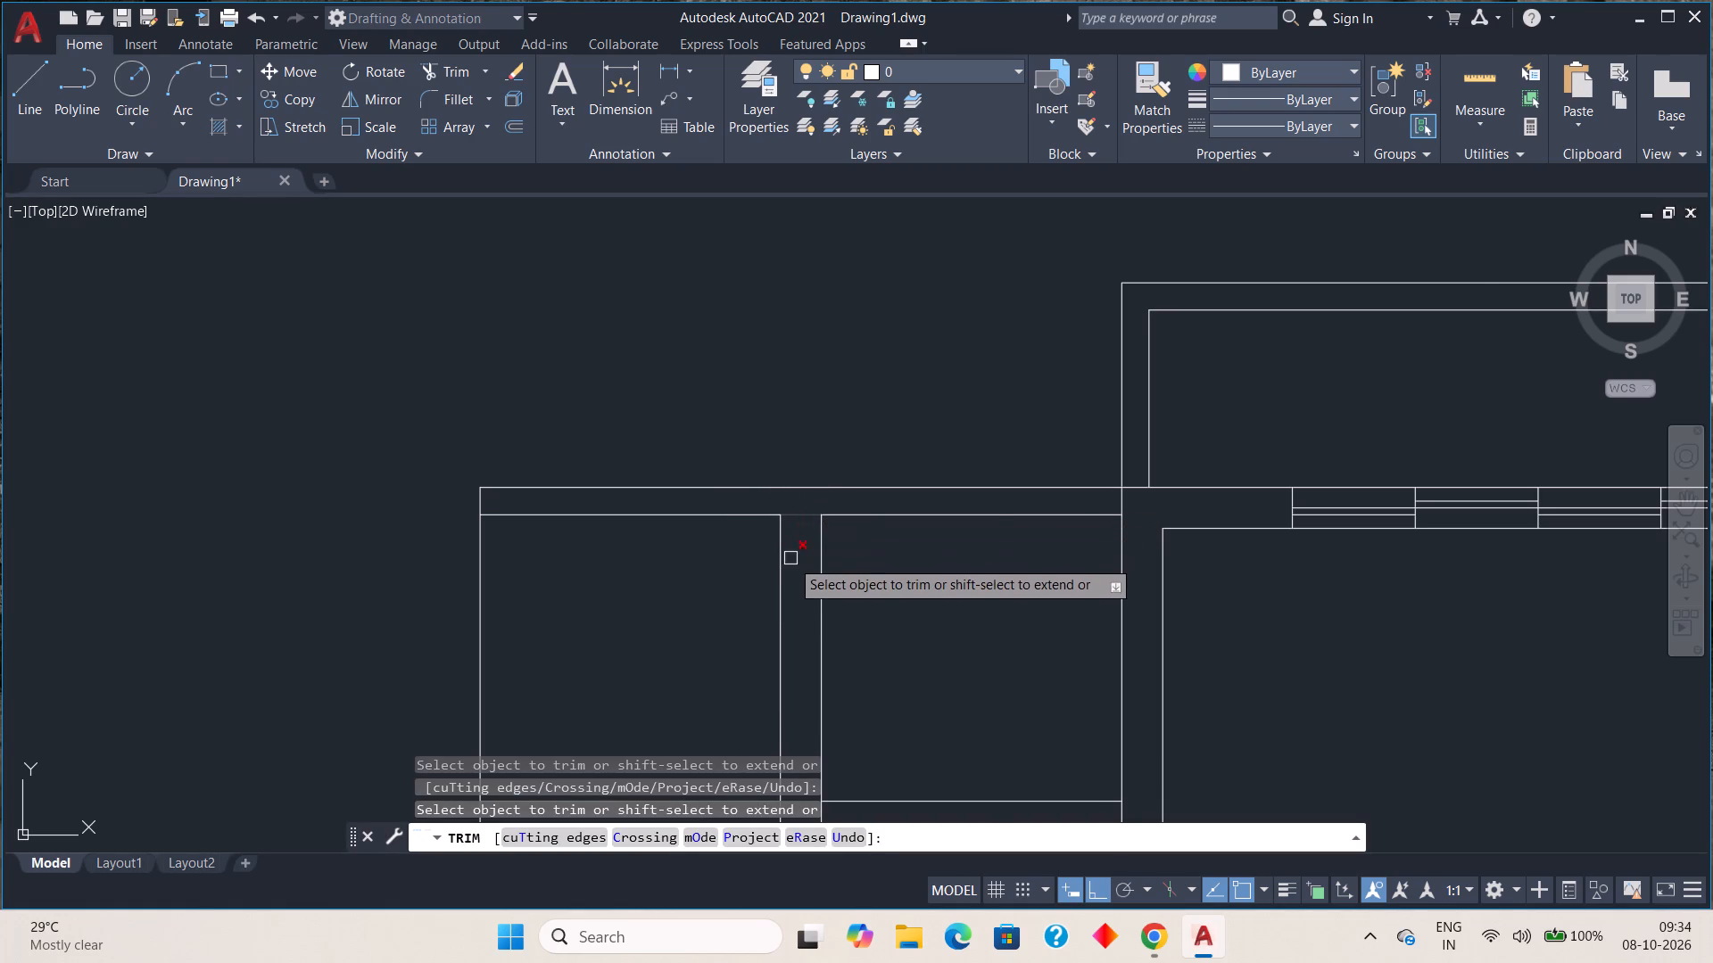
scroll(790, 564, "down", 1)
key("Escape")
scroll(730, 590, "down", 1)
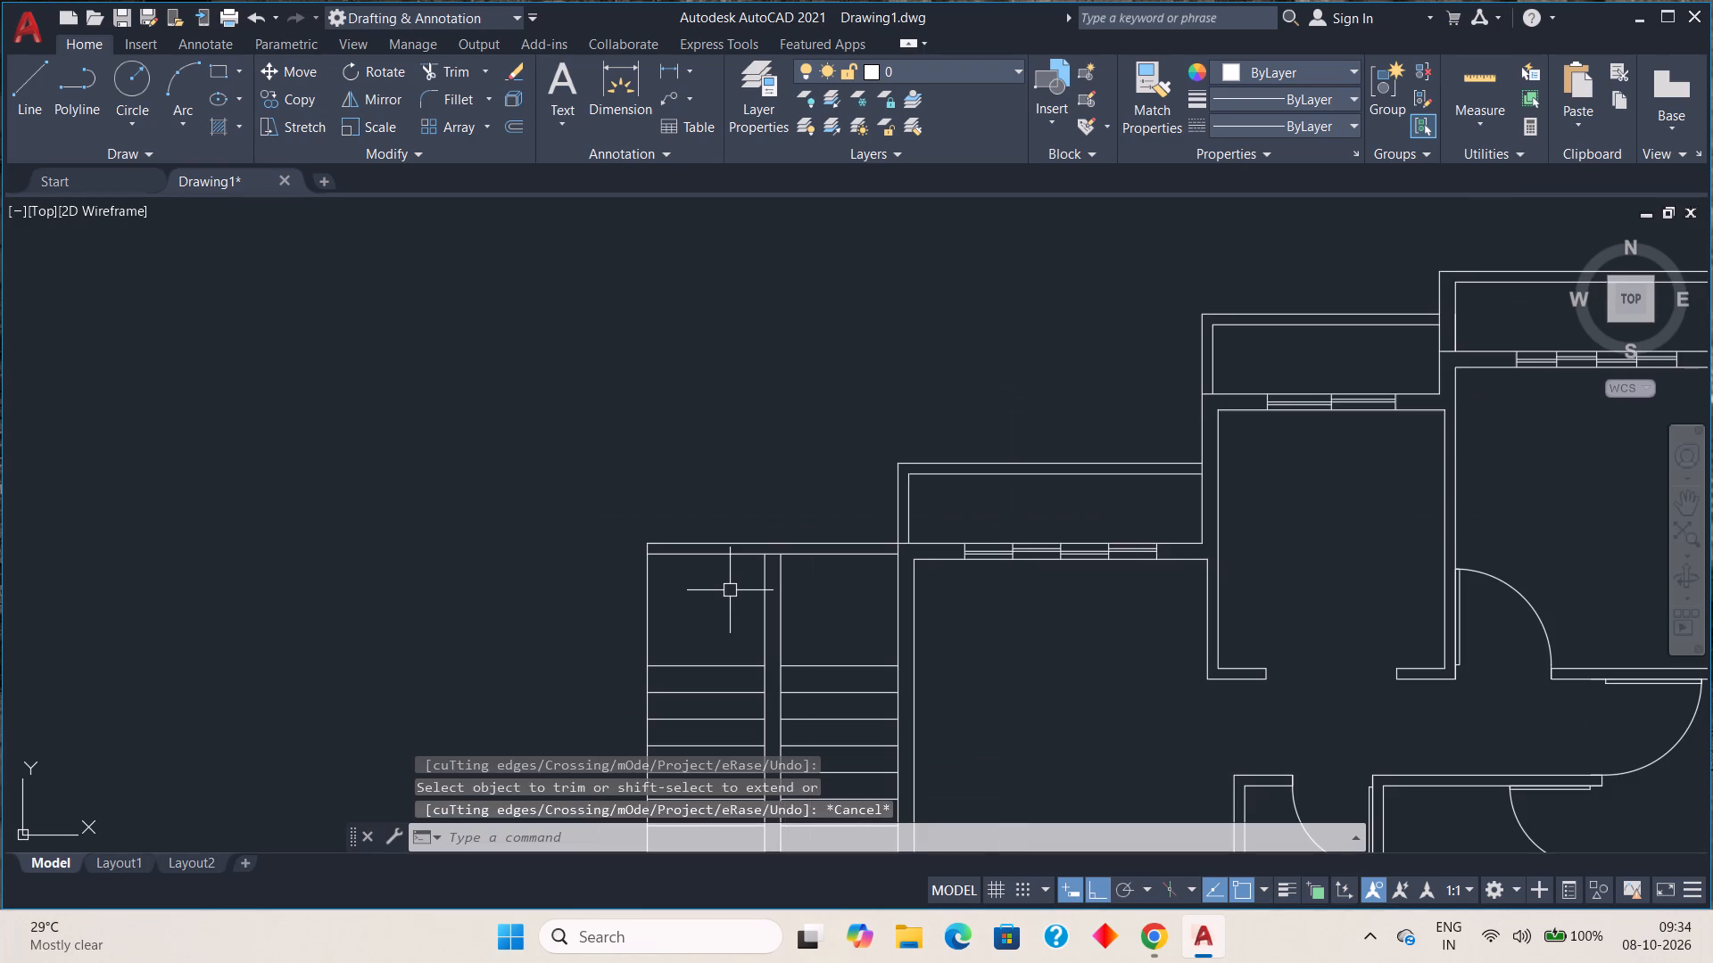
scroll(778, 590, "down", 1)
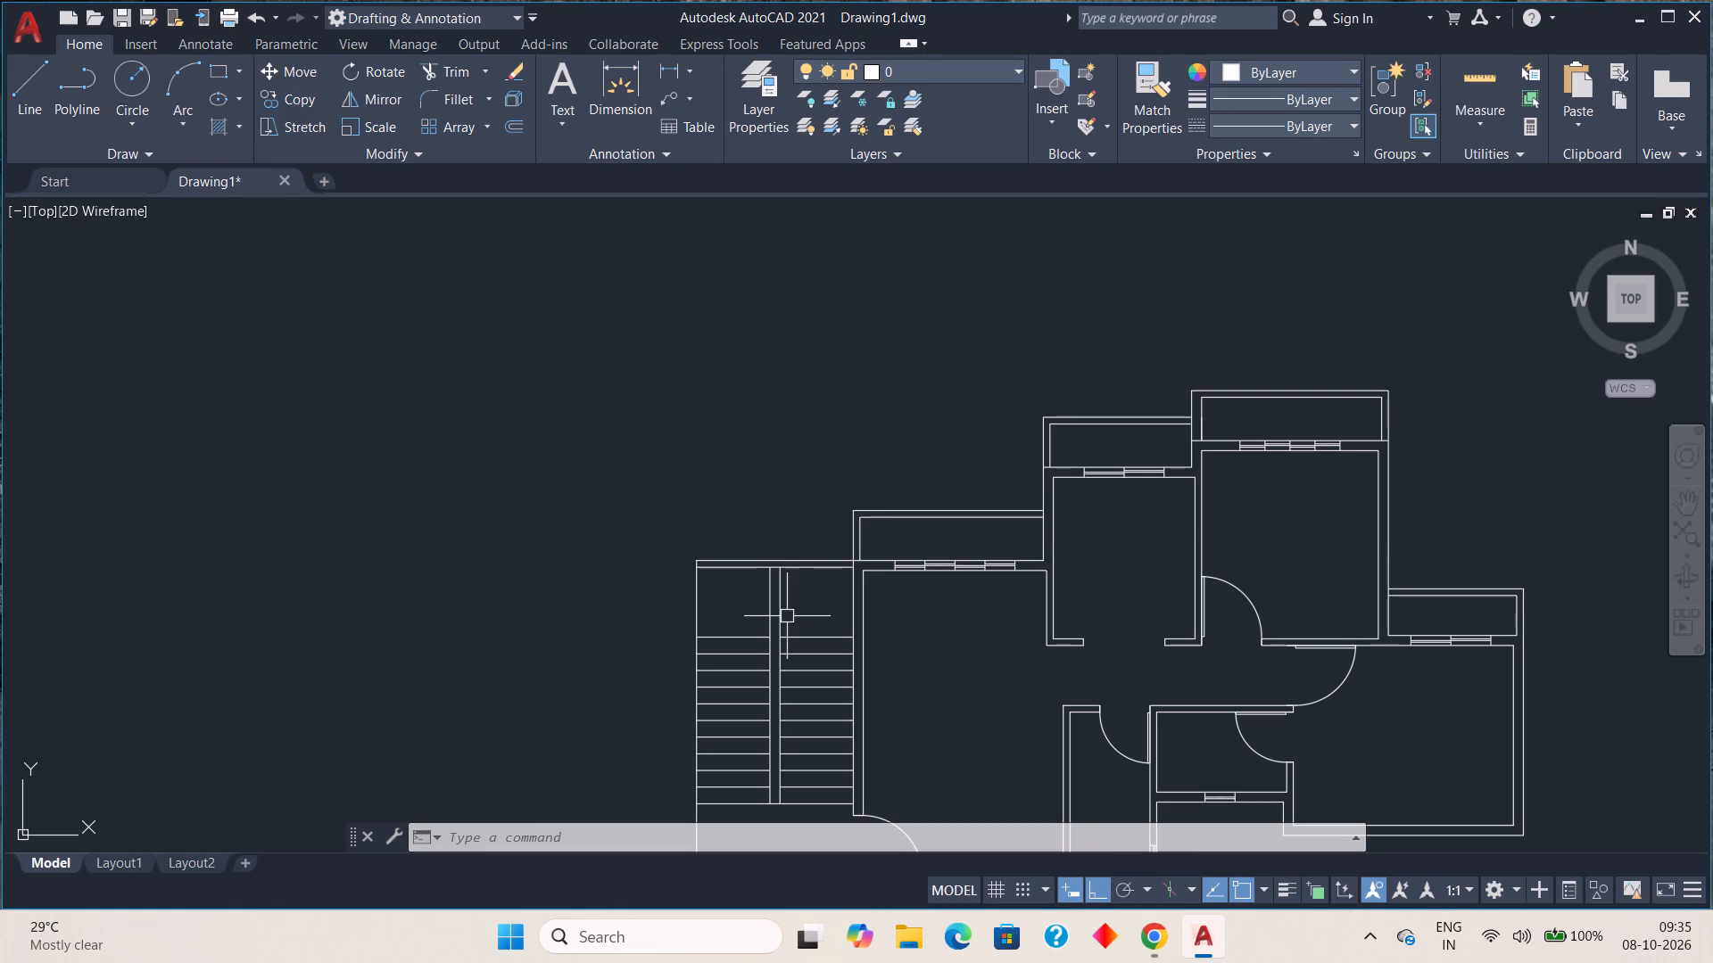
Extend the west flight's northernmost tread line east across the gap between the two flights.
scroll(774, 639, "up", 3)
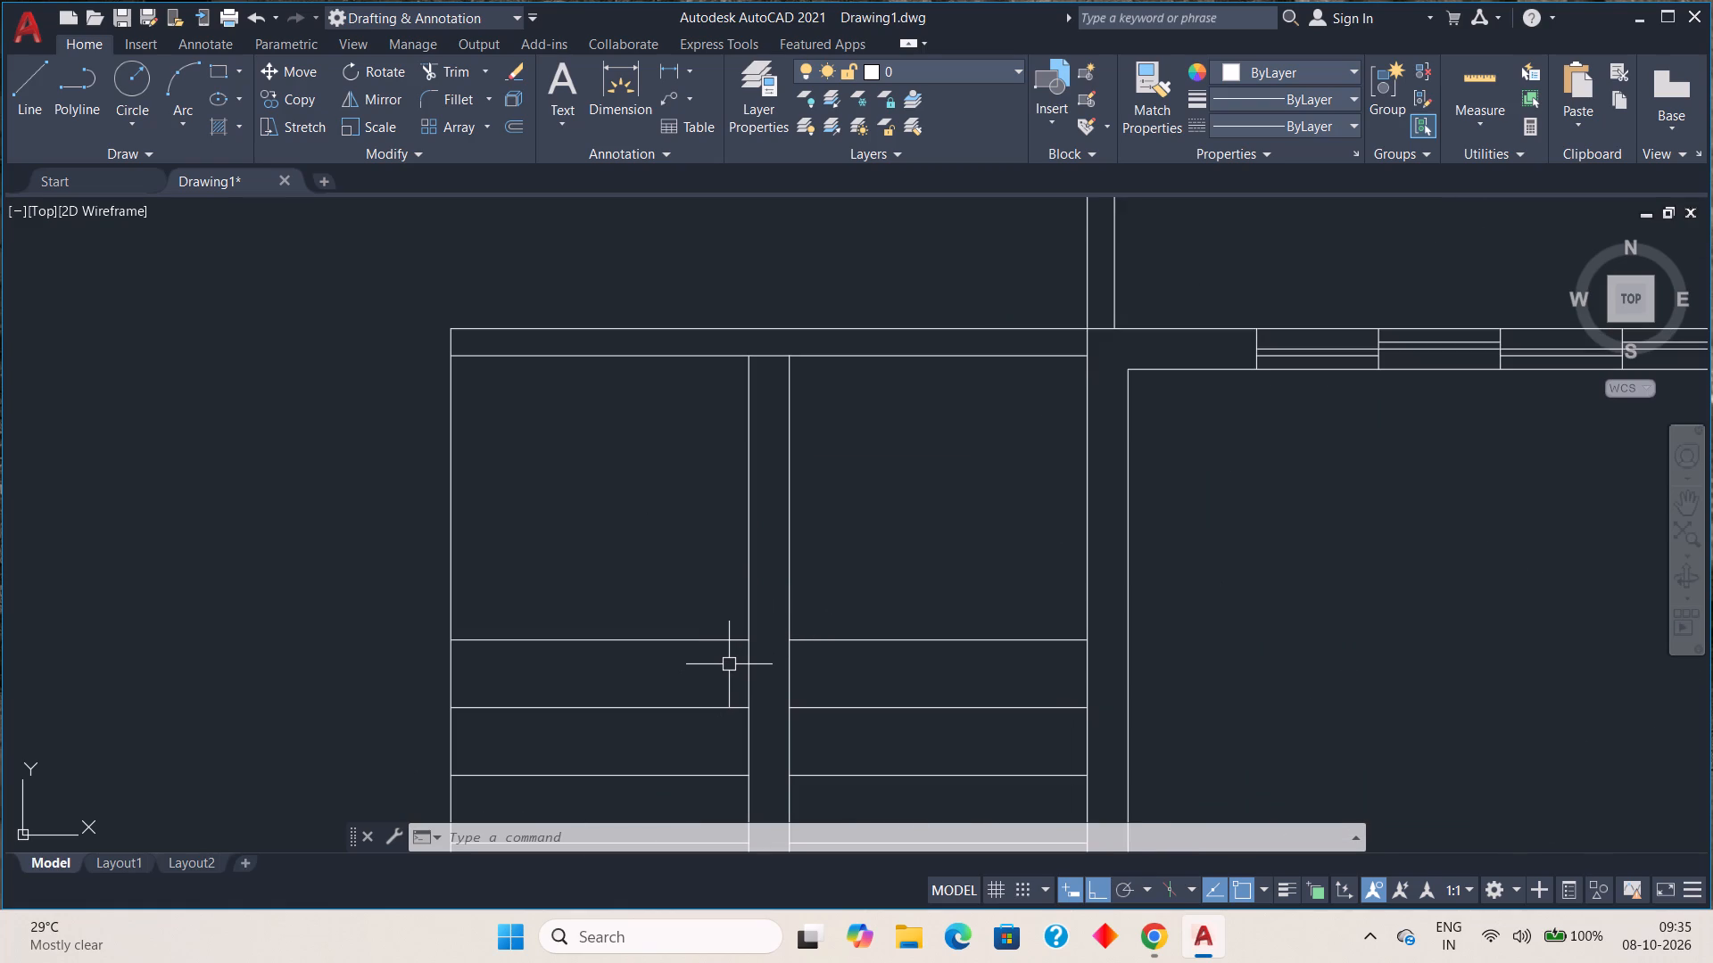
key("e")
key("x")
key("space")
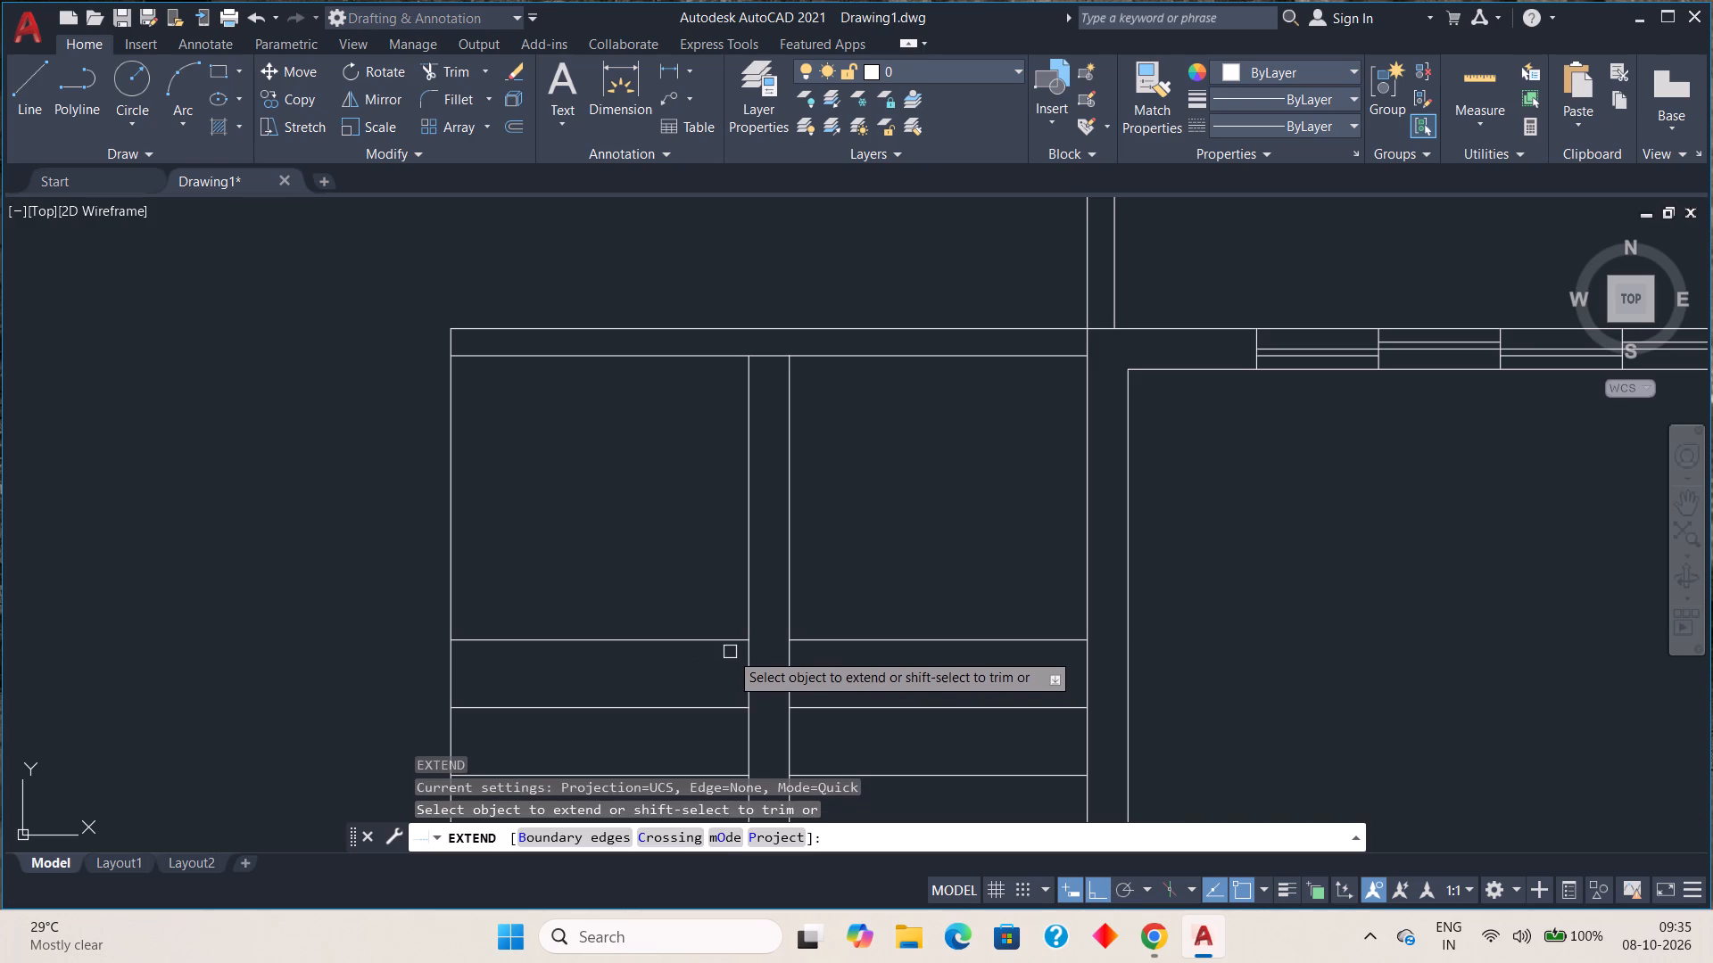
left_click(731, 643)
key("Escape")
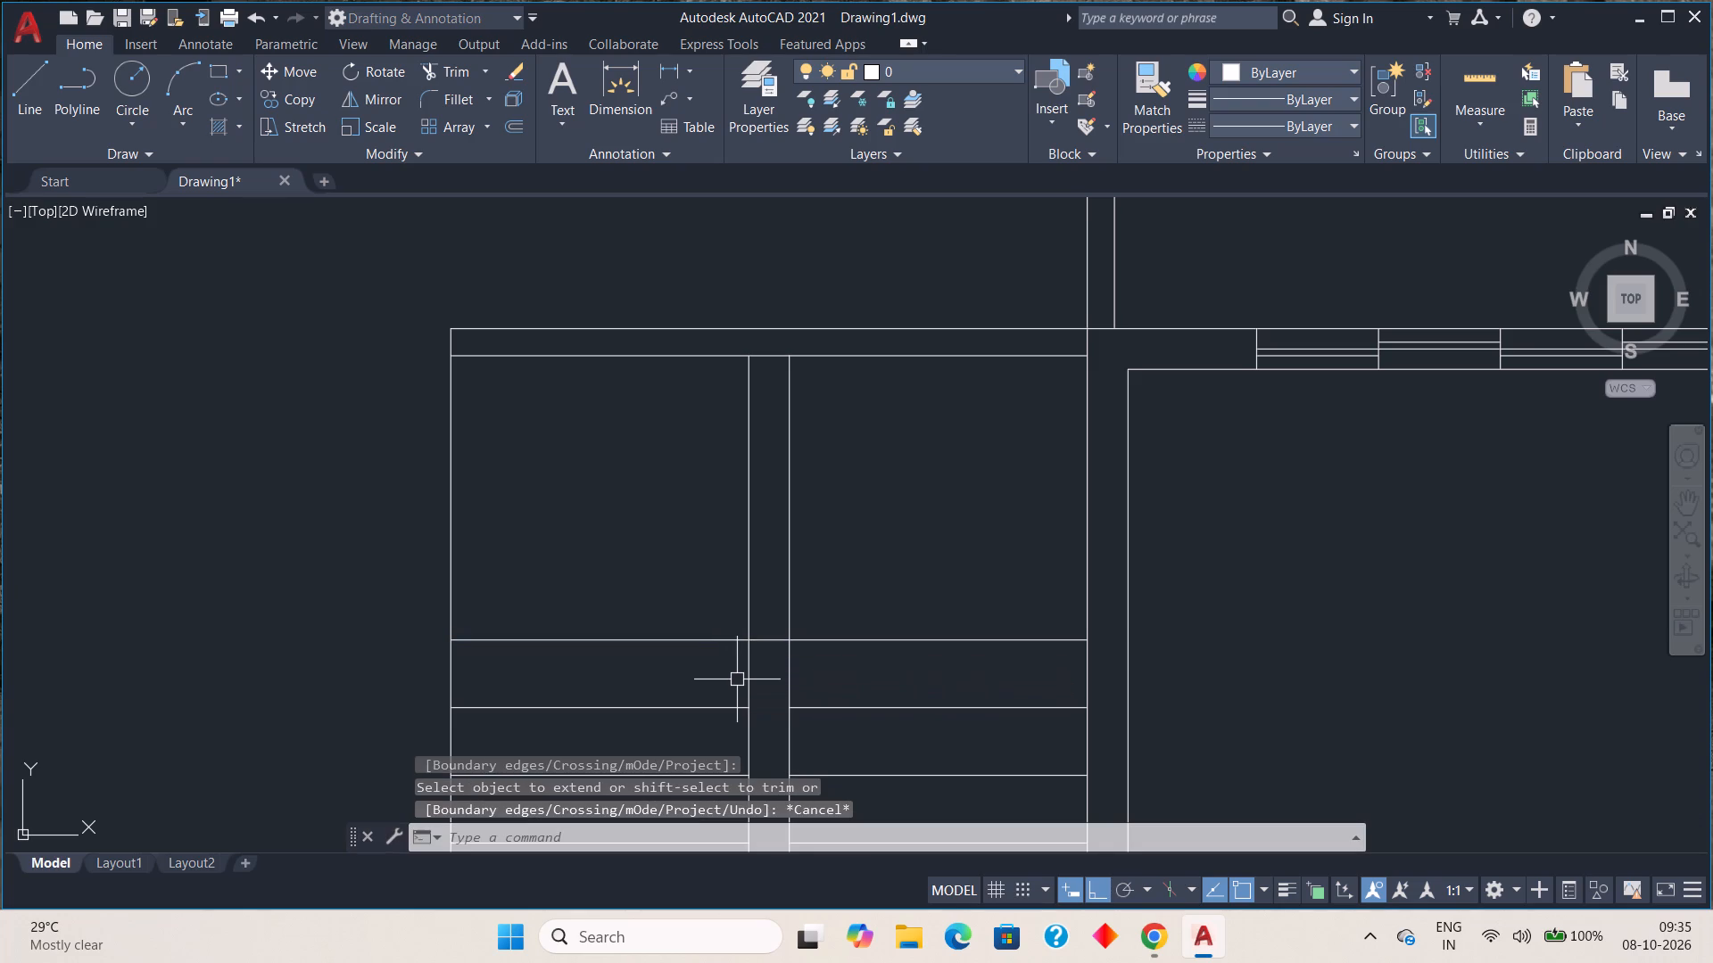
Trim both central vertical lines north of the northernmost tread line to clear the staircase landing.
type("tr")
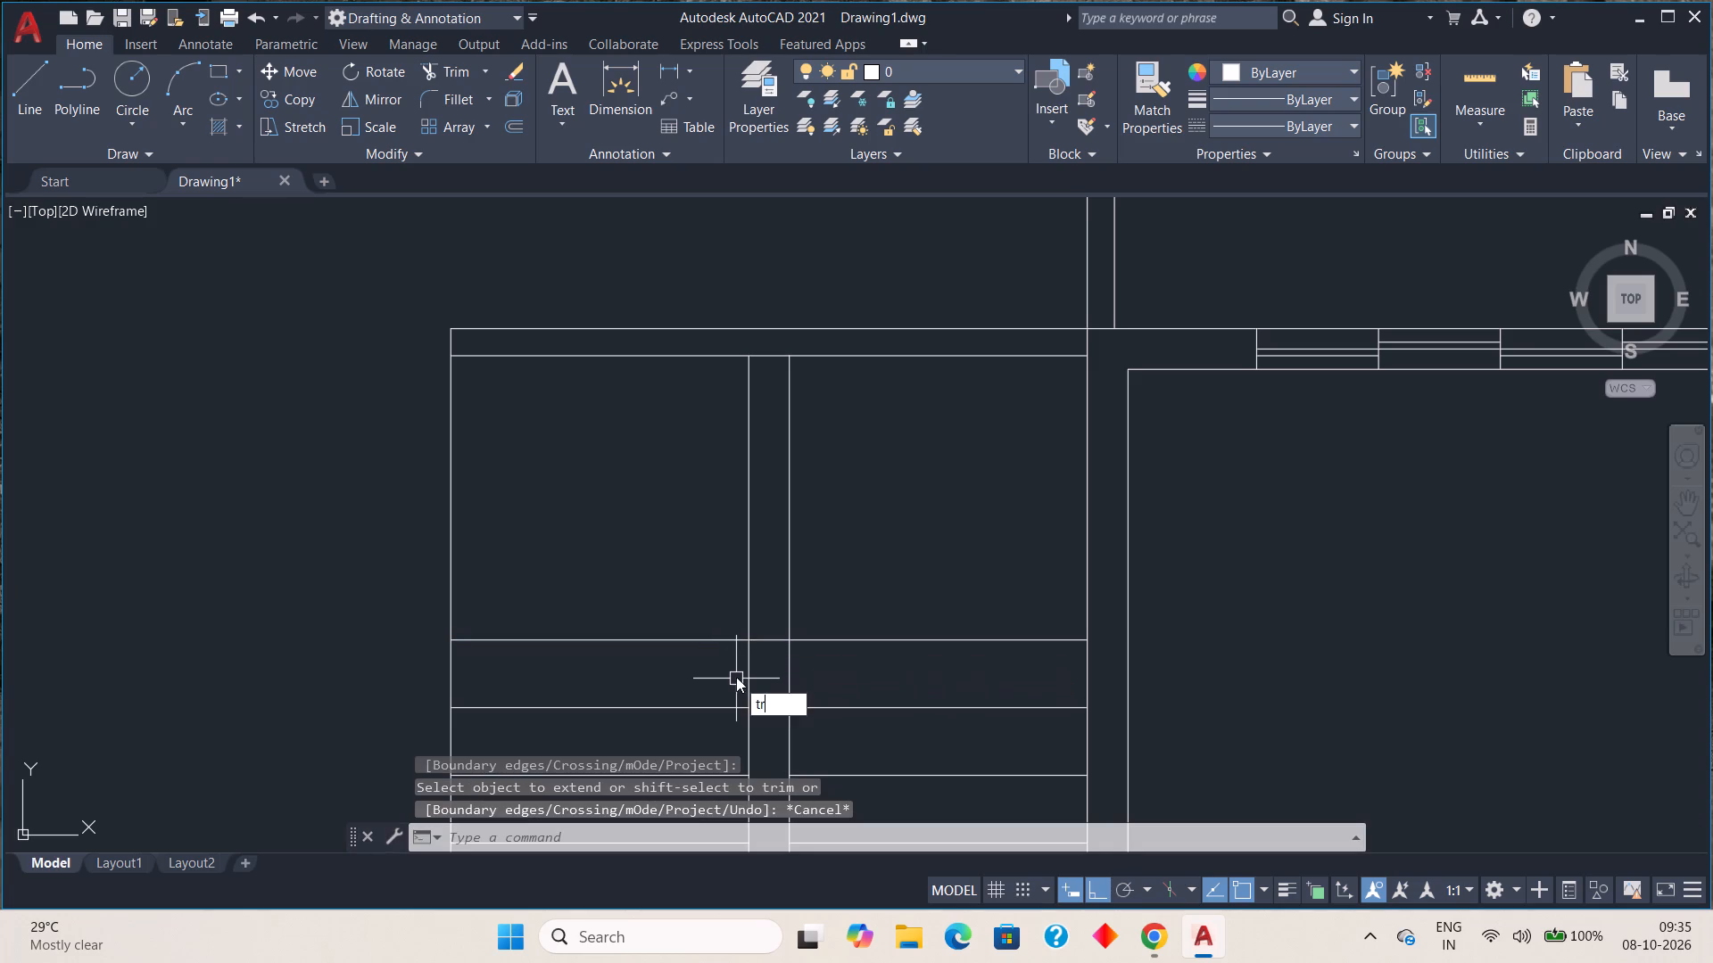
key("space")
left_click(749, 586)
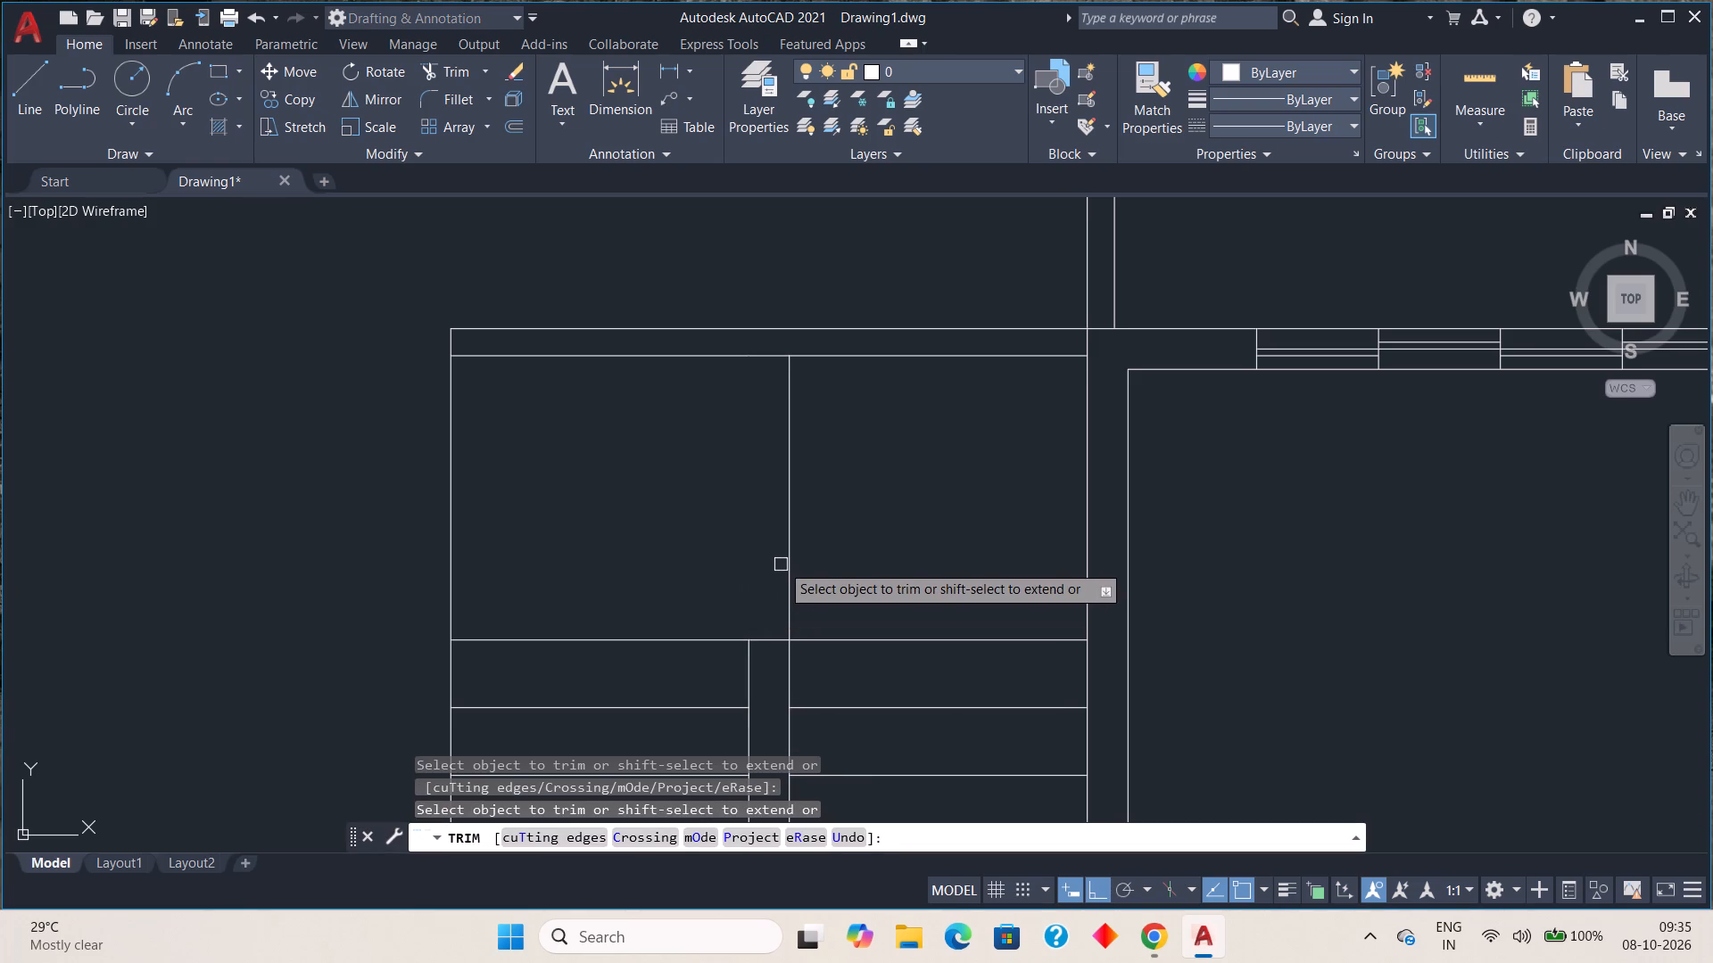
left_click(783, 559)
scroll(749, 453, "down", 1)
middle_click_drag(745, 461, 738, 523)
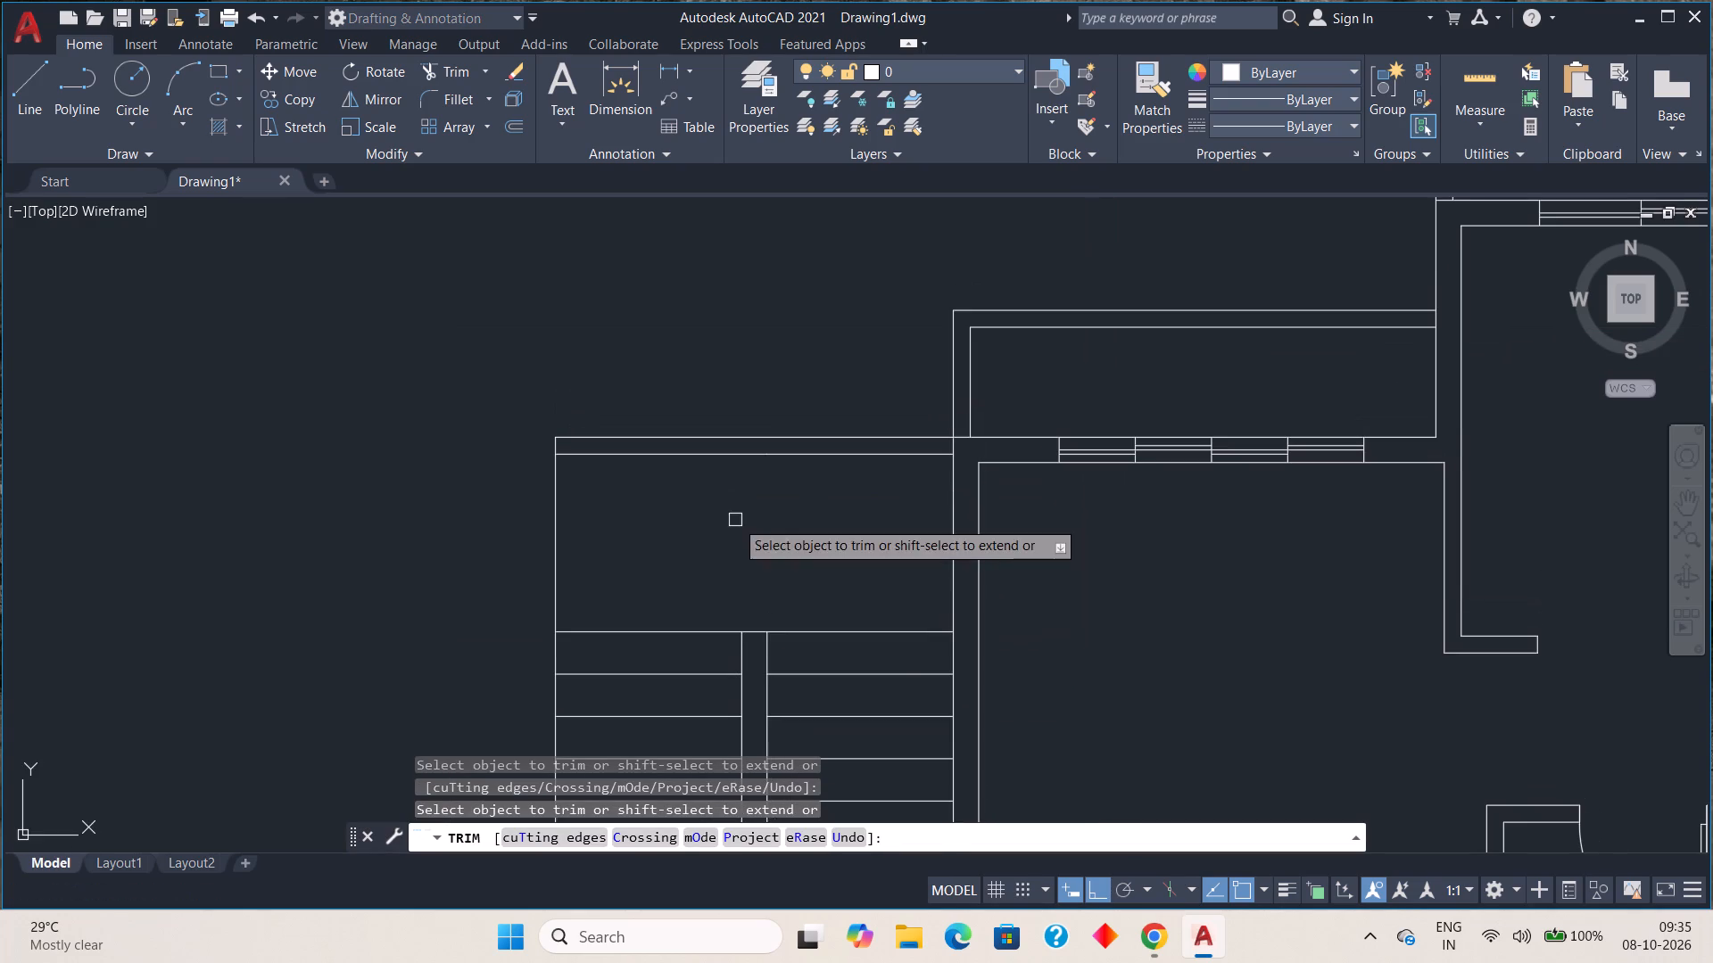
key("Escape")
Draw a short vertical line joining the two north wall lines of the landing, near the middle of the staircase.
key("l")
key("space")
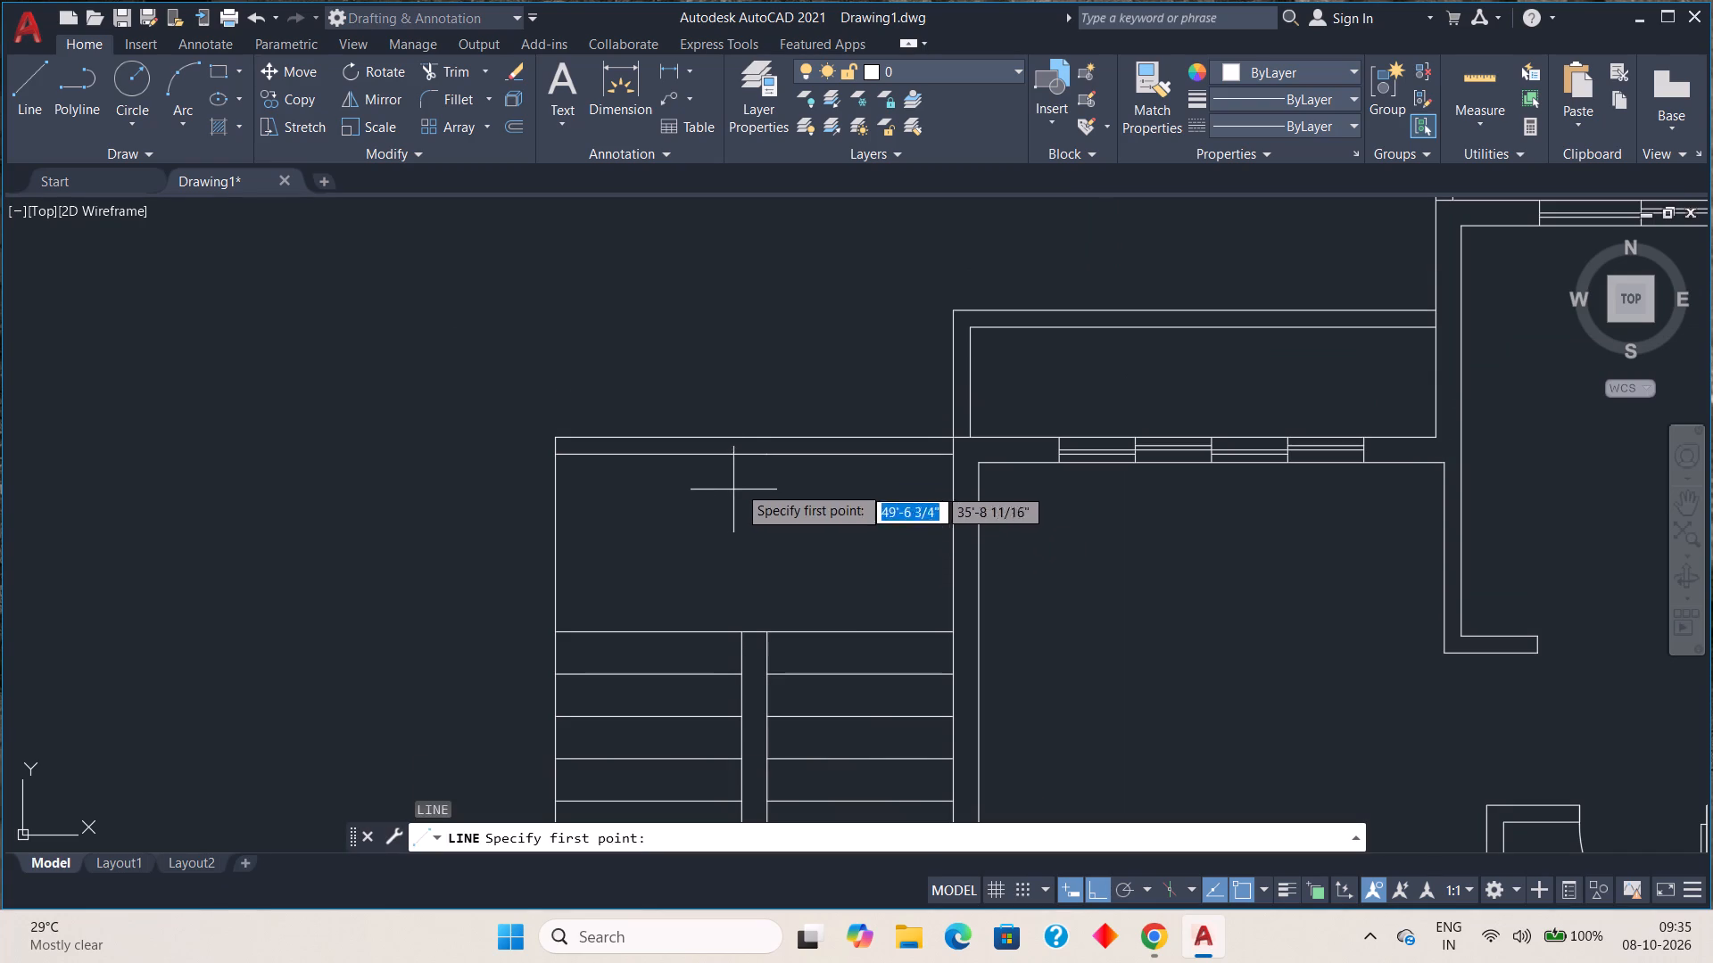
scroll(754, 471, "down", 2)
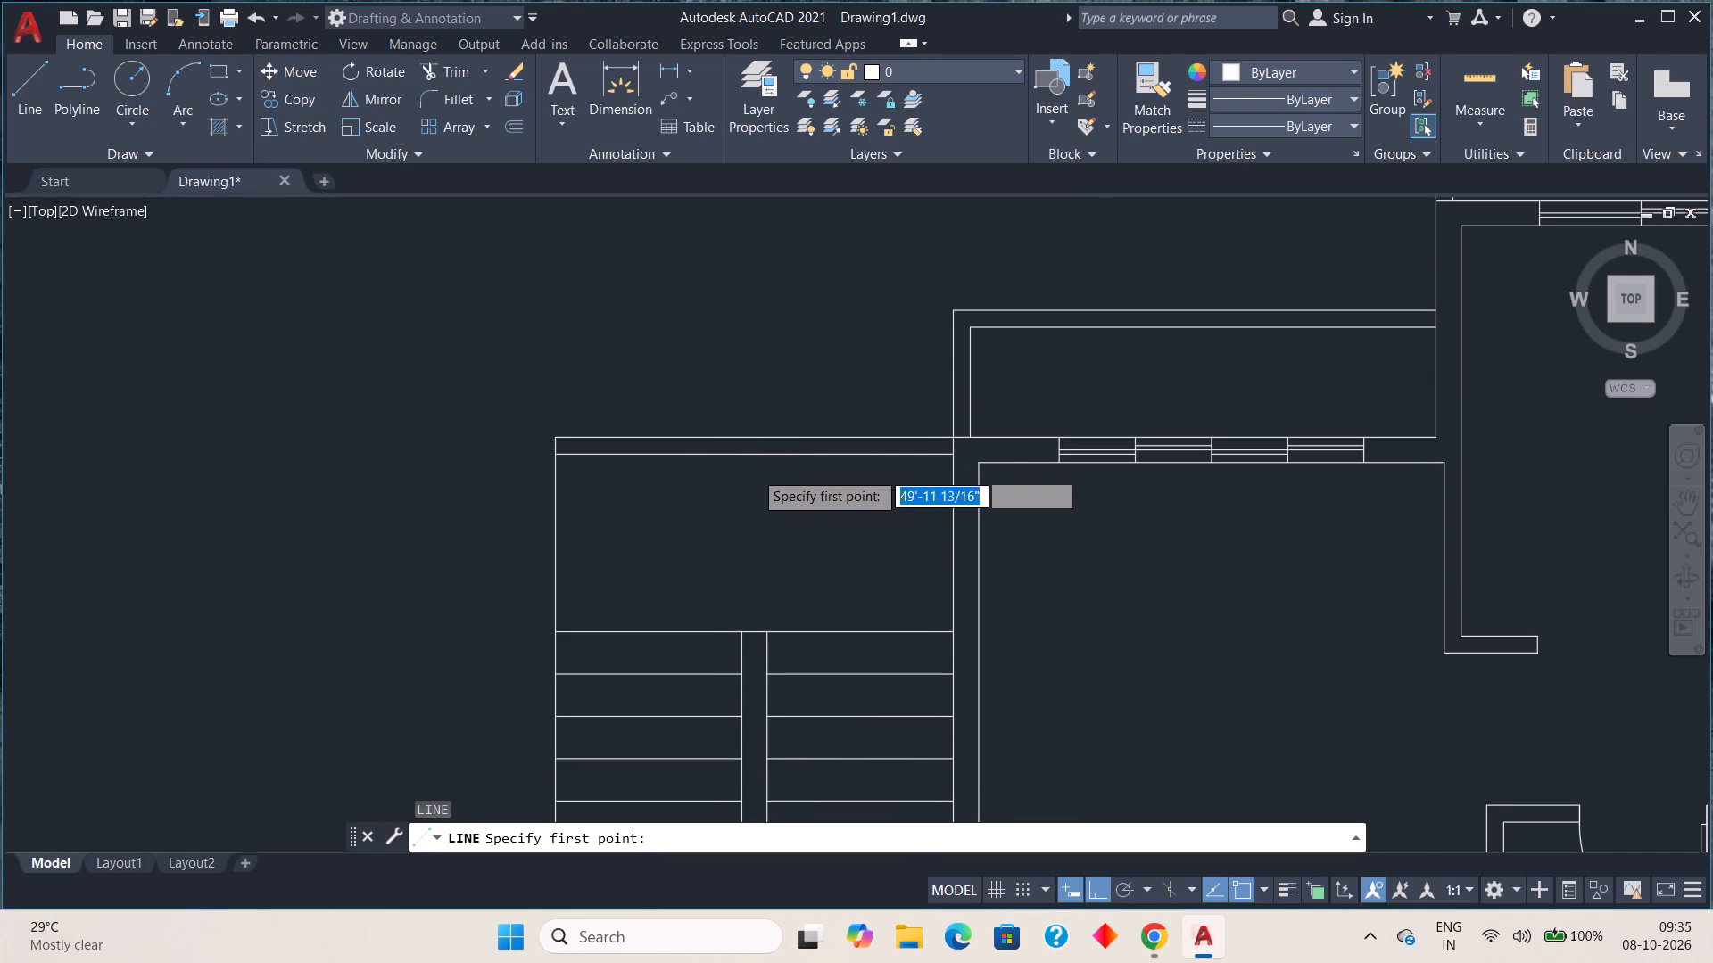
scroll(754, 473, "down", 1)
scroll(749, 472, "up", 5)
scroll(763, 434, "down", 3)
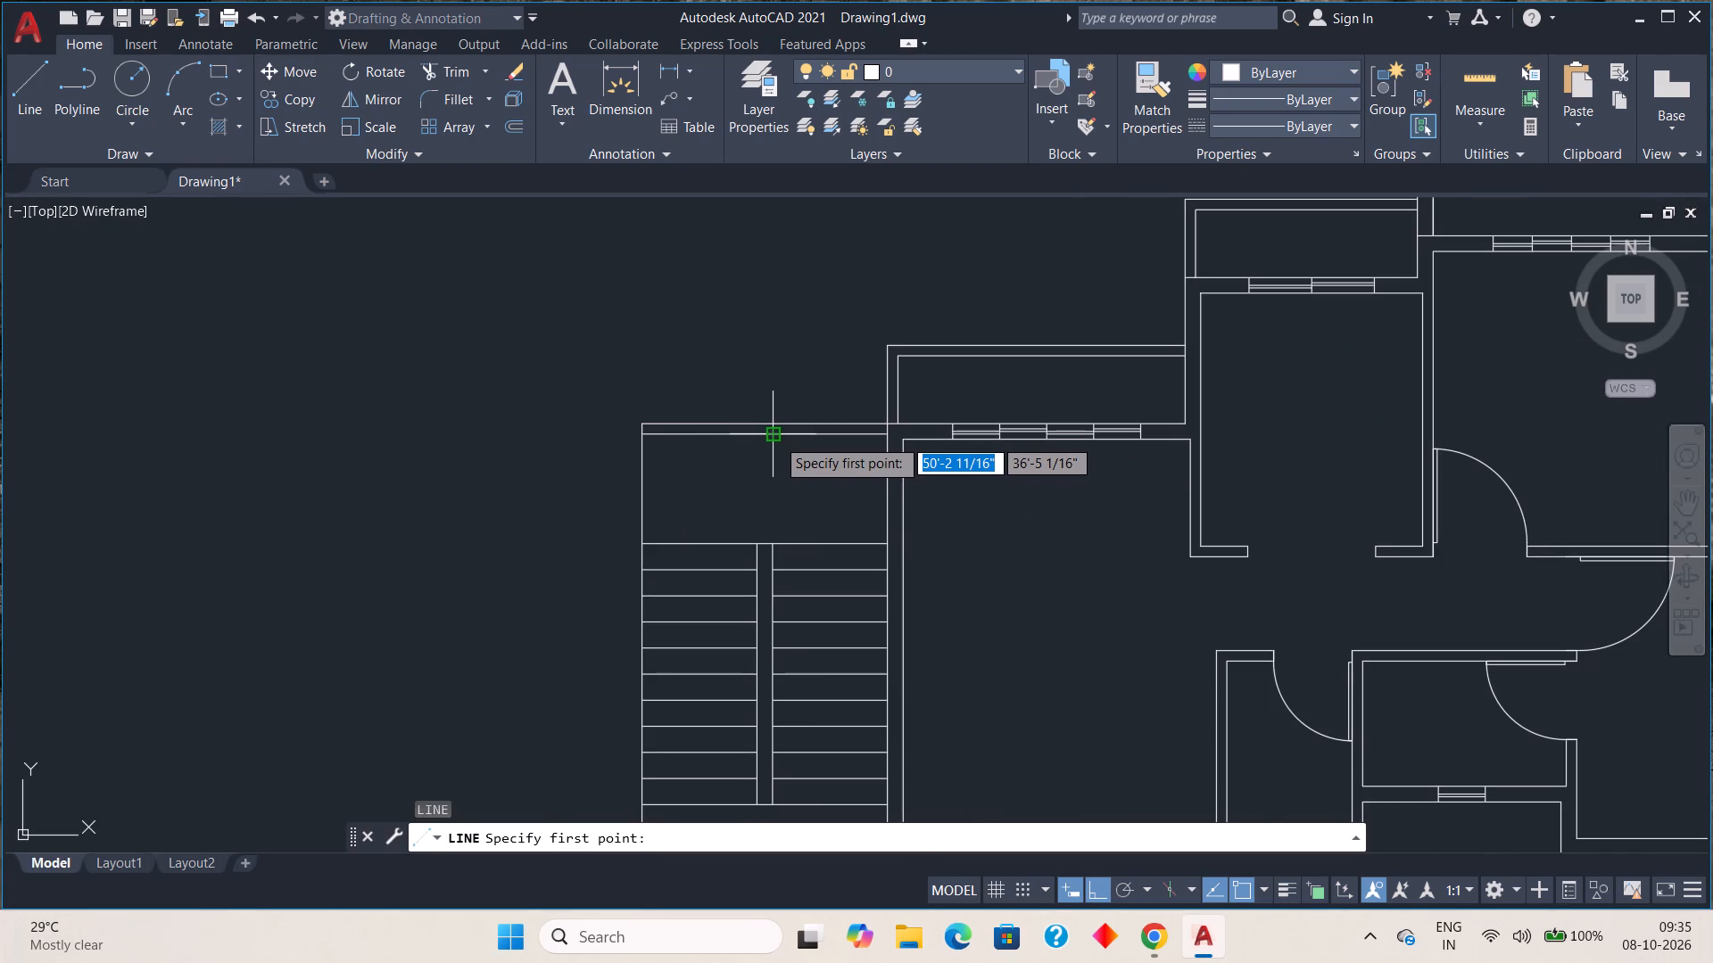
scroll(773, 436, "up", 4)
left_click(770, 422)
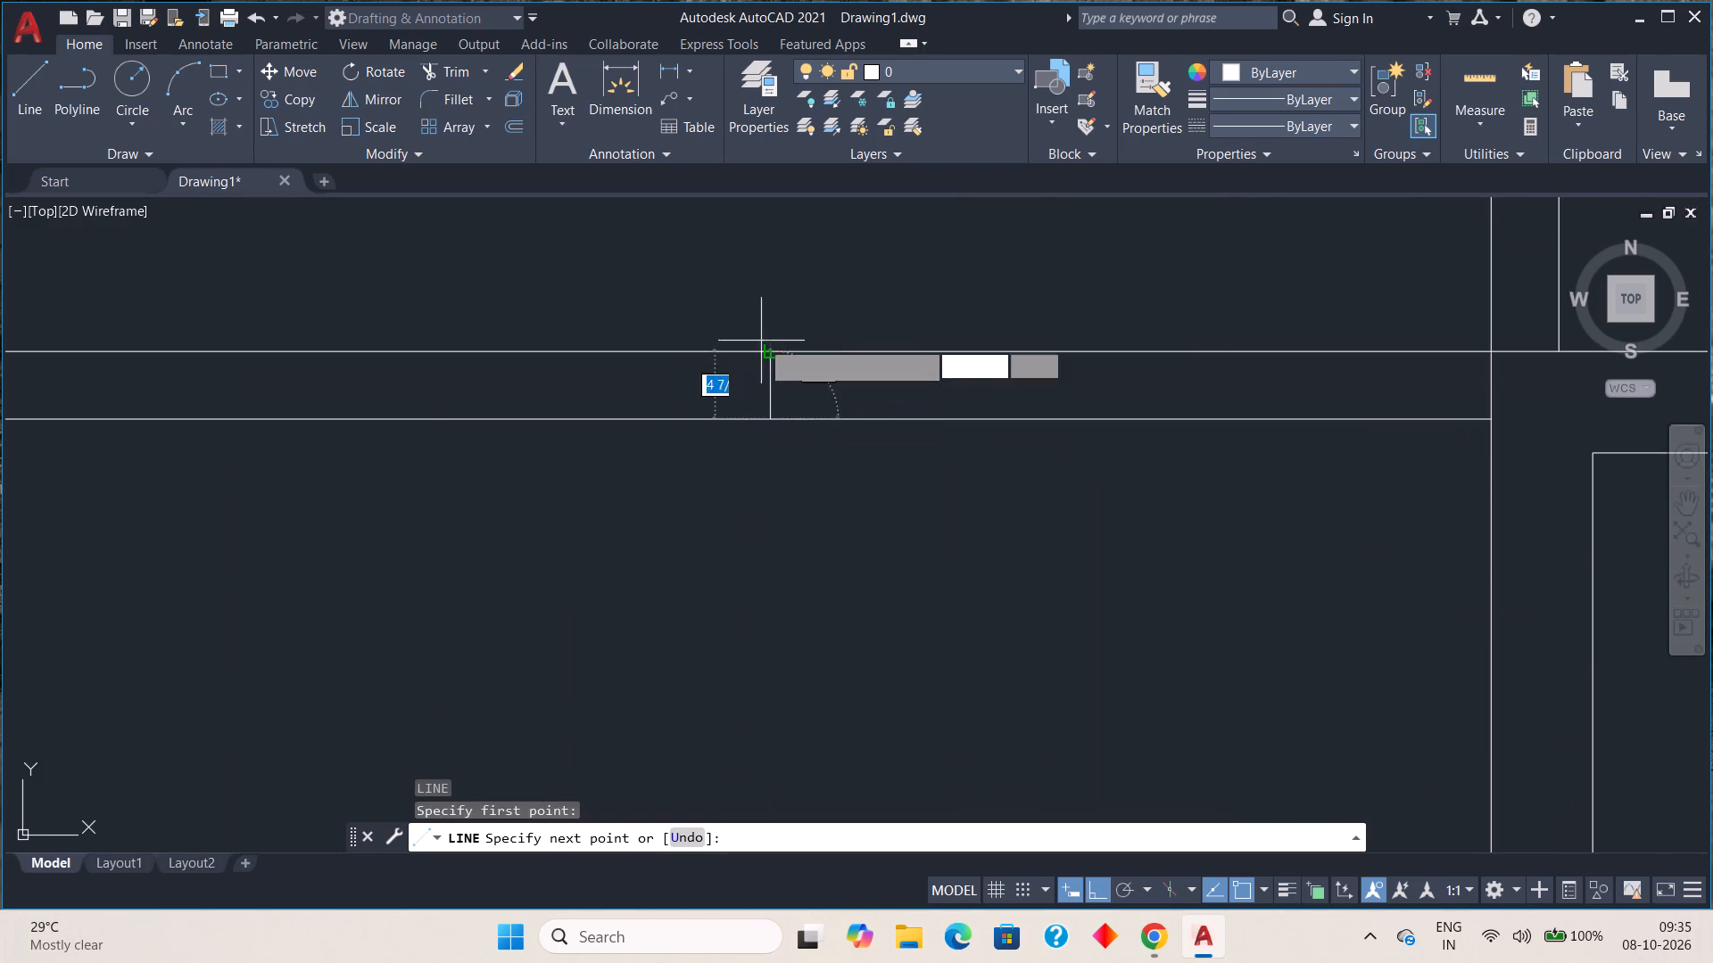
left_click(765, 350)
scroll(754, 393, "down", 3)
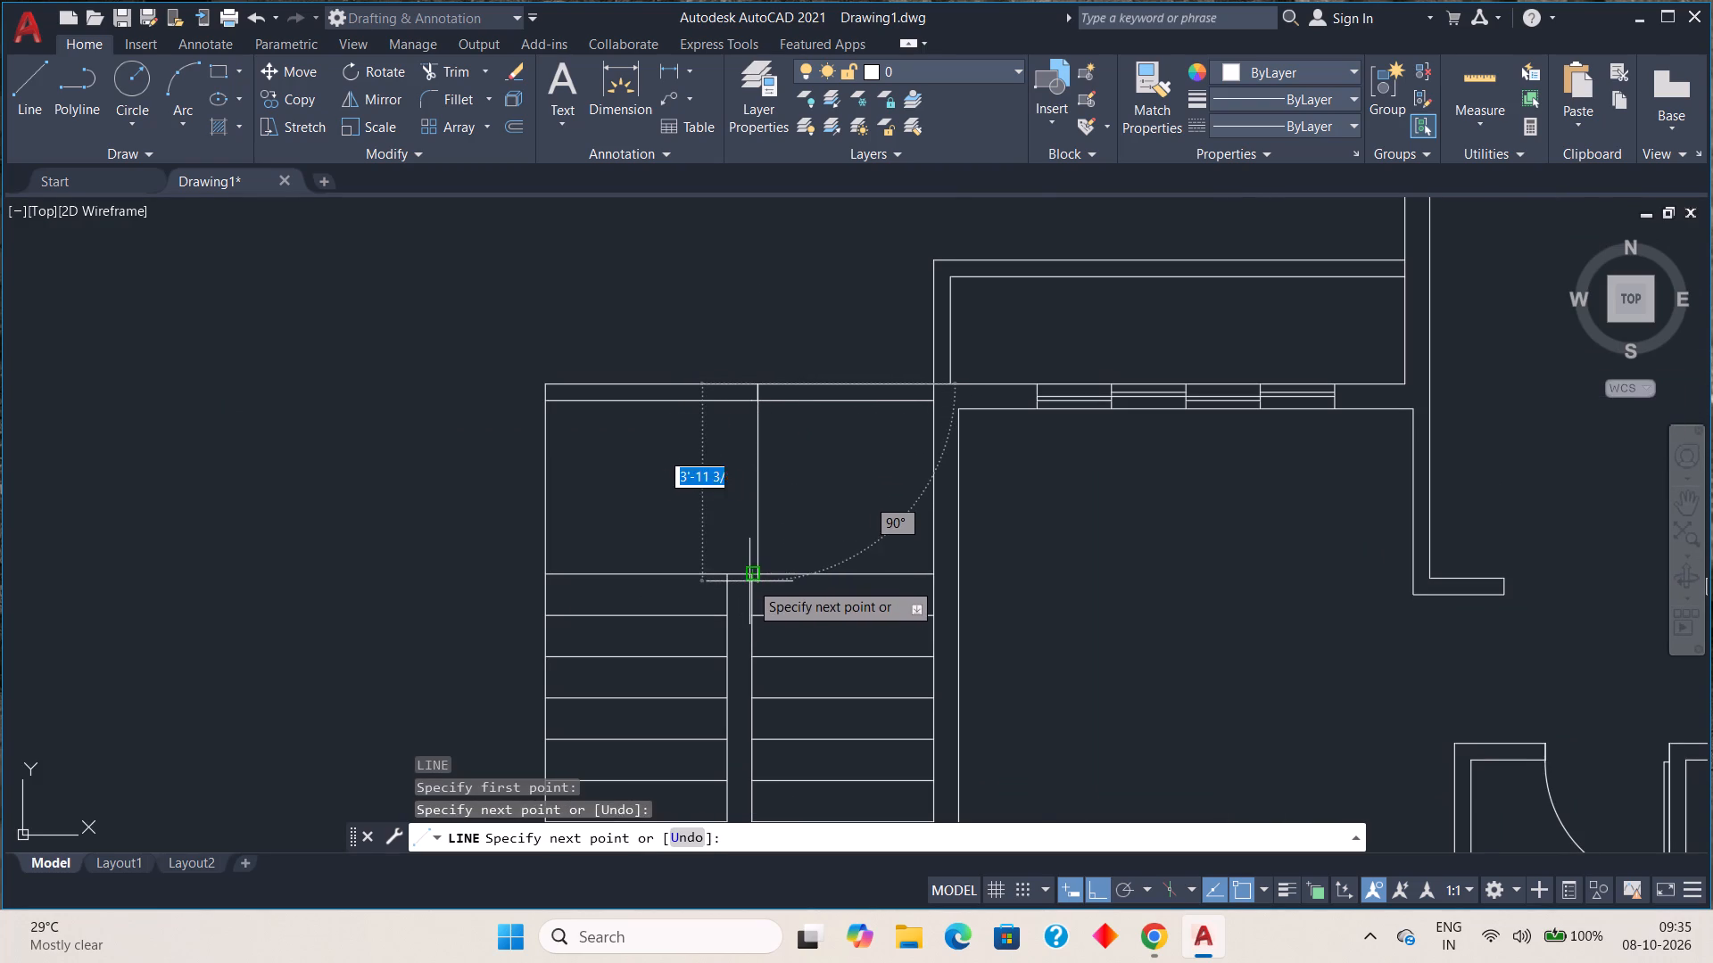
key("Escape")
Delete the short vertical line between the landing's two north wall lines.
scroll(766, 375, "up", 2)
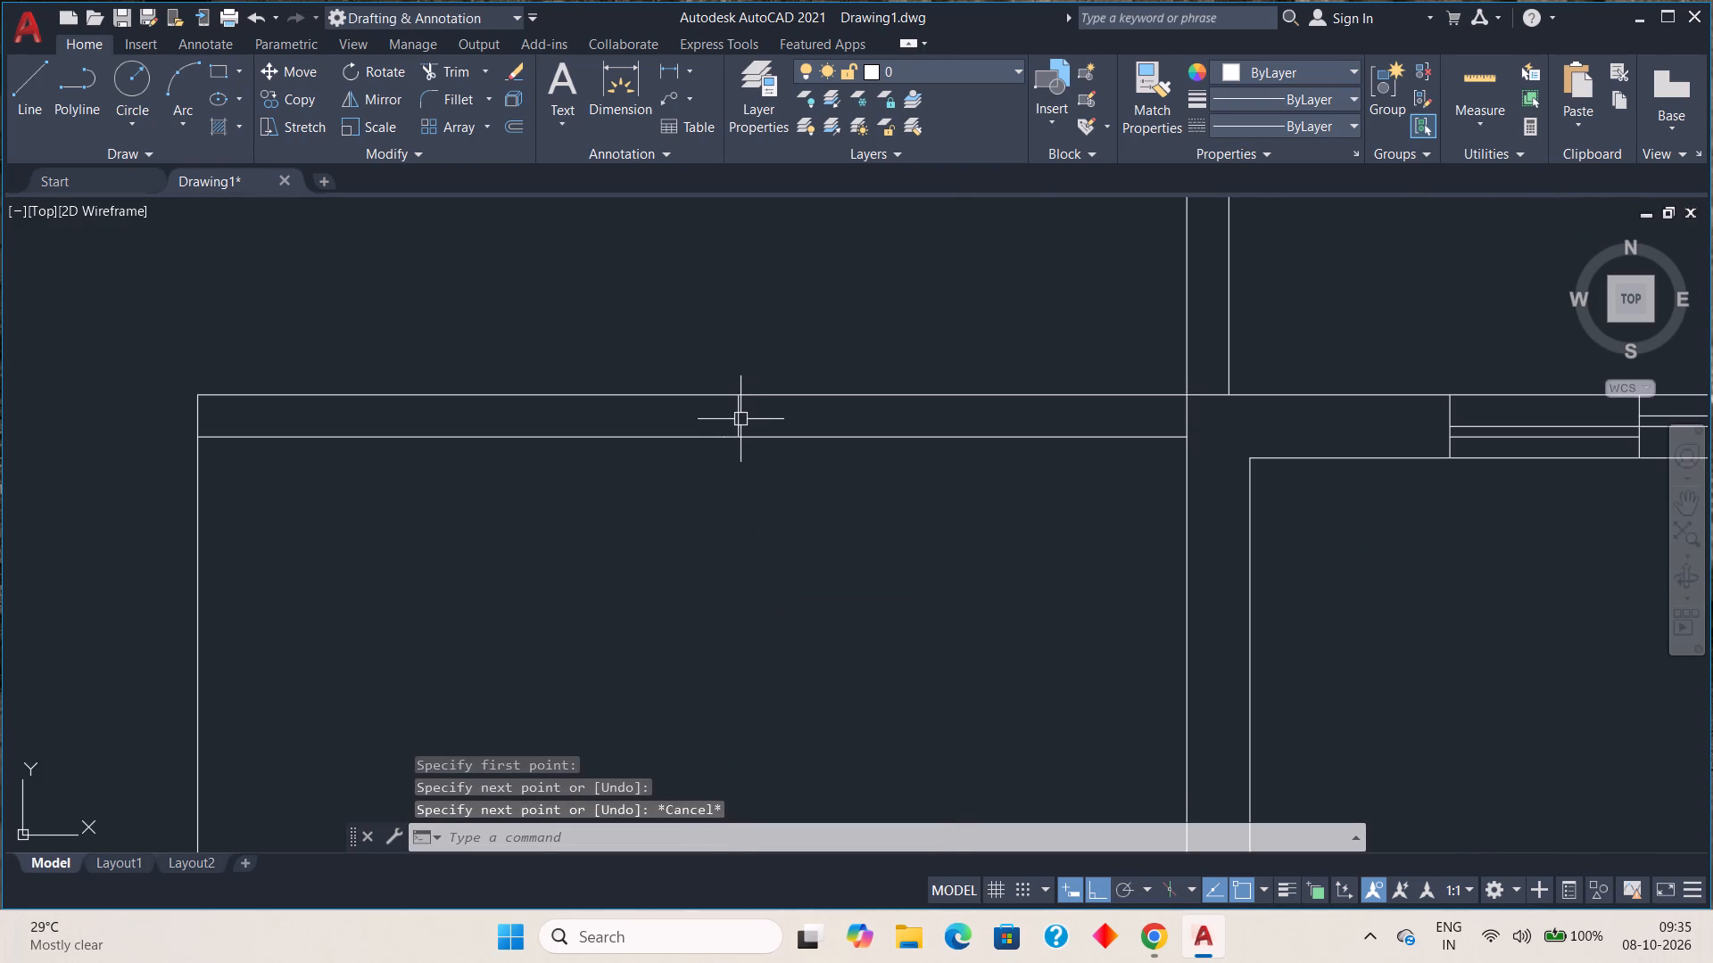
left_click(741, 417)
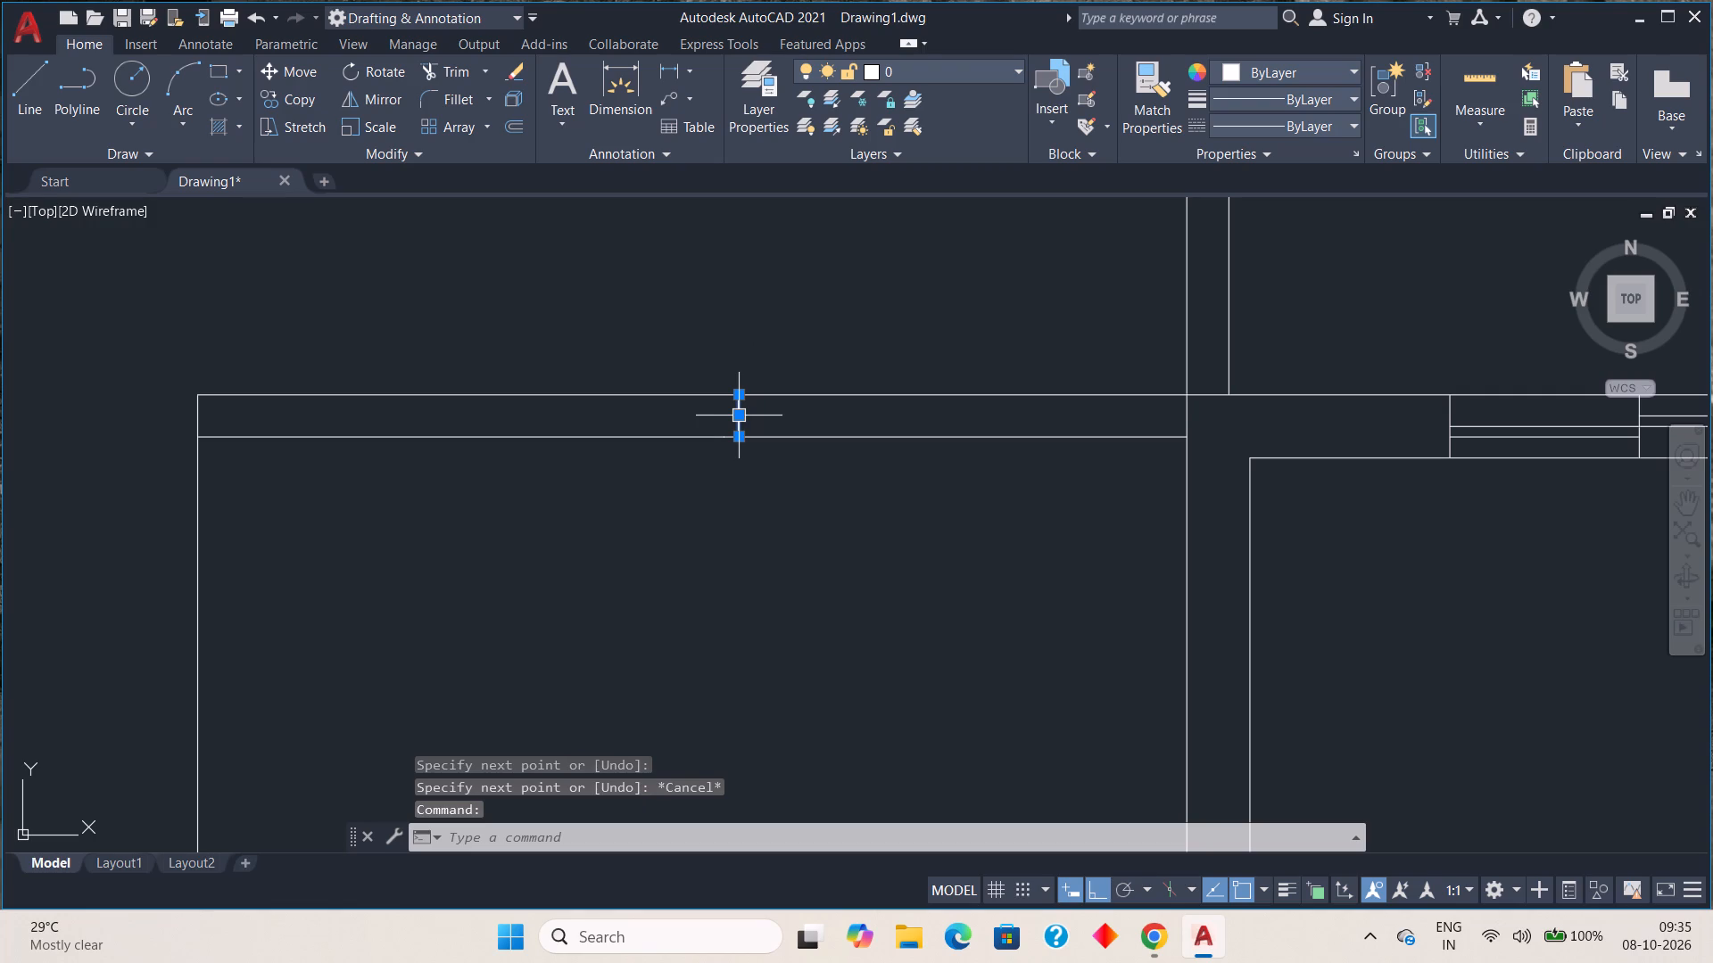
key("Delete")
Draw a short vertical line from the landing's inner north wall line up to the outer one, near the staircase's middle.
key("l")
key("Return")
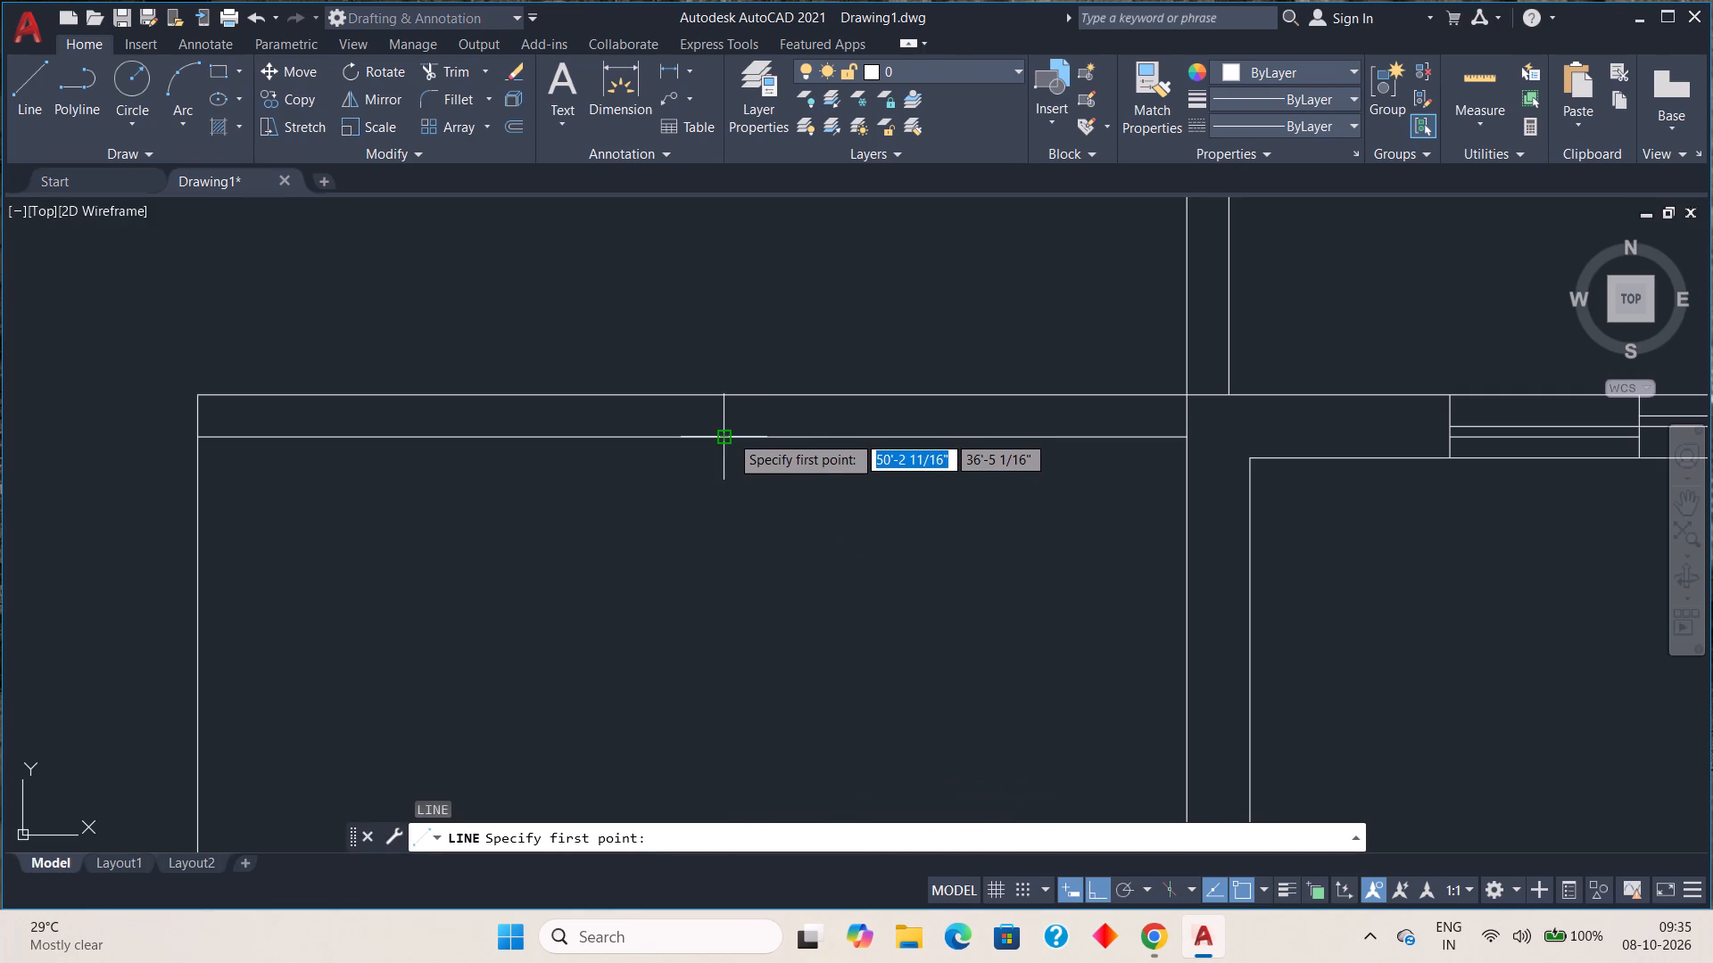
scroll(706, 438, "down", 3)
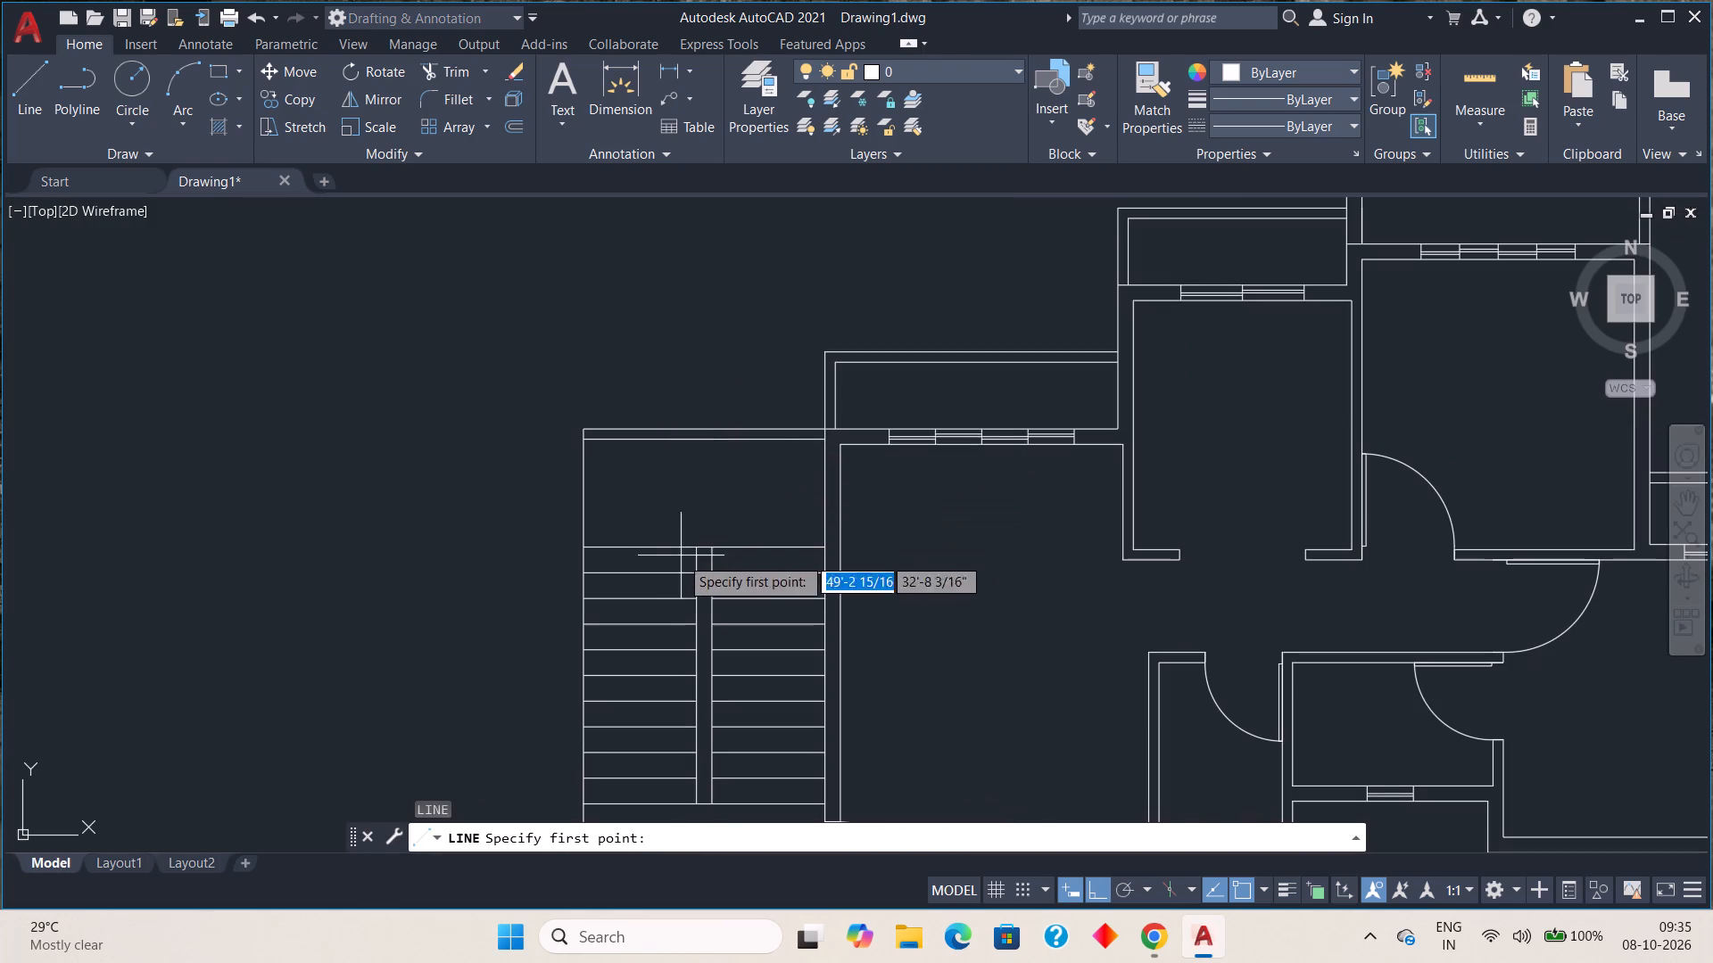
scroll(712, 453, "down", 2)
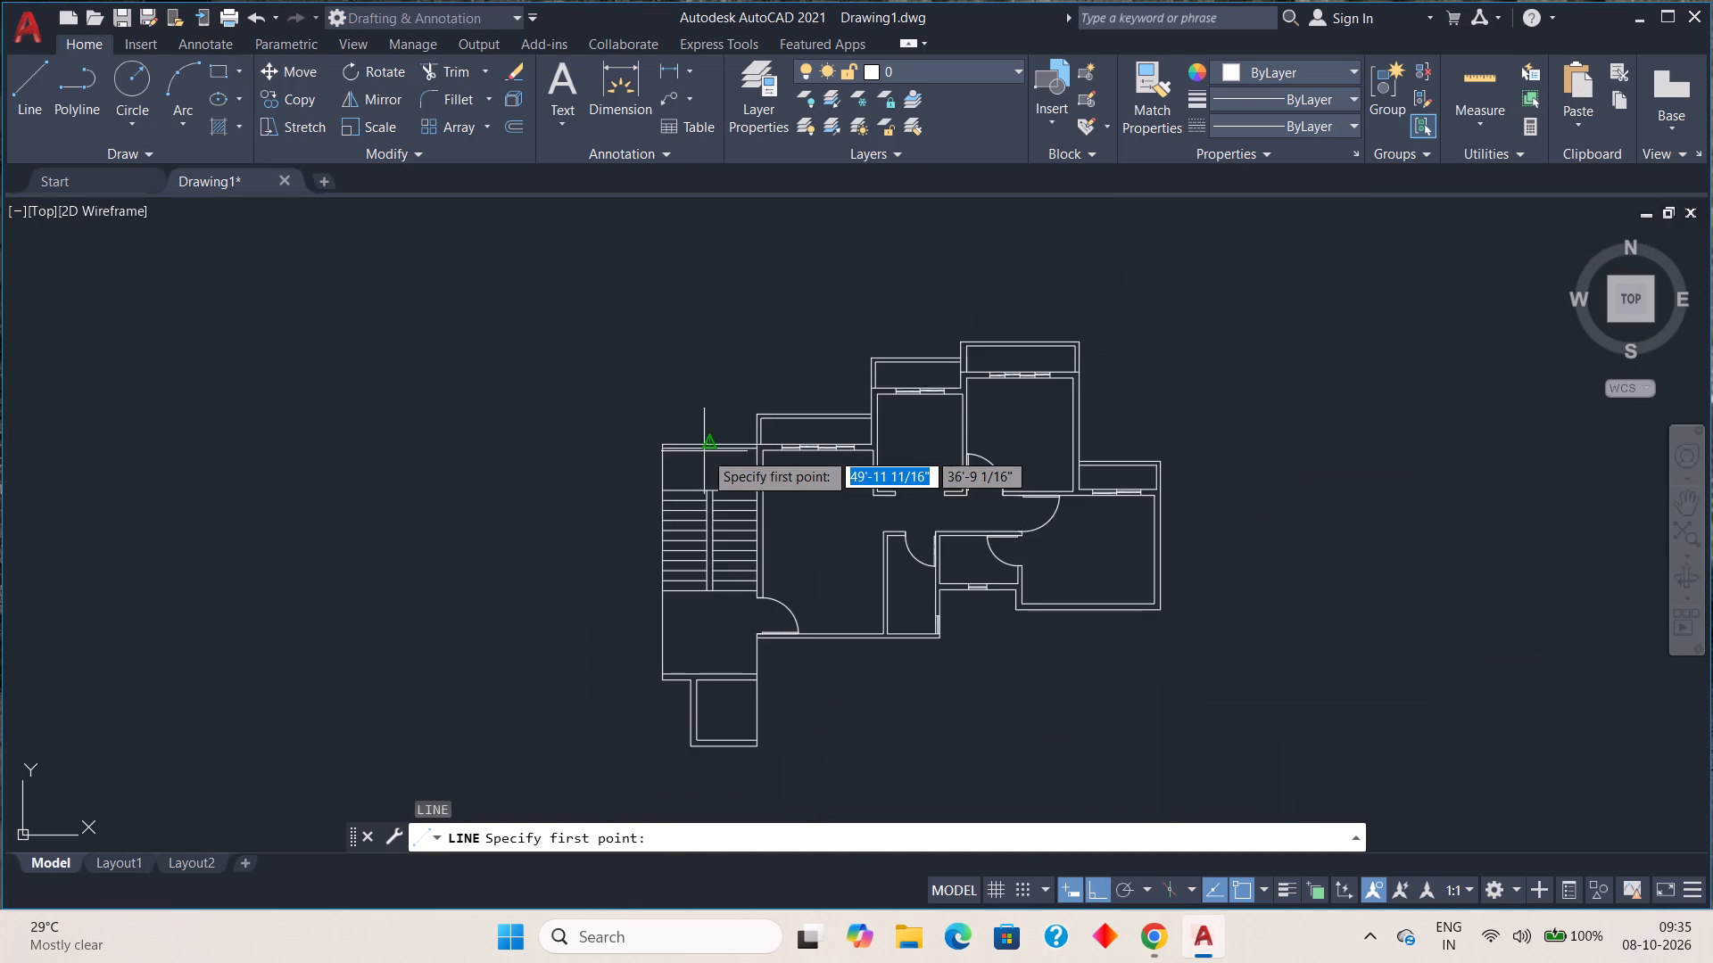
scroll(704, 451, "up", 3)
scroll(704, 451, "down", 3)
scroll(704, 451, "up", 3)
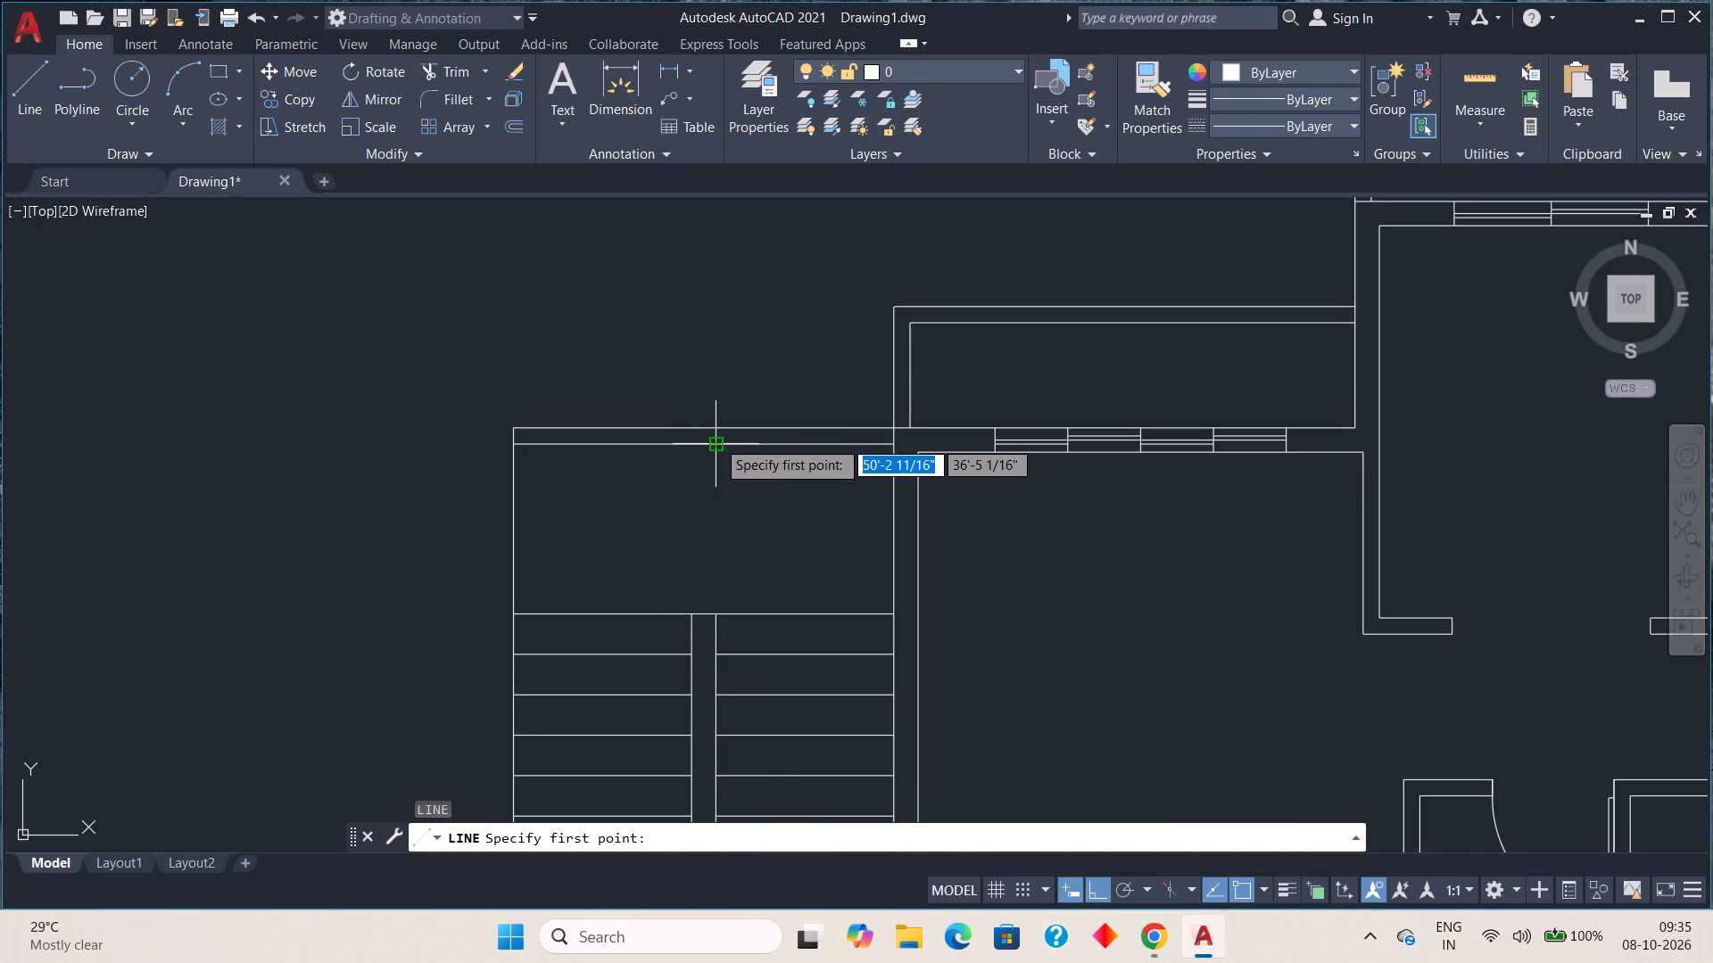
scroll(716, 440, "up", 4)
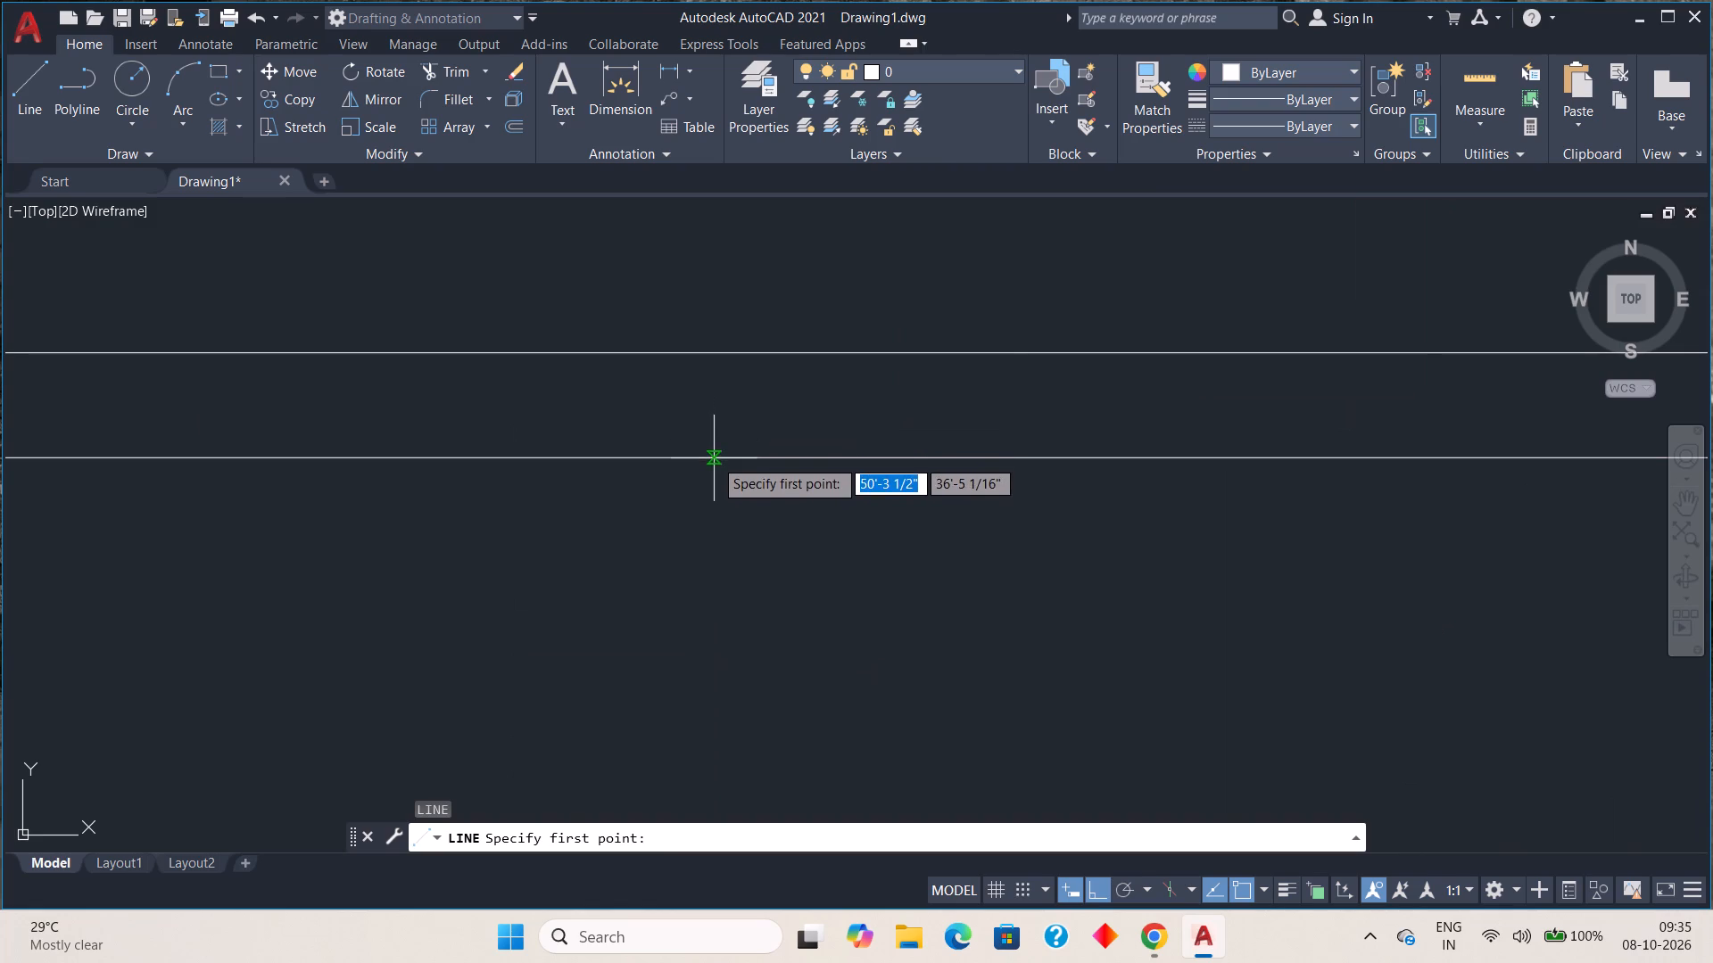
left_click(714, 458)
left_click(719, 358)
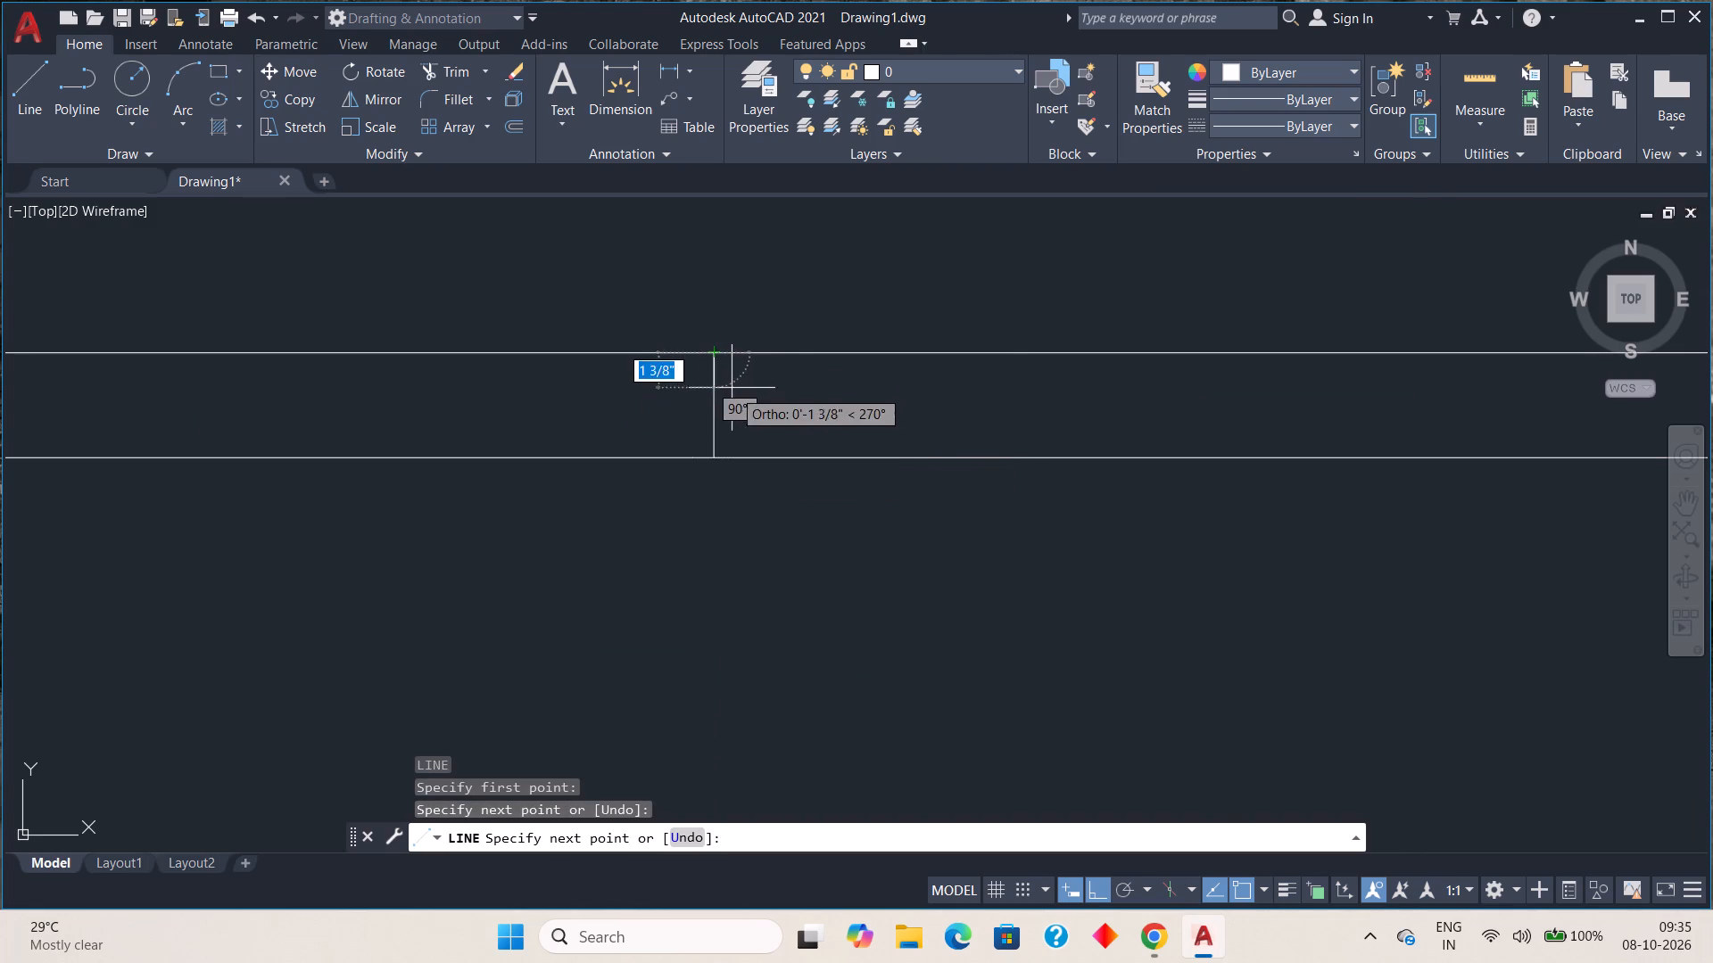
scroll(733, 391, "down", 1)
key("Escape")
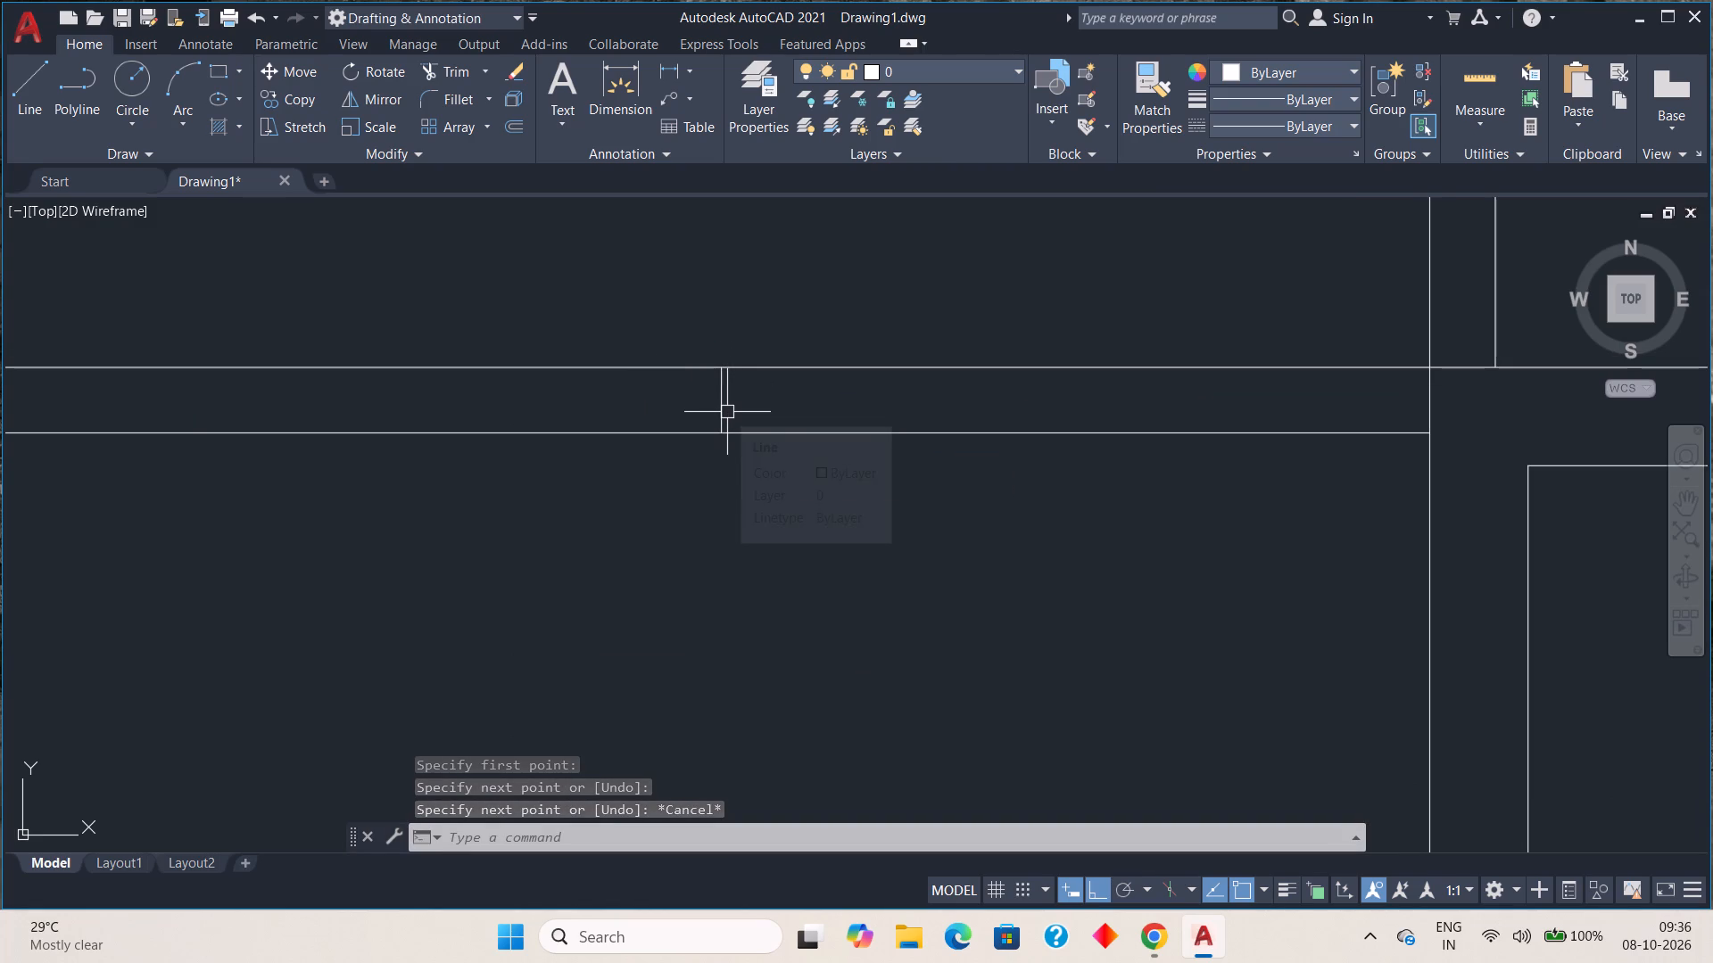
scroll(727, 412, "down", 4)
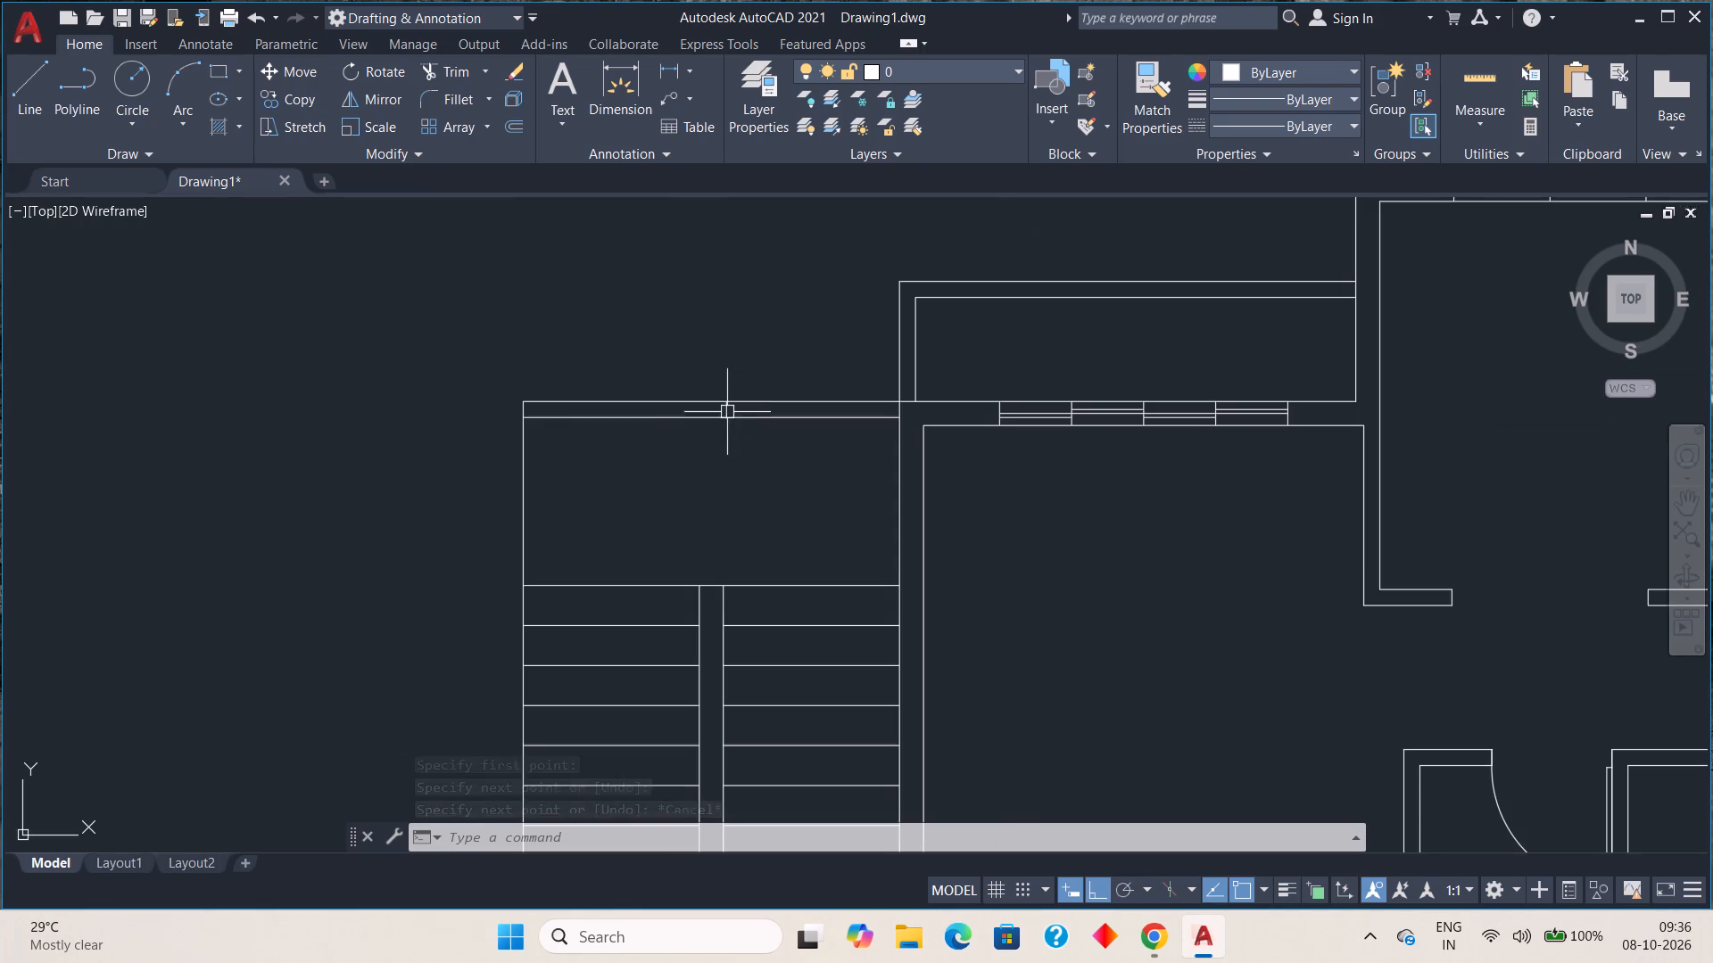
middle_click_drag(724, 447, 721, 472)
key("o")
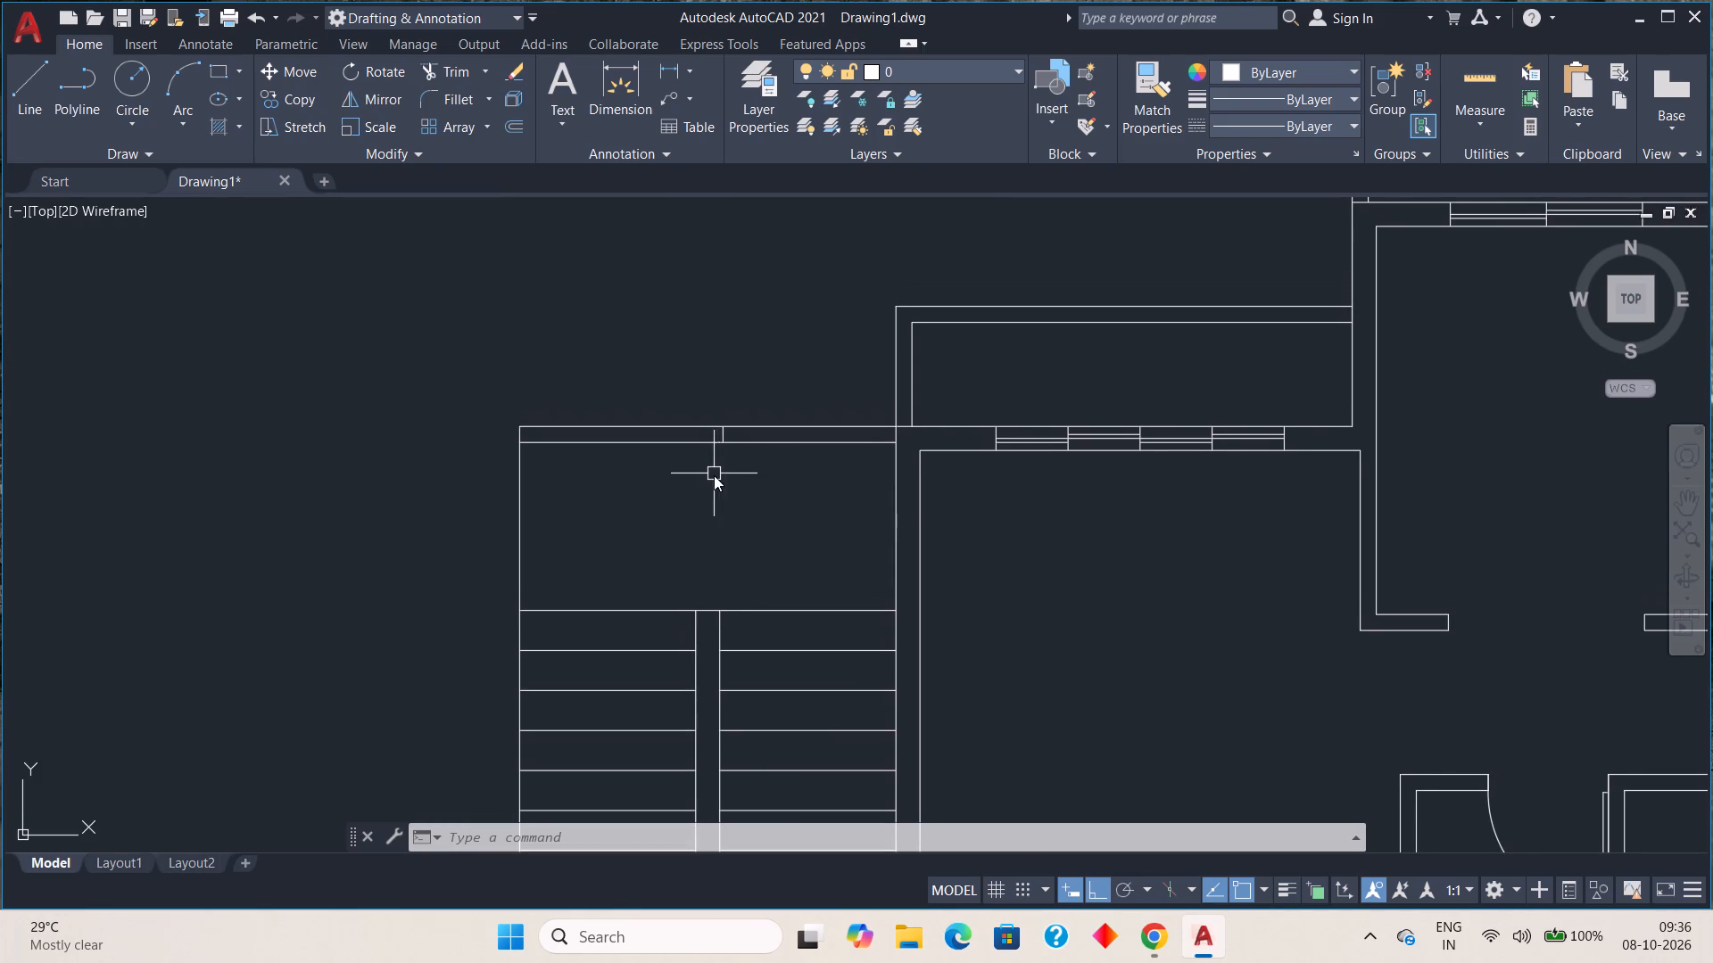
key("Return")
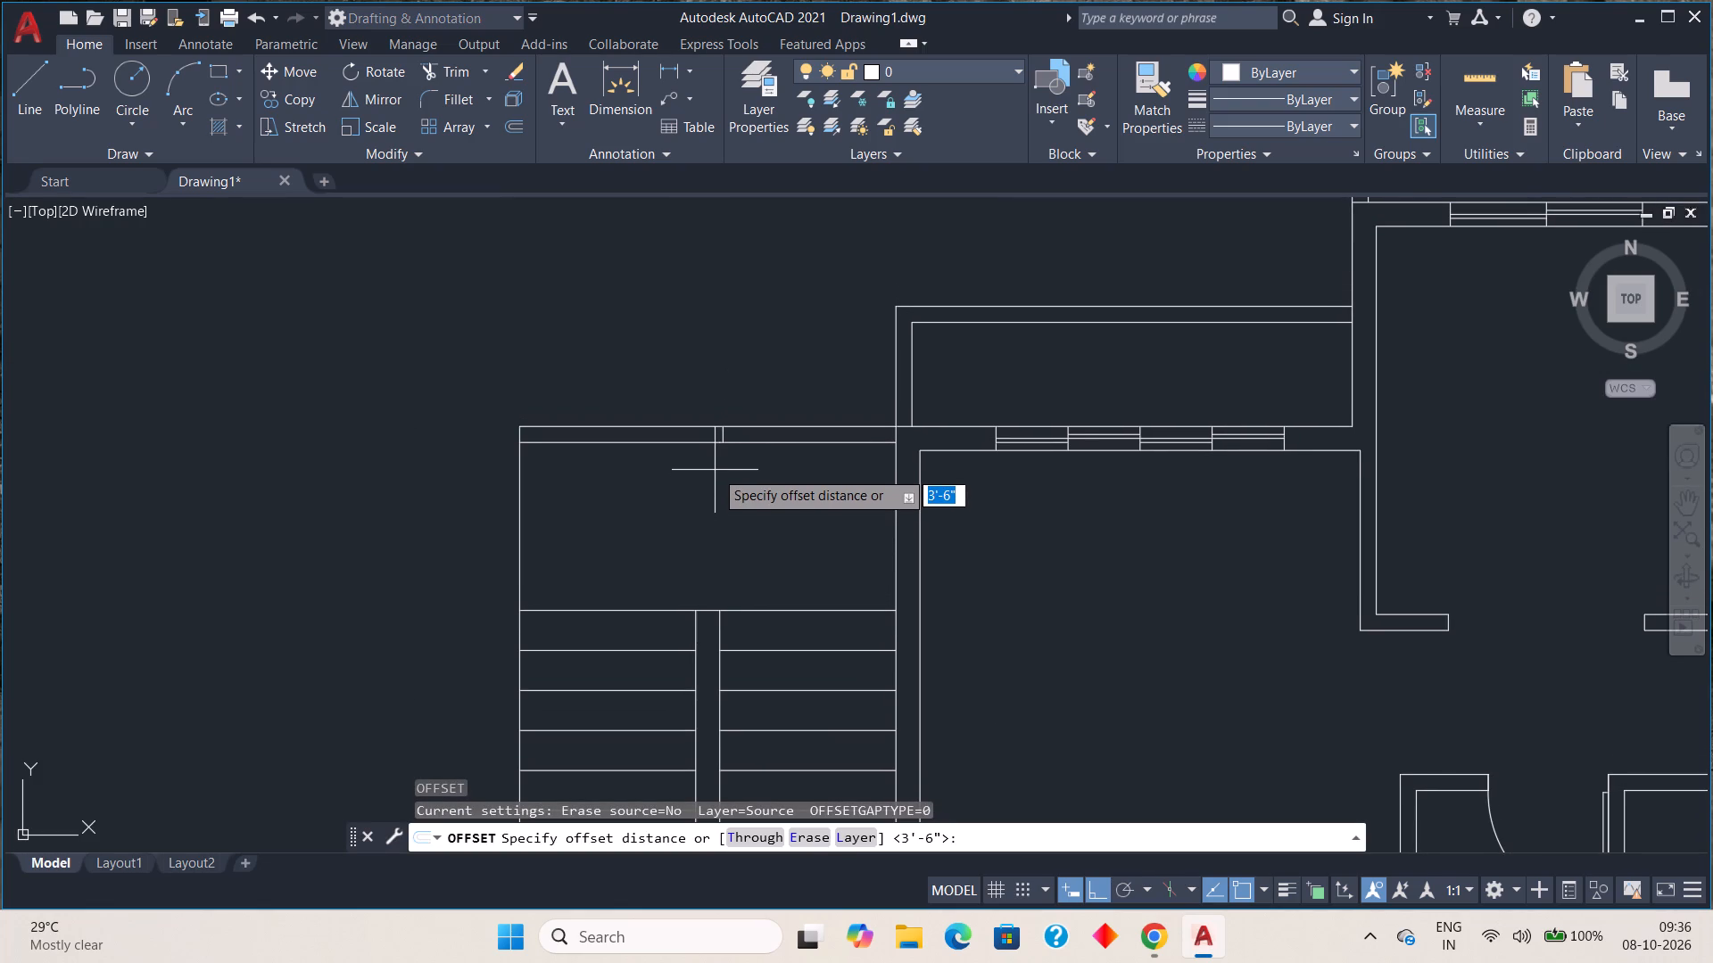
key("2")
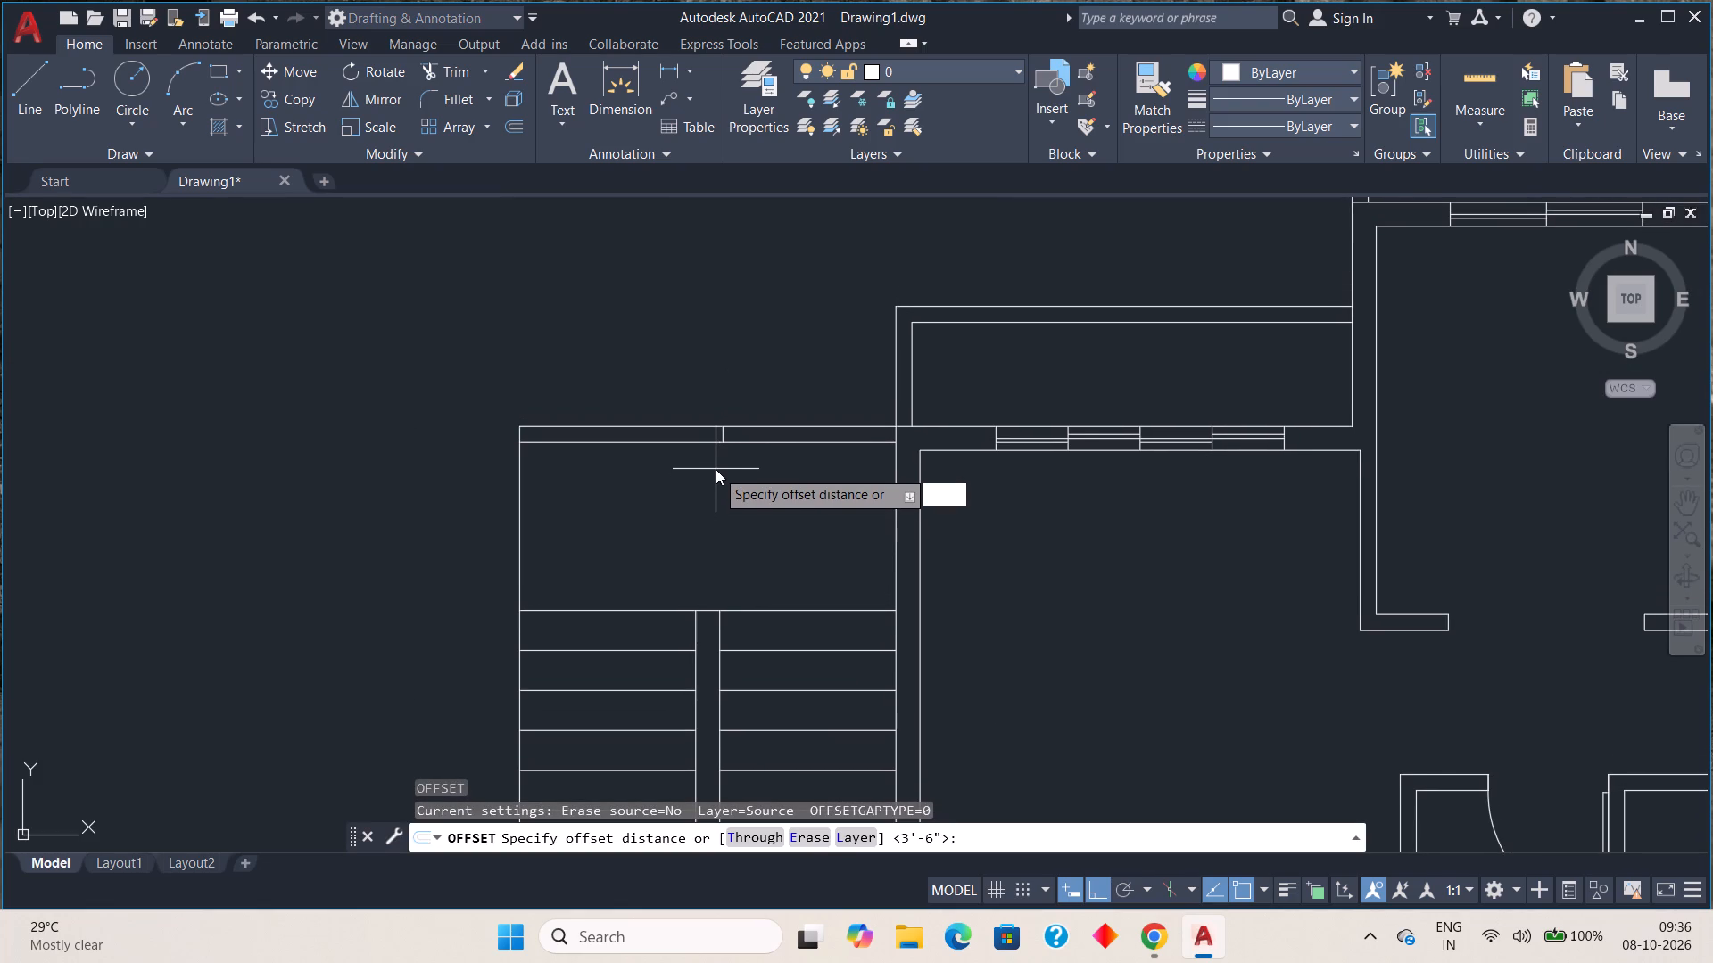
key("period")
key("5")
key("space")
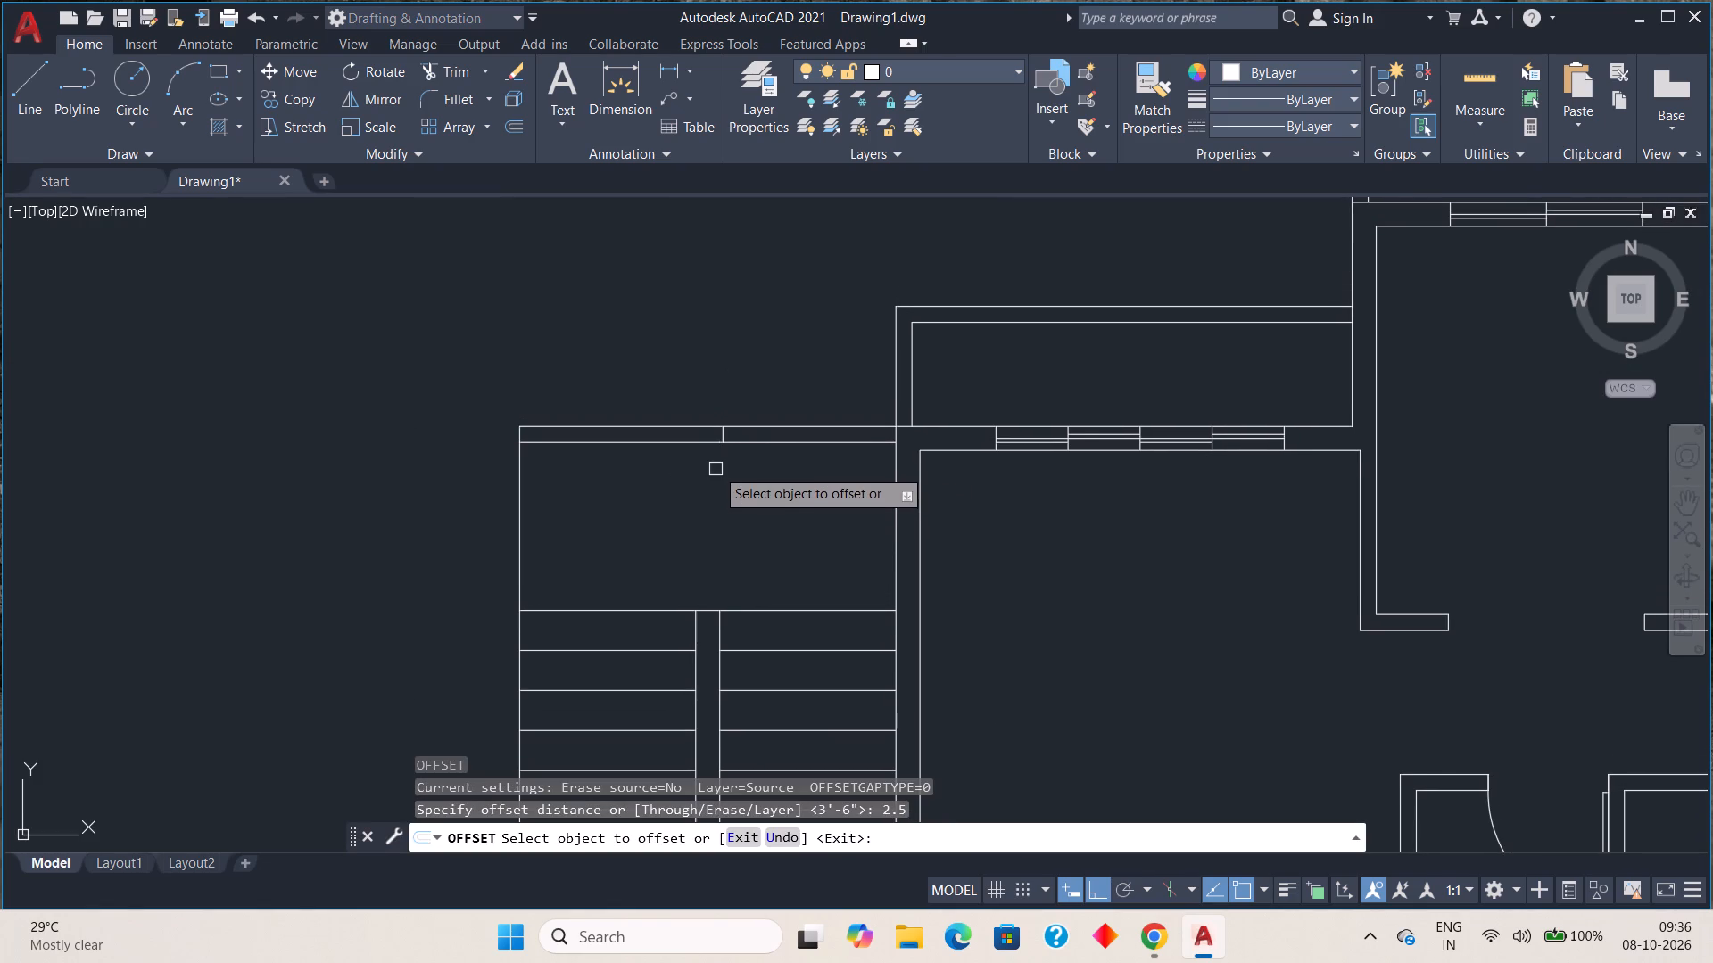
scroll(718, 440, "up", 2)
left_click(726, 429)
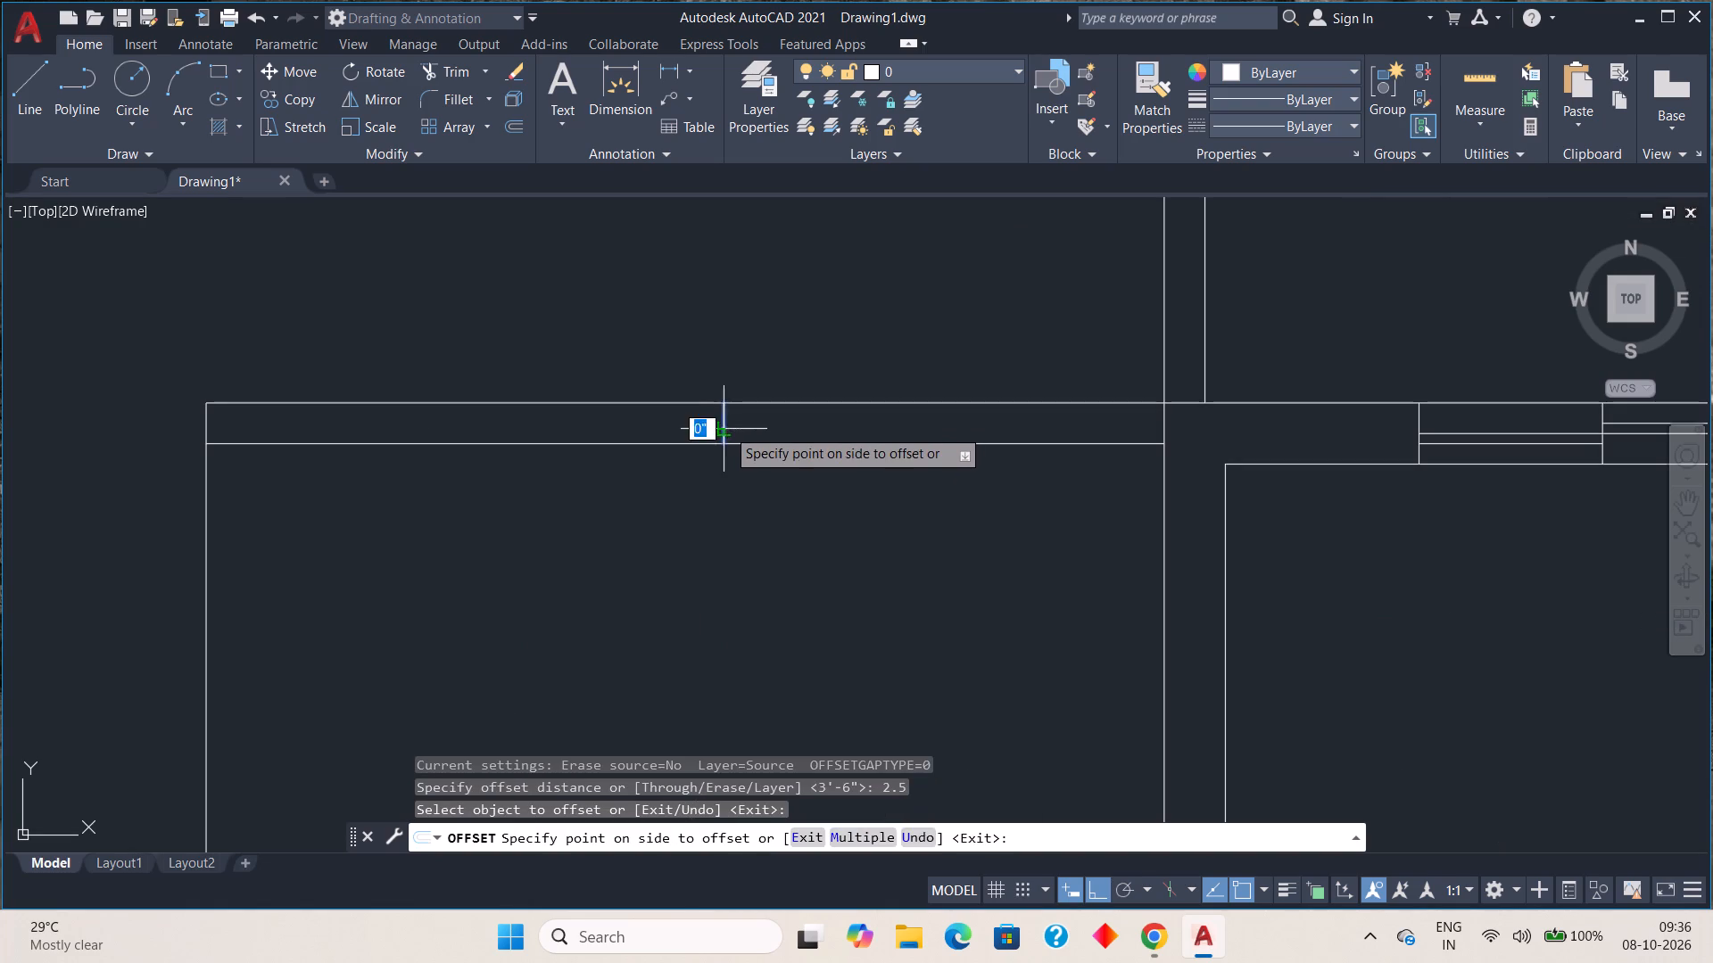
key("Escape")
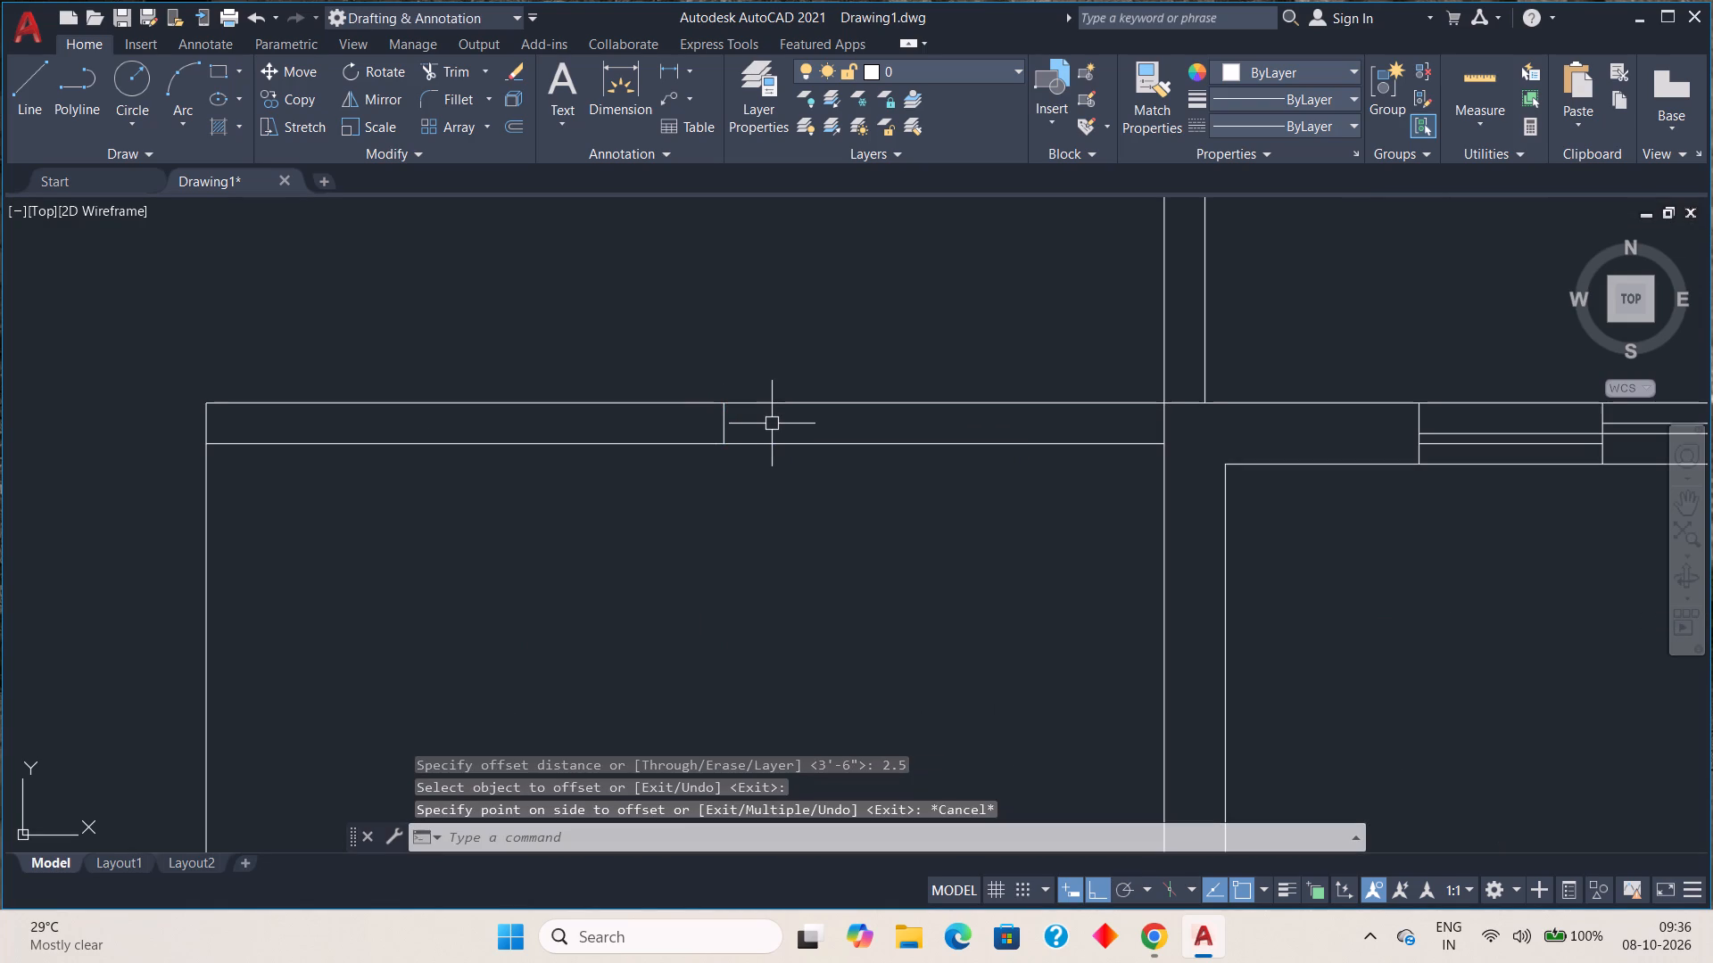
Offset the short vertical line in the landing's north wall 2.5' to both the east and the west.
key("o")
key("Return")
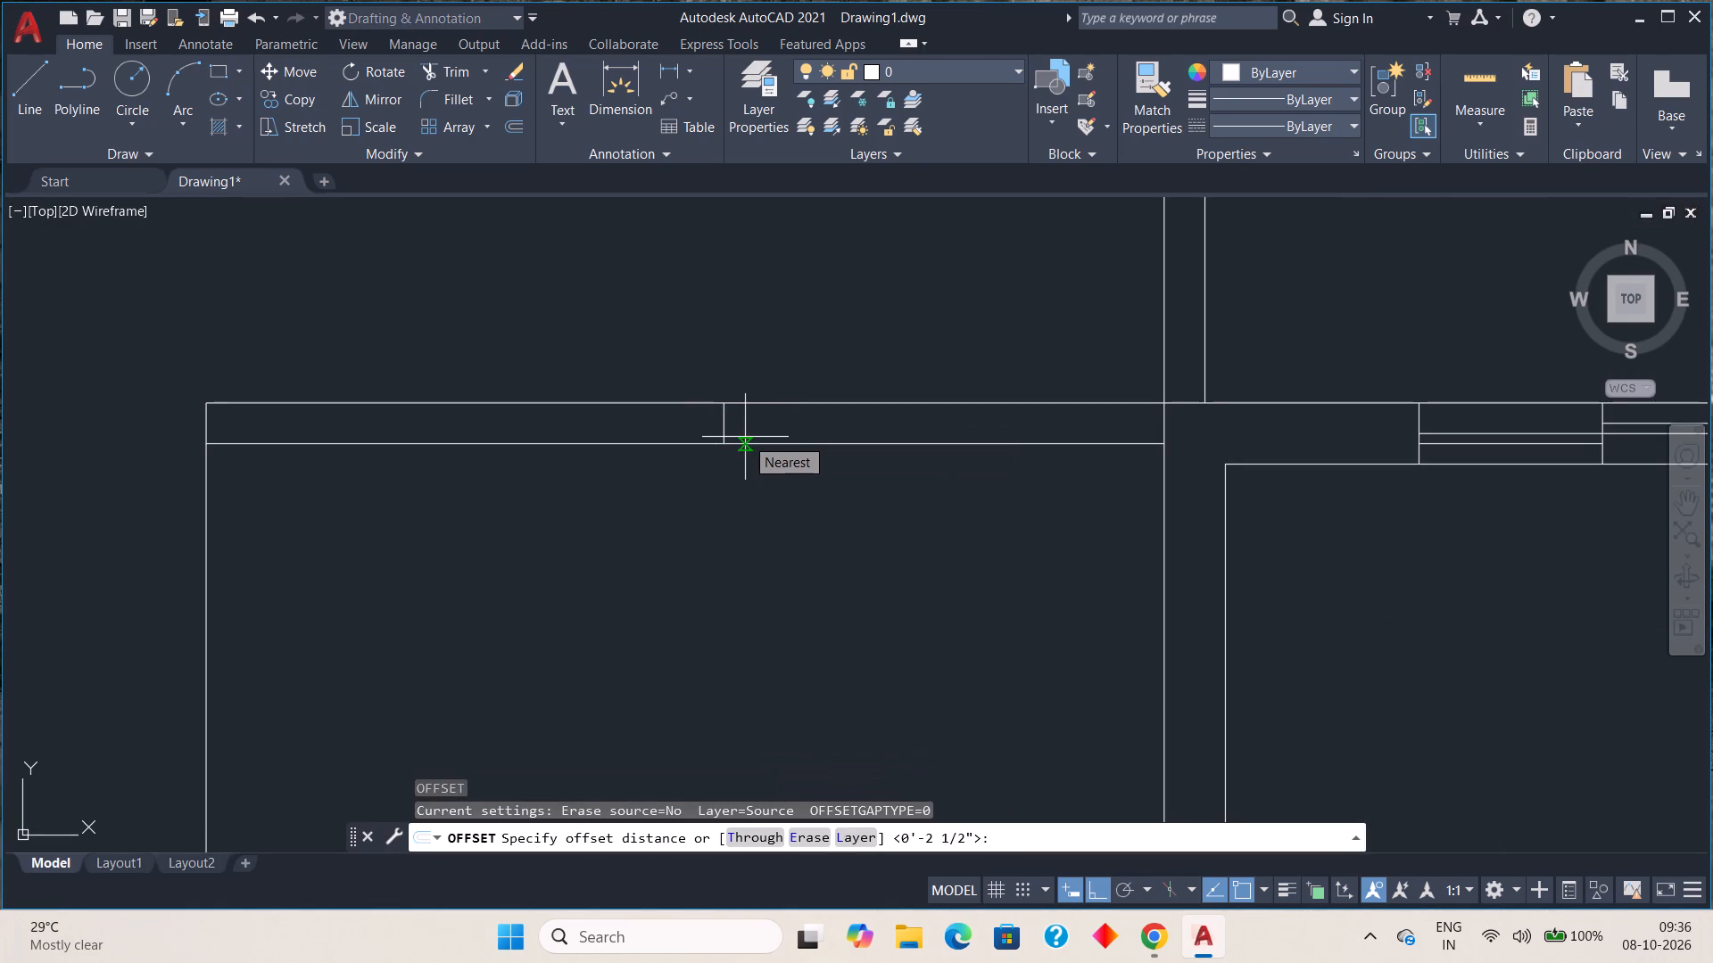
key("2")
key("period")
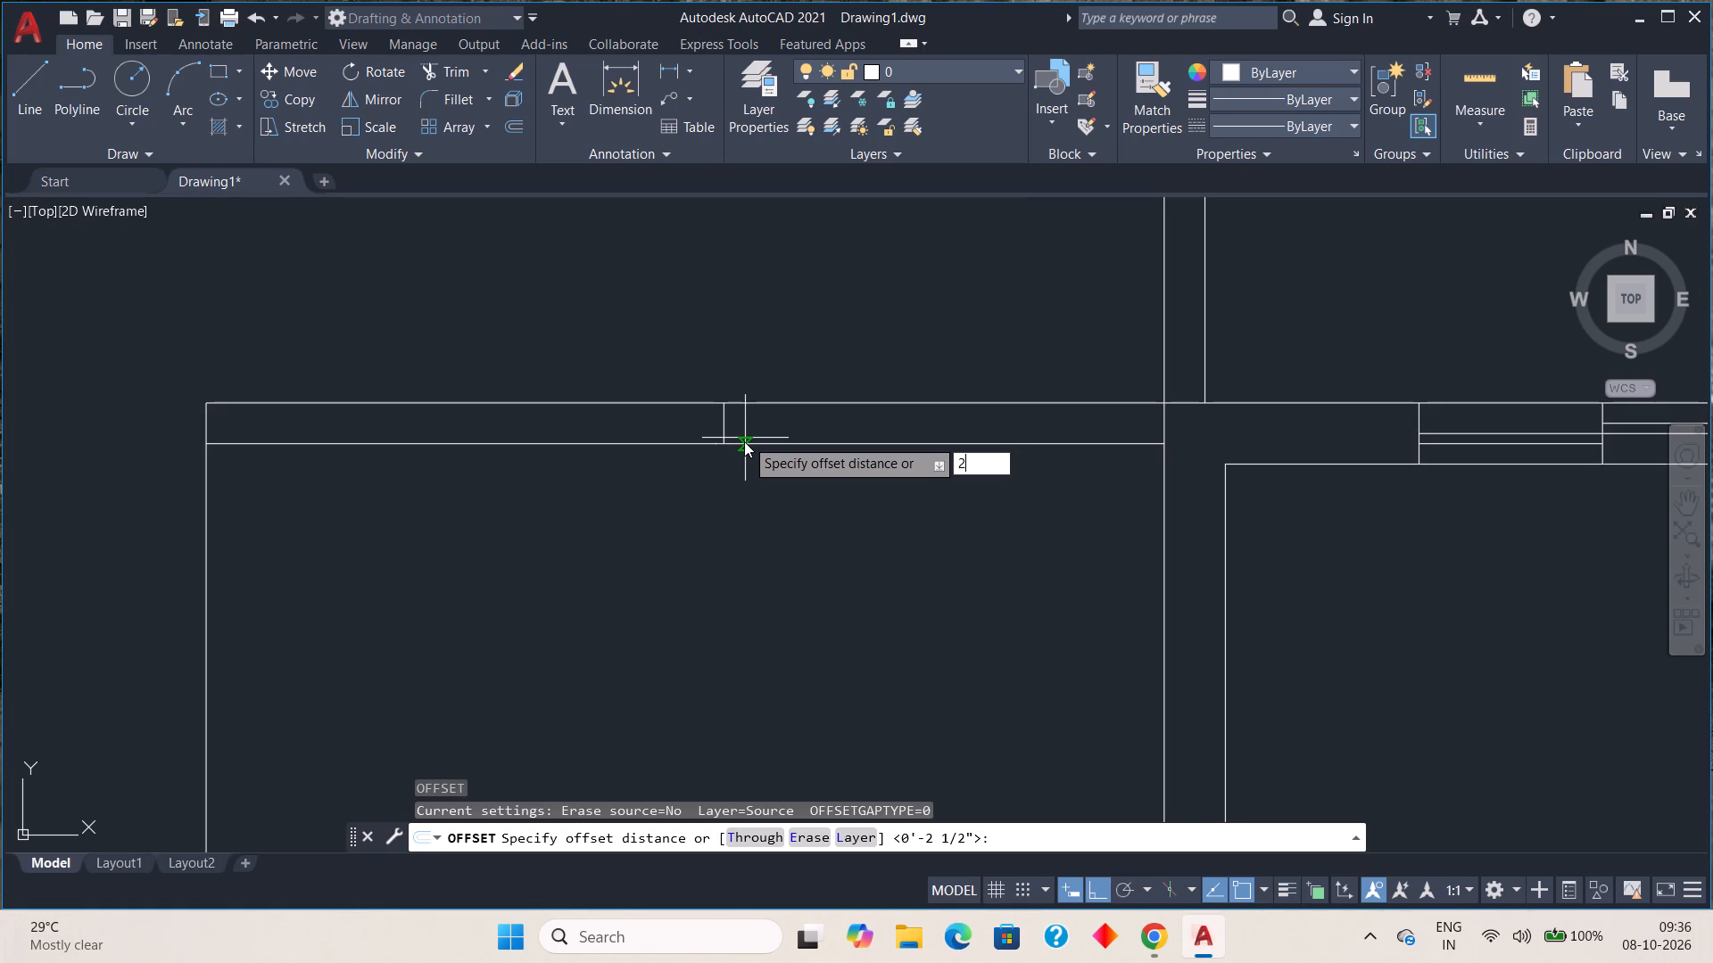
key("5")
key("apostrophe")
key("Return")
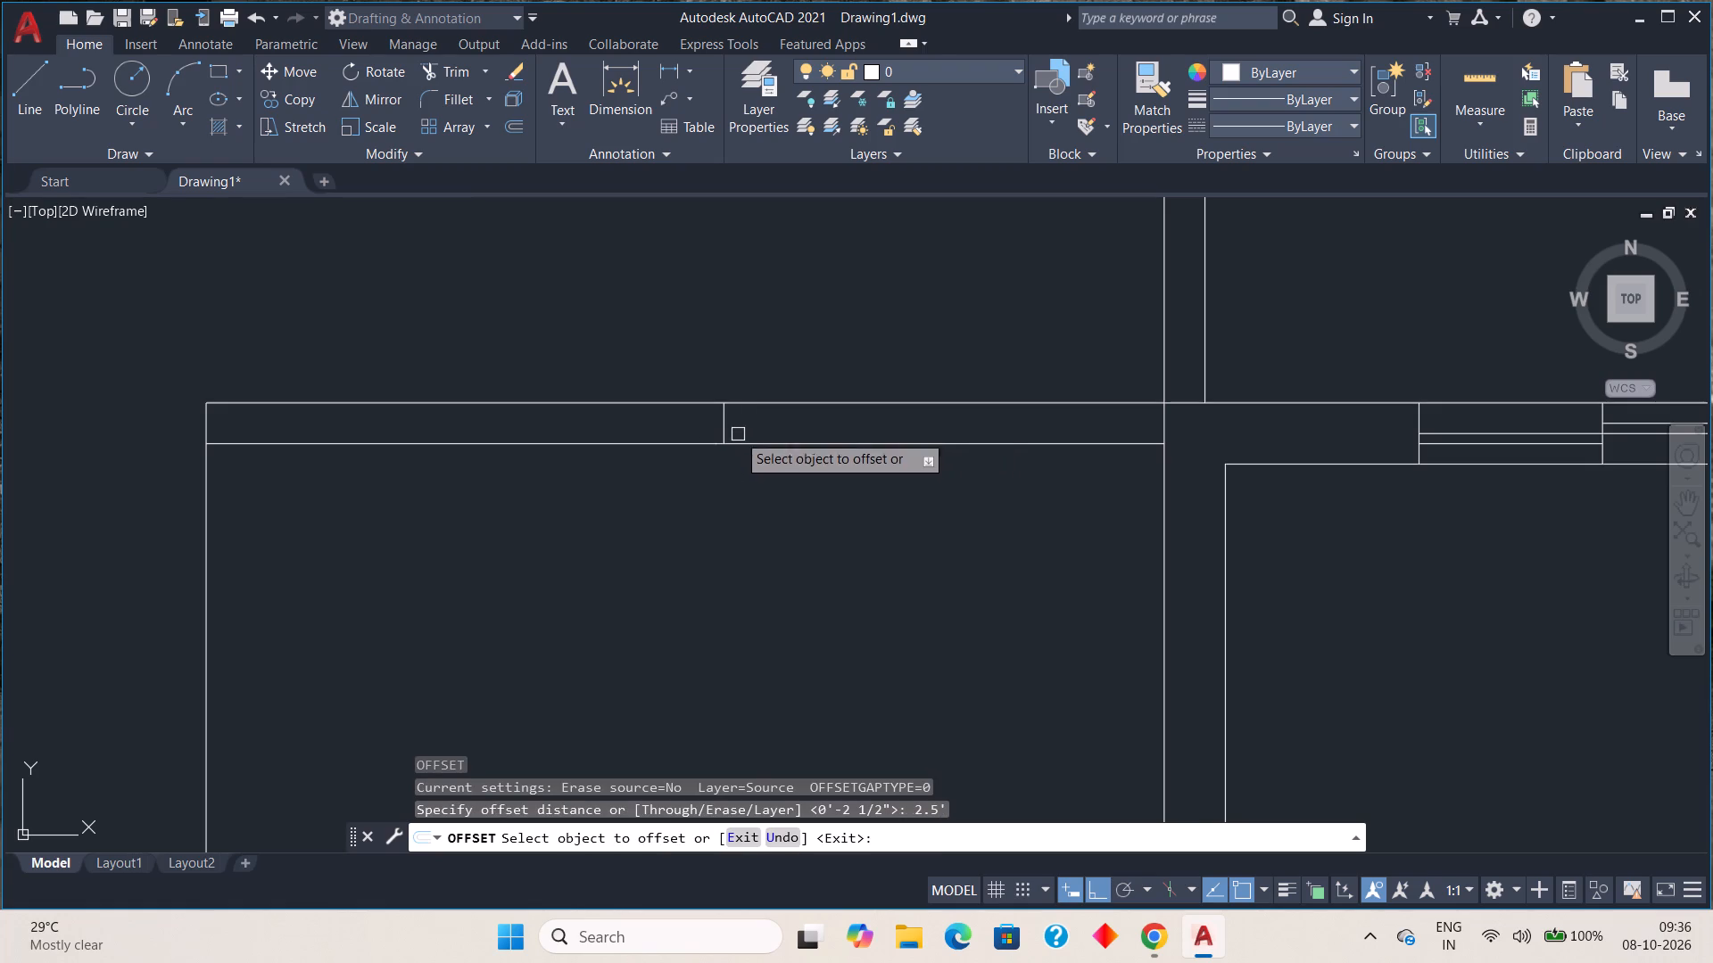
left_click(724, 426)
left_click(759, 420)
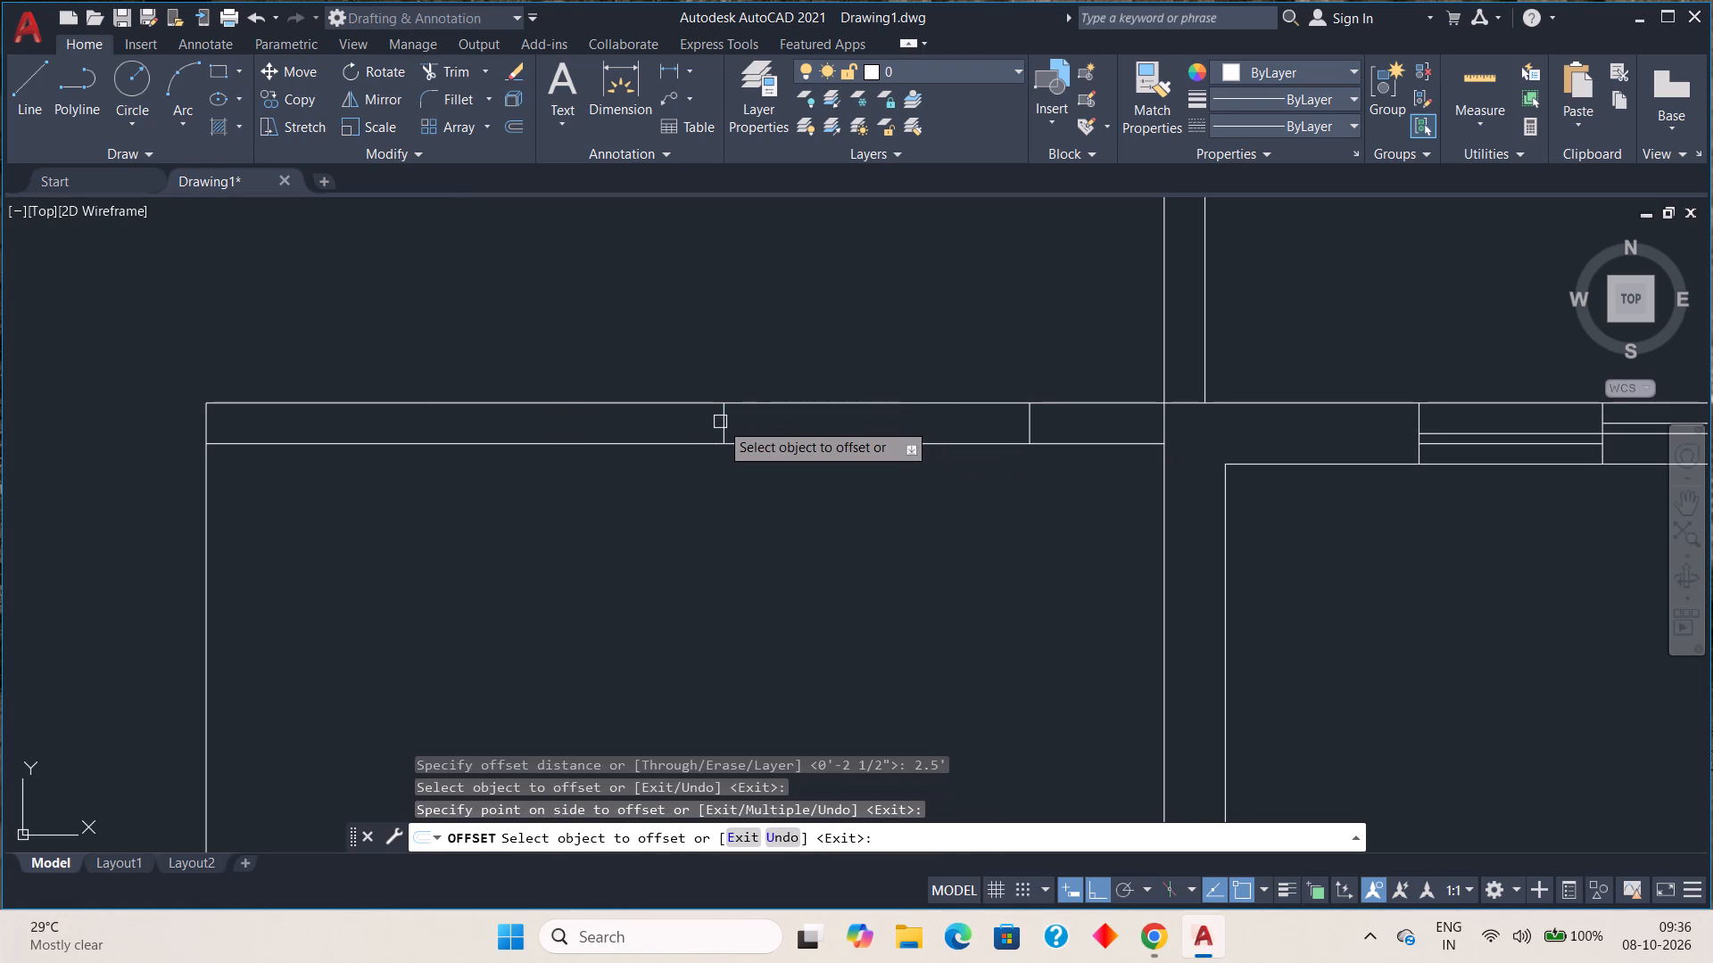
left_click_drag(721, 422, 708, 421)
left_click(556, 421)
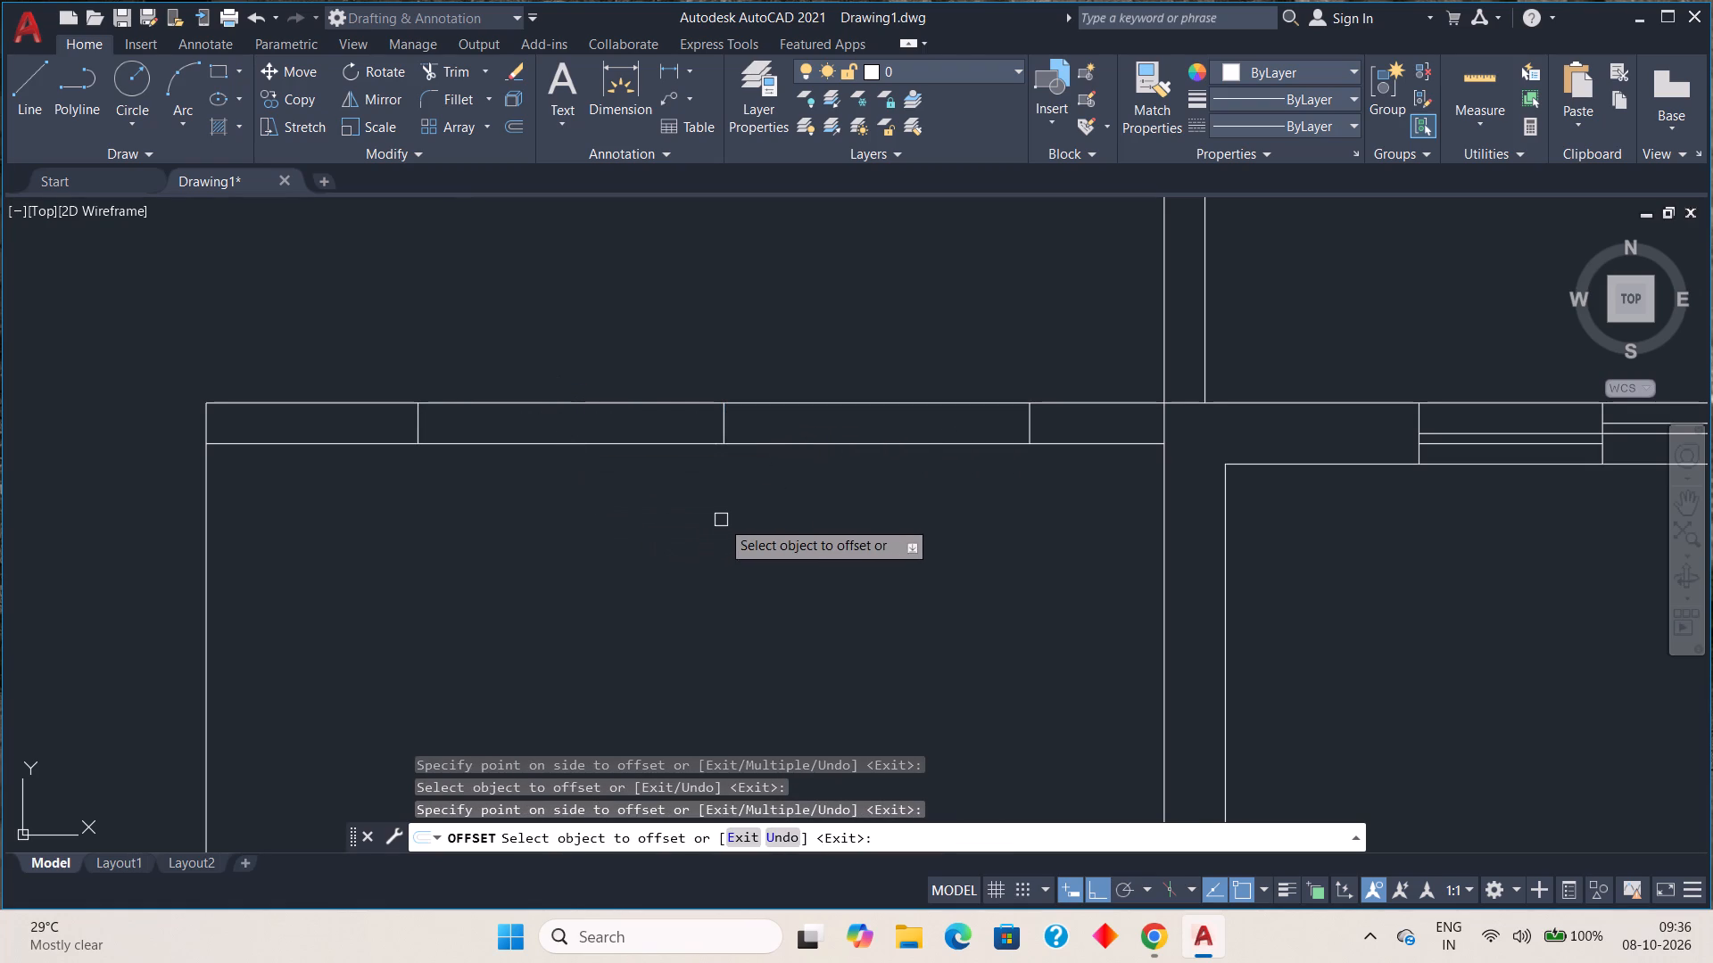
key("Escape")
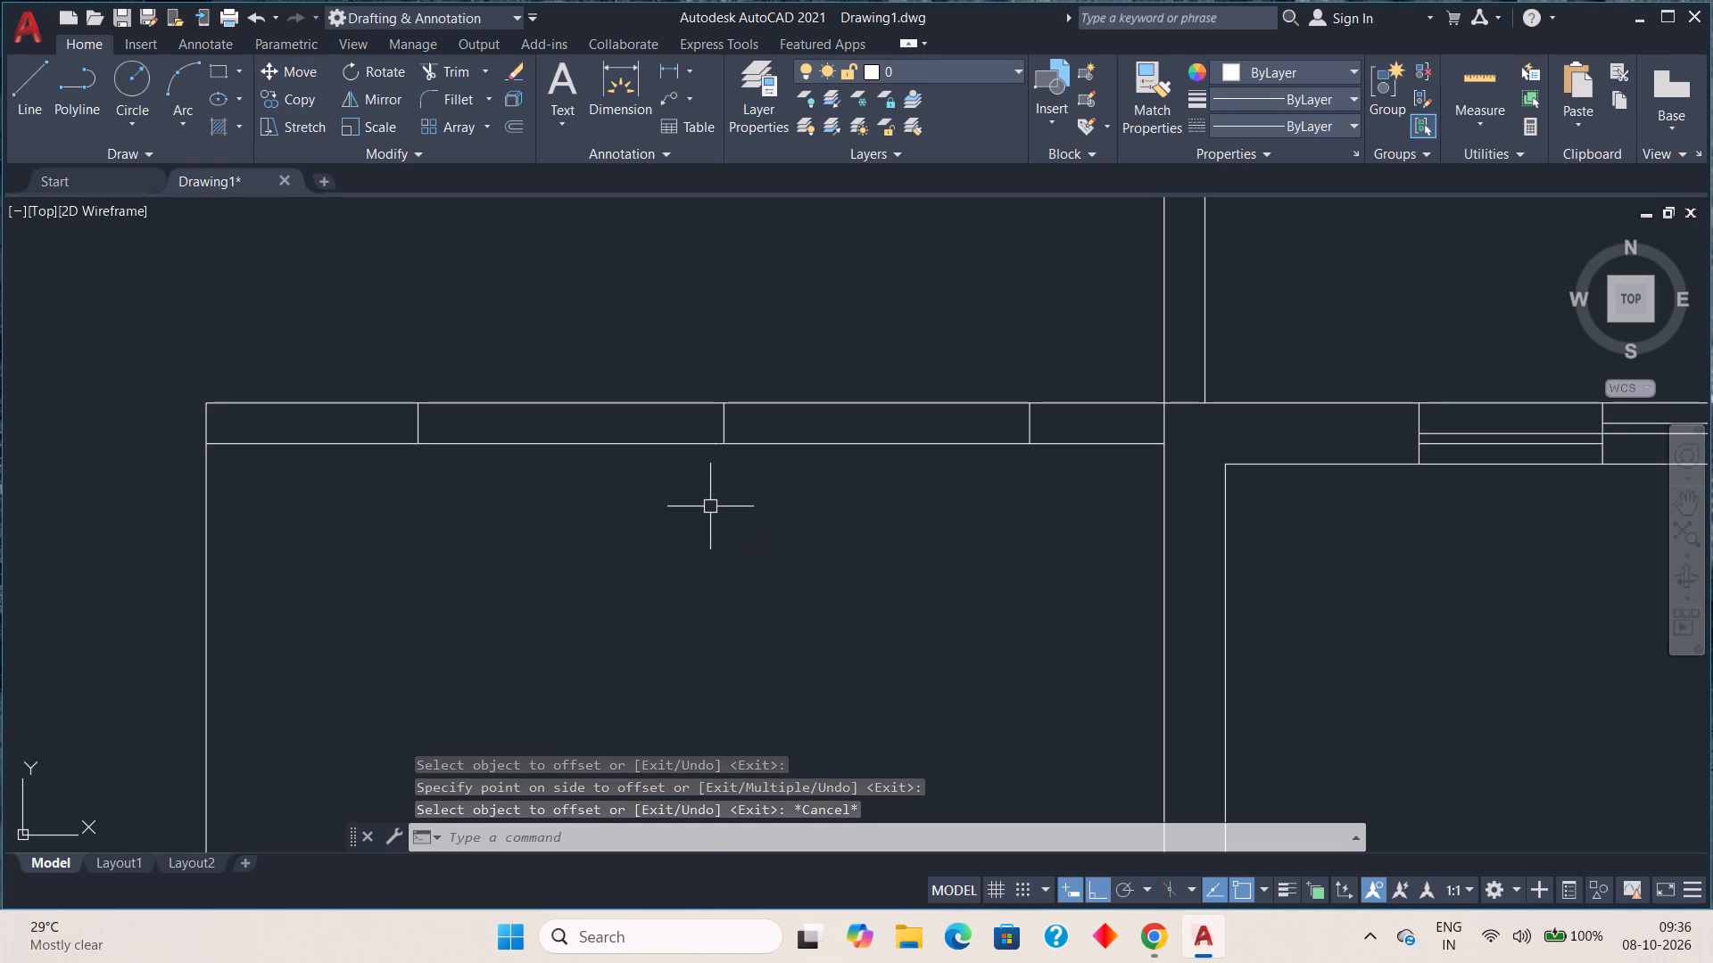
Draw a 5' horizontal line along the middle of the landing's north wall, joining the midpoints of the two outer vertical lines.
scroll(708, 497, "down", 1)
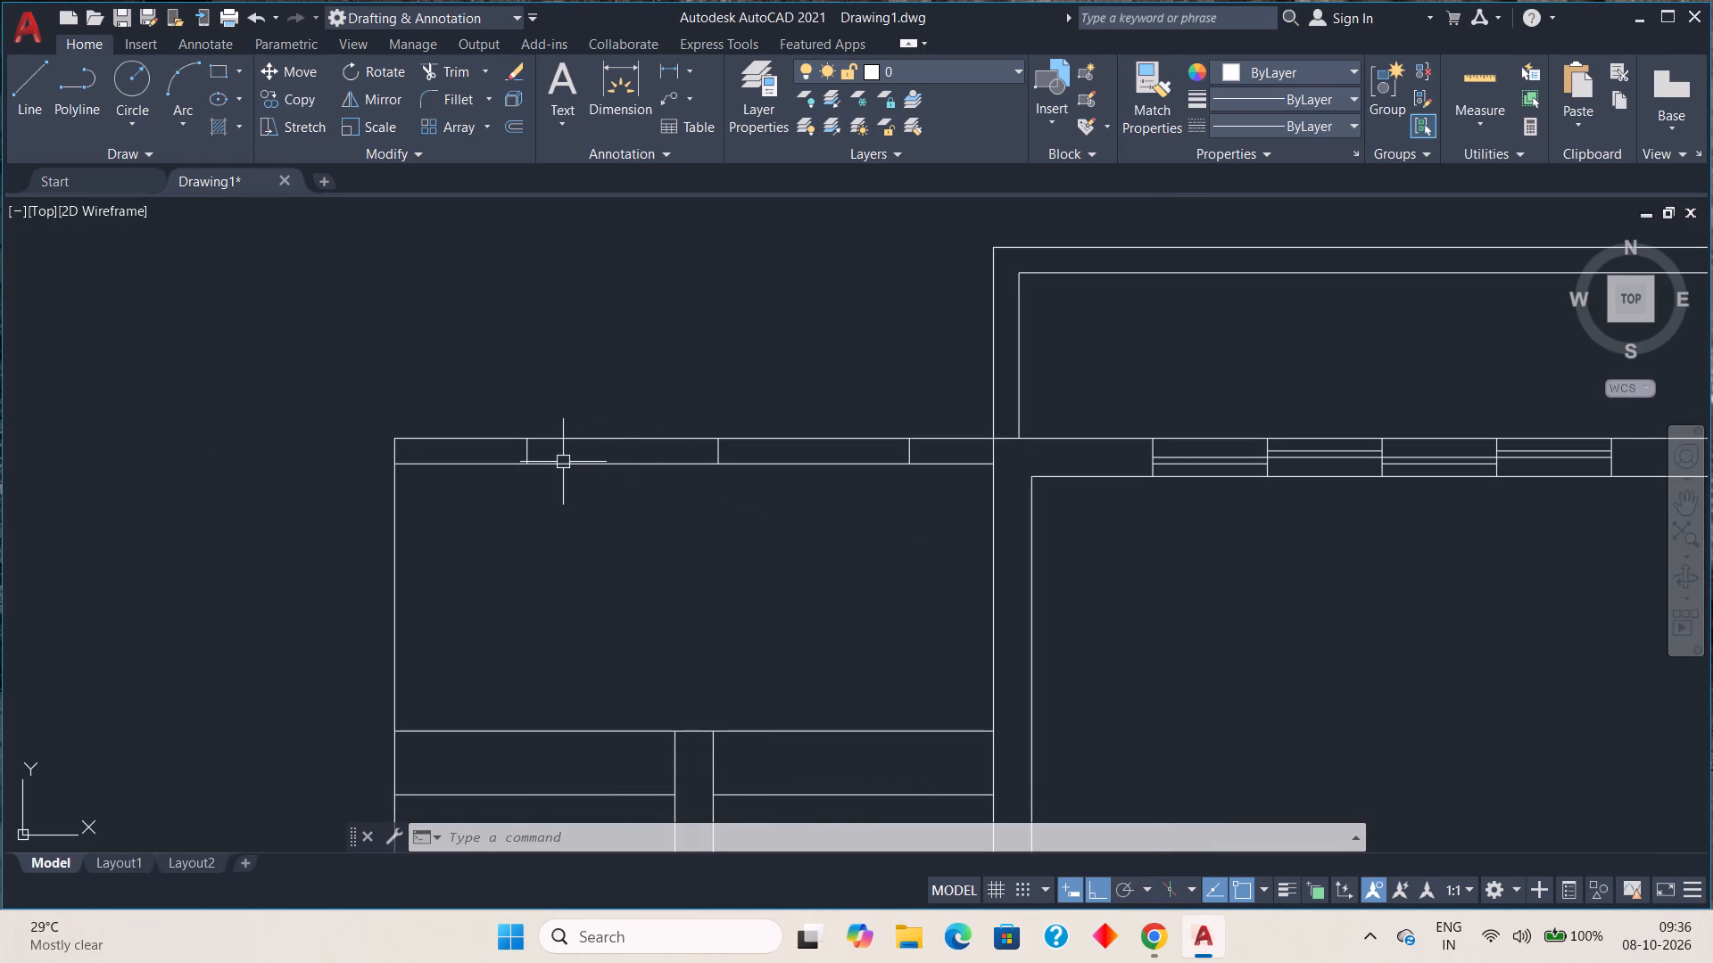
key("l")
key("space")
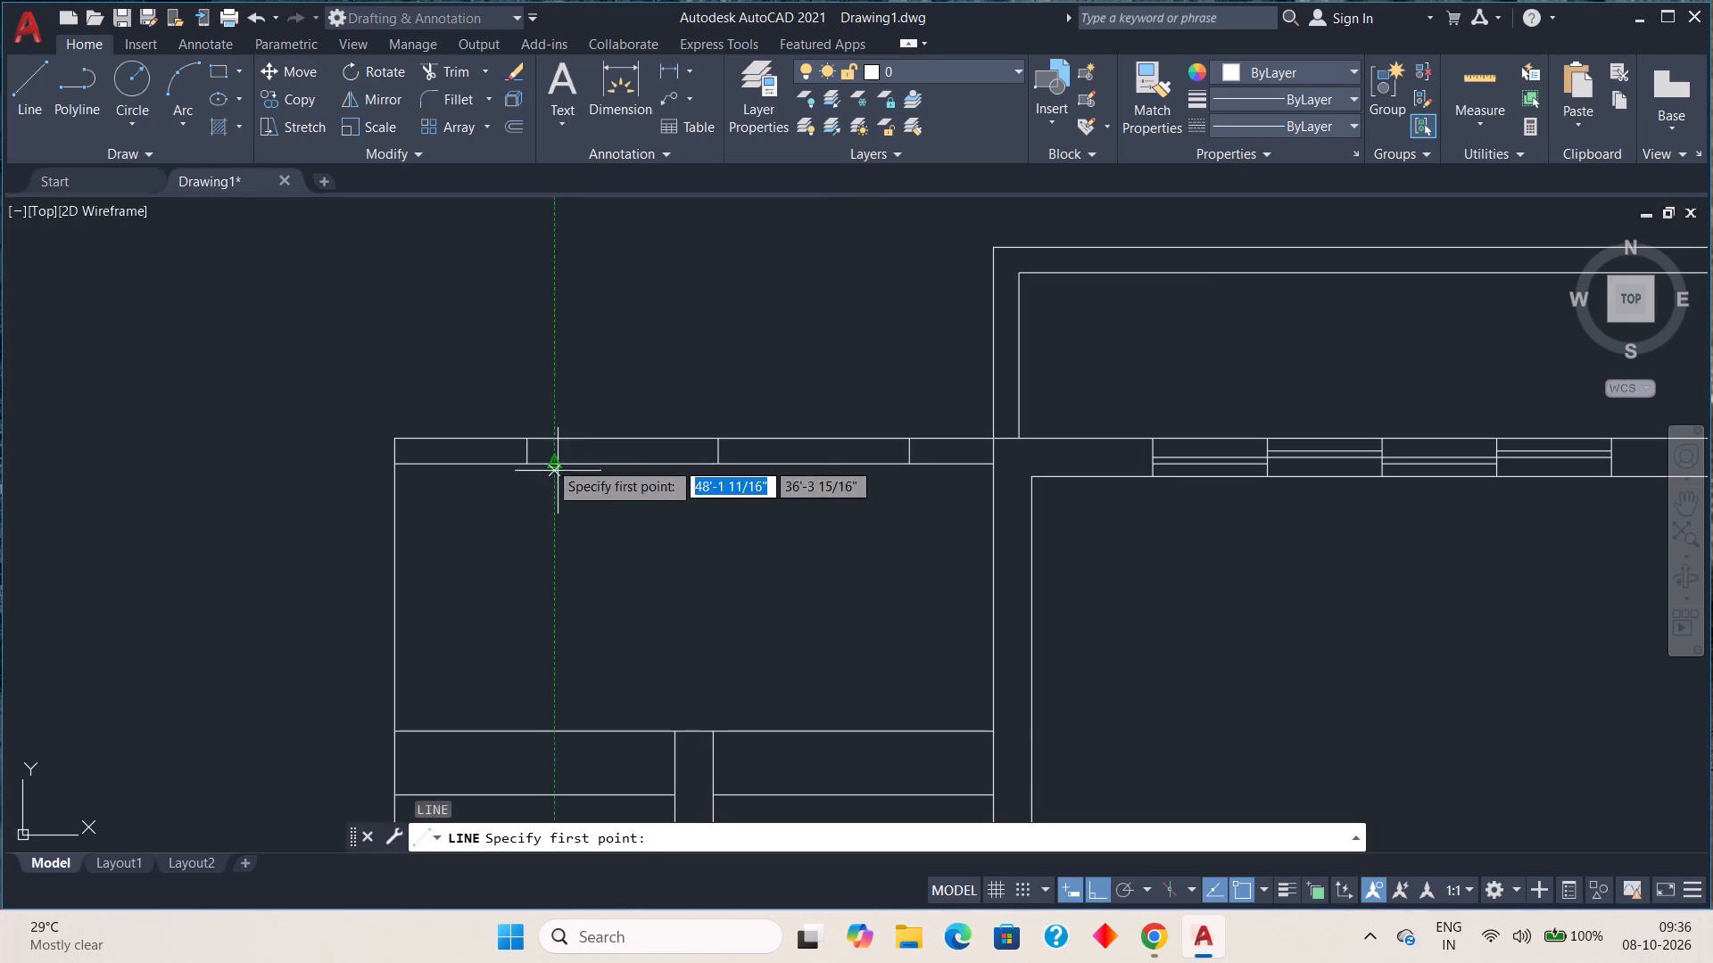
scroll(534, 449, "up", 2)
left_click(516, 455)
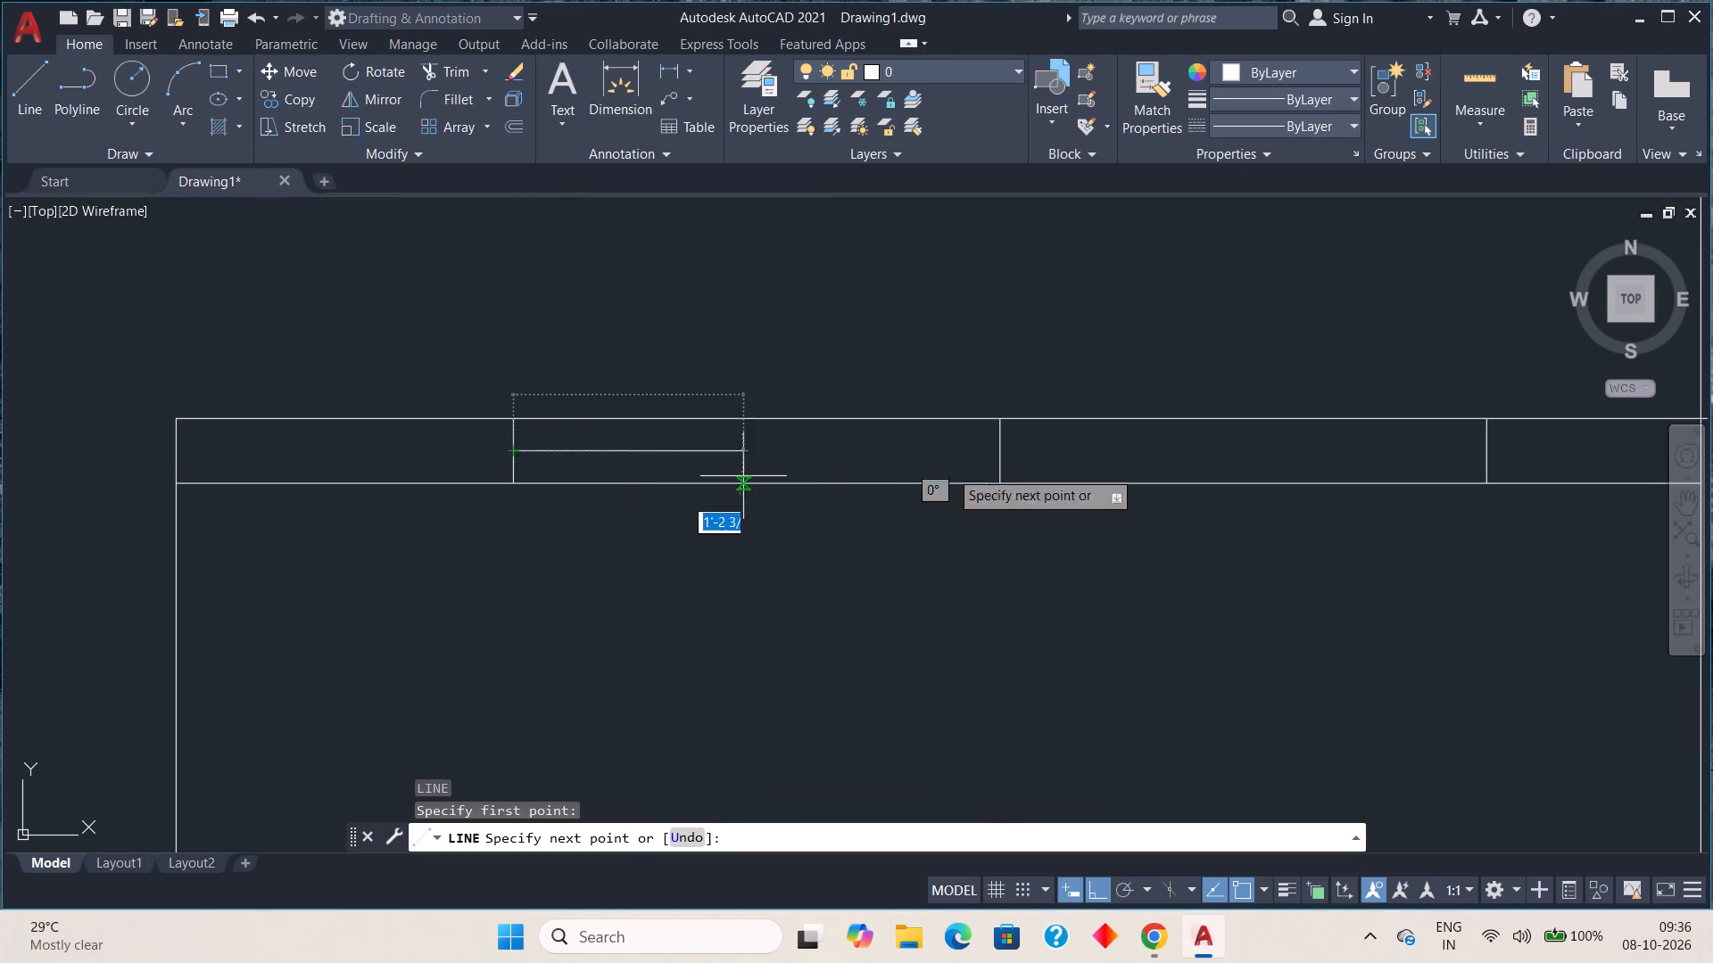
left_click(1484, 445)
key("Escape")
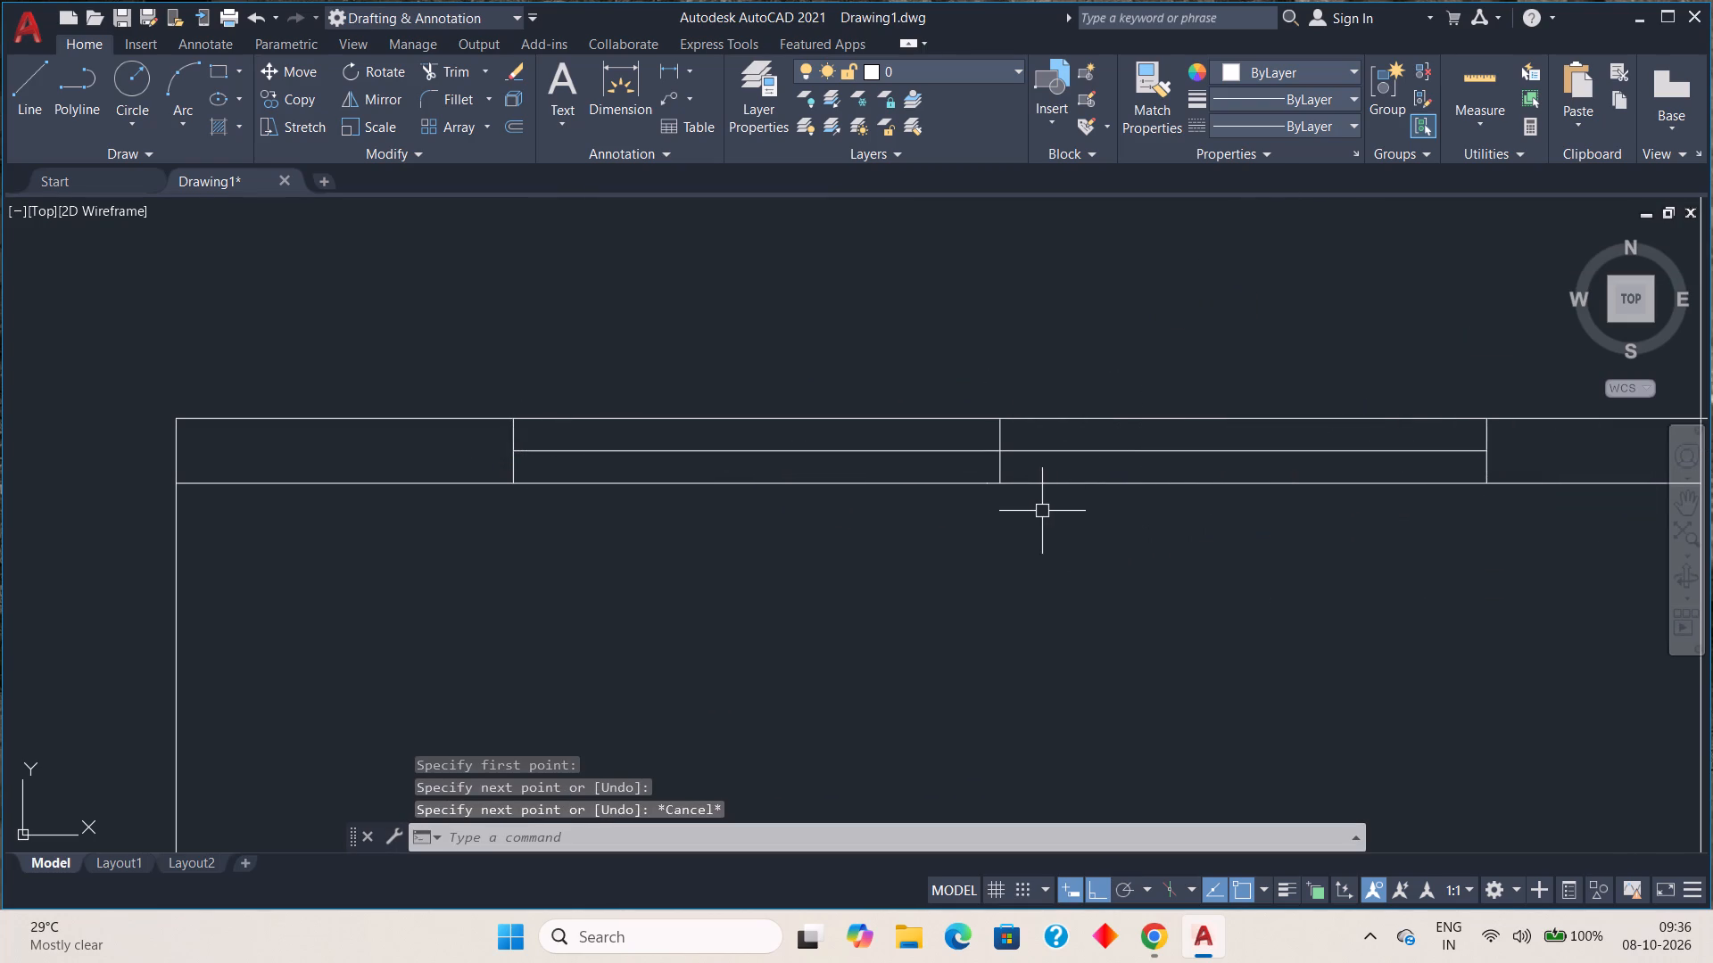
Offset the window's horizontal centre line 1" to both the north and the south within the landing's north wall.
scroll(1028, 508, "down", 1)
middle_click_drag(973, 495, 771, 503)
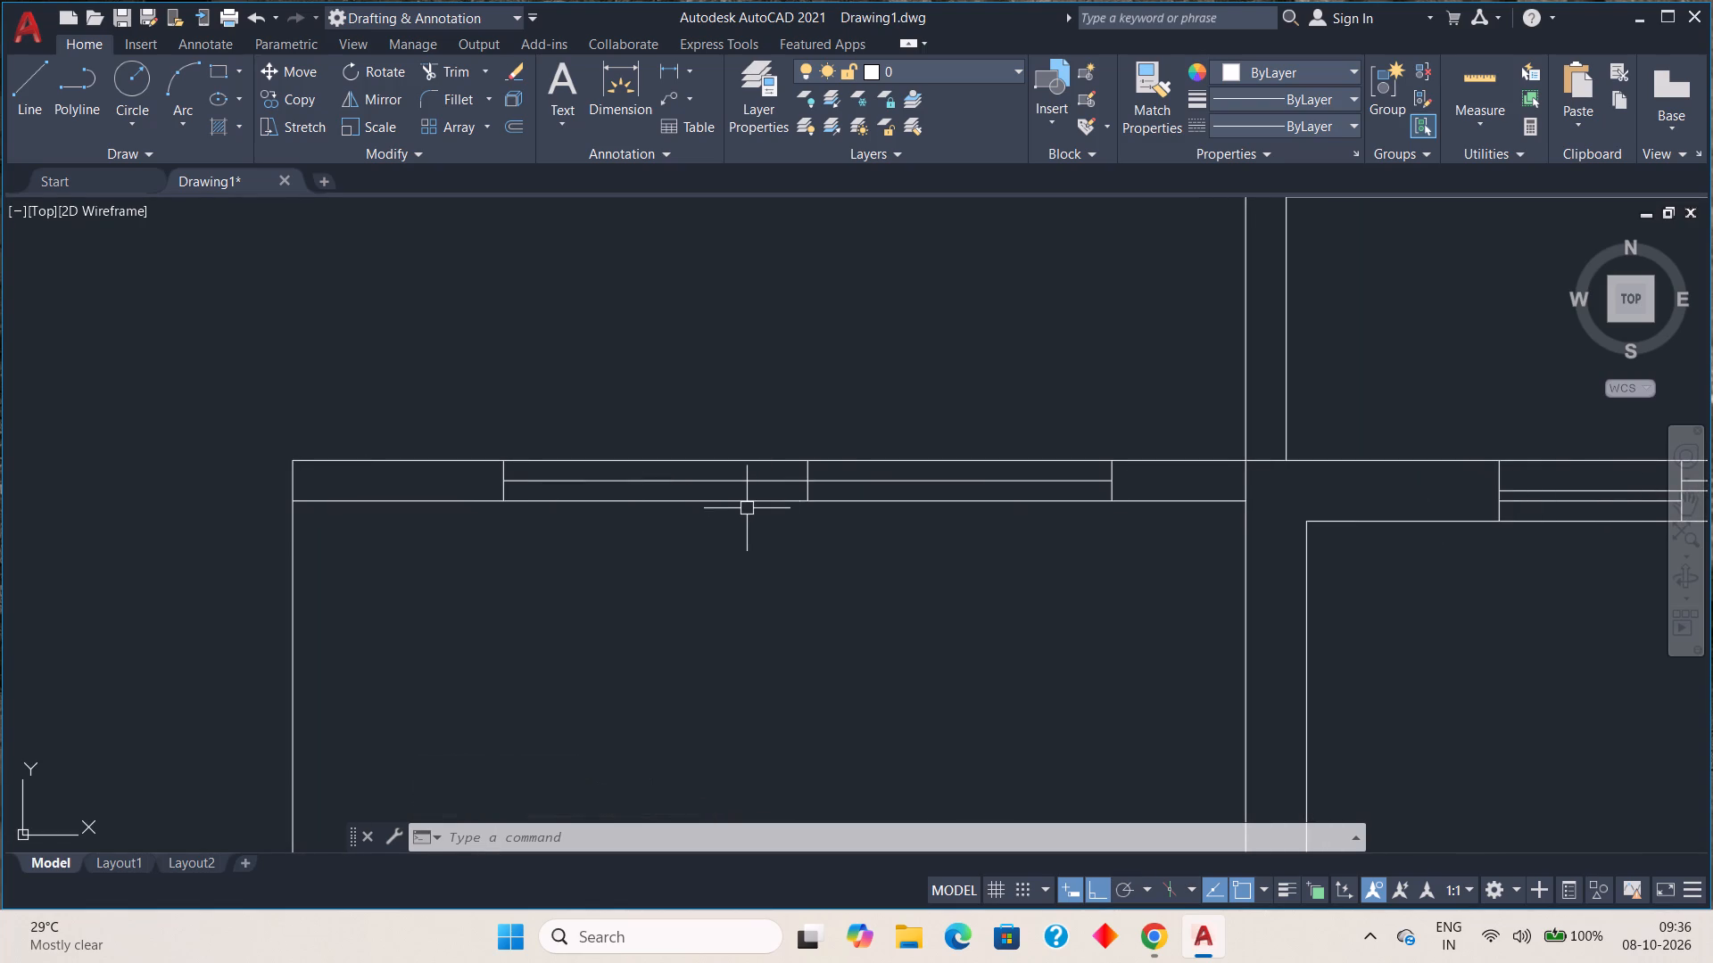
key("Escape")
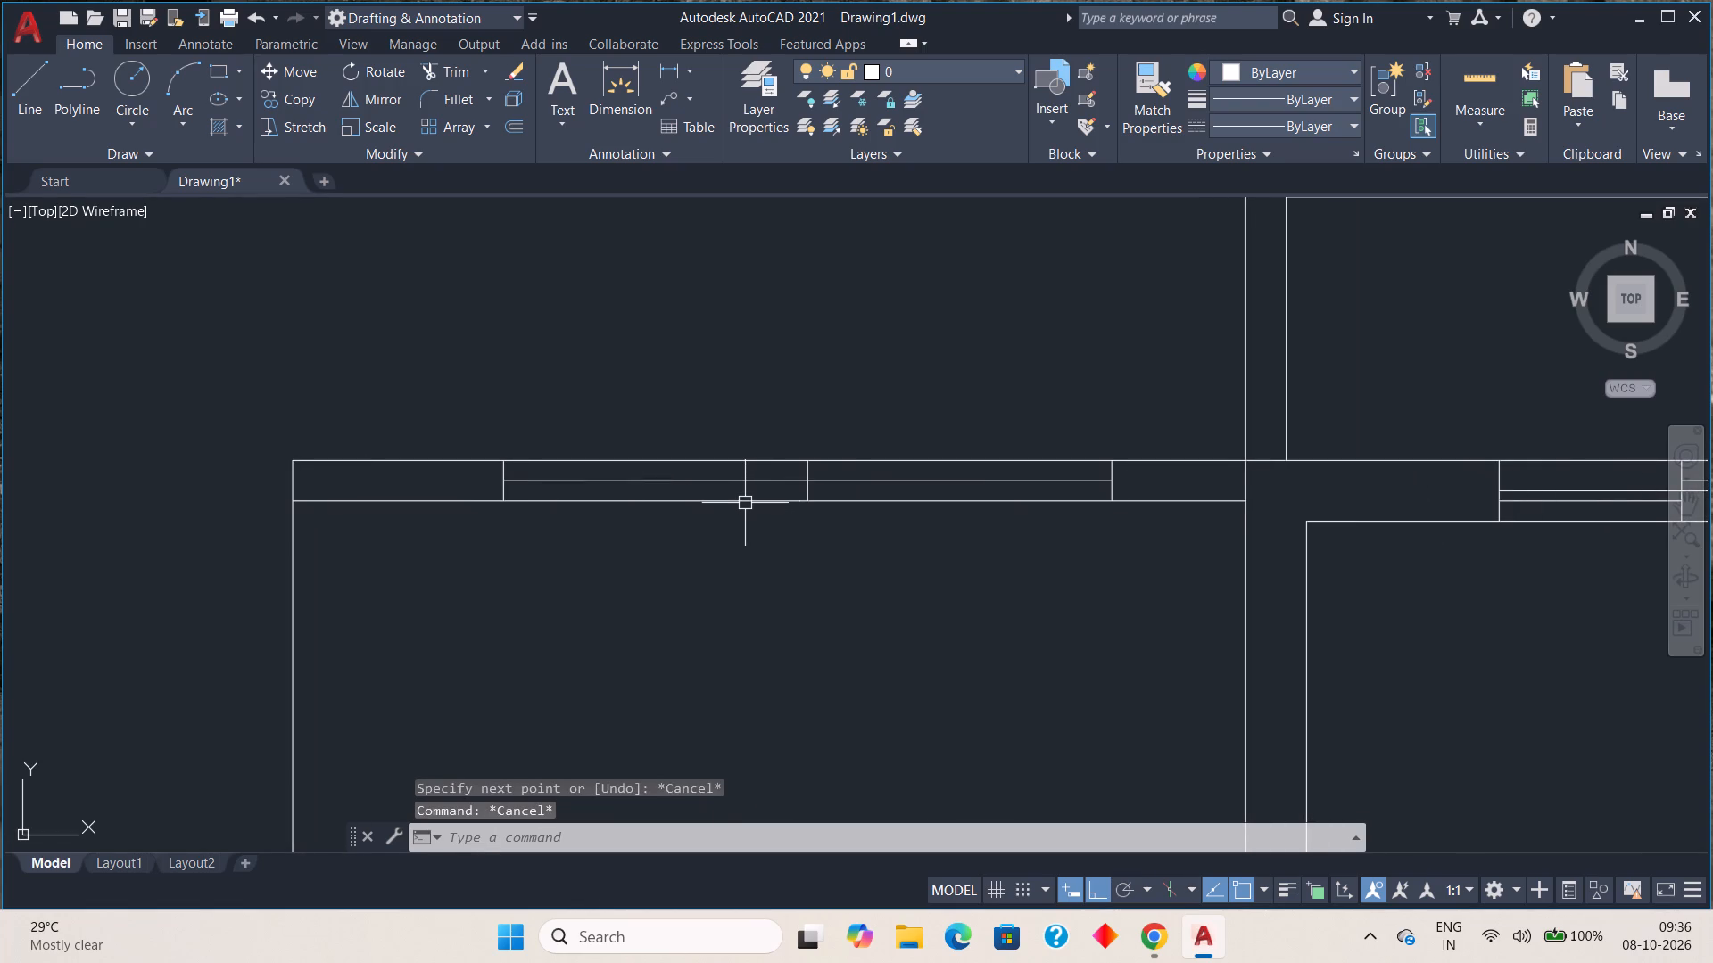
key("o")
key("Return")
key("1")
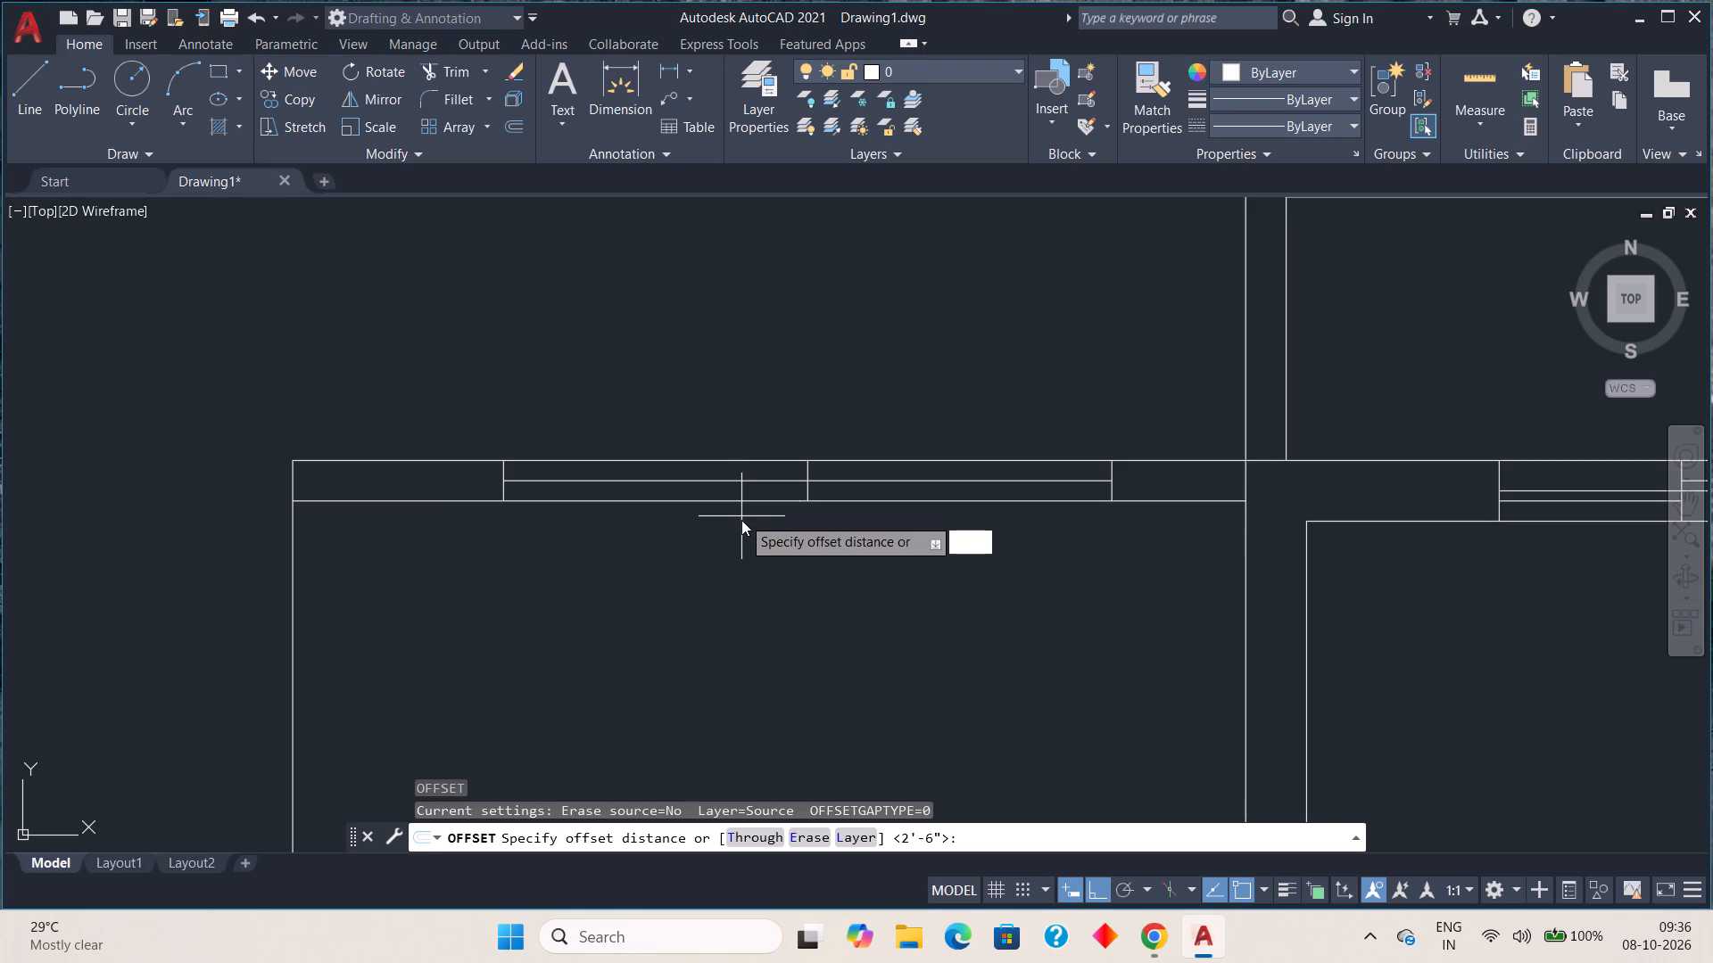
key("shift+quotedbl")
key("space")
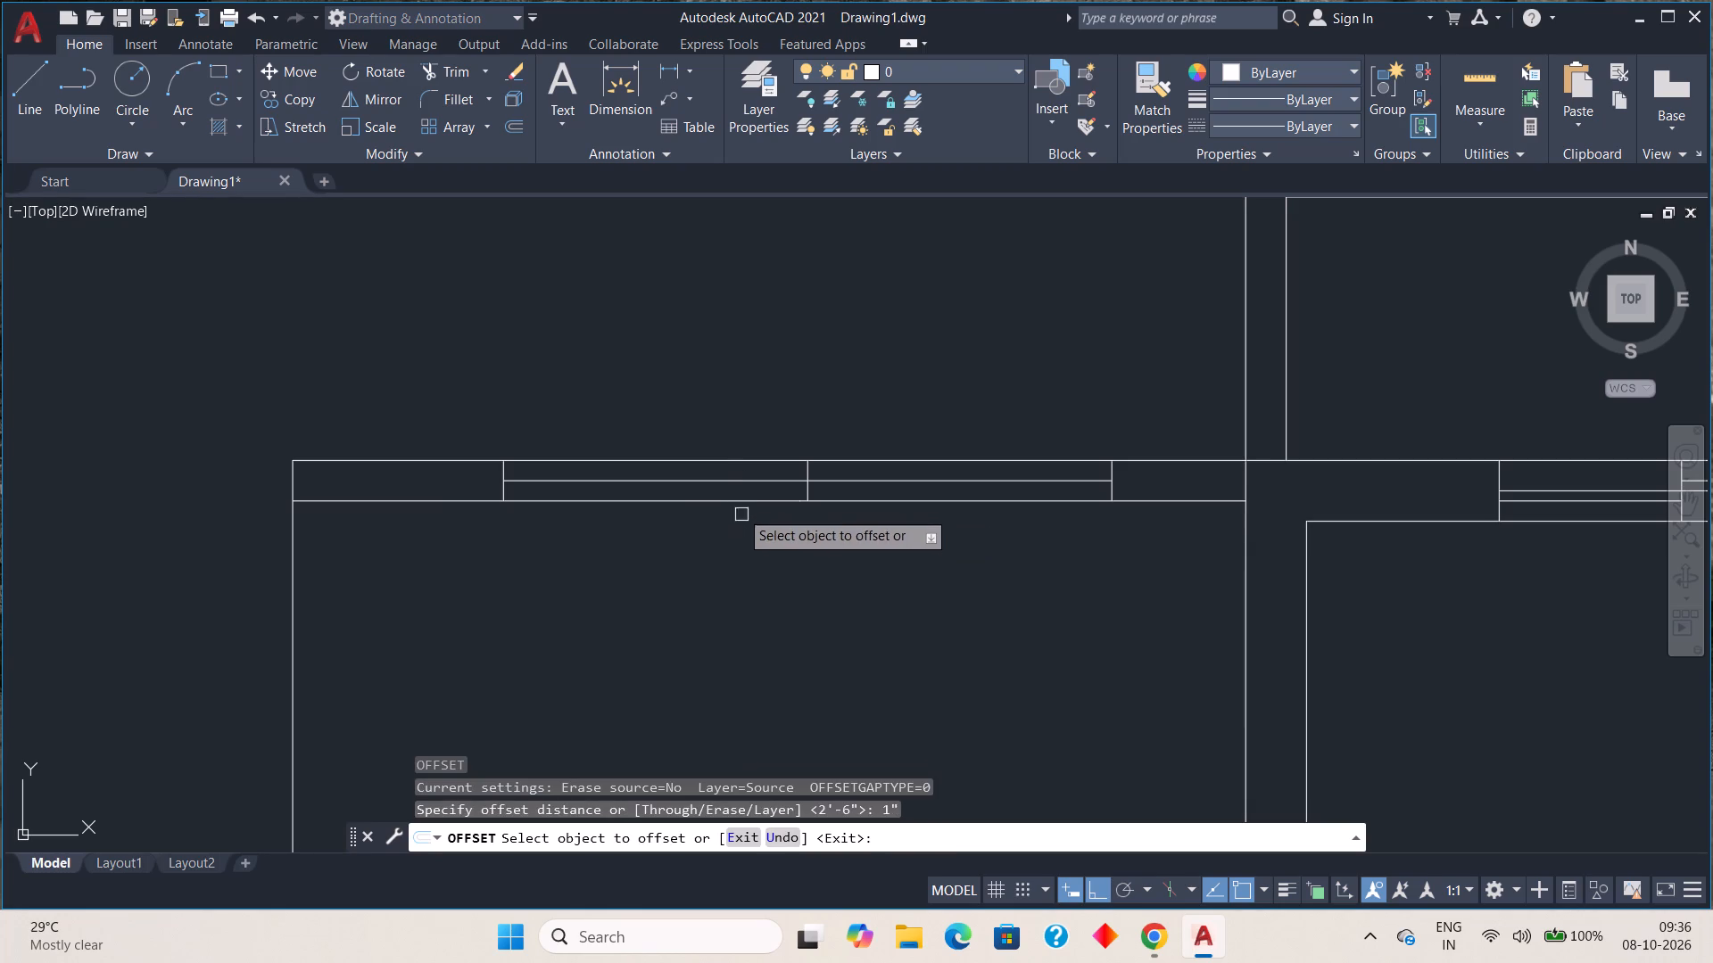
left_click(734, 481)
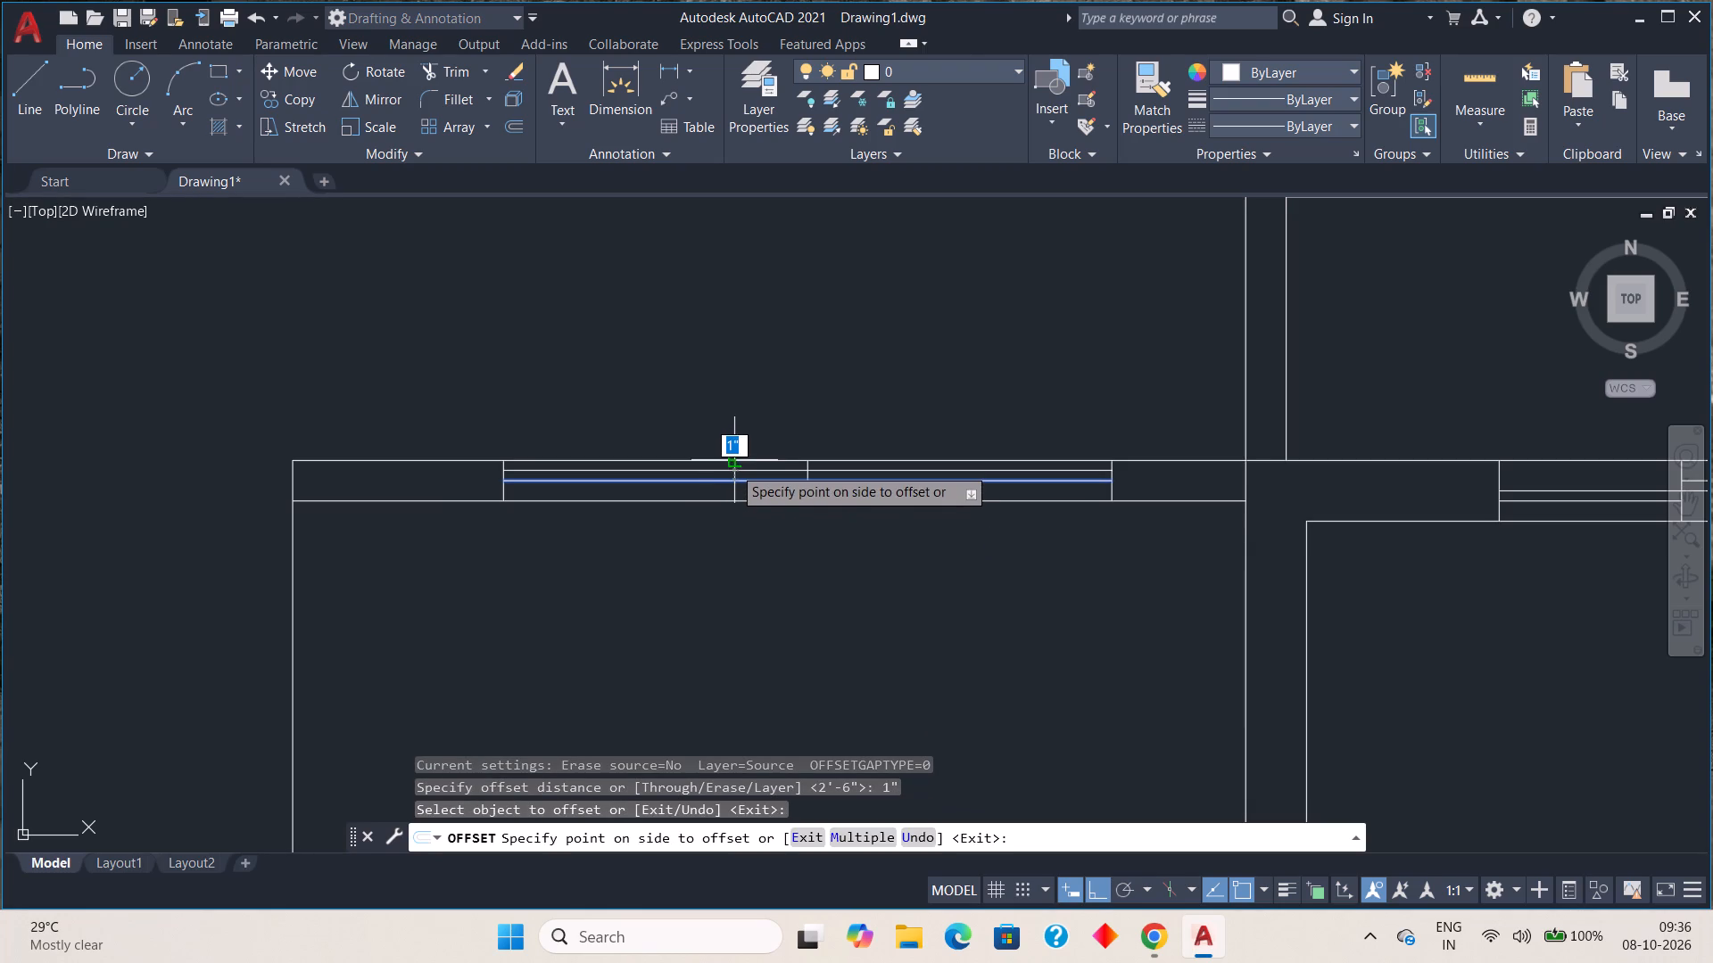
left_click(732, 465)
left_click(738, 479)
left_click(741, 489)
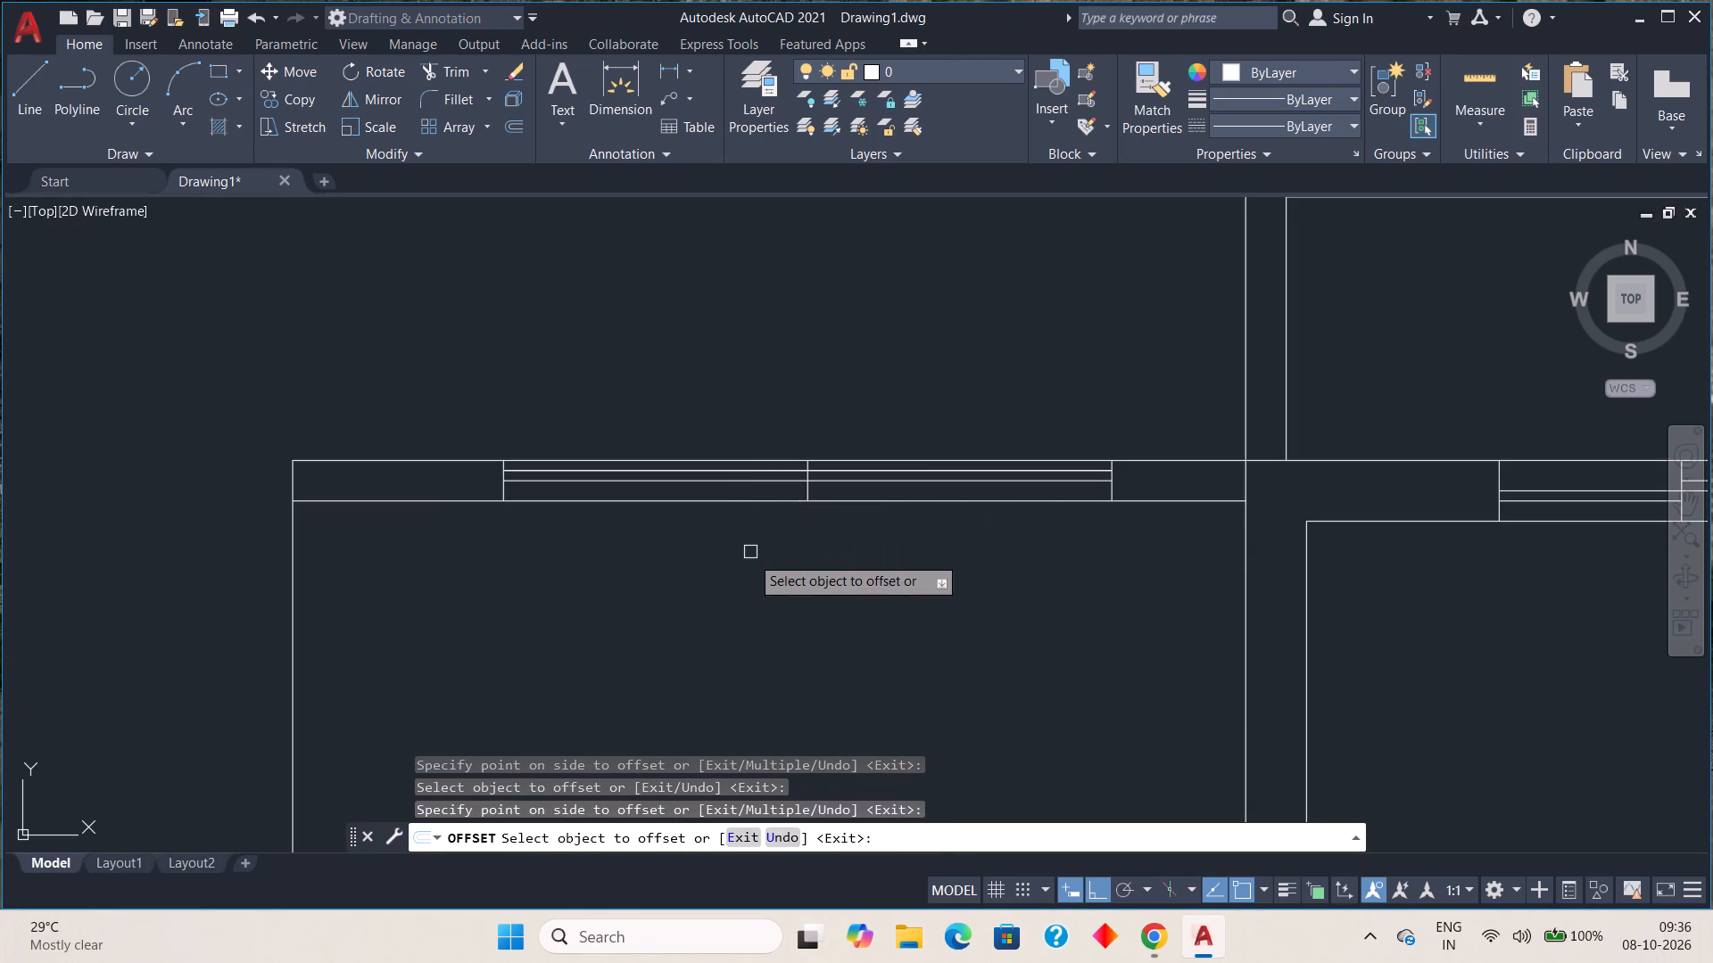
left_click(716, 482)
left_click(726, 509)
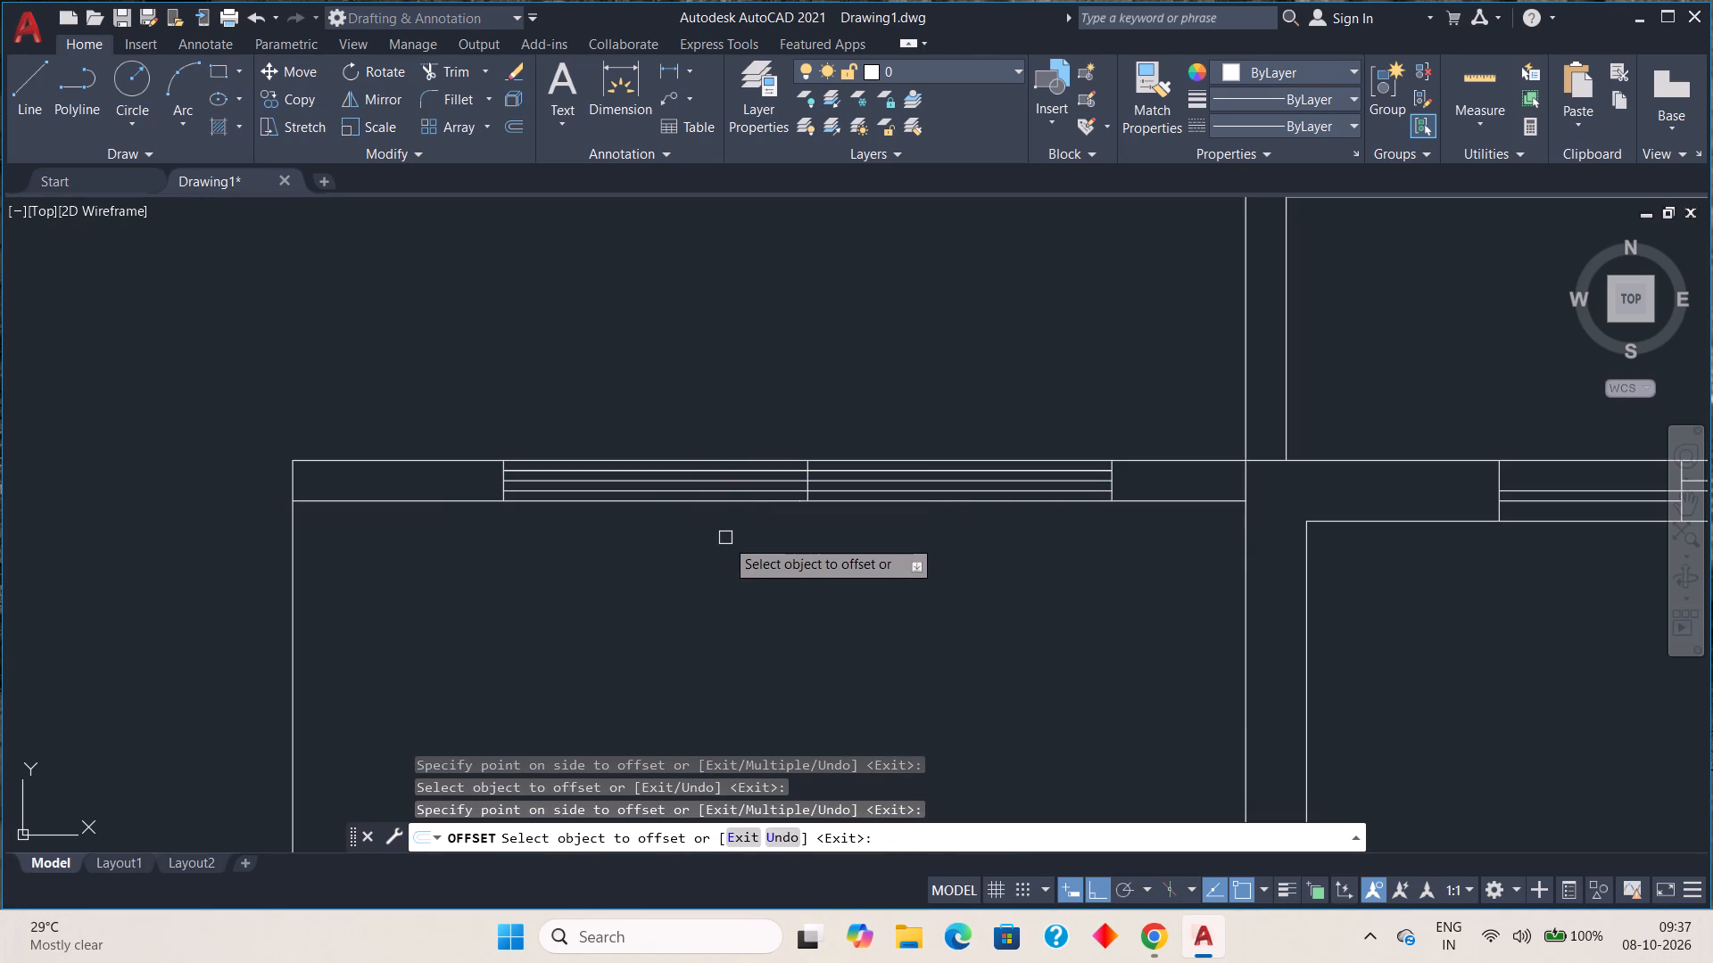
key("Escape")
Trim the northern offset line from the window's west half and the southern one from its east half to form staggered sliding panes.
type("tr")
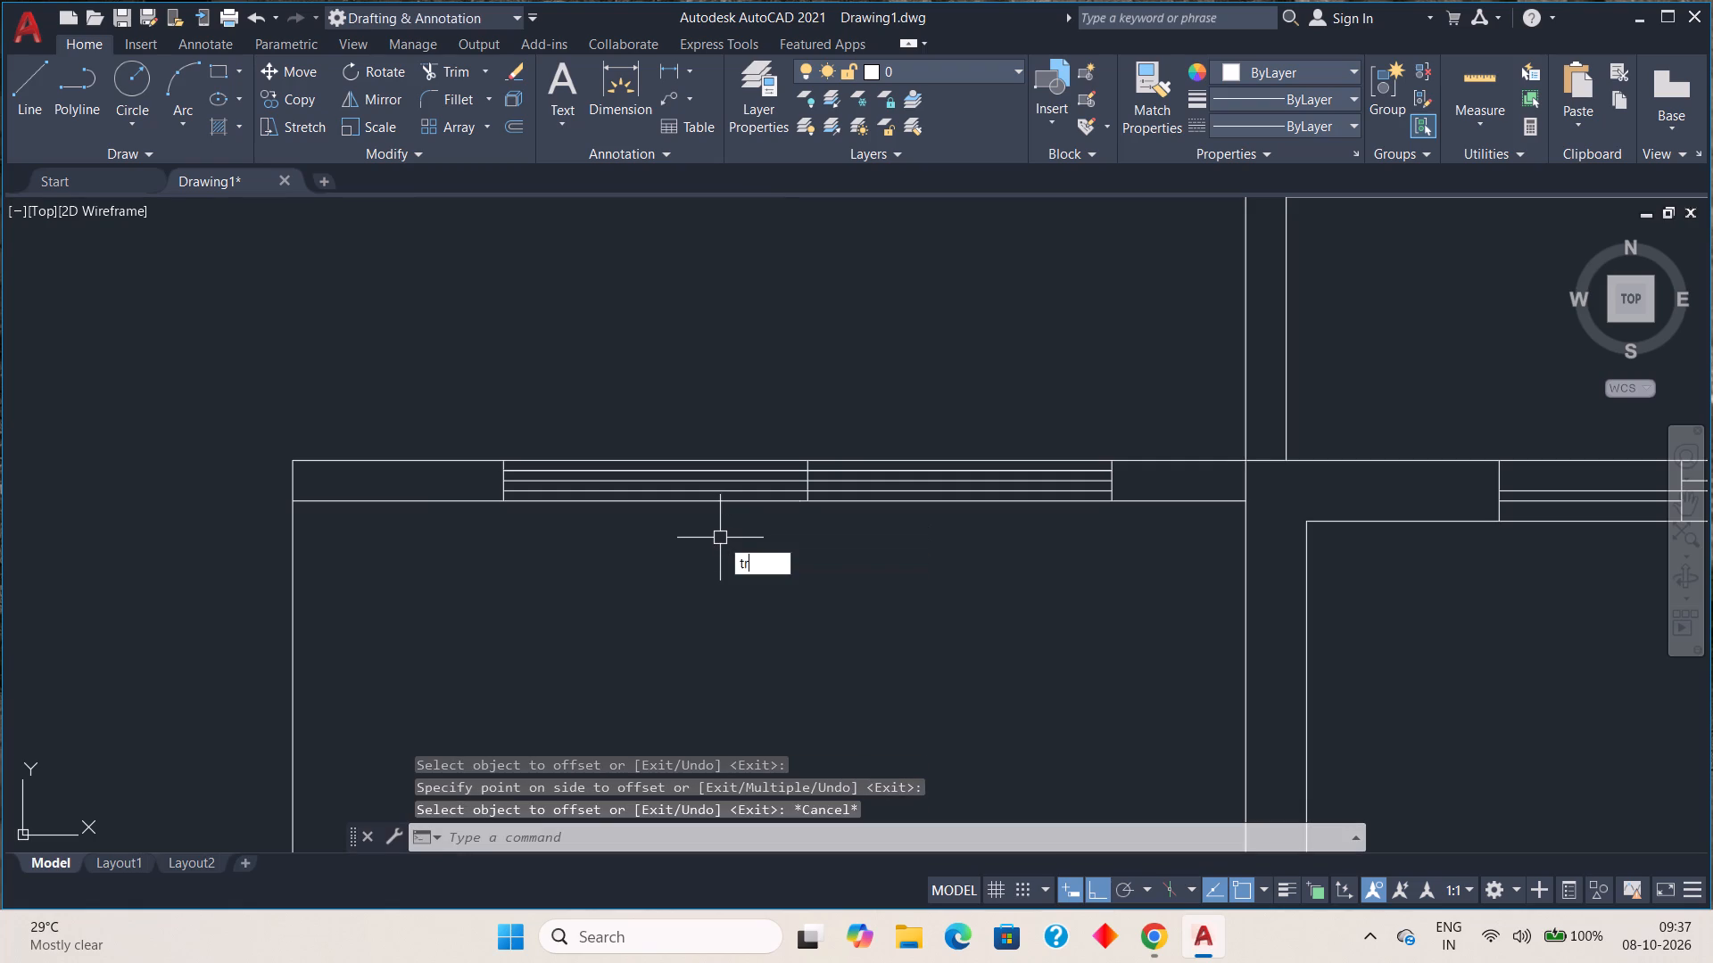
key("space")
scroll(706, 469, "up", 2)
left_click(706, 469)
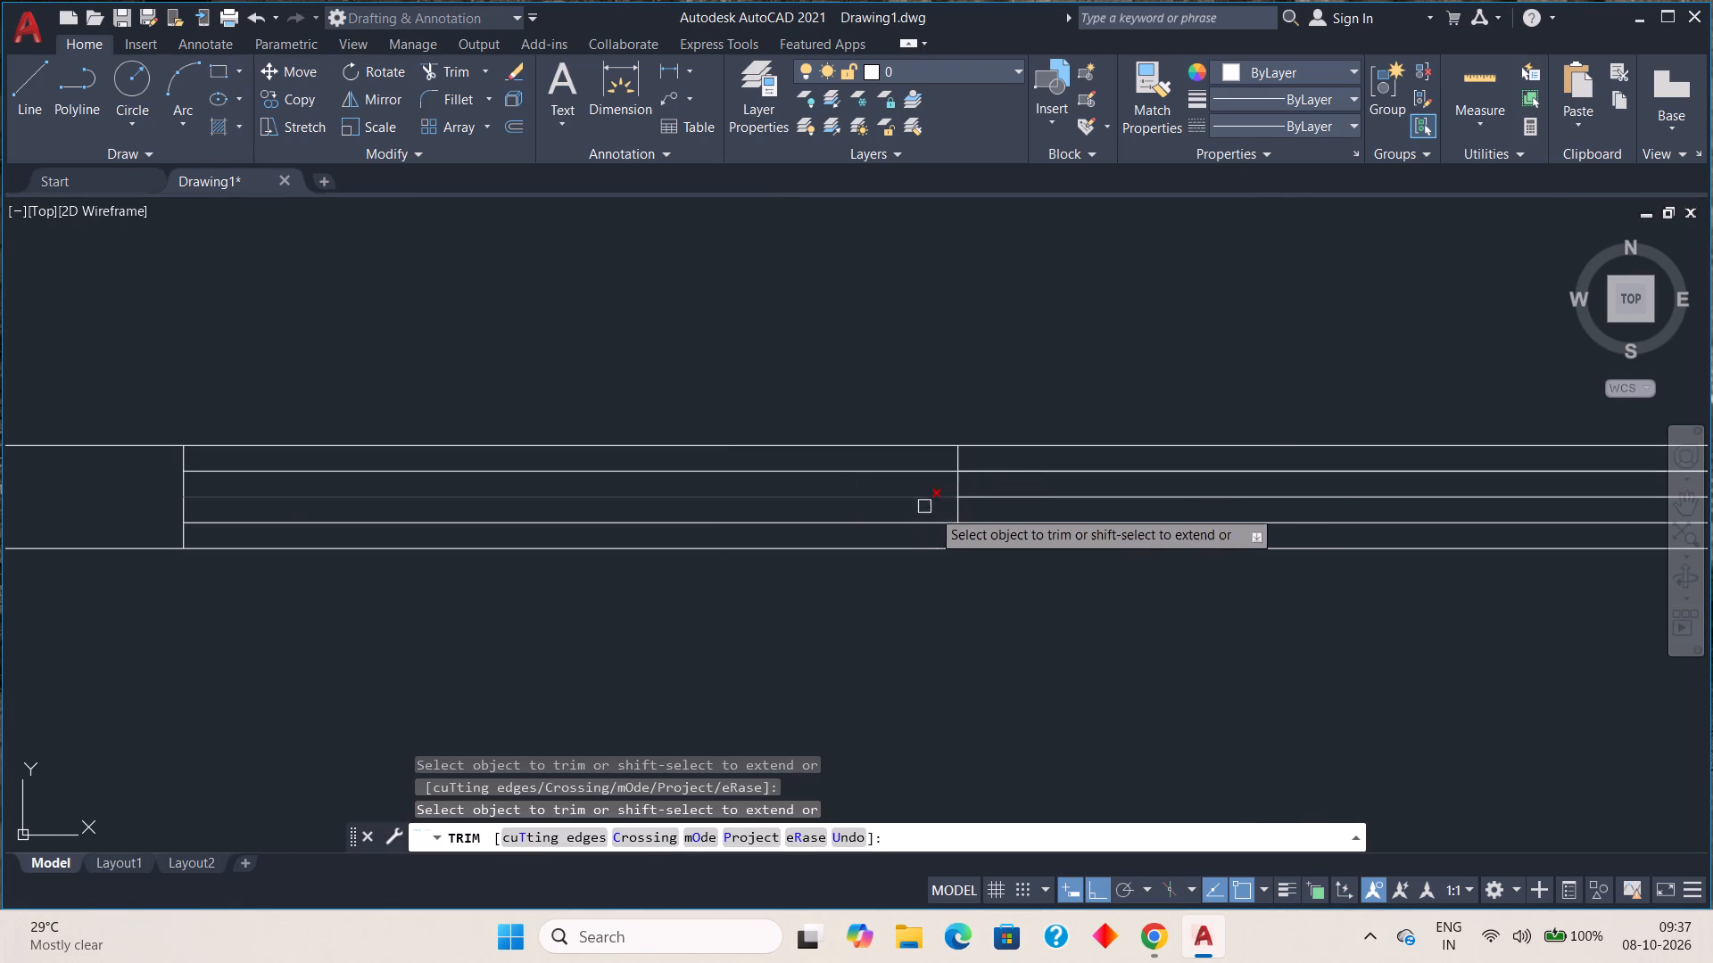
left_click(990, 520)
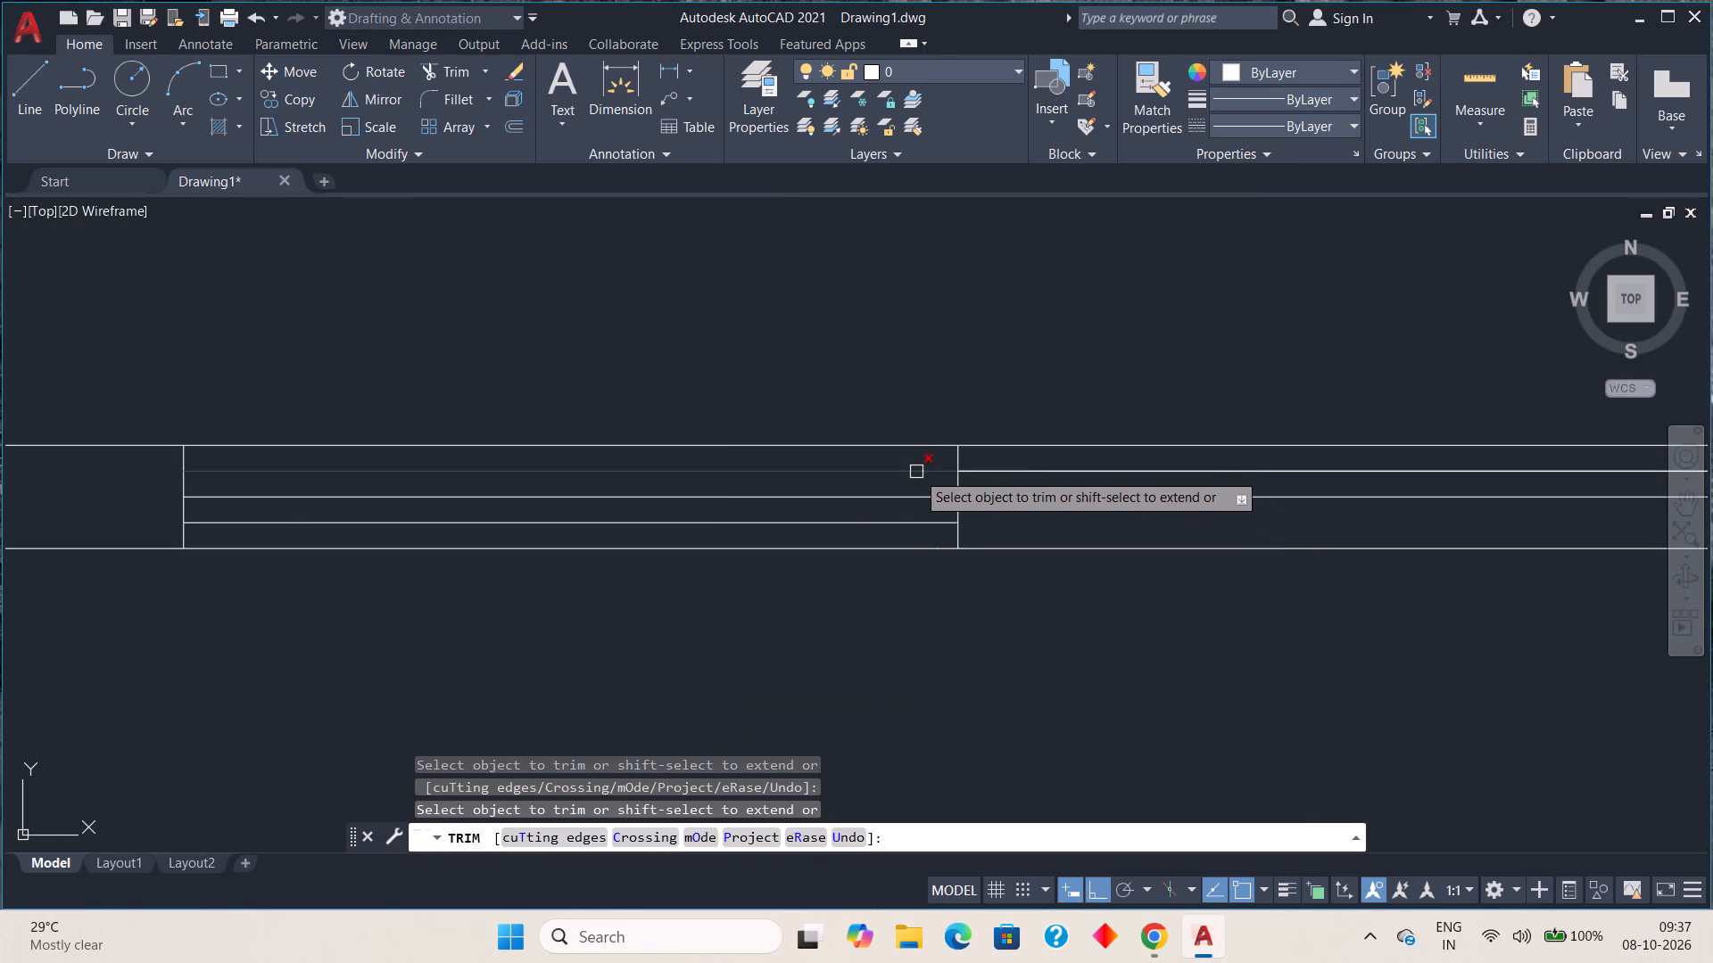
left_click(916, 472)
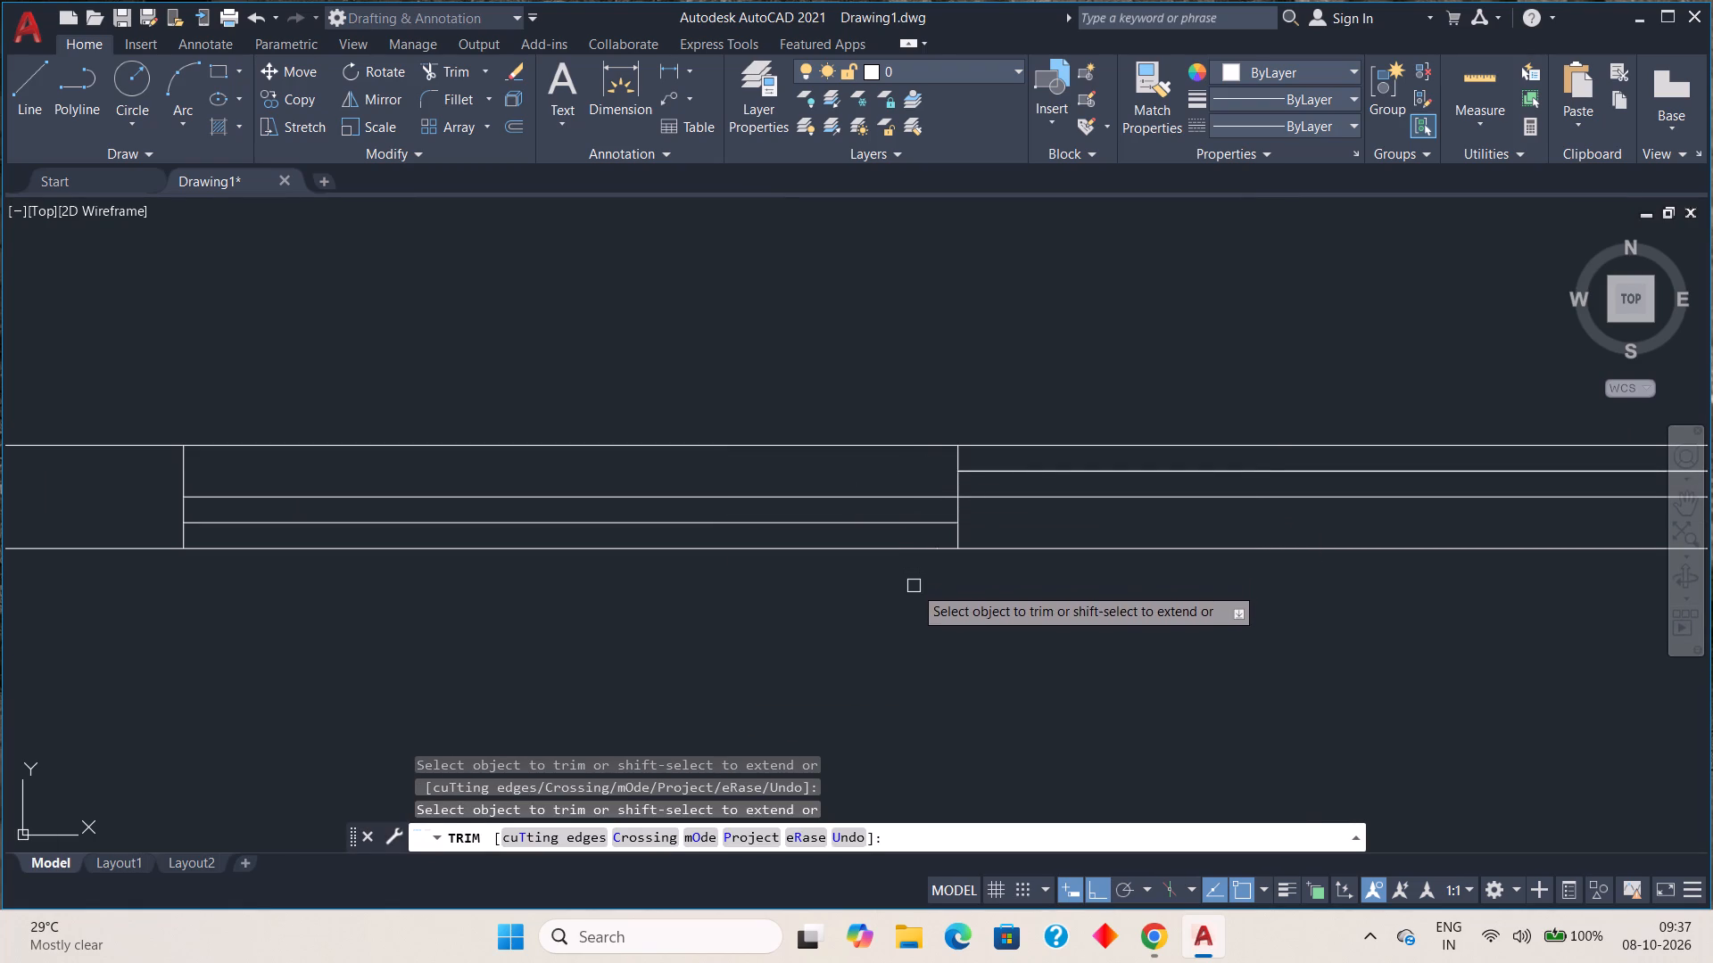
key("Escape")
key("Escape")
Examine the whole floor plan, including the staircase and the landing's north wall window.
scroll(914, 589, "down", 2)
middle_click_drag(933, 613, 826, 502)
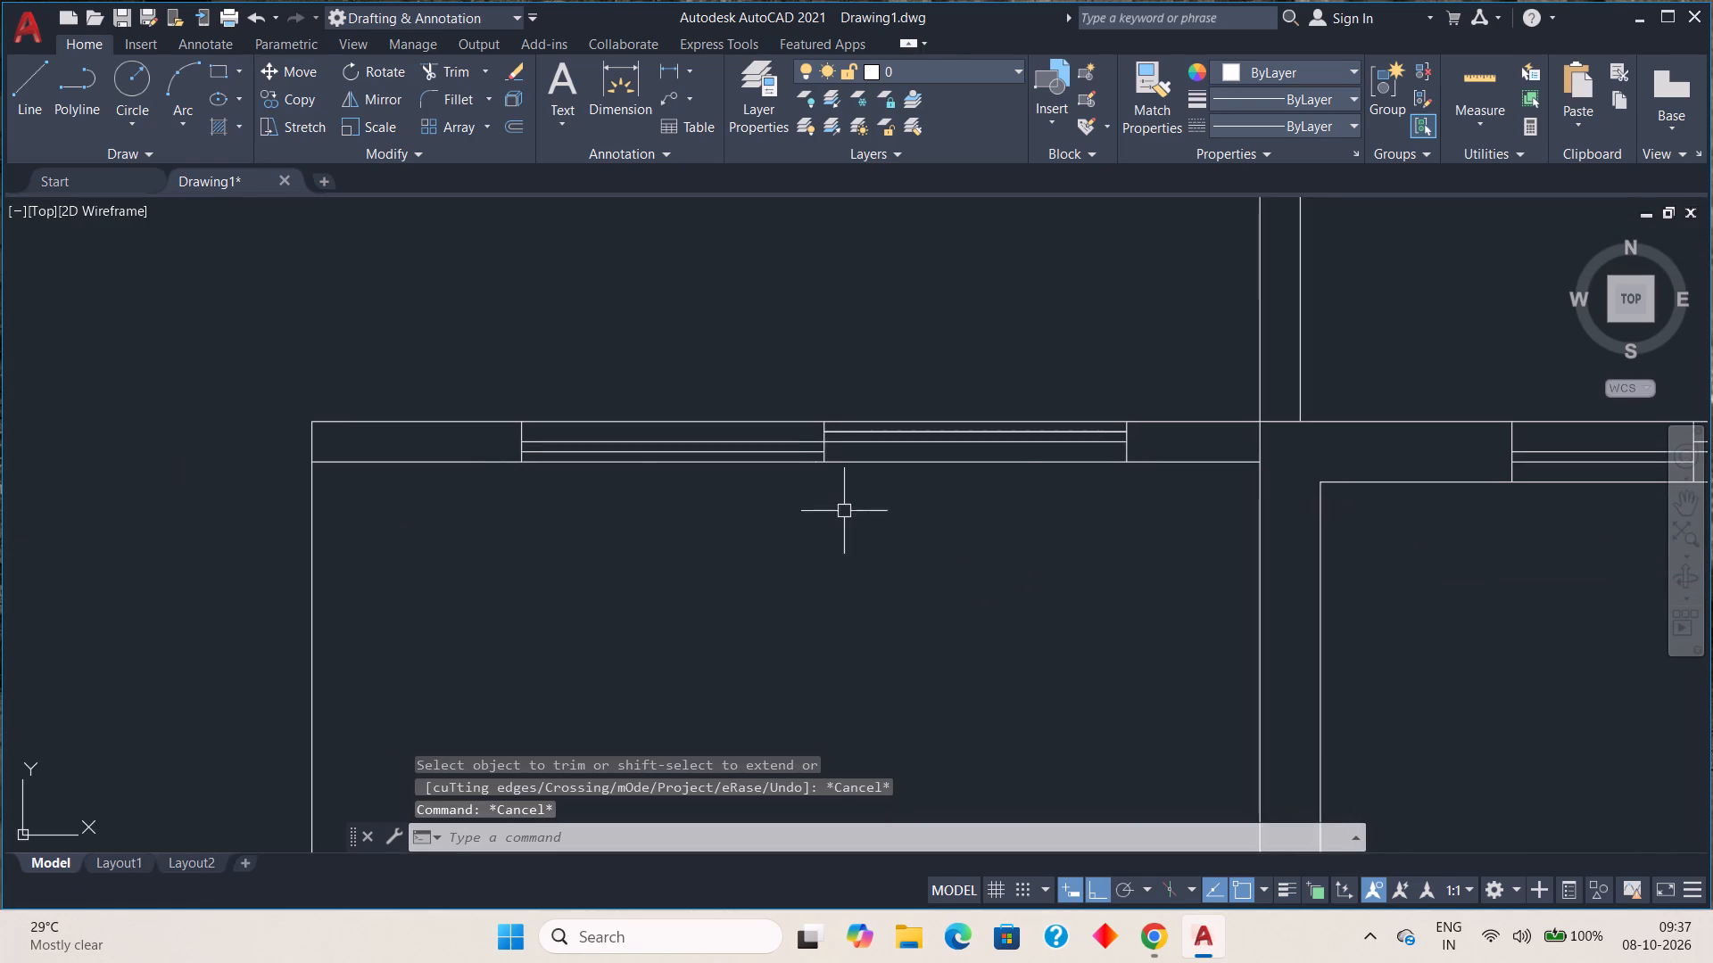
scroll(862, 528, "down", 2)
middle_click_drag(878, 561, 784, 403)
scroll(797, 419, "down", 1)
scroll(844, 479, "down", 1)
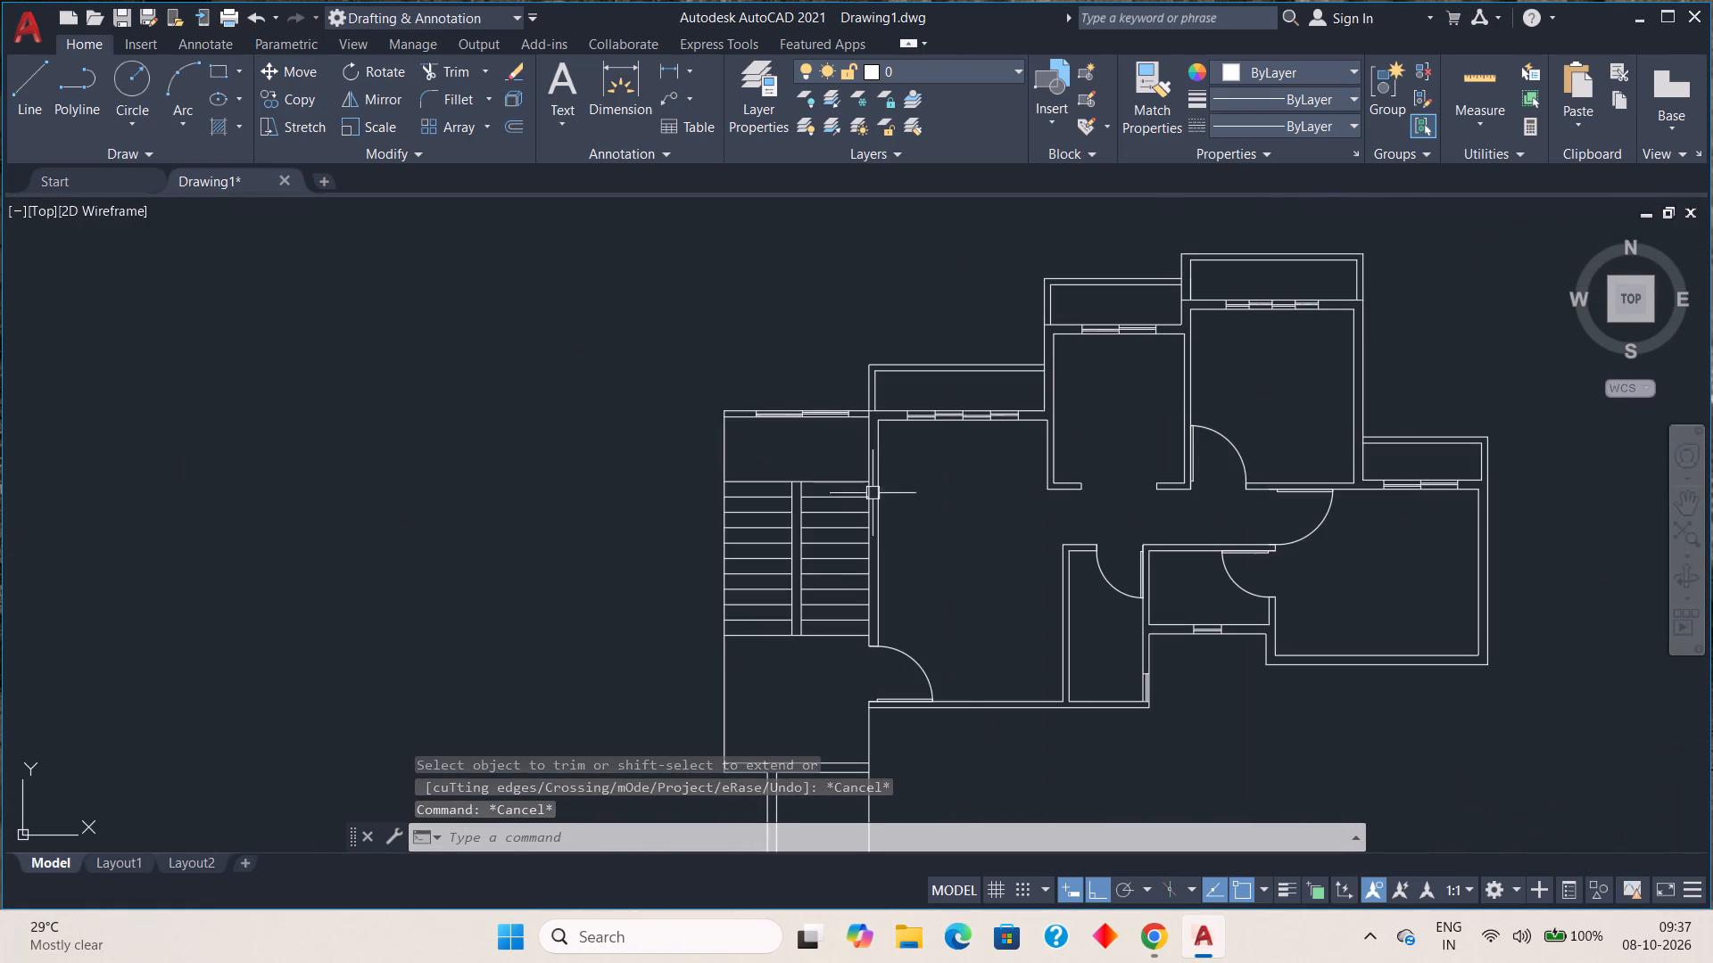
middle_click_drag(925, 510, 864, 449)
scroll(864, 449, "down", 1)
middle_click_drag(890, 473, 896, 498)
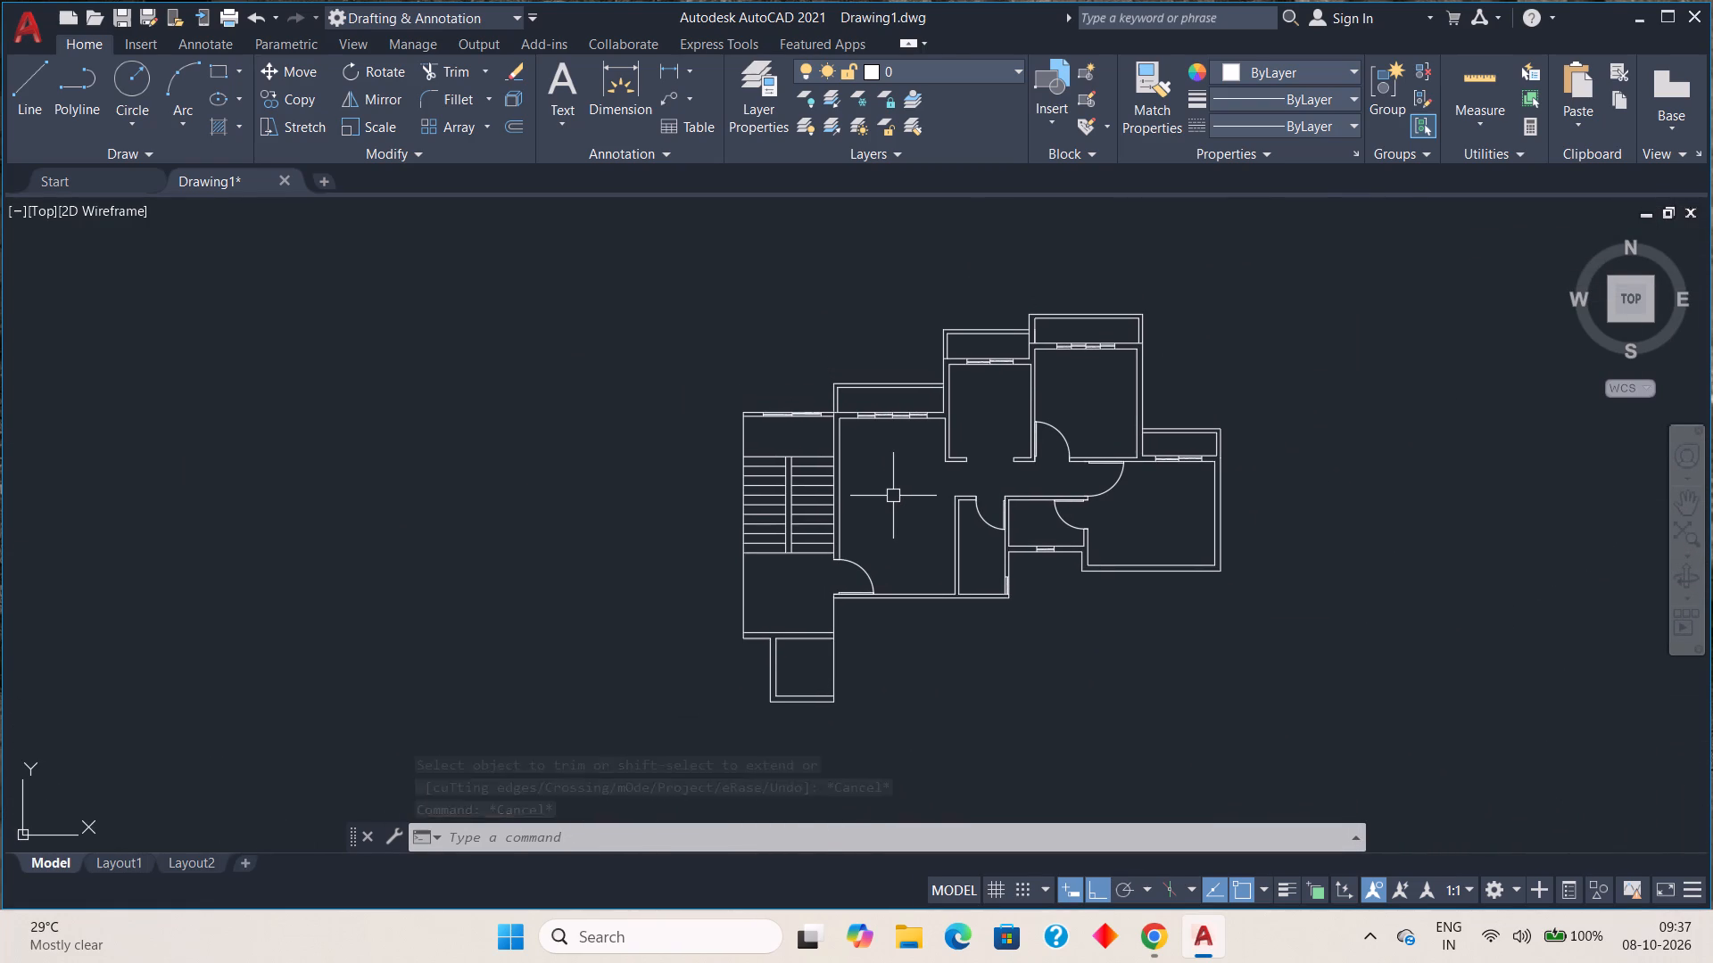
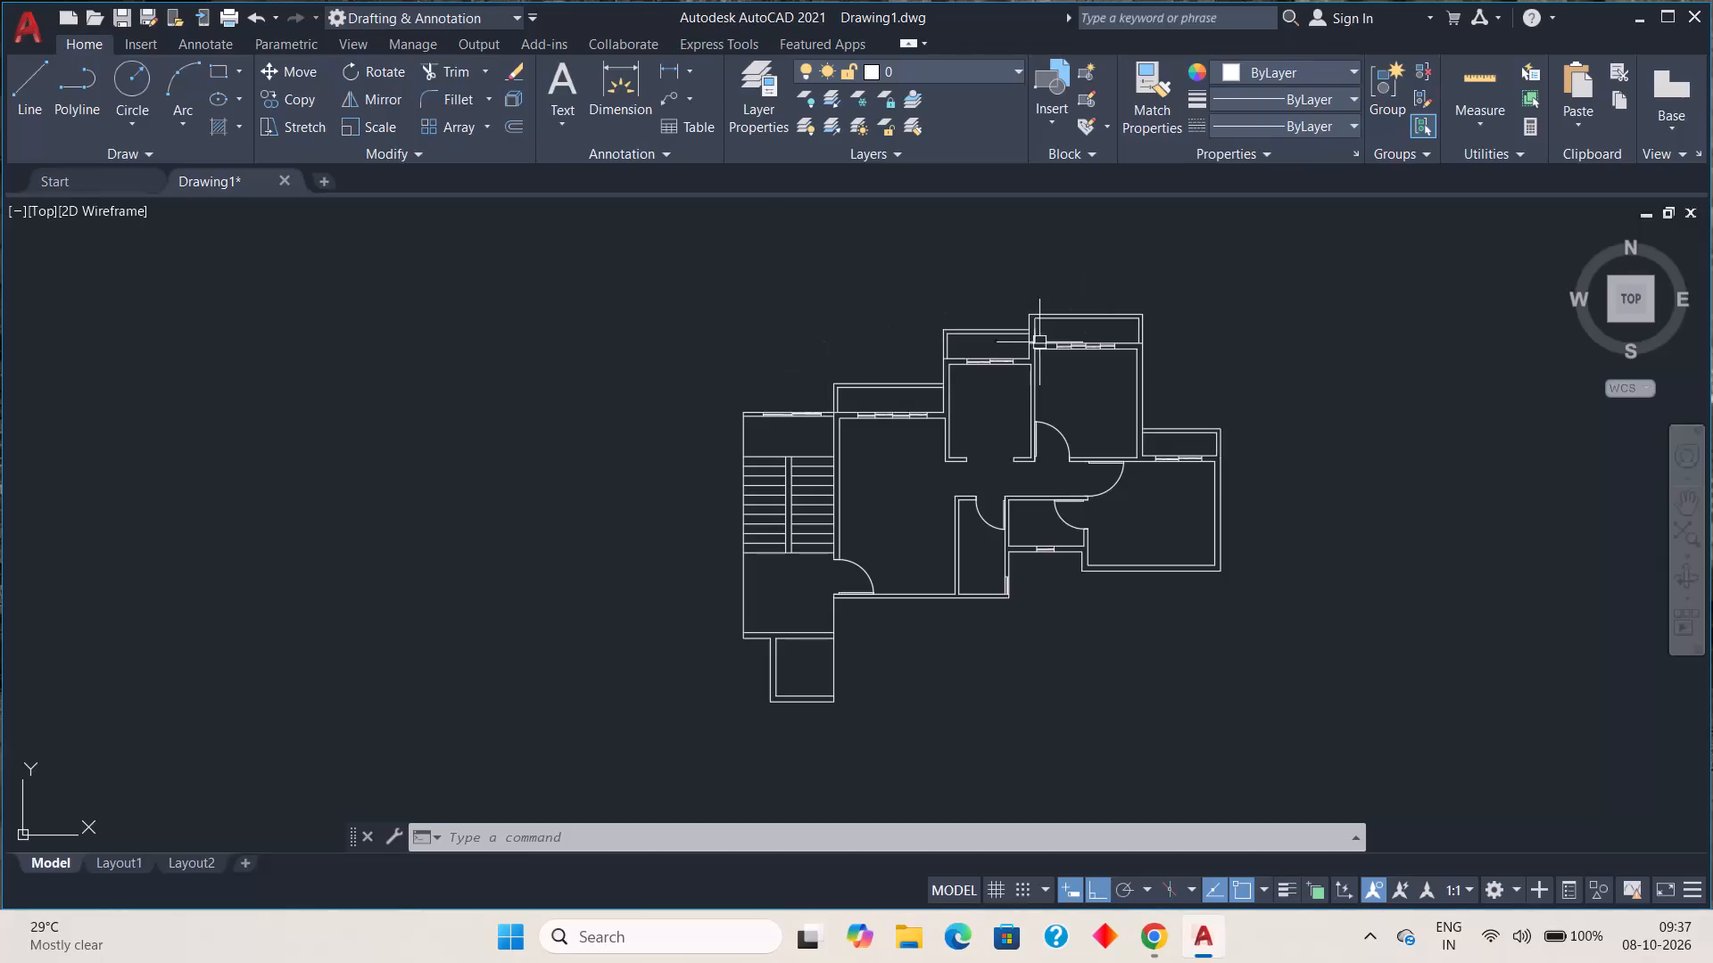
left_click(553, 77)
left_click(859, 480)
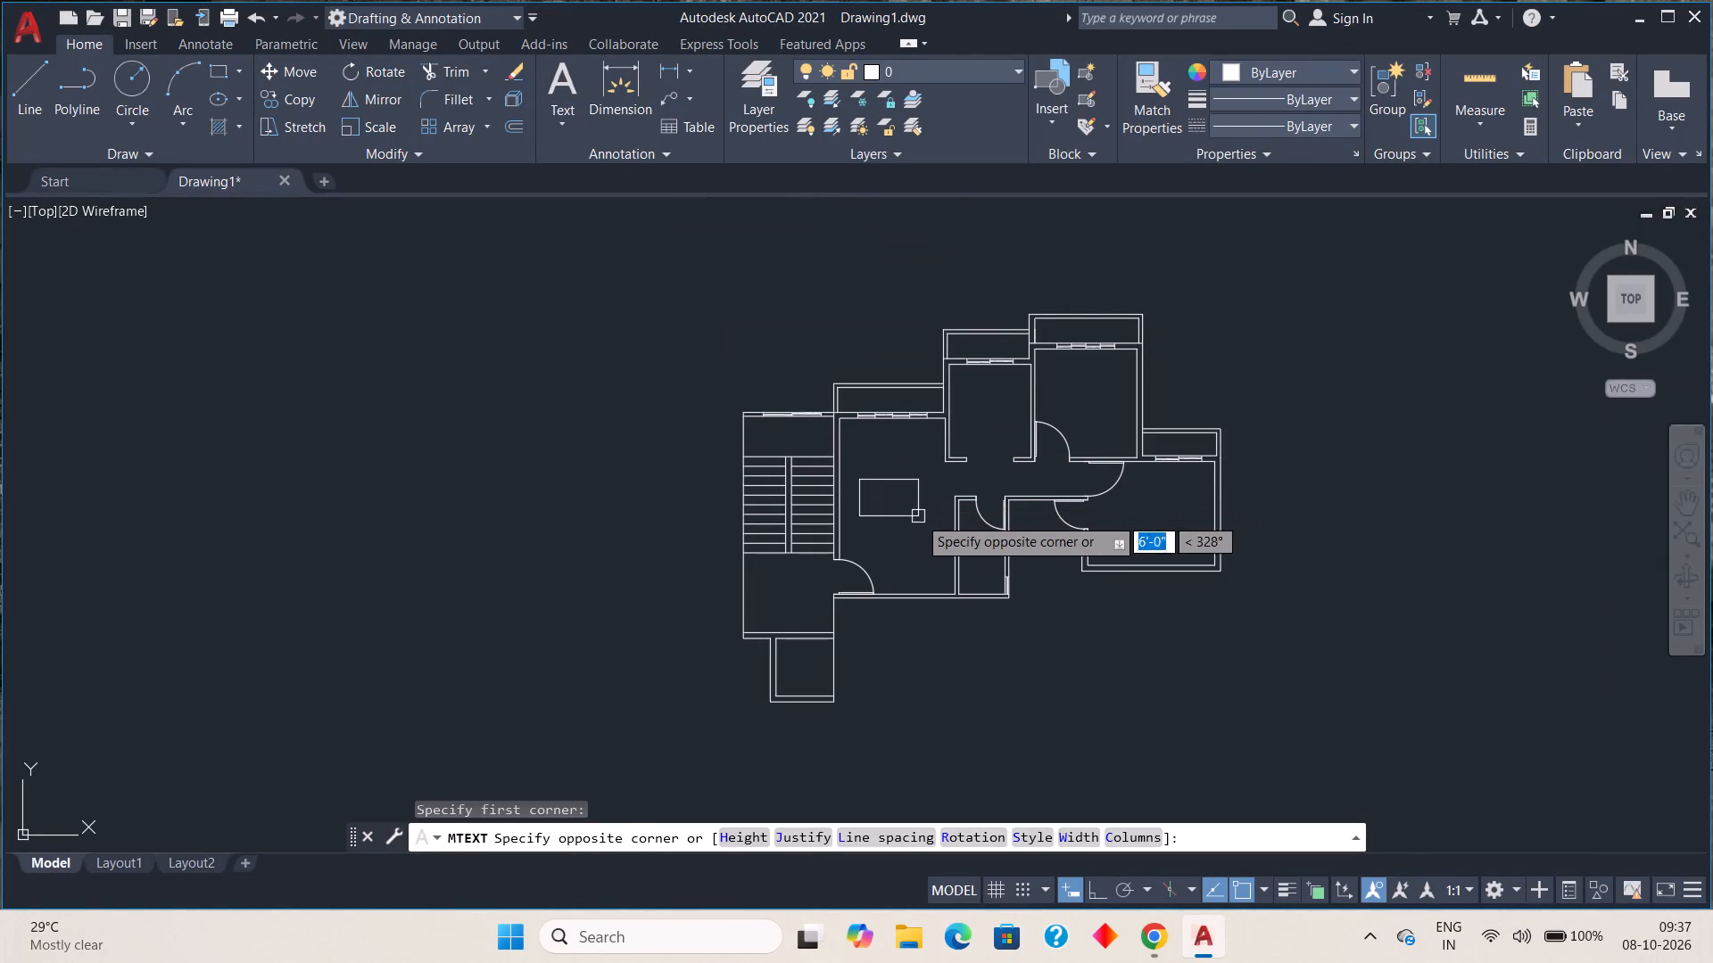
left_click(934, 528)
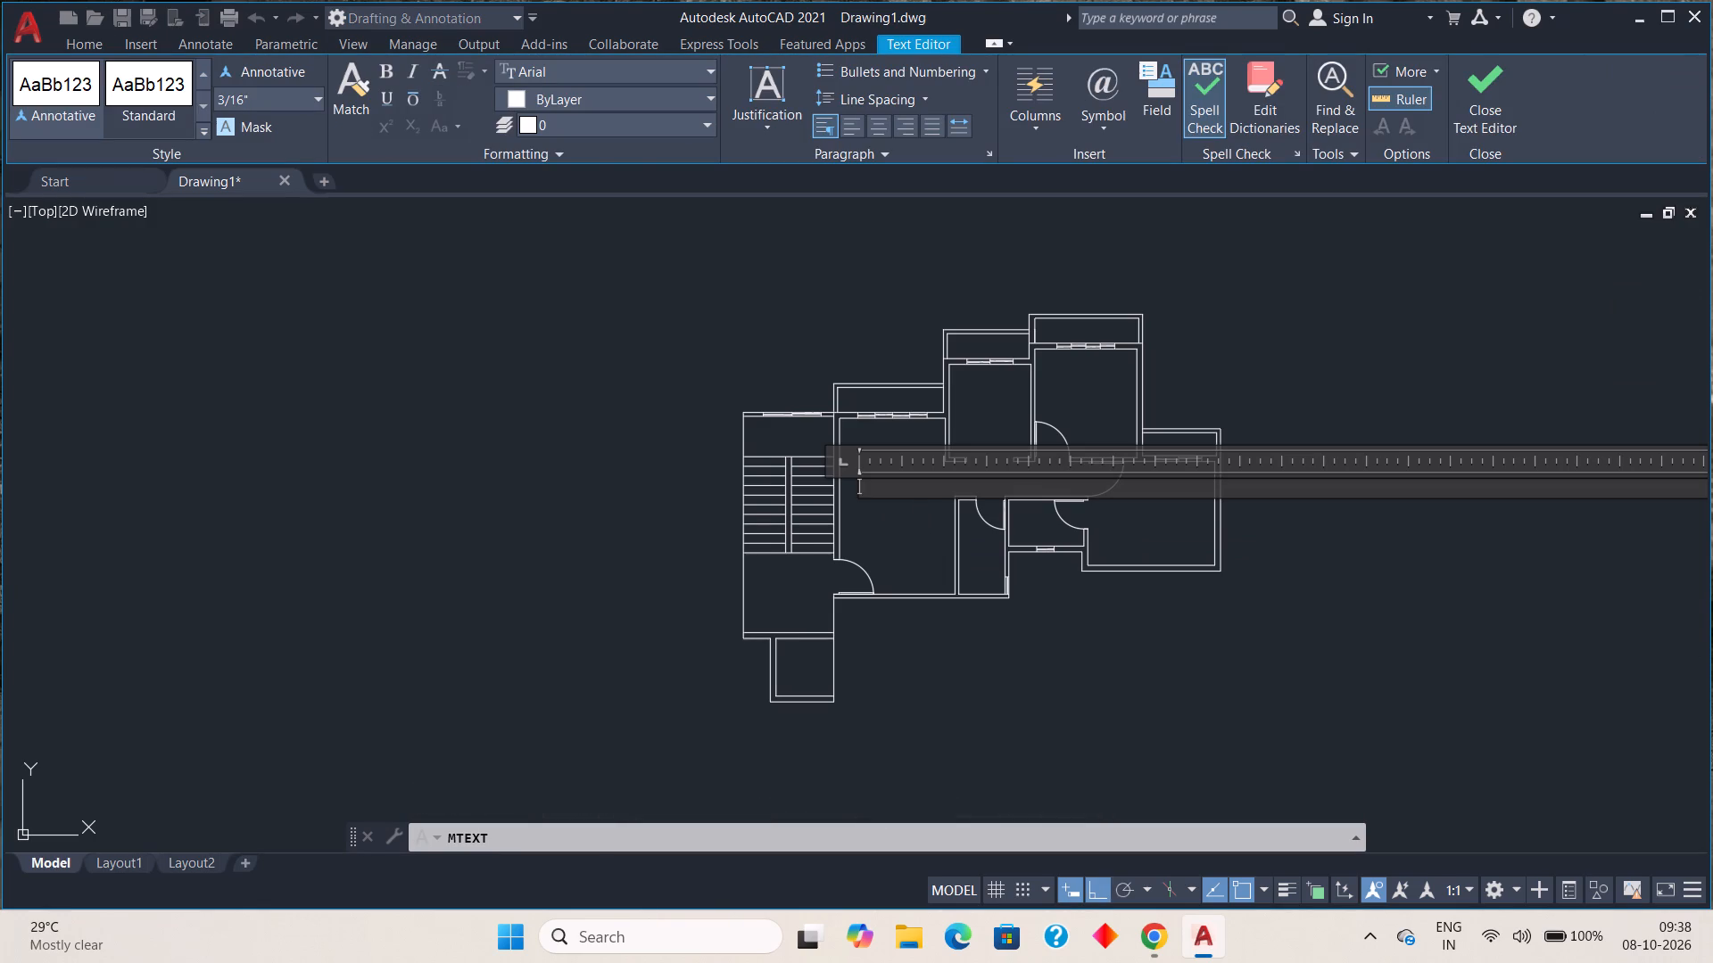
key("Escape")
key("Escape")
Create a multiline text inside the room directly east of the staircase, with "Living Room" as its first line.
scroll(918, 484, "up", 4)
scroll(915, 484, "down", 3)
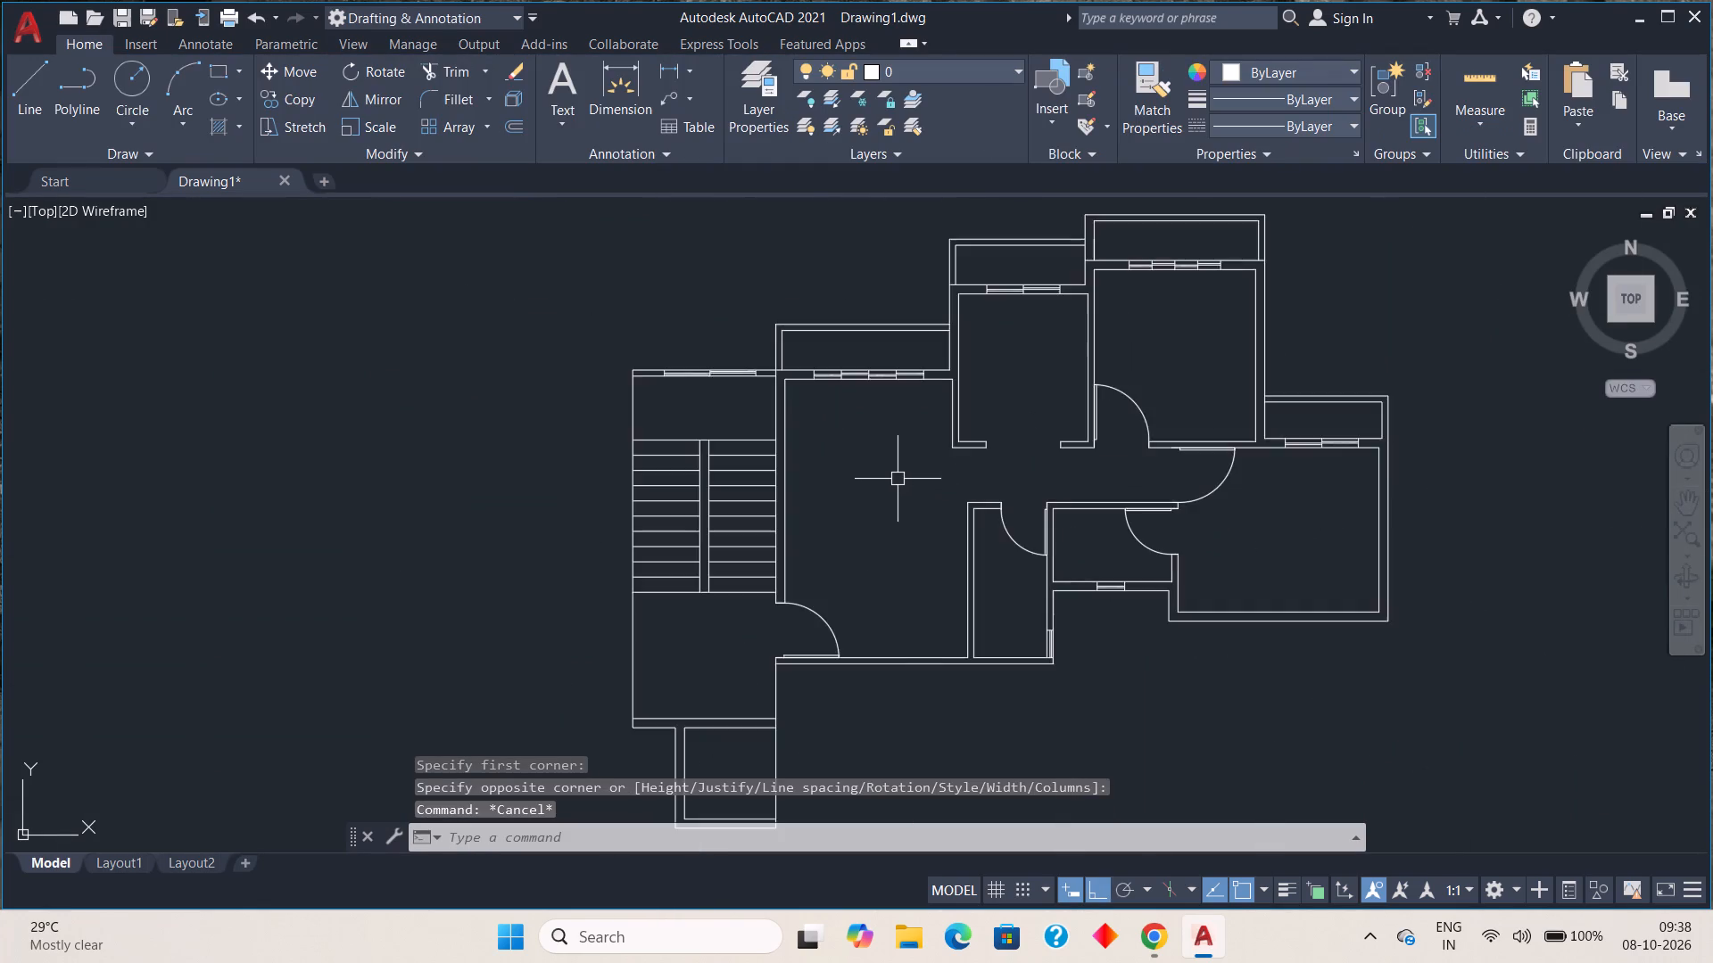
scroll(891, 482, "up", 1)
middle_click_drag(858, 467, 808, 463)
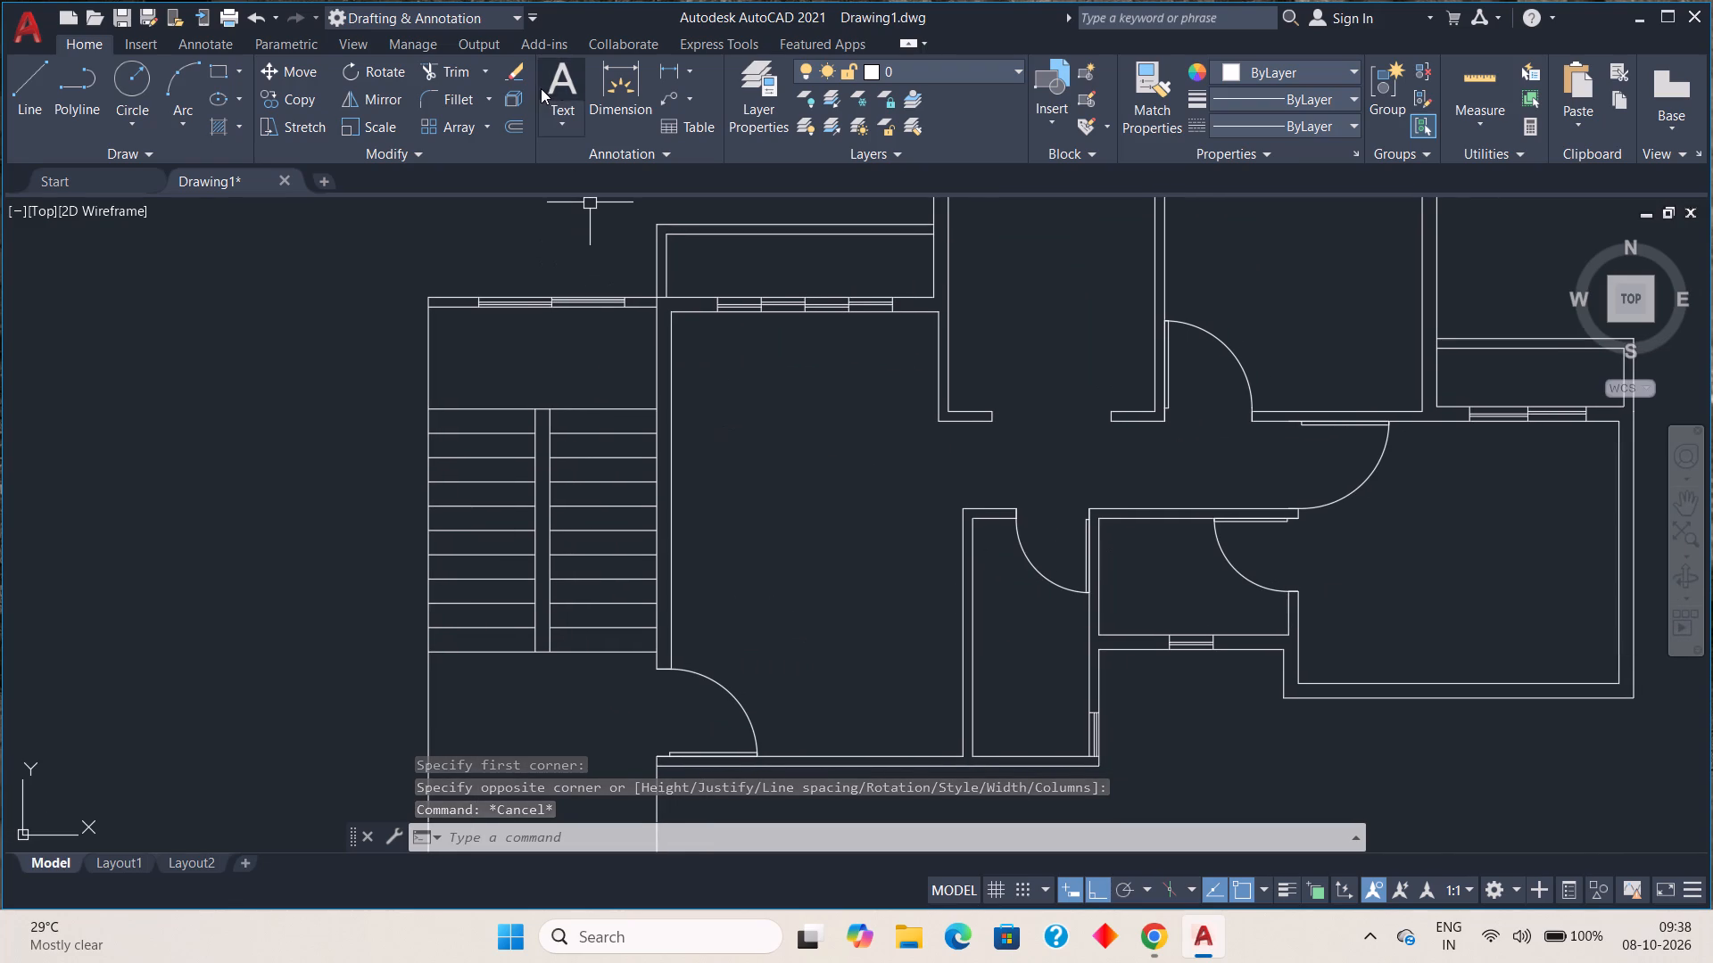
left_click(556, 82)
left_click(699, 468)
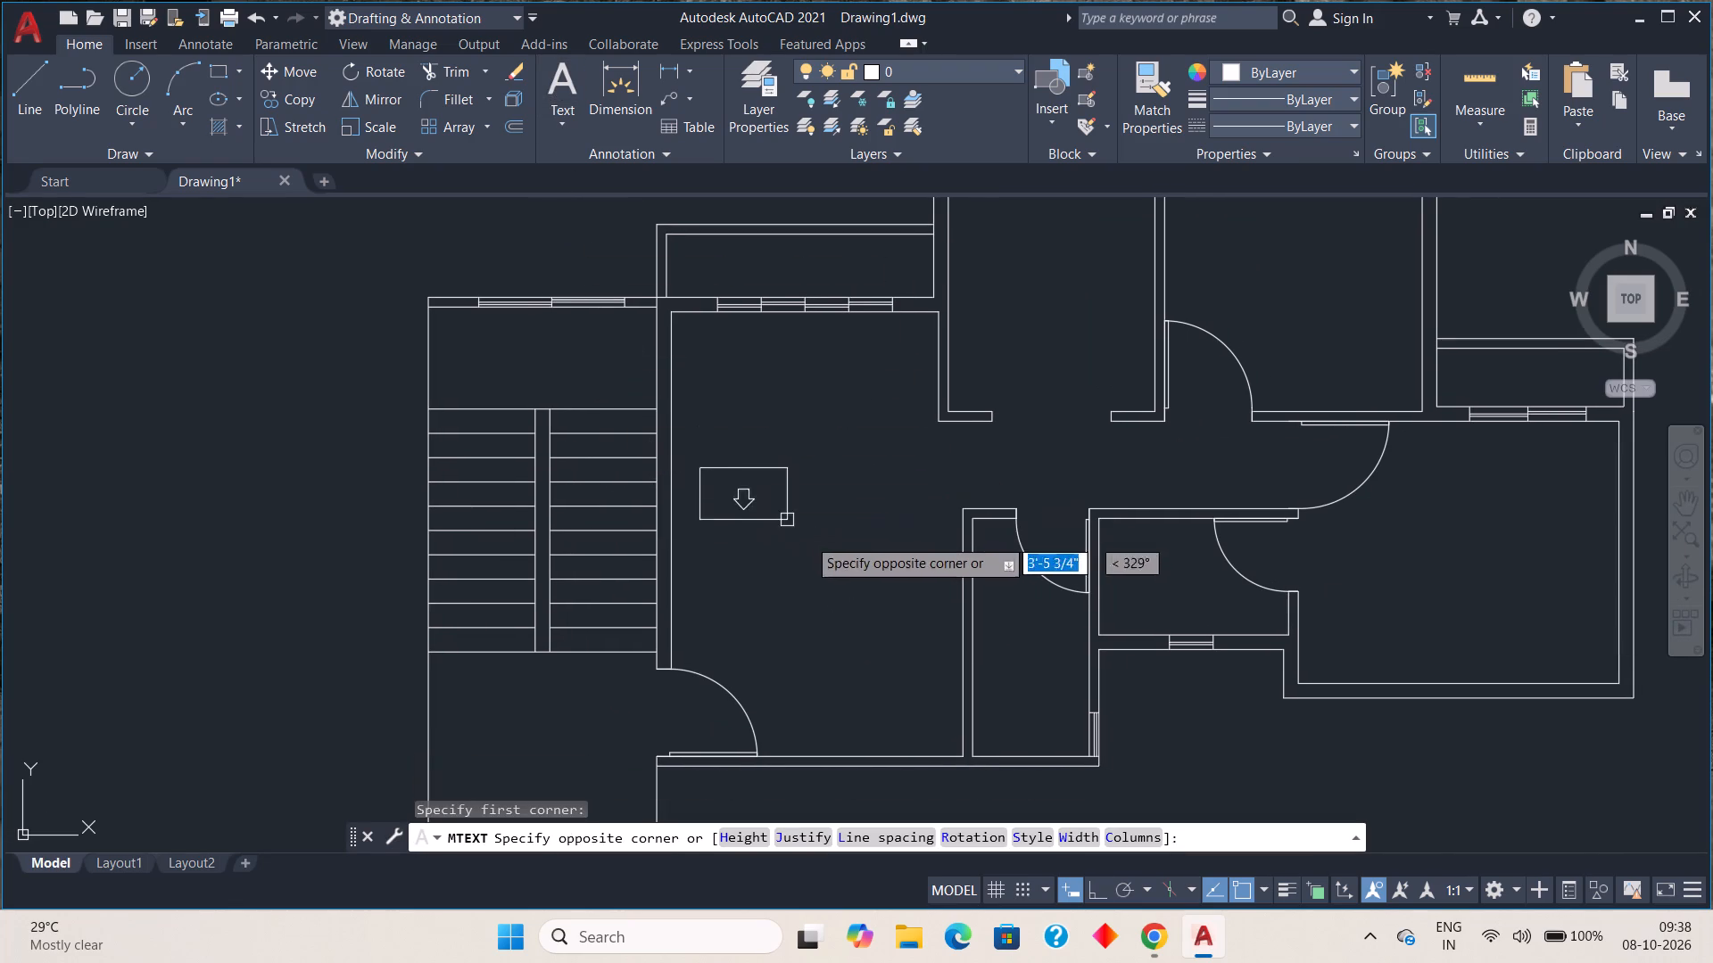
left_click(939, 564)
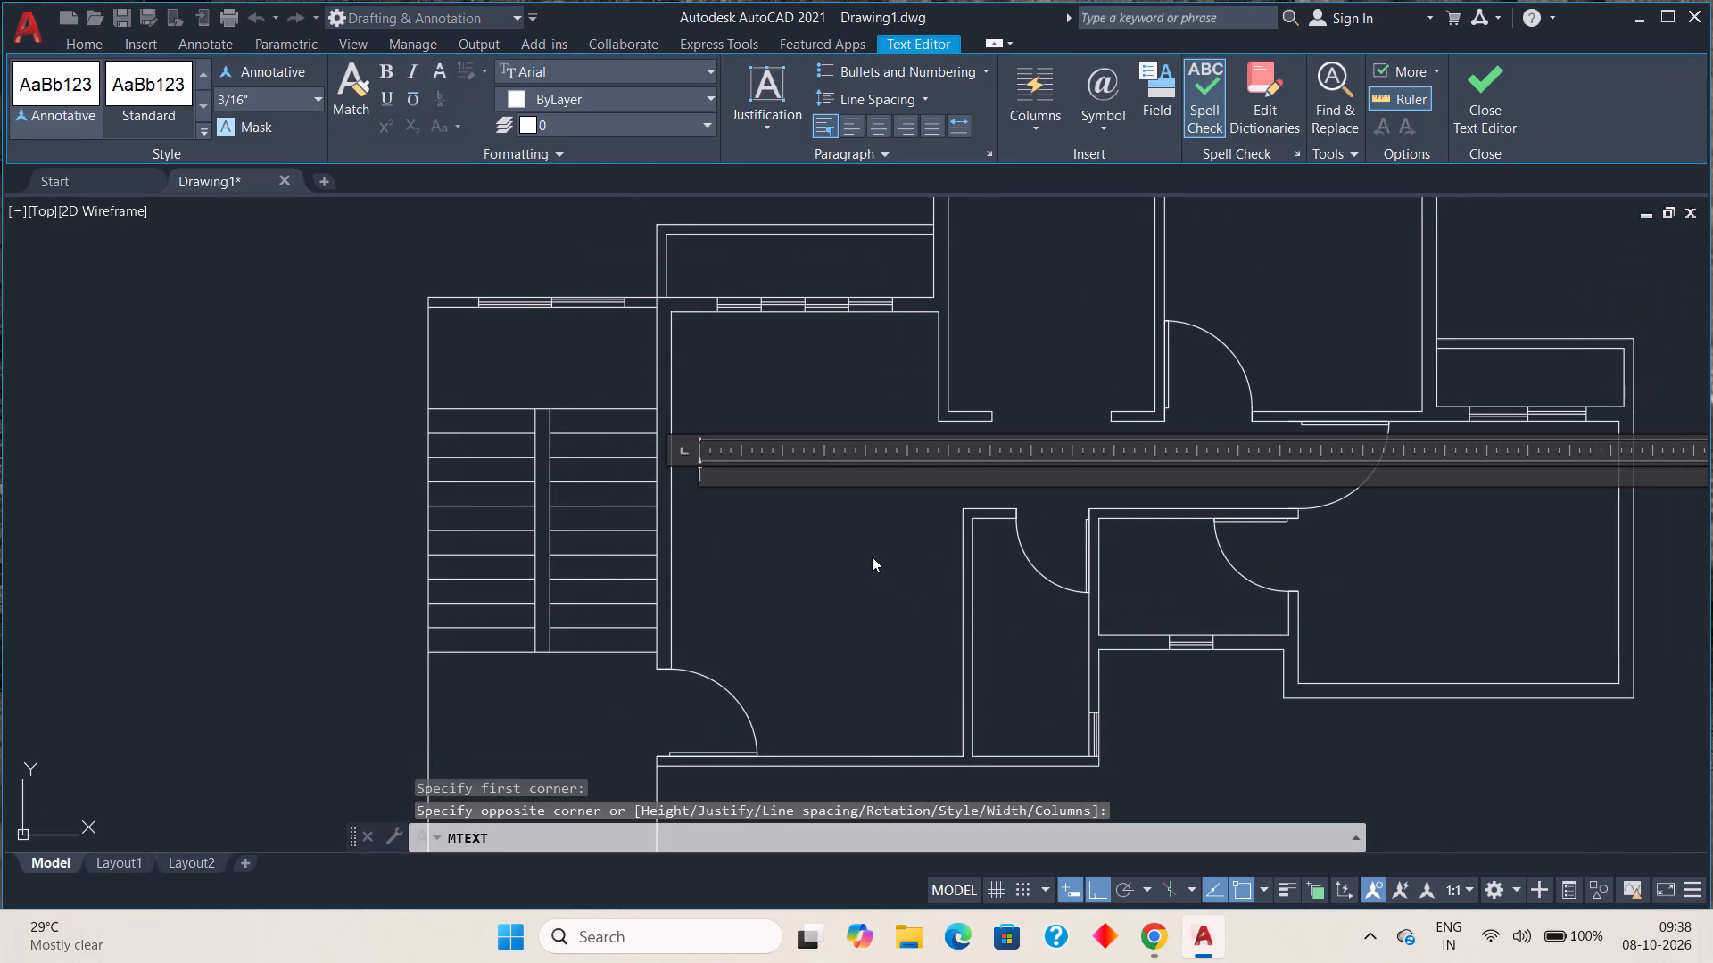
type("iving")
key("space")
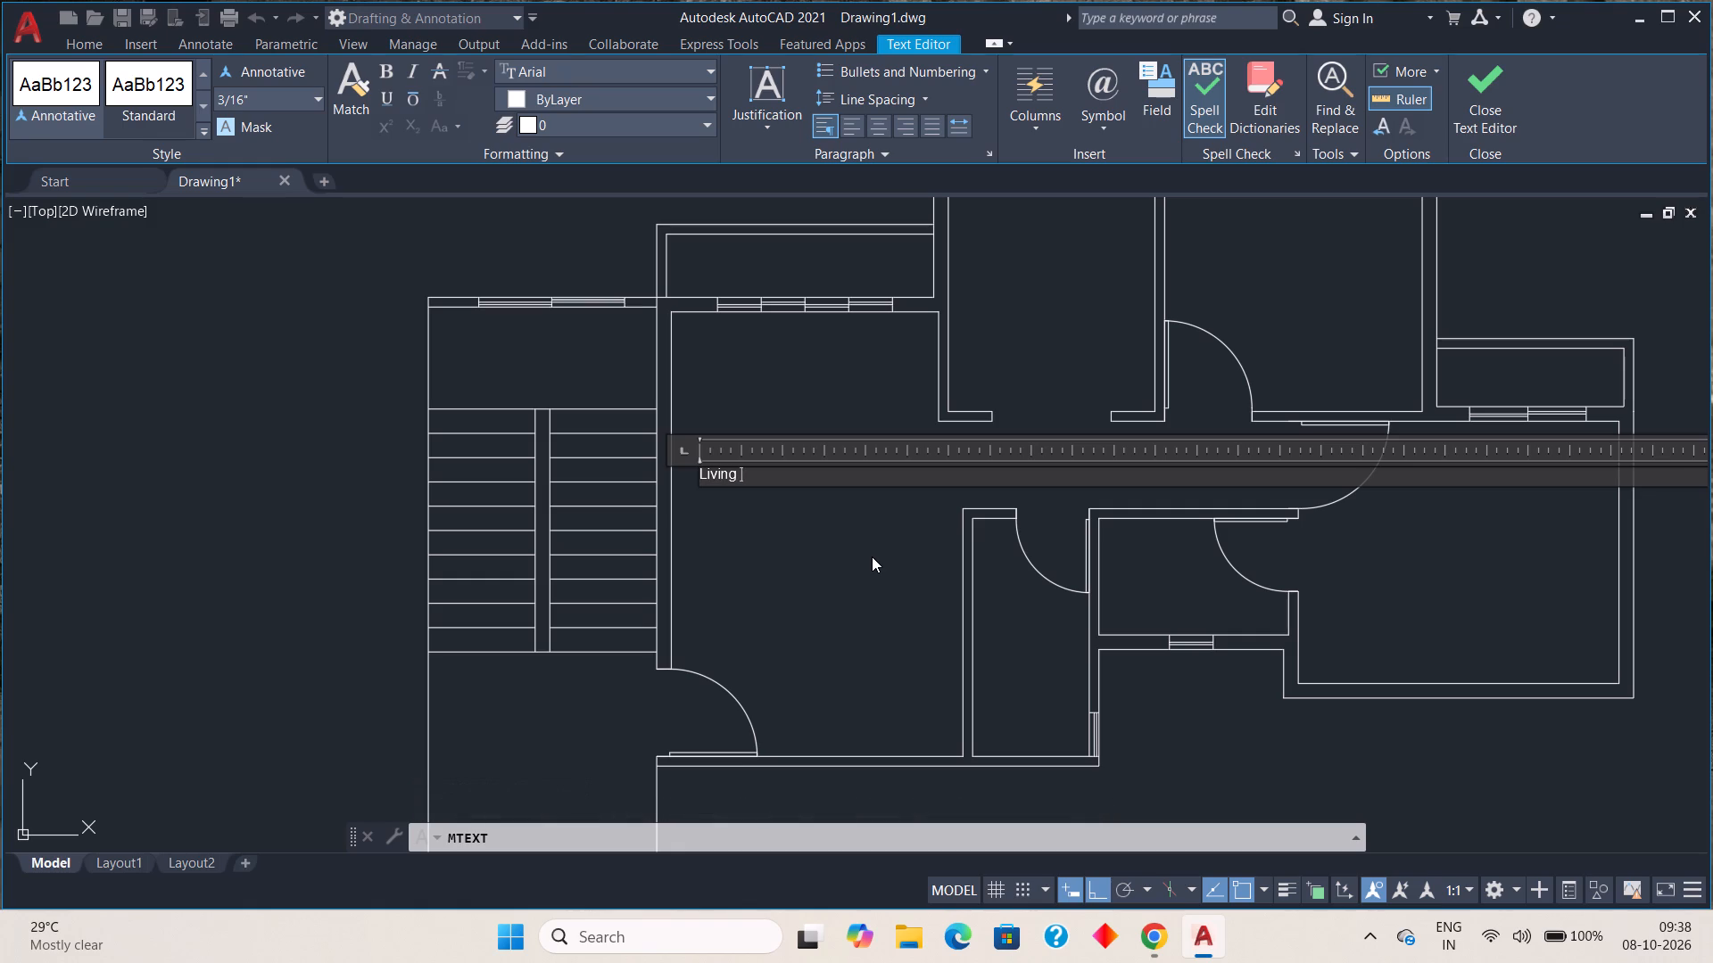
key("r")
type("oom")
key("space")
key("Return")
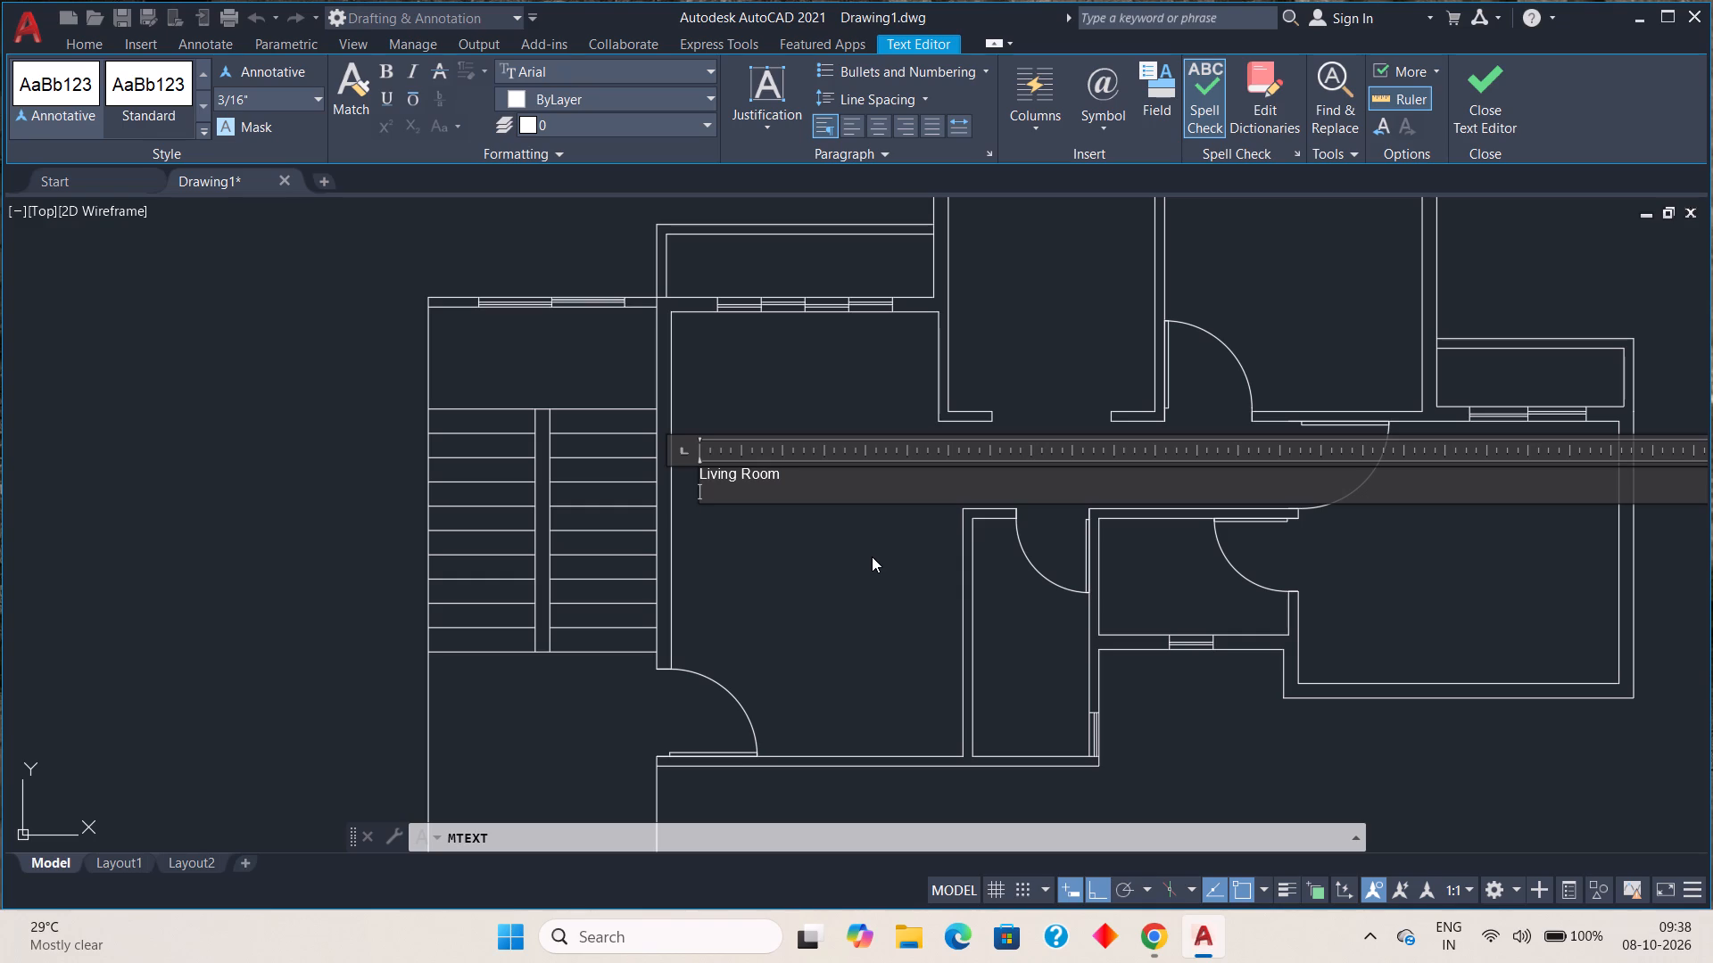
Add the room size 10' x 11'9" as the second line of the Living Room label.
key("1")
type("0'")
key("x")
key("BackSpace")
key("space")
type("x")
key("BackSpace")
key("BackSpace")
key("space")
type("x")
key("space")
type("11")
key("apostrophe")
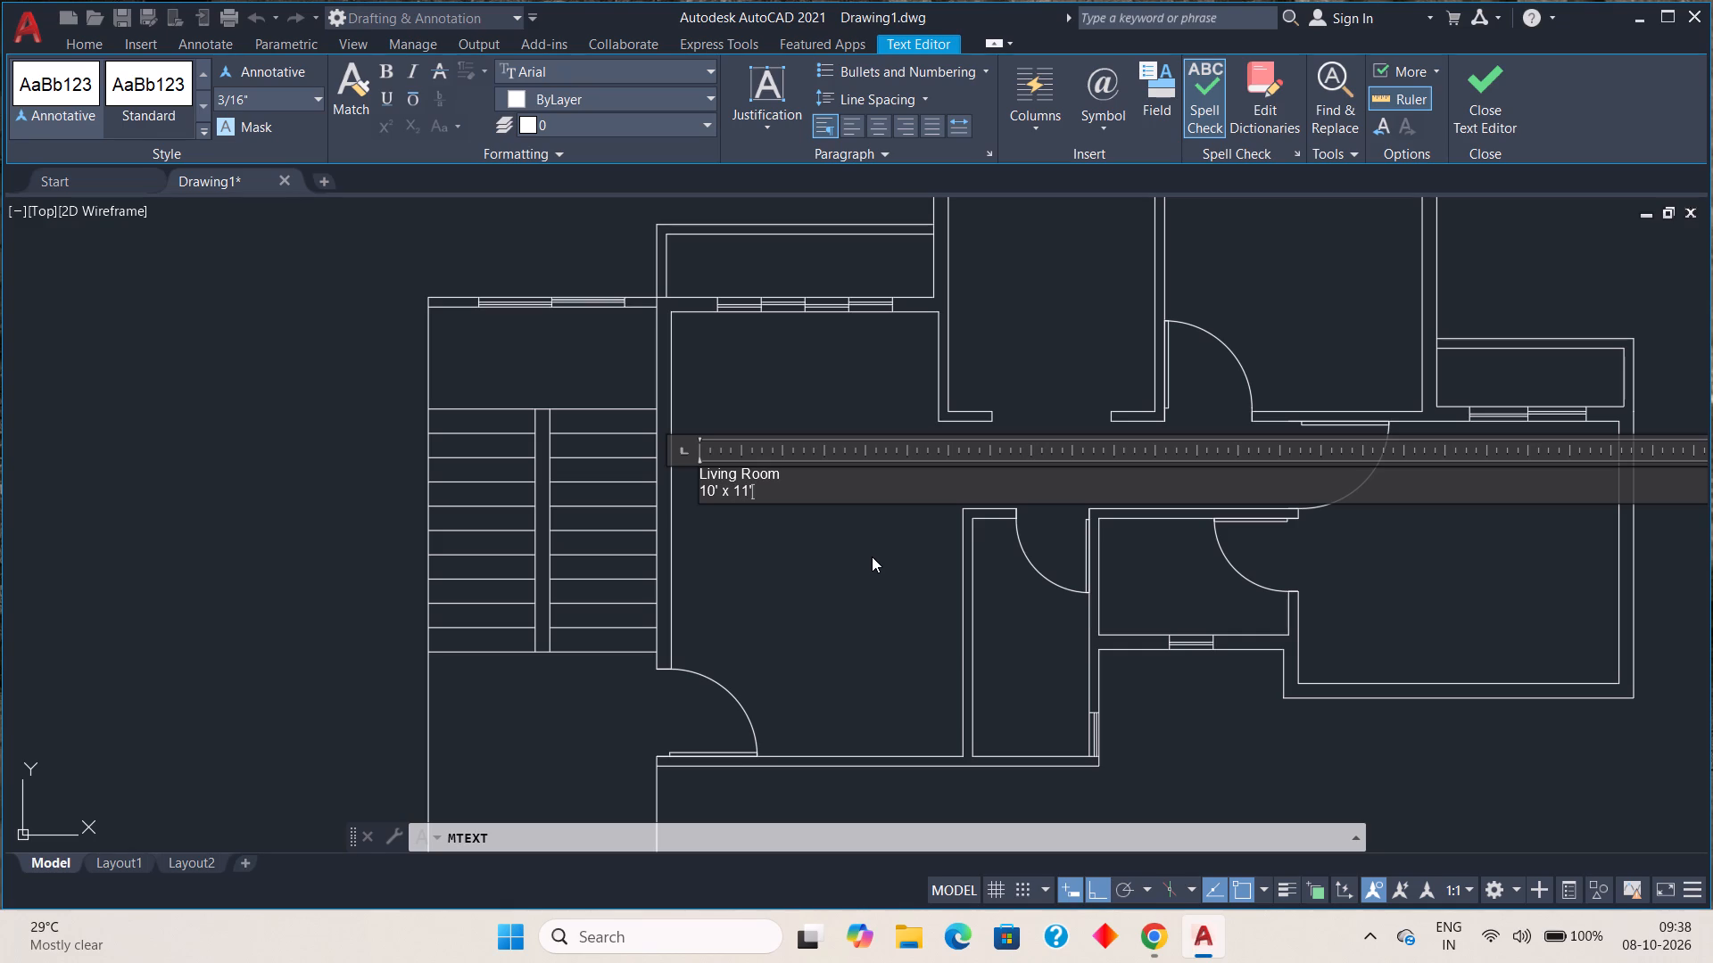
key("9")
key("shift+quotedbl")
key("Return")
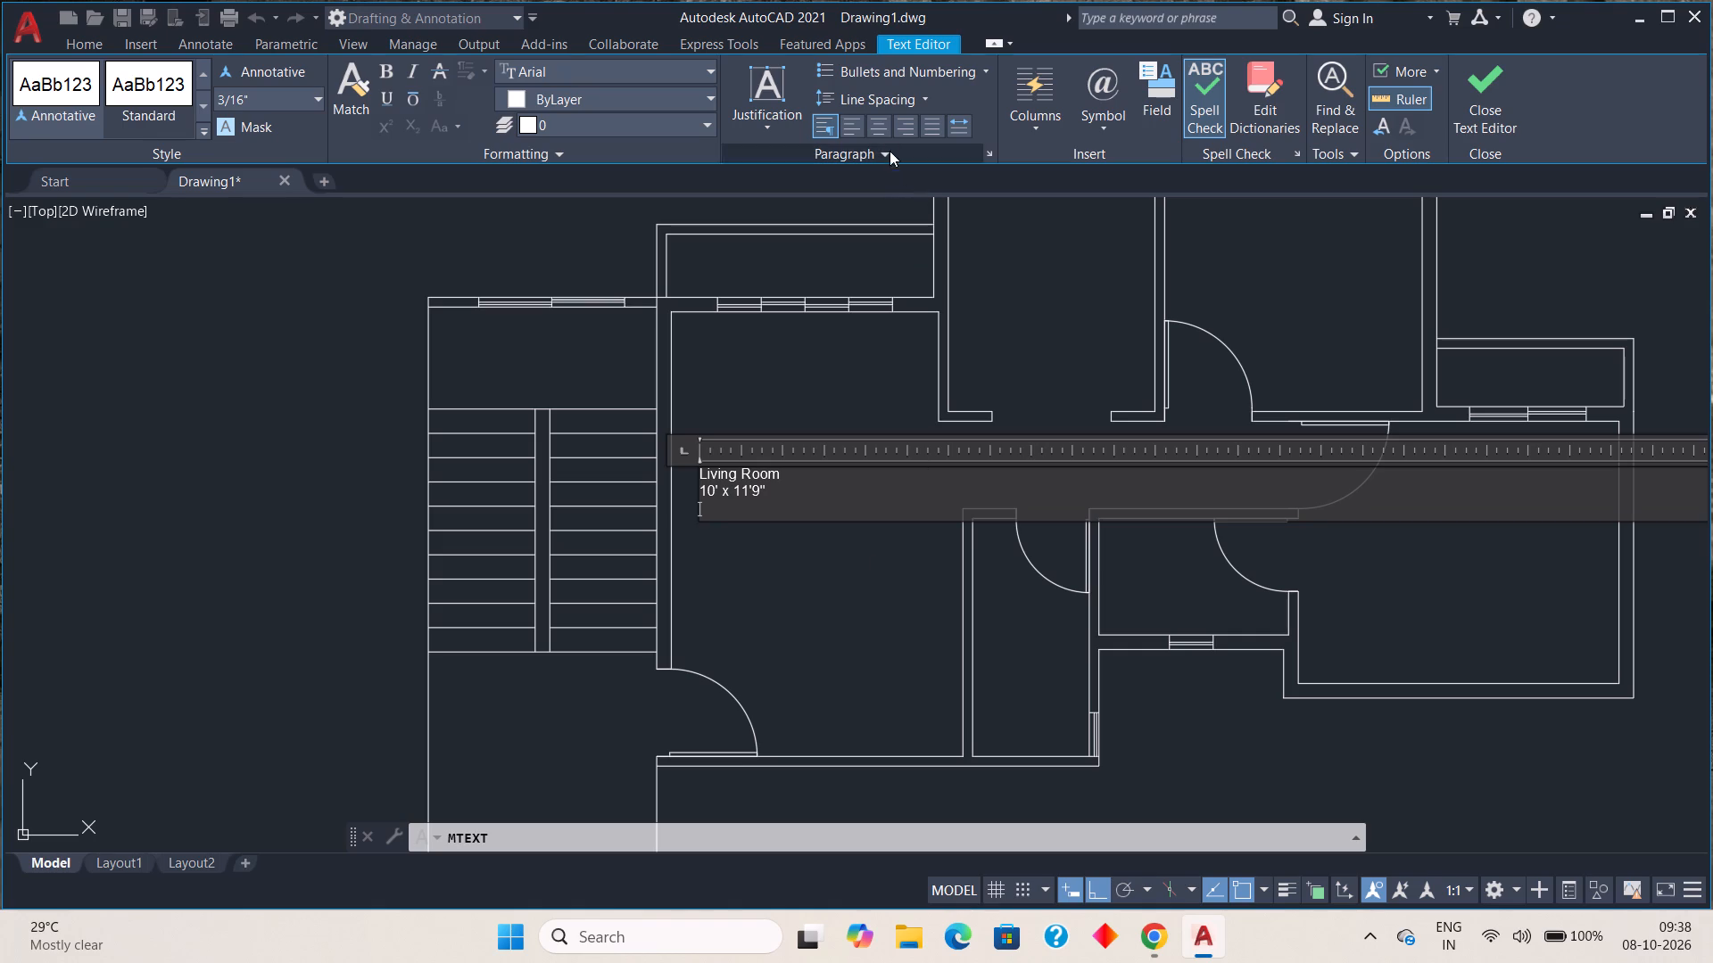
Centre-align both lines of the Living Room label.
left_click(774, 487)
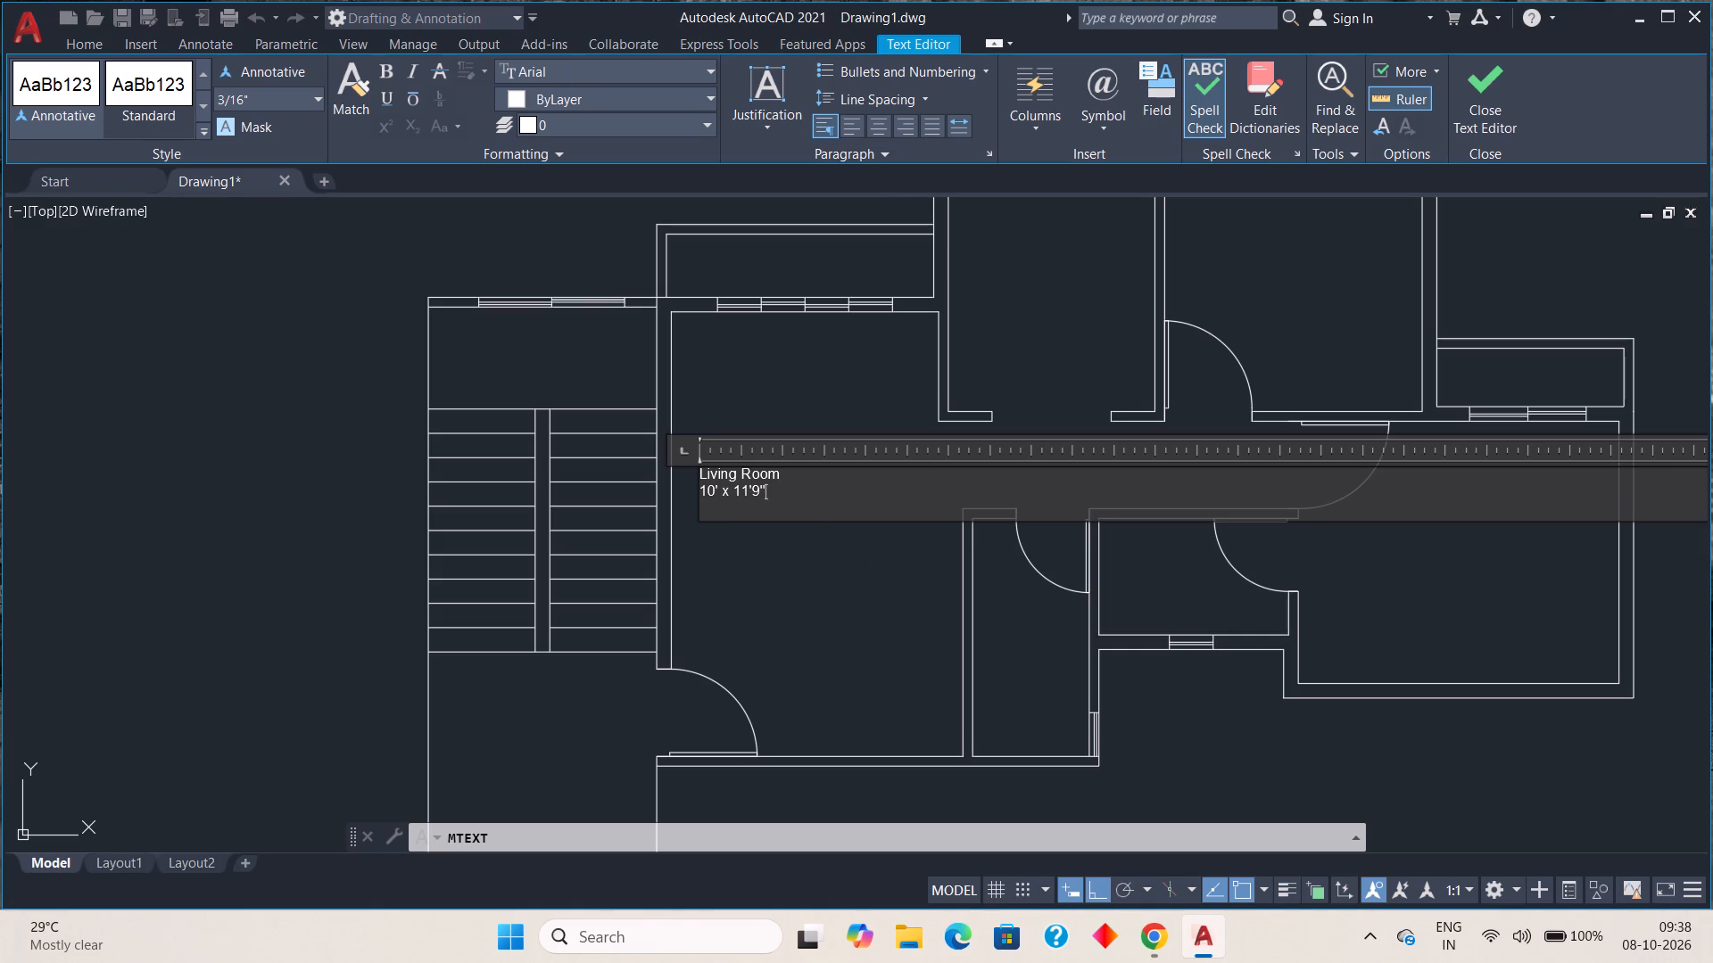
left_click_drag(768, 492, 714, 477)
left_click_drag(714, 477, 667, 457)
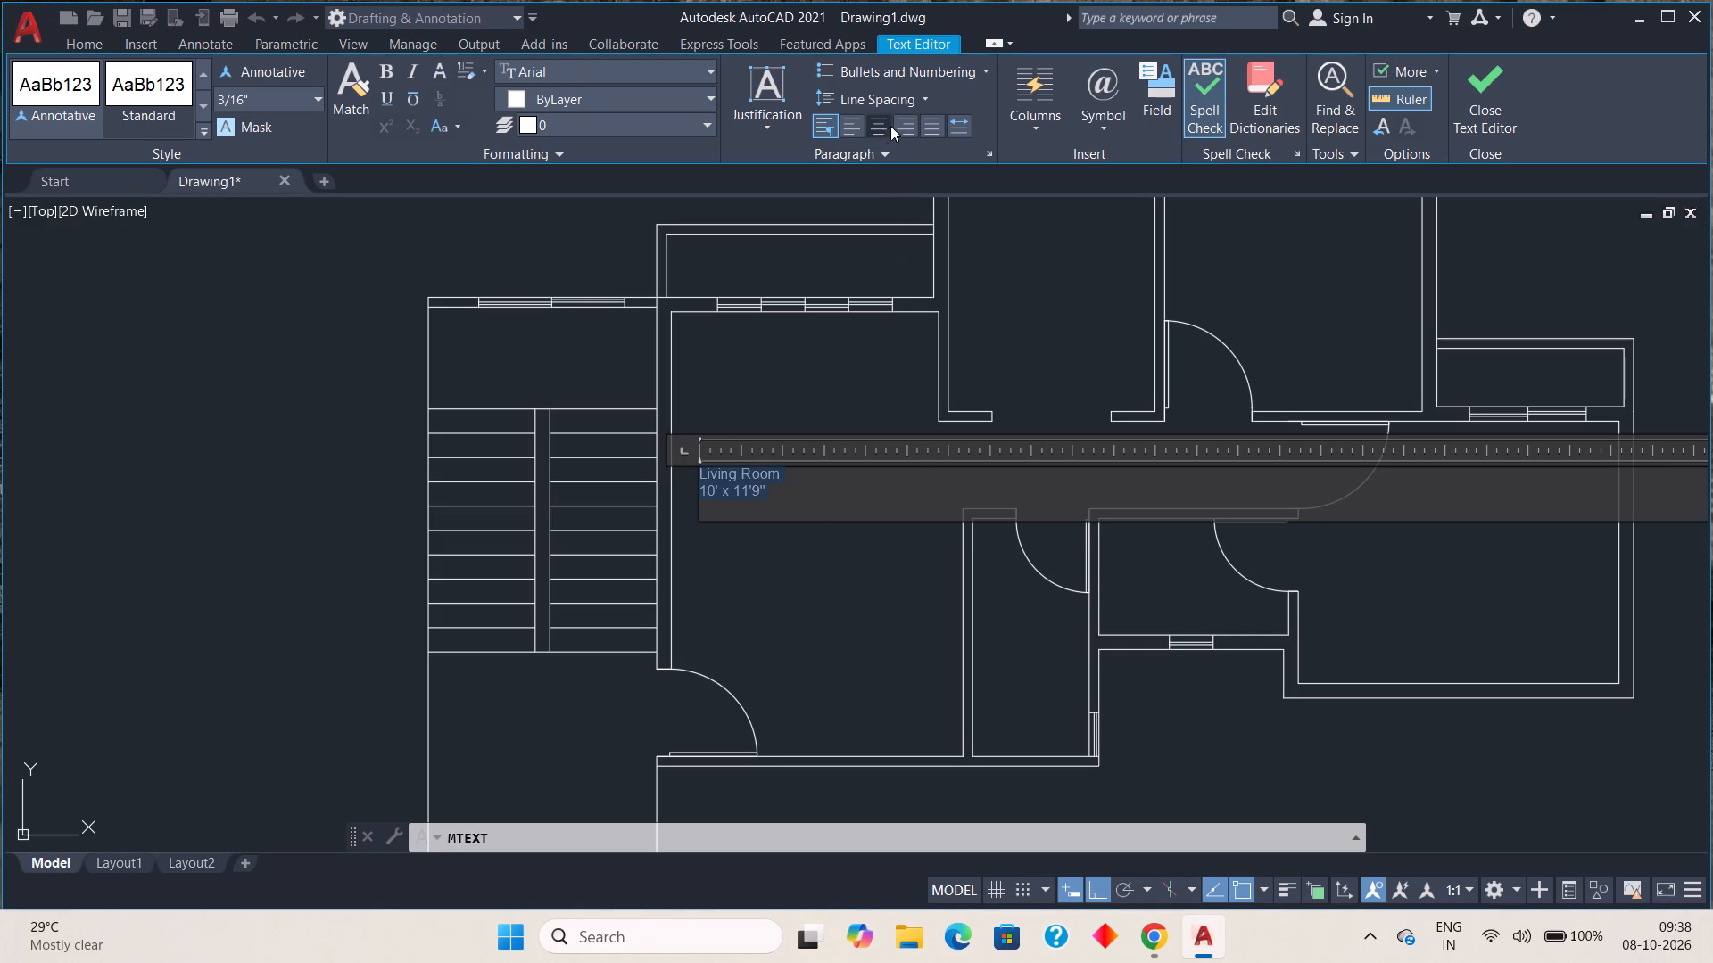
left_click(881, 127)
Set the text height of both Living Room label lines to 5" and finish editing the text.
scroll(963, 285, "down", 3)
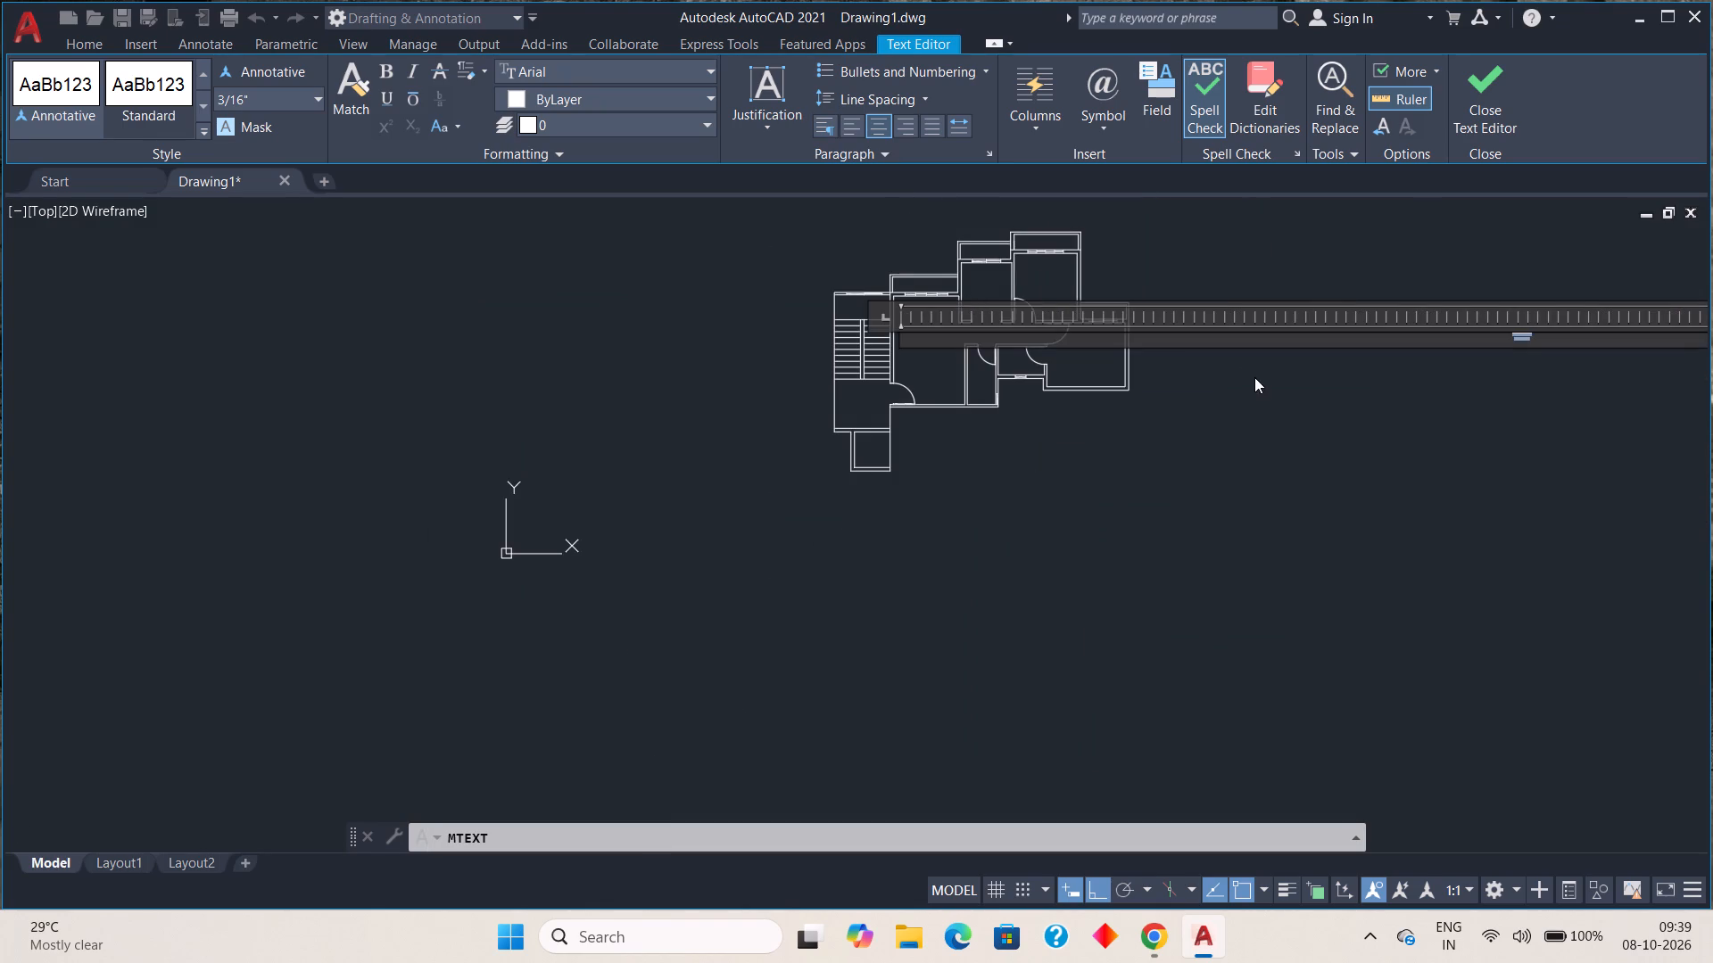
middle_click_drag(1254, 386, 824, 499)
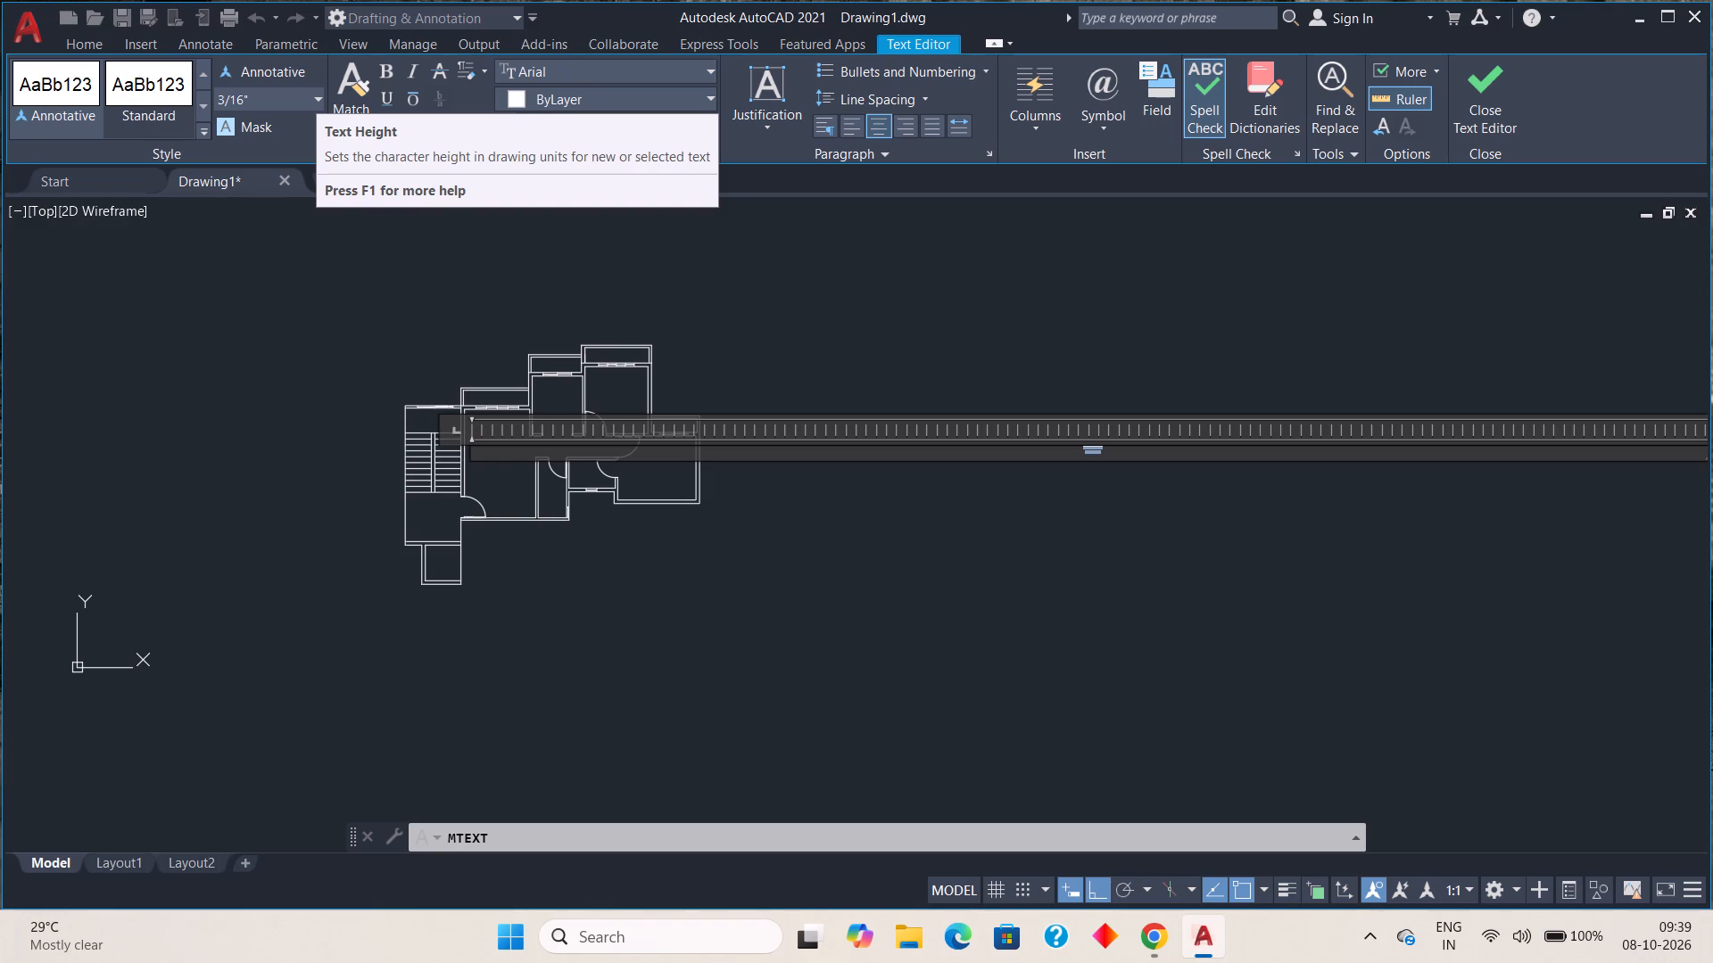
left_click(302, 102)
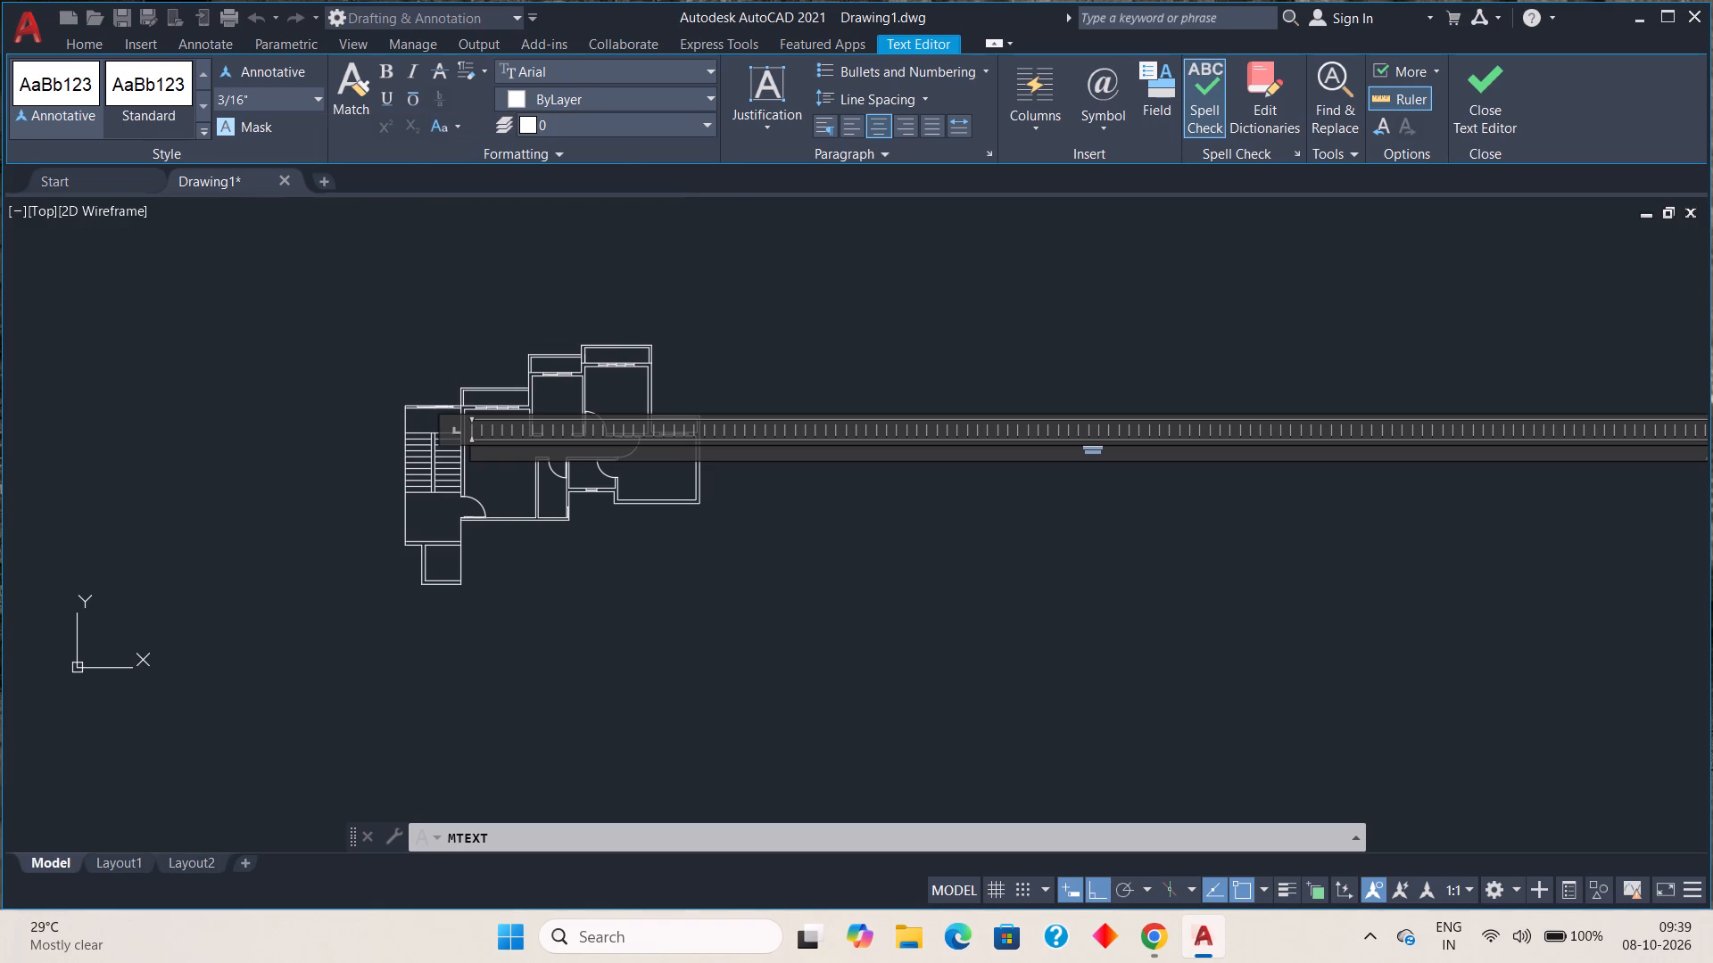
key("BackSpace")
key("5")
key("shift+quotedbl")
key("Return")
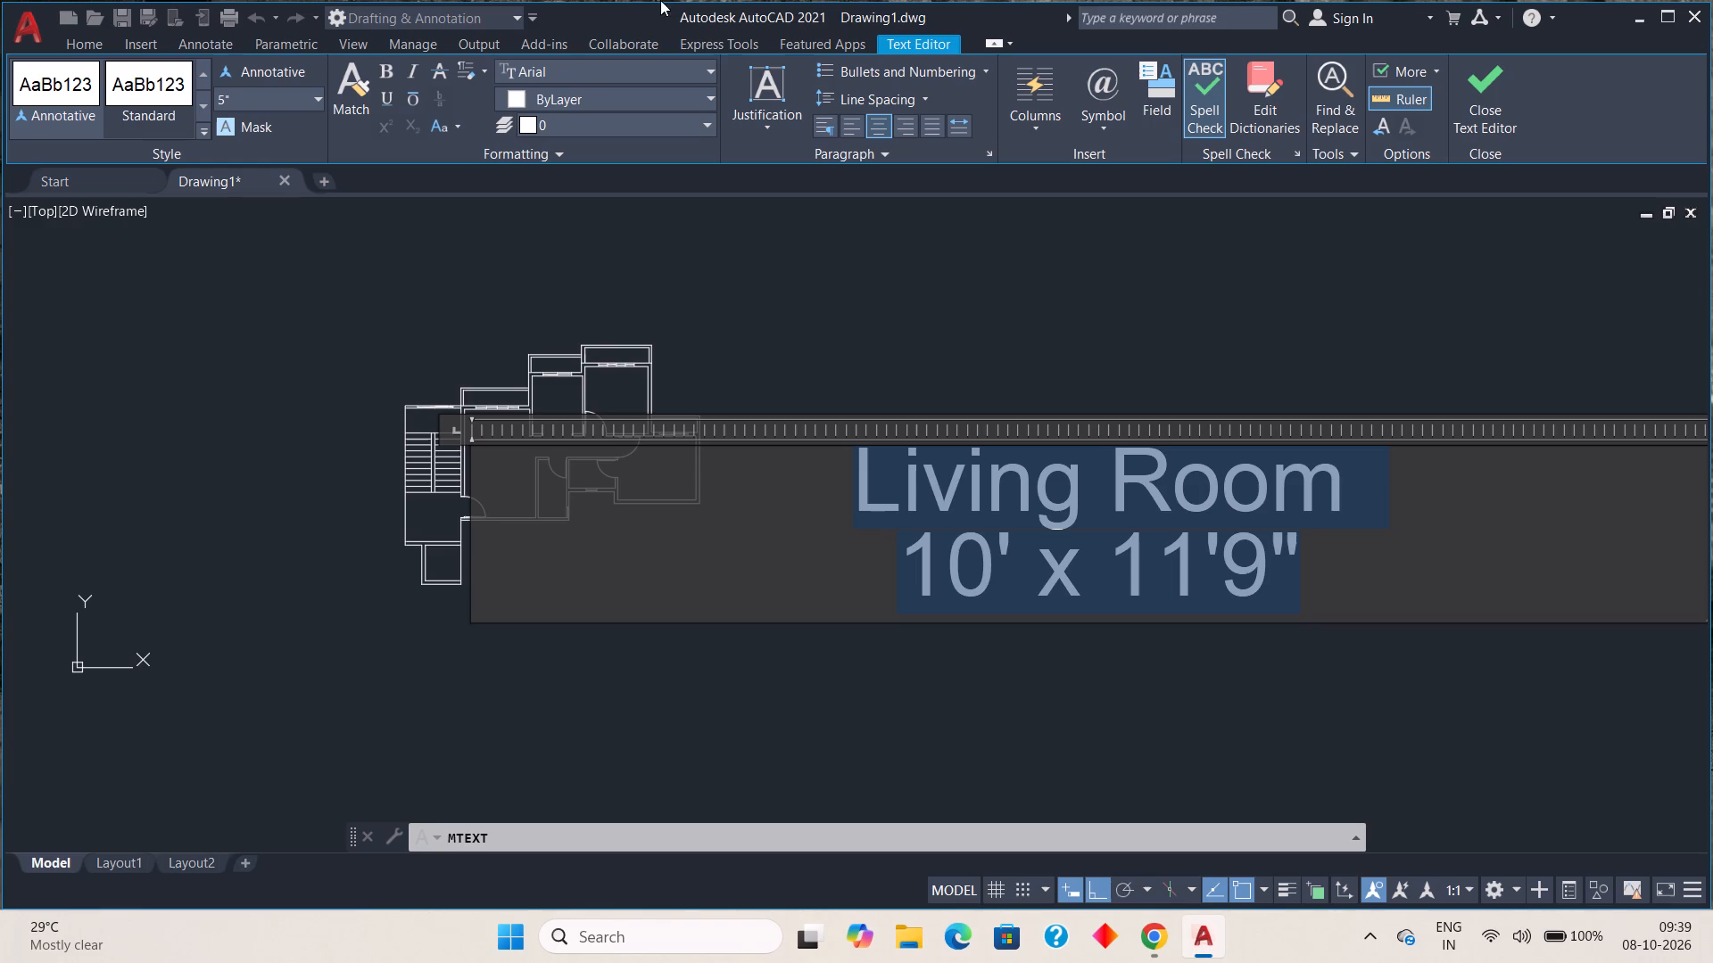
left_click(1474, 85)
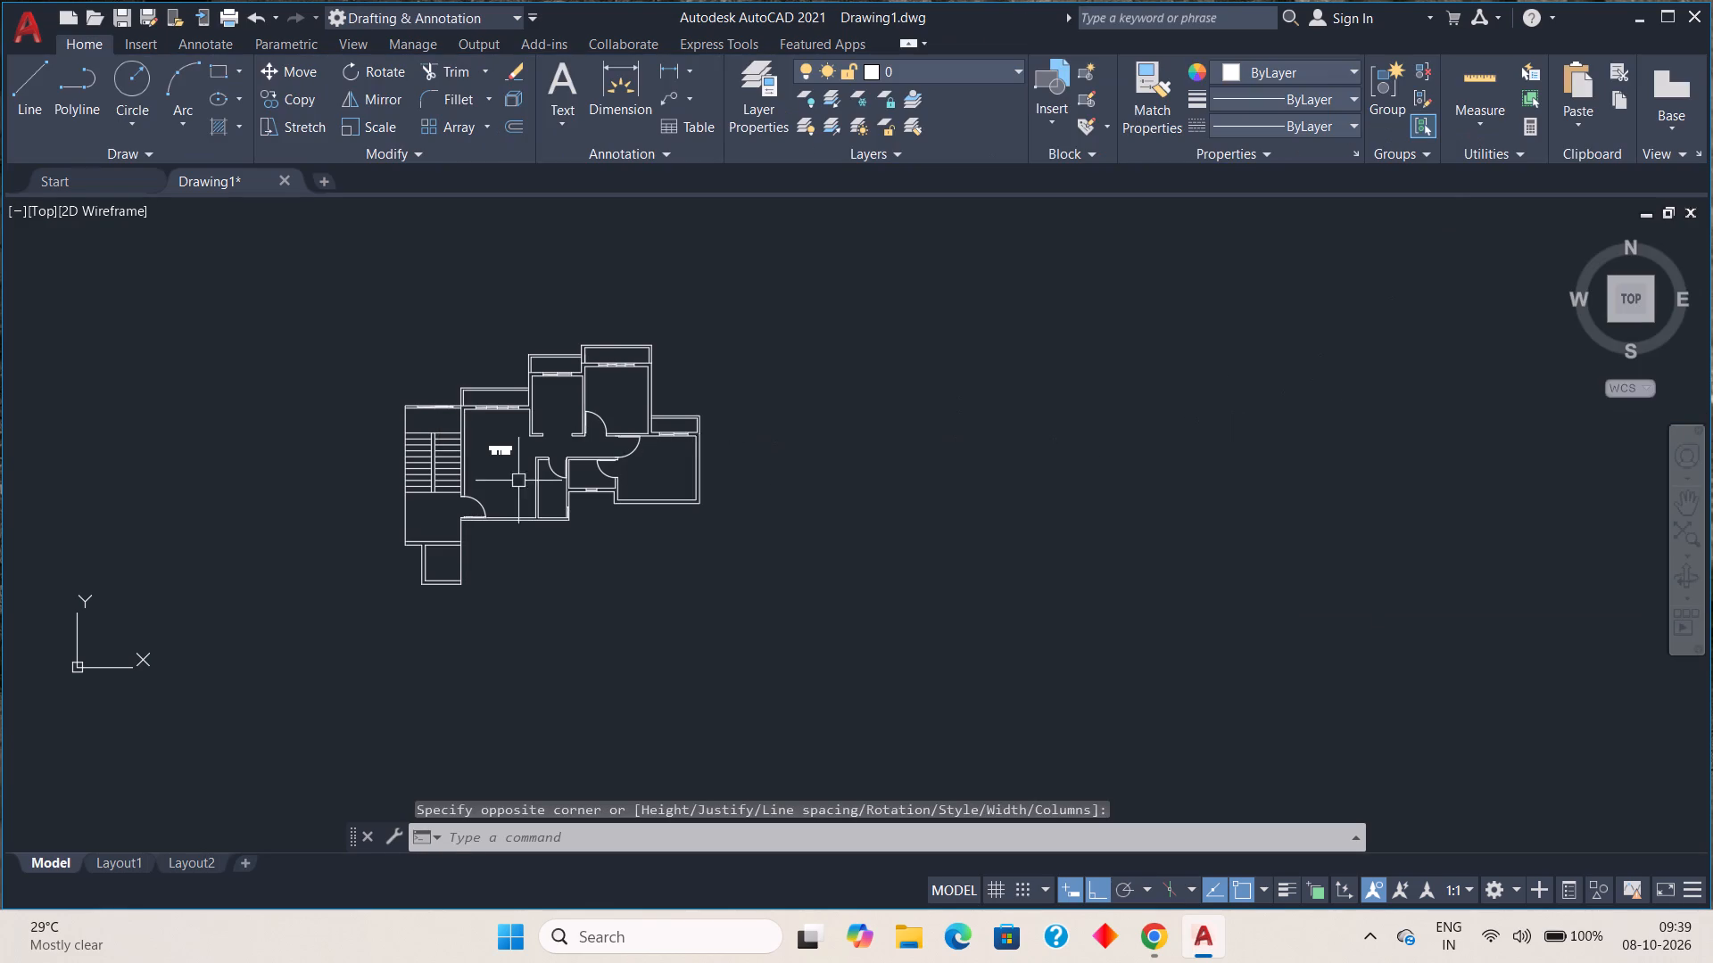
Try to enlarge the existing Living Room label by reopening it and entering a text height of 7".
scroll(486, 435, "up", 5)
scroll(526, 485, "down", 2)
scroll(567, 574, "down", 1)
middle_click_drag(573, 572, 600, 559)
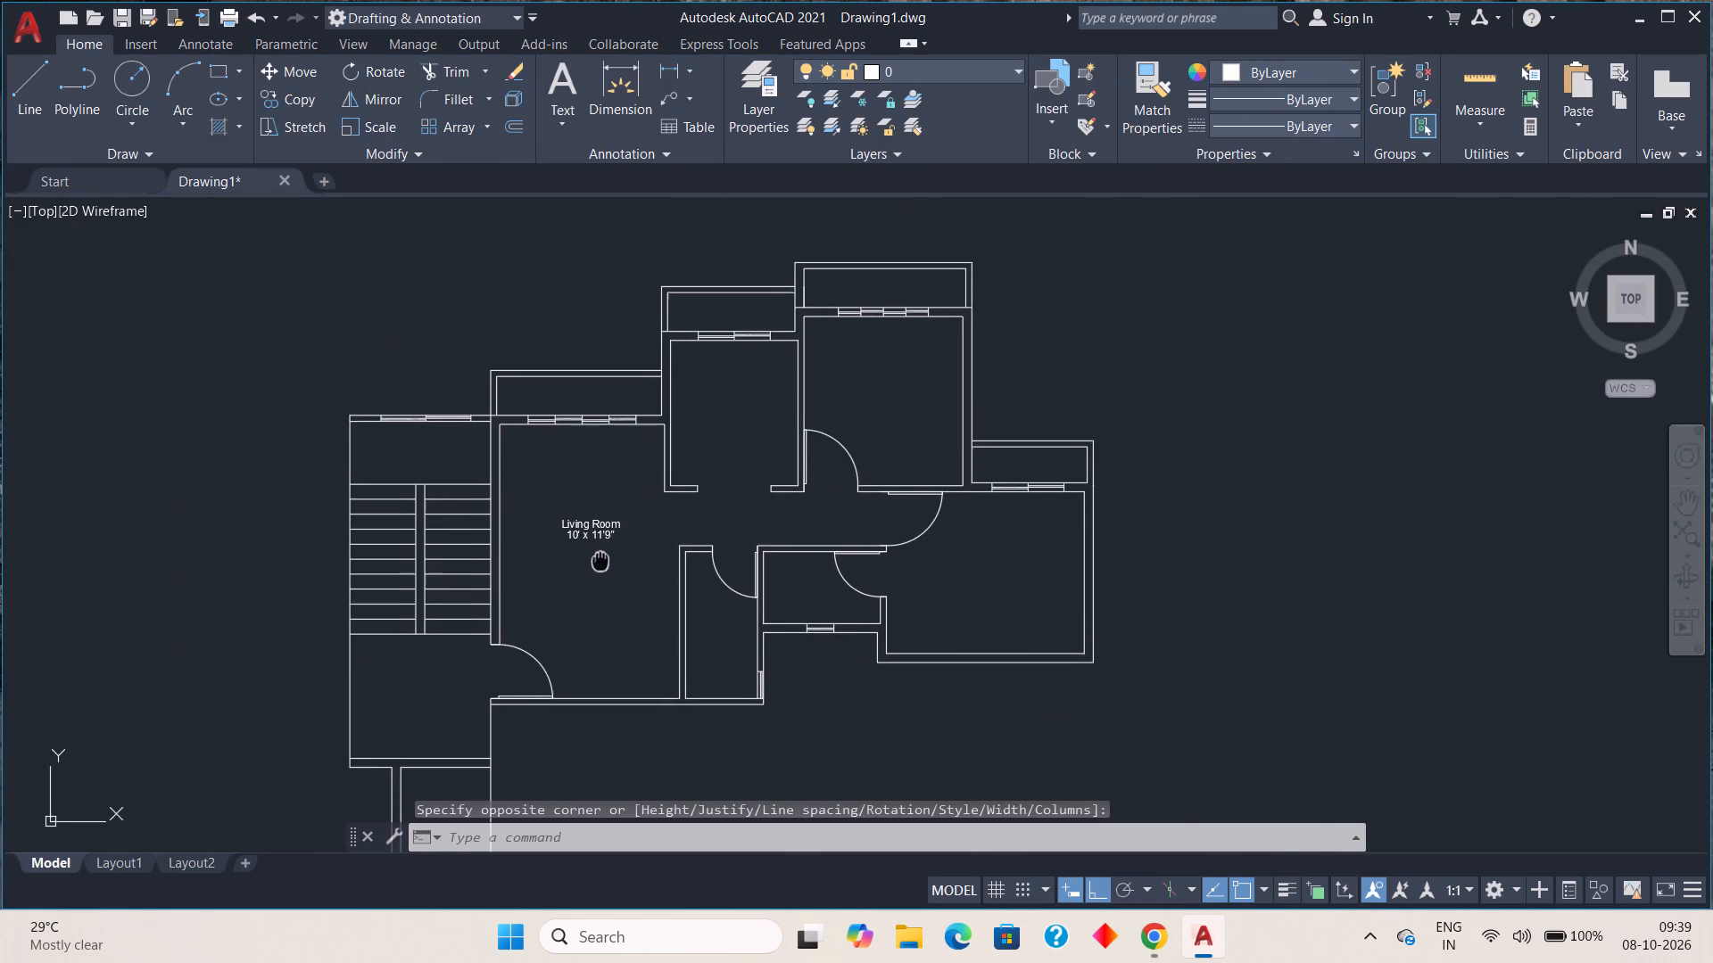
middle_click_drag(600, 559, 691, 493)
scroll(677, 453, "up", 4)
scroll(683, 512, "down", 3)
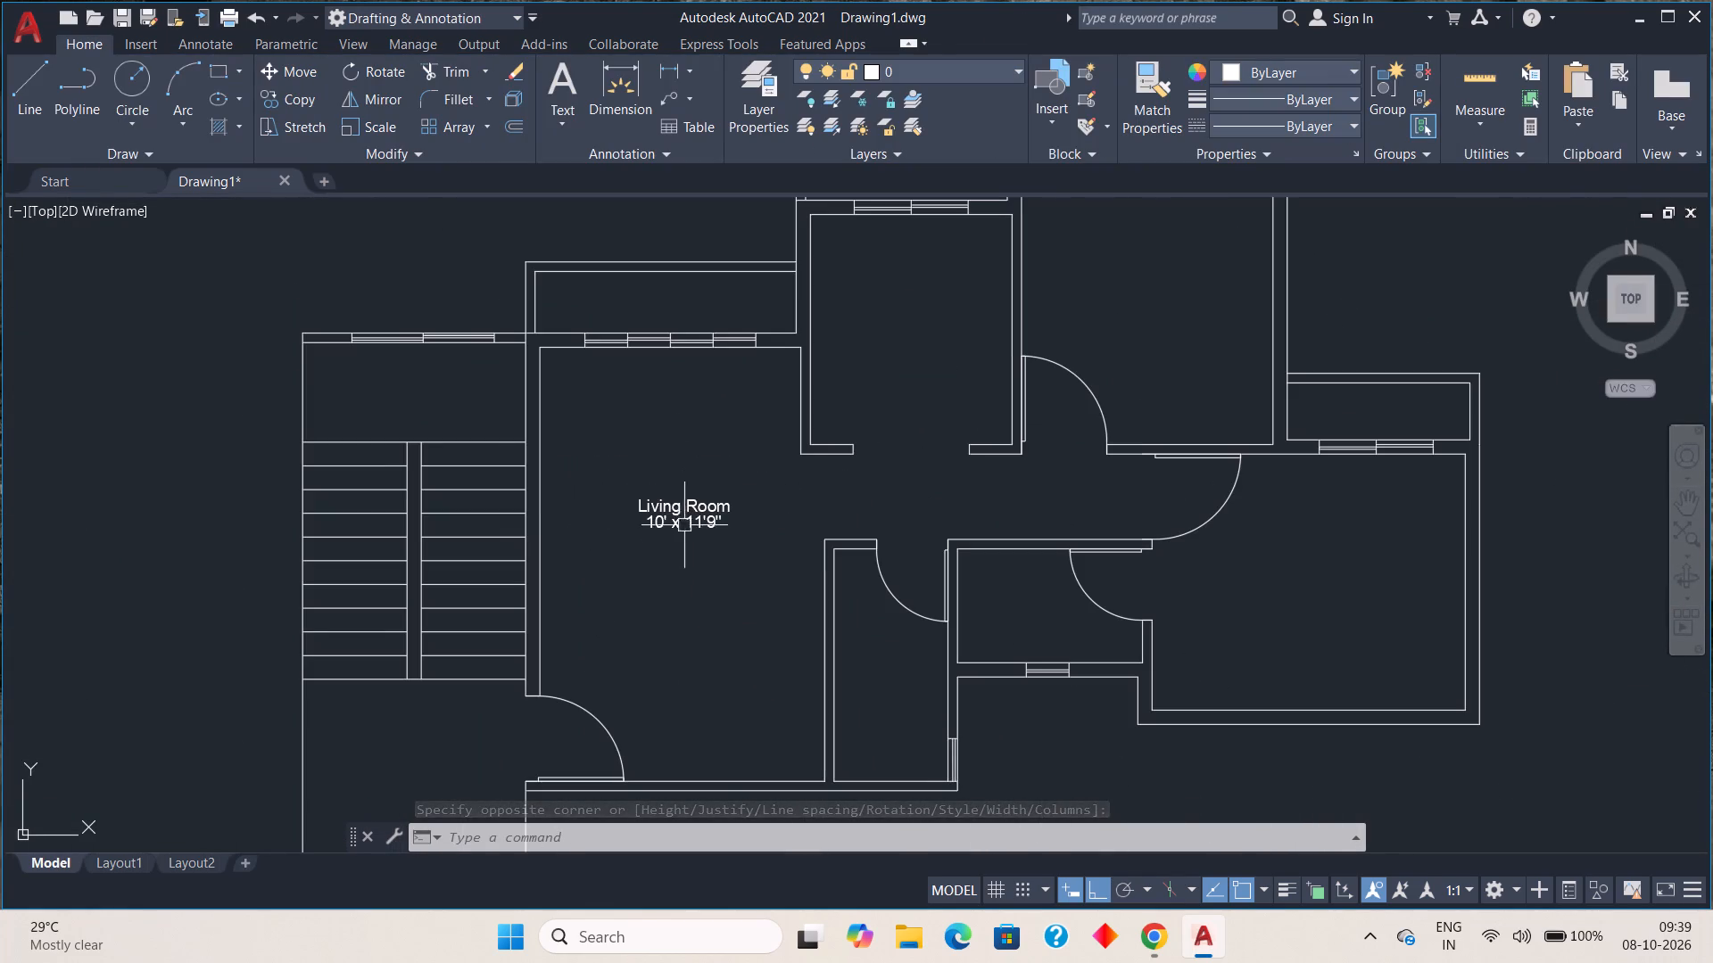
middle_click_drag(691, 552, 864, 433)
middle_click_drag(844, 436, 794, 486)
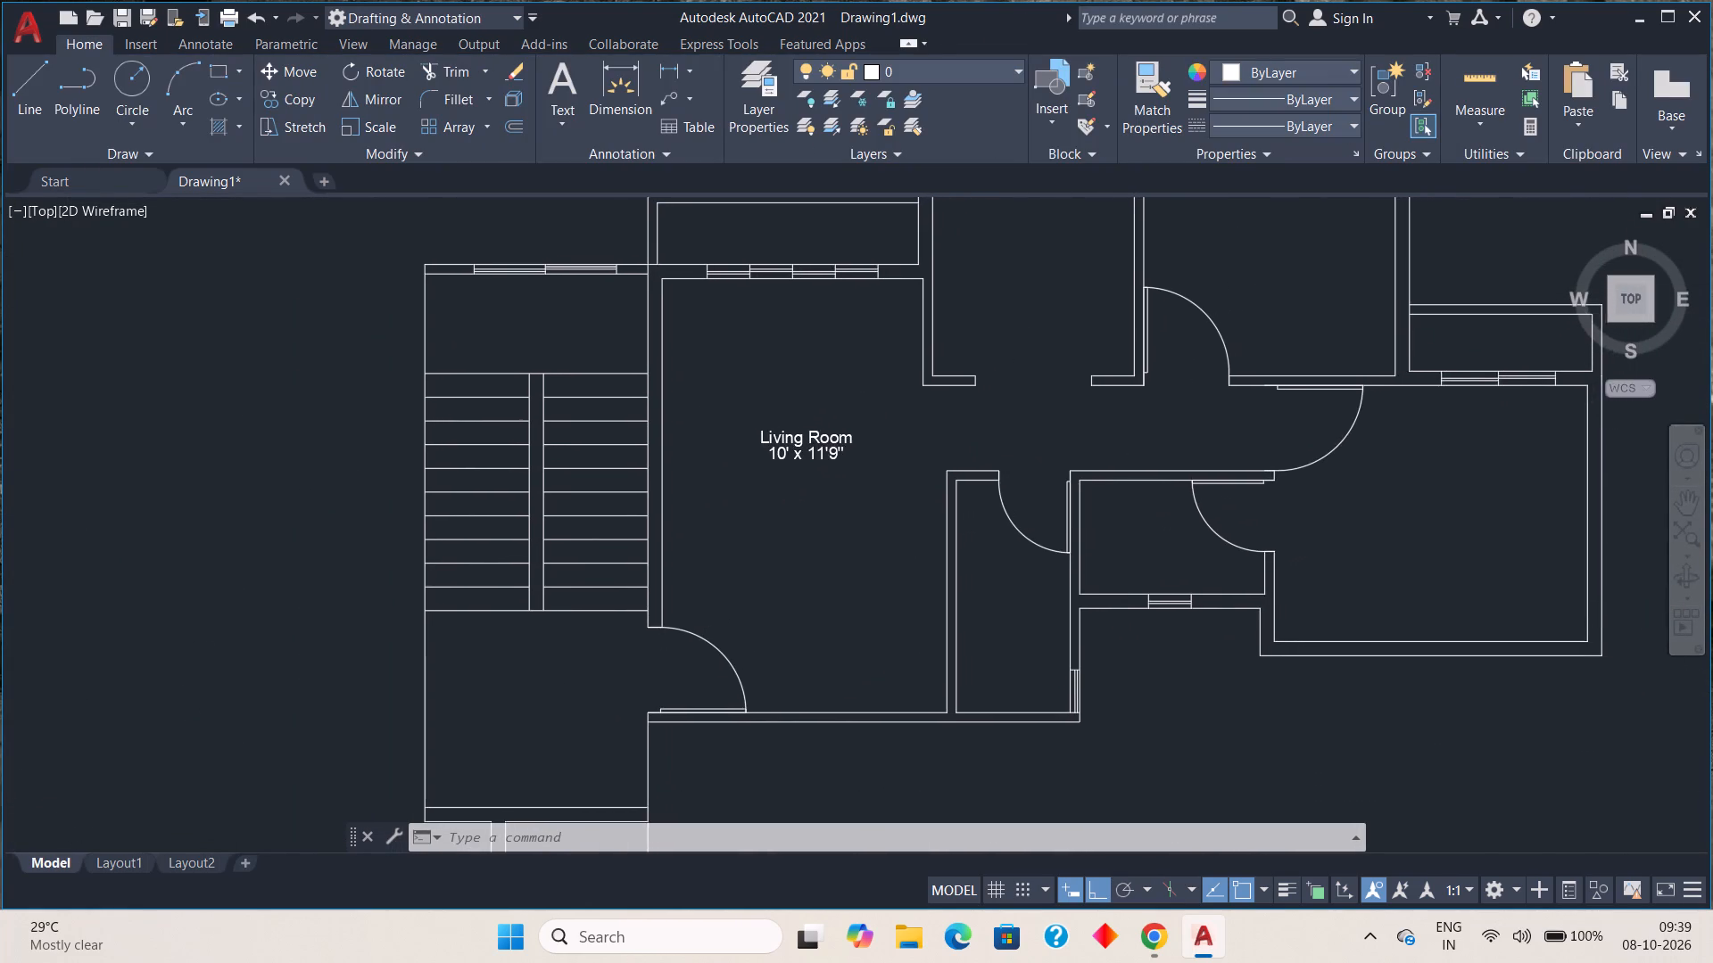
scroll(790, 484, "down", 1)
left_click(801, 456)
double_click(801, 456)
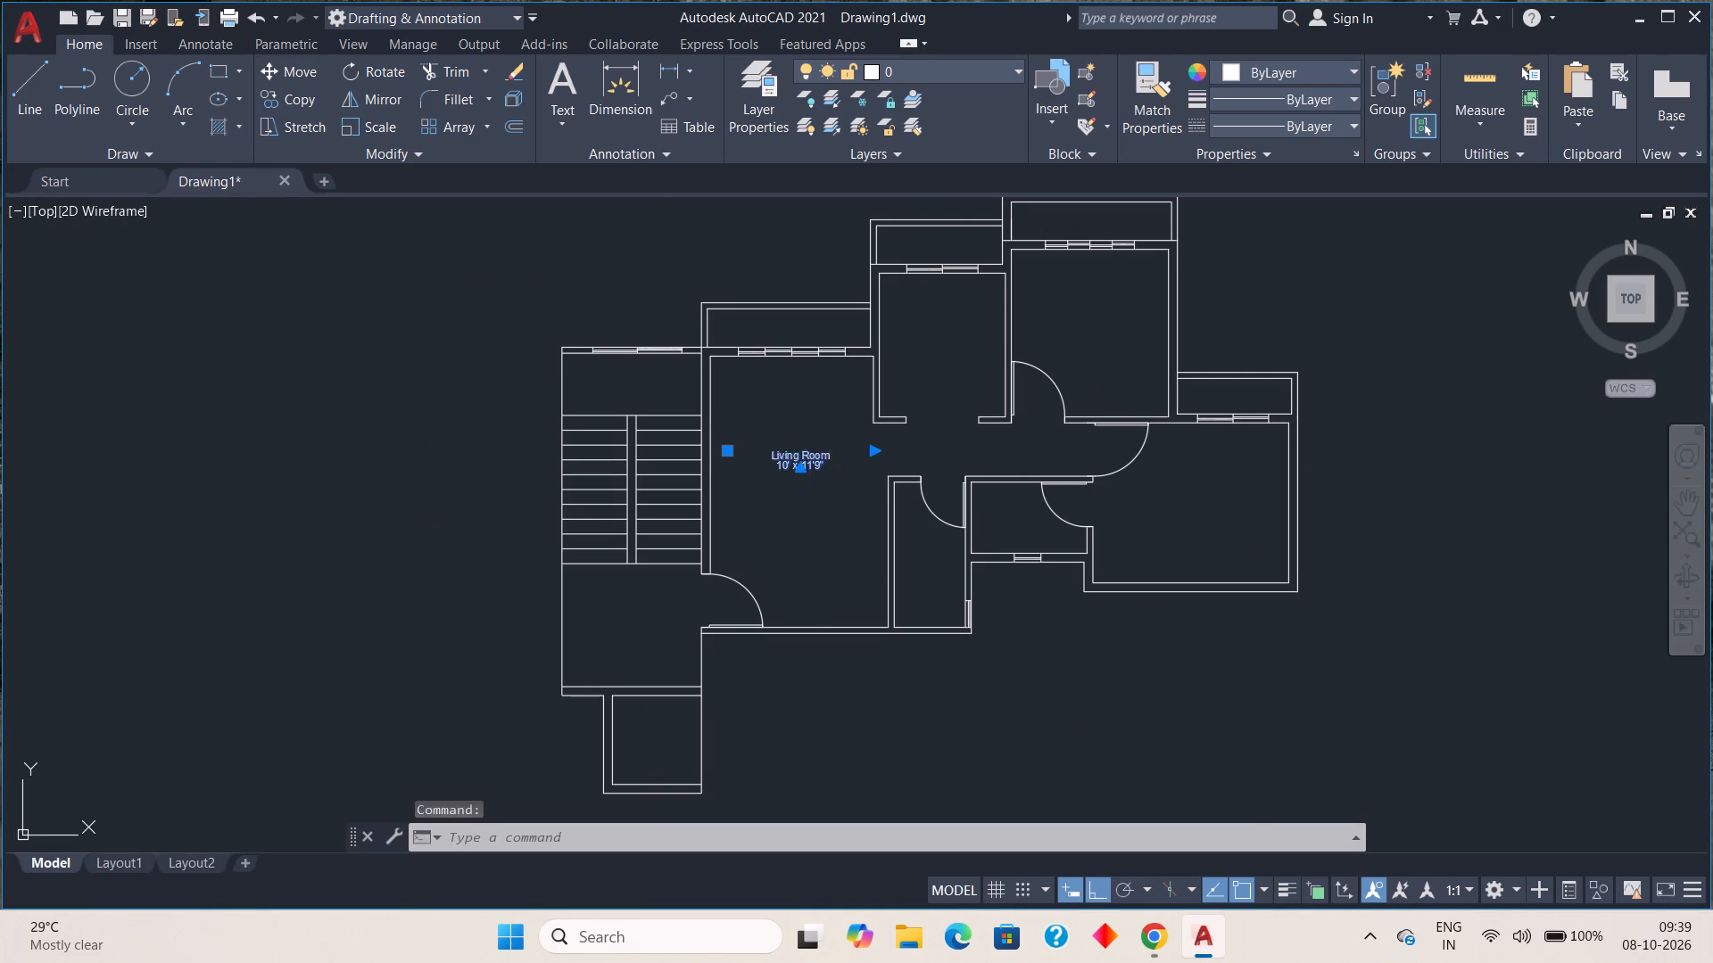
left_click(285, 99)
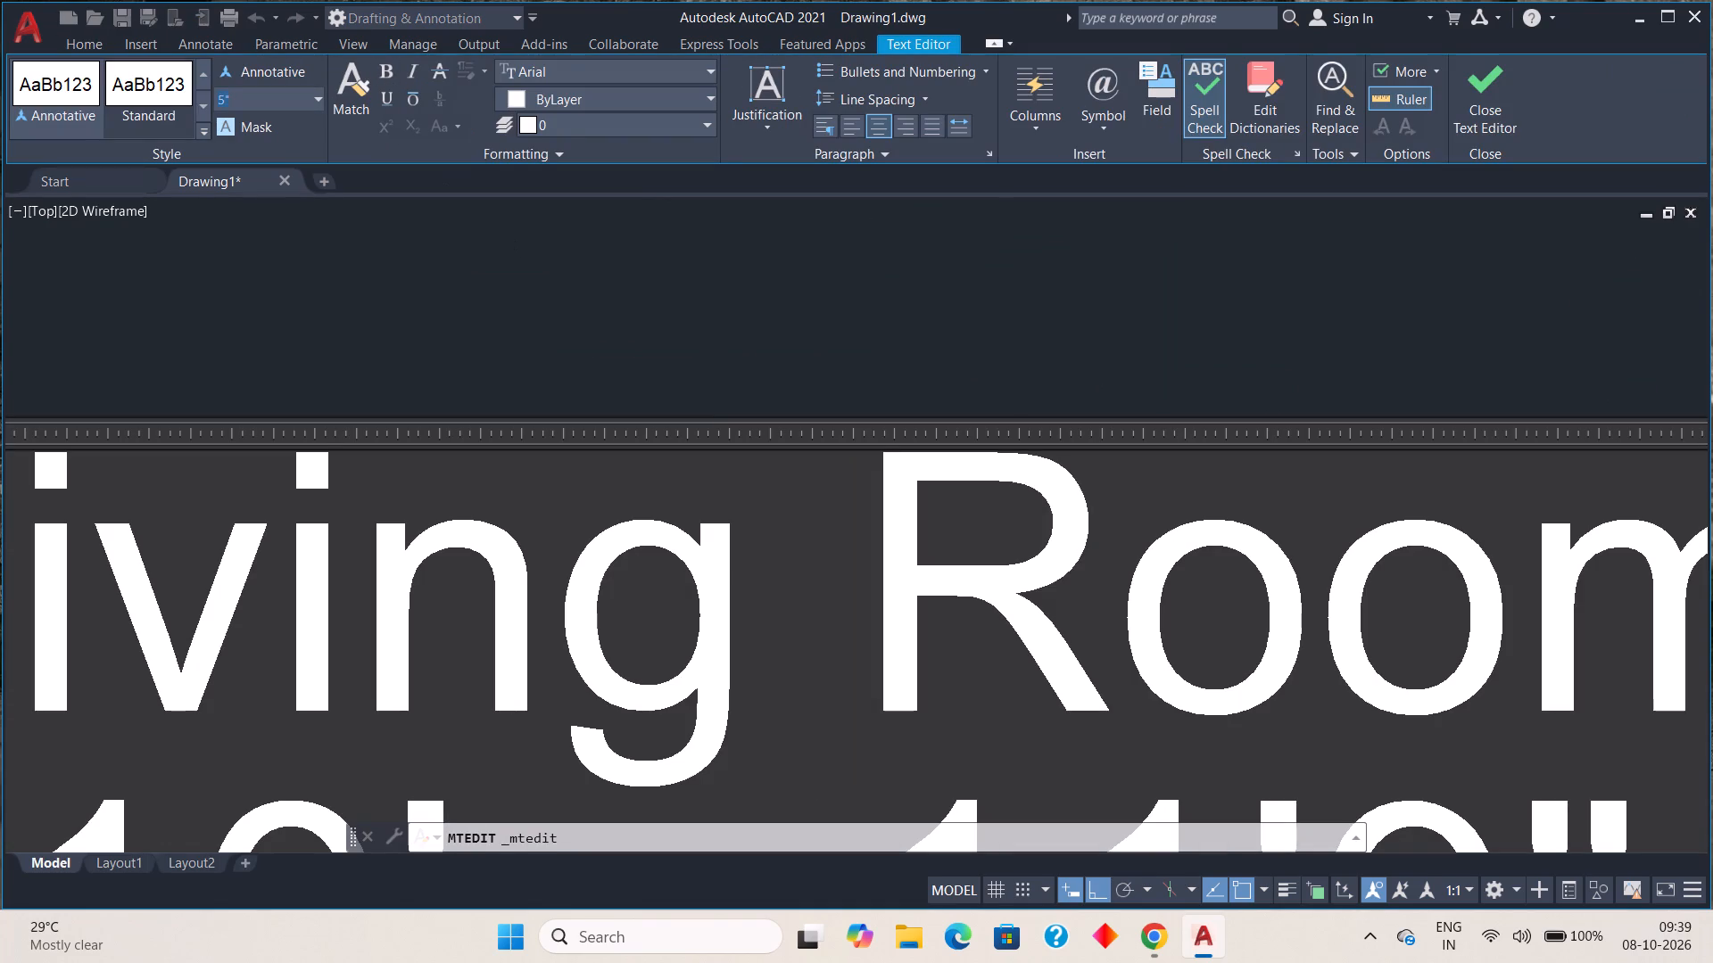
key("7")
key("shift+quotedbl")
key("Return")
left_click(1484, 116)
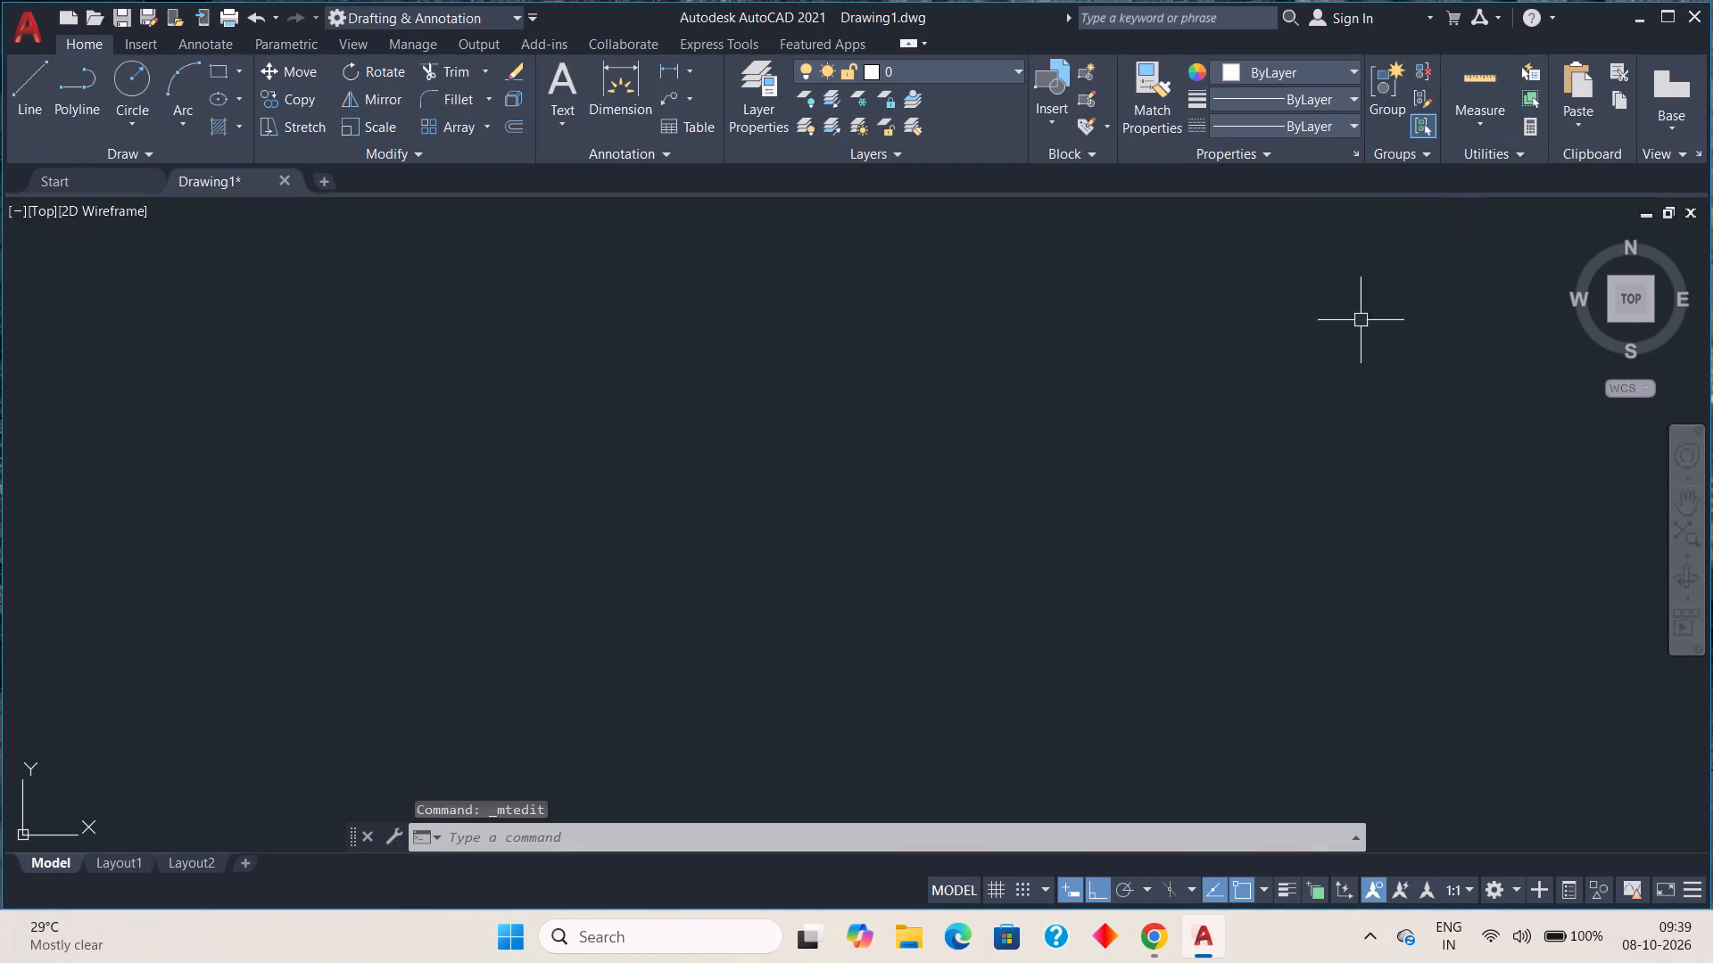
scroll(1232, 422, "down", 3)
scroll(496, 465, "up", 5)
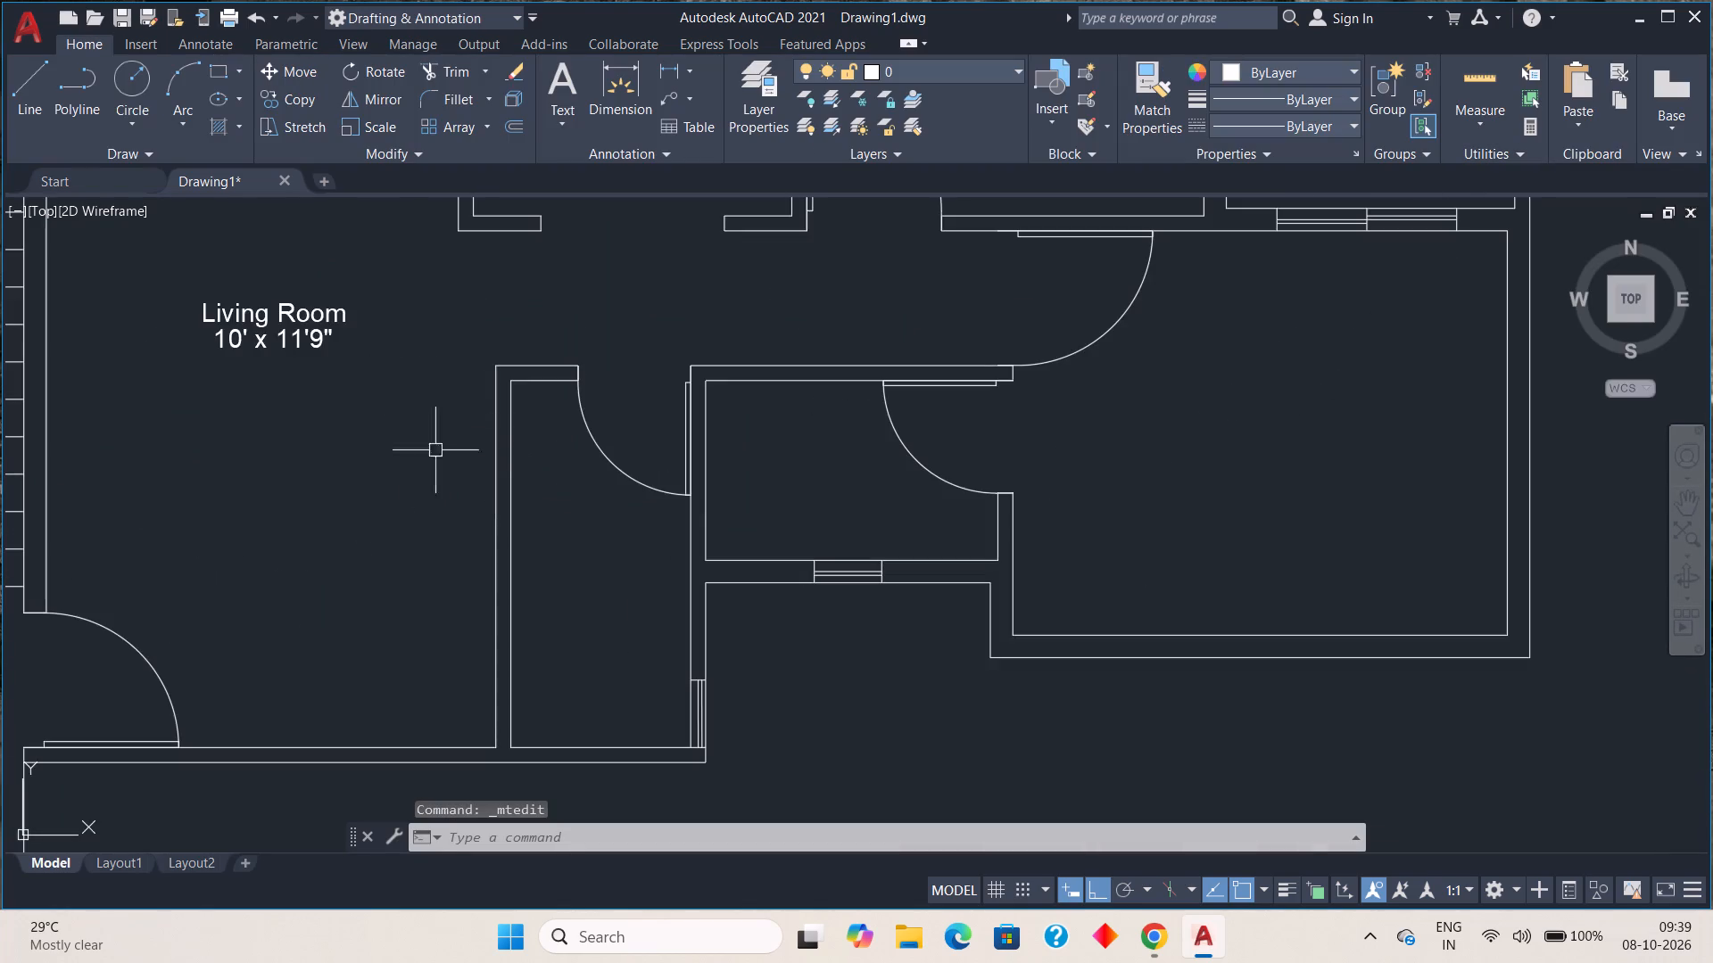
Set the text height of both Living Room label lines to 7" and finish editing the text.
middle_click_drag(437, 441, 758, 478)
double_click(613, 350)
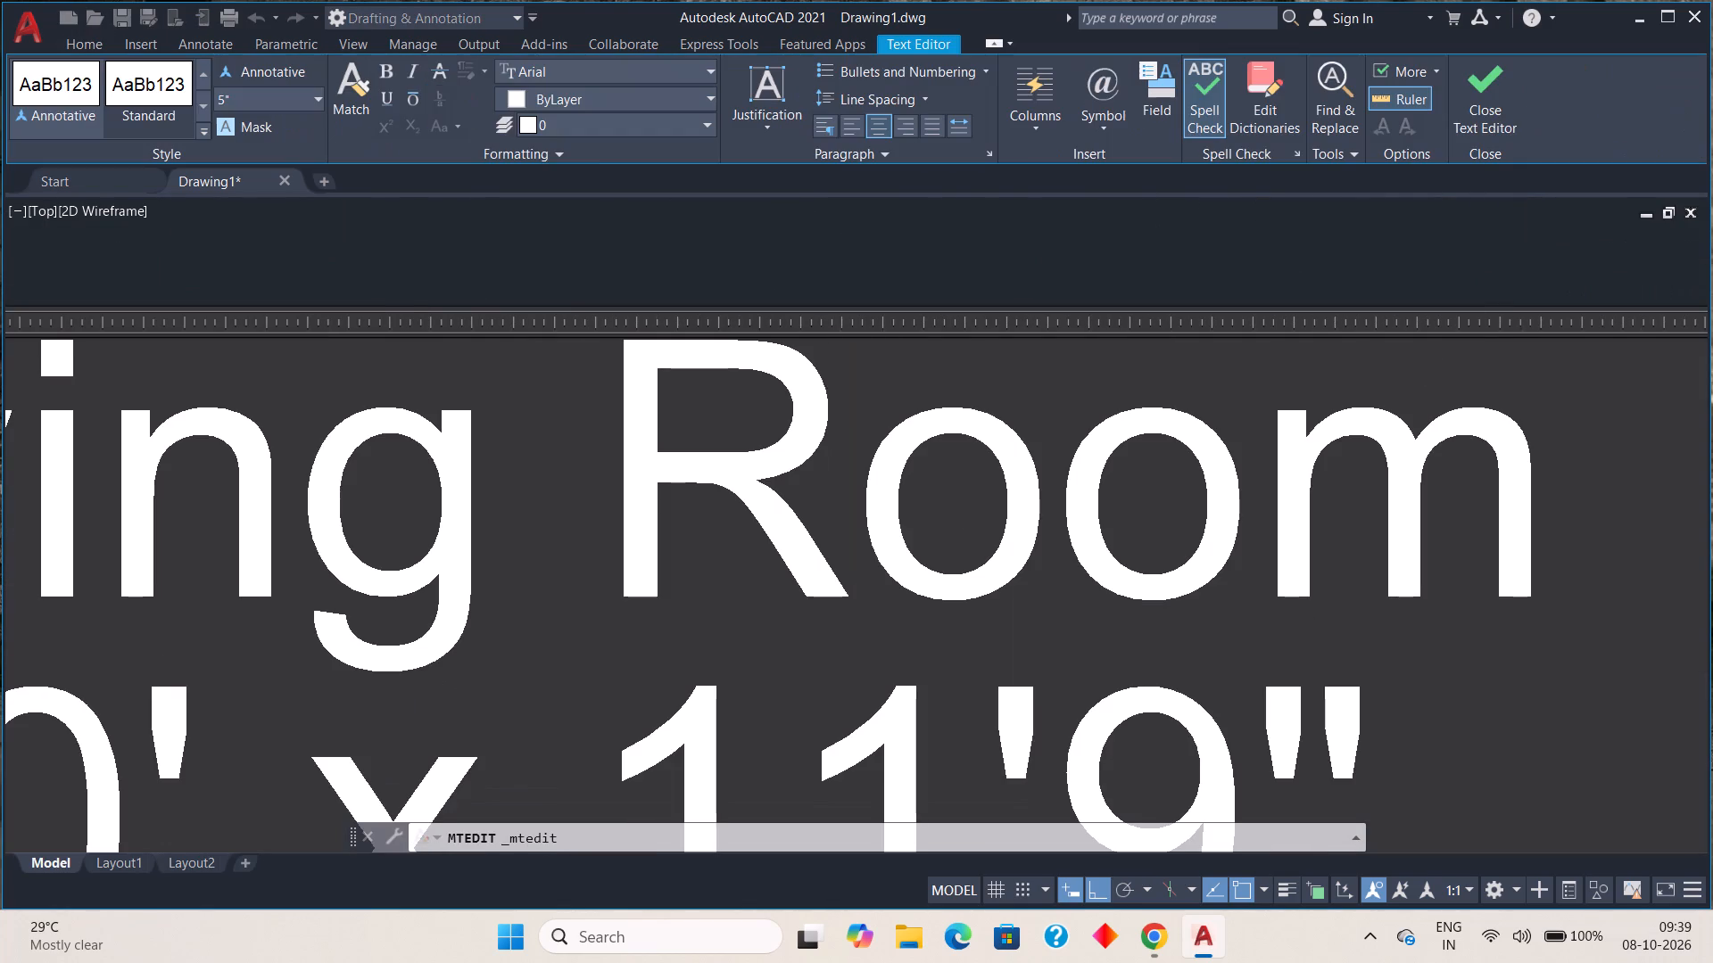
left_click(278, 96)
scroll(285, 112, "down", 3)
key("Escape")
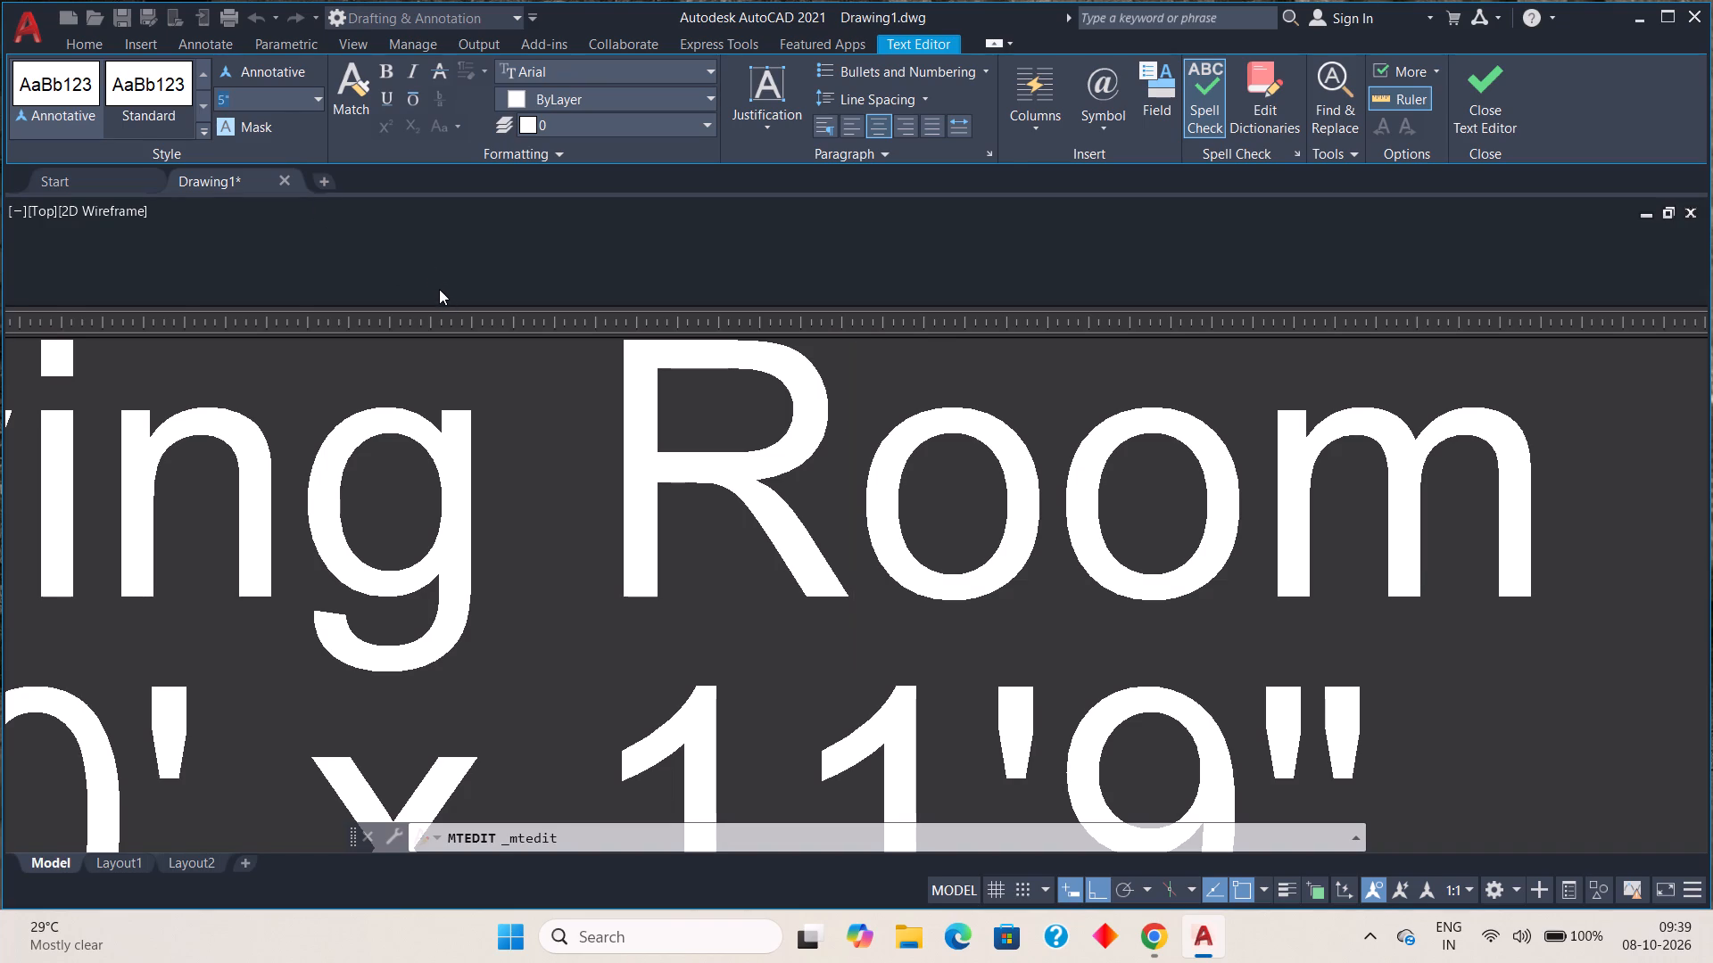
scroll(459, 329, "down", 1)
scroll(895, 268, "down", 1)
middle_click_drag(811, 356, 940, 411)
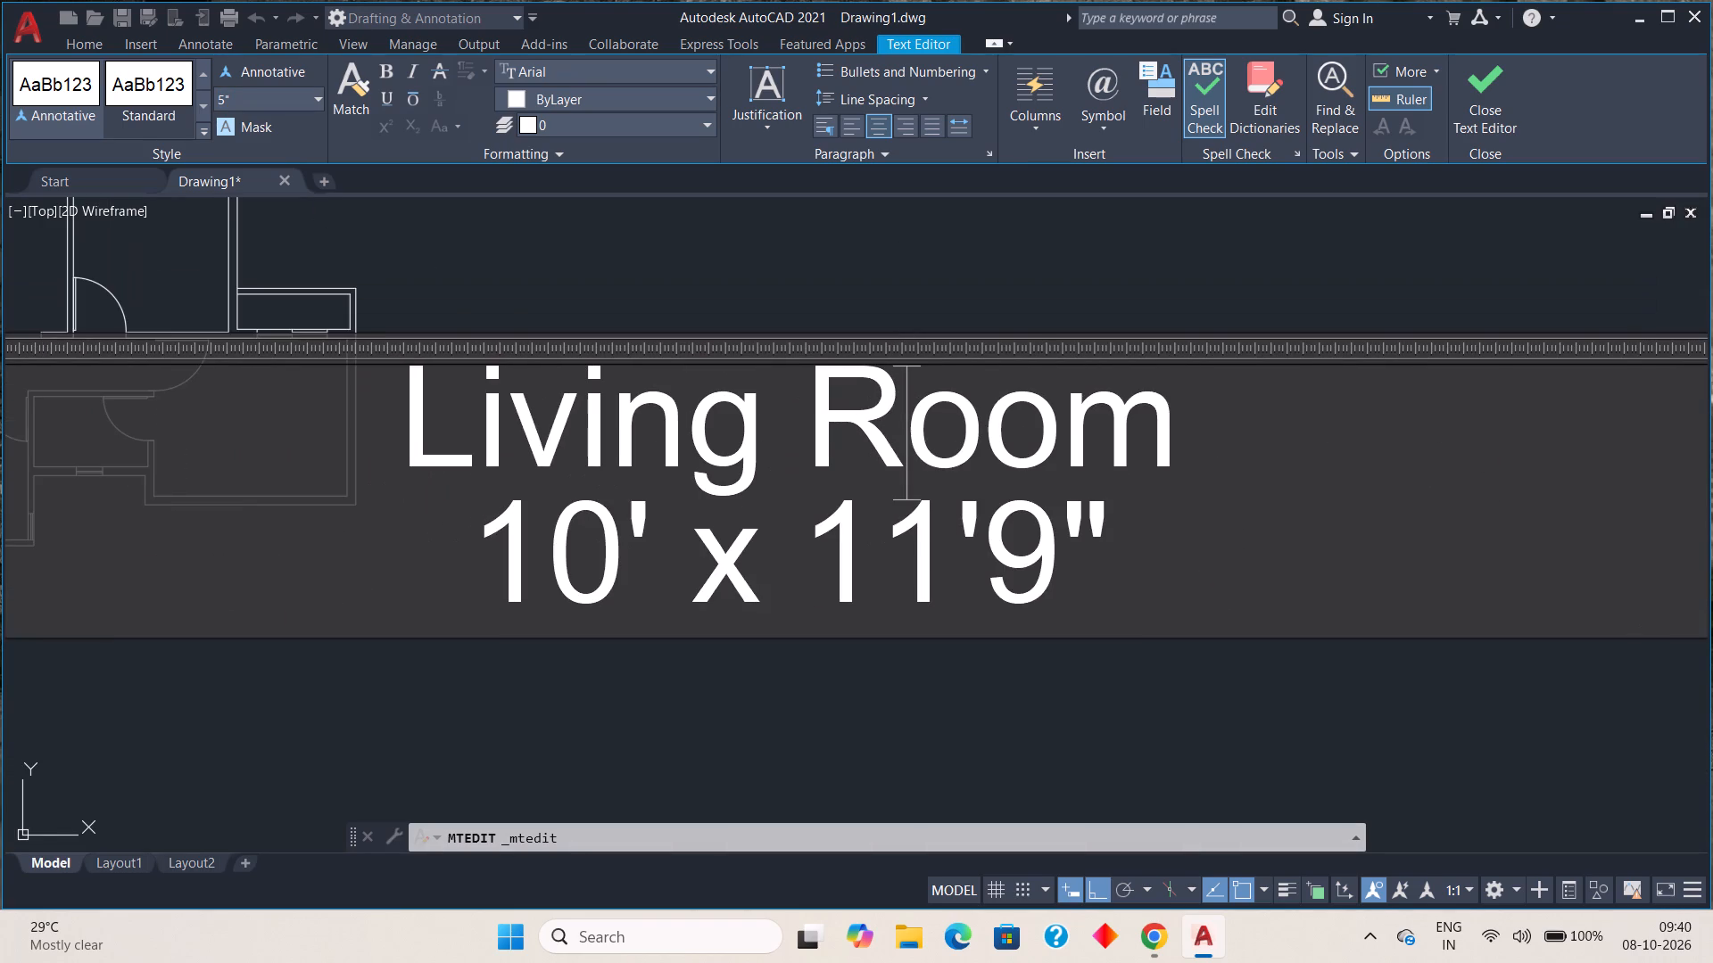
left_click_drag(1141, 525, 368, 334)
left_click(279, 84)
left_click(279, 94)
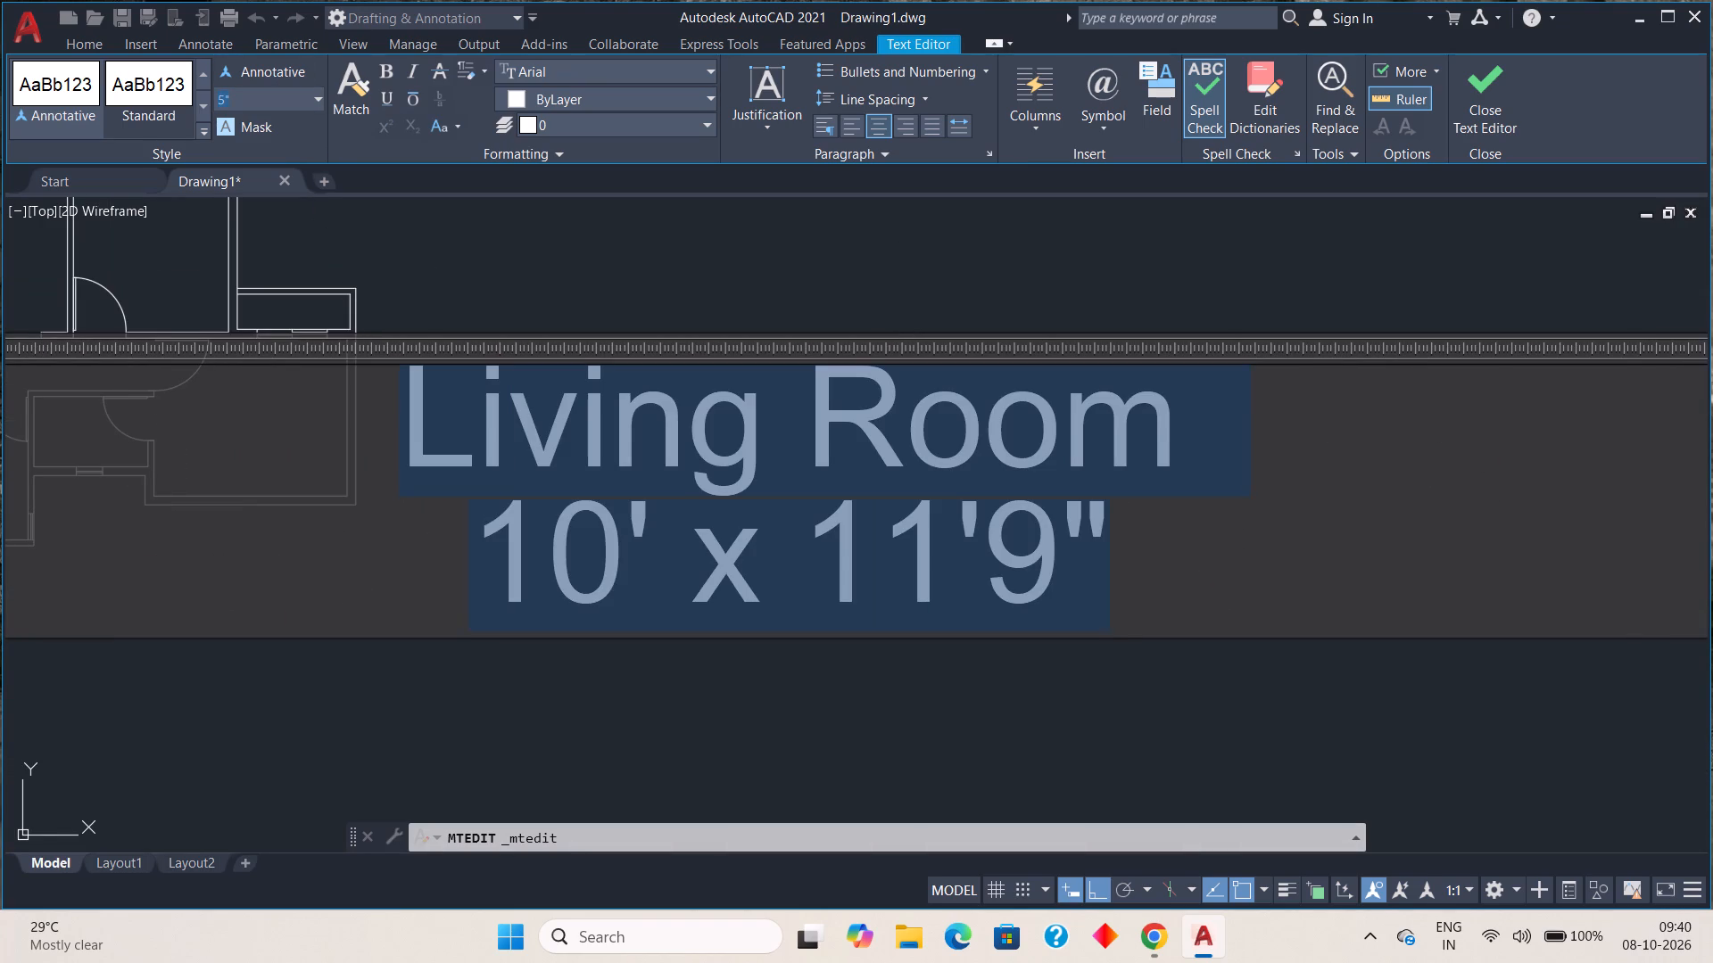
key("7")
key("shift+quotedbl")
key("Return")
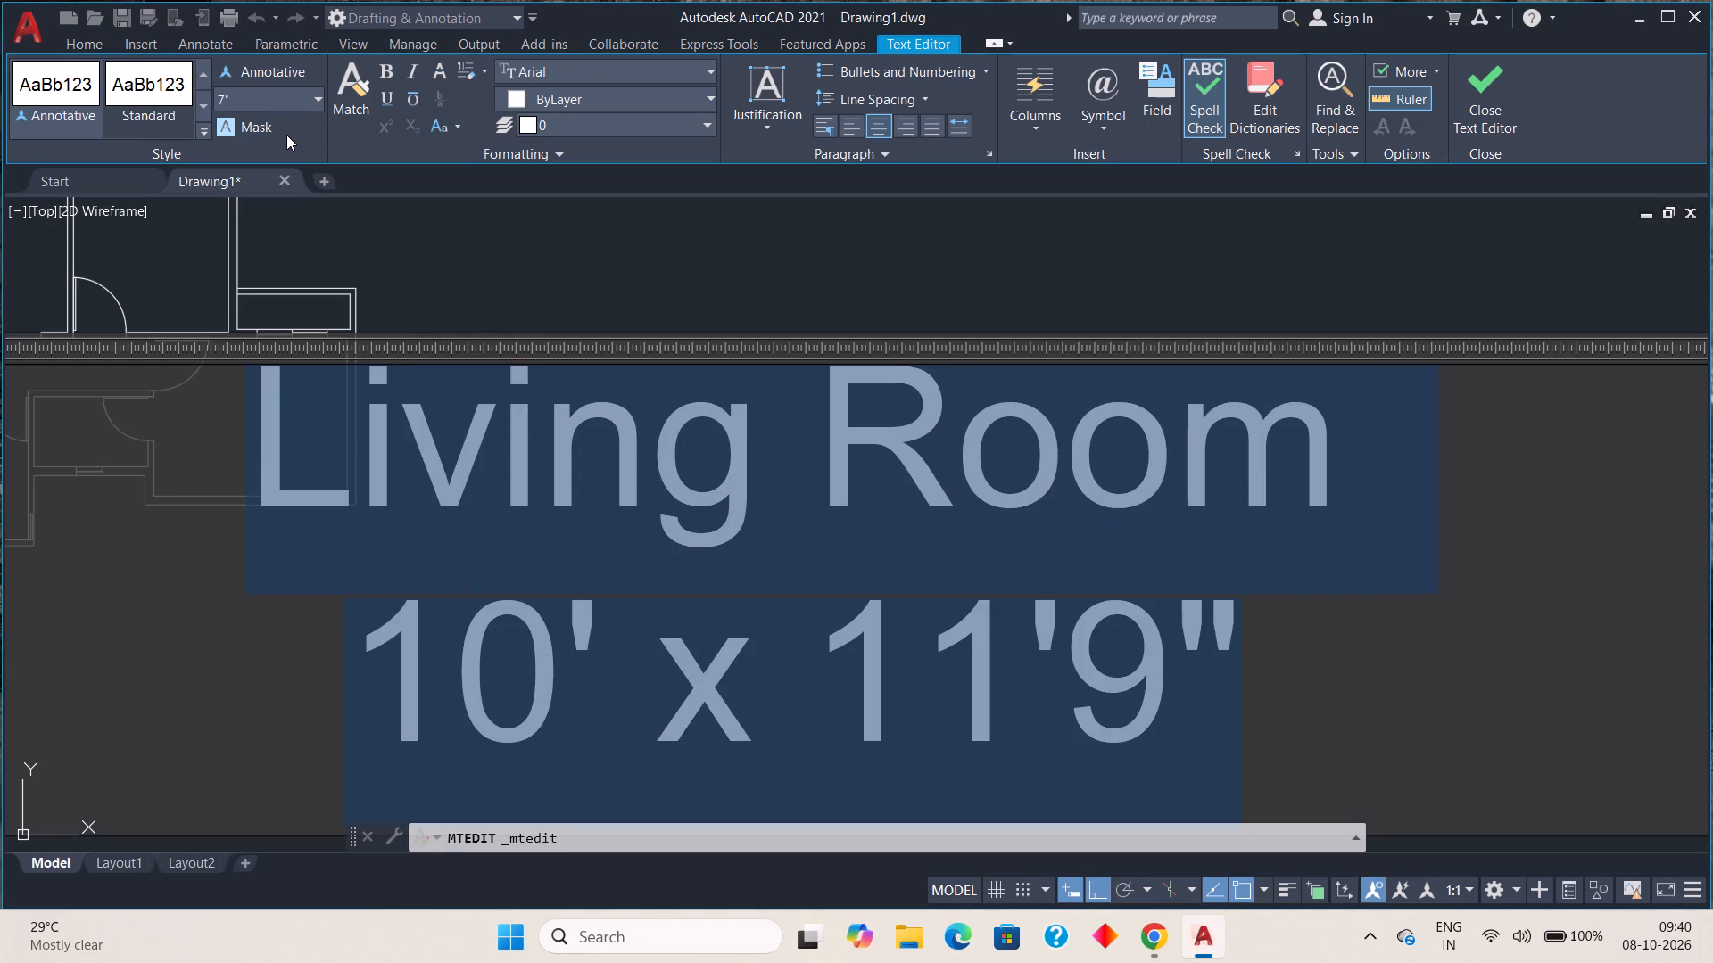
left_click(1492, 100)
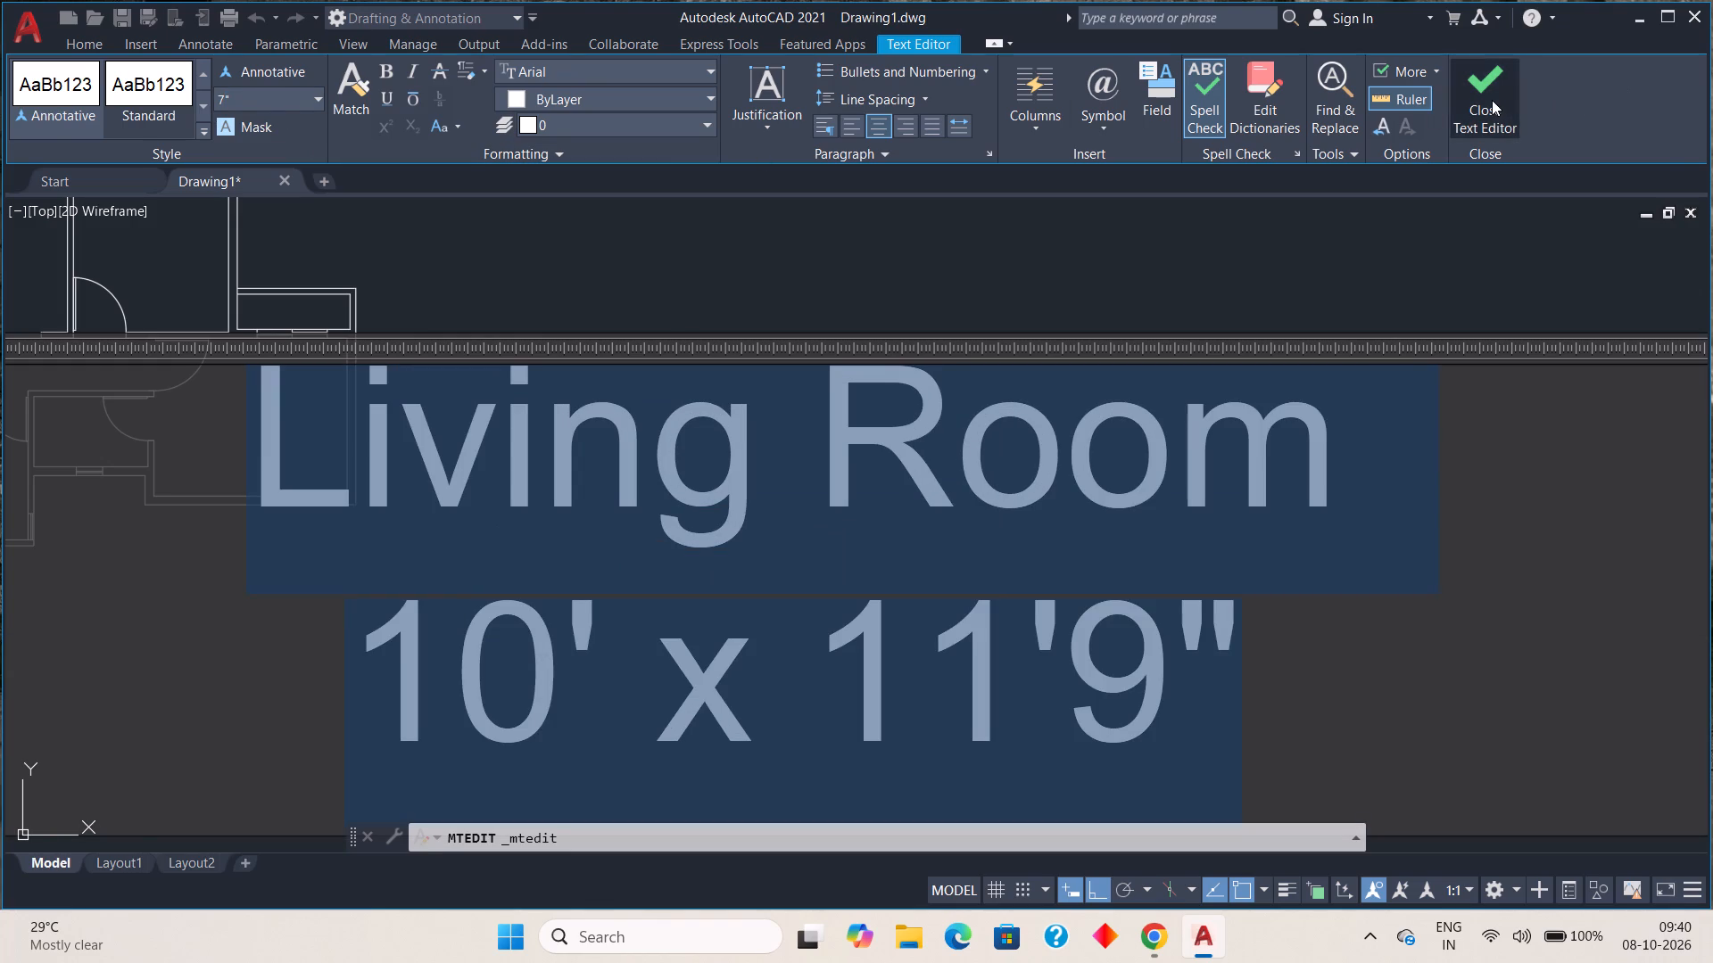
Move the enlarged Living Room label straight down by about 8" within the living room.
scroll(1044, 345, "down", 1)
middle_click_drag(436, 424, 871, 434)
scroll(769, 376, "up", 2)
middle_click_drag(741, 390, 773, 426)
left_click(732, 409)
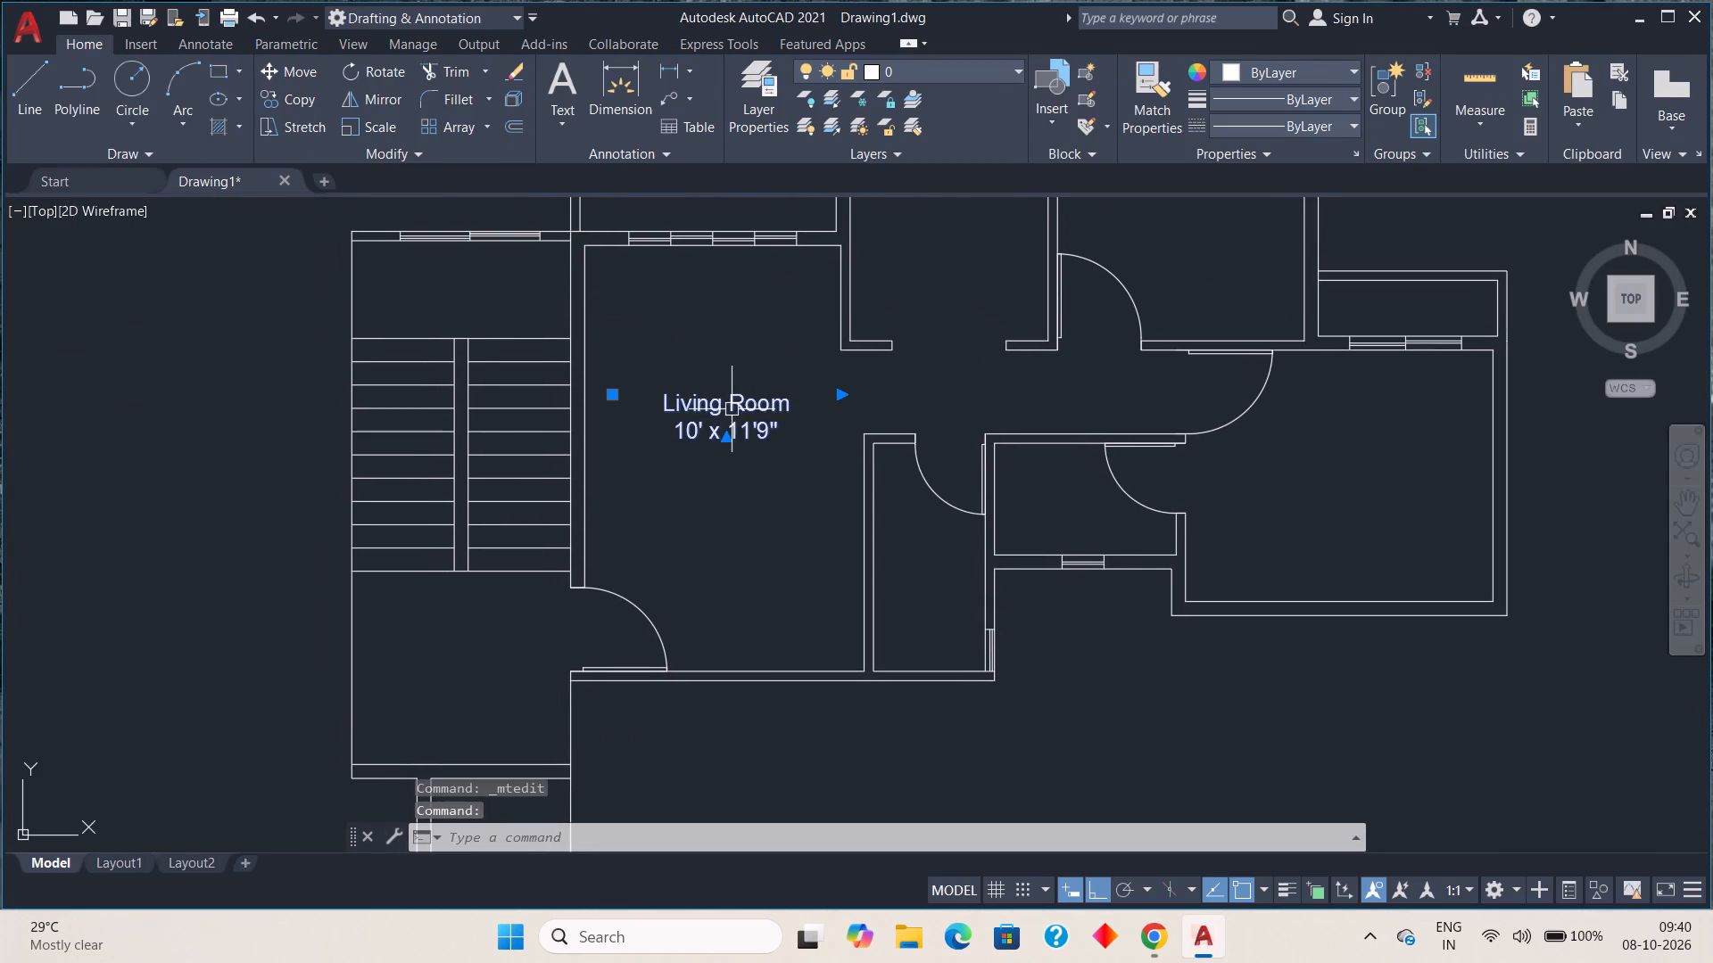
left_click(611, 395)
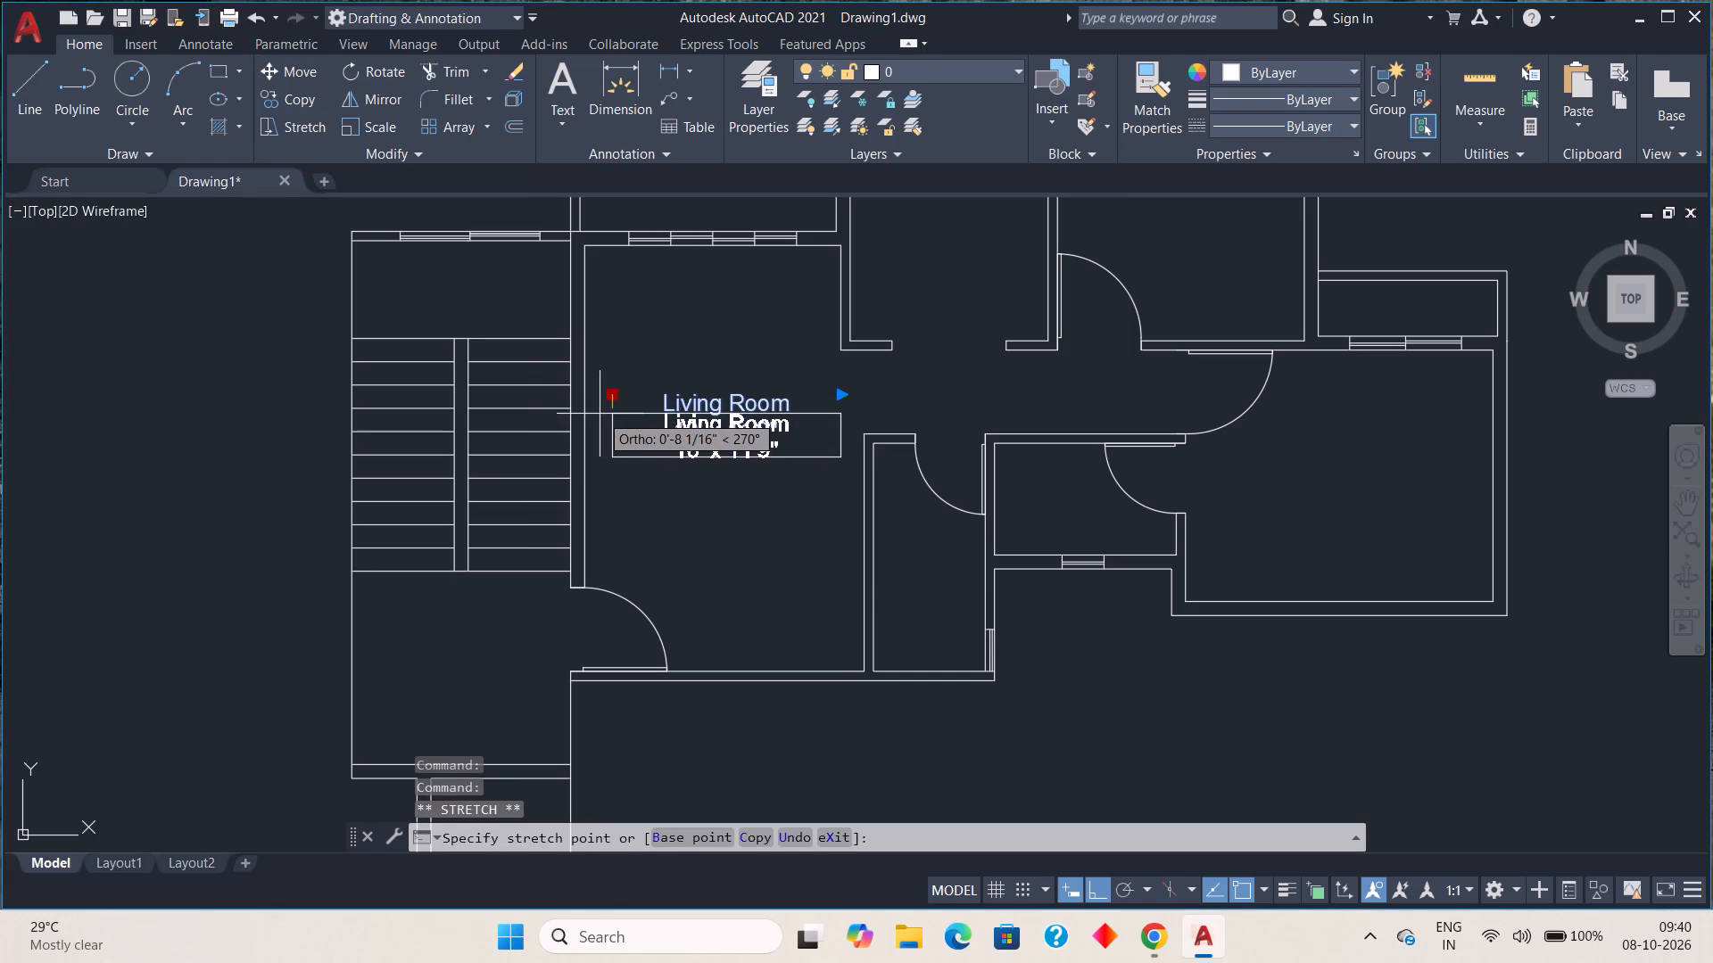
left_click(609, 415)
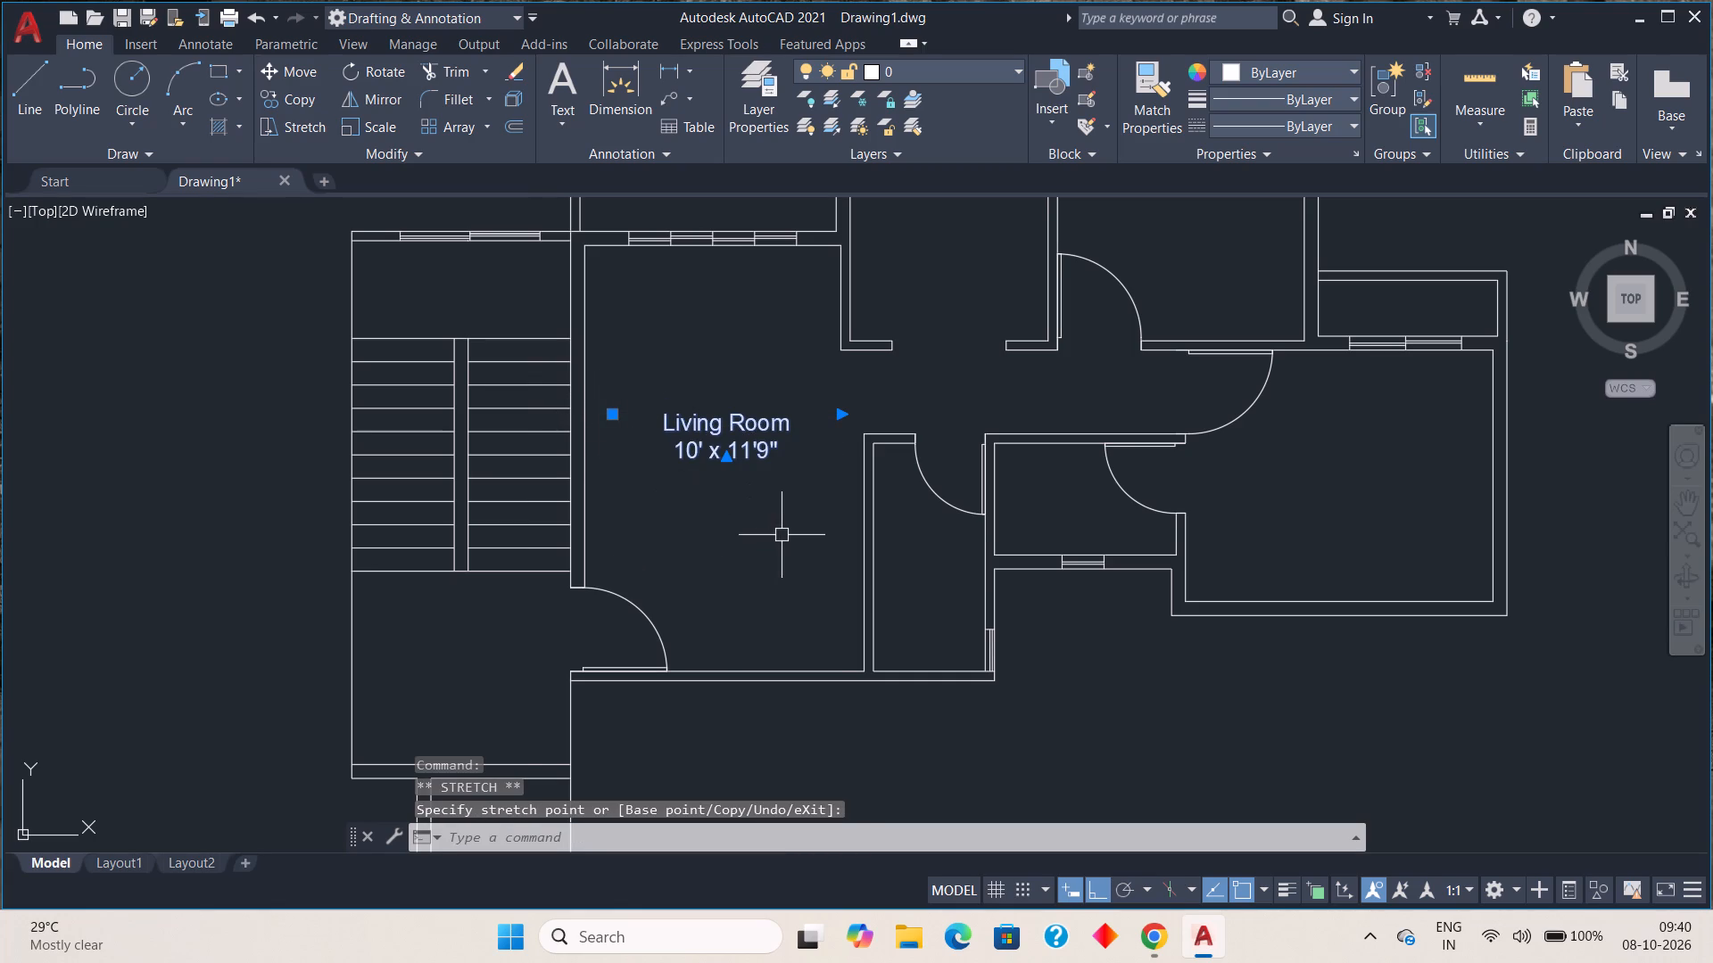
key("Escape")
With Ortho mode off, copy the Living Room label to the north end of the living room, just below its window.
scroll(752, 492, "down", 1)
middle_click_drag(750, 500, 750, 522)
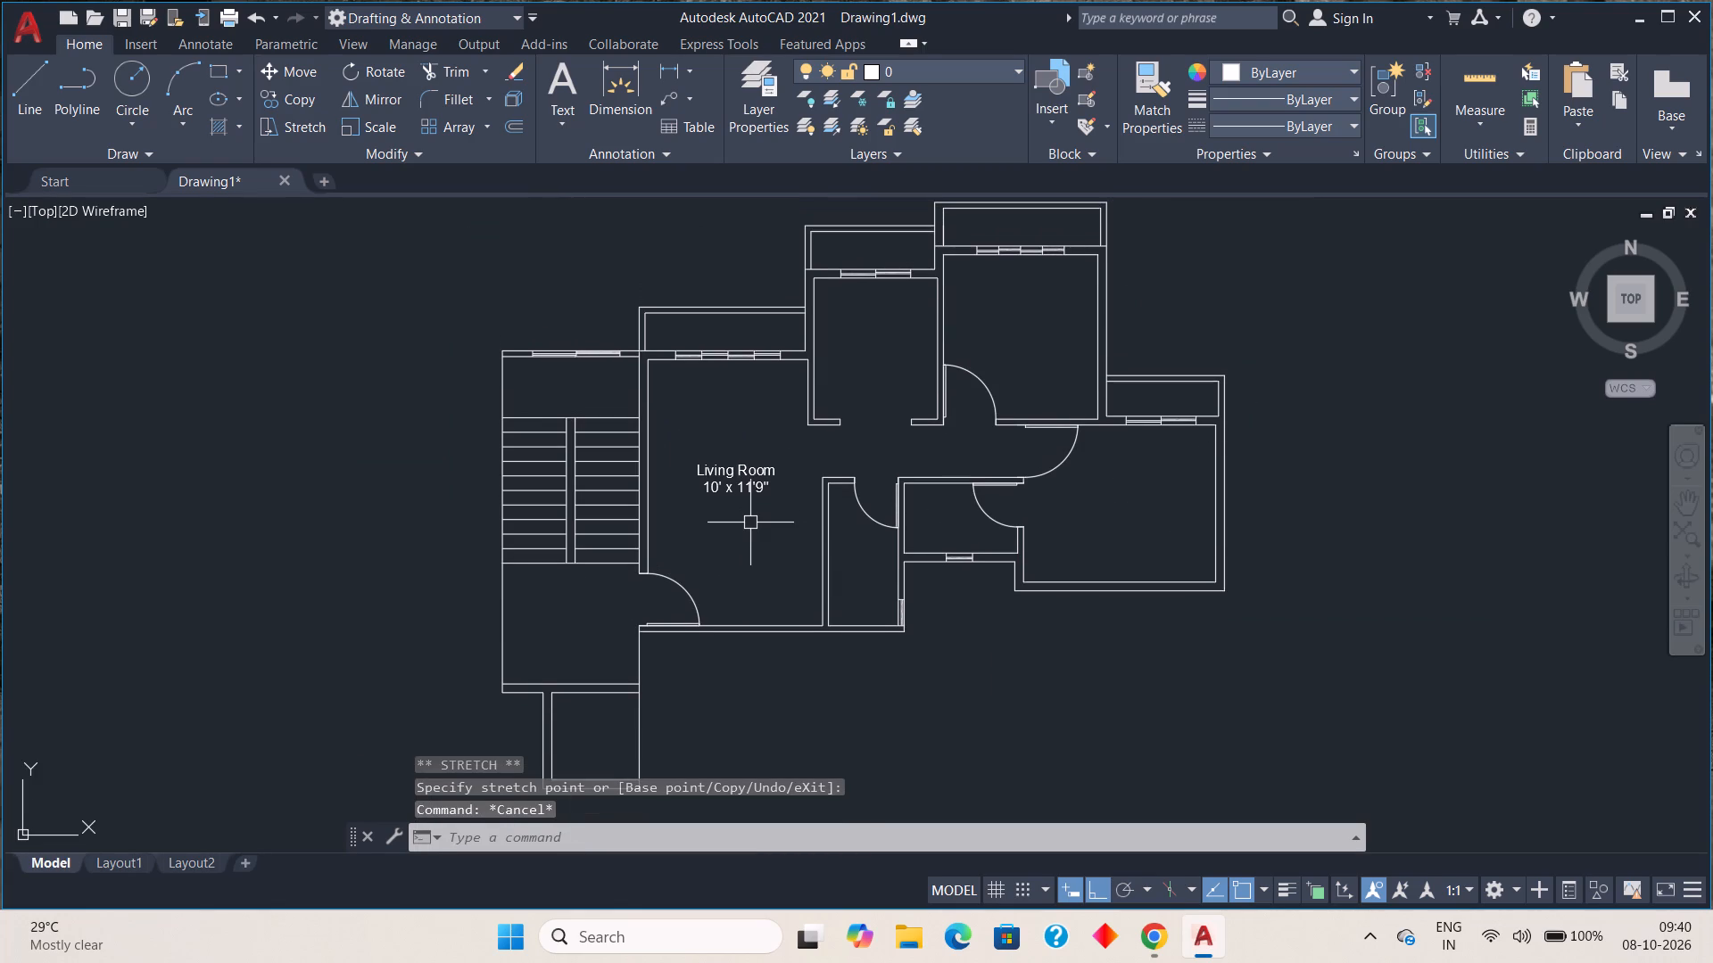
scroll(749, 517, "down", 1)
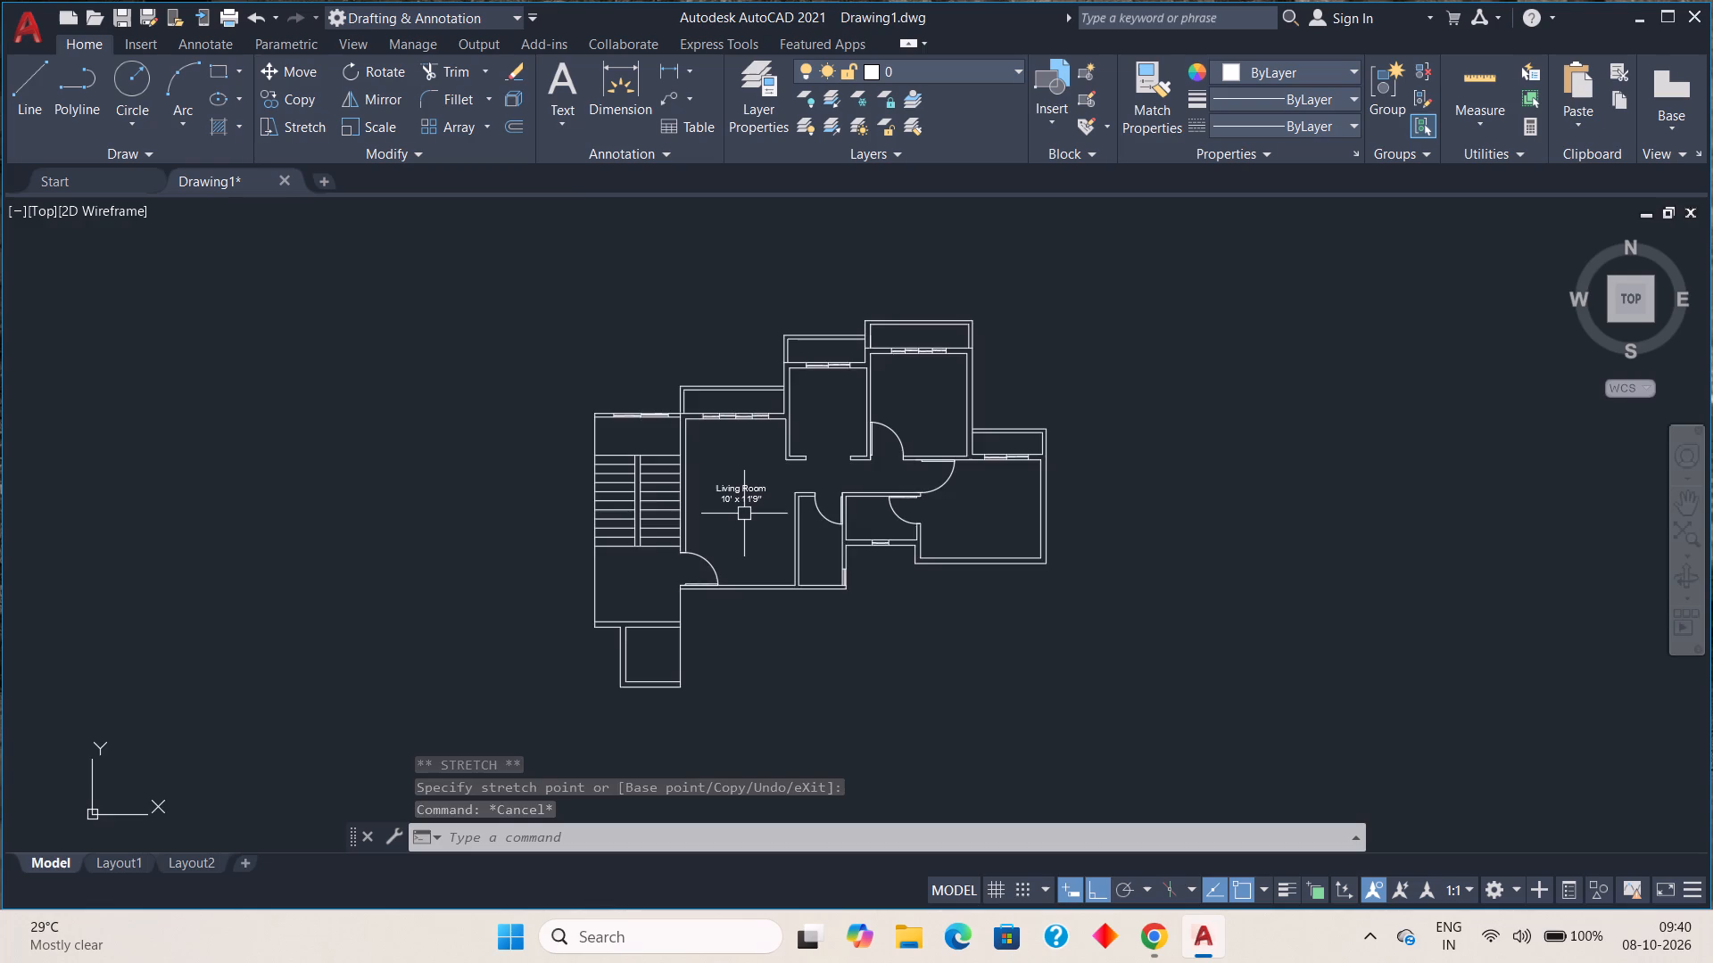
scroll(744, 514, "up", 2)
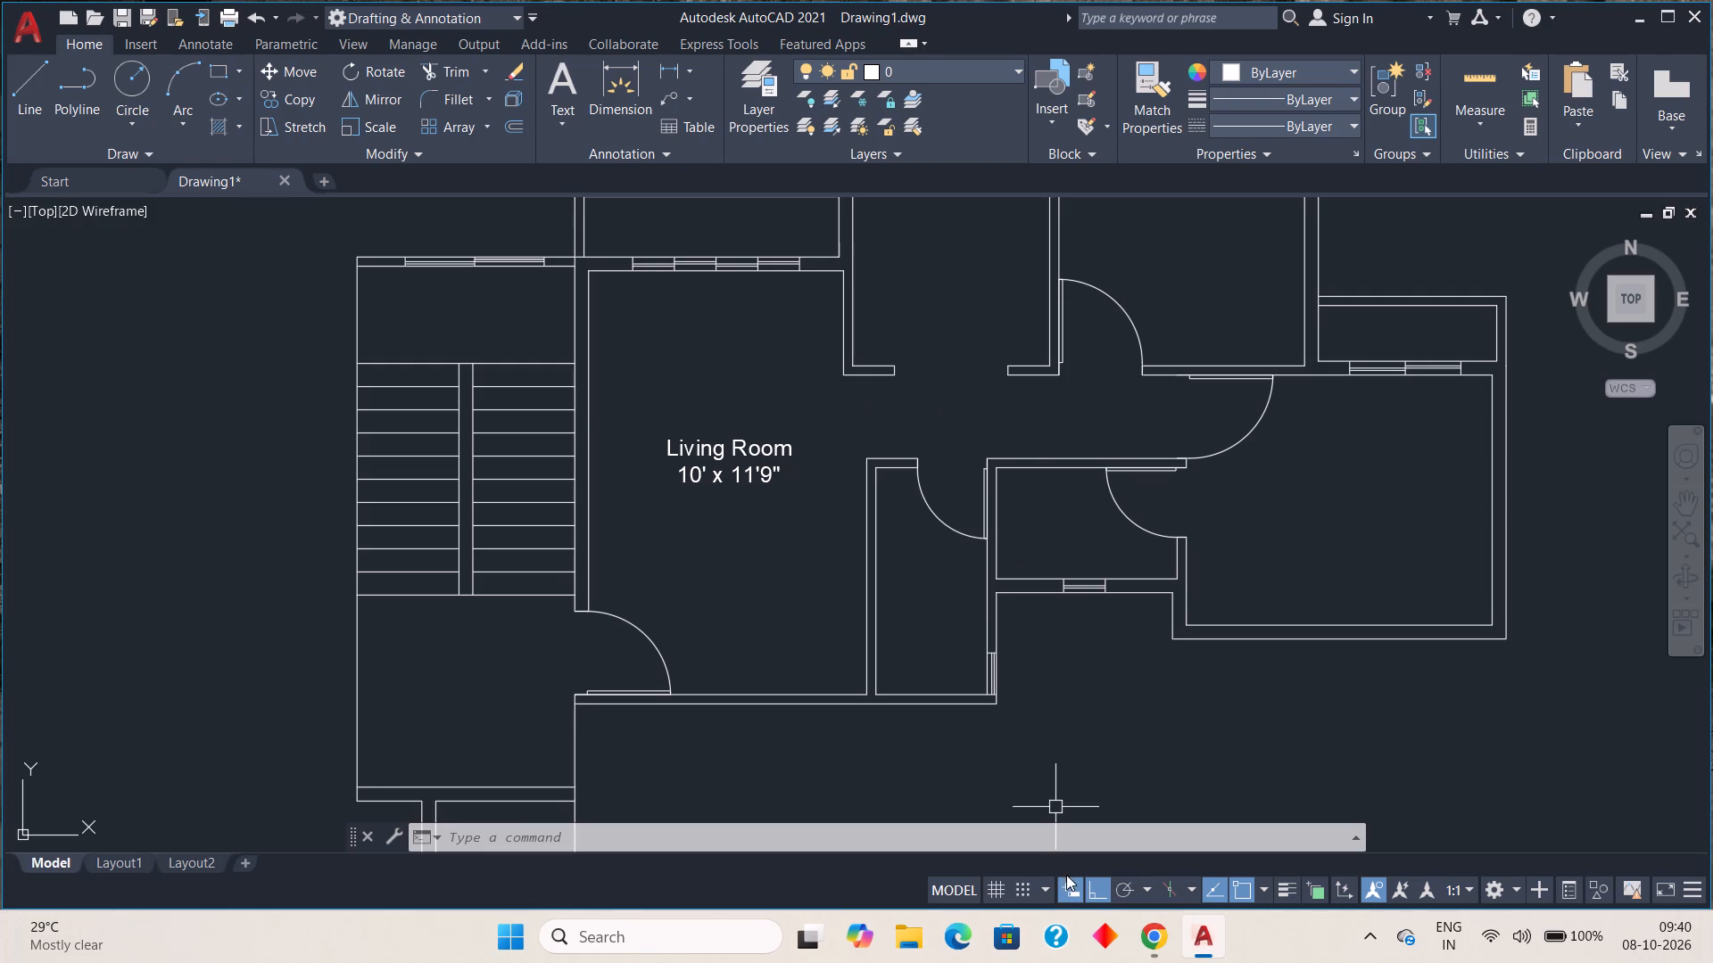
left_click(1096, 889)
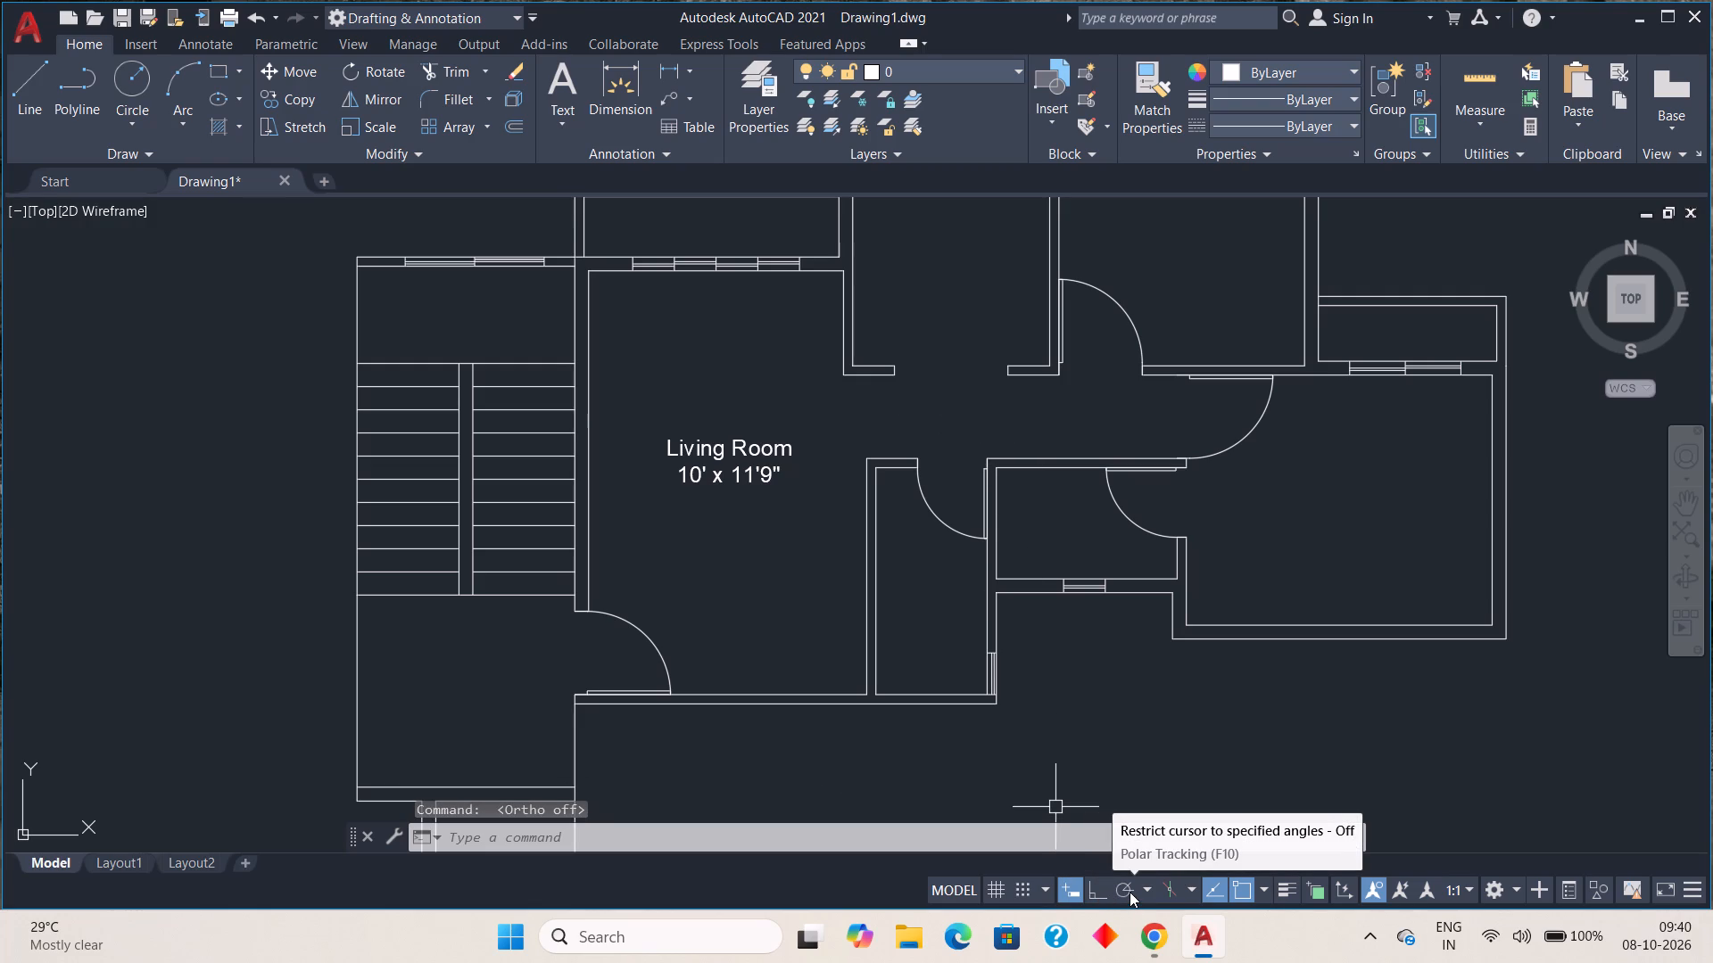
left_click(719, 463)
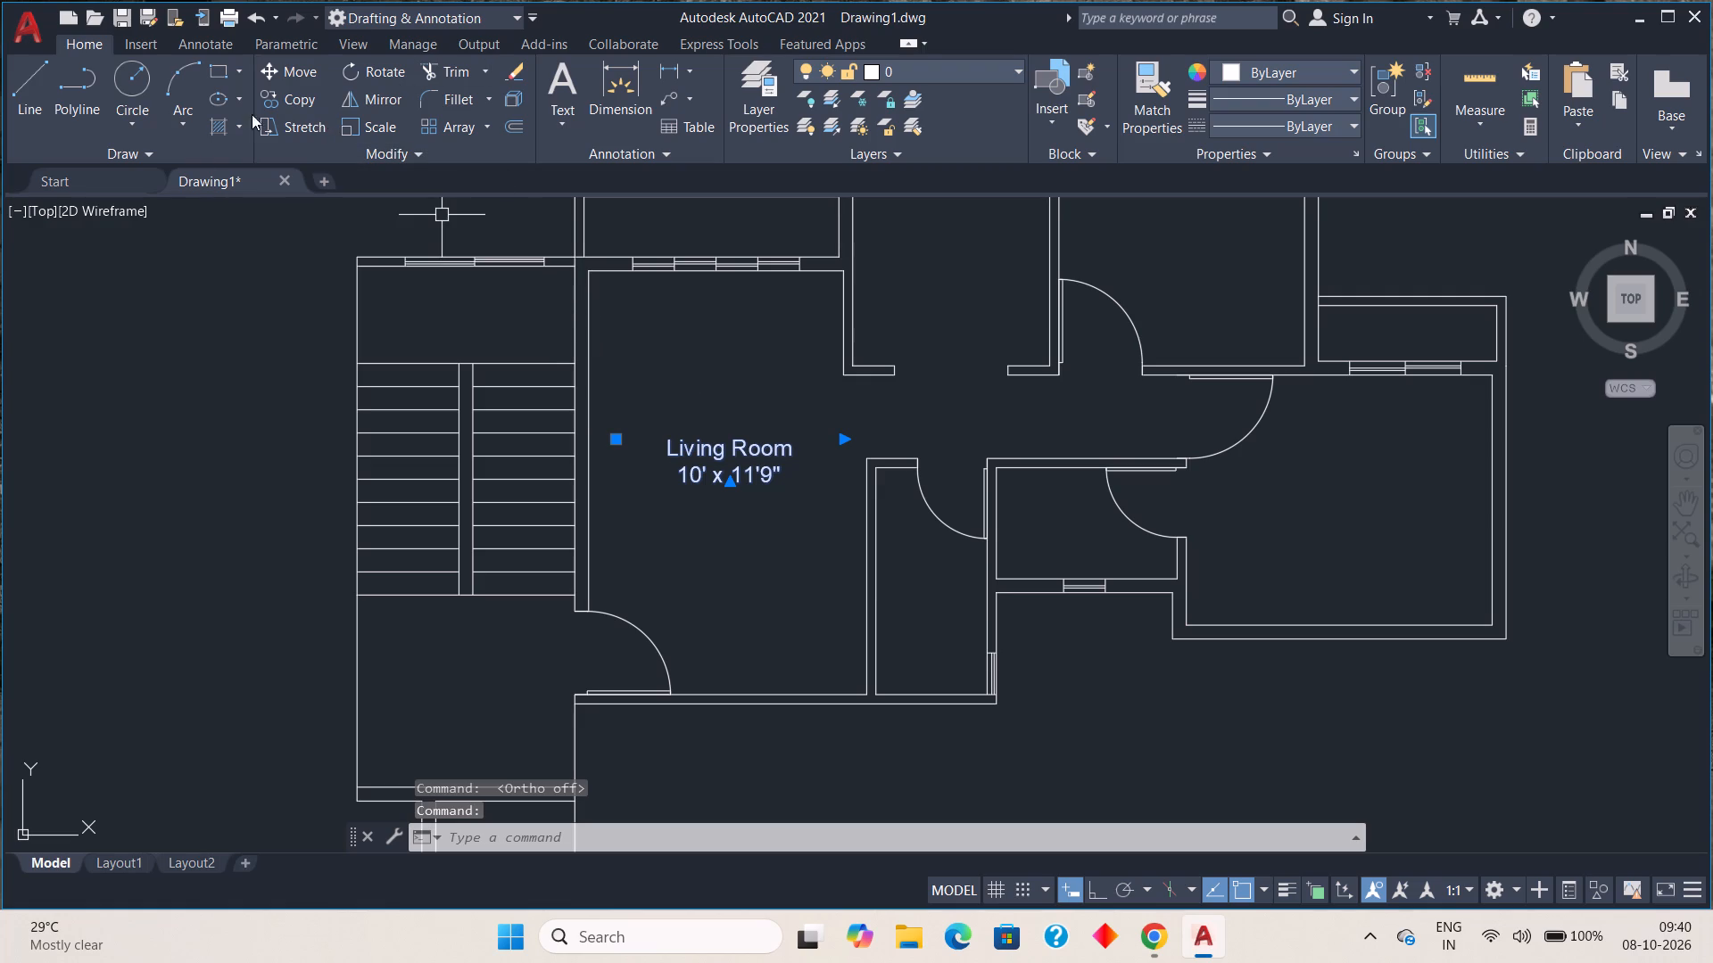
left_click(282, 89)
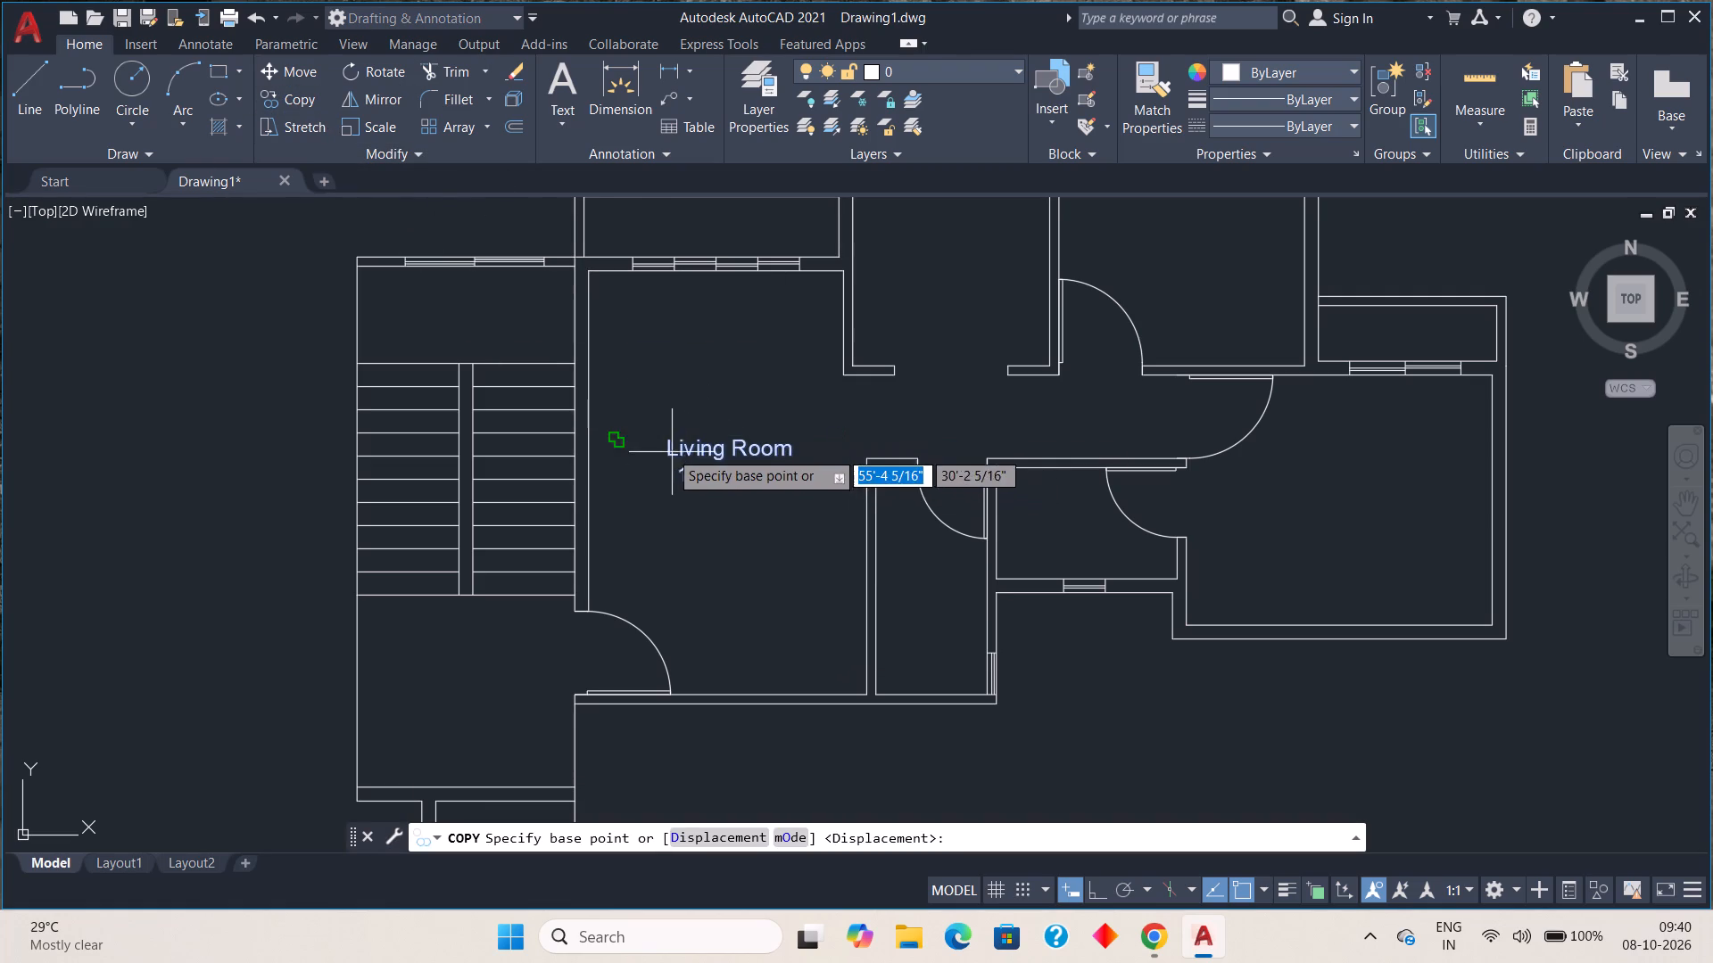
left_click(672, 446)
scroll(604, 321, "up", 1)
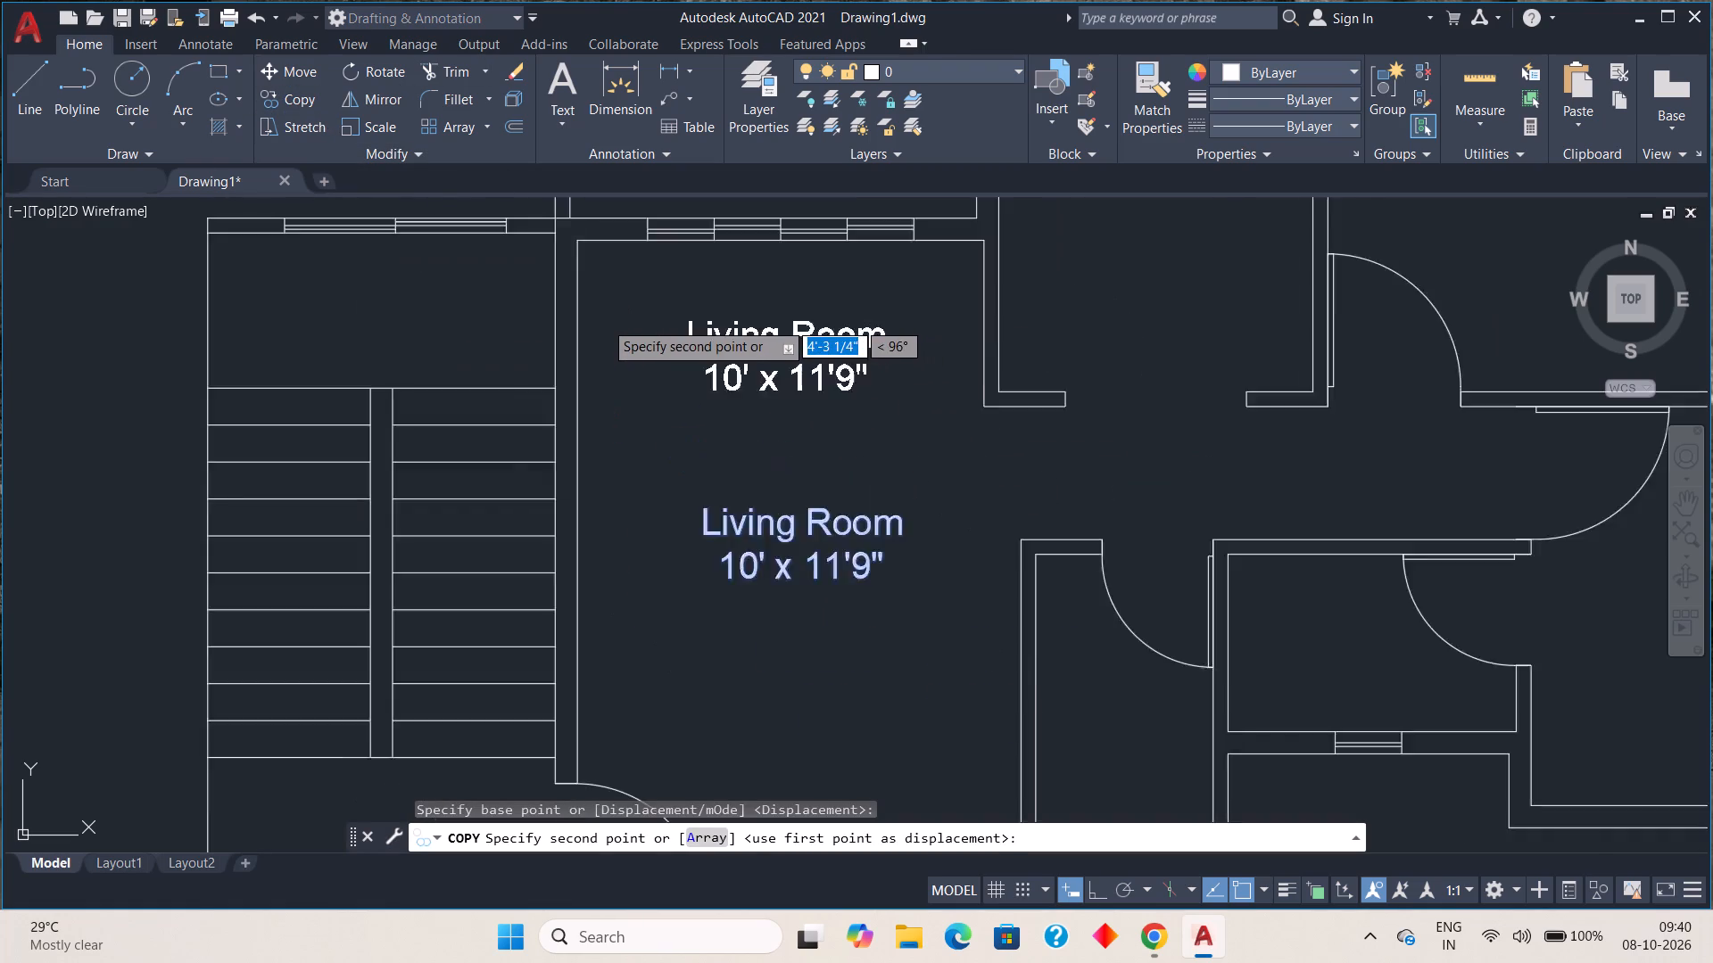
scroll(604, 321, "up", 1)
scroll(606, 319, "down", 2)
middle_click_drag(606, 331, 620, 432)
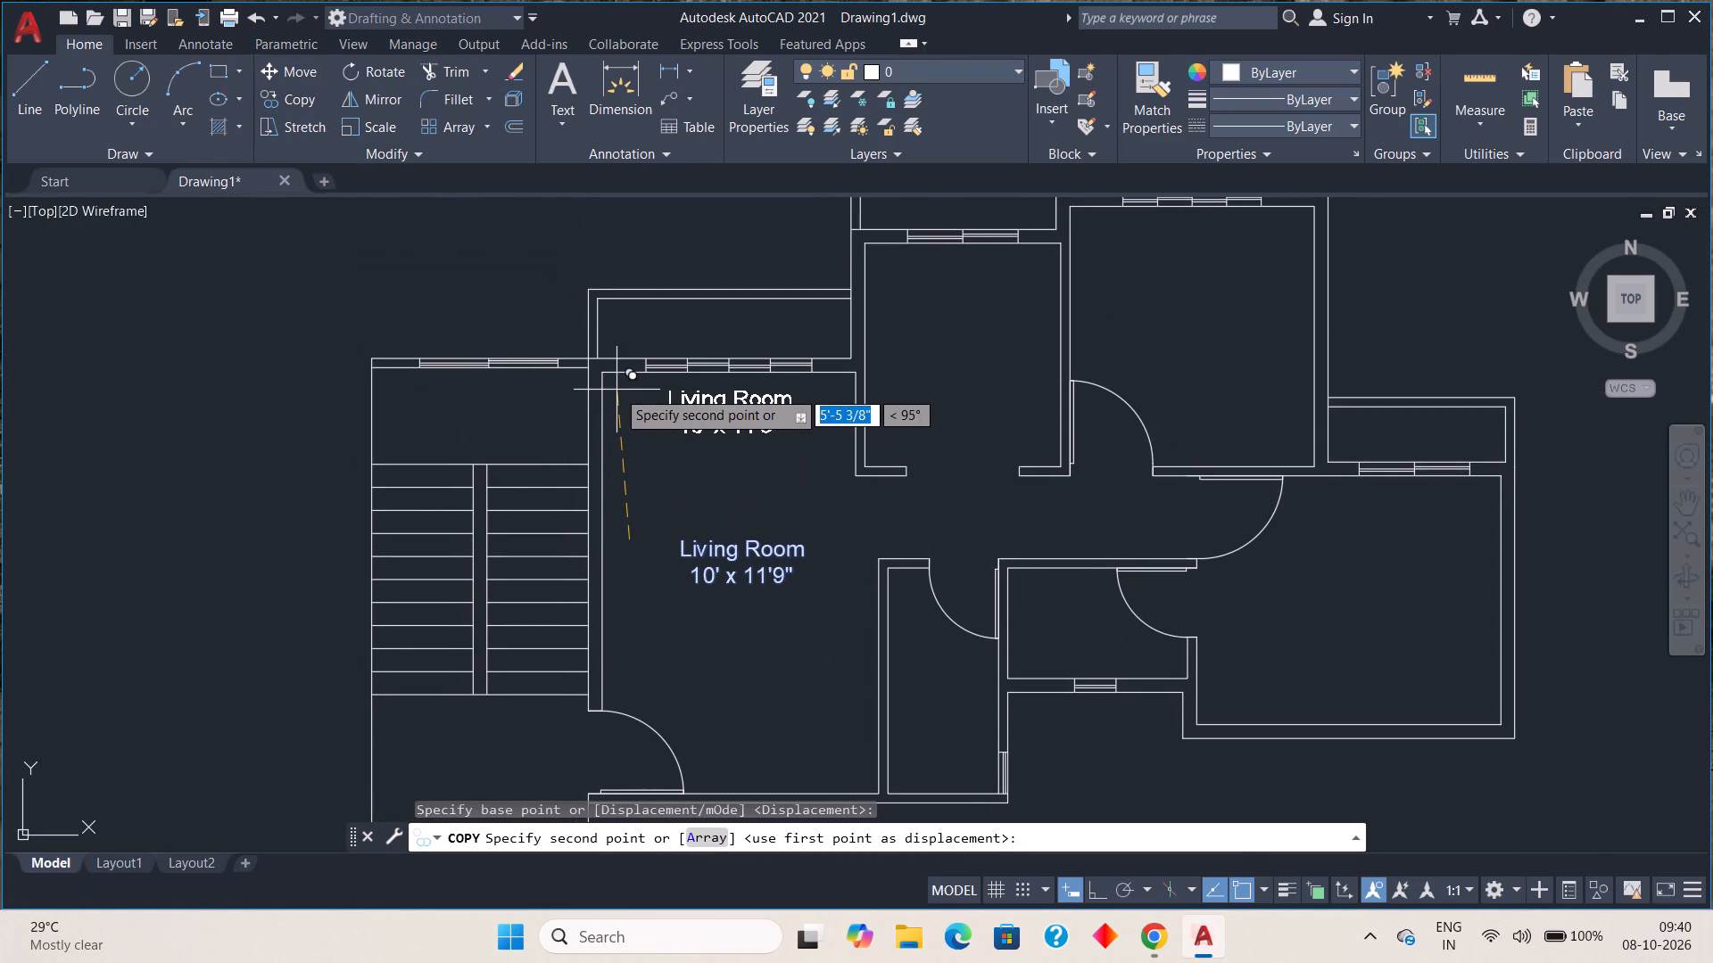
left_click(617, 389)
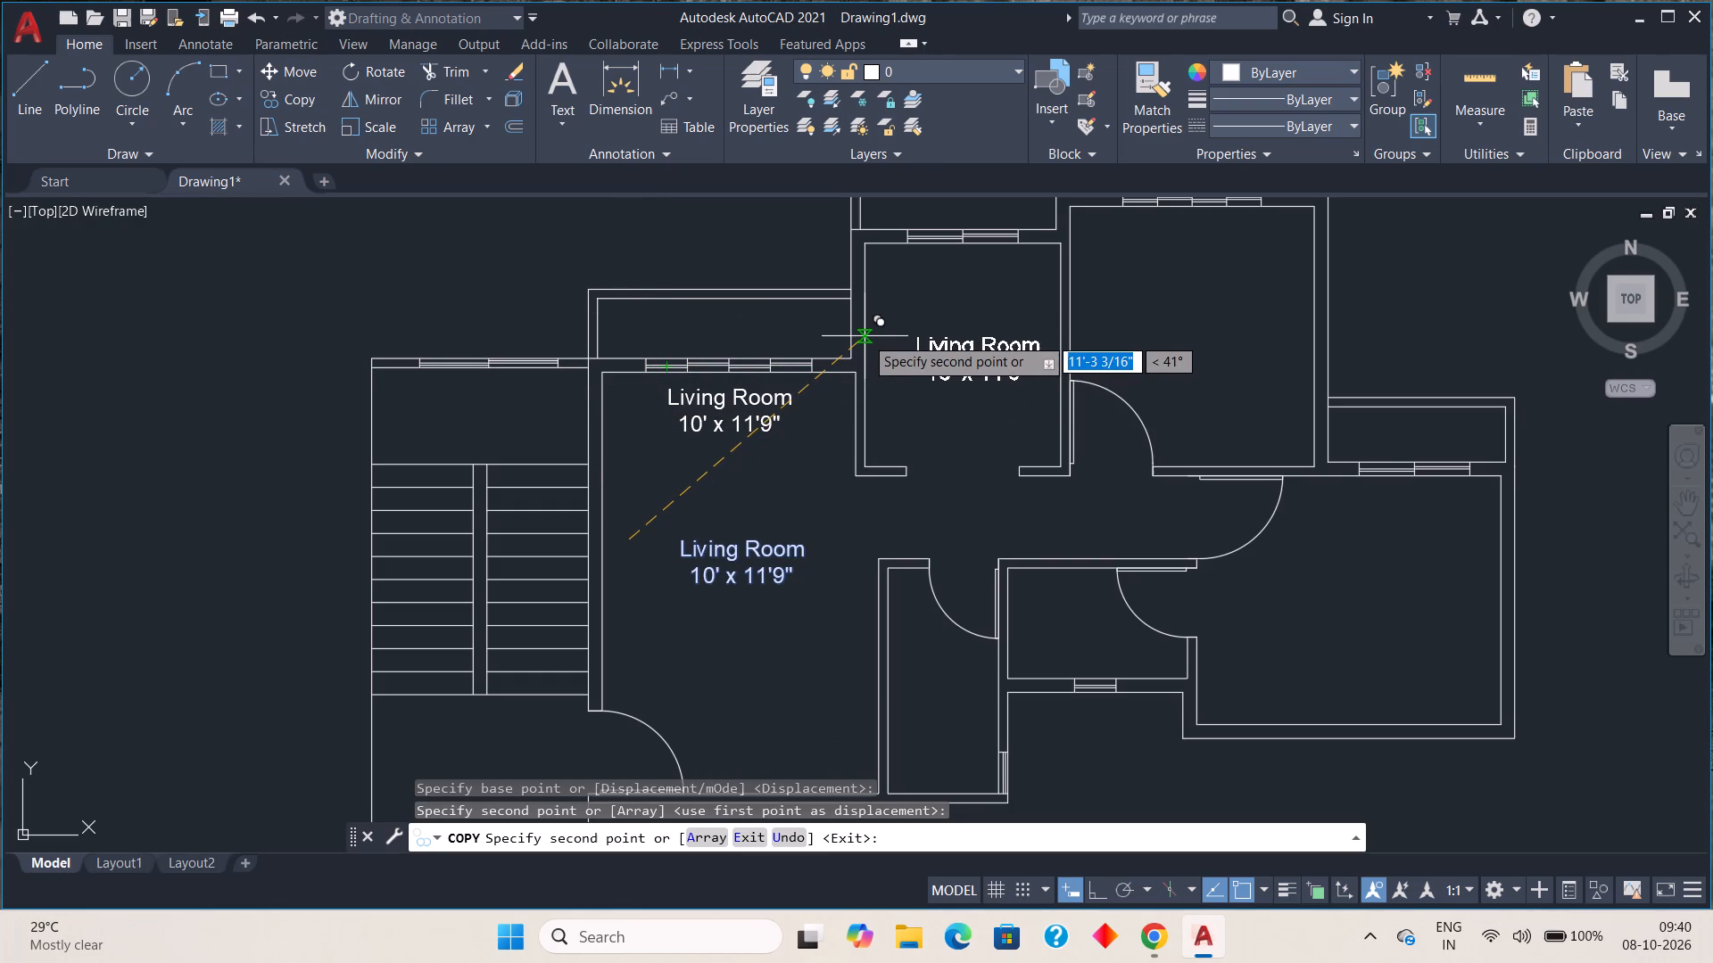
Place label copies in the narrow south room, the small room beside it, the east room, the northeast room and the north middle room.
left_click(832, 671)
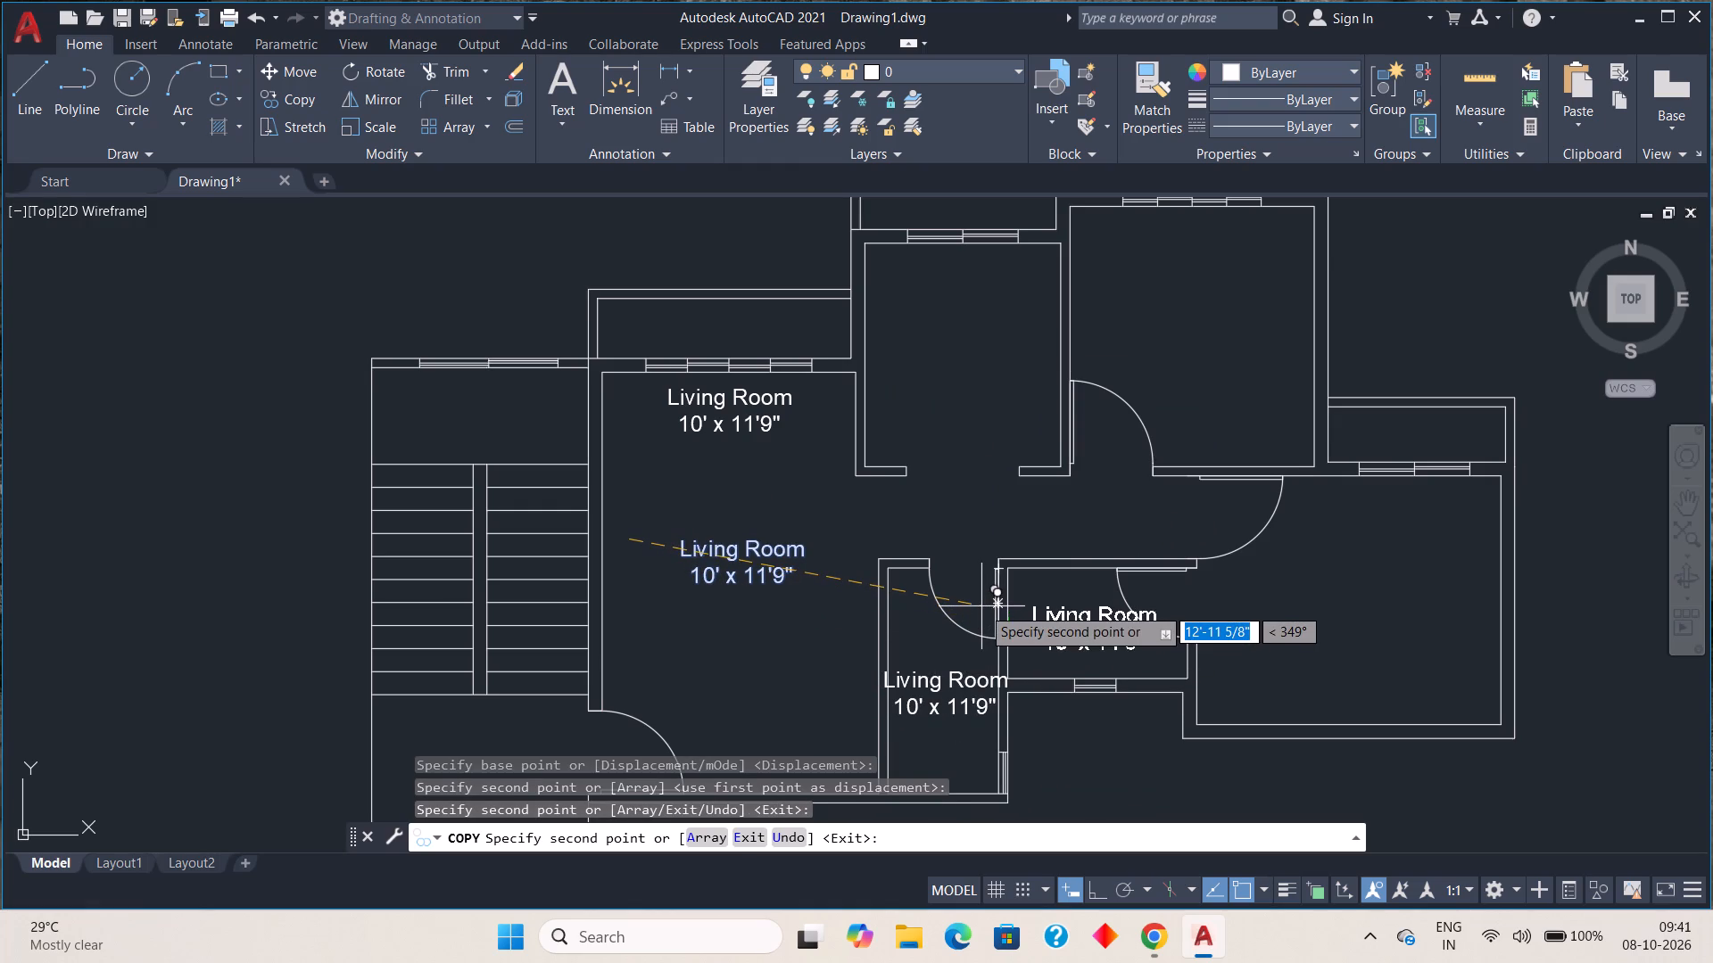
left_click(981, 606)
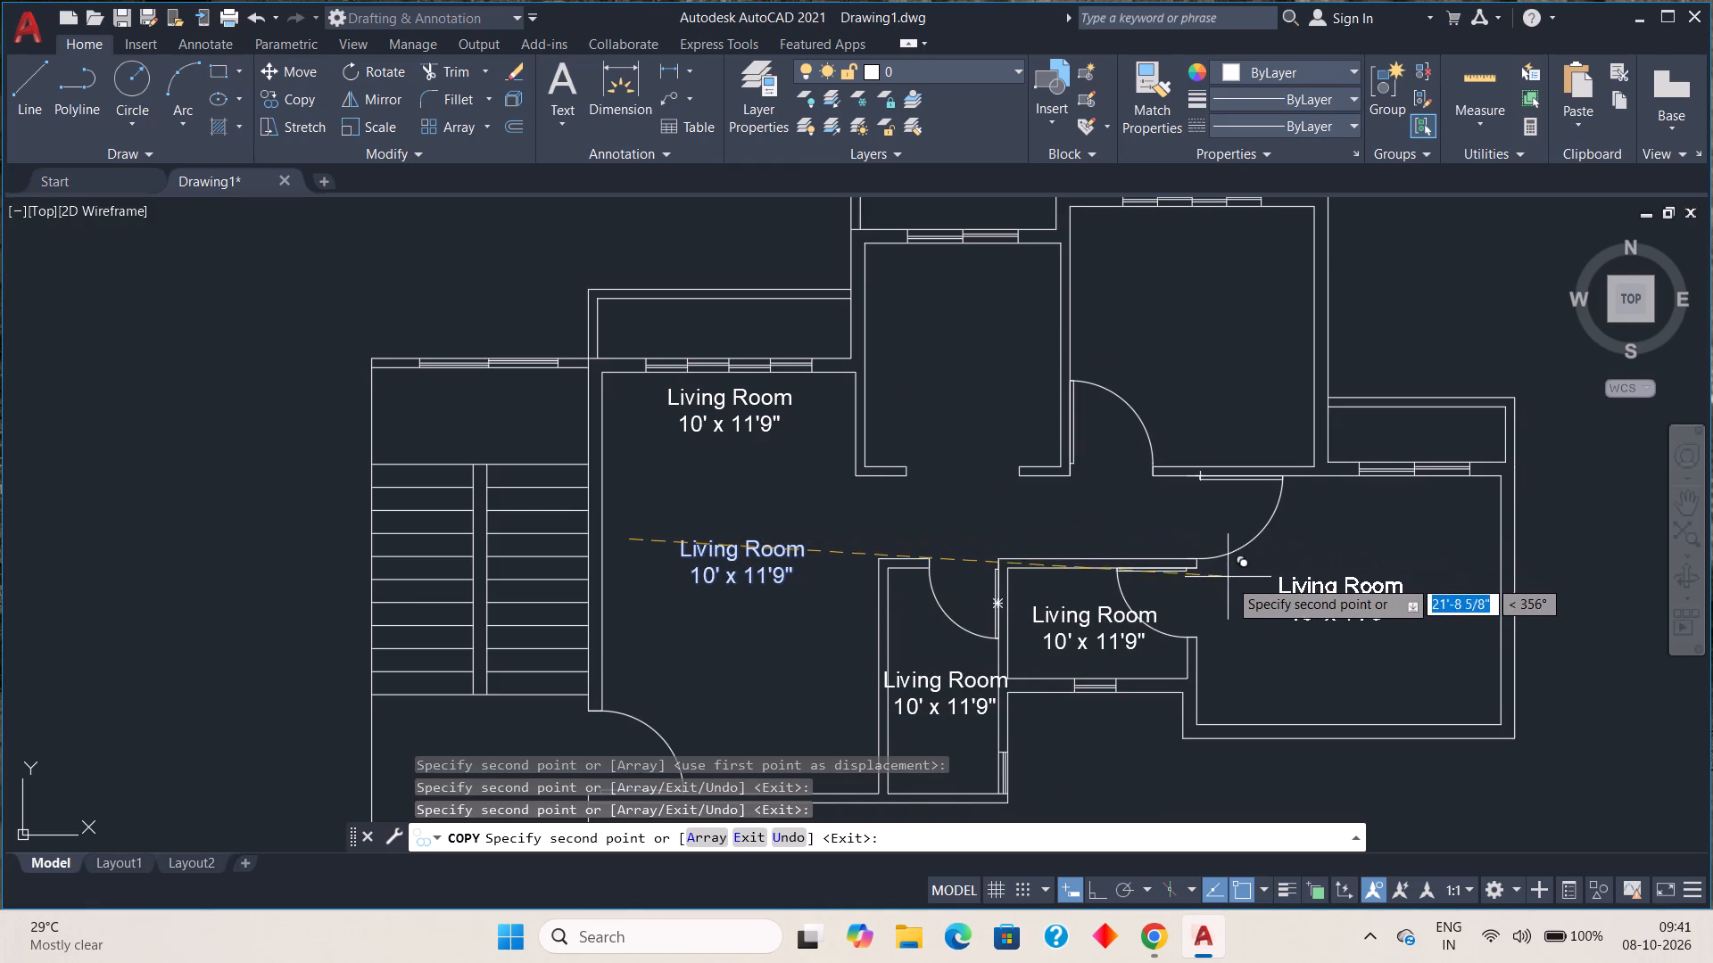
left_click(1247, 588)
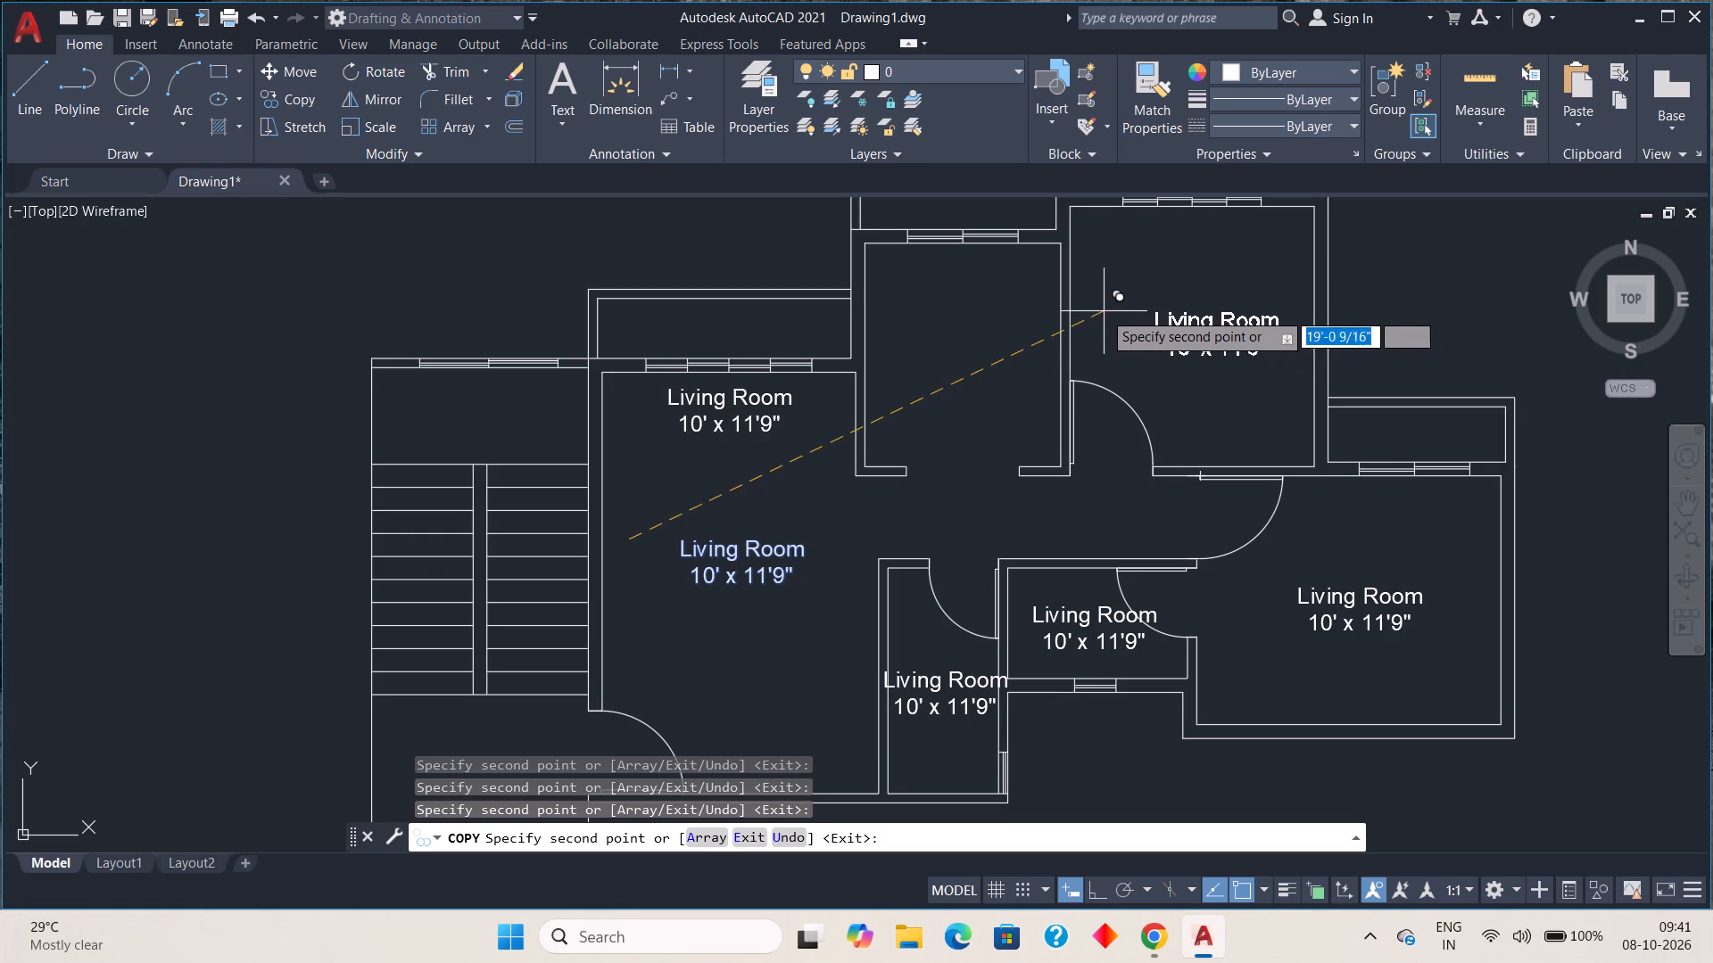
left_click(1094, 302)
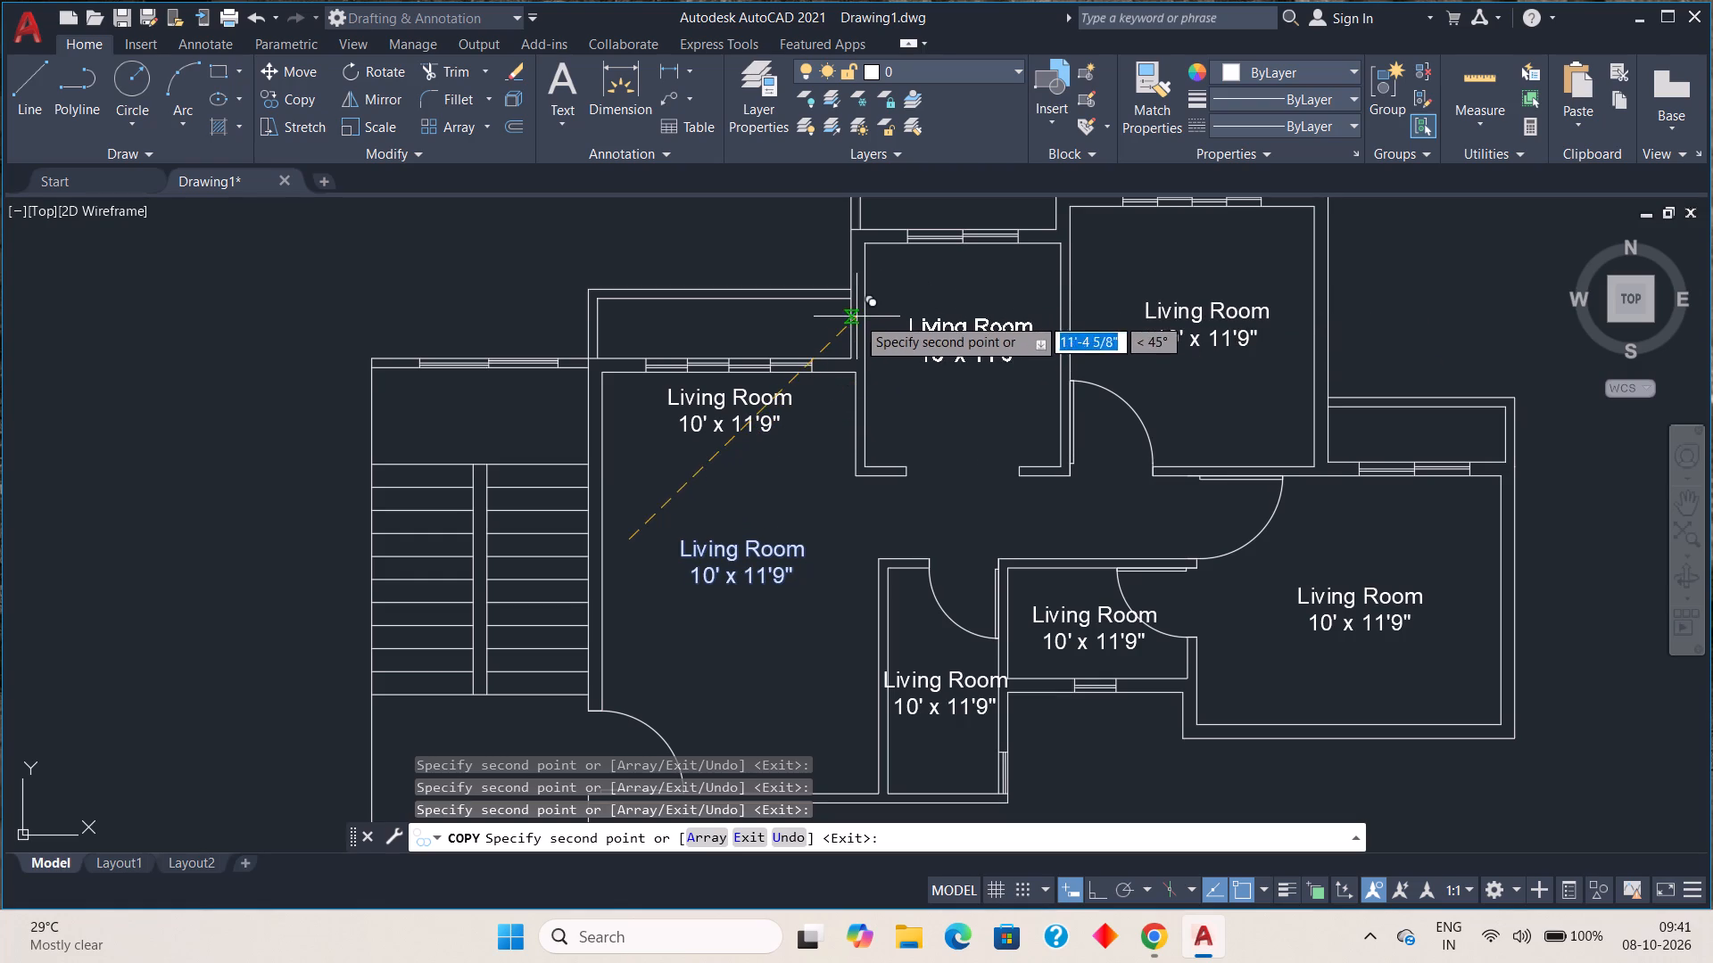
left_click(851, 314)
Place further label copies in the four narrow balcony strips outside the northeast, north middle, living room and east room windows.
middle_click_drag(818, 345, 833, 544)
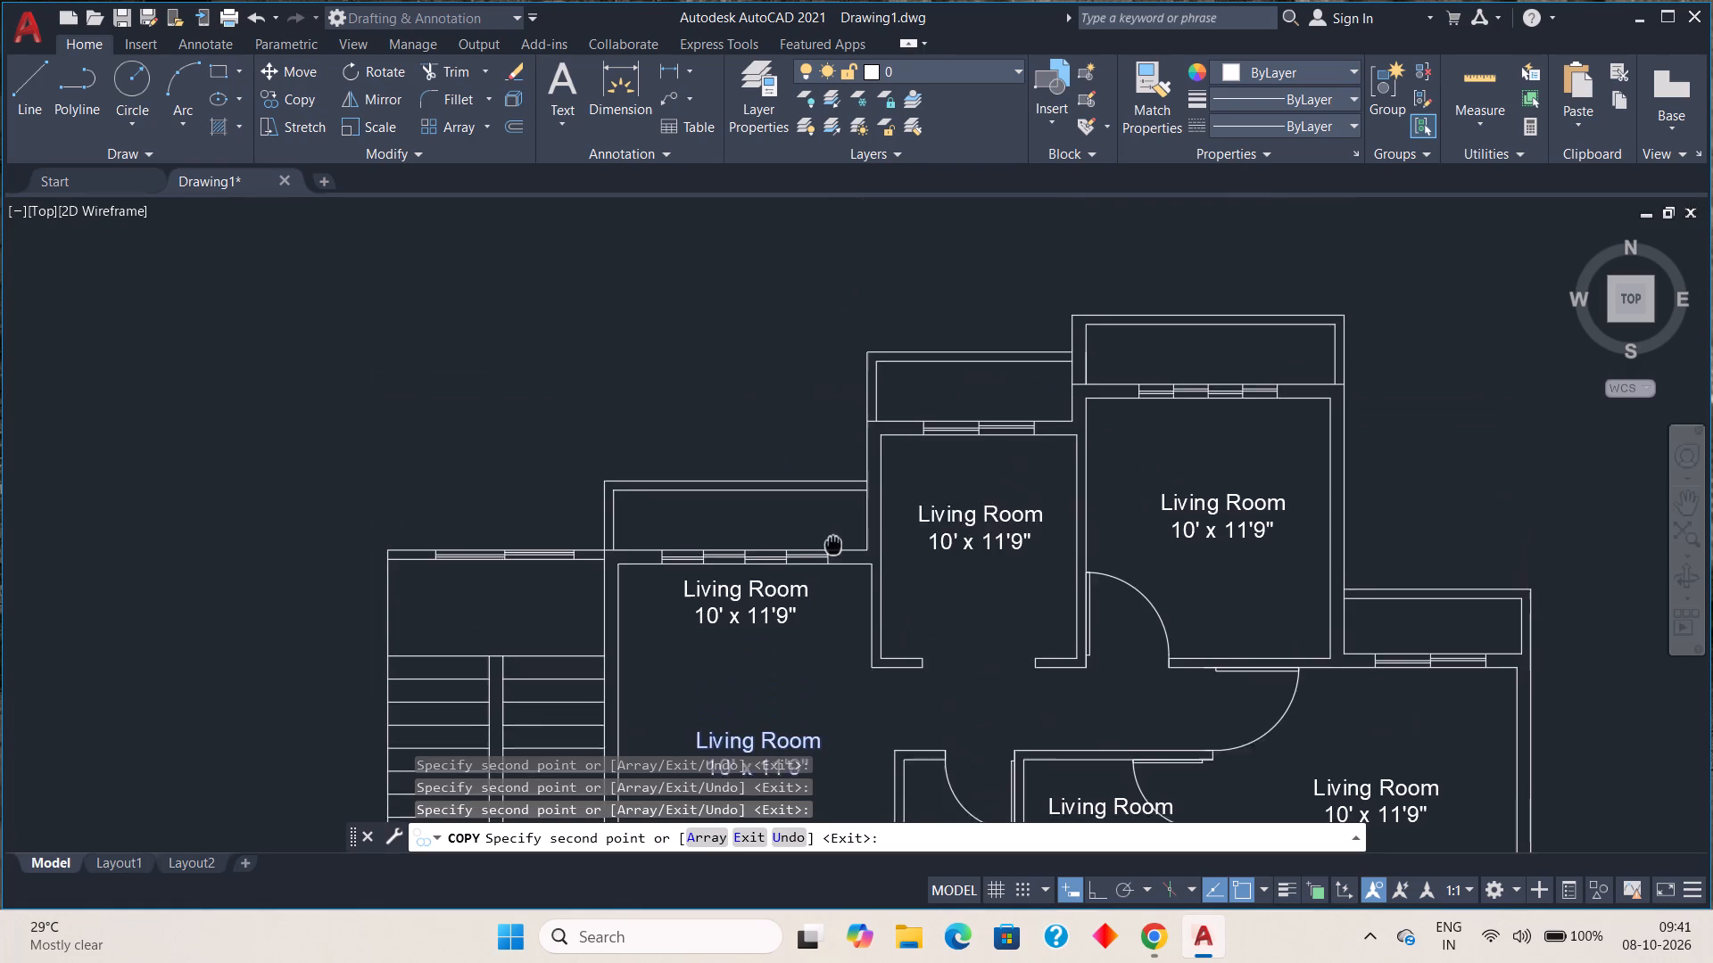
middle_click_drag(833, 544, 833, 545)
left_click(1097, 342)
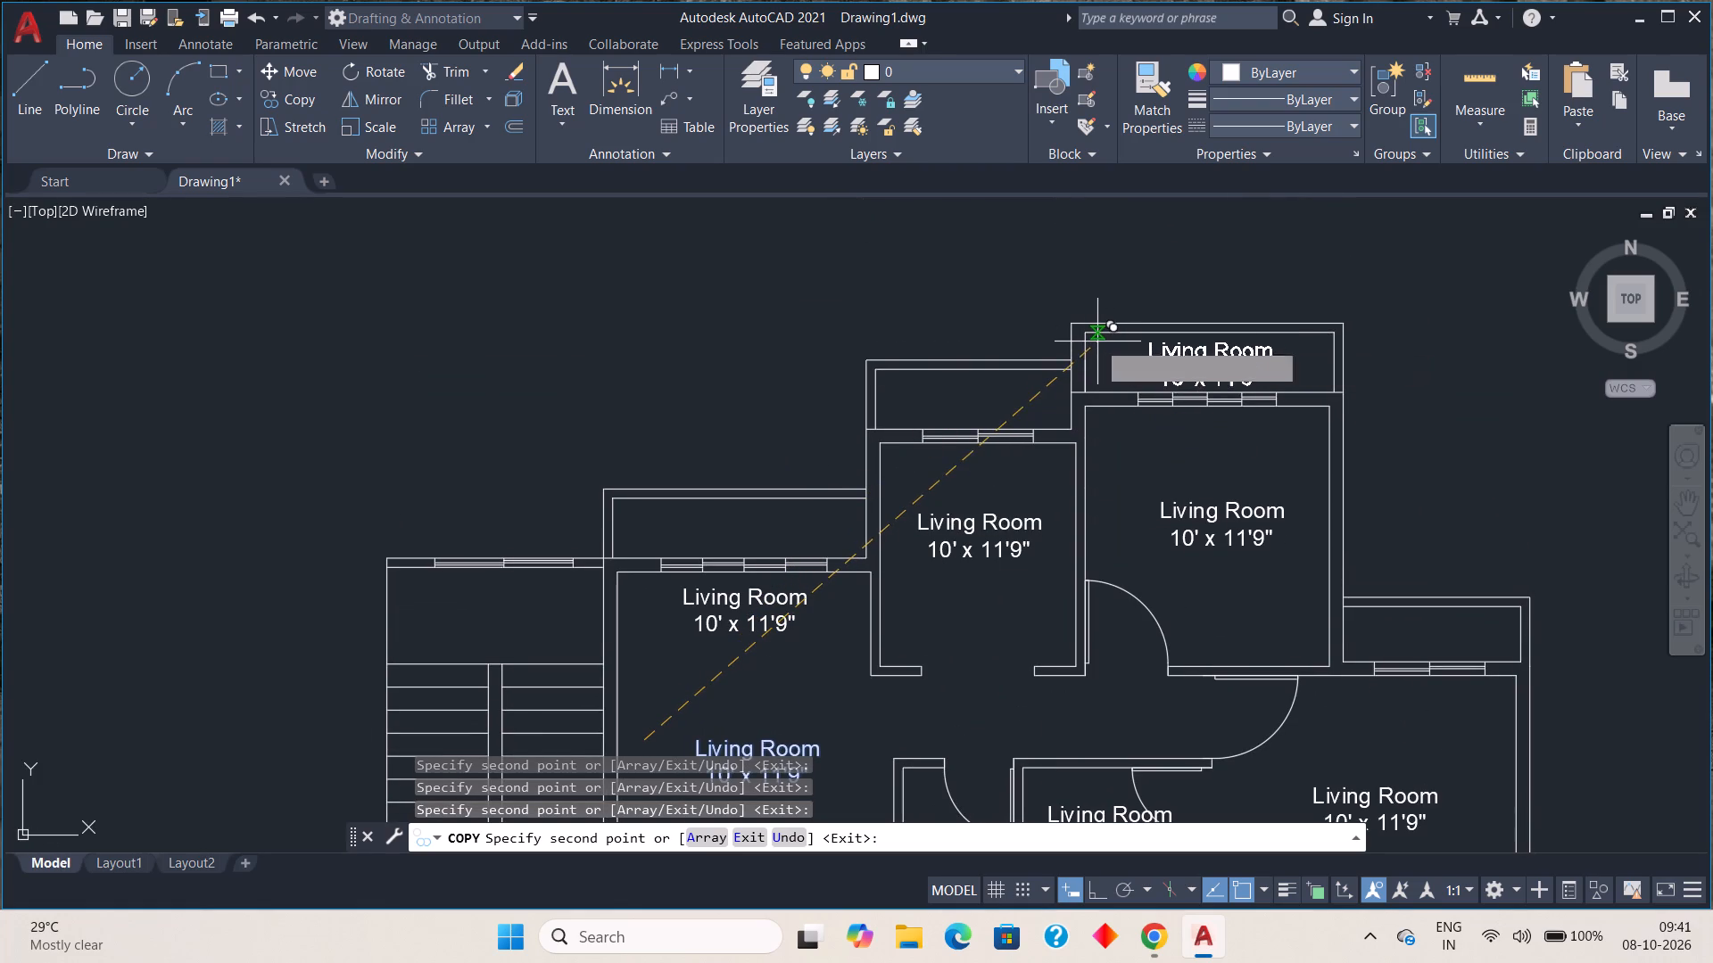
left_click(876, 379)
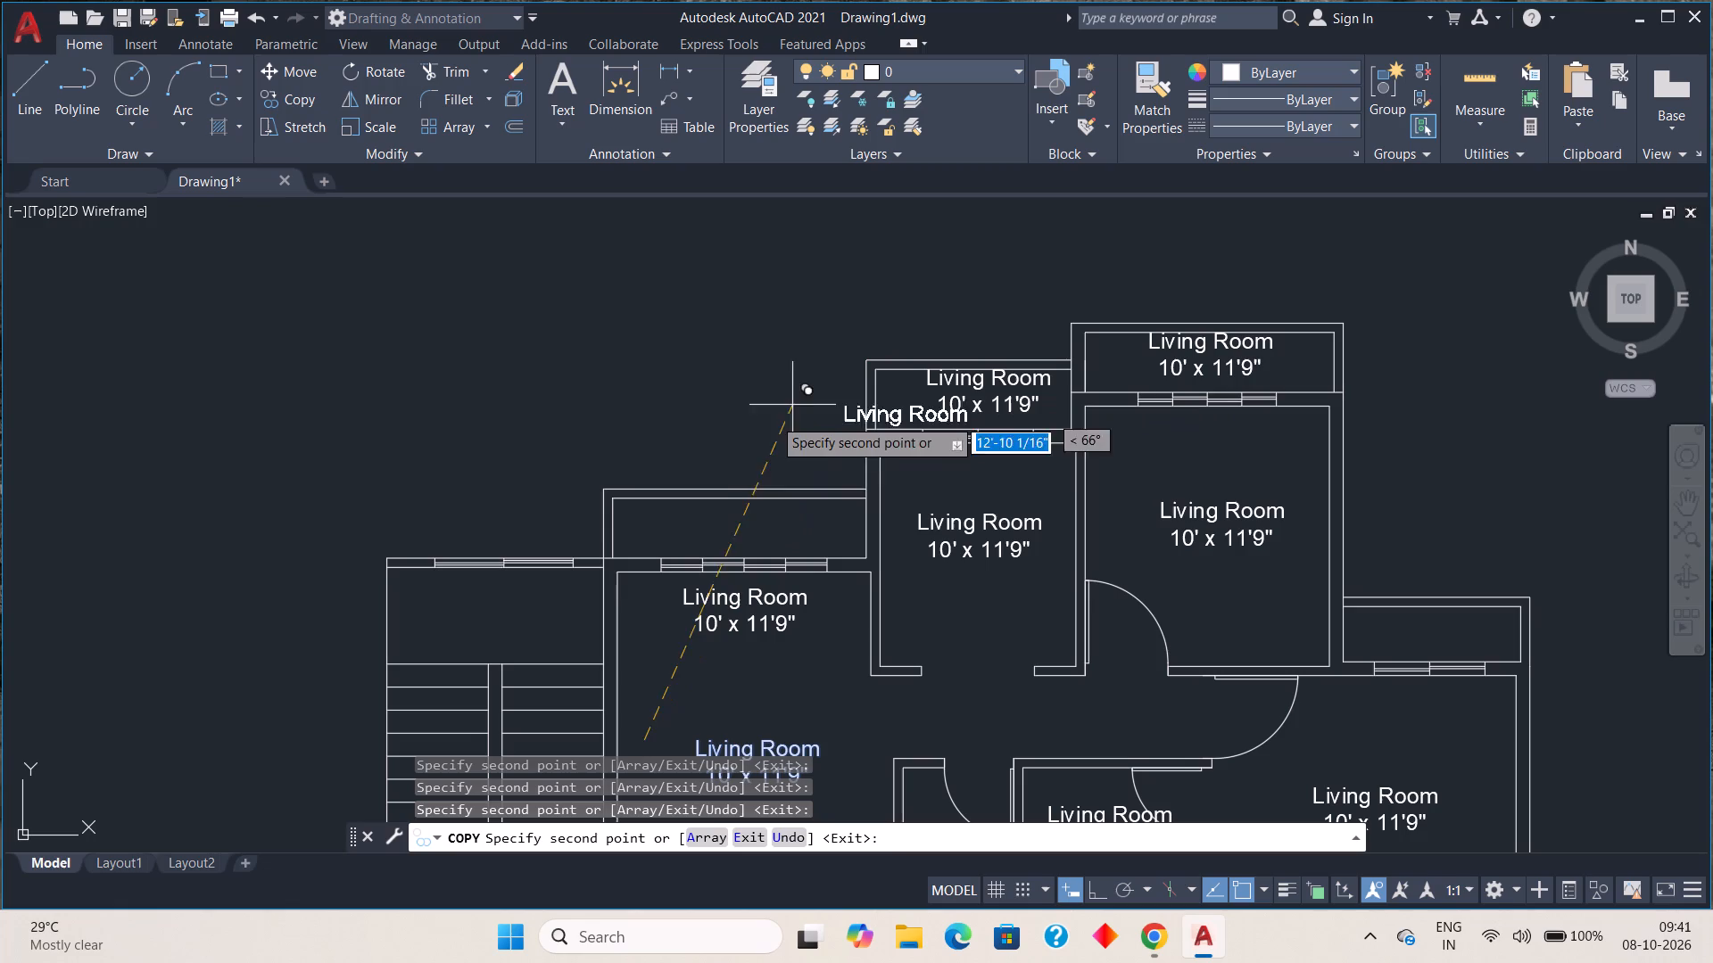
left_click(638, 510)
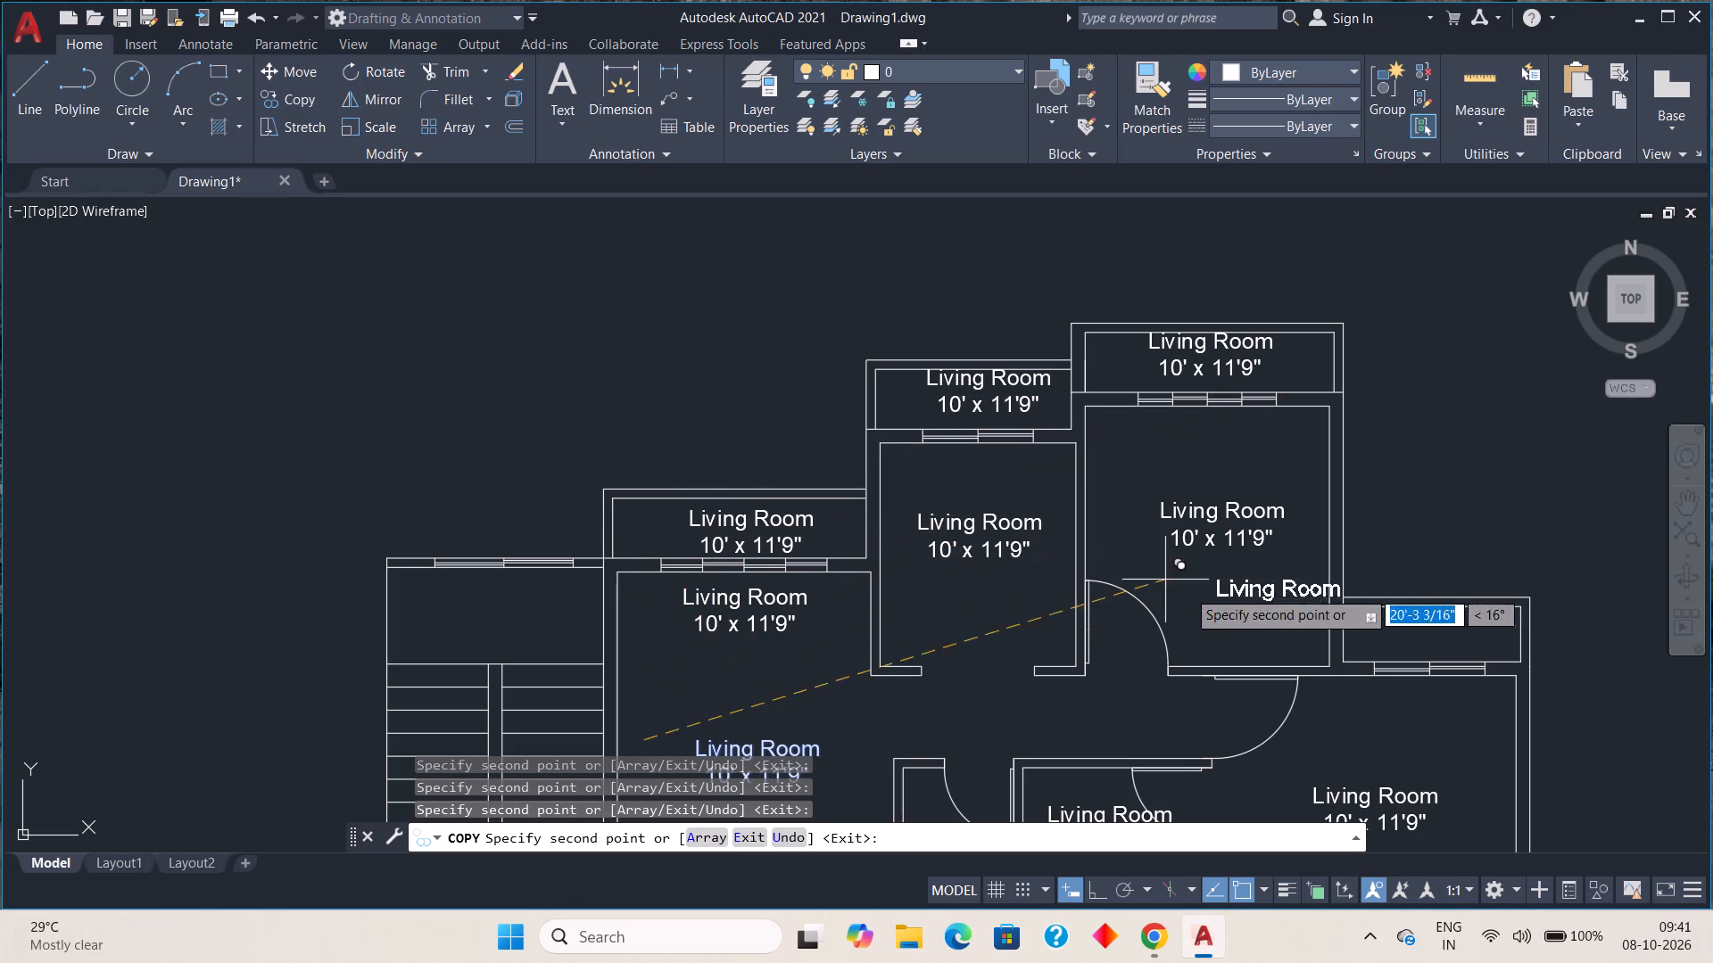
left_click(1311, 614)
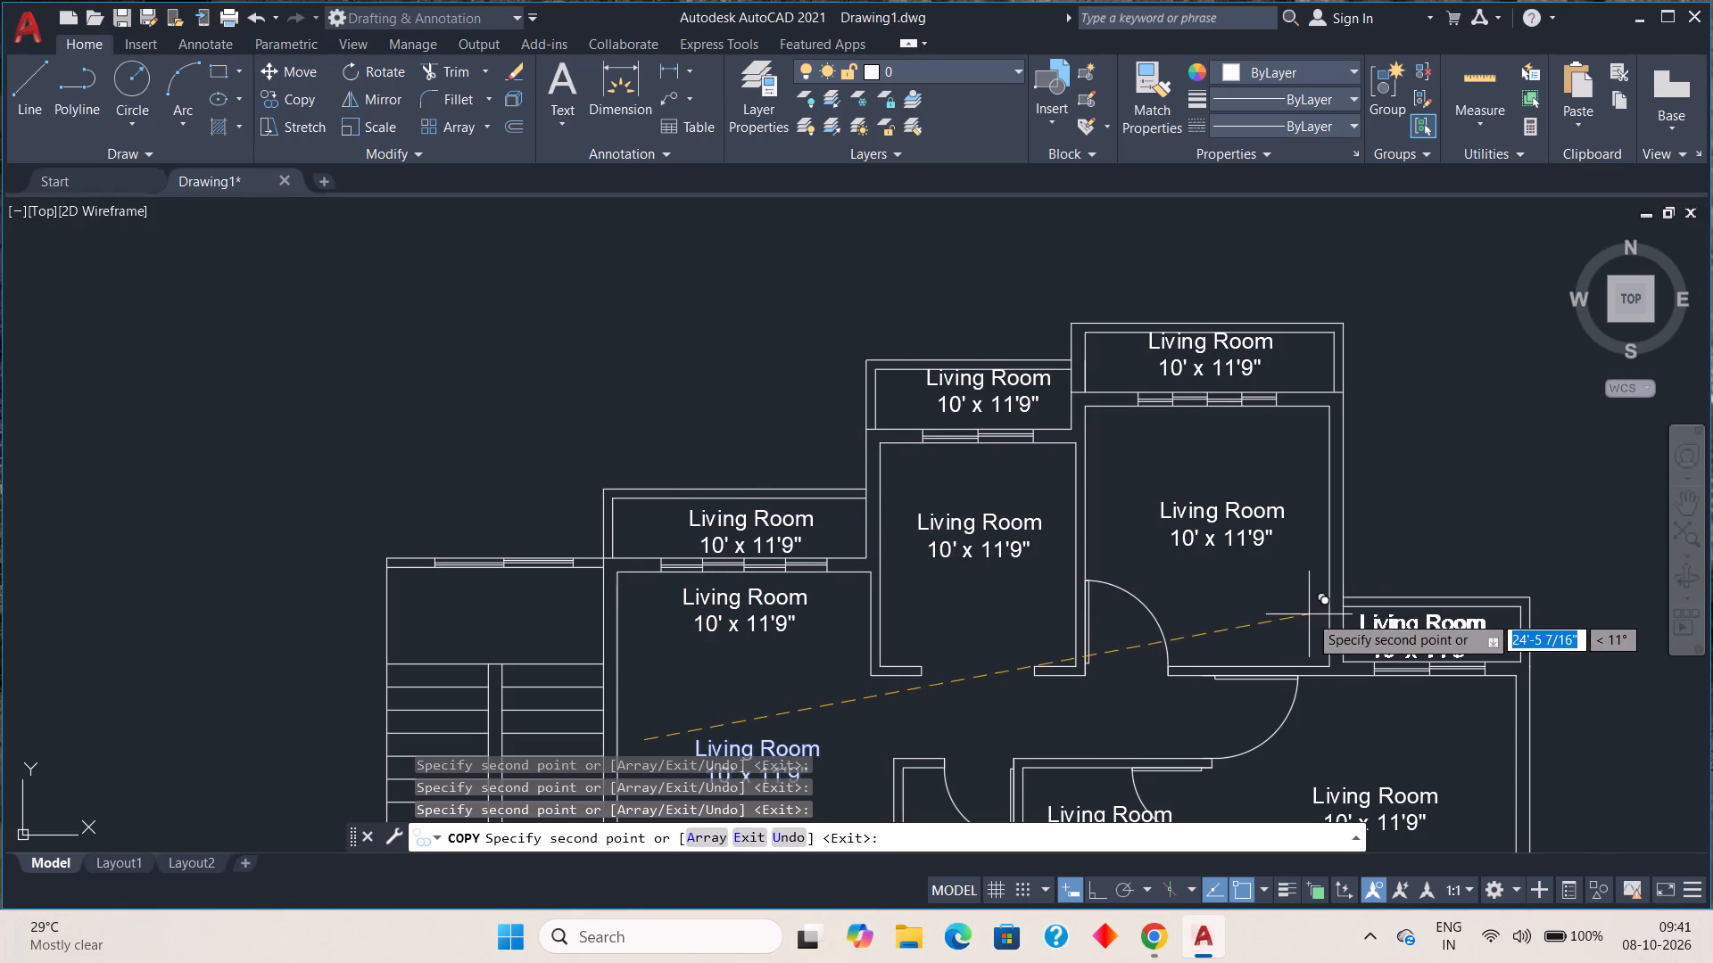
Place label copies in the space south of the staircase, the small room below it and outside the plan to the northeast, and finish copying.
middle_click_drag(987, 628, 1207, 297)
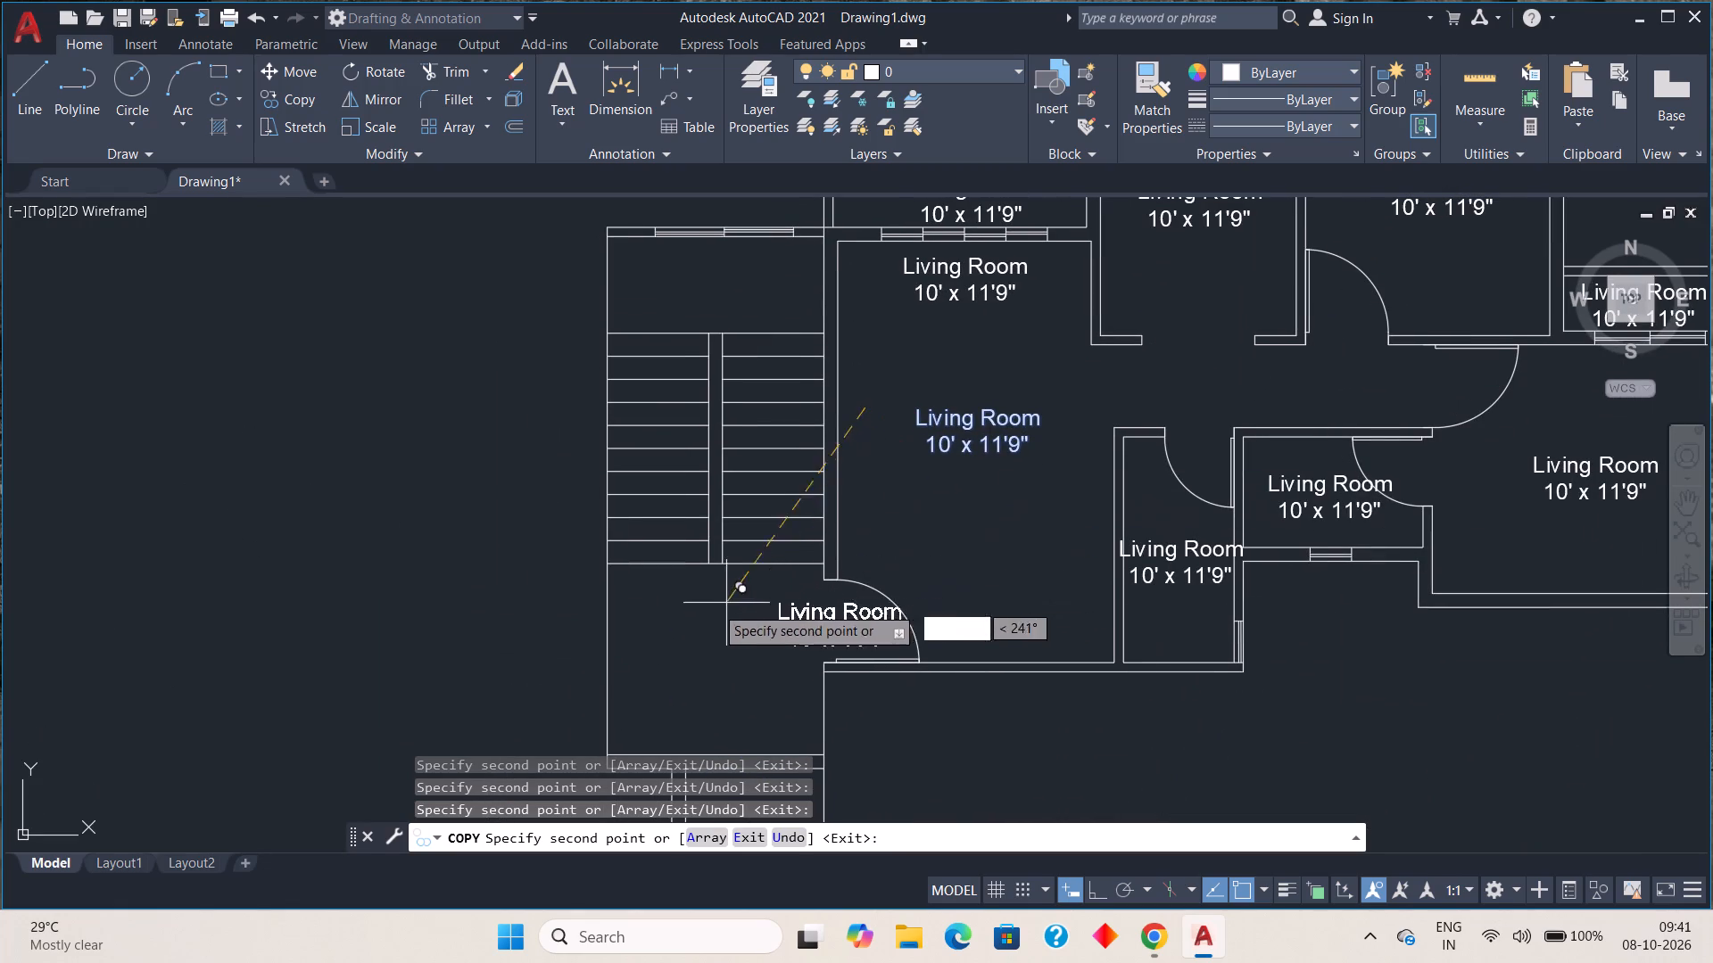
middle_click_drag(638, 590, 693, 756)
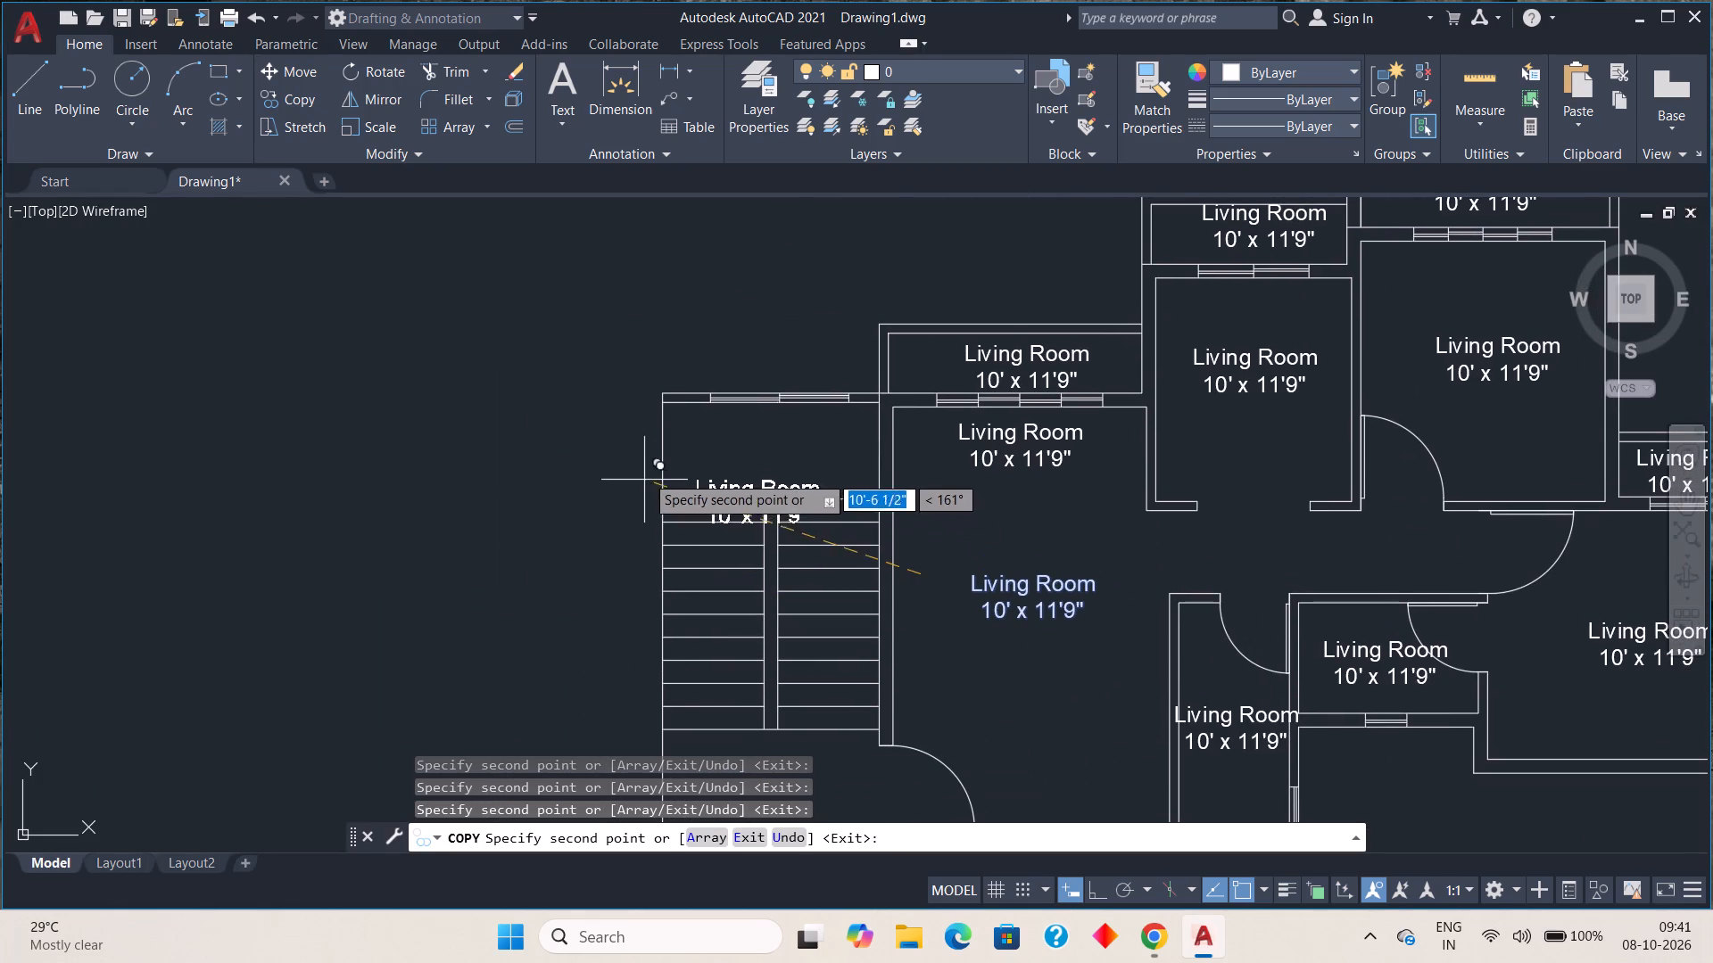
scroll(700, 549, "down", 1)
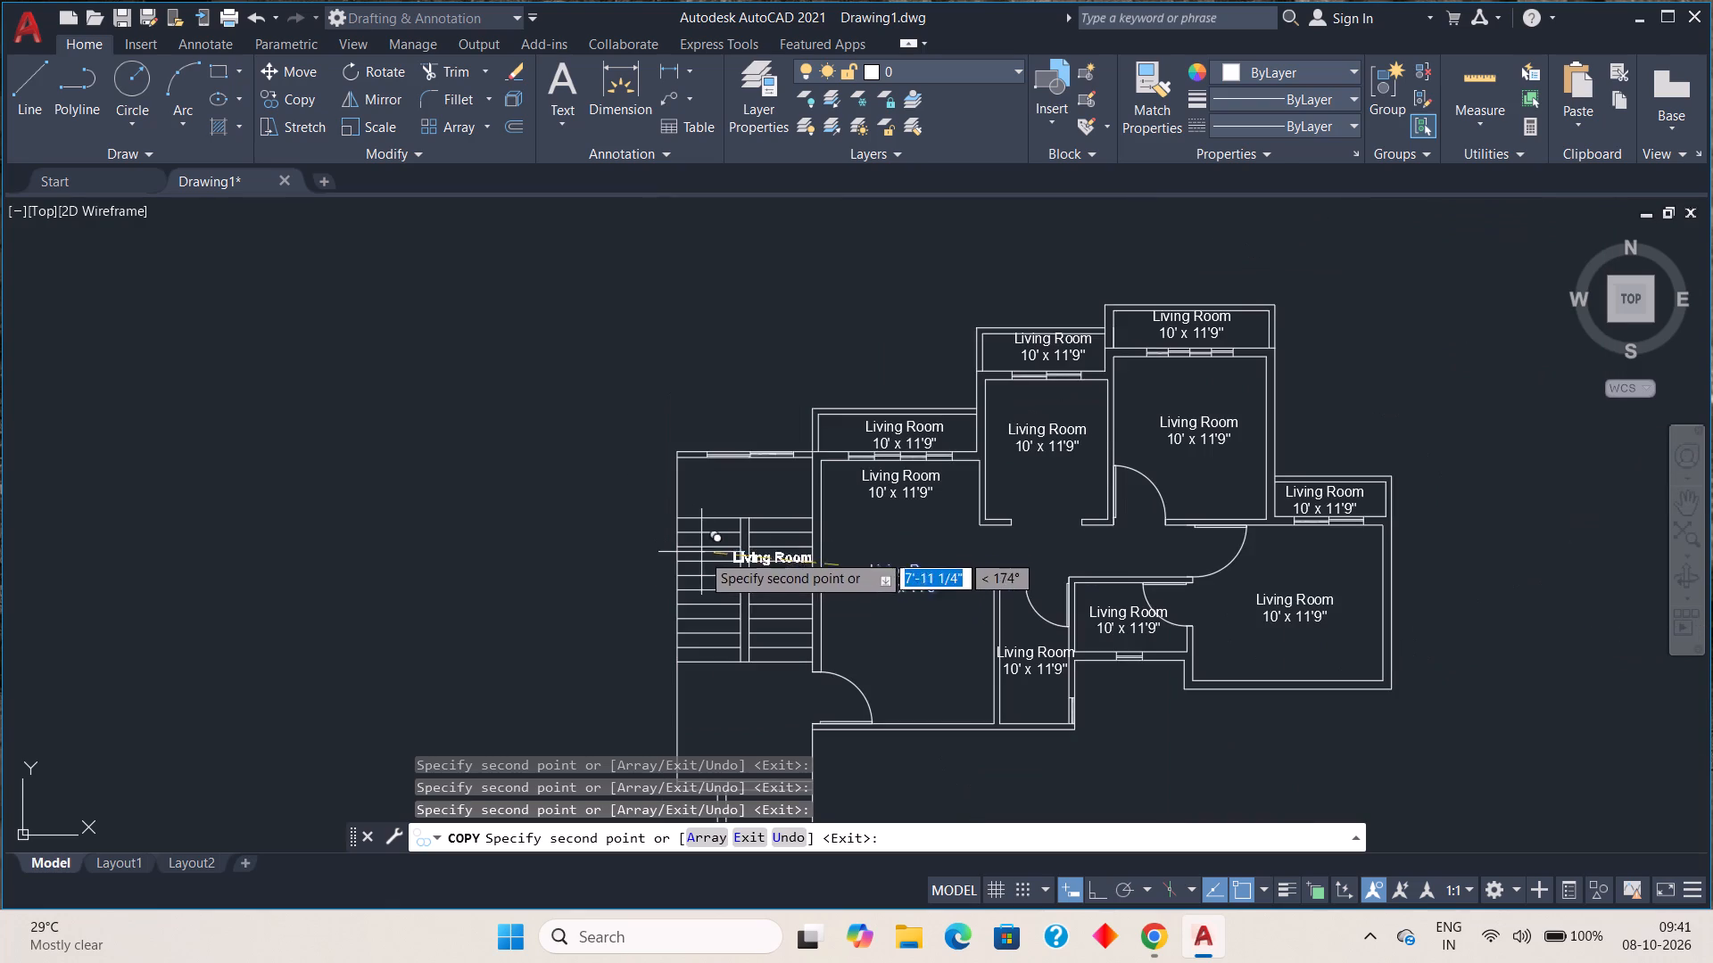
middle_click_drag(704, 562, 639, 233)
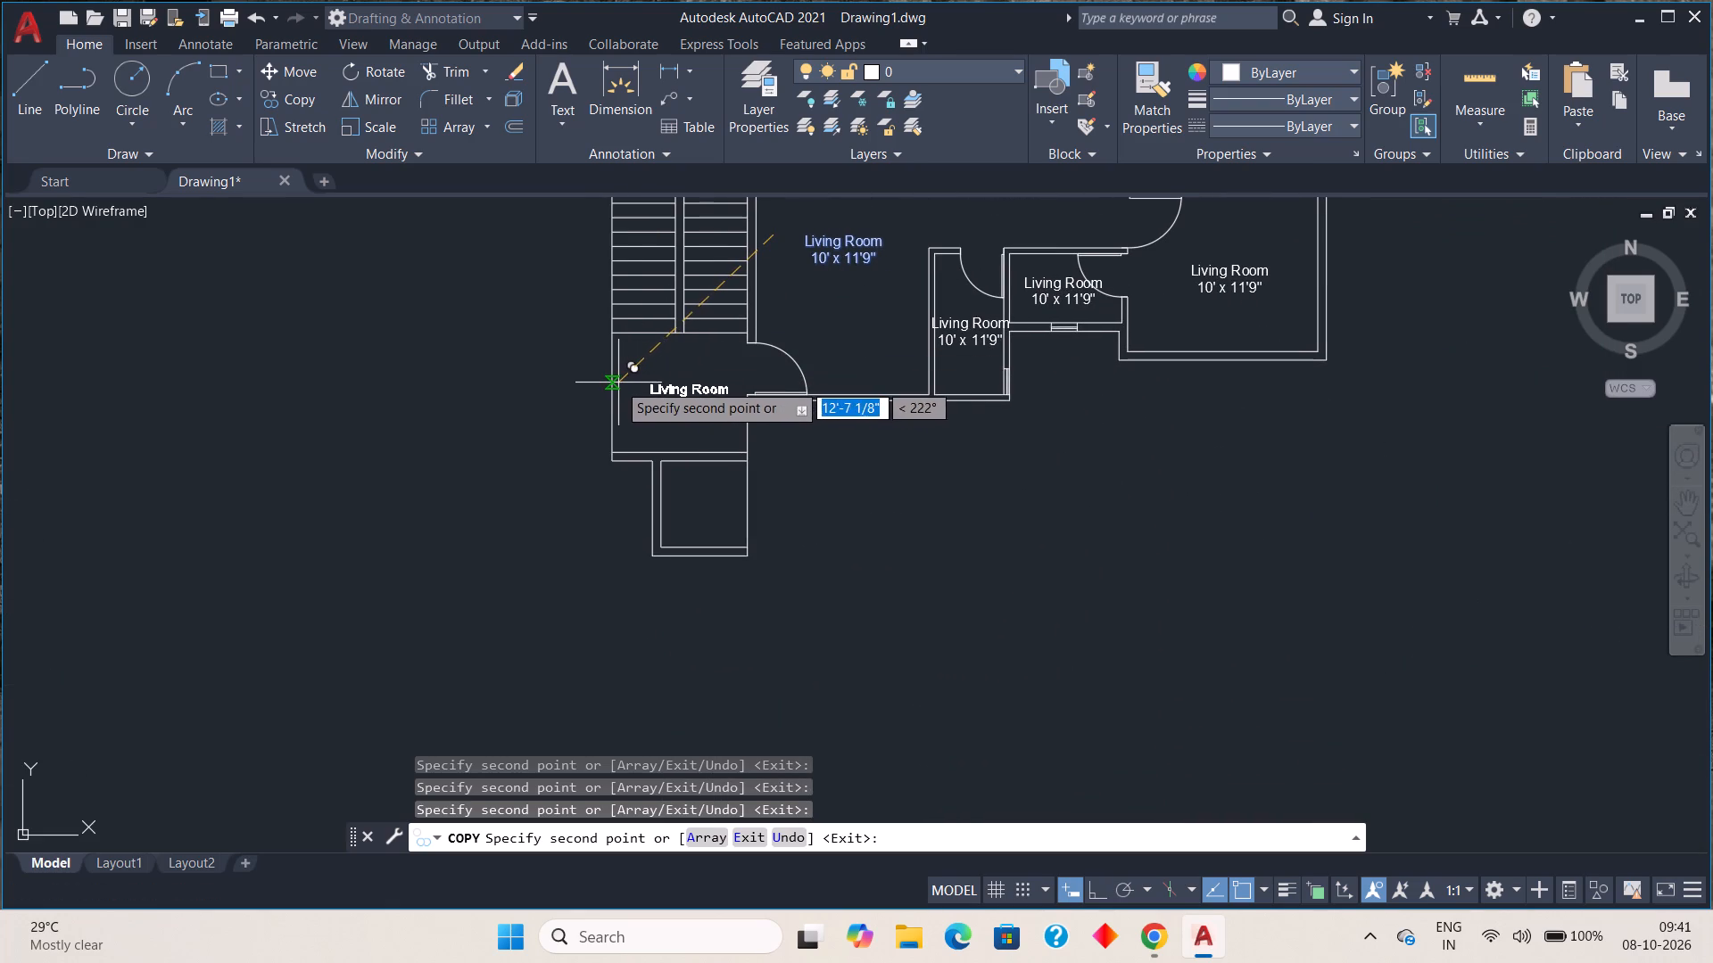
left_click(617, 383)
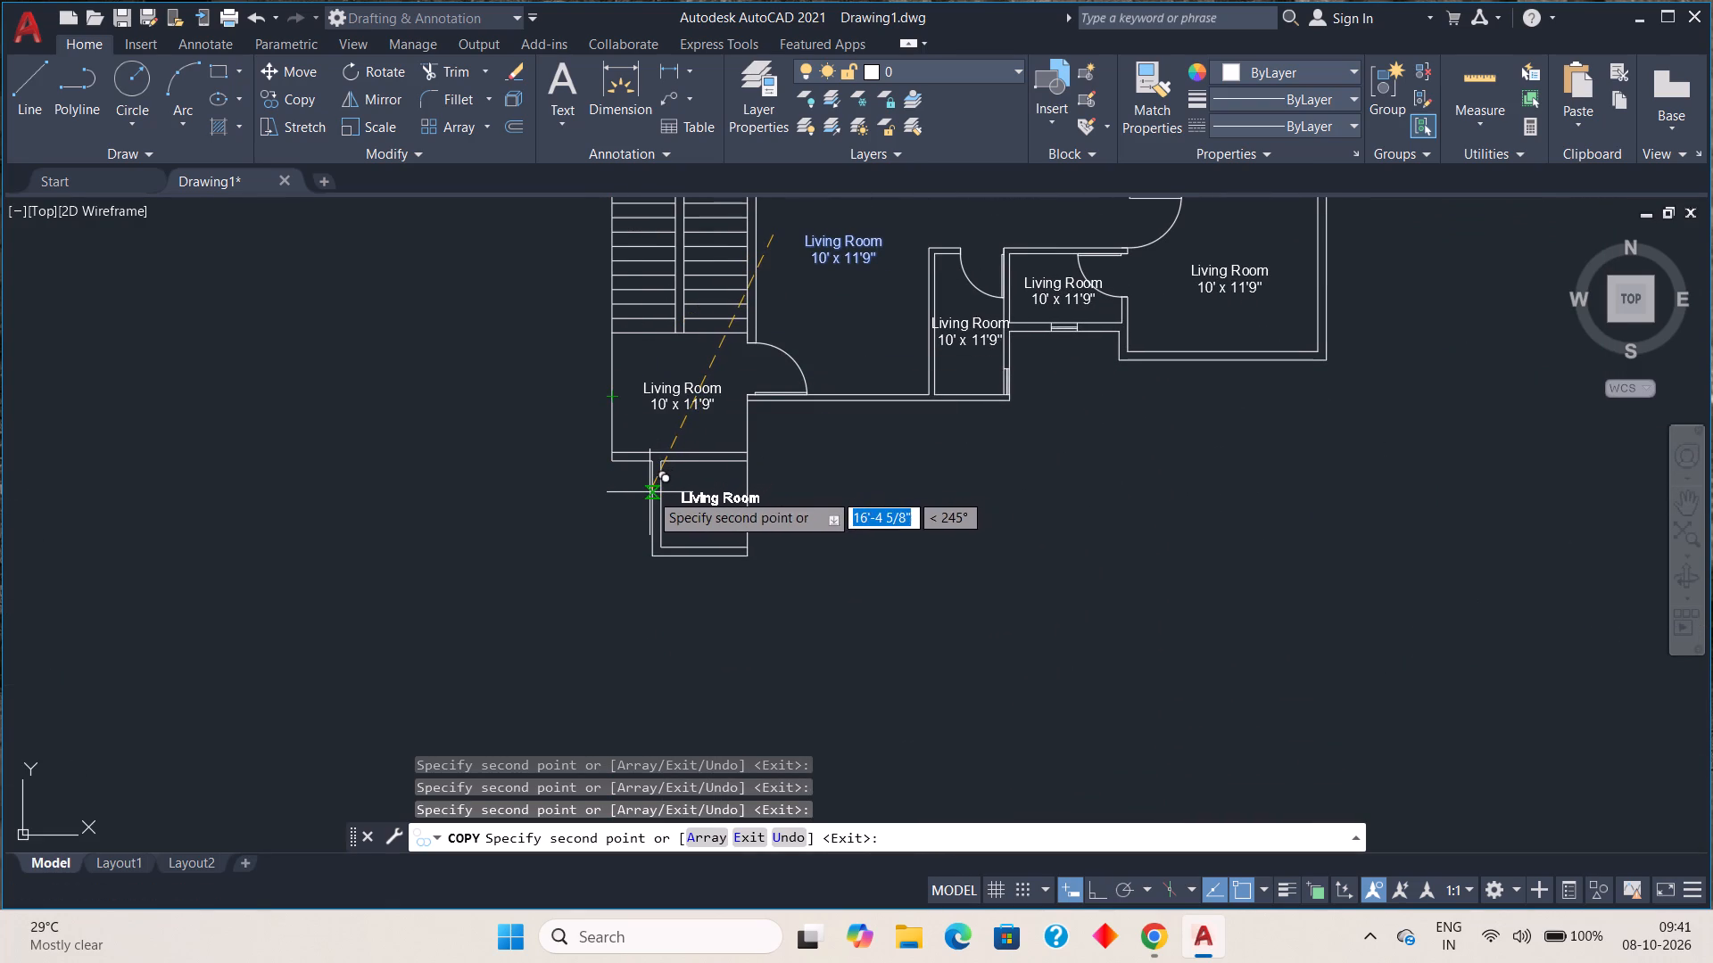
left_click(650, 492)
scroll(942, 425, "down", 1)
middle_click_drag(935, 434, 873, 643)
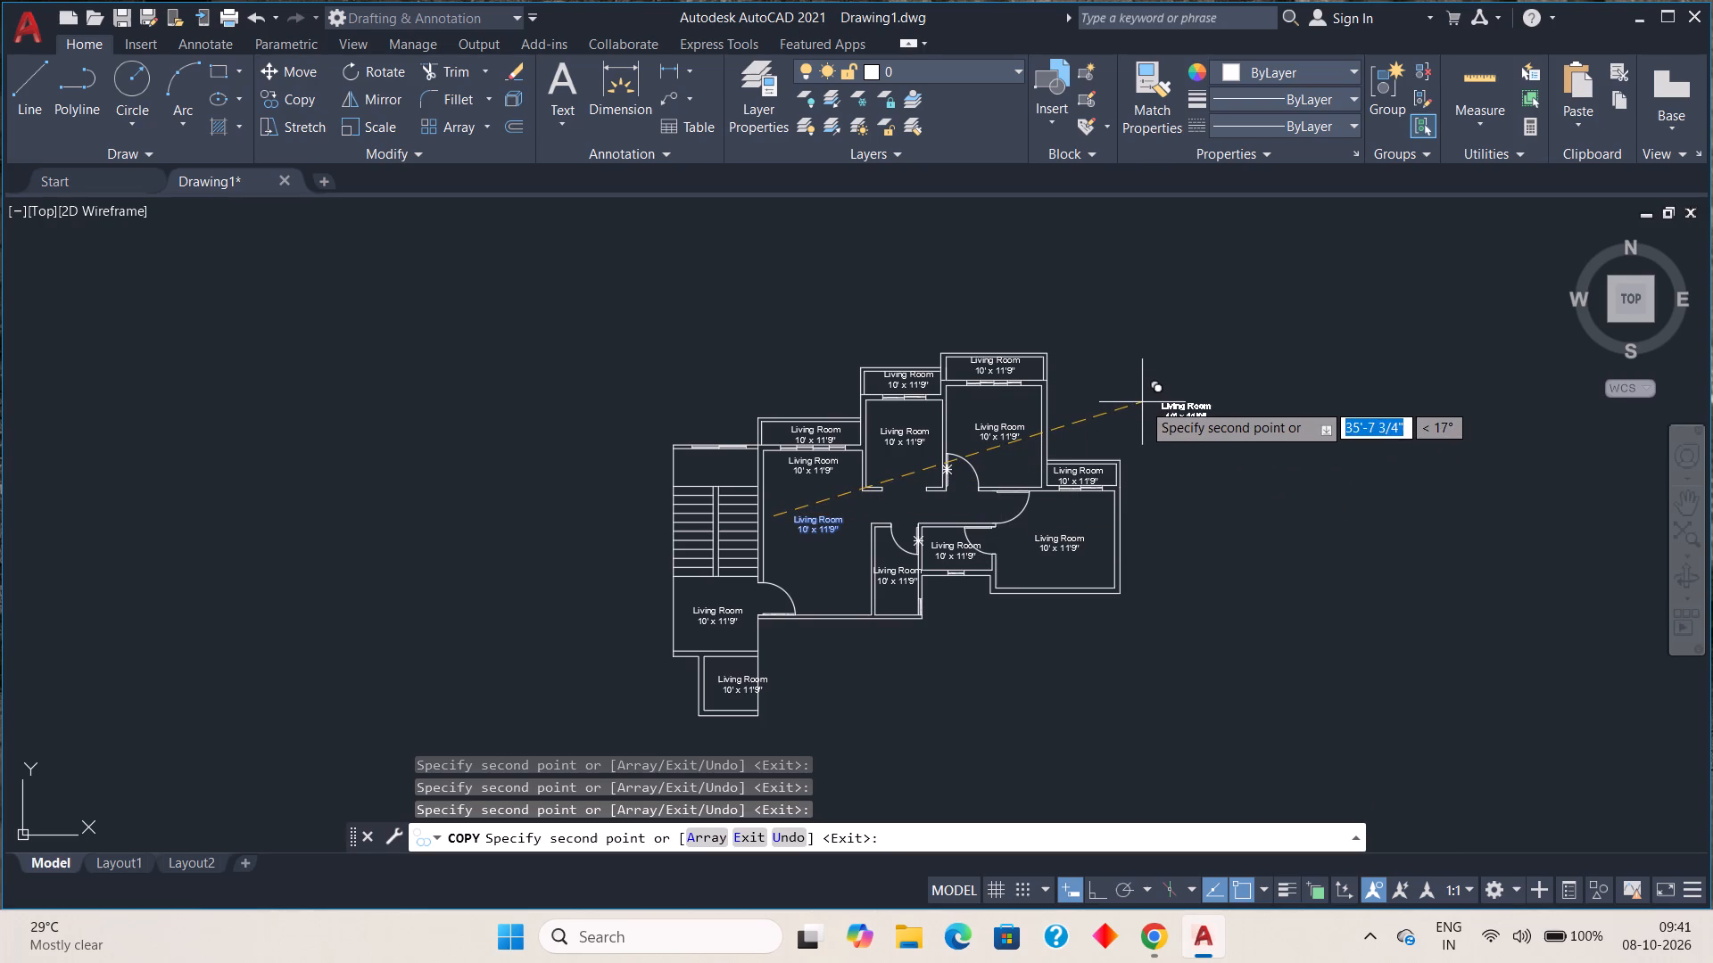
left_click(1142, 402)
key("Escape")
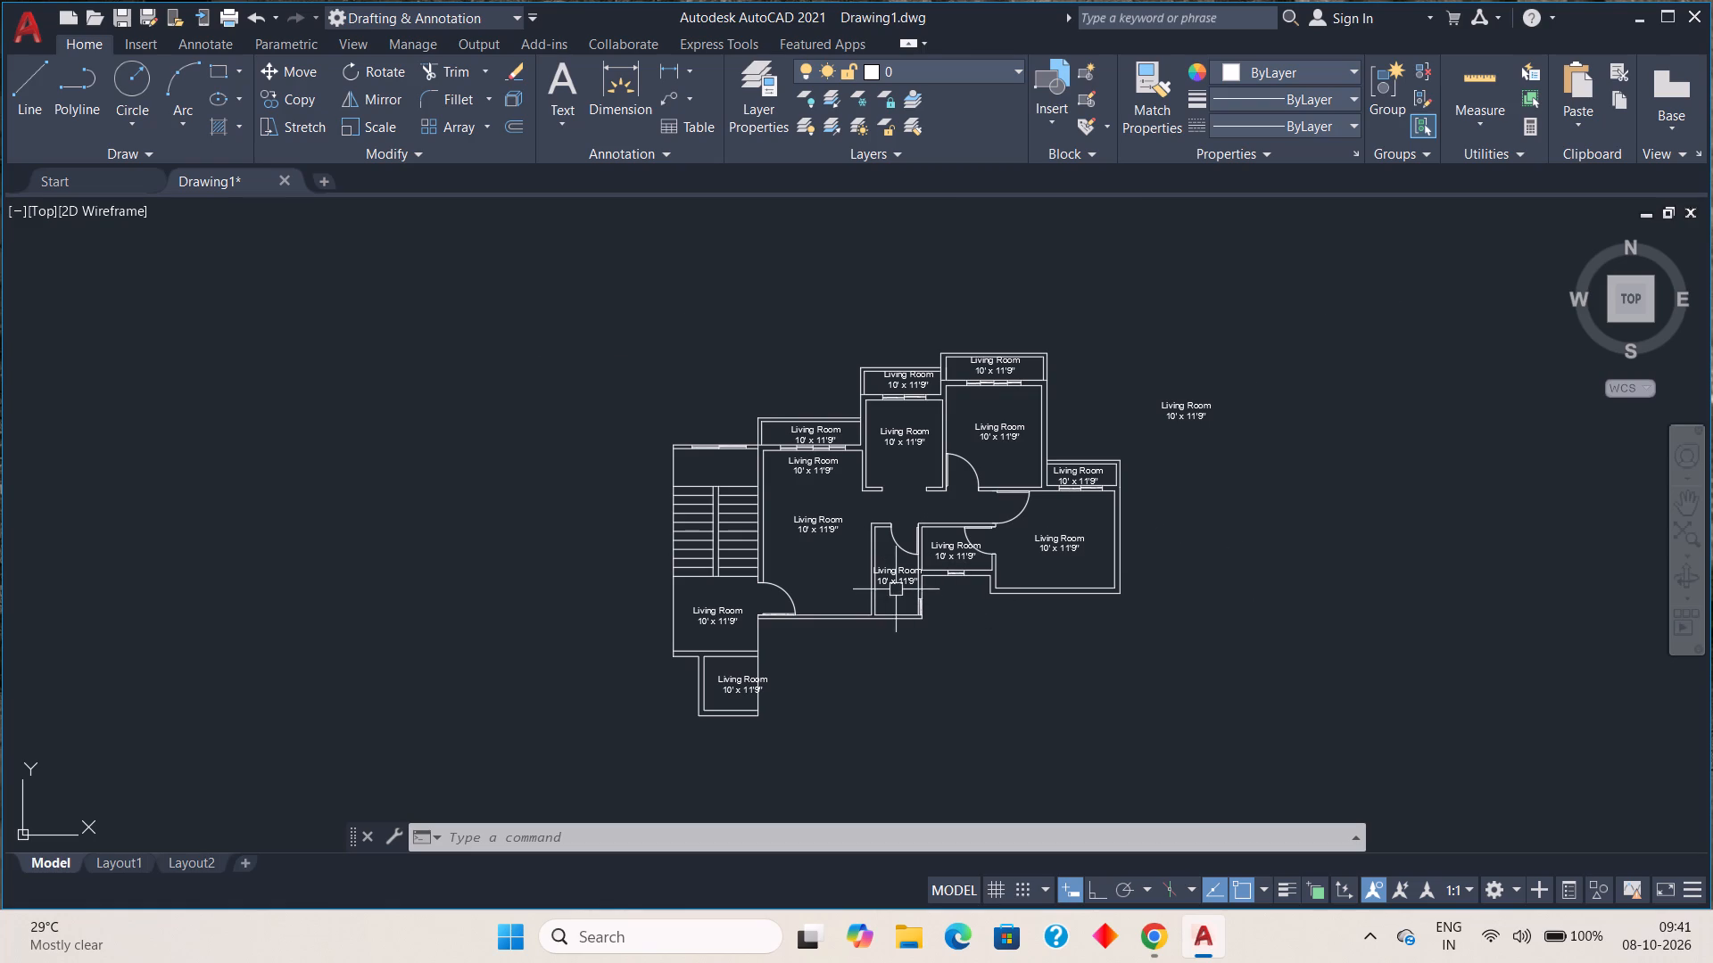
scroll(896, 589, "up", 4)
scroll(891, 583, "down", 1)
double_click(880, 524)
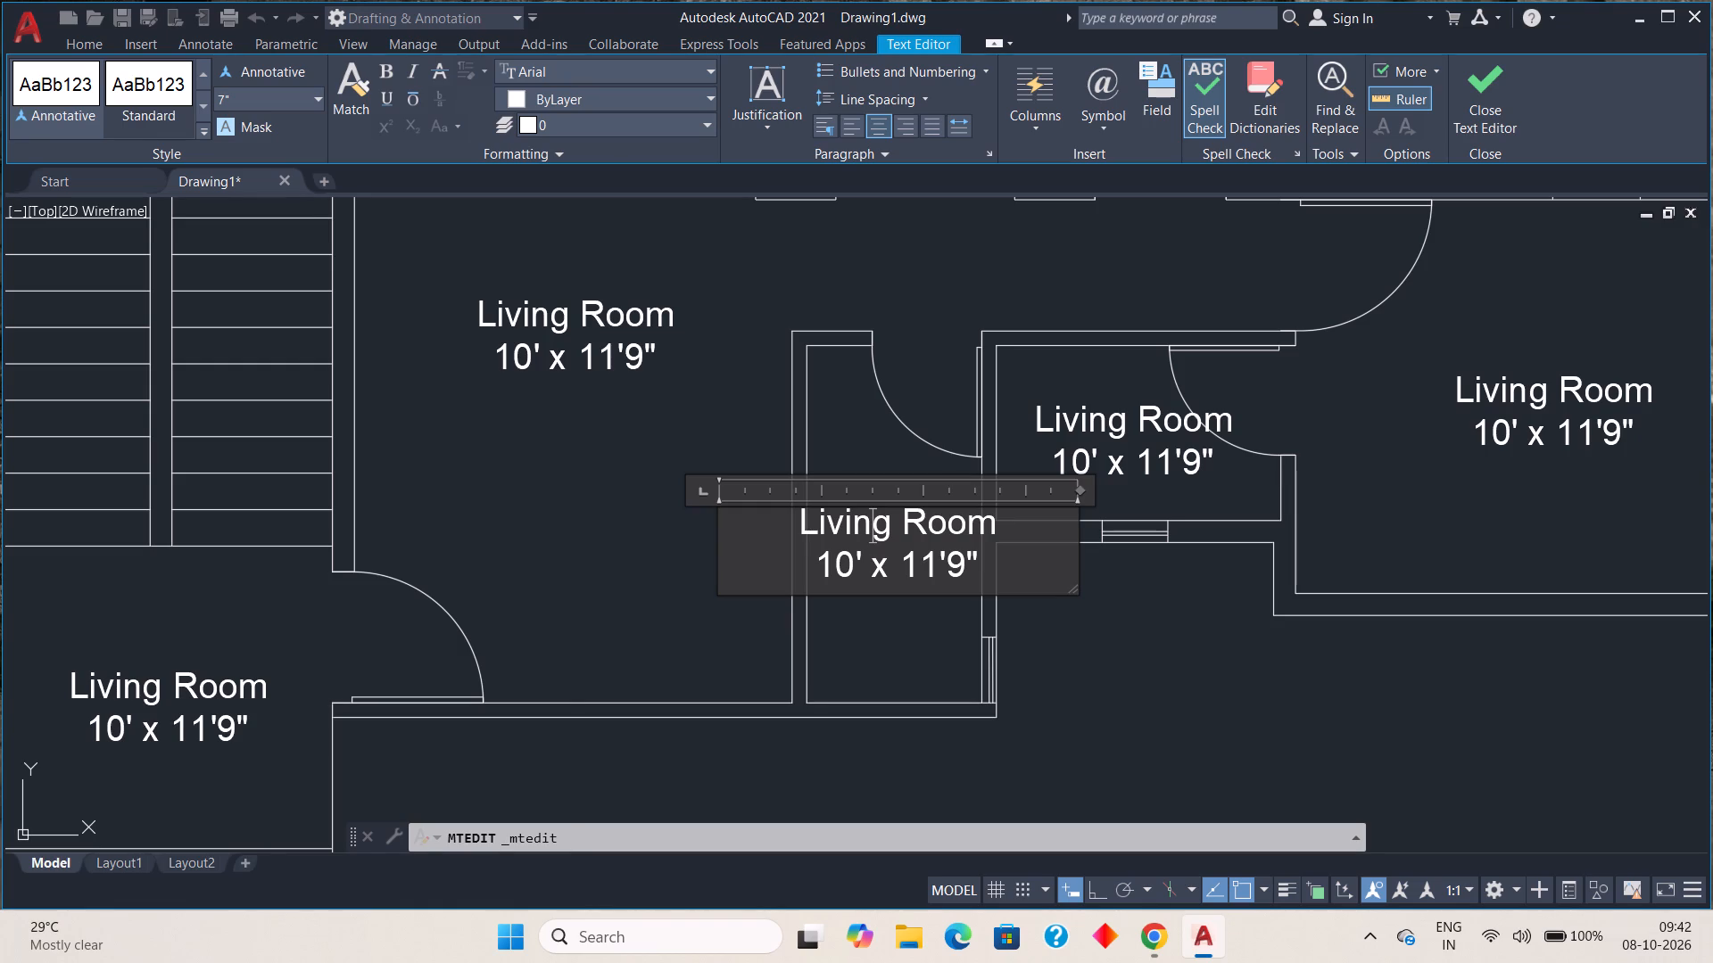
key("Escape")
Replace the label text in the balcony strip outside the living room window with F.B, centre-aligned.
scroll(963, 530, "down", 1)
scroll(930, 405, "down", 1)
middle_click_drag(925, 358, 901, 424)
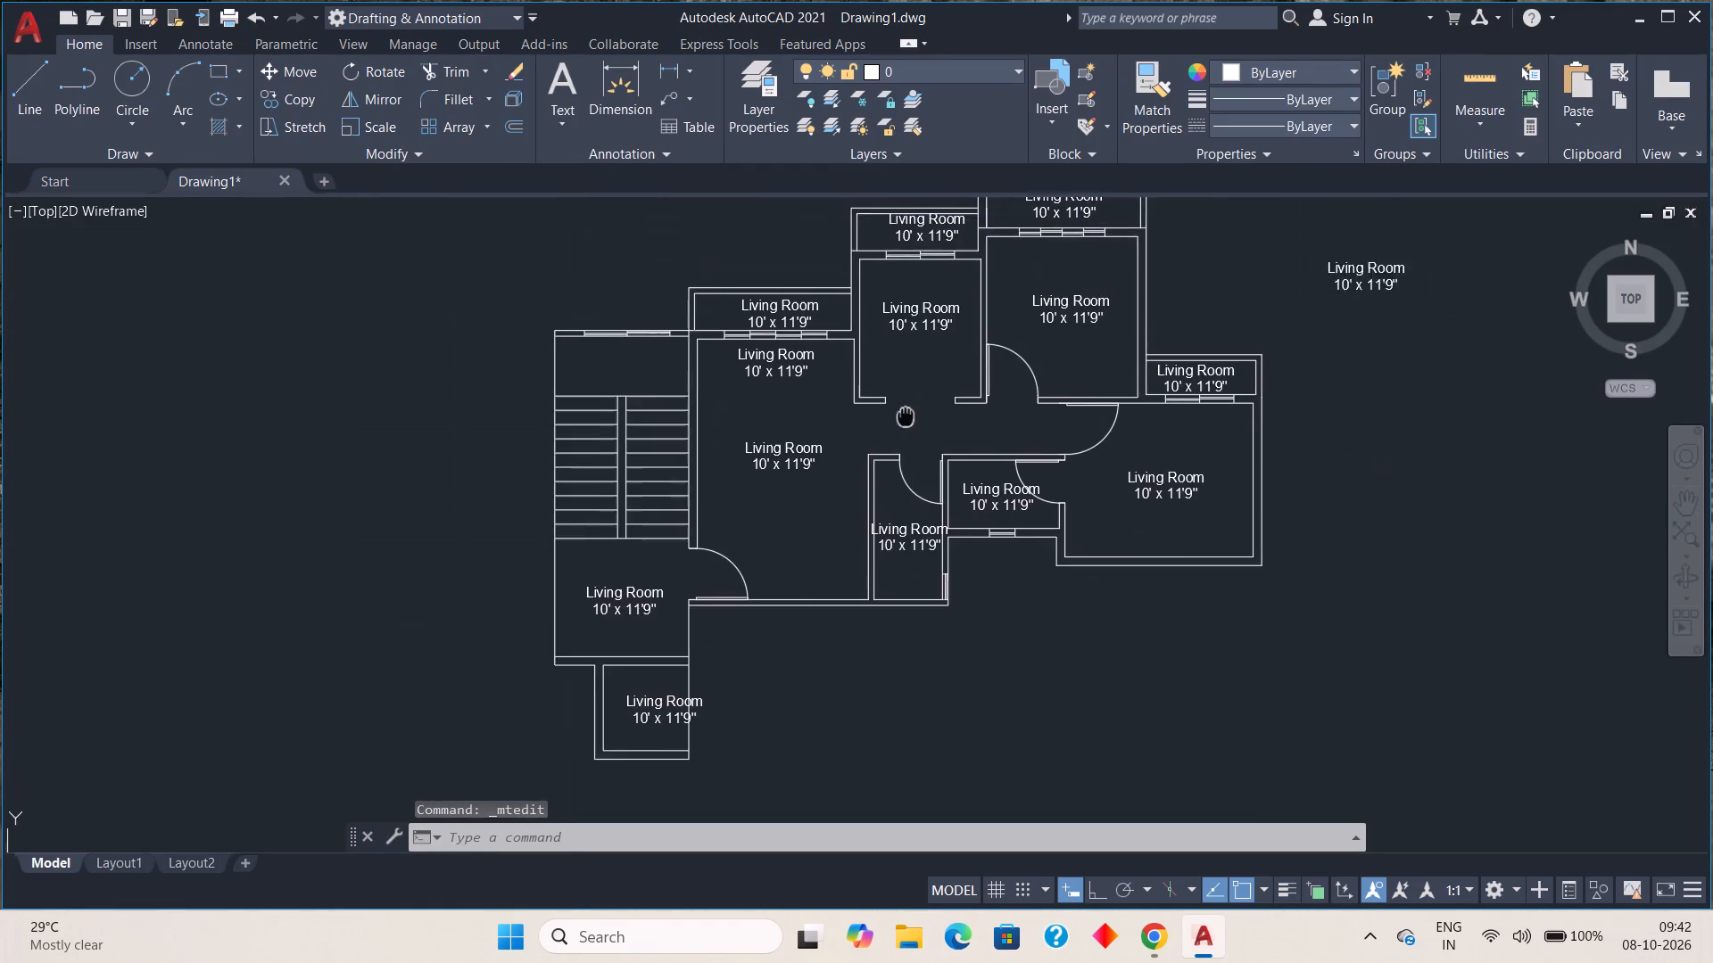
middle_click_drag(901, 424, 859, 552)
scroll(746, 468, "up", 3)
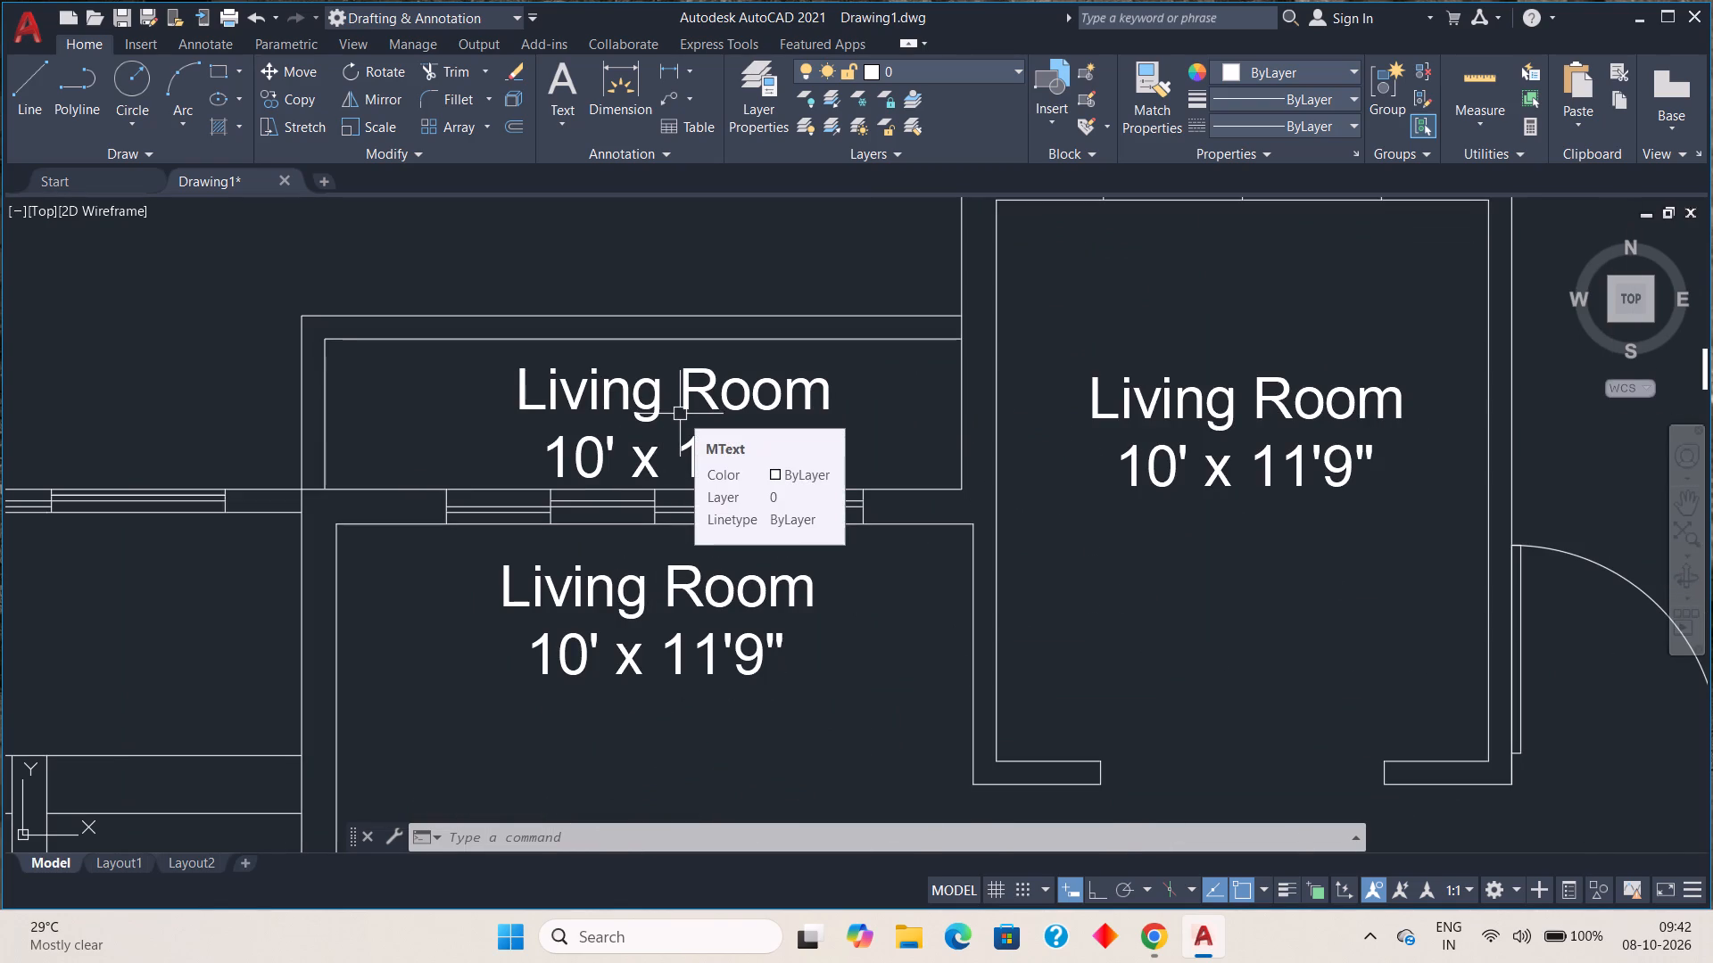
double_click(680, 414)
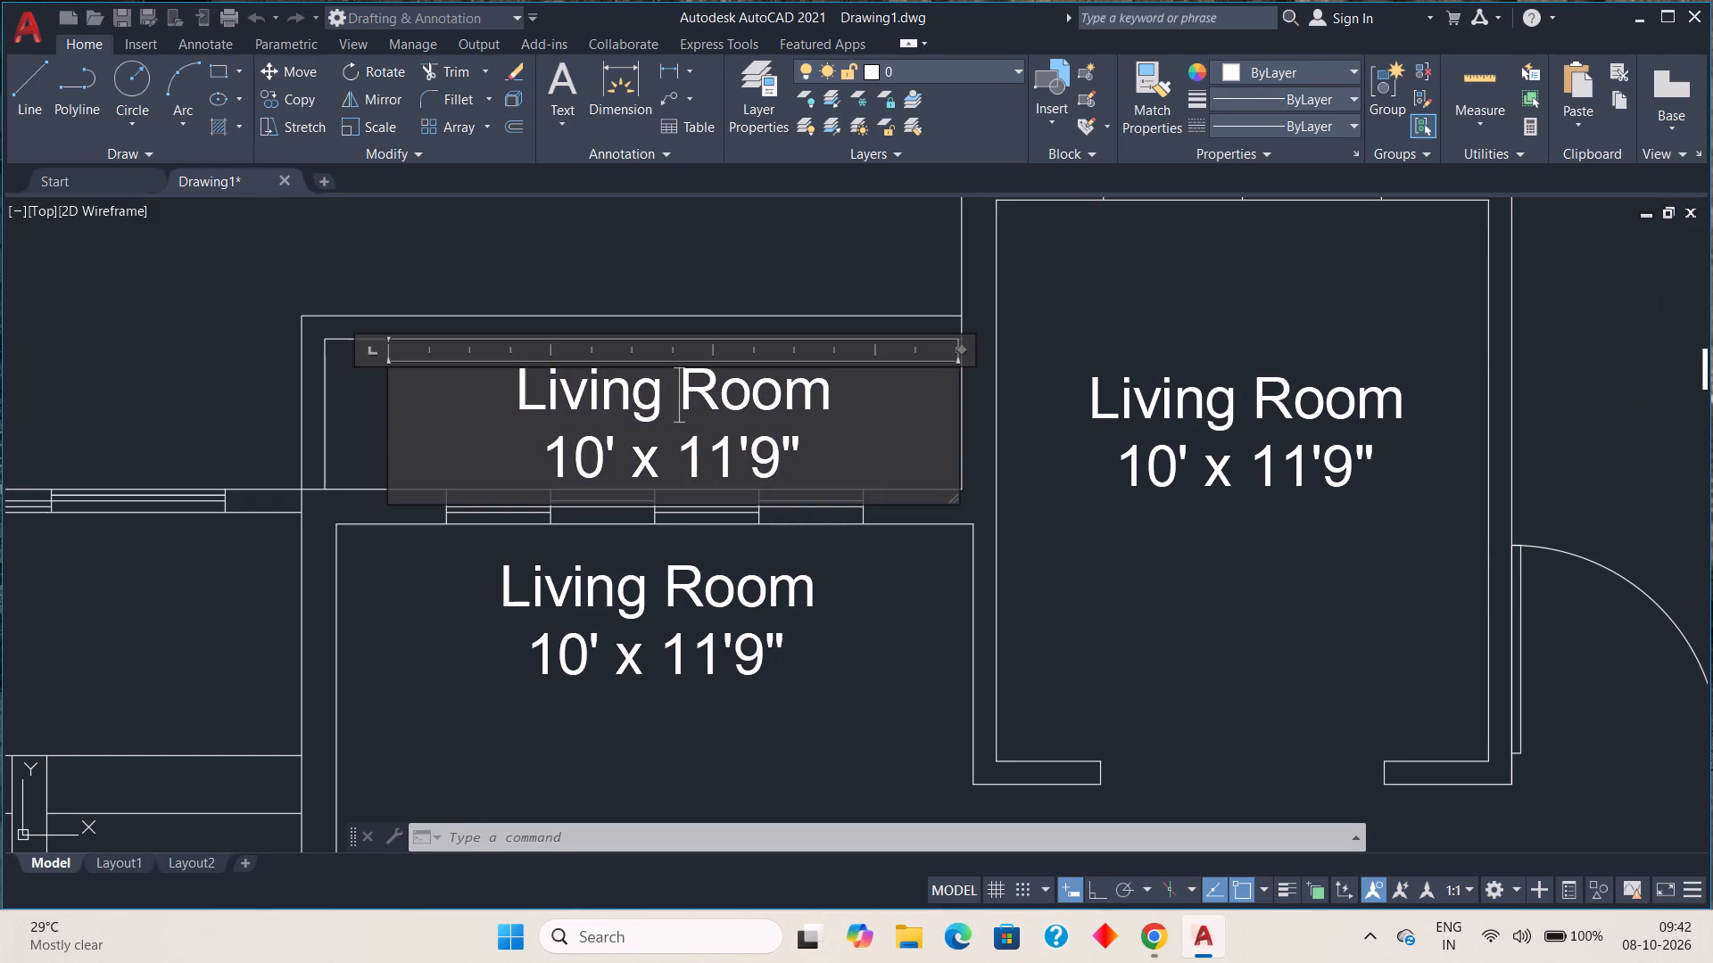
left_click_drag(817, 451, 547, 411)
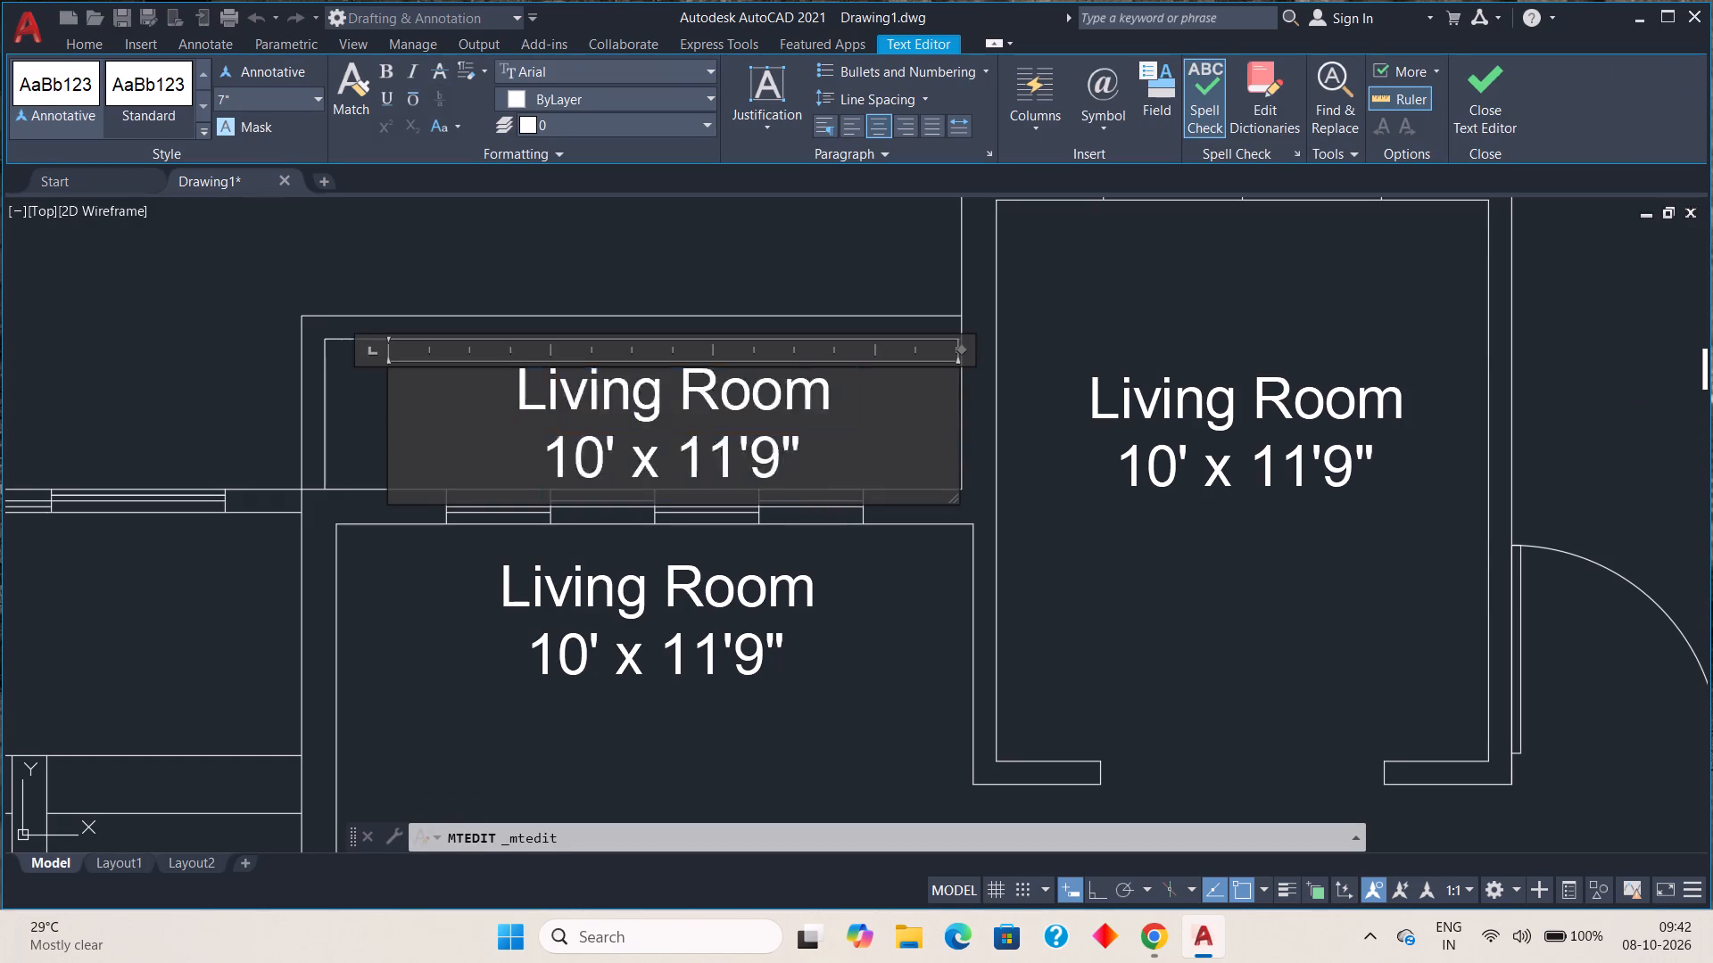
left_click_drag(547, 411, 468, 381)
key("Delete")
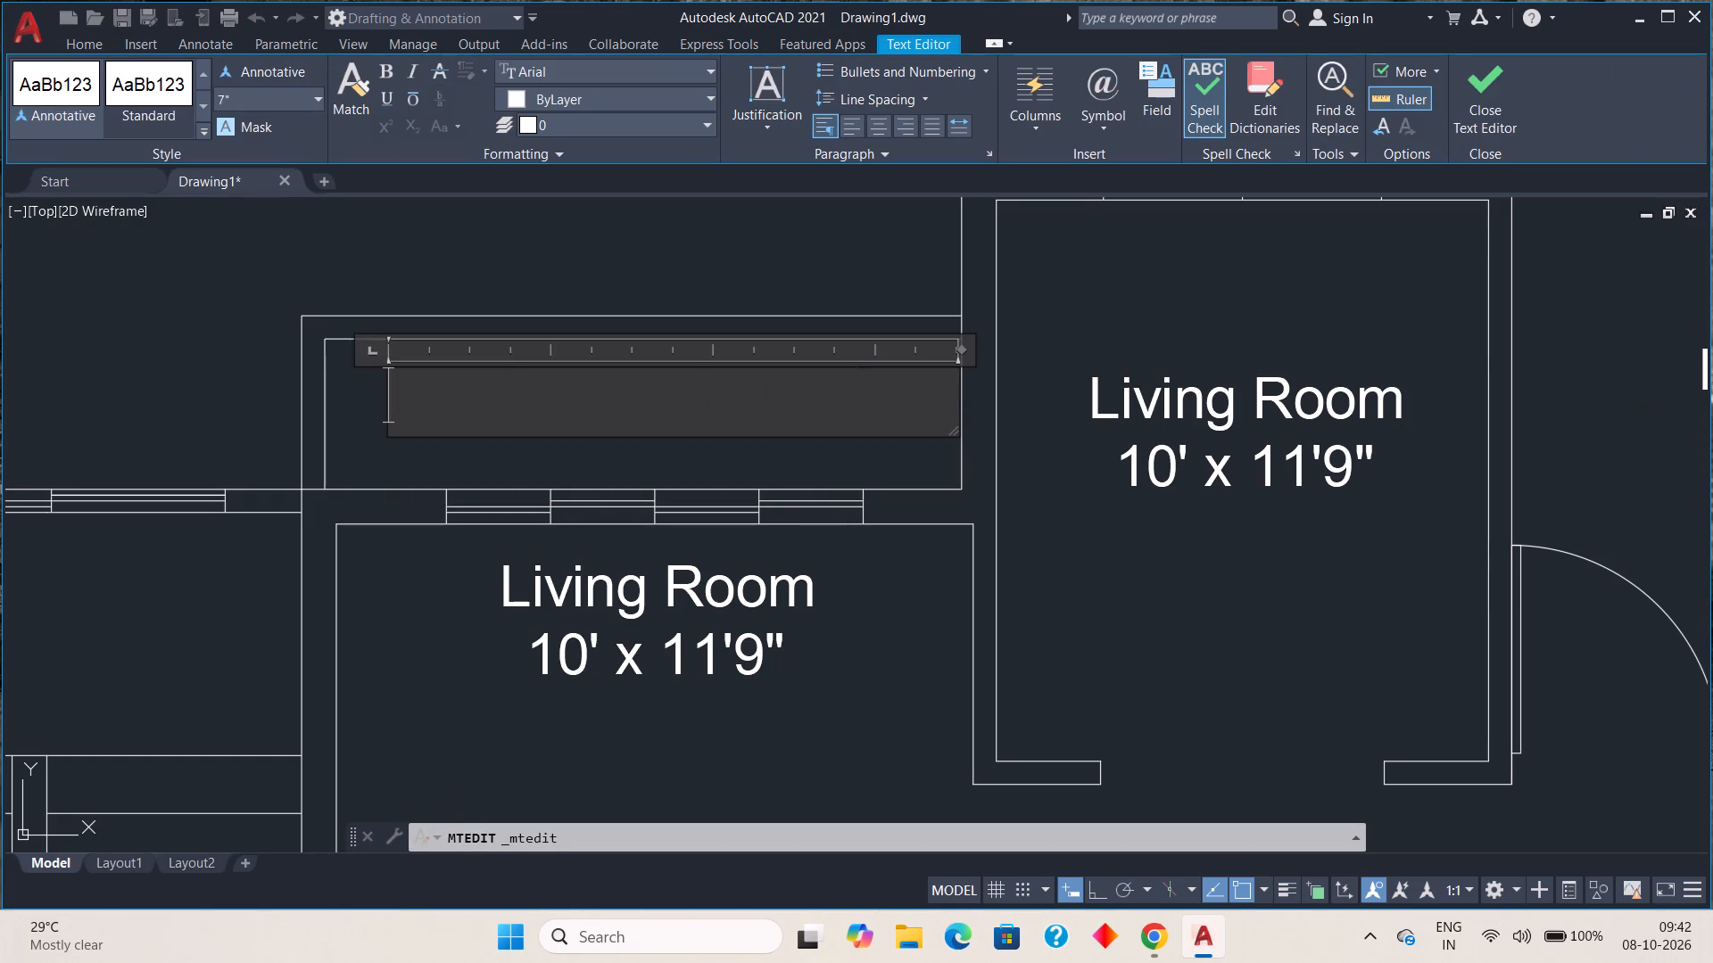
key("f")
type(".B")
key("space")
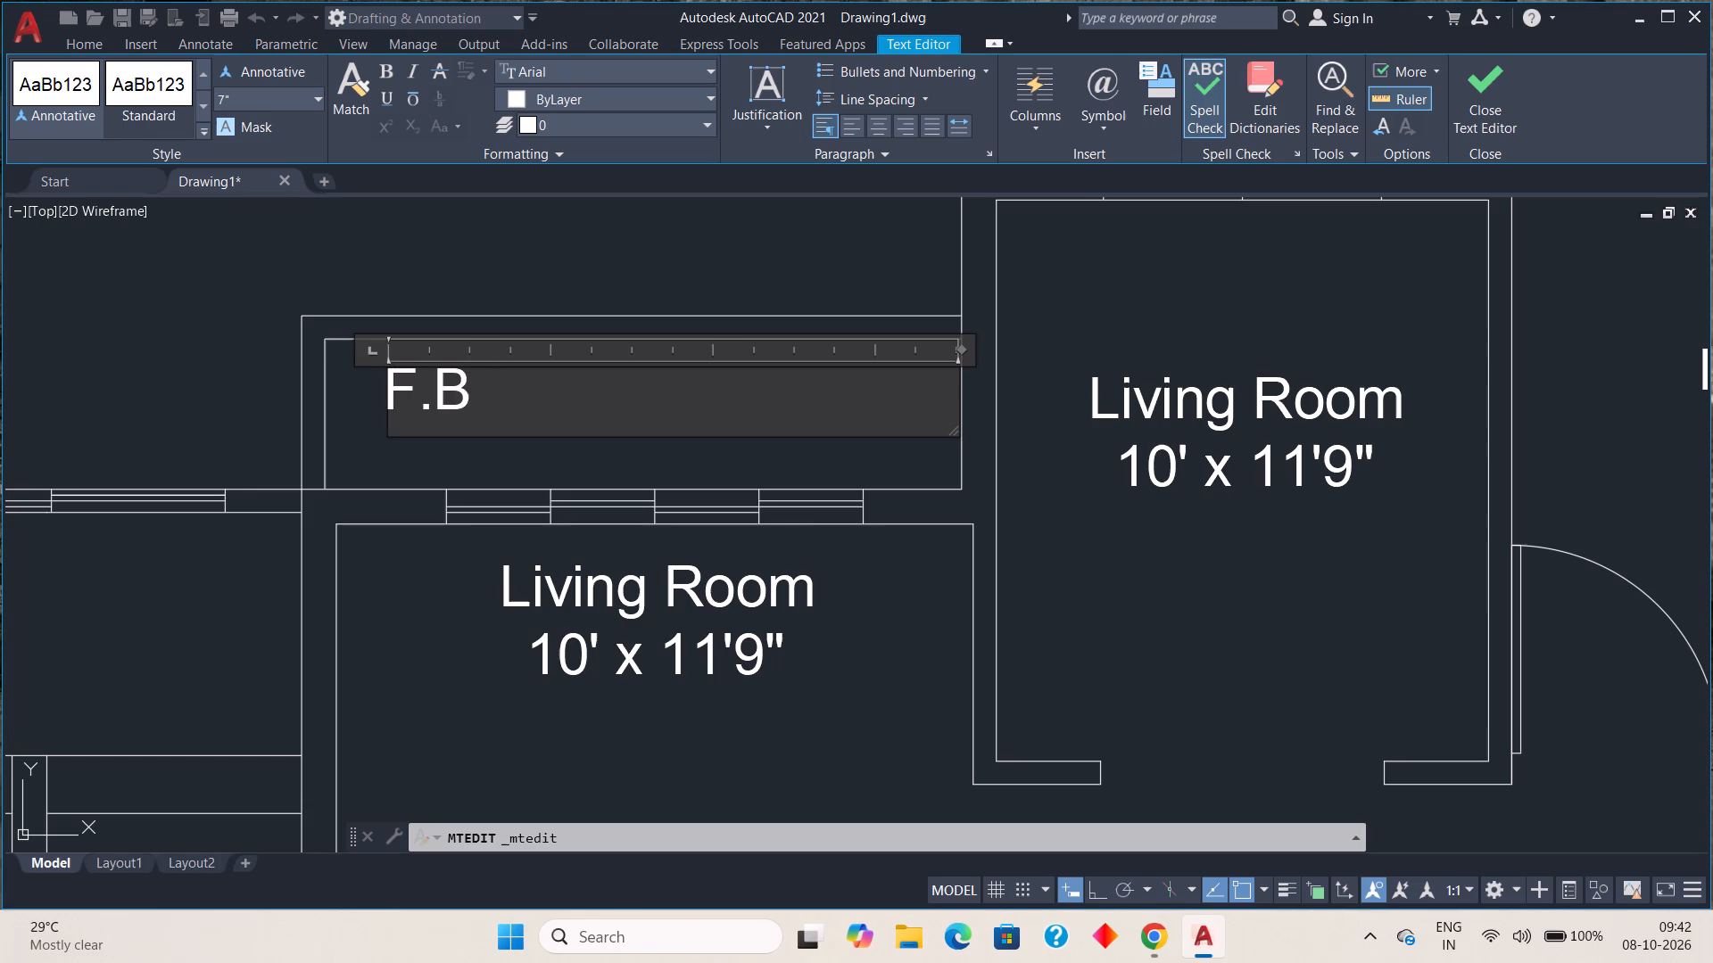
left_click(879, 122)
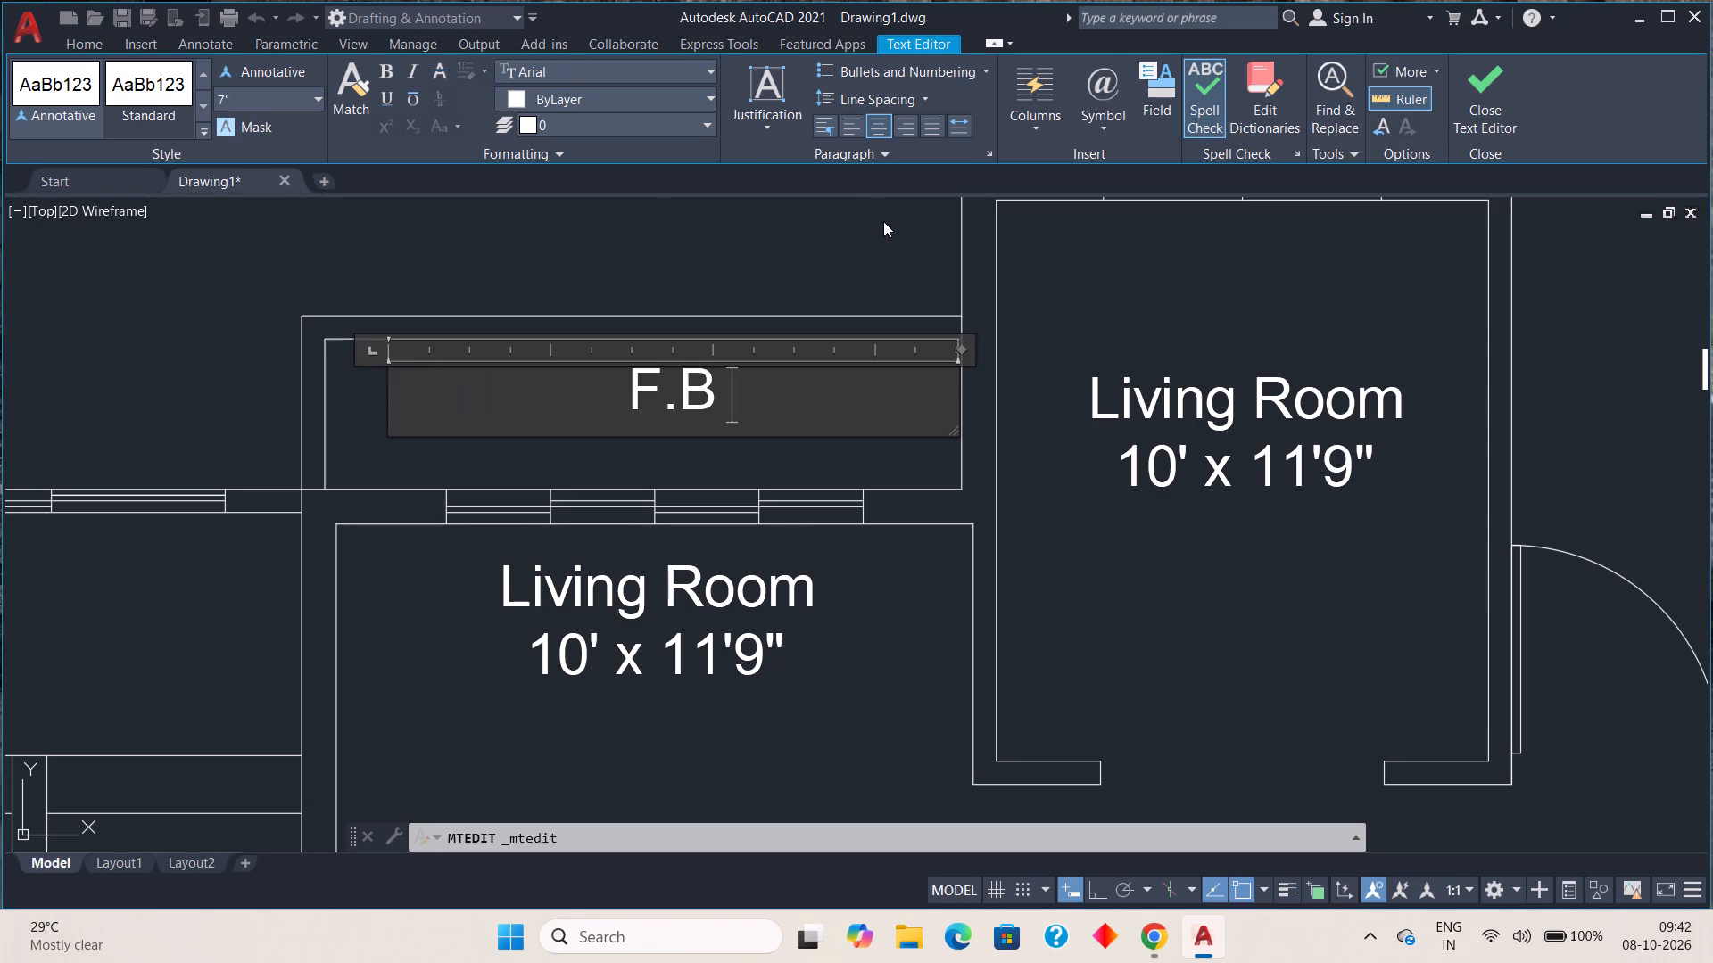
left_click(1467, 87)
Move the F.B label about 8 inches southwest, closer to the middle of its balcony strip.
scroll(745, 384, "down", 1)
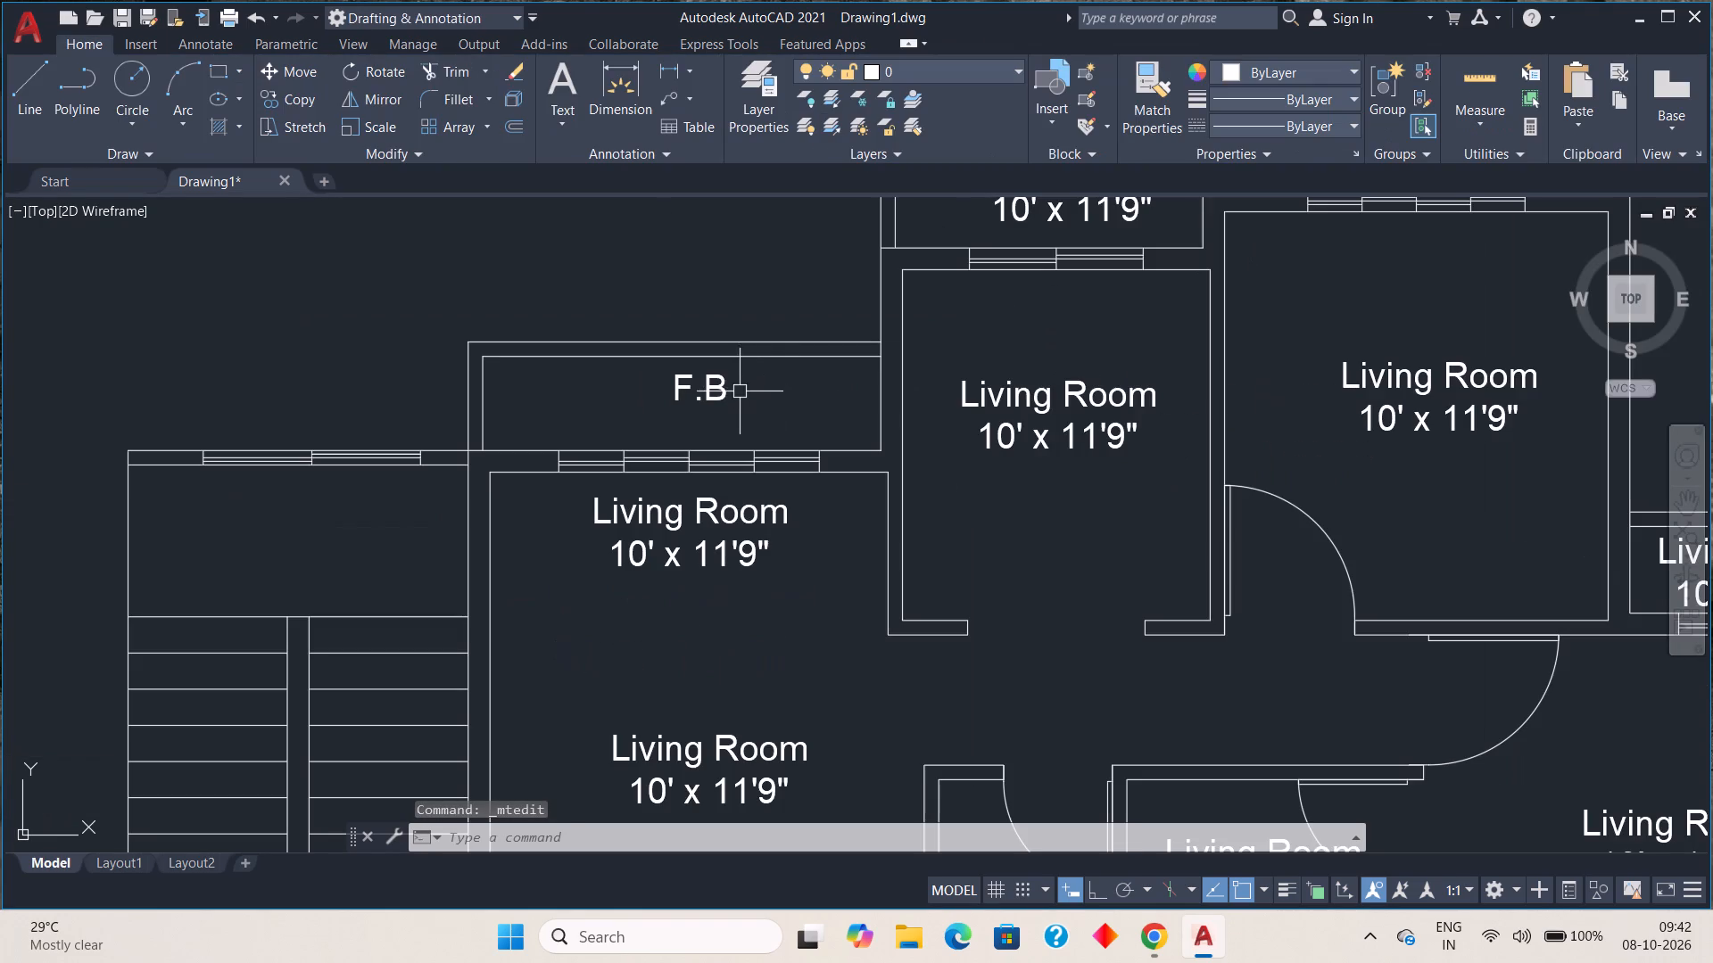
left_click(713, 393)
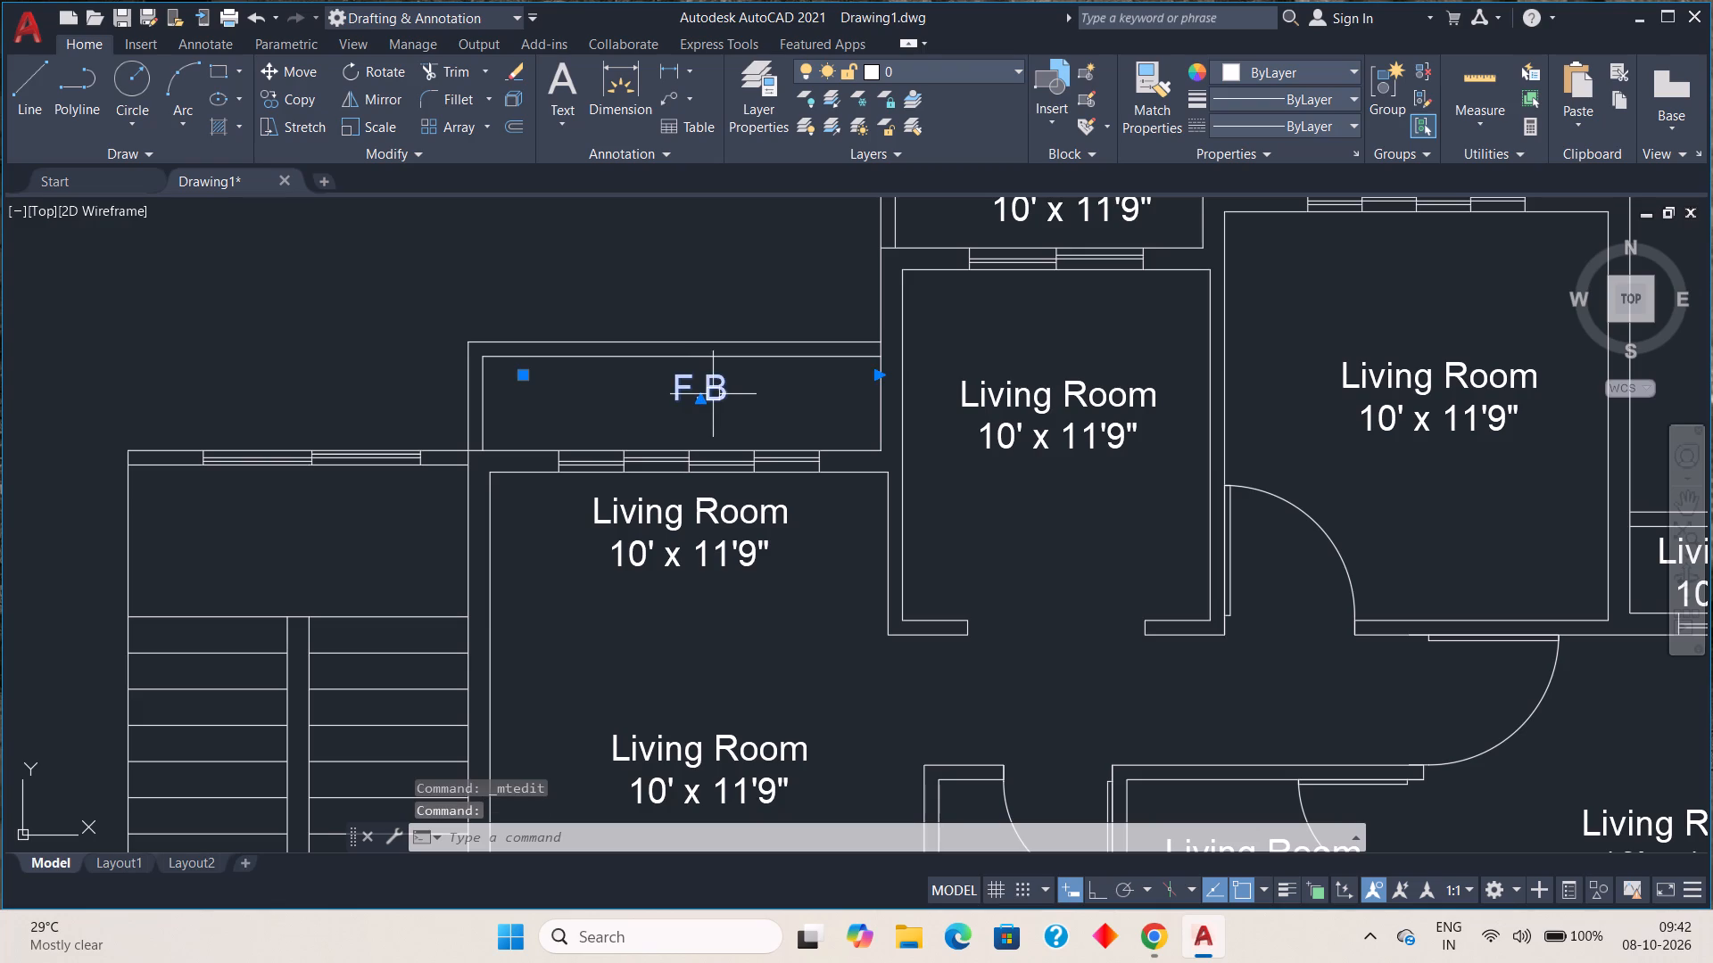
left_click(521, 378)
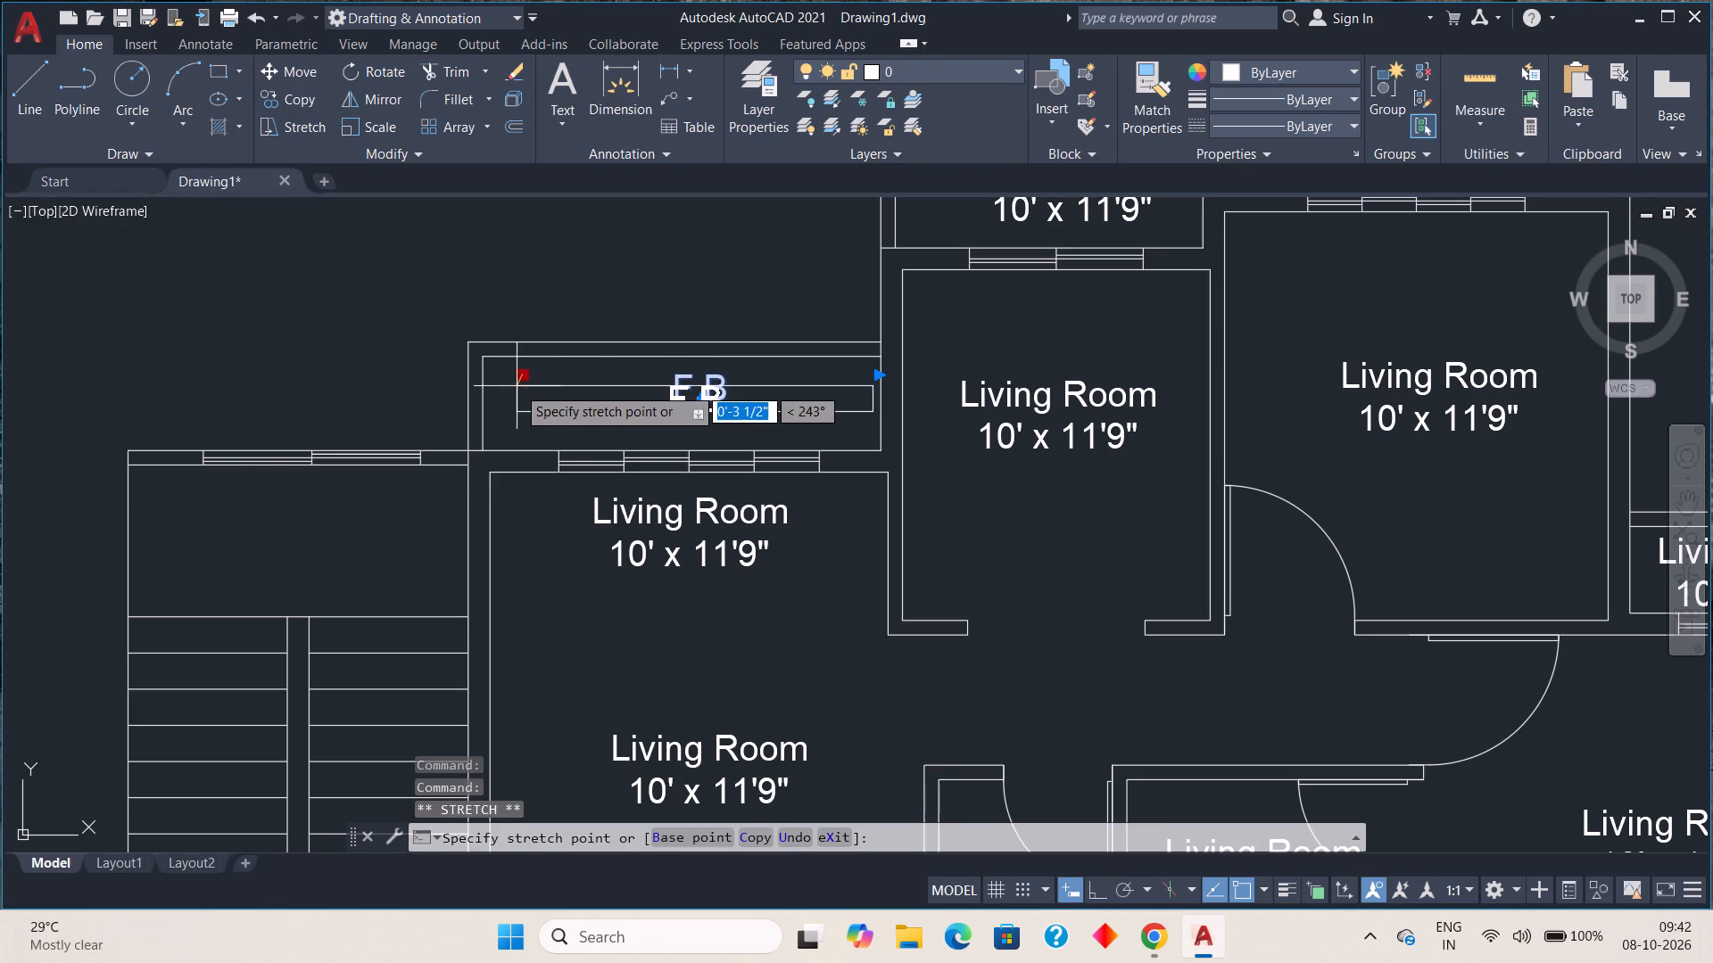
scroll(509, 391, "down", 1)
scroll(509, 391, "up", 3)
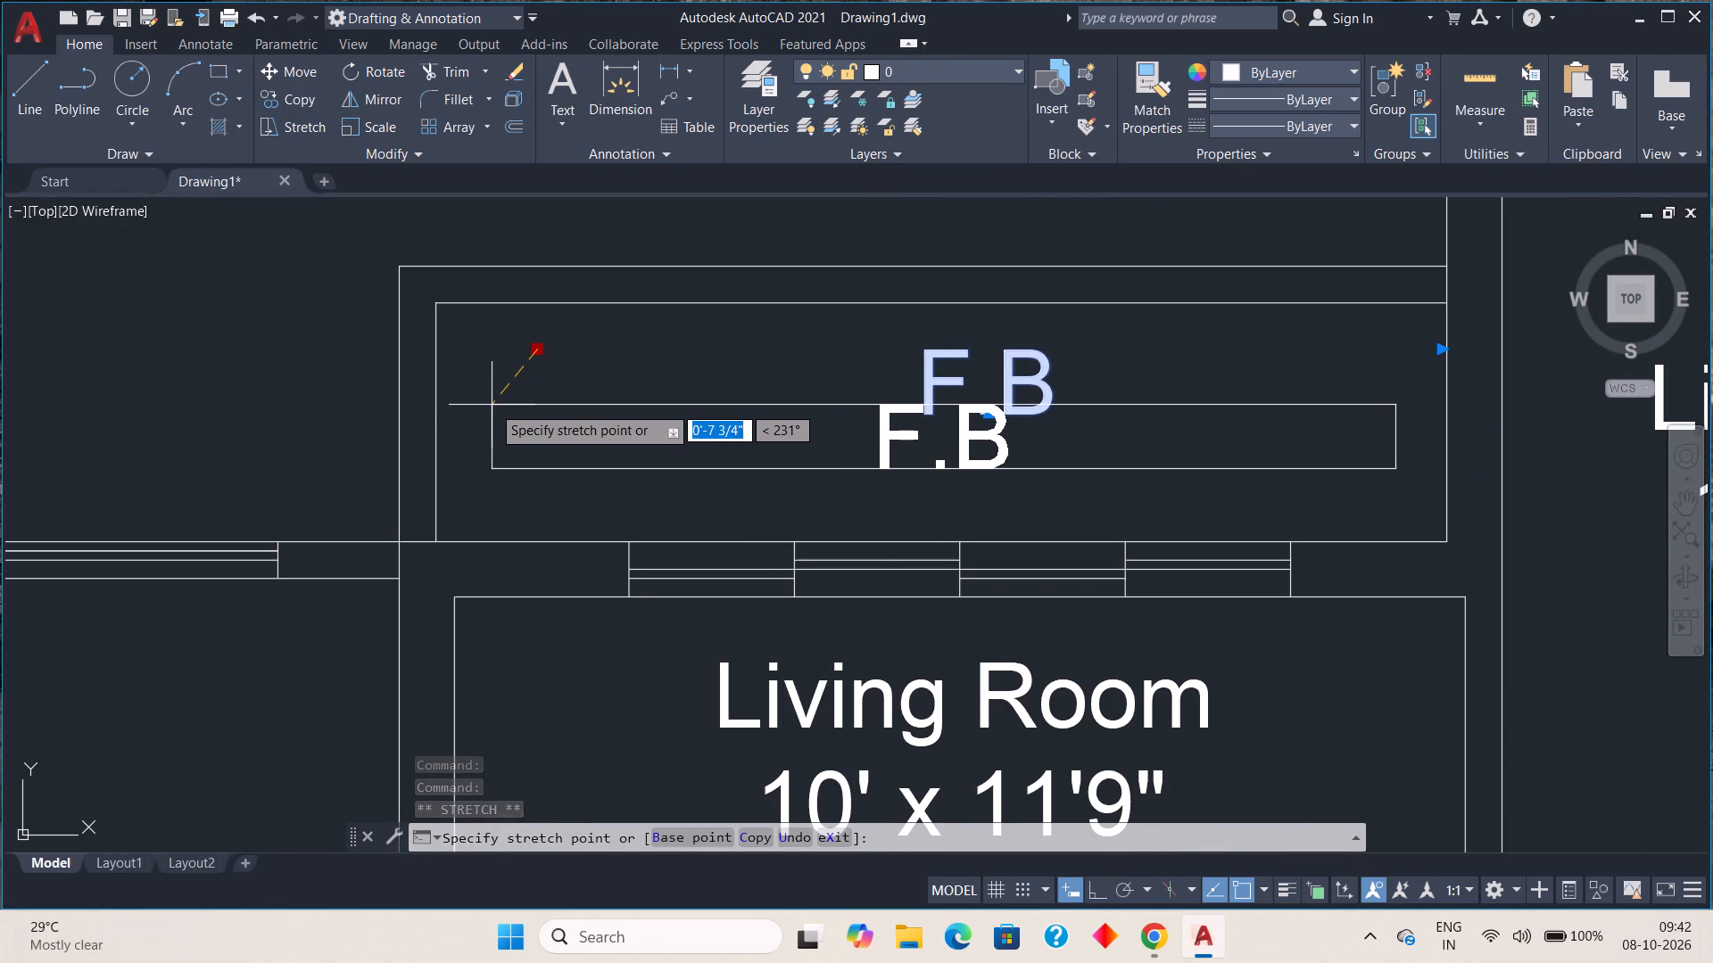
left_click(492, 405)
key("Escape")
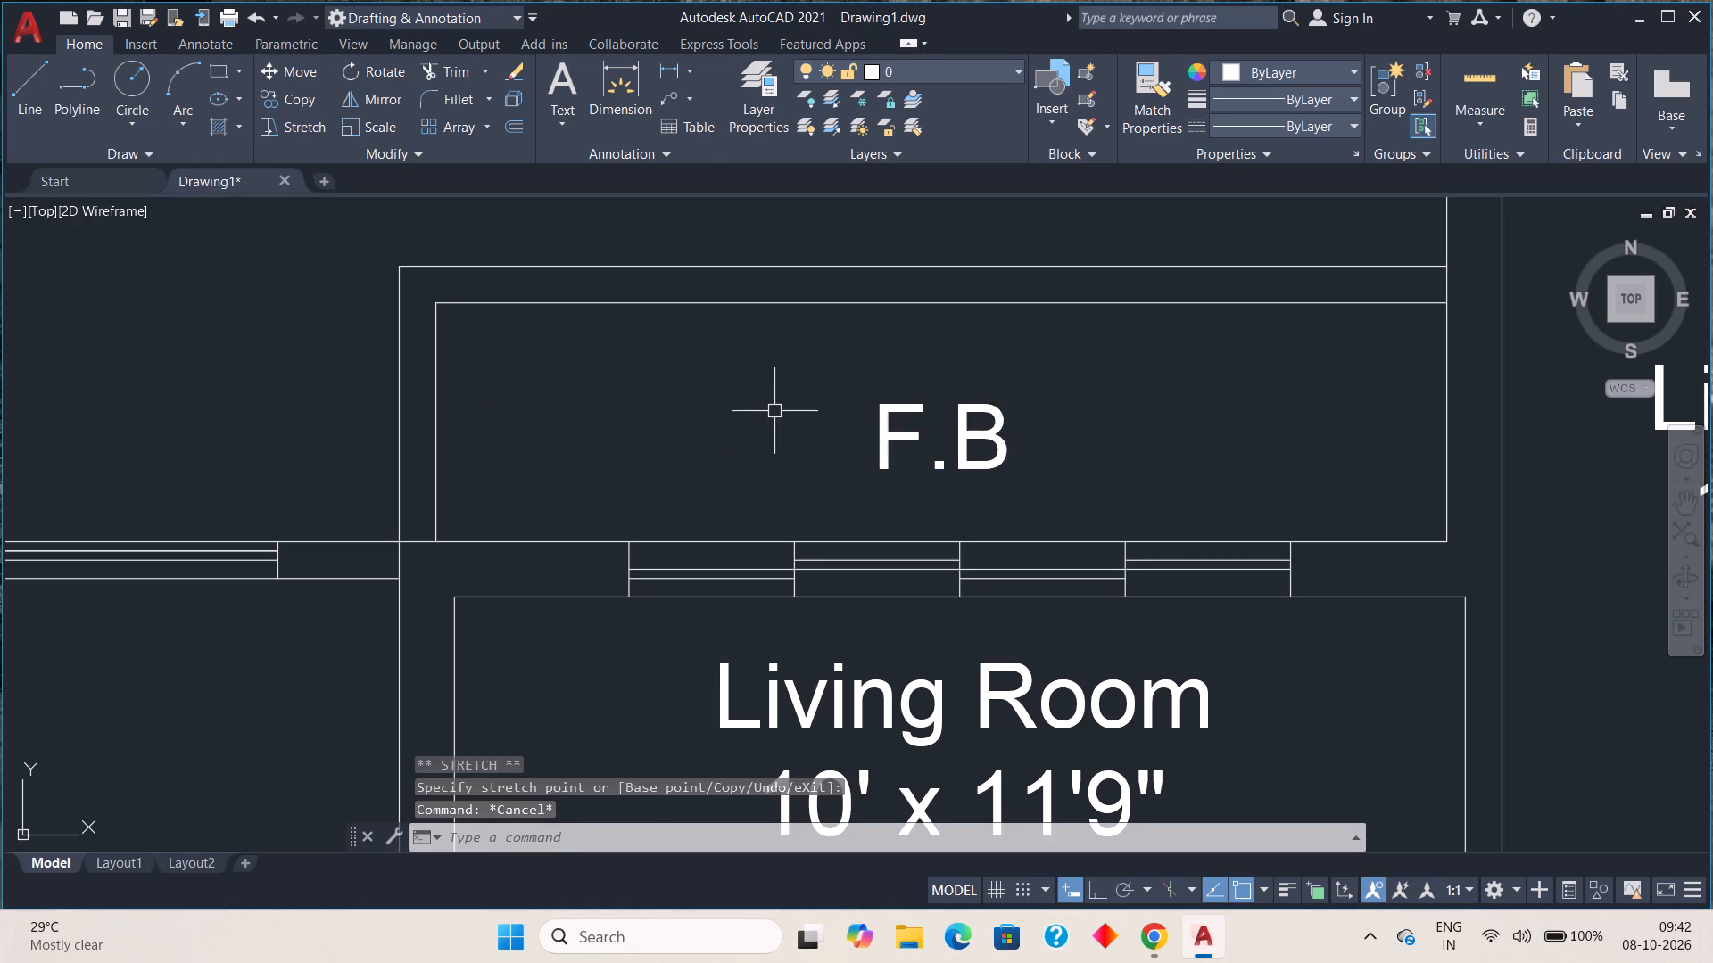
Erase the Living Room labels in the balcony strips outside the north middle, northeast and east room windows.
scroll(817, 438, "down", 2)
middle_click_drag(885, 481, 752, 381)
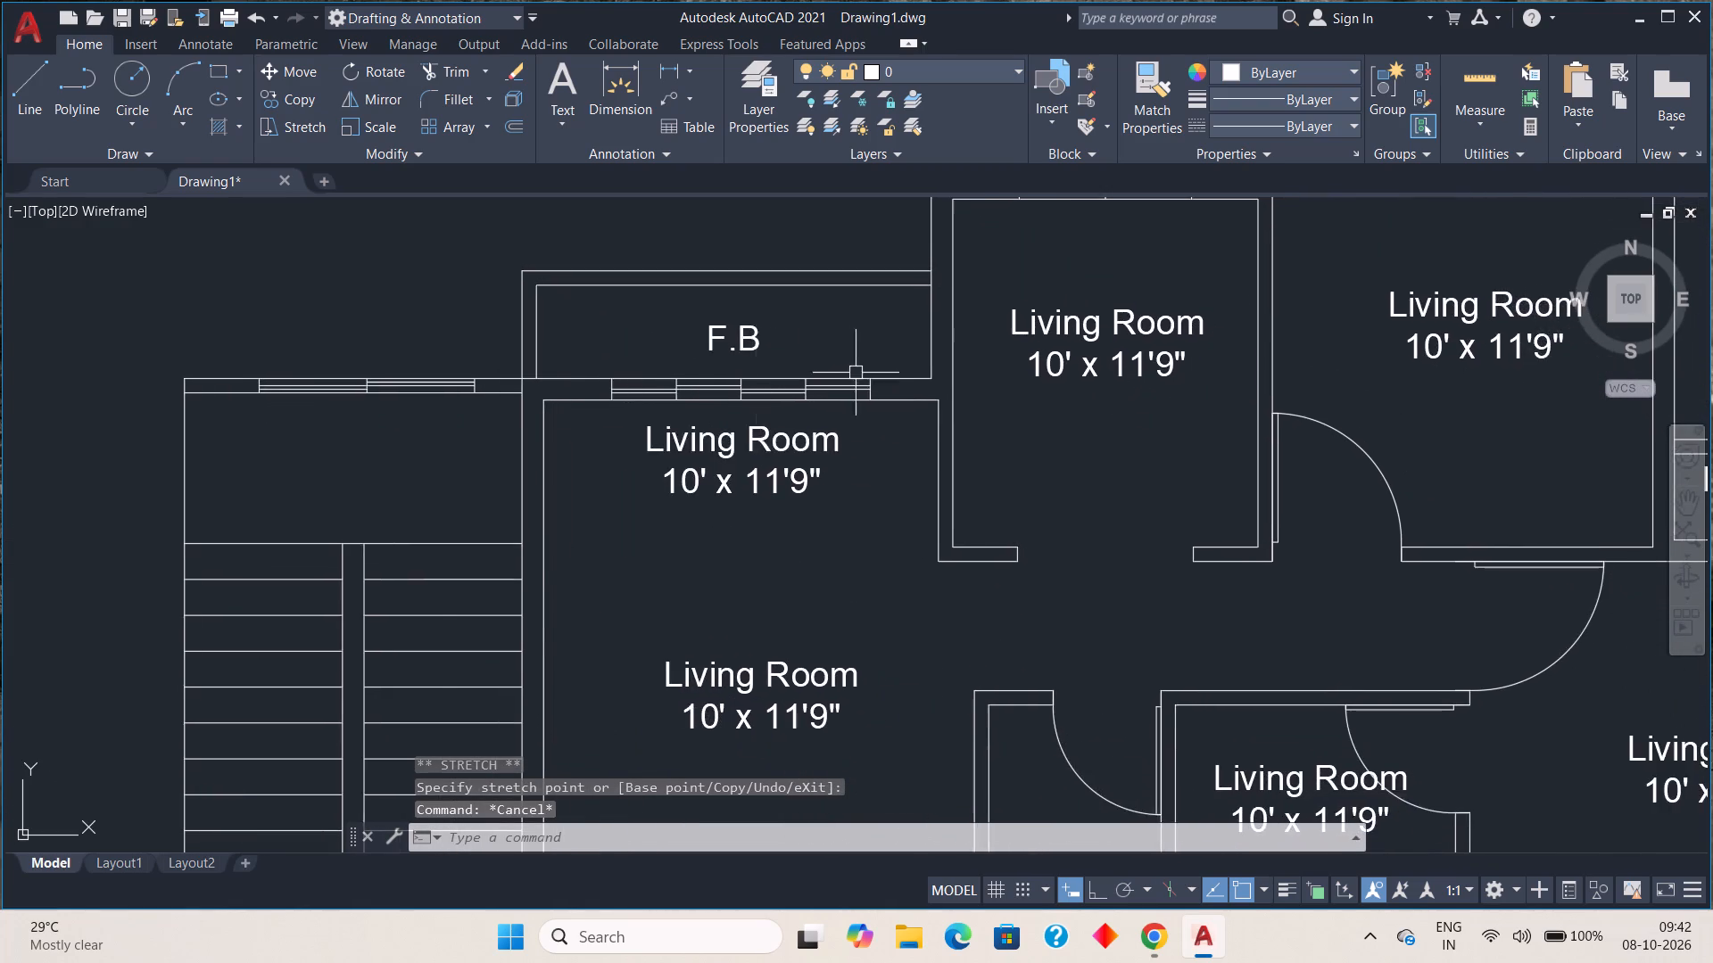
scroll(866, 373, "down", 1)
middle_click_drag(902, 378, 699, 516)
left_click(821, 353)
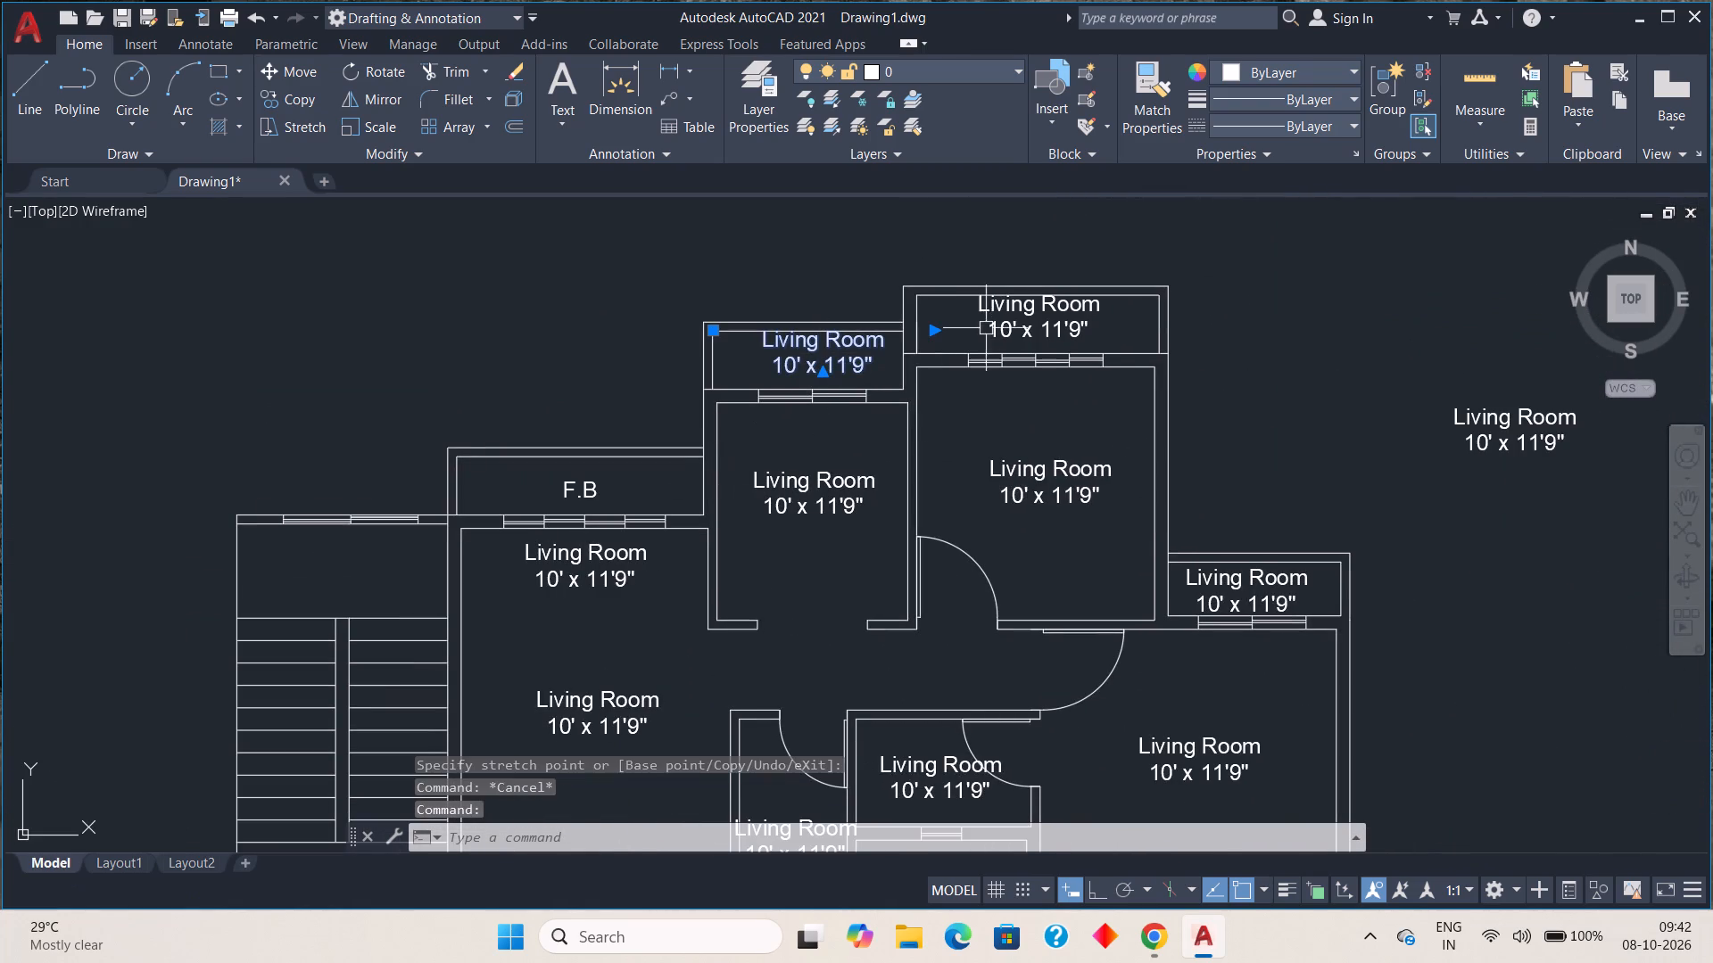
left_click(1011, 304)
left_click(1257, 580)
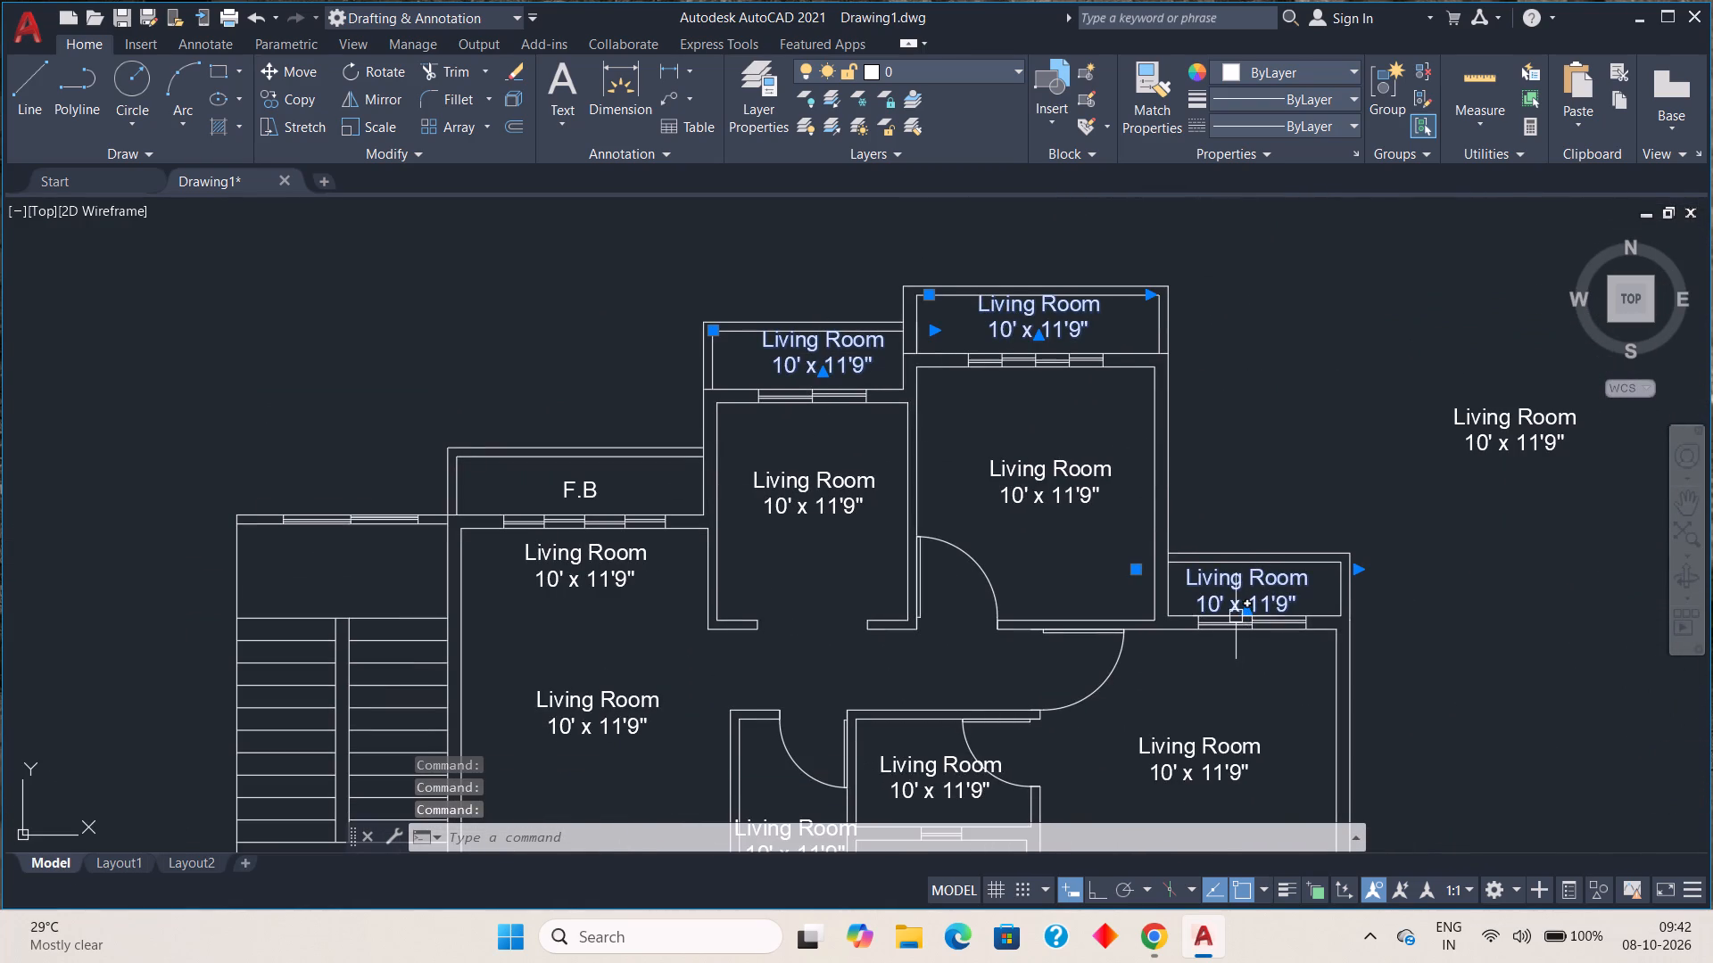
key("Delete")
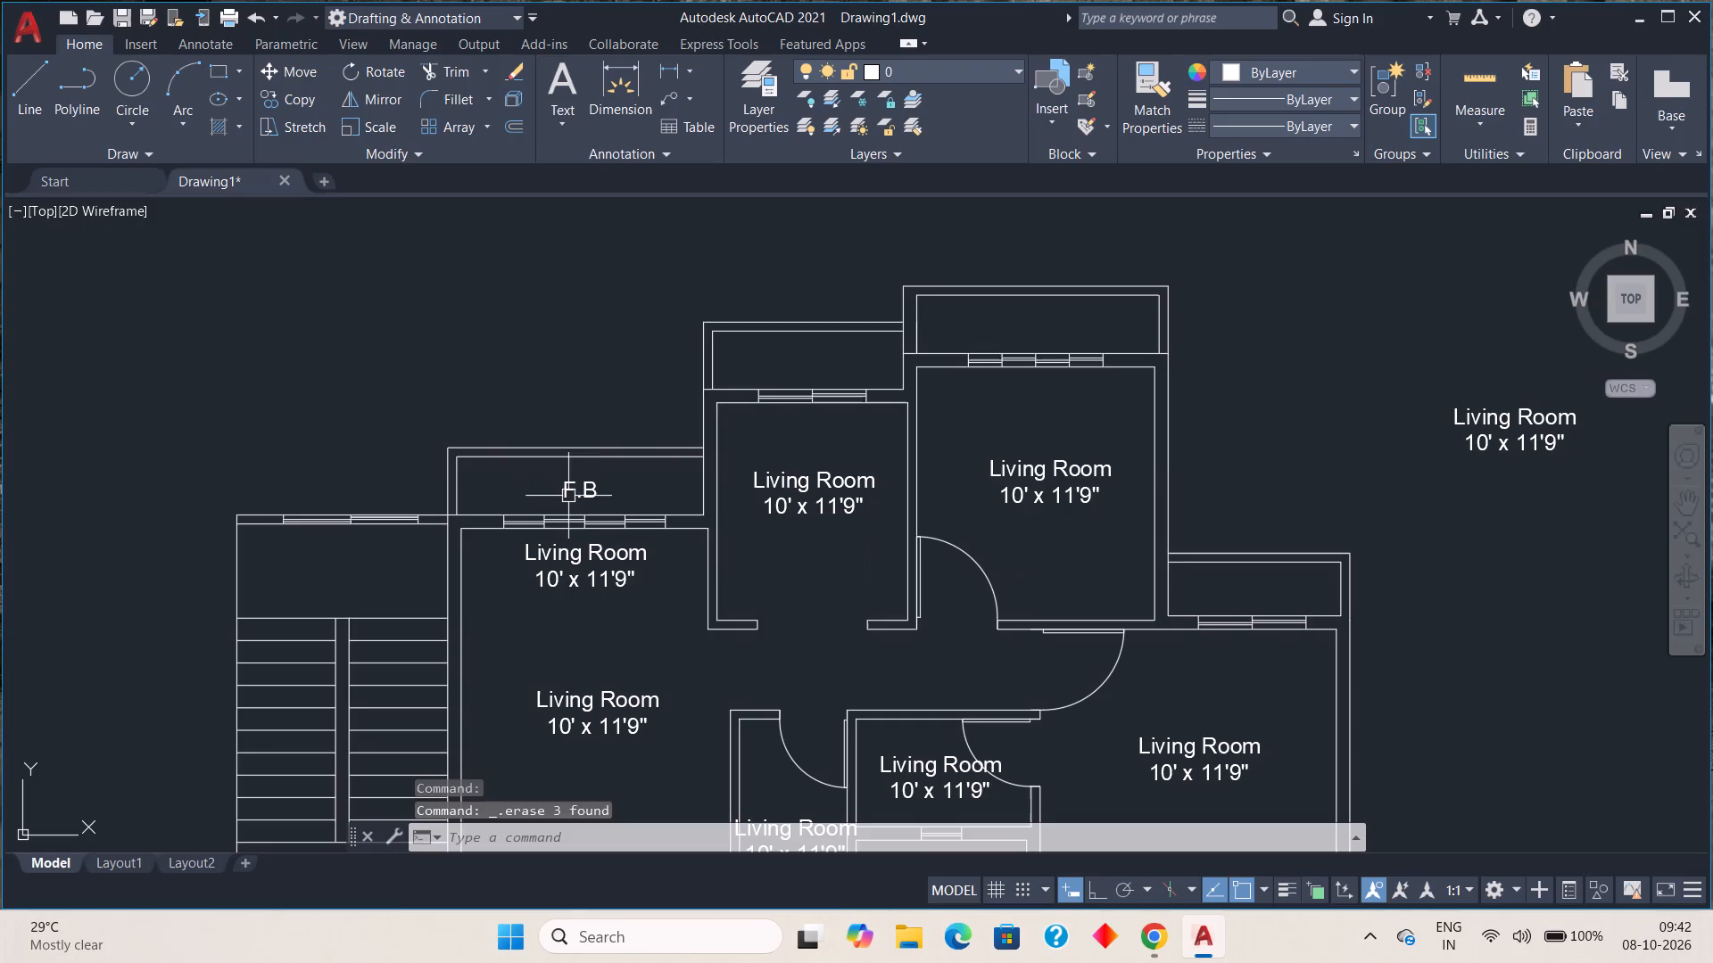
Copy the F.B label into the balcony strips outside the north middle, northeast and east room windows.
left_click(568, 496)
left_click(295, 103)
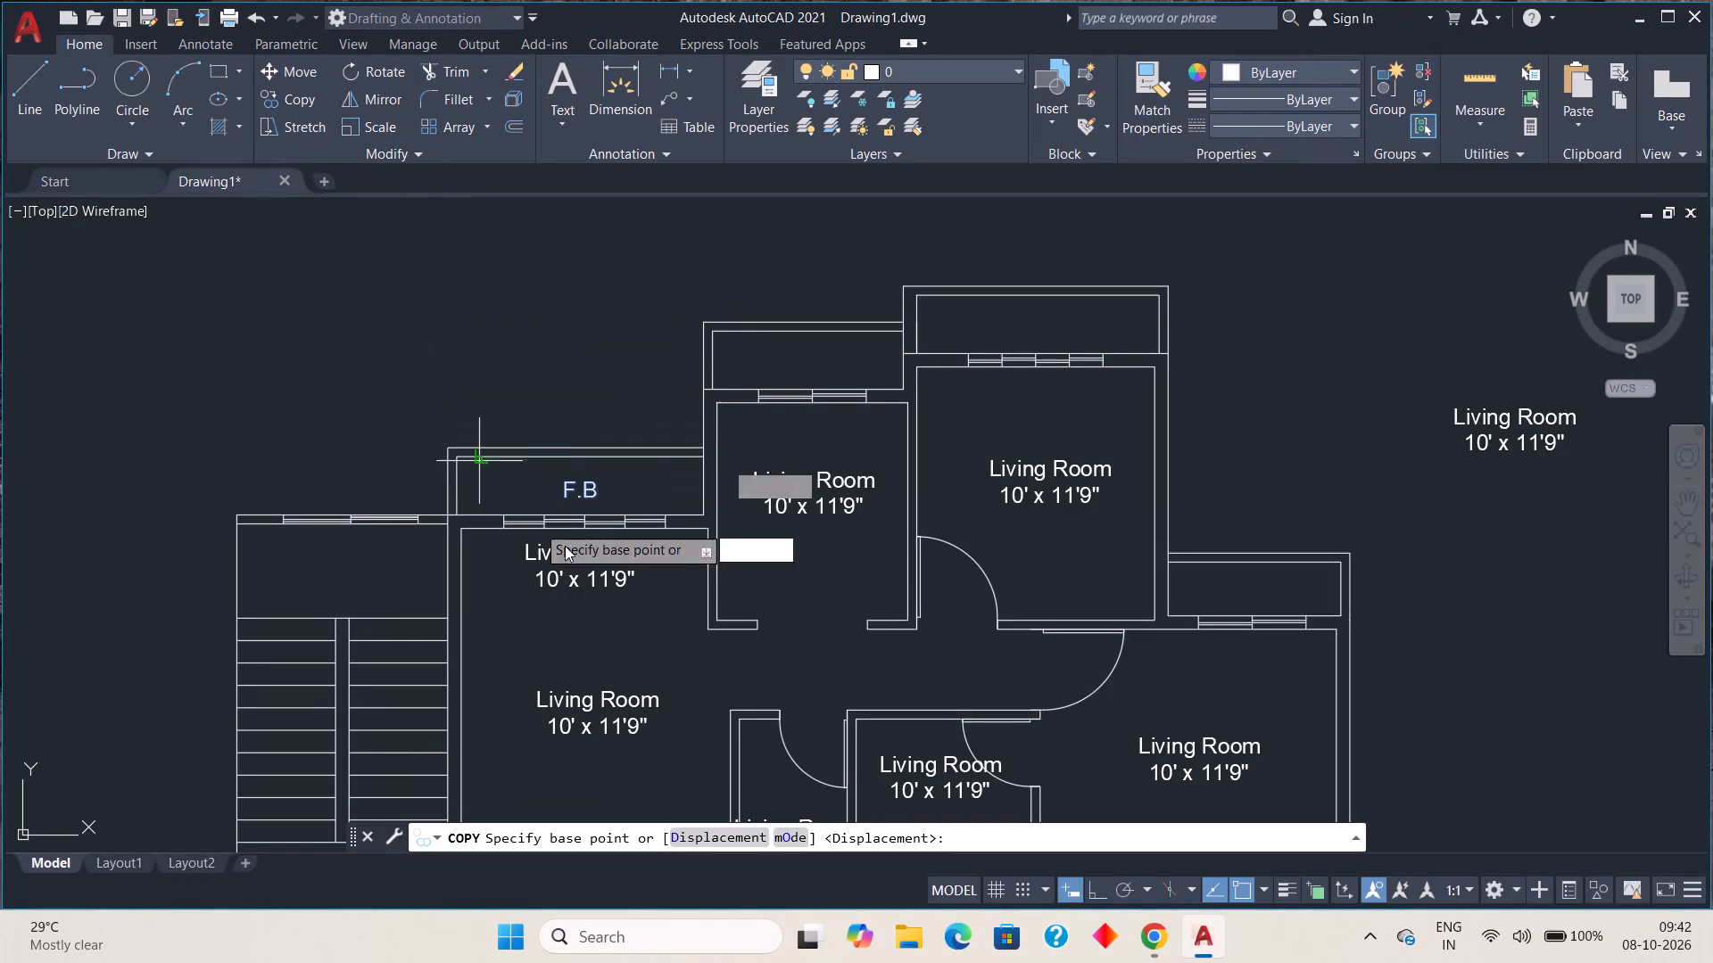
left_click(564, 484)
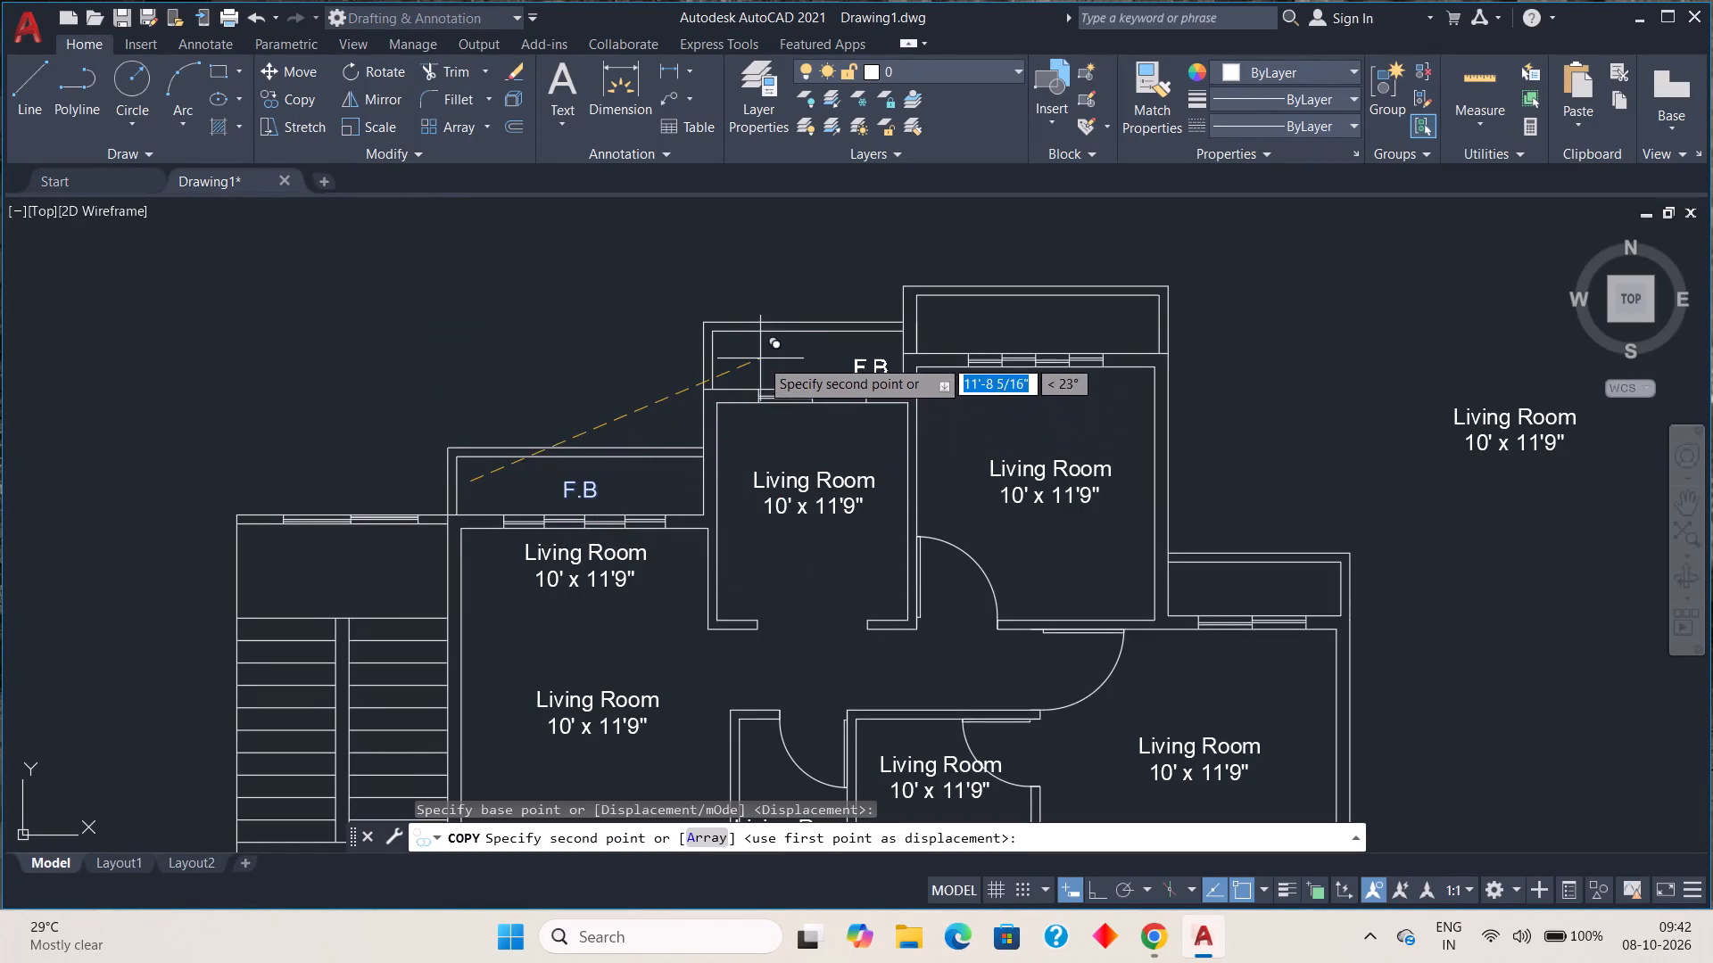
scroll(712, 352, "up", 3)
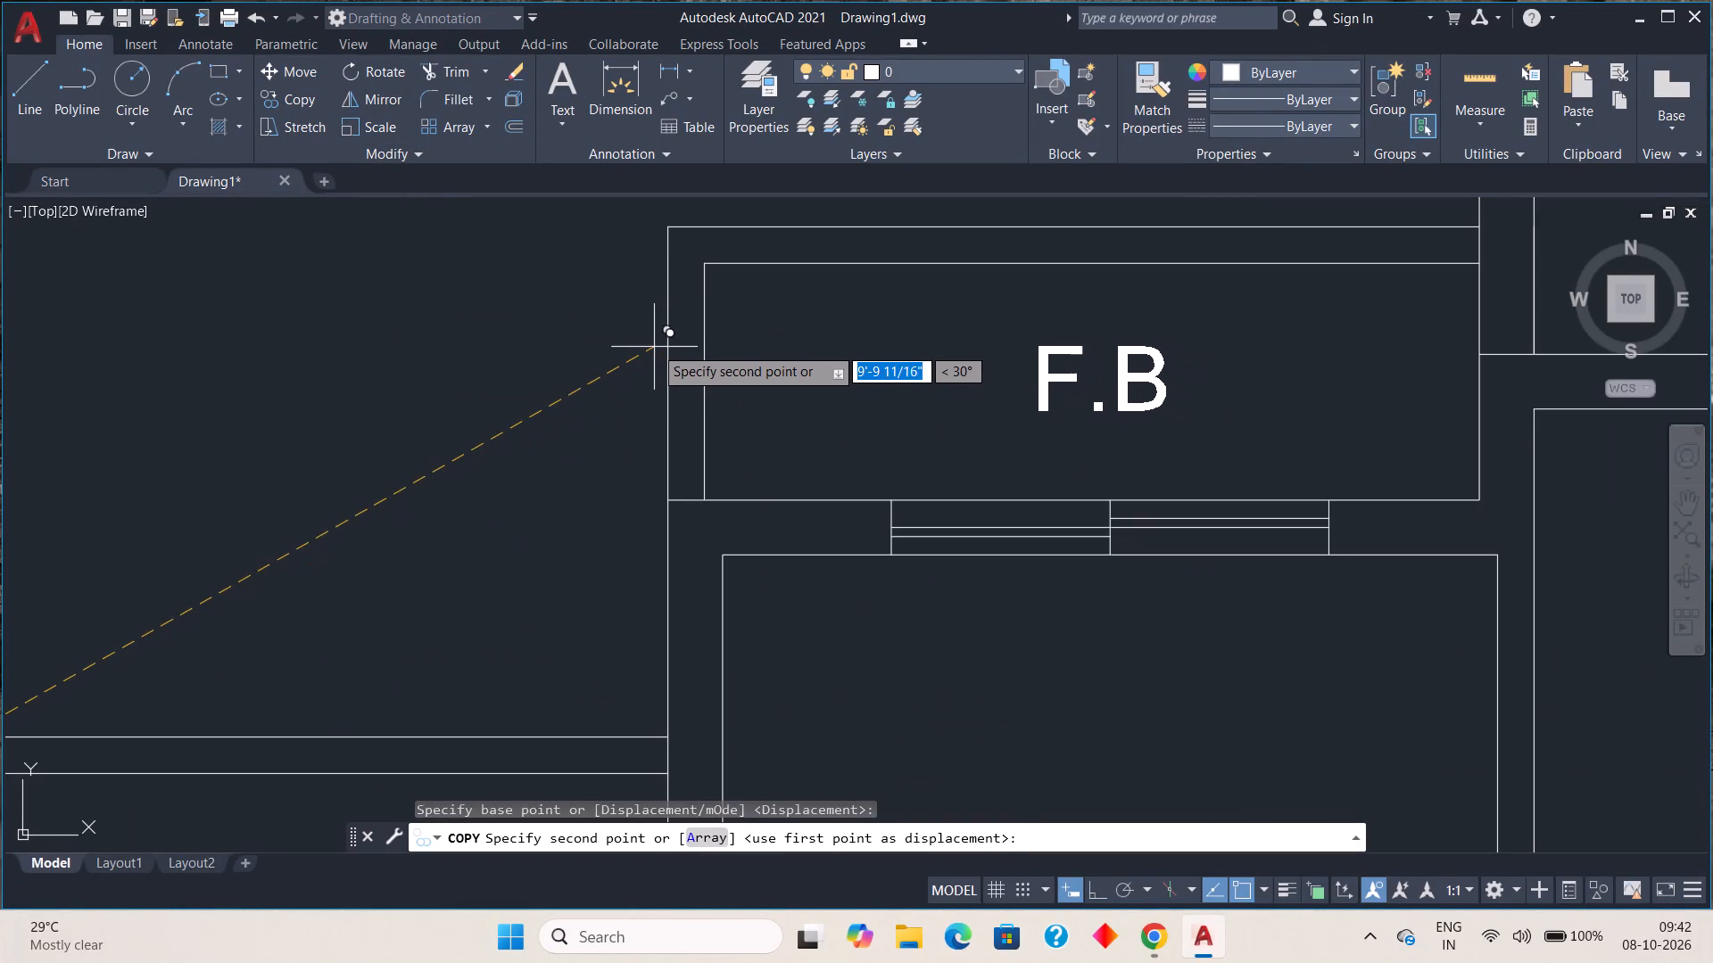
left_click(654, 344)
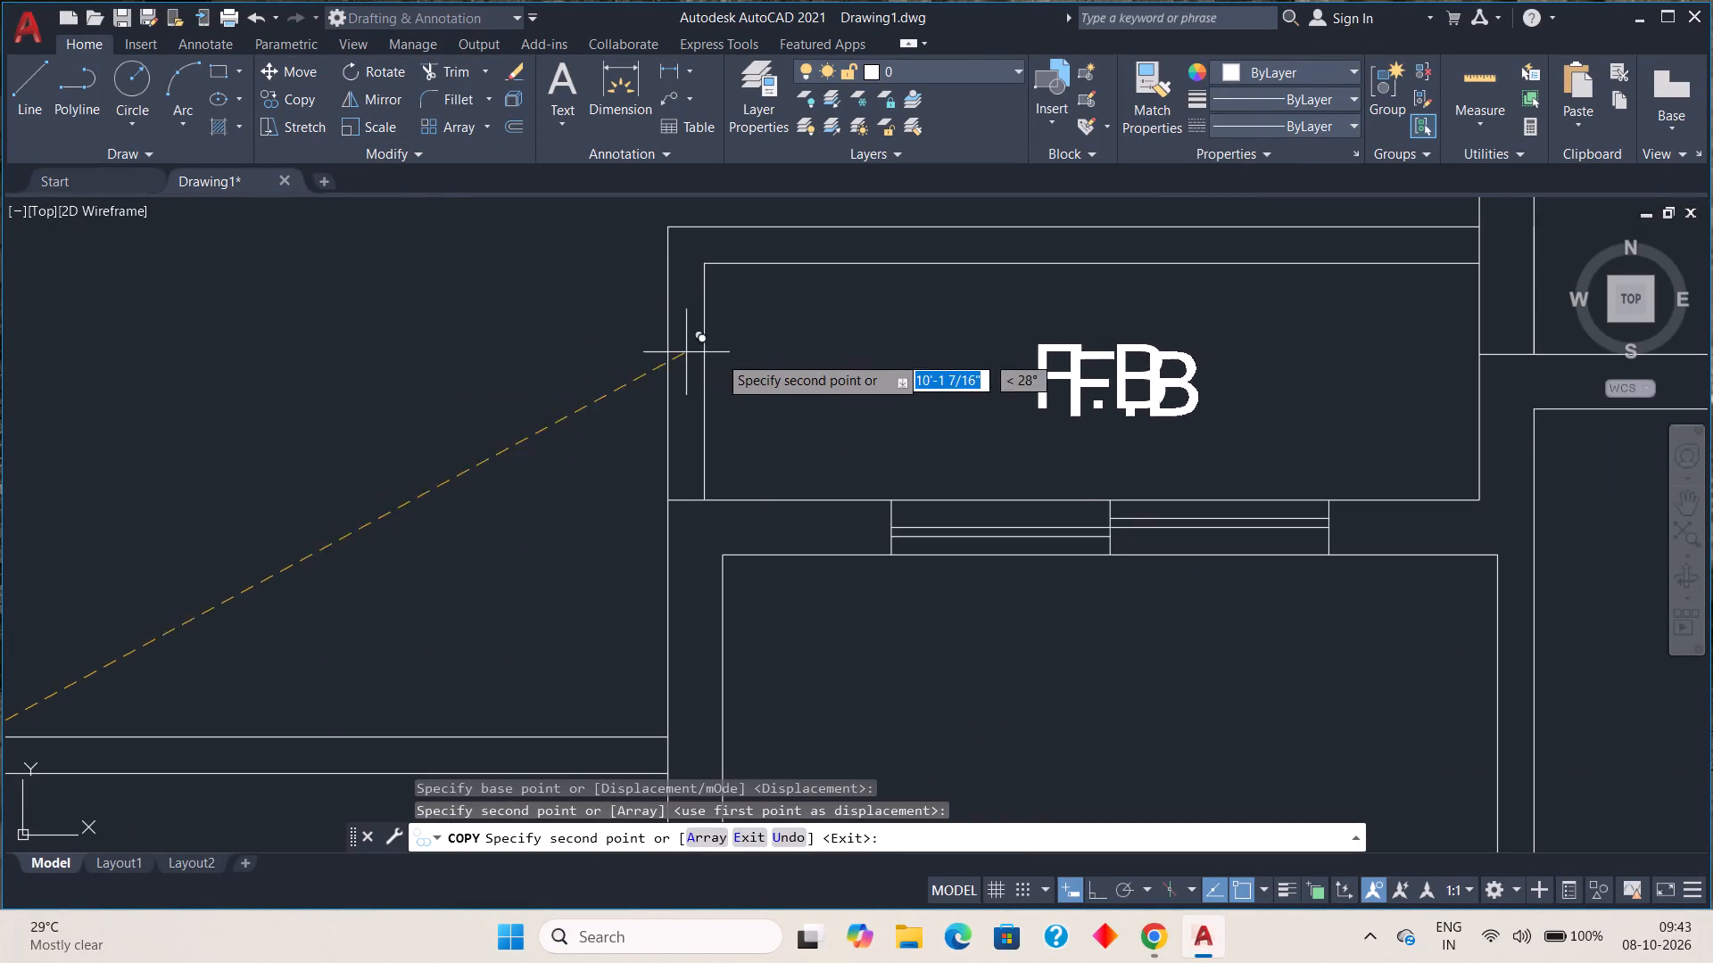
middle_click_drag(765, 359, 294, 476)
middle_click_drag(763, 339, 355, 377)
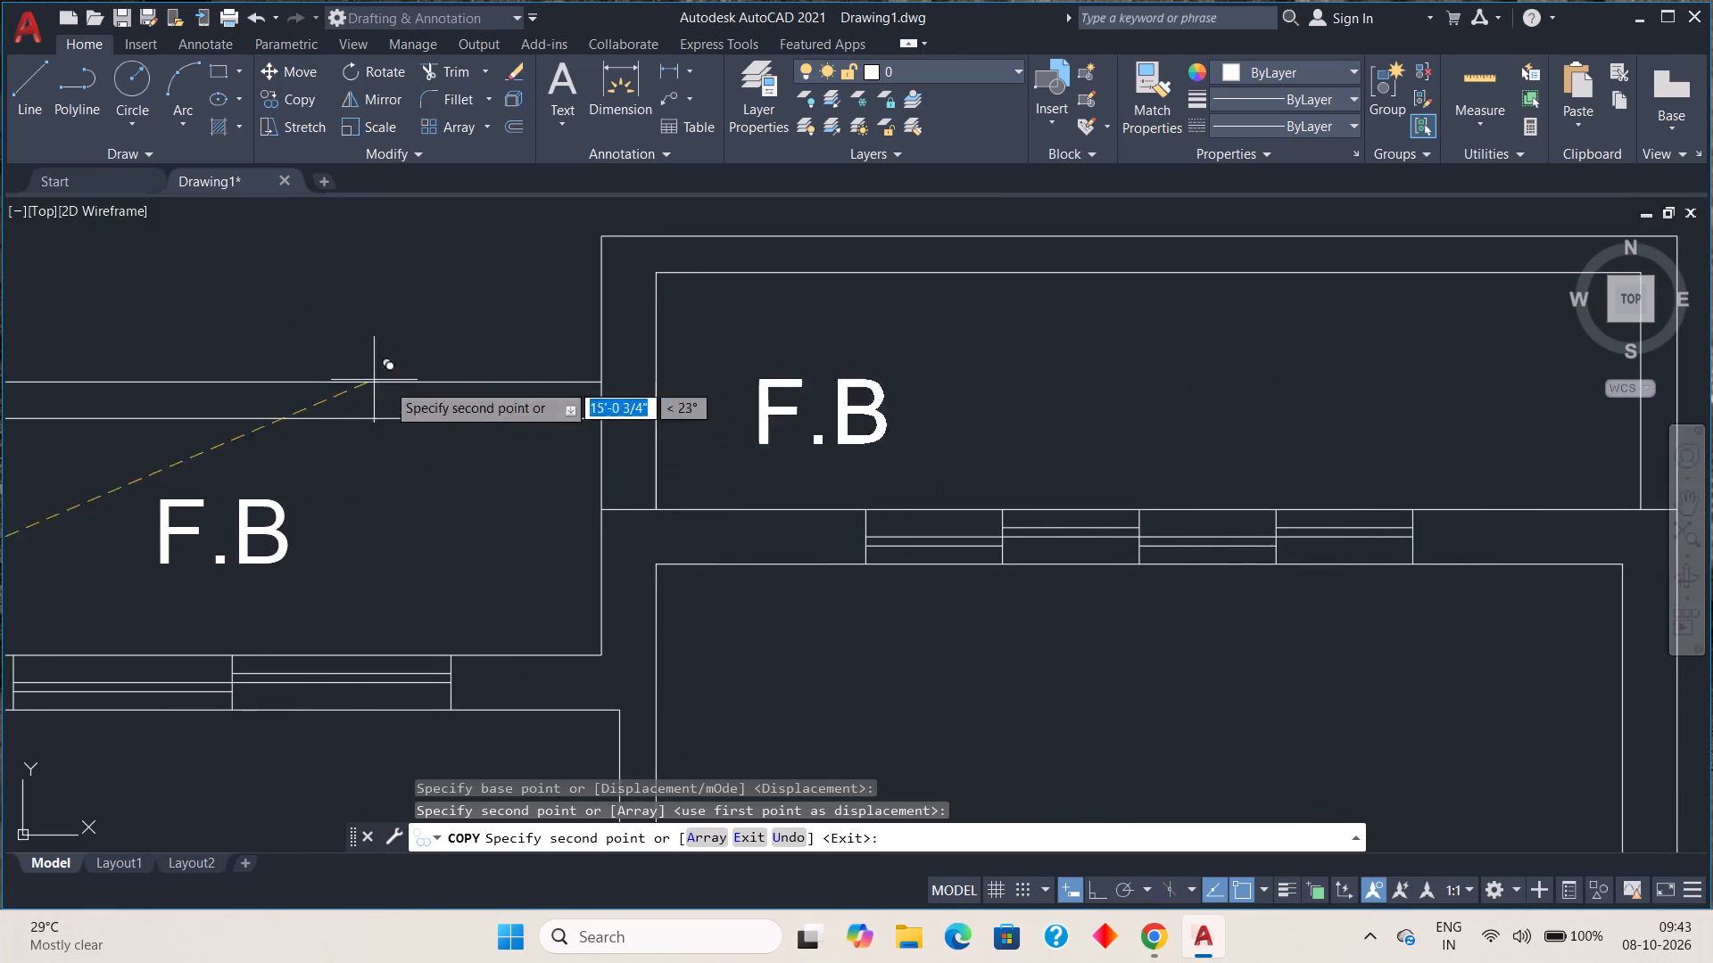
left_click(710, 367)
scroll(755, 418, "down", 3)
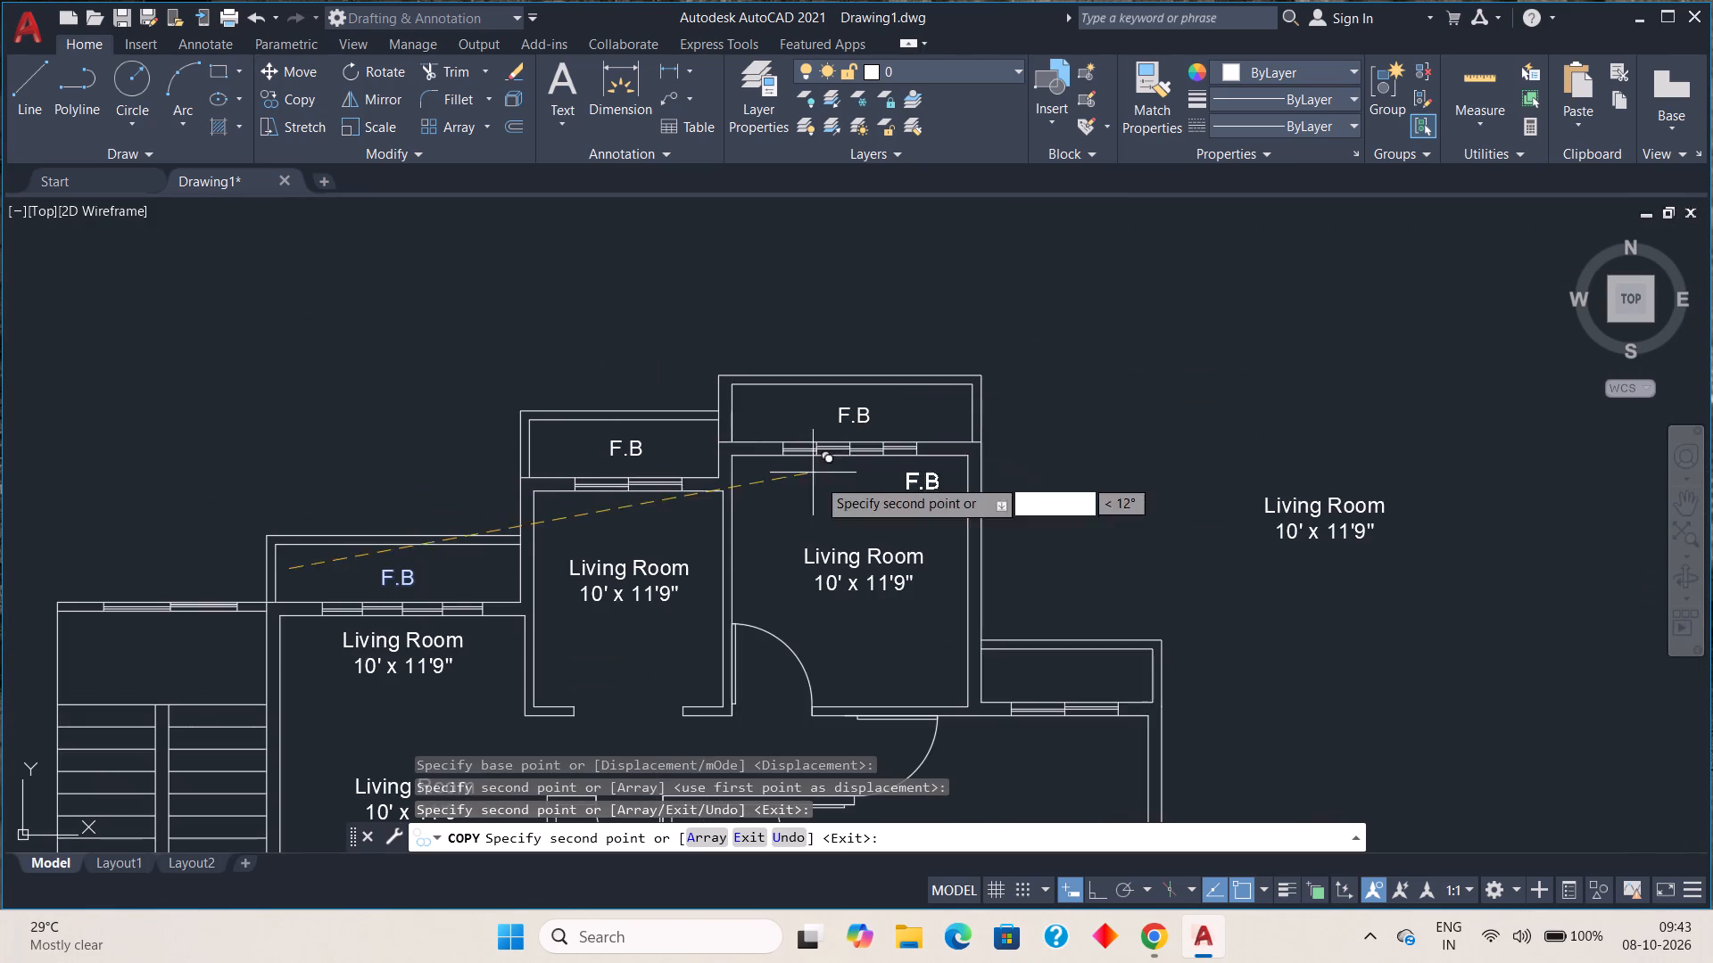
middle_click_drag(828, 512, 602, 280)
scroll(730, 434, "up", 2)
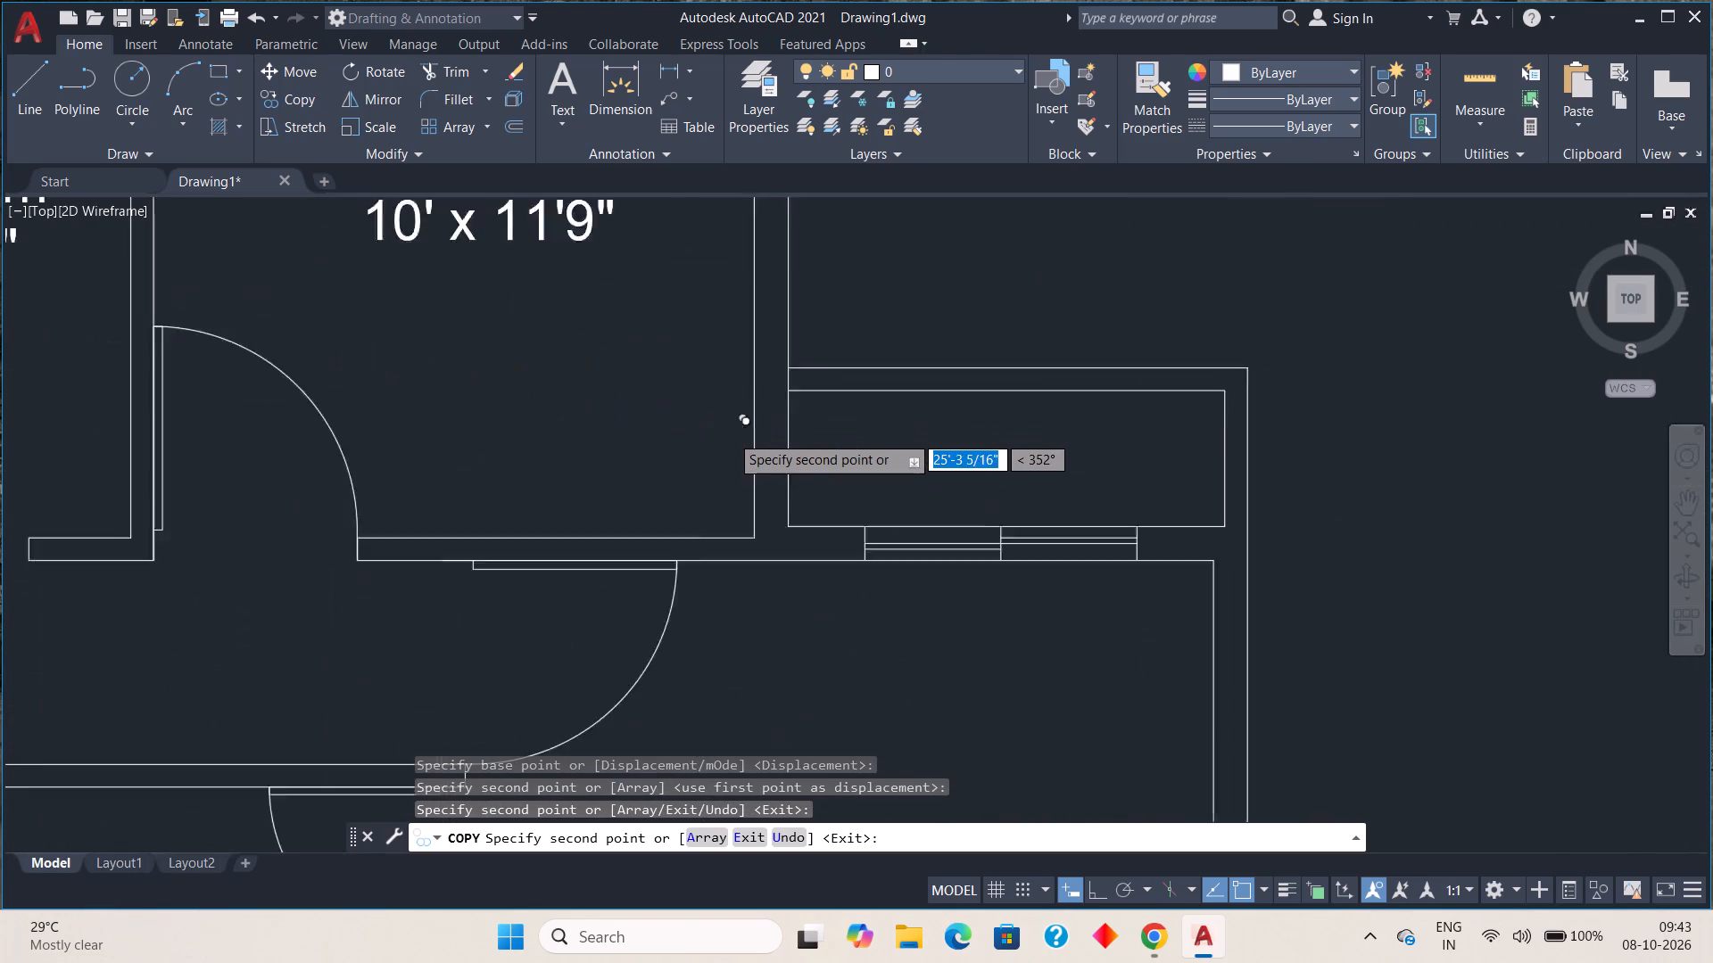
scroll(730, 434, "up", 1)
left_click(728, 441)
scroll(870, 472, "down", 2)
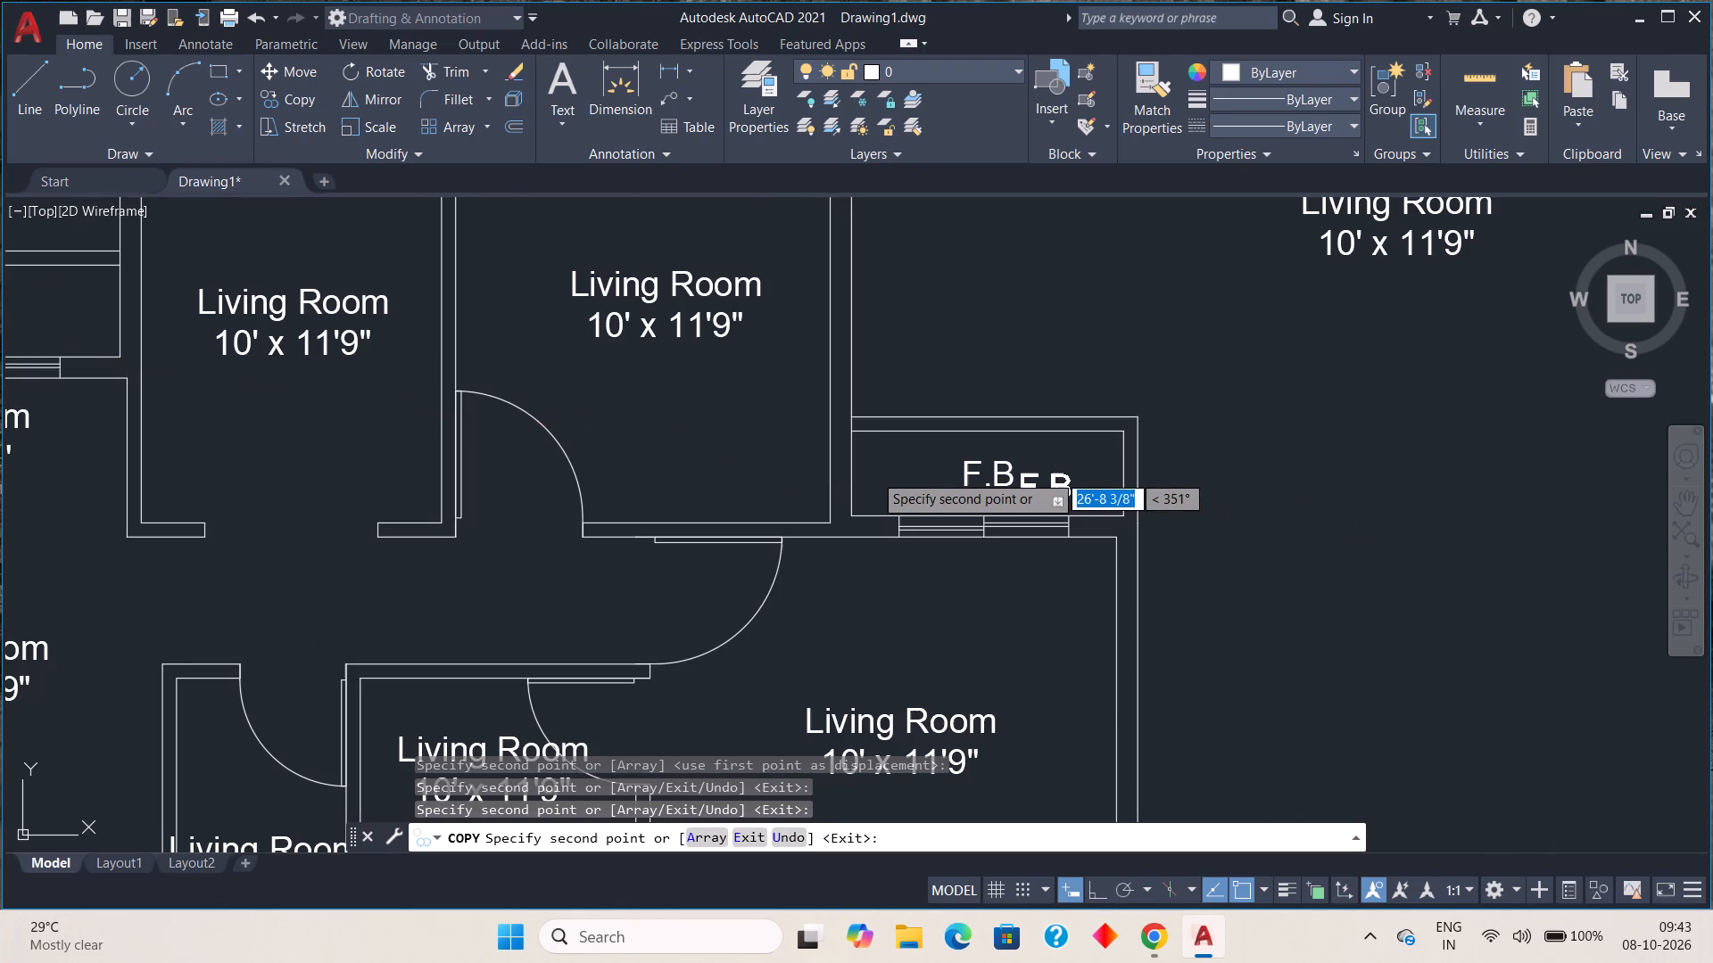
key("Escape")
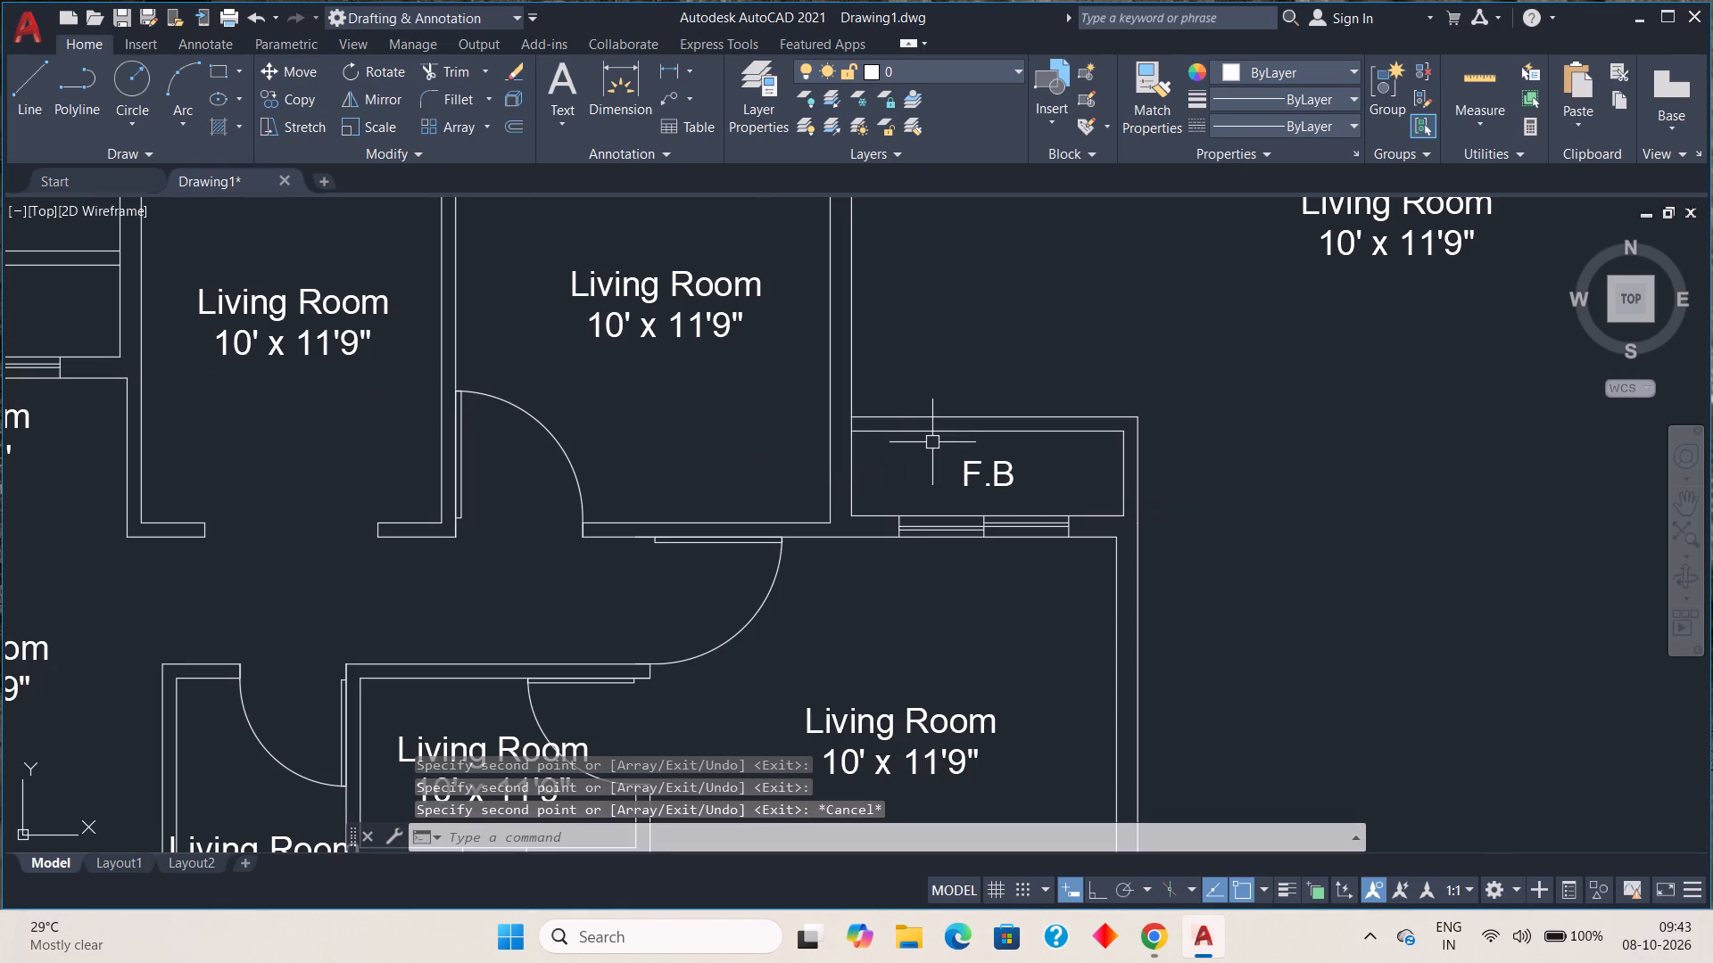
Change the room name in the north middle room's label to Kitchen.
scroll(660, 417, "down", 1)
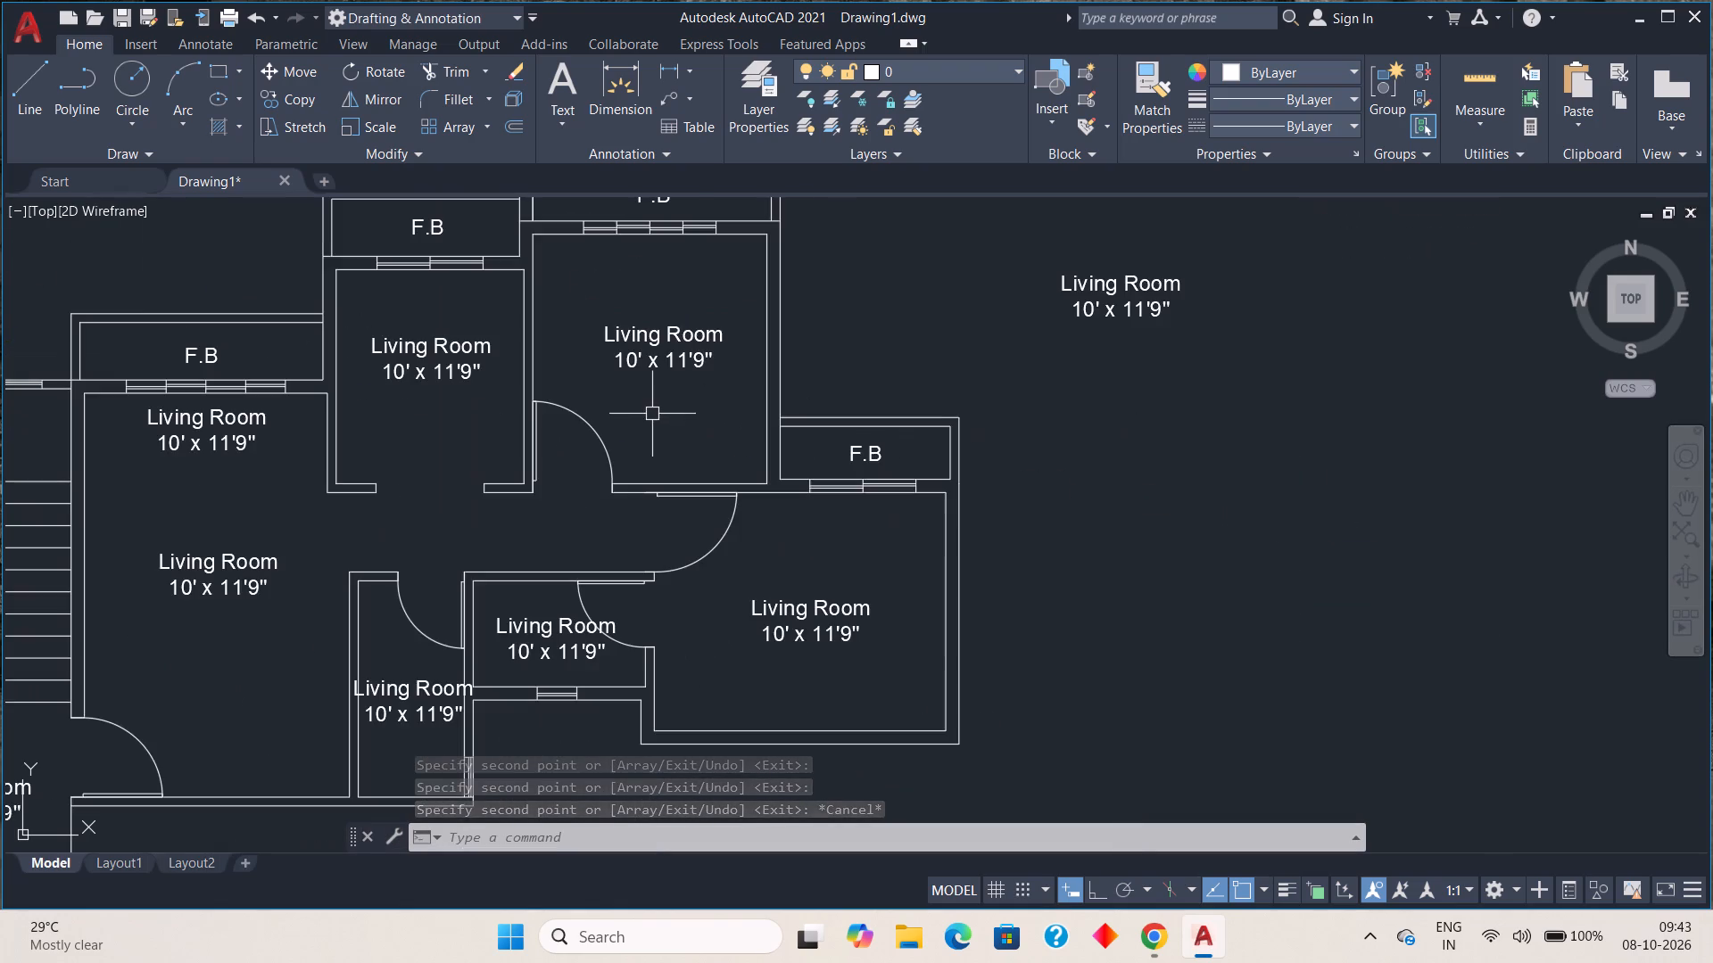
middle_click_drag(684, 424, 1055, 497)
double_click(797, 427)
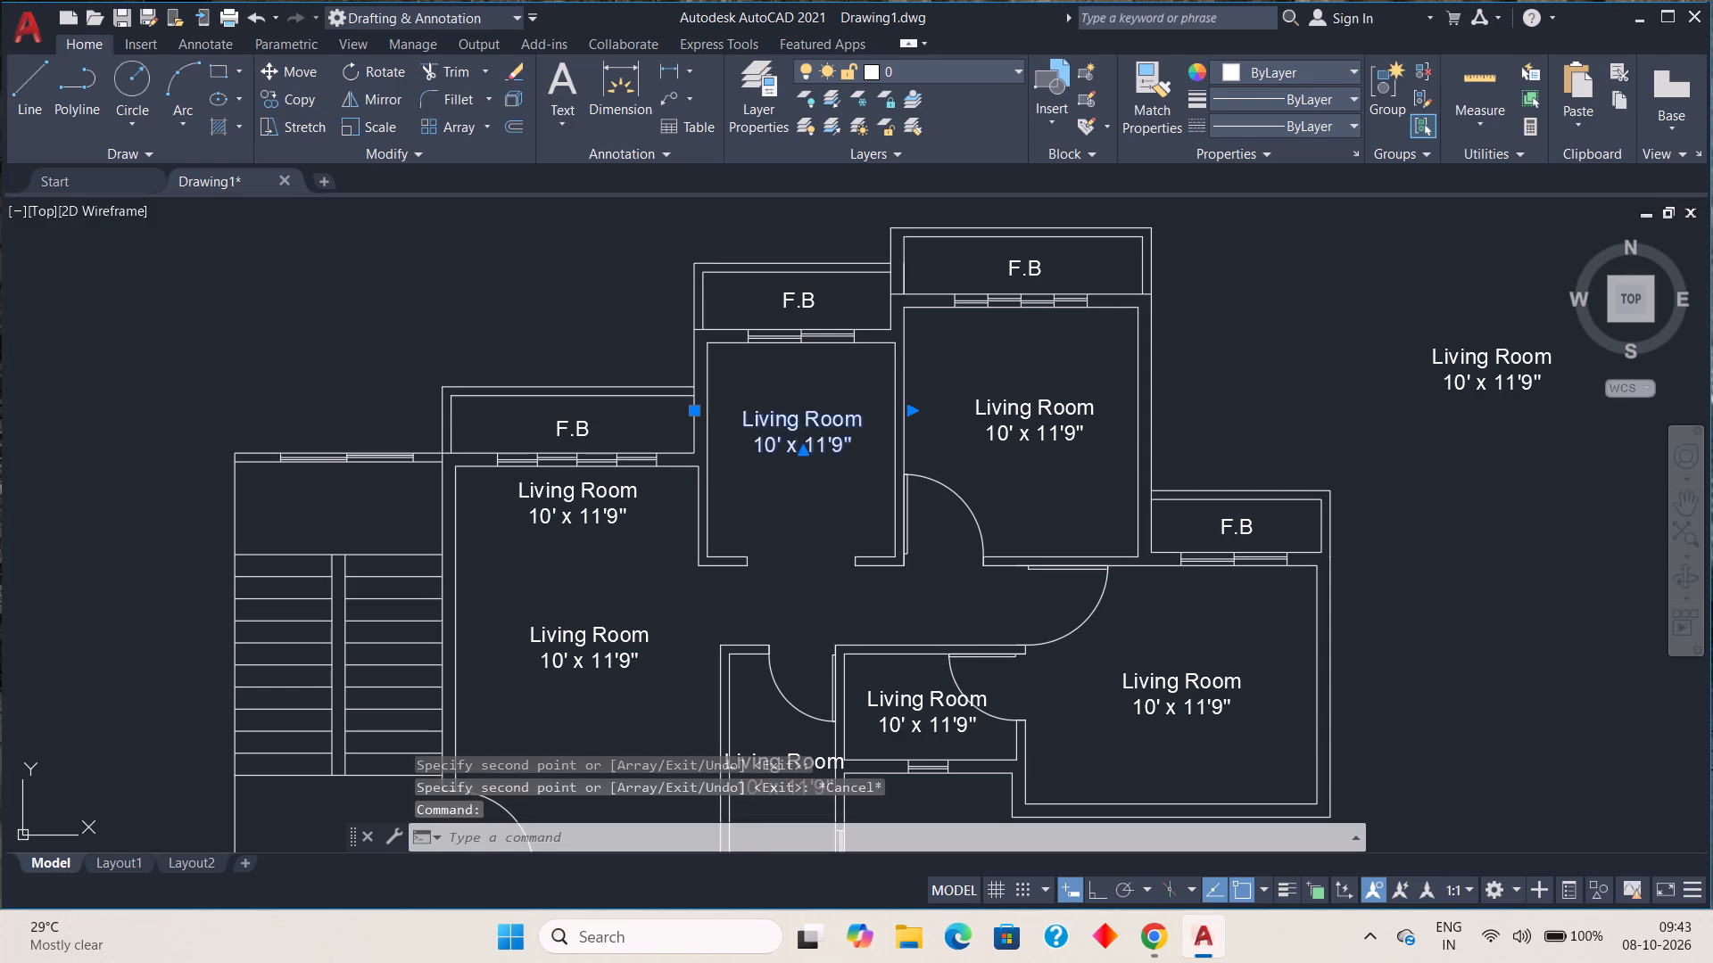
left_click(865, 420)
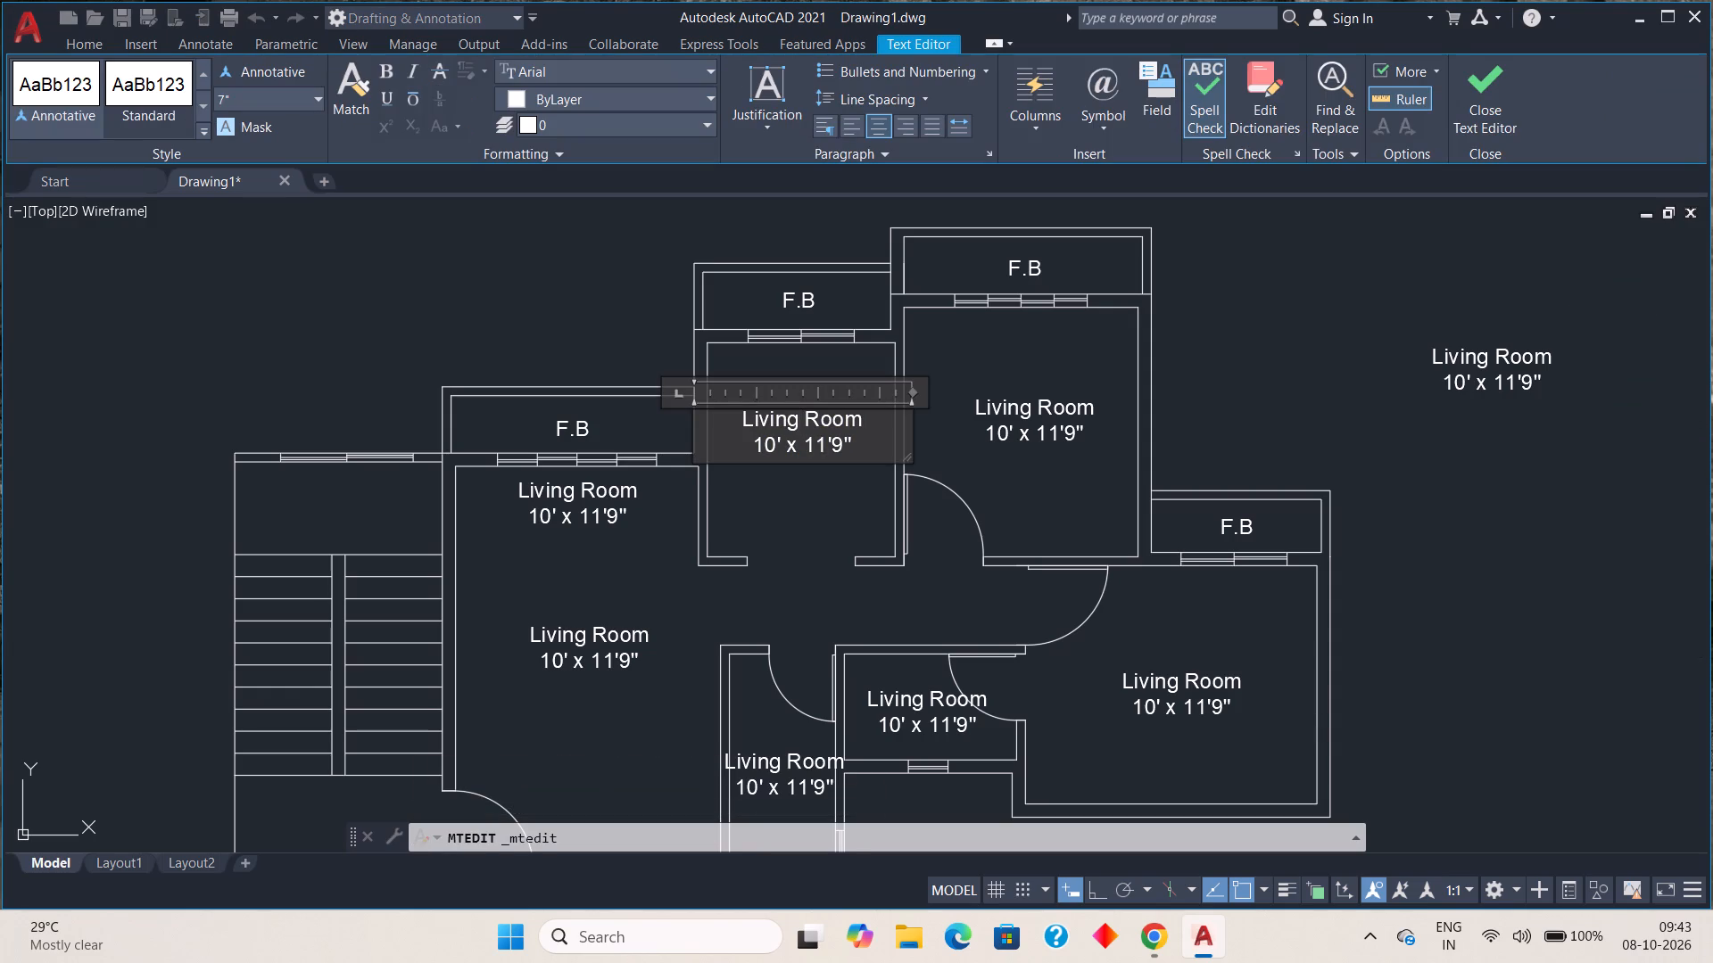
key("BackSpace")
key("BackSpace")
key("BackSpace")
key("BackSpace")
key("BackSpace")
key("BackSpace")
key("BackSpace")
key("BackSpace")
key("BackSpace")
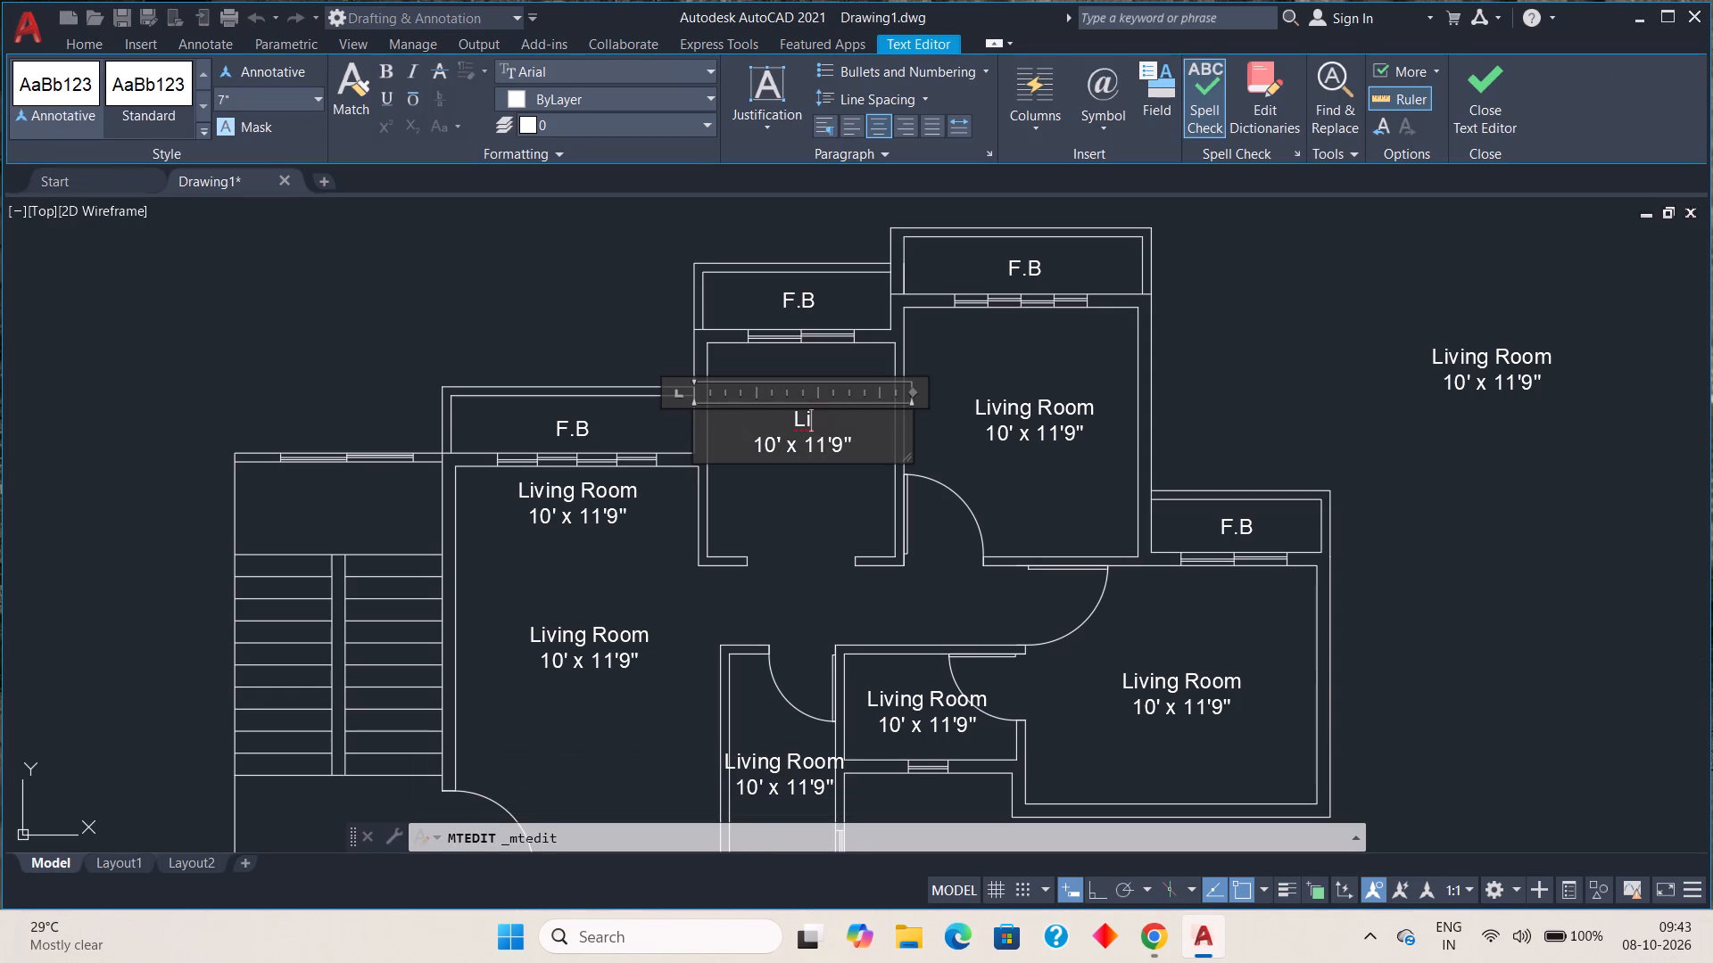
key("BackSpace")
key("BackSpace")
key("k")
type("itch")
type("en")
key("space")
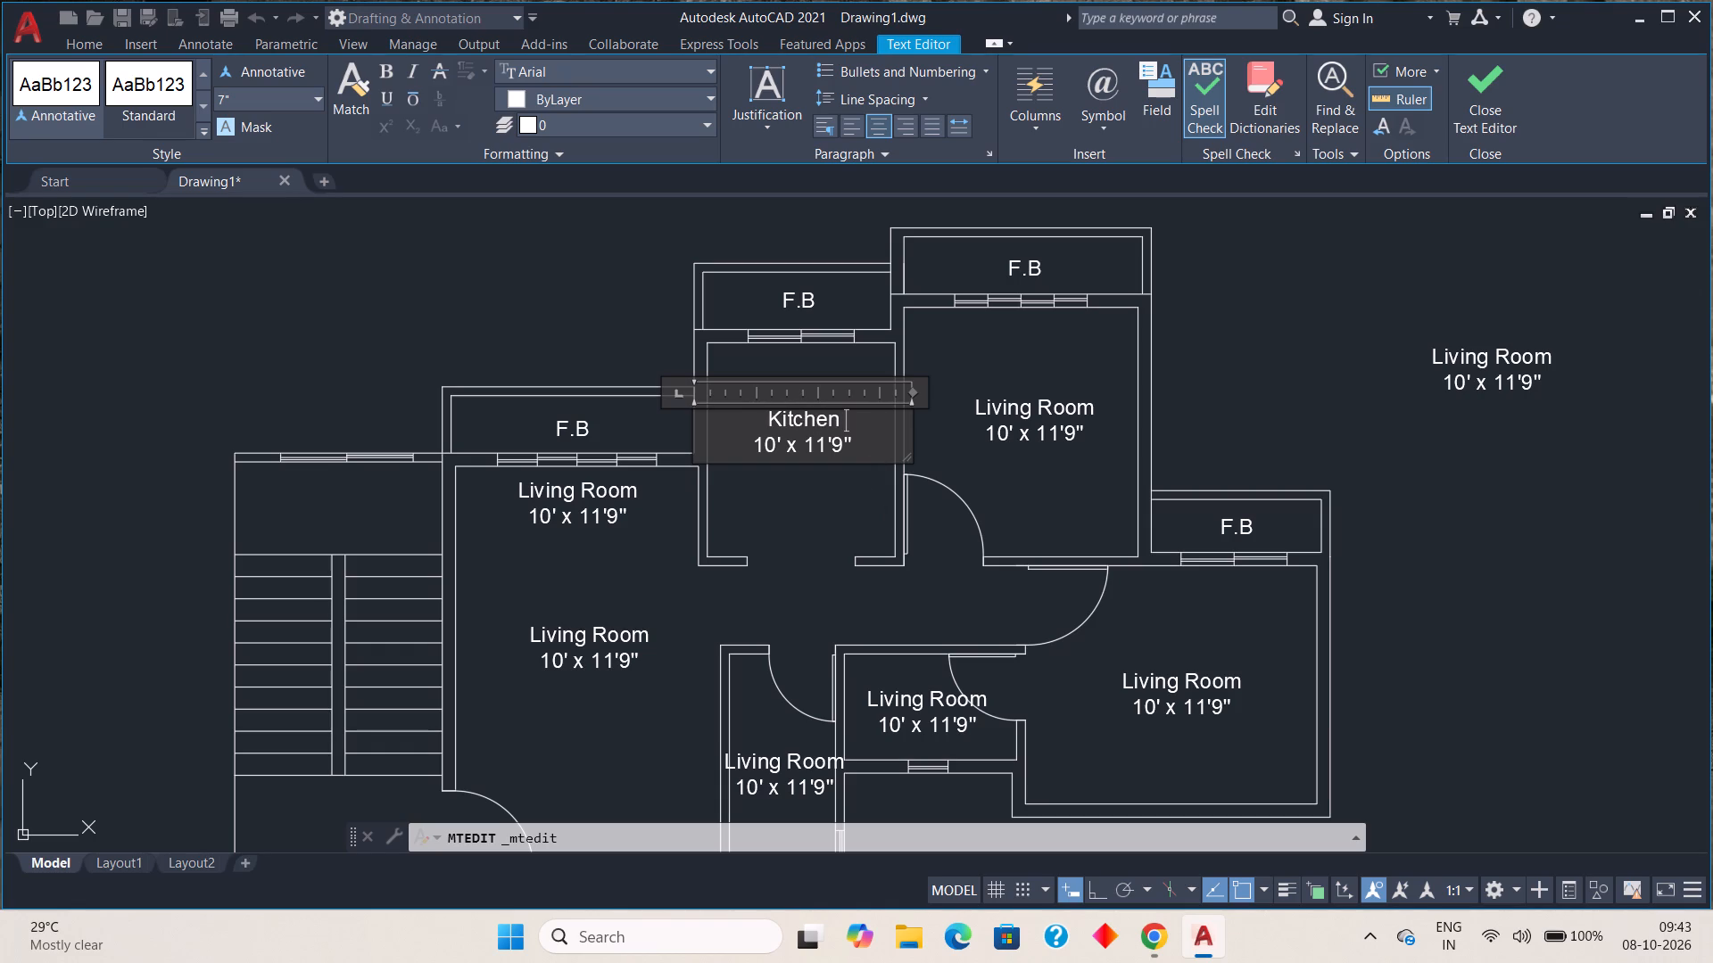
Change the first dimension in the Kitchen label to 7'1".
left_click(871, 441)
left_click_drag(870, 441, 835, 436)
left_click_drag(835, 436, 760, 436)
double_click(760, 436)
key("7")
key("apostrophe")
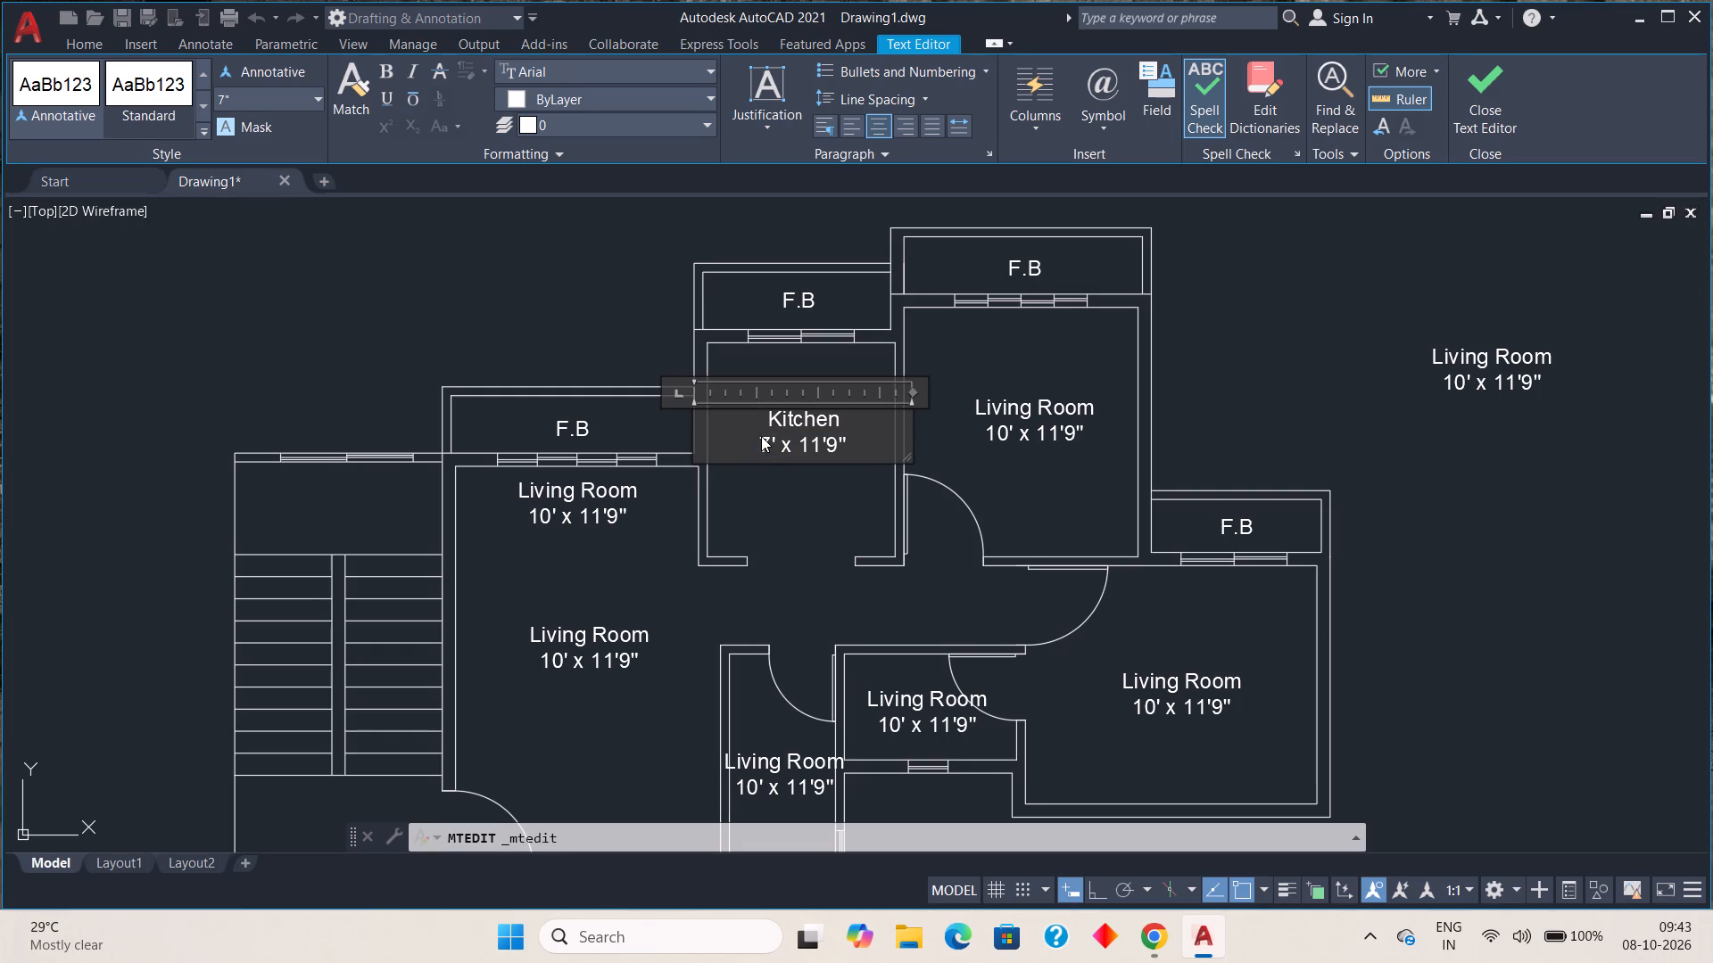
key("1")
key("apostrophe")
key("BackSpace")
key("shift+quotedbl")
Change the second dimension in the Kitchen label to 8'1".
left_click_drag(870, 449, 867, 448)
left_click_drag(867, 448, 833, 445)
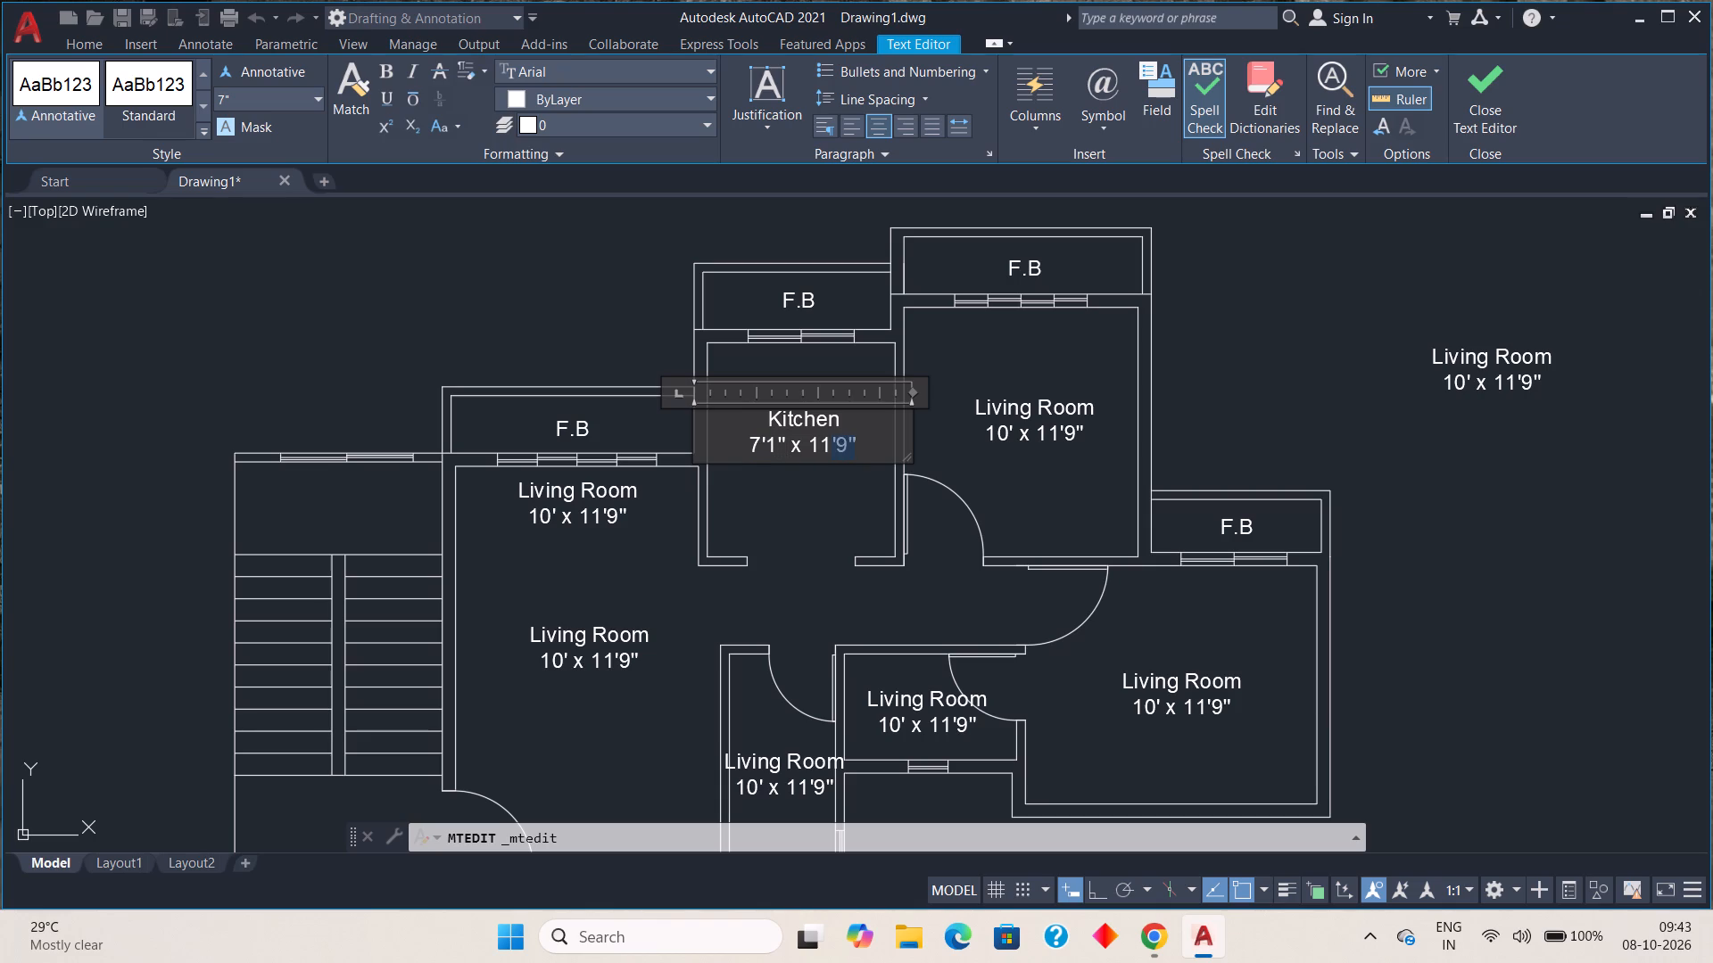
left_click(862, 440)
left_click_drag(864, 445, 811, 440)
key("BackSpace")
key("8")
key("shift+quotedbl")
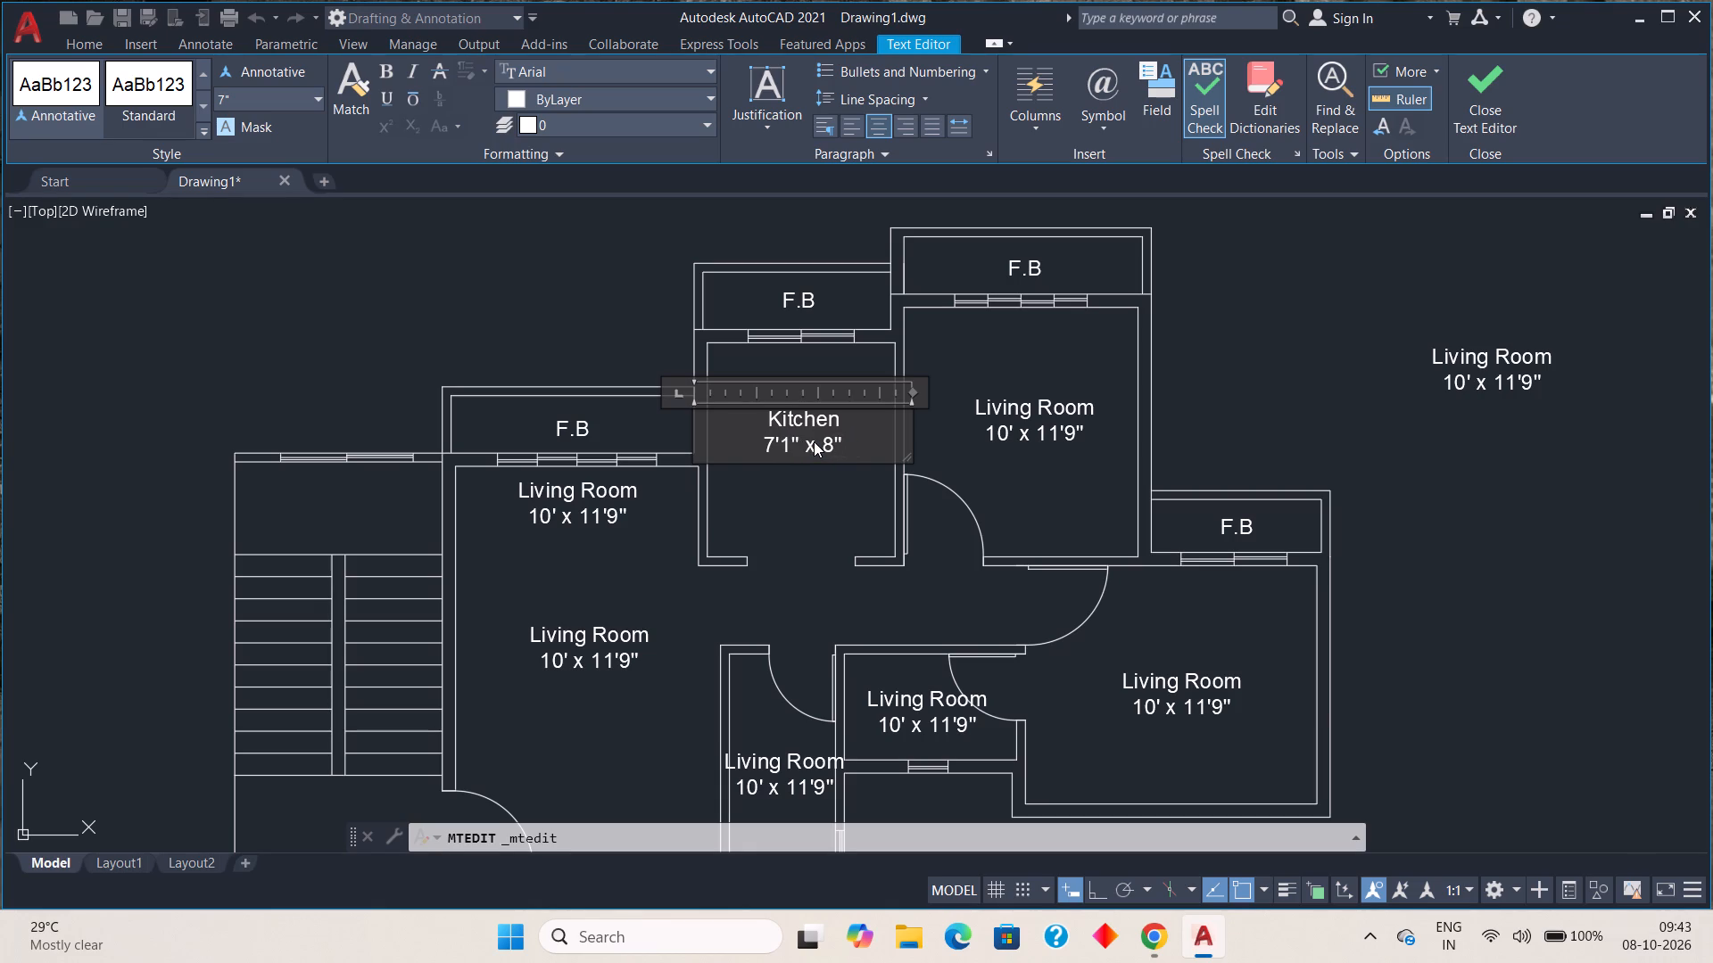
key("BackSpace")
key("apostrophe")
type("1\"")
left_click(850, 476)
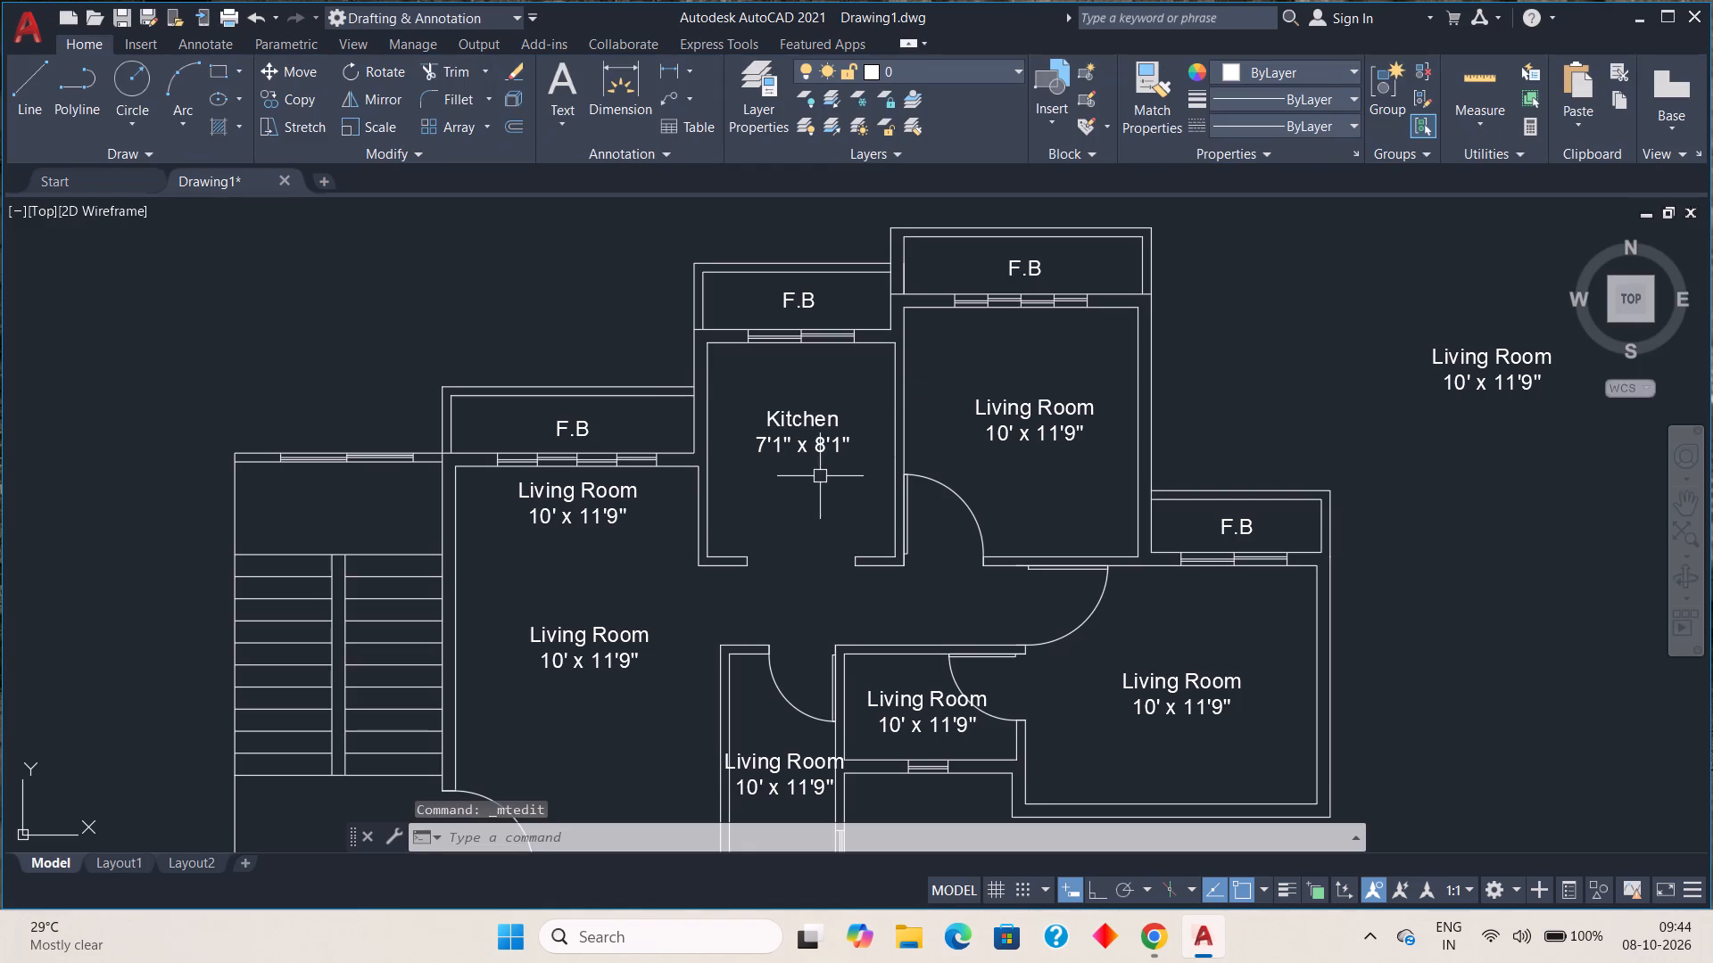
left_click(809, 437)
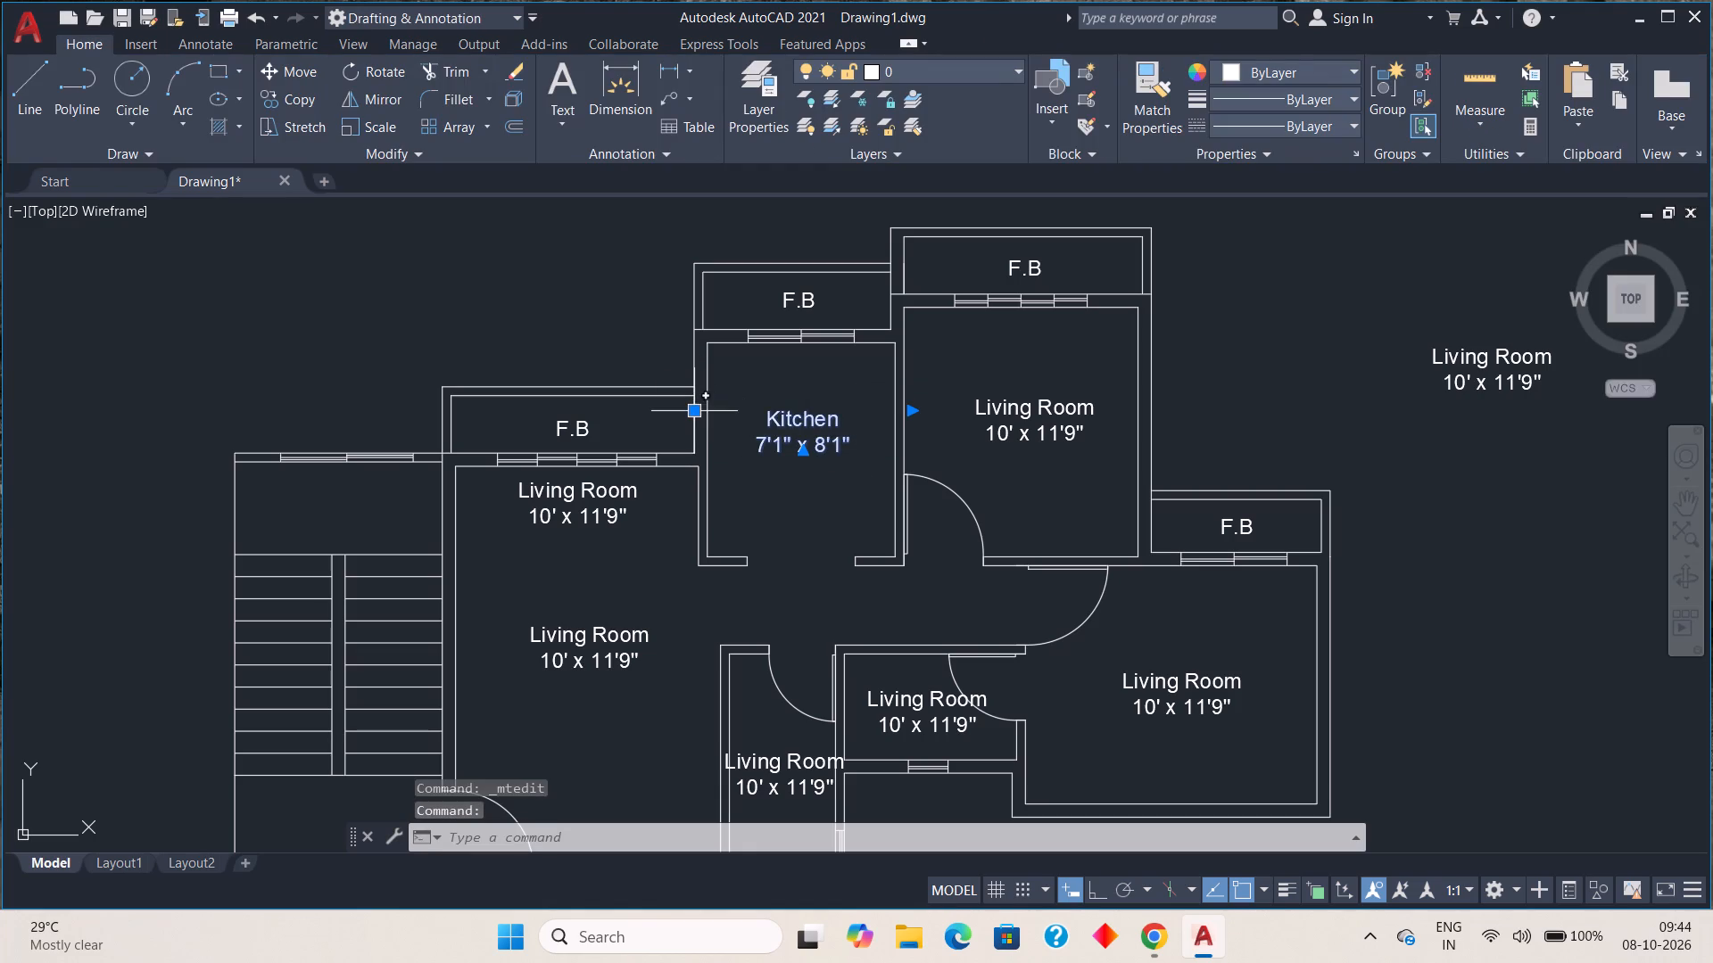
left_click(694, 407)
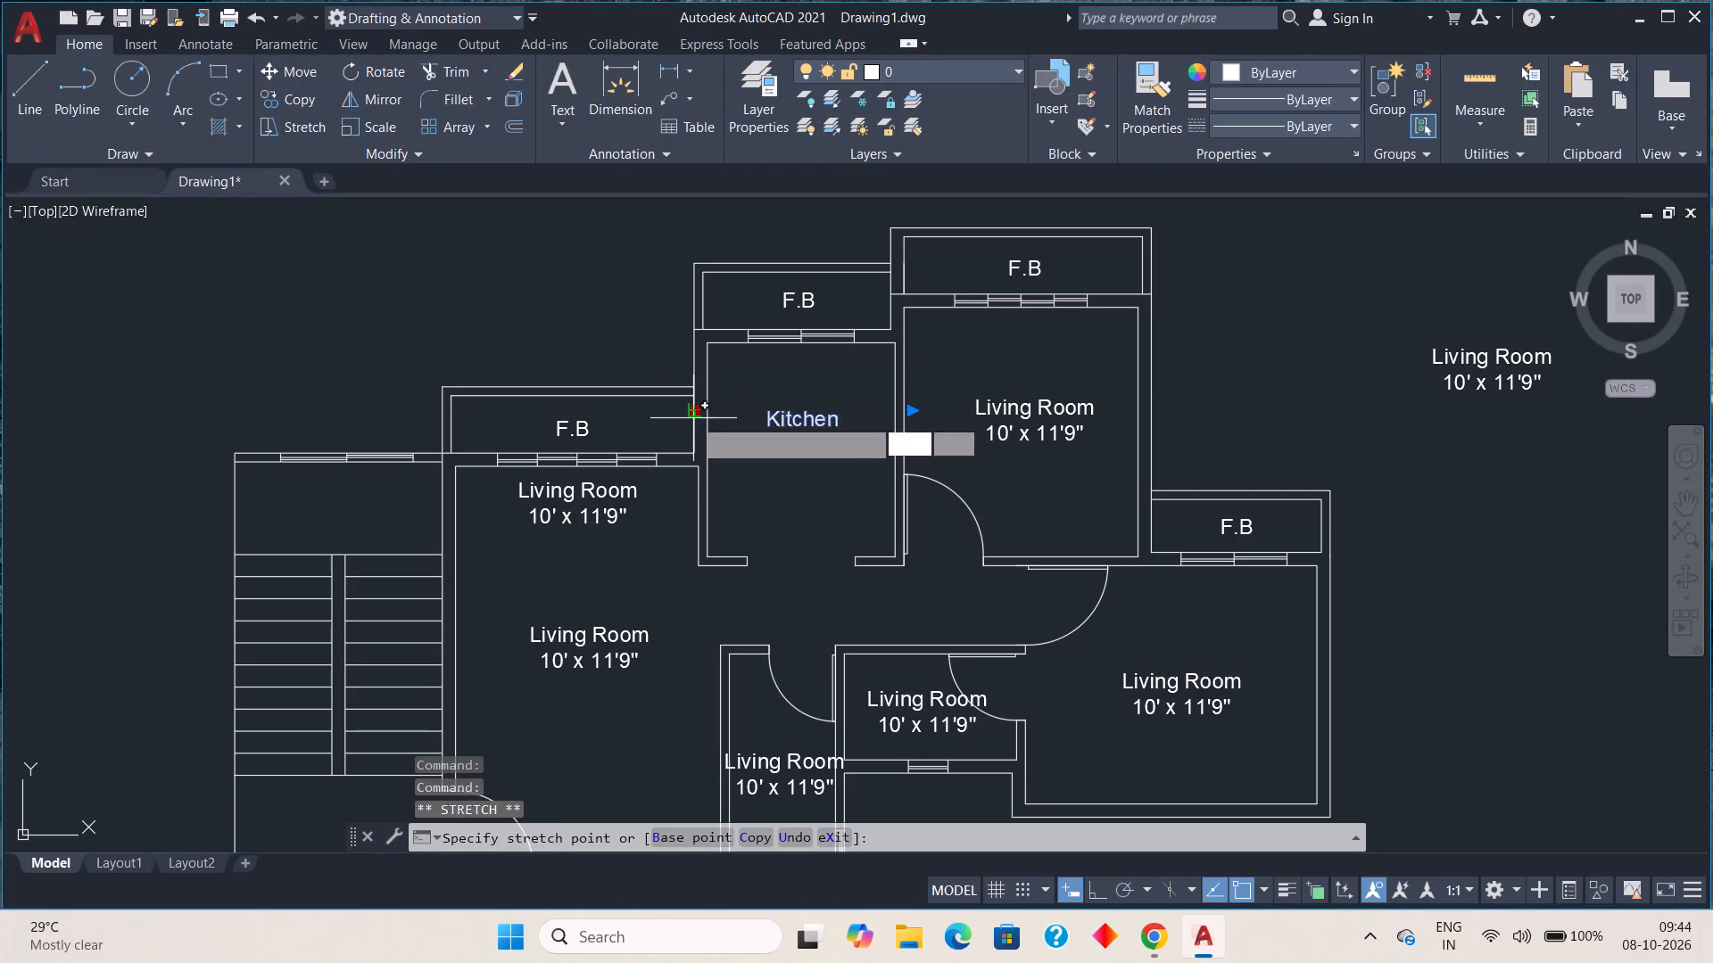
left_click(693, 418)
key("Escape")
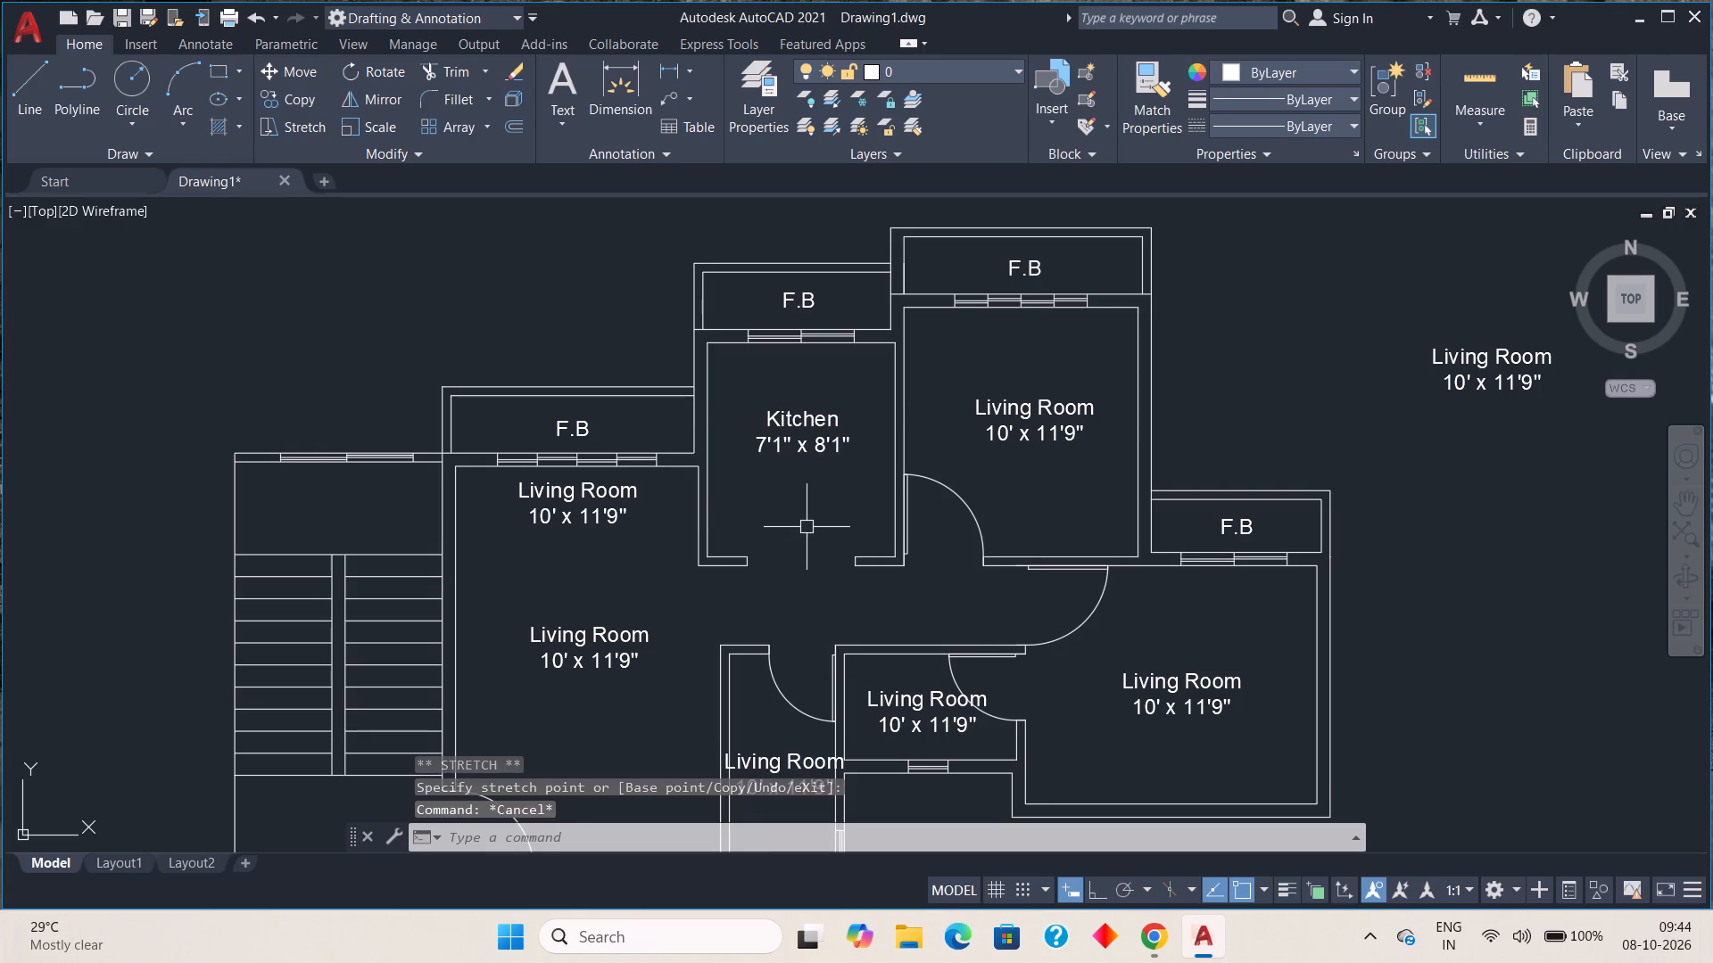
Change the room name in the label of the northeast room, beside the Kitchen, to Bed Room.
middle_click_drag(1033, 493, 794, 483)
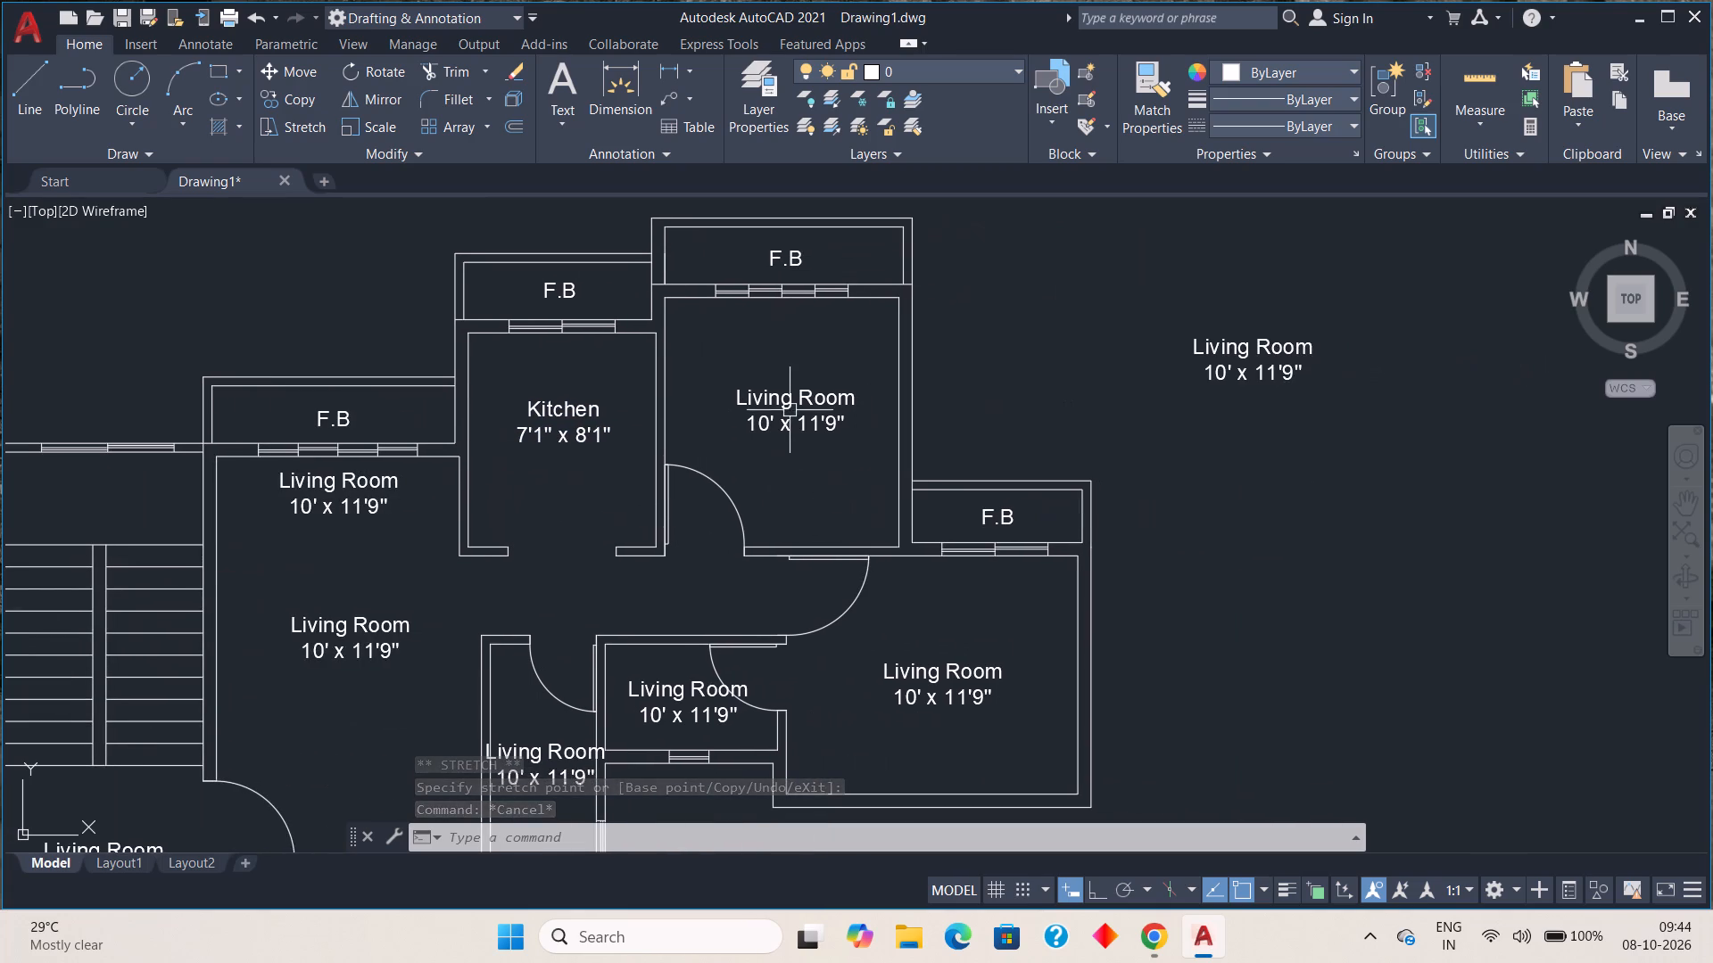
double_click(789, 407)
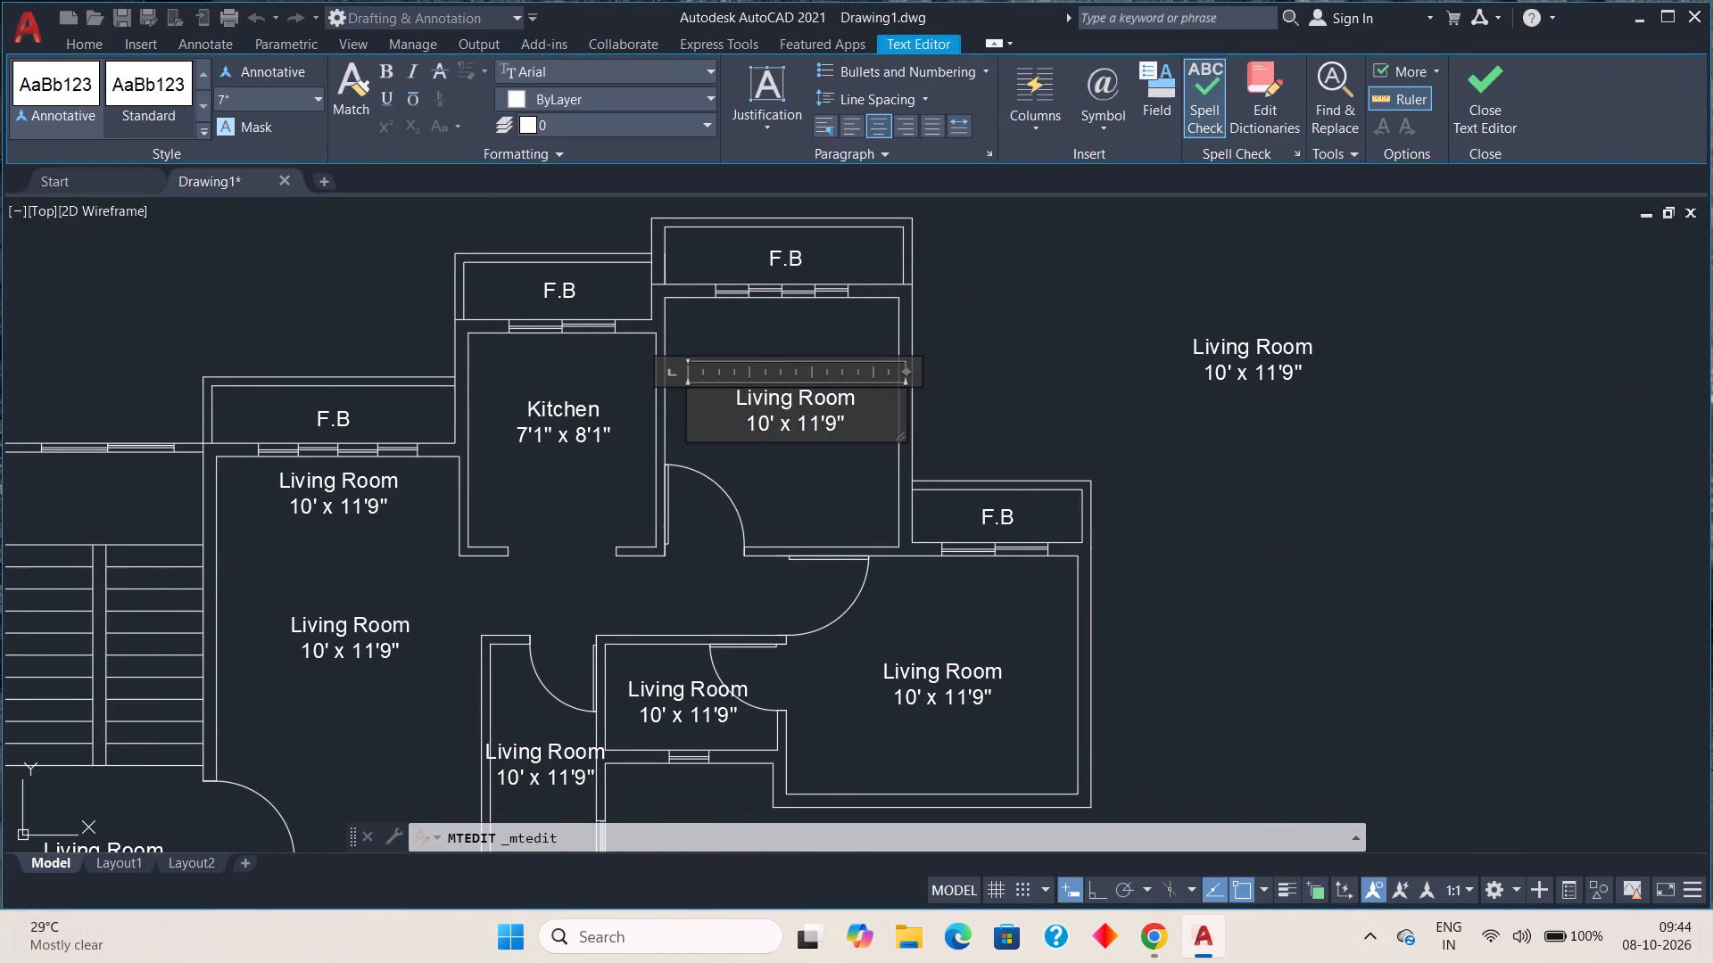
left_click(792, 399)
key("BackSpace")
key("BackSpace")
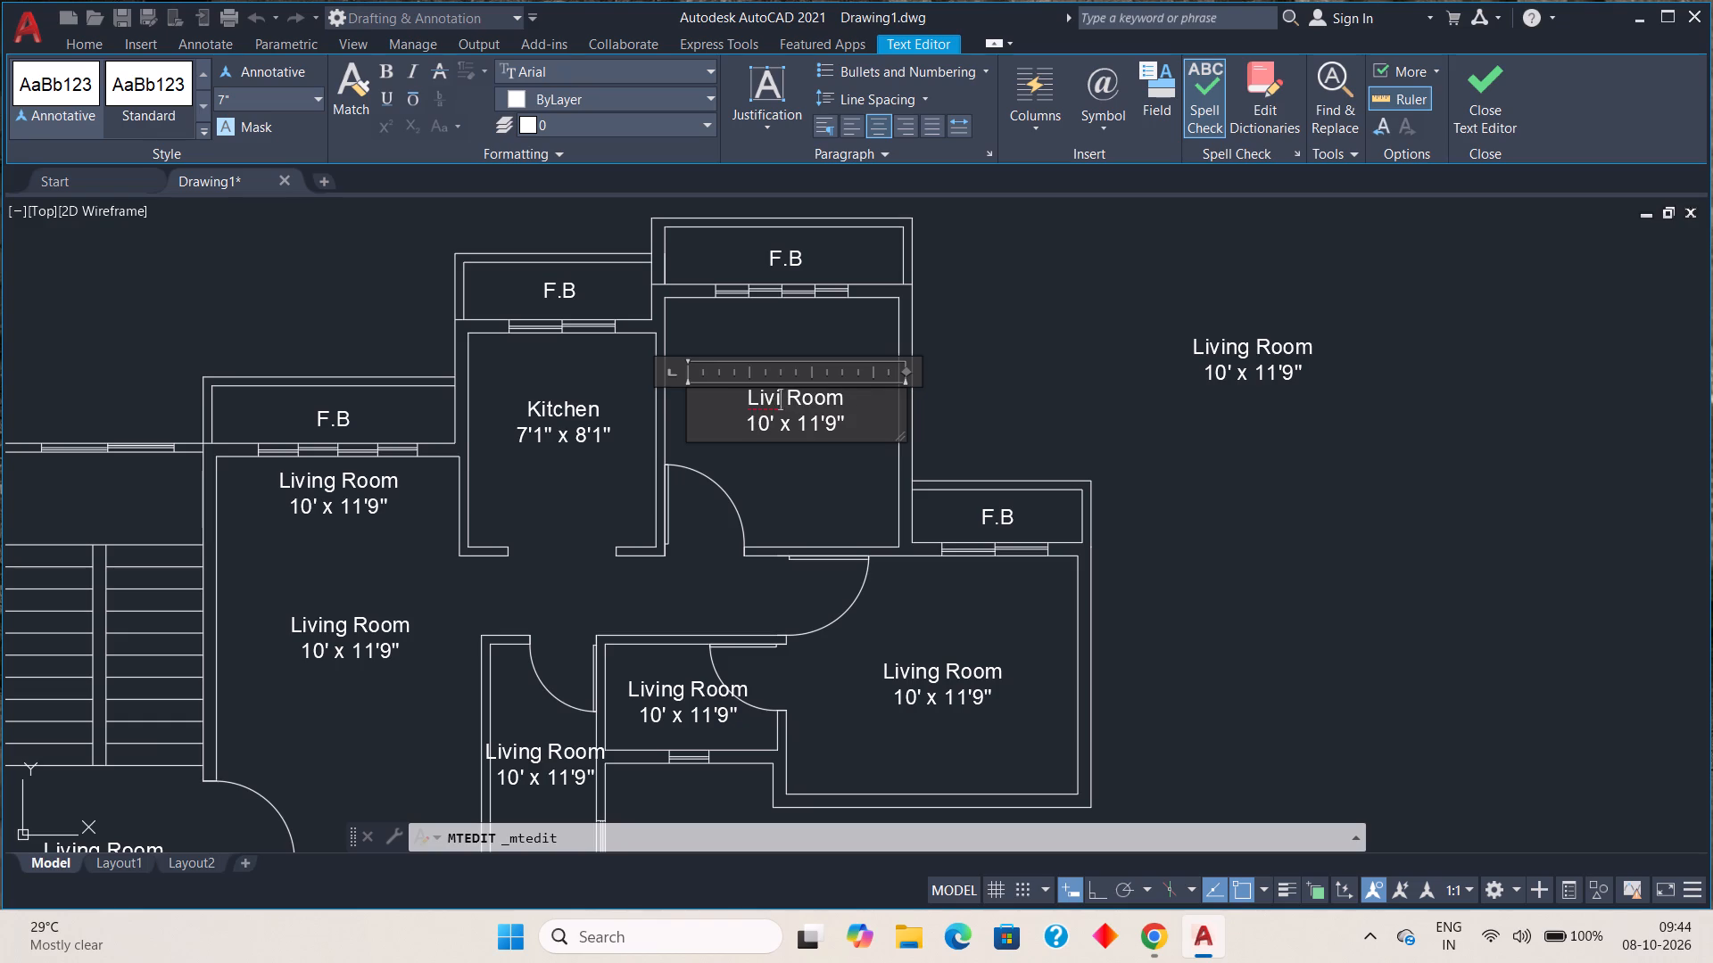
key("BackSpace")
key("BackSpace")
key("BackSpace")
key("BackSpace")
type("bed")
key("BackSpace")
key("BackSpace")
key("BackSpace")
type("ed")
key("space")
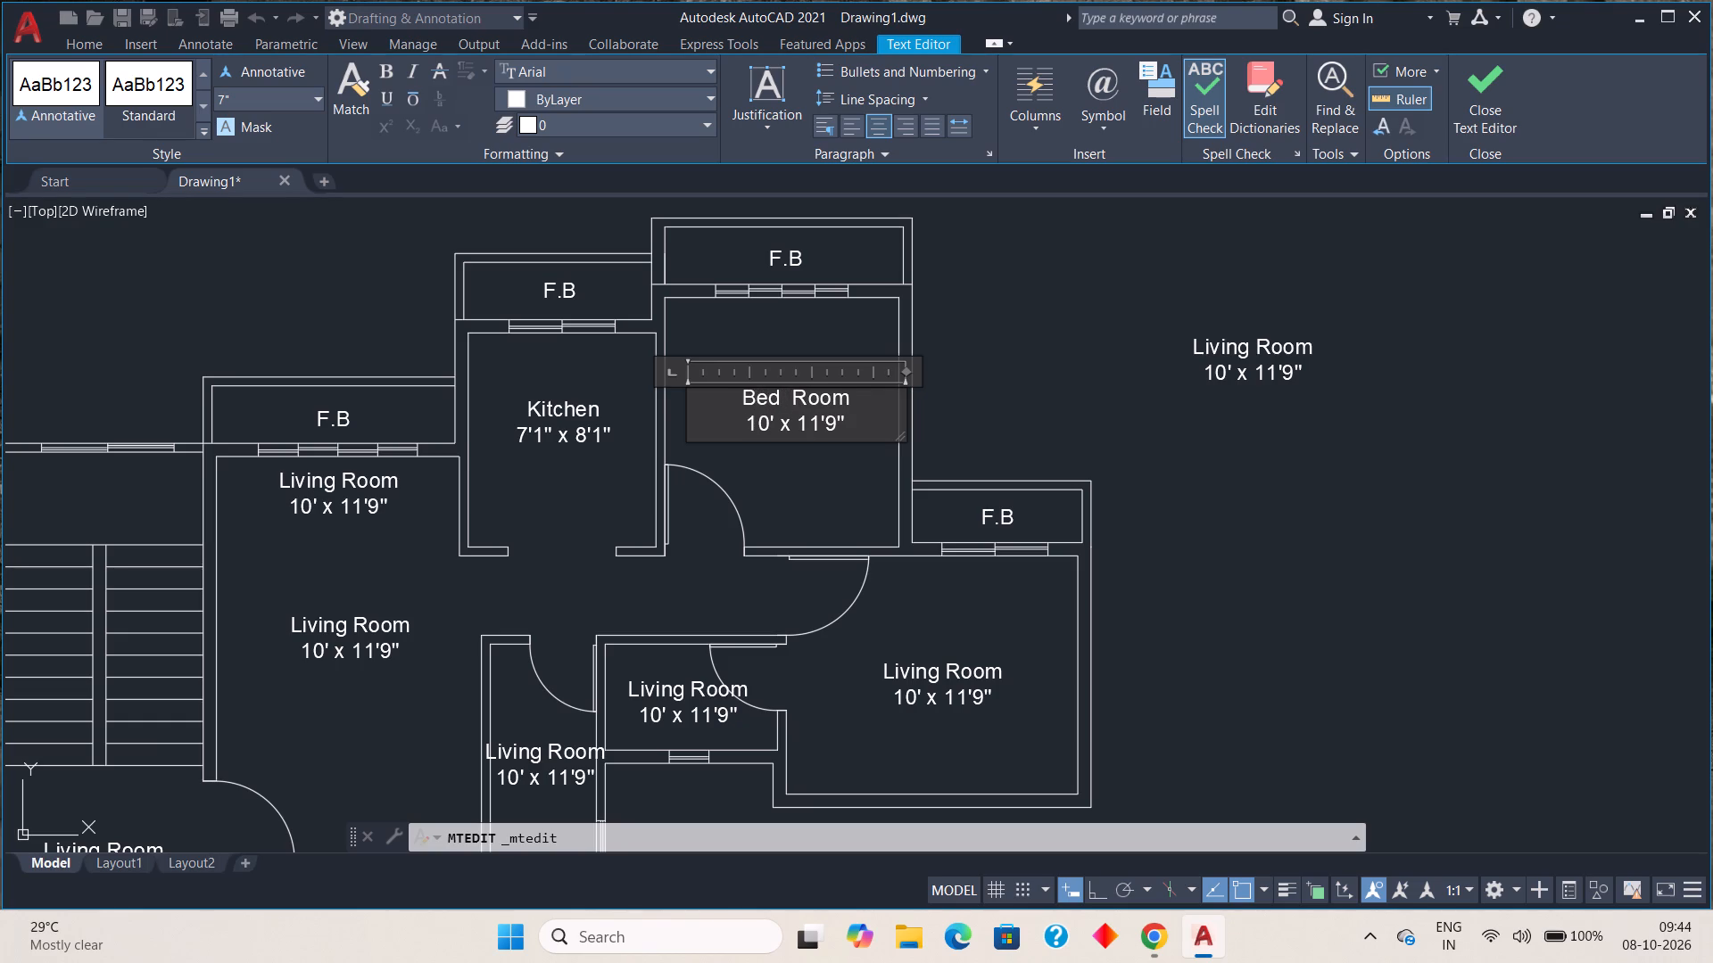
key("BackSpace")
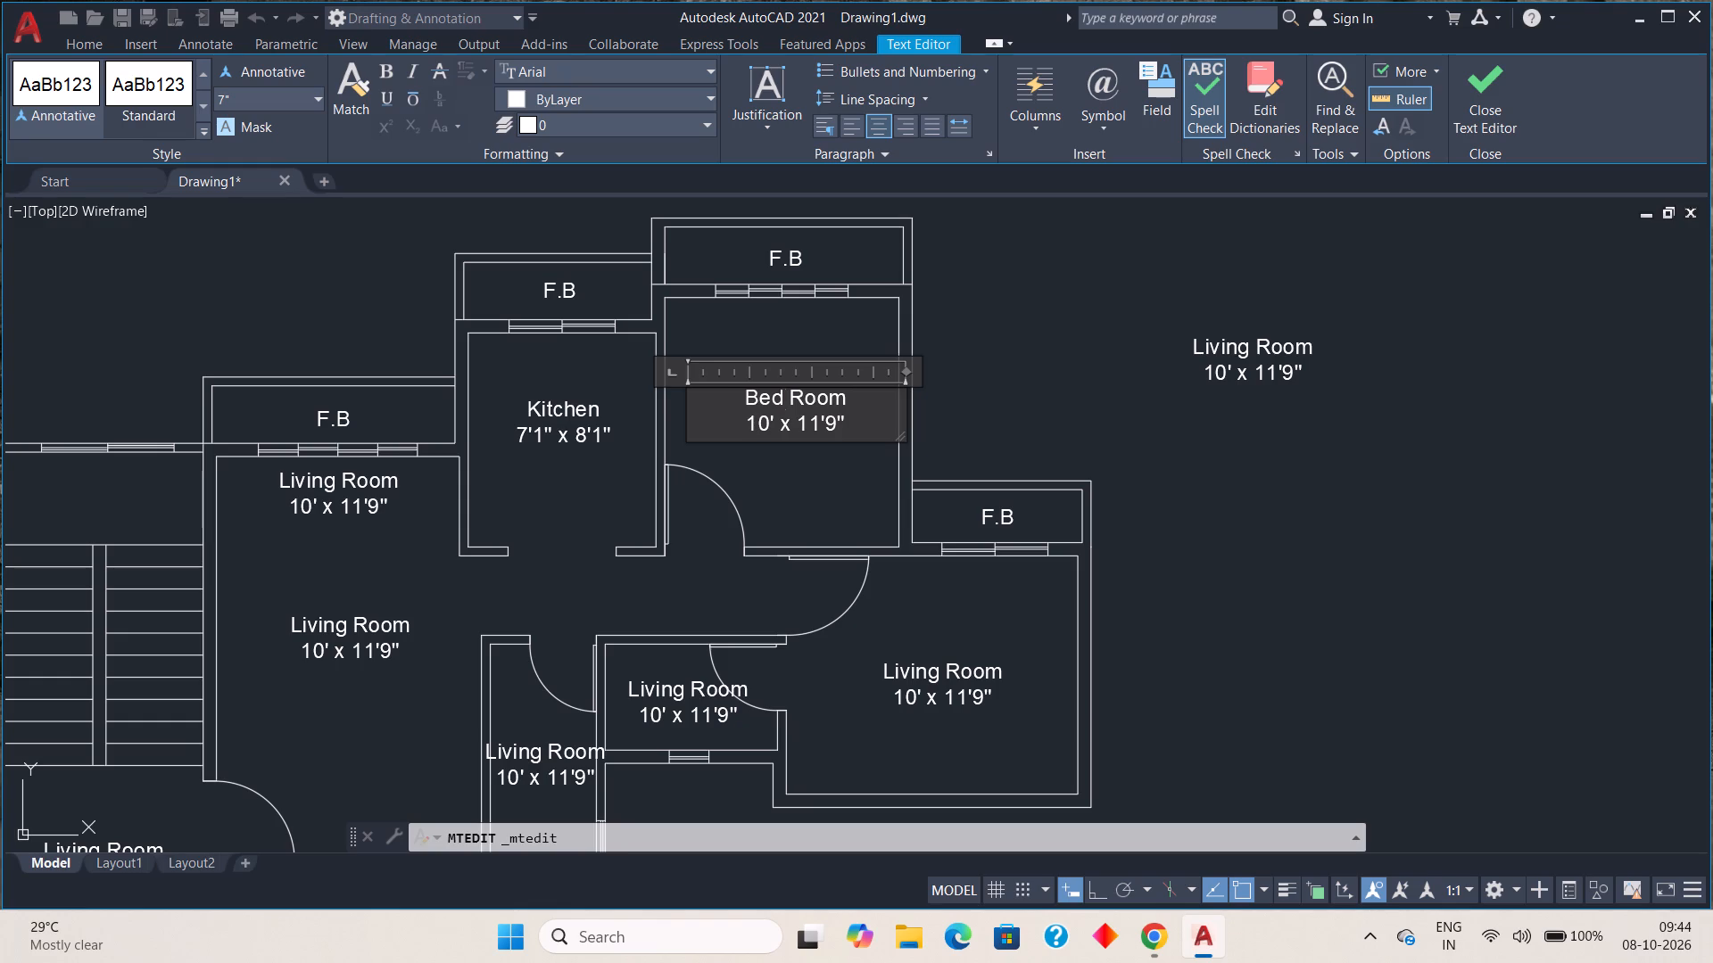
Change the first dimension in the Bed Room label to 8'10'.
left_click(773, 422)
key("BackSpace")
key("BackSpace")
key("BackSpace")
key("8")
key("apostrophe")
type("10")
key("apostrophe")
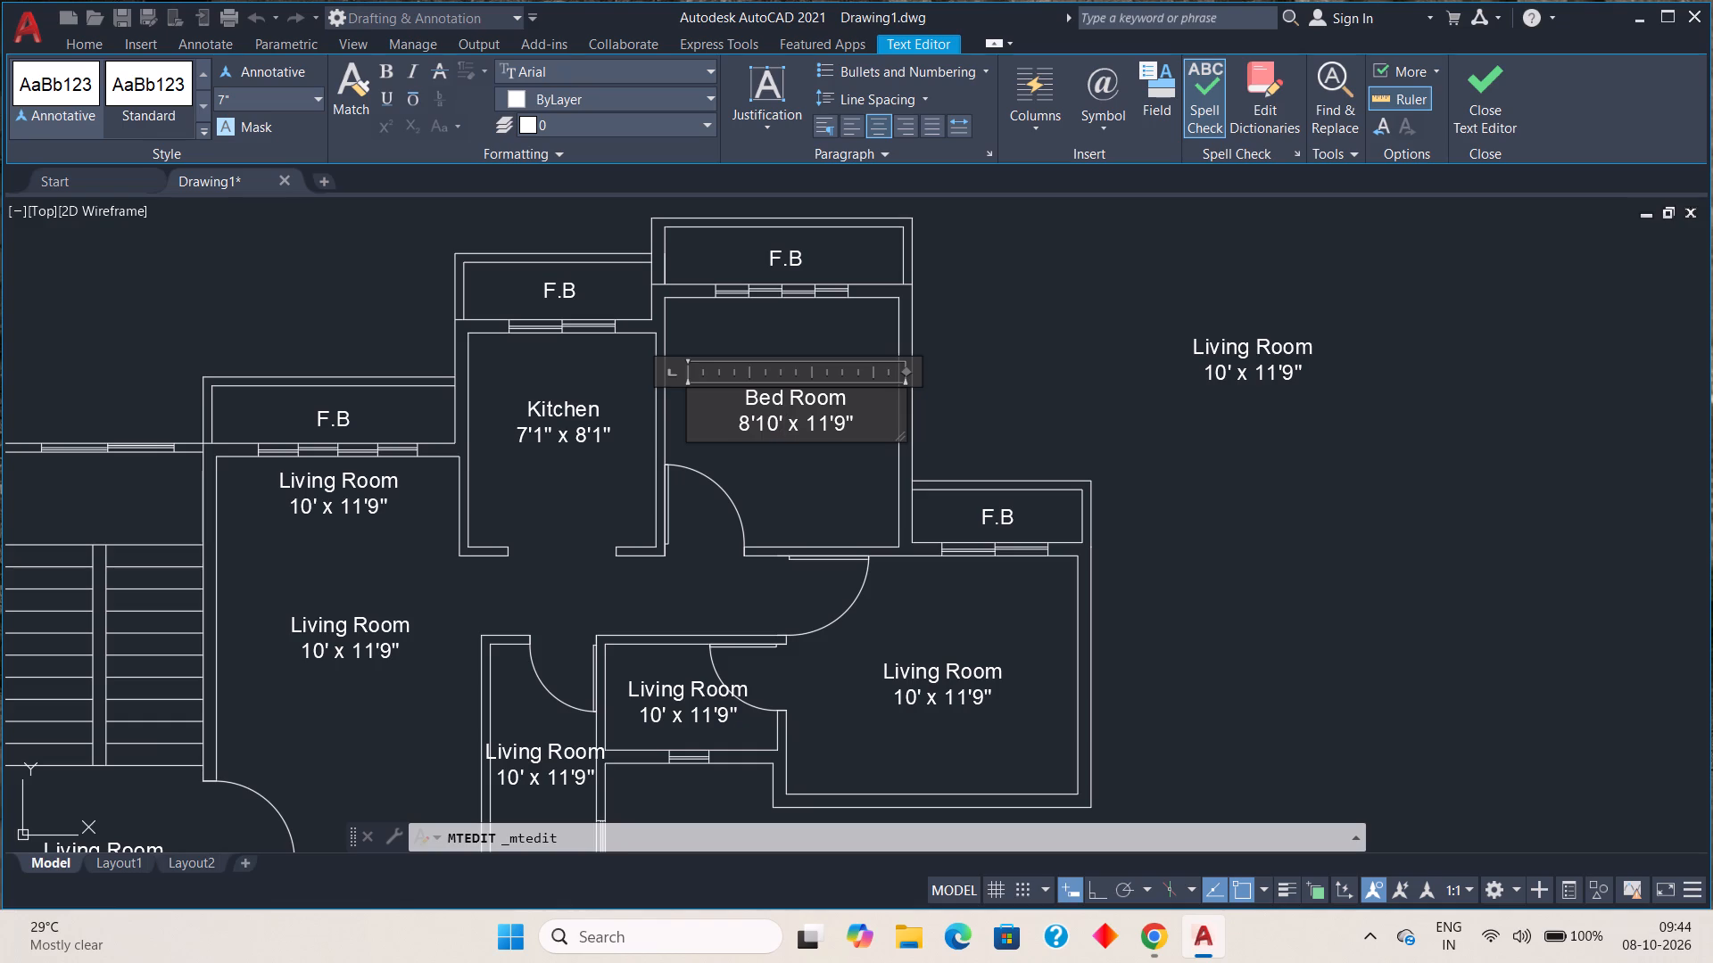
Change the second dimension in the Bed Room label to 9'5".
left_click(859, 419)
left_click_drag(859, 419, 851, 419)
left_click_drag(851, 419, 817, 413)
left_click(819, 415)
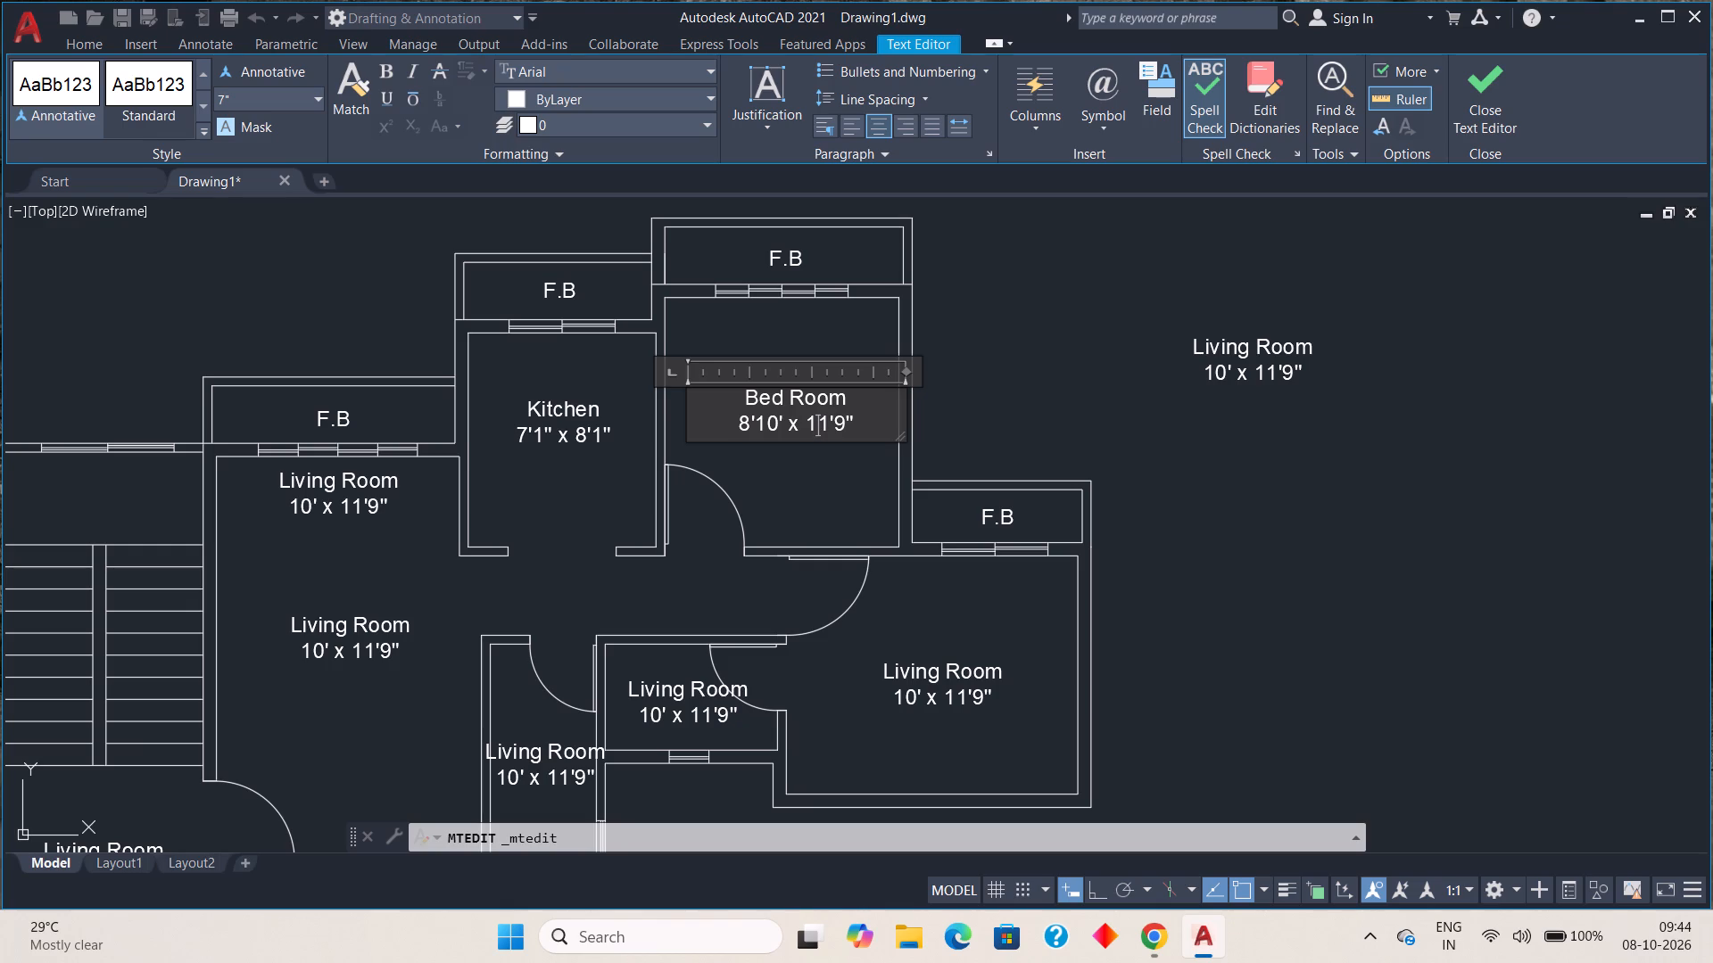
left_click(860, 416)
key("BackSpace")
key("BackSpace")
key("BackSpace")
key("BackSpace")
key("BackSpace")
key("9")
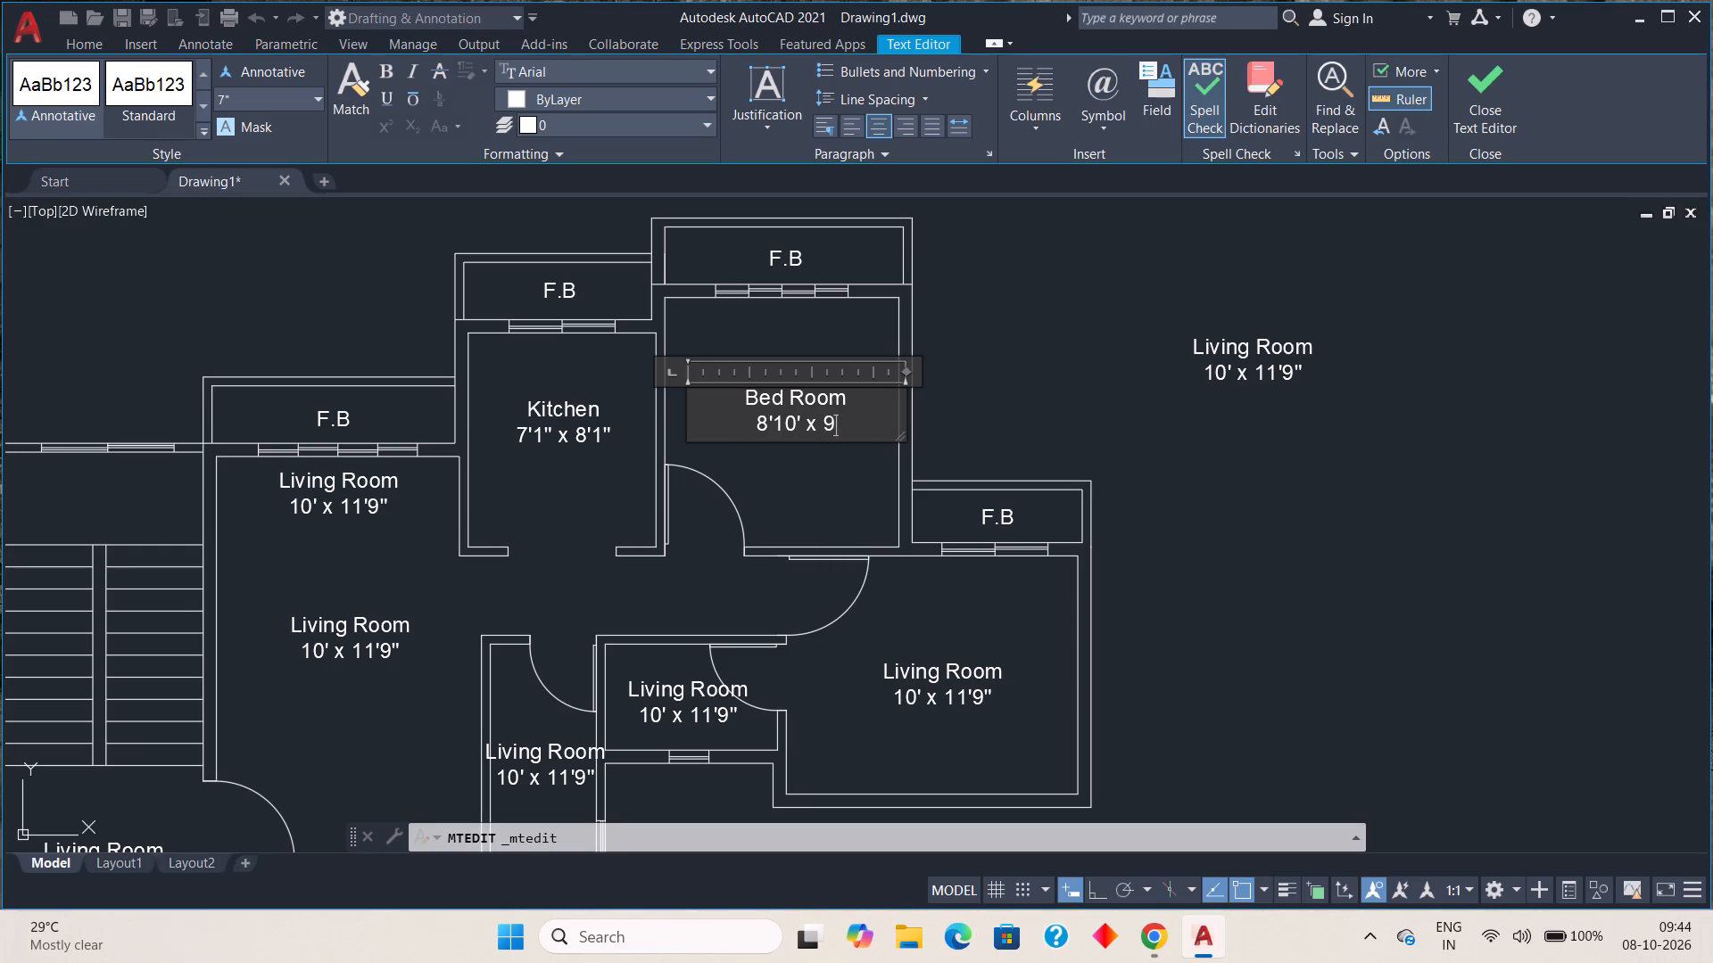
key("apostrophe")
key("5")
key("shift+quotedbl")
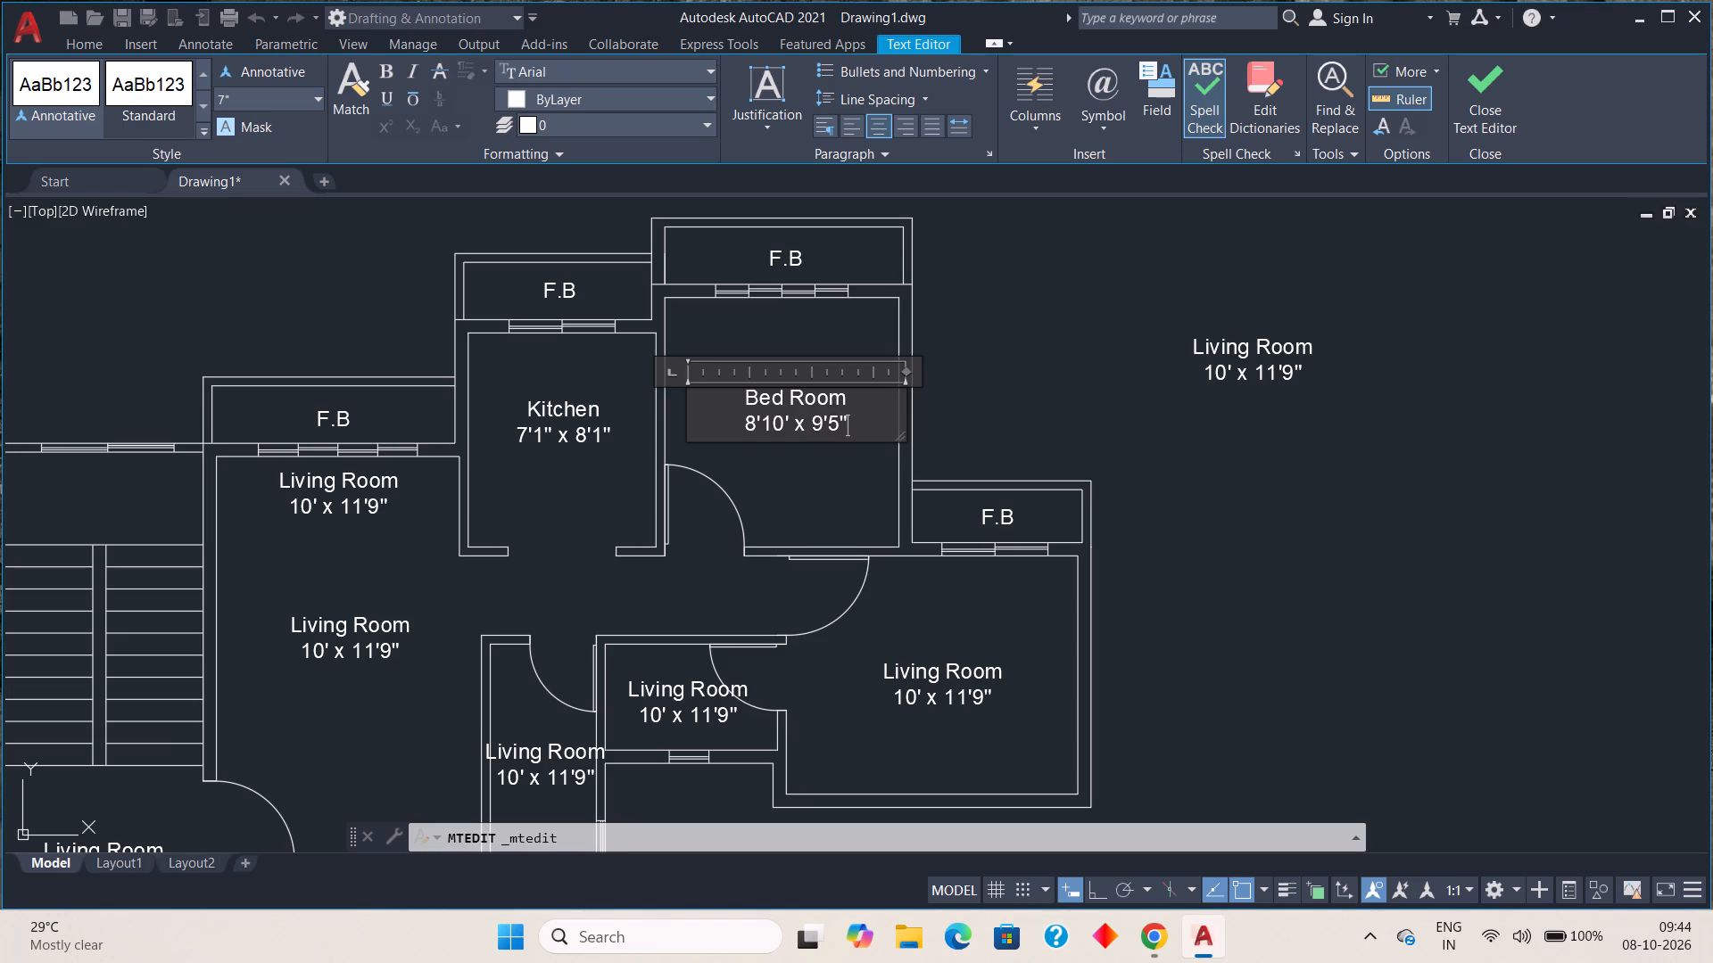
left_click(1007, 396)
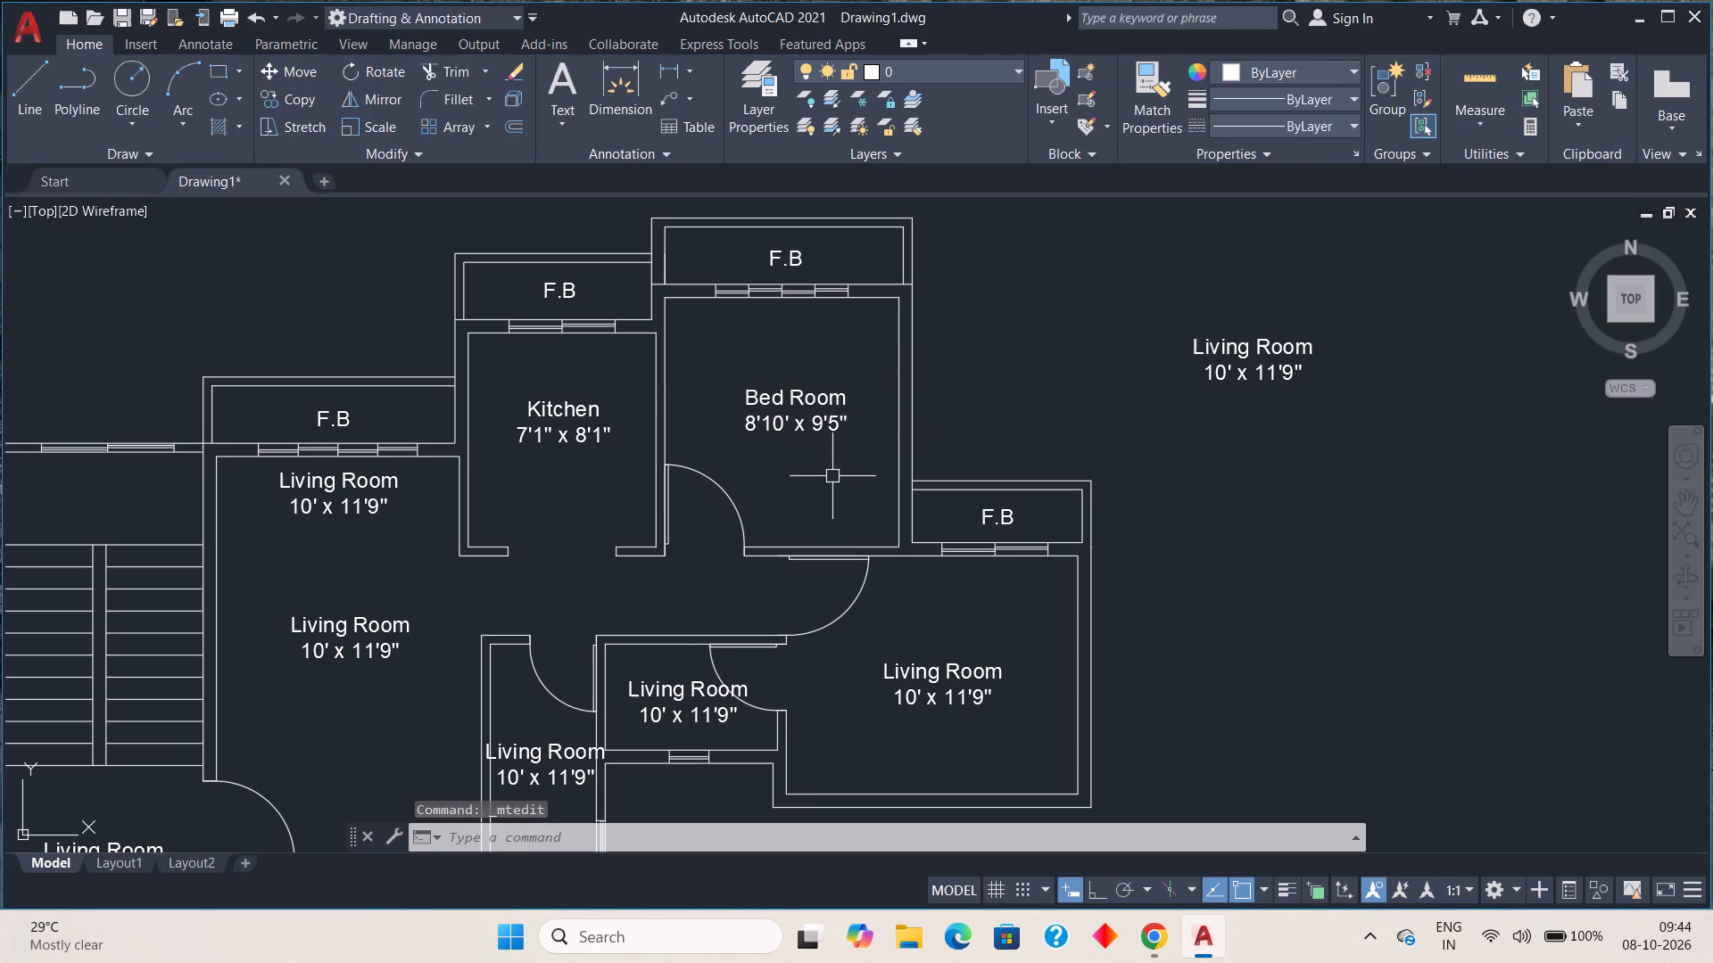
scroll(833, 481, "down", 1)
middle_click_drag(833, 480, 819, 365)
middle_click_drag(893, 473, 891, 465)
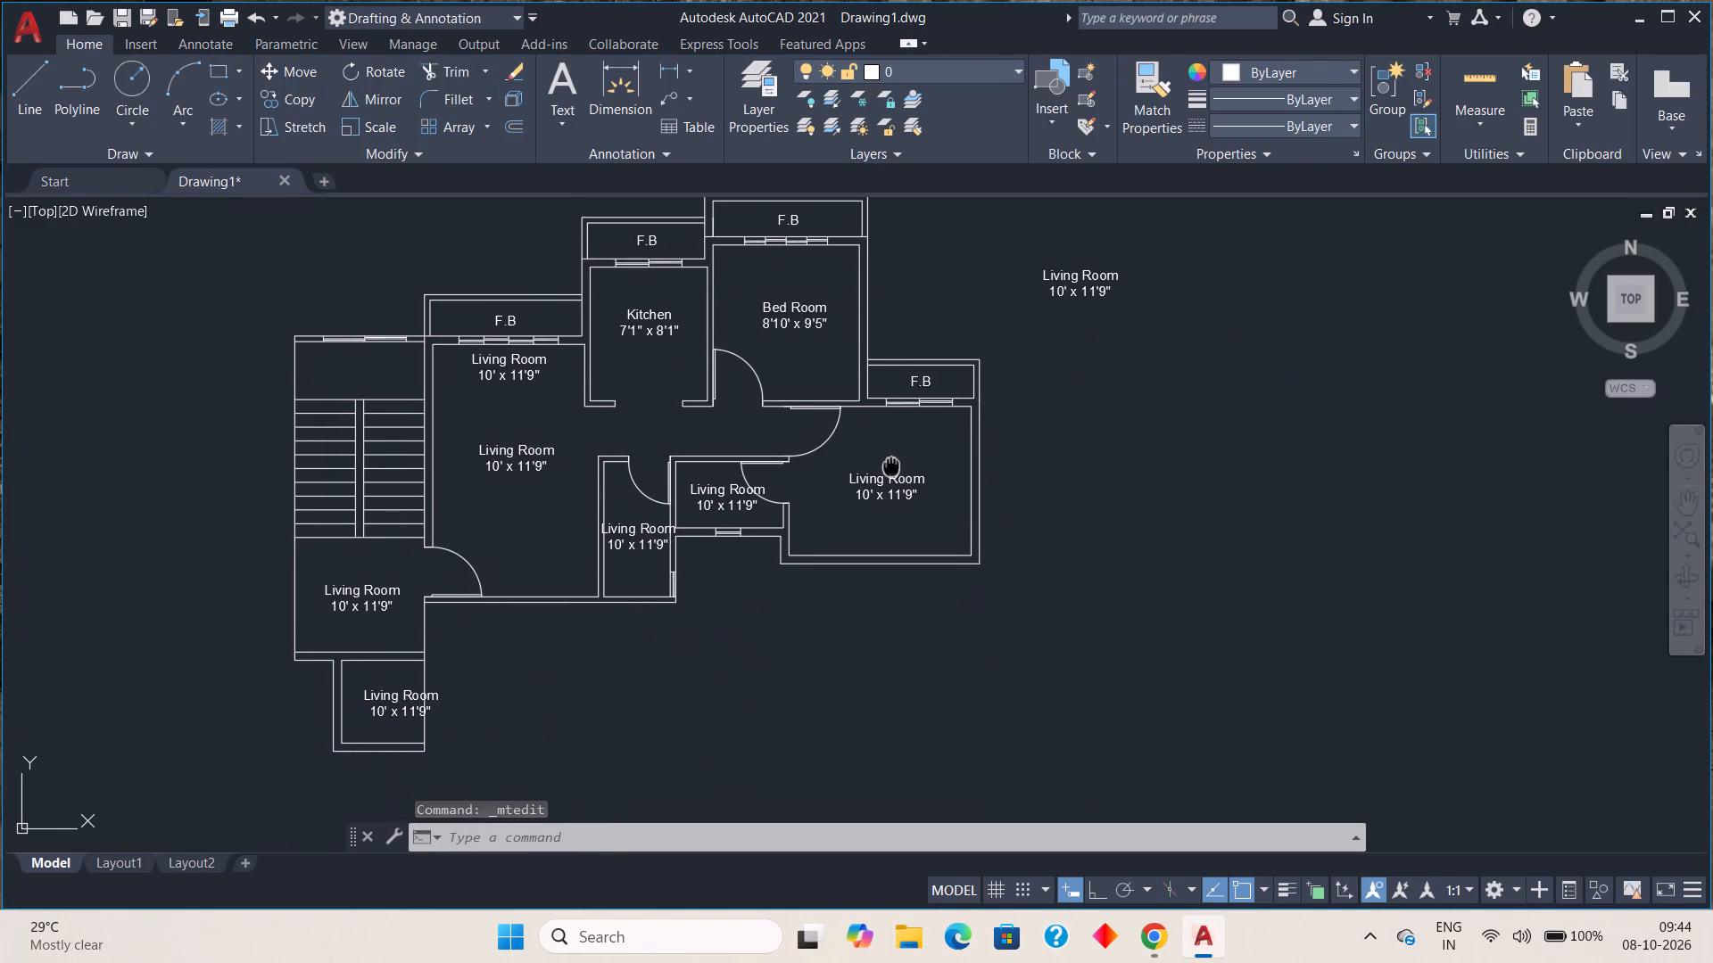
Change the room name to Bed Room in the label of the east room below the easternmost F.B strip.
middle_click_drag(891, 465, 890, 463)
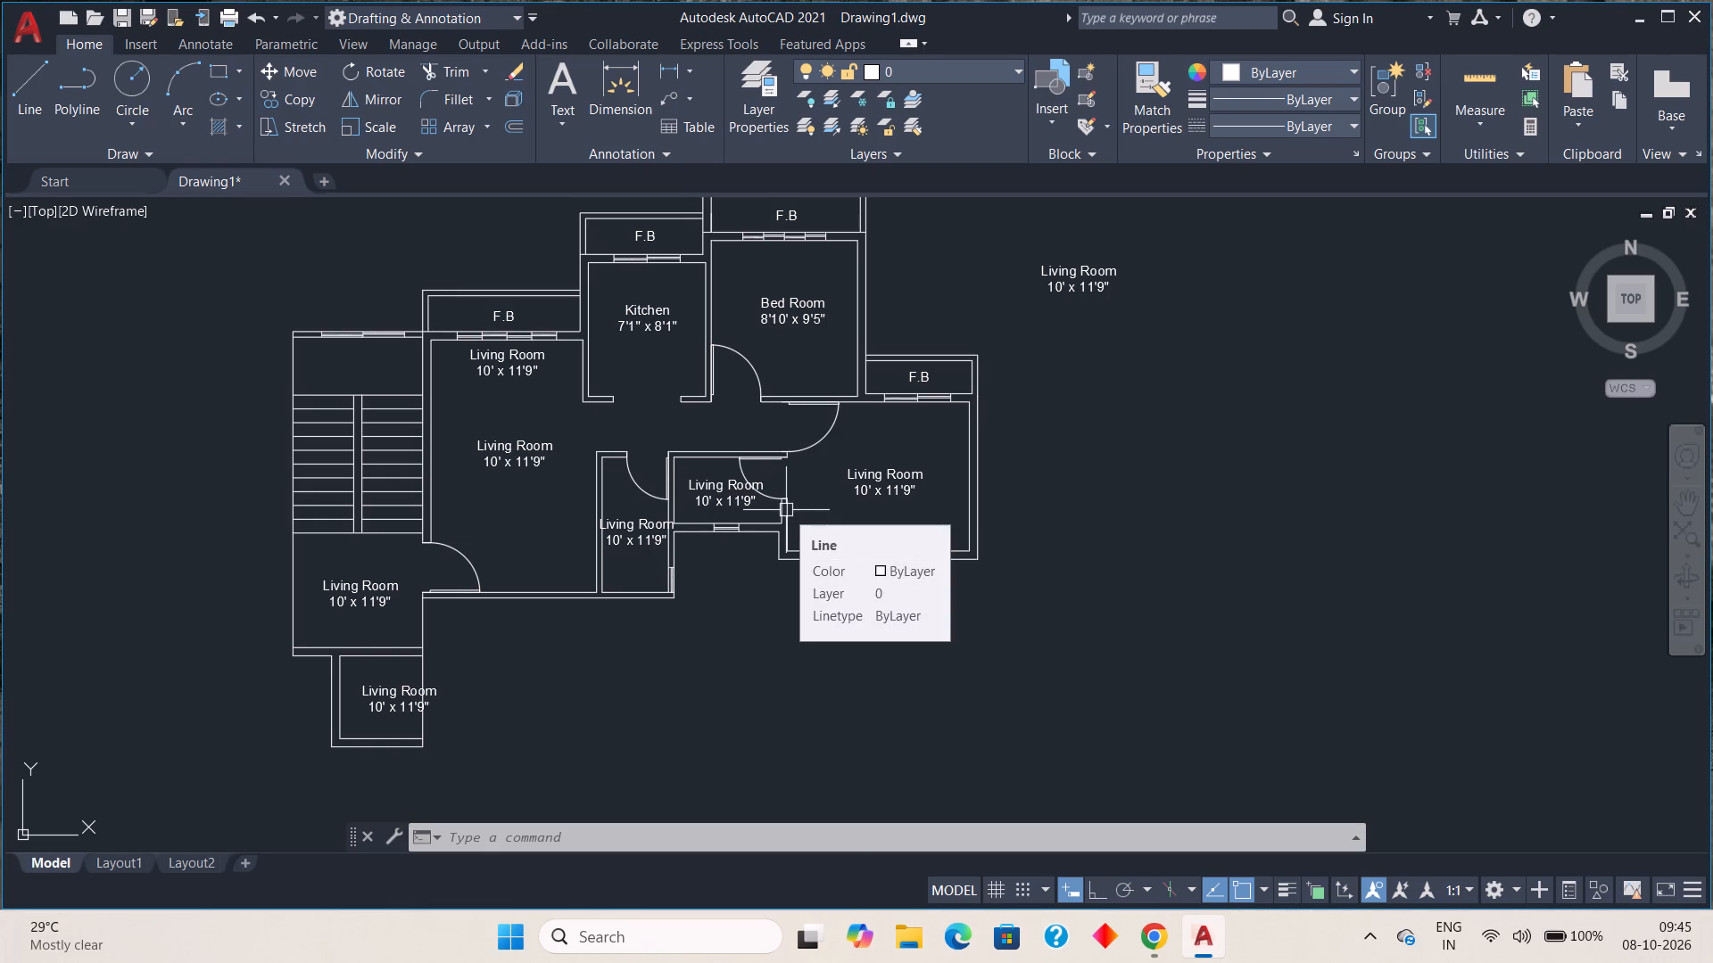
double_click(881, 473)
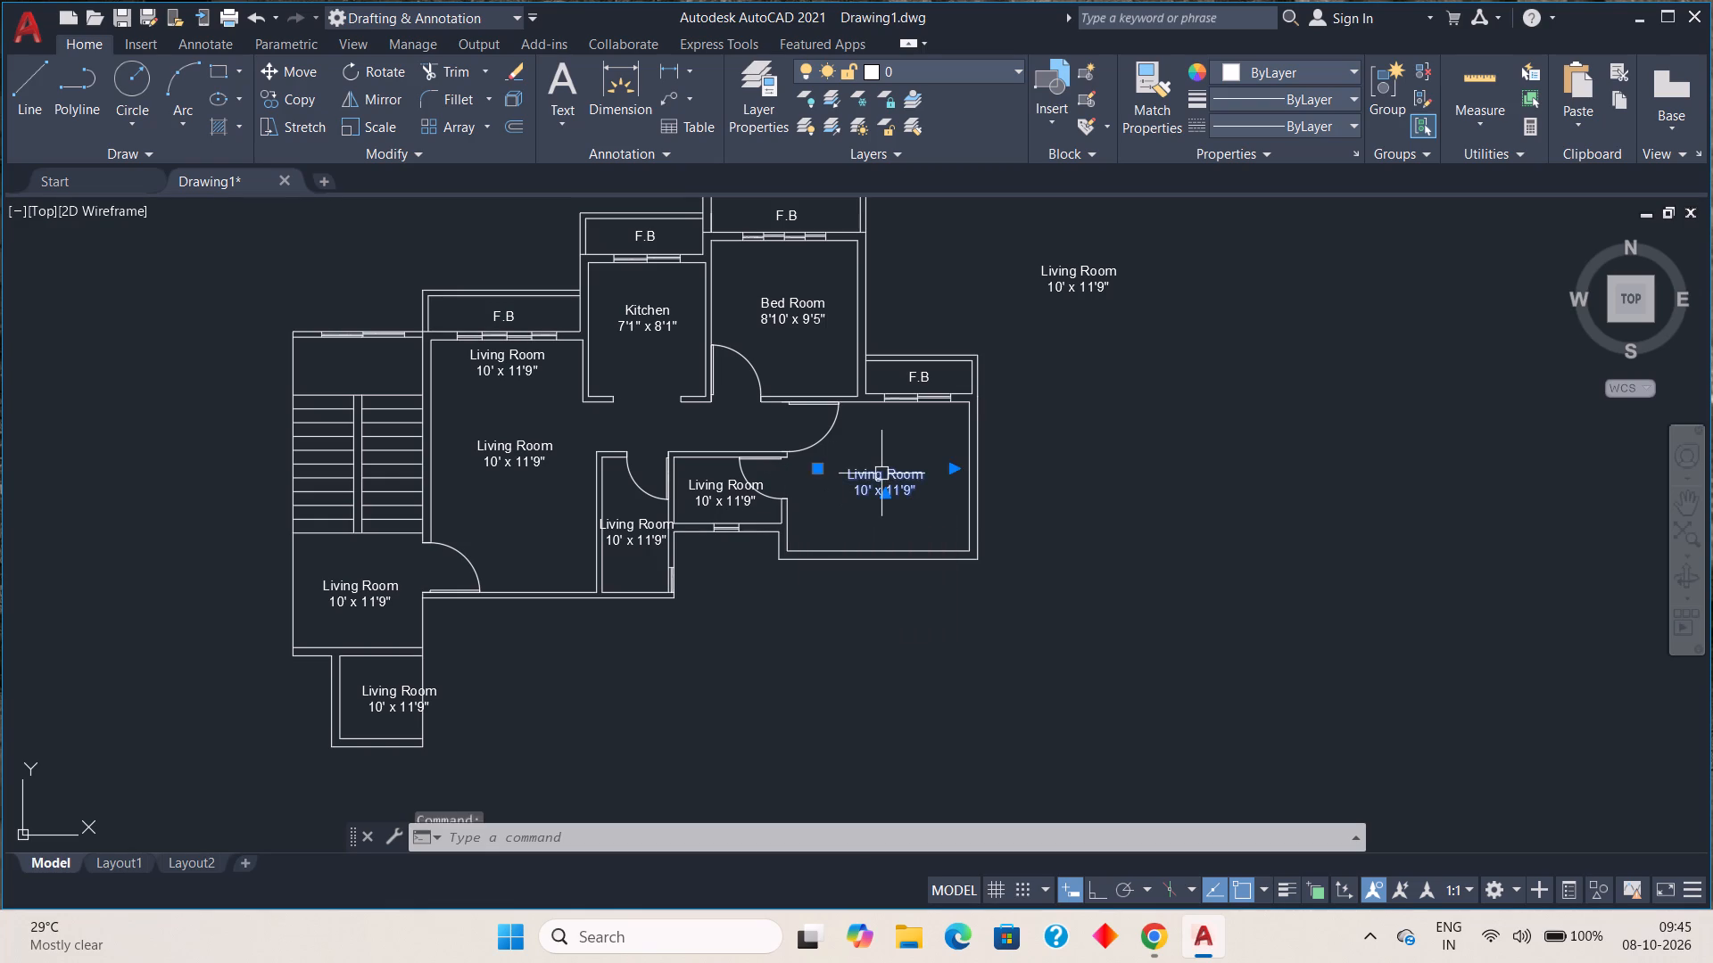
key("BackSpace")
key("BackSpace")
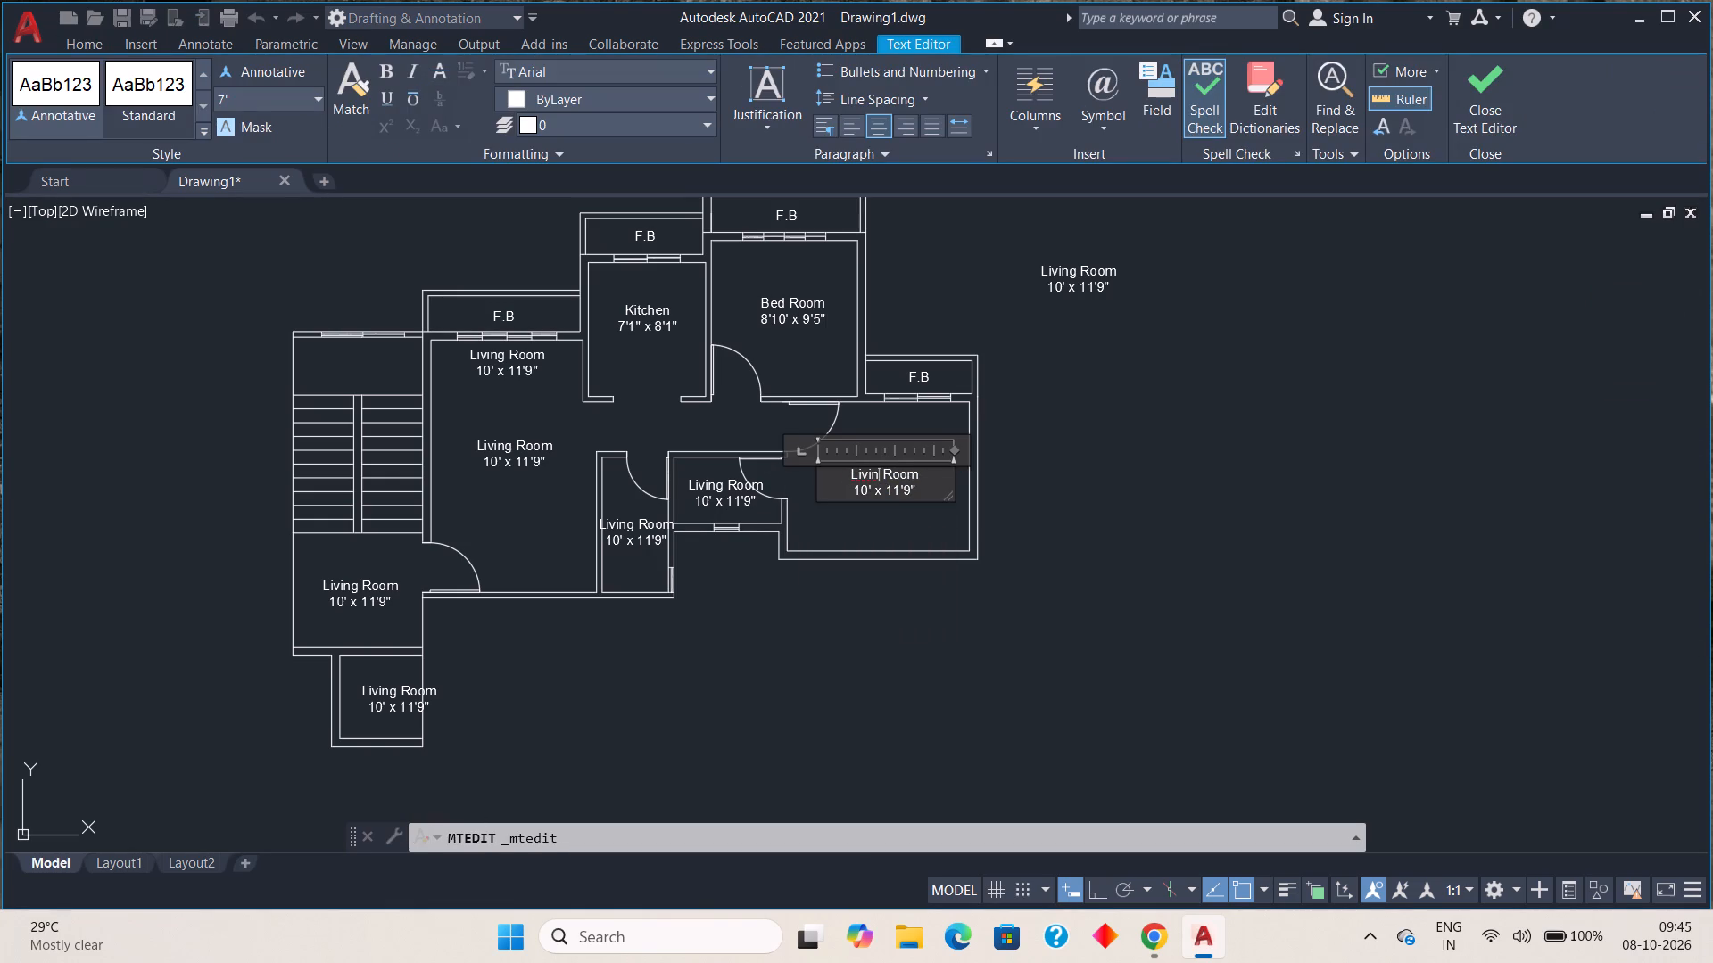
key("BackSpace")
key("BackSpace")
key("BackSpace")
key("BackSpace")
key("b")
type("ed")
Change the first dimension in the east Bed Room label to 11'.
left_click(872, 486)
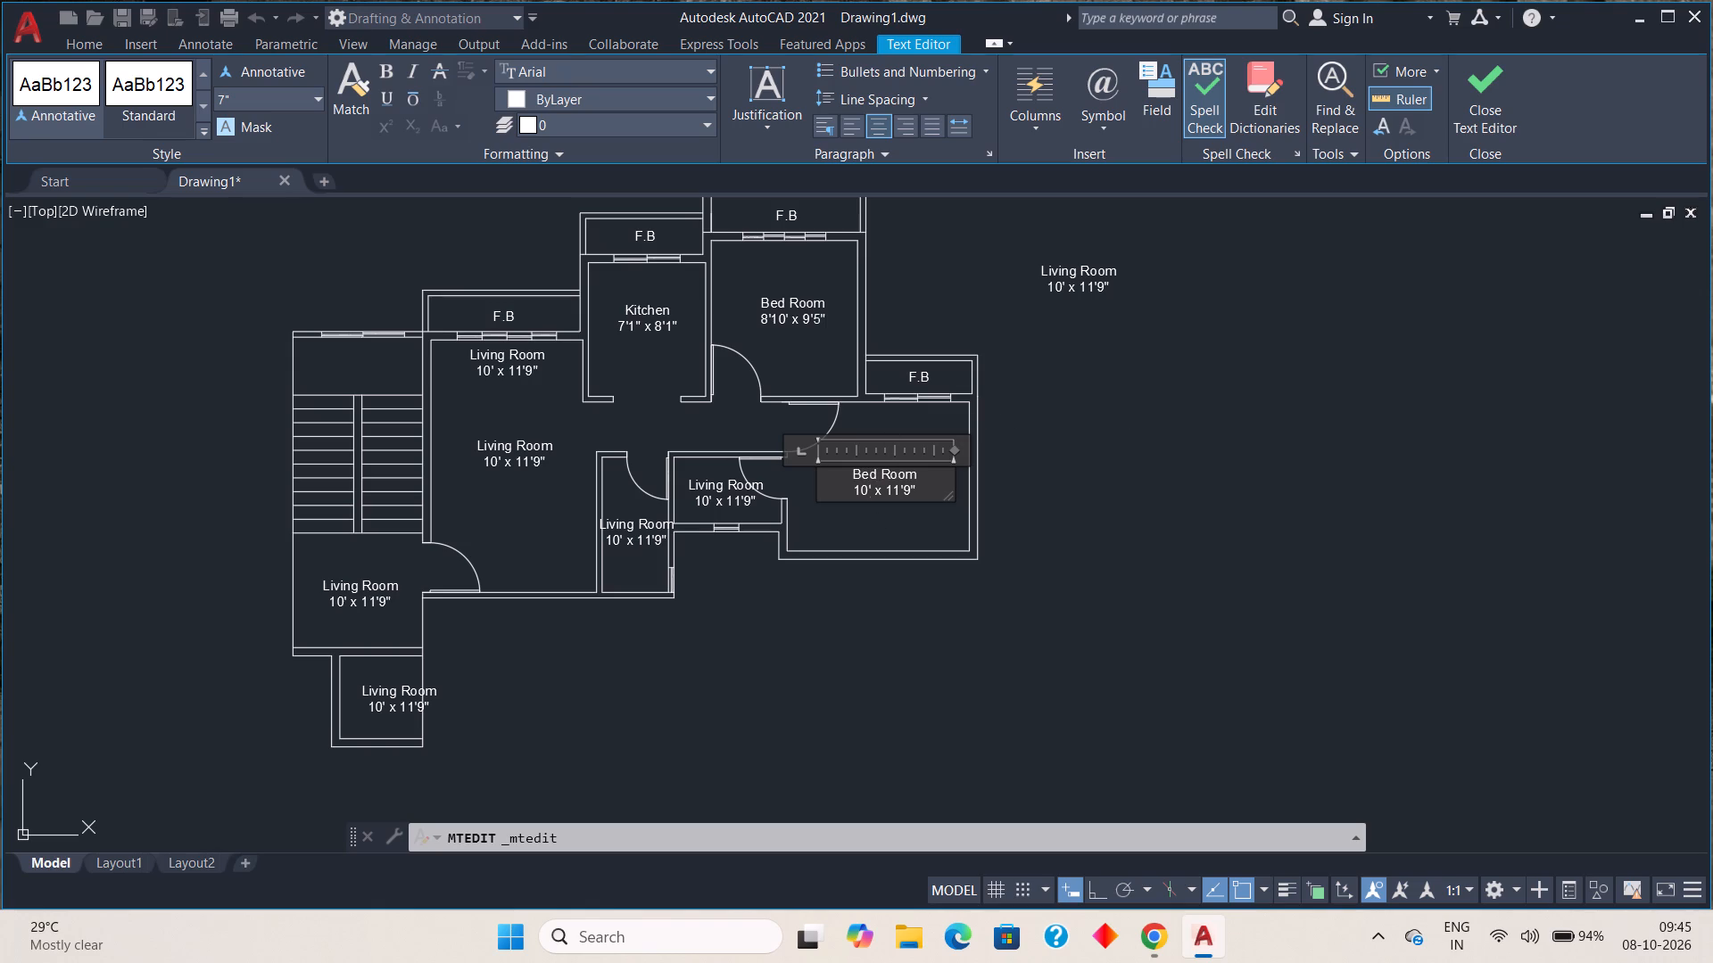
key("BackSpace")
key("BackSpace")
key("BackSpace")
type("11")
key("apostrophe")
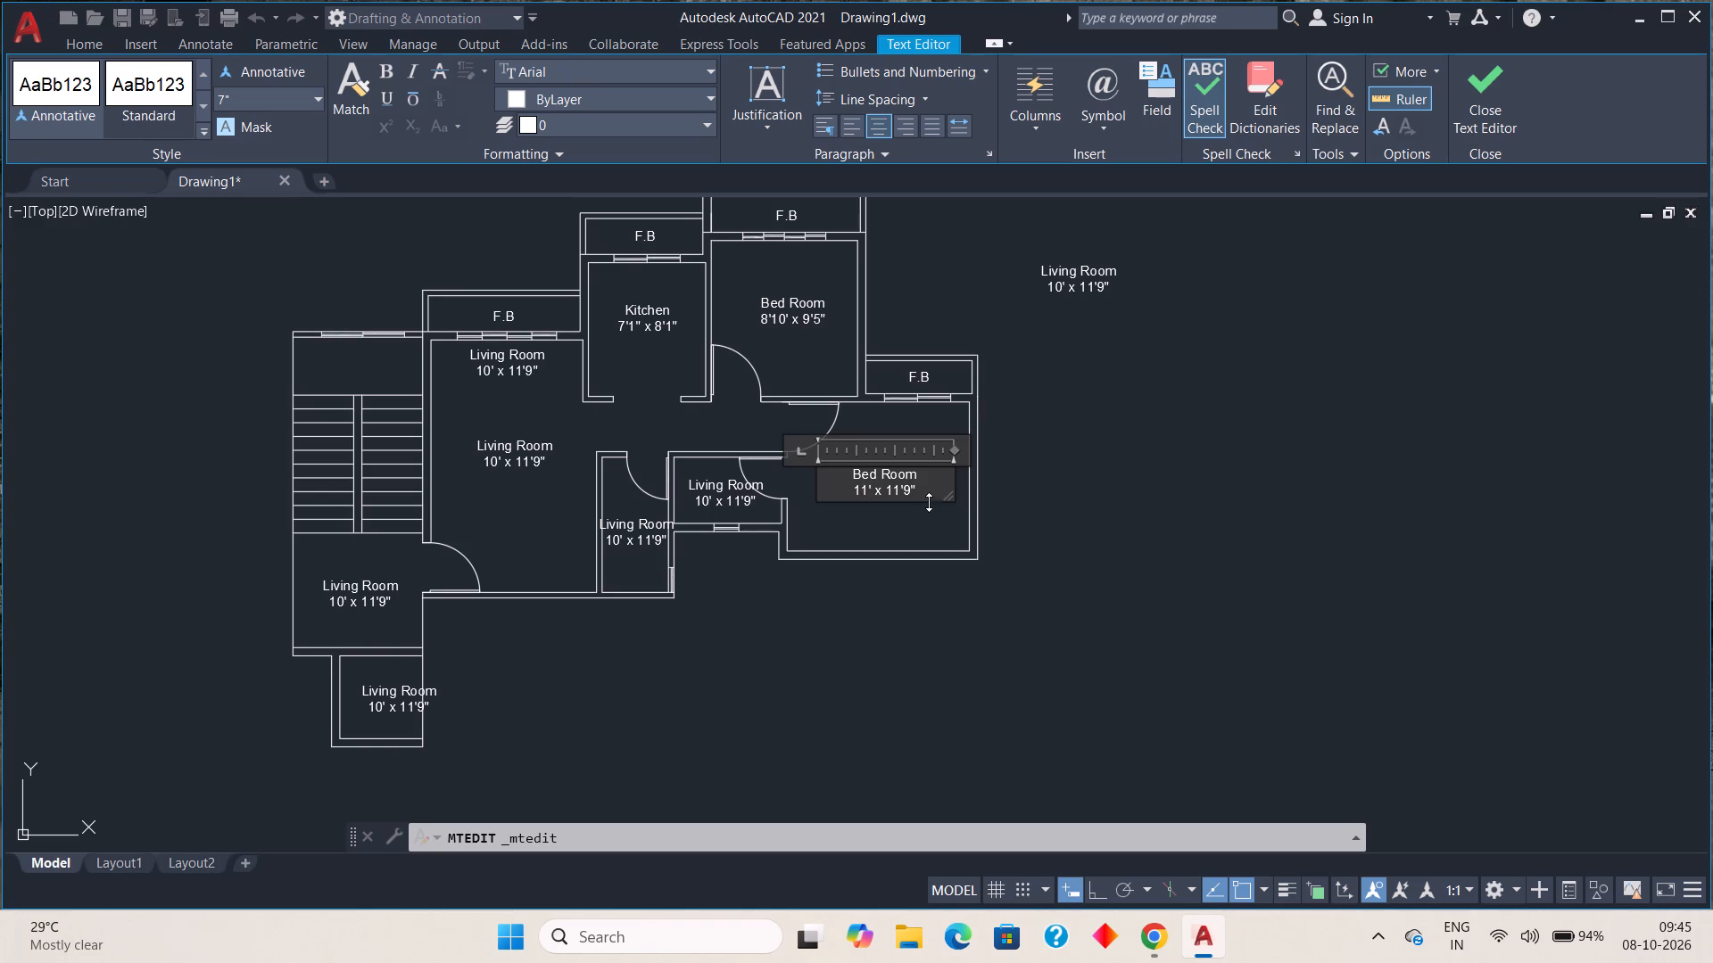
Change the second dimension in the east Bed Room label to 9' and finish editing the label.
left_click(923, 485)
key("BackSpace")
key("BackSpace")
key("BackSpace")
key("BackSpace")
key("BackSpace")
type("9'")
left_click(1017, 522)
Change the room name to Toilet in the label of the small room adjoining the east Bed Room.
middle_click_drag(833, 519, 1062, 544)
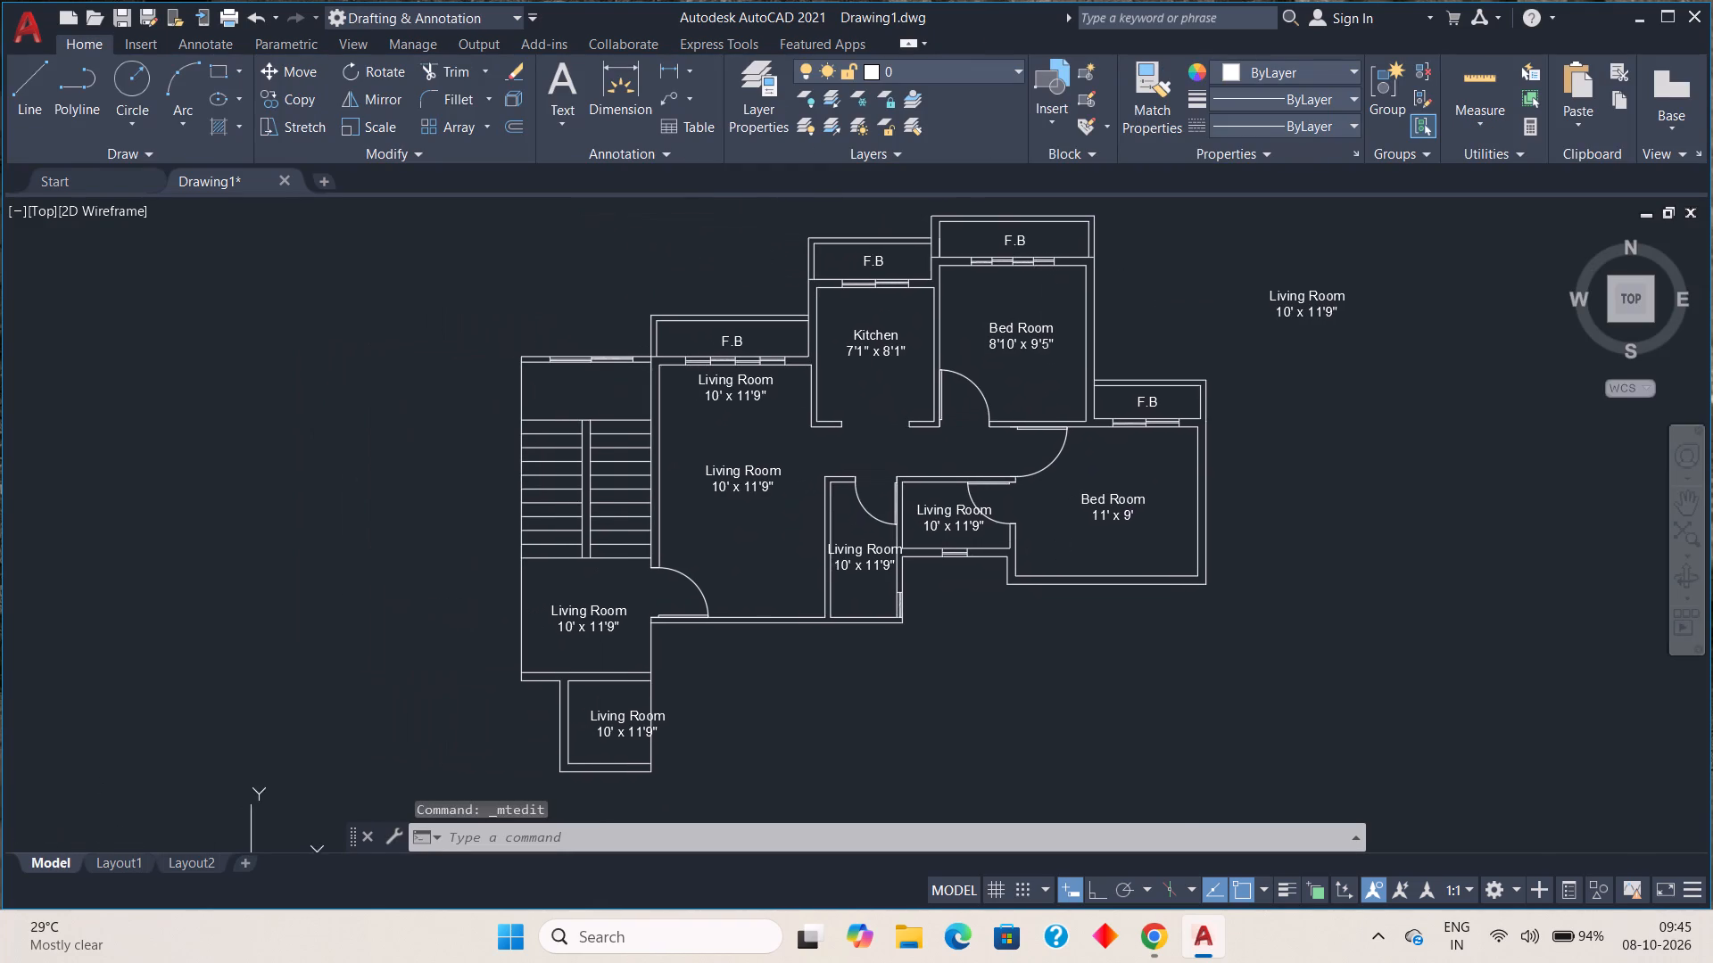
double_click(952, 514)
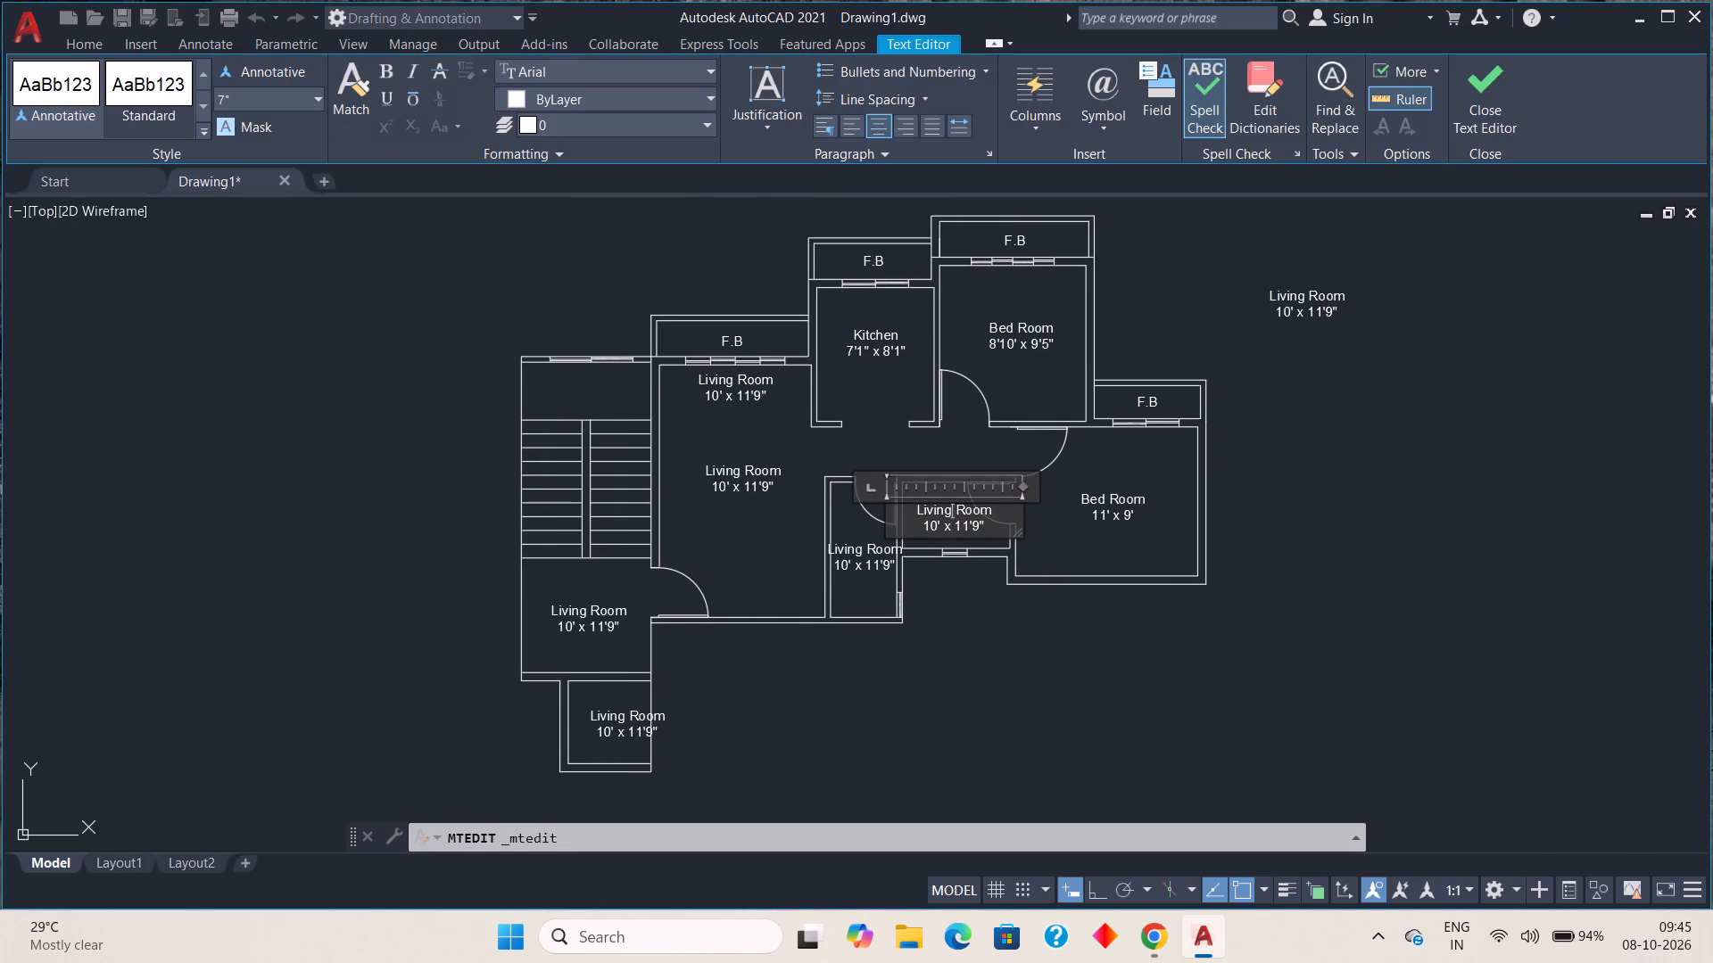
left_click(1002, 511)
key("BackSpace")
key("BackSpace")
key("BackSpace")
key("BackSpace")
key("BackSpace")
key("BackSpace")
key("BackSpace")
key("BackSpace")
key("BackSpace")
key("BackSpace")
key("BackSpace")
key("BackSpace")
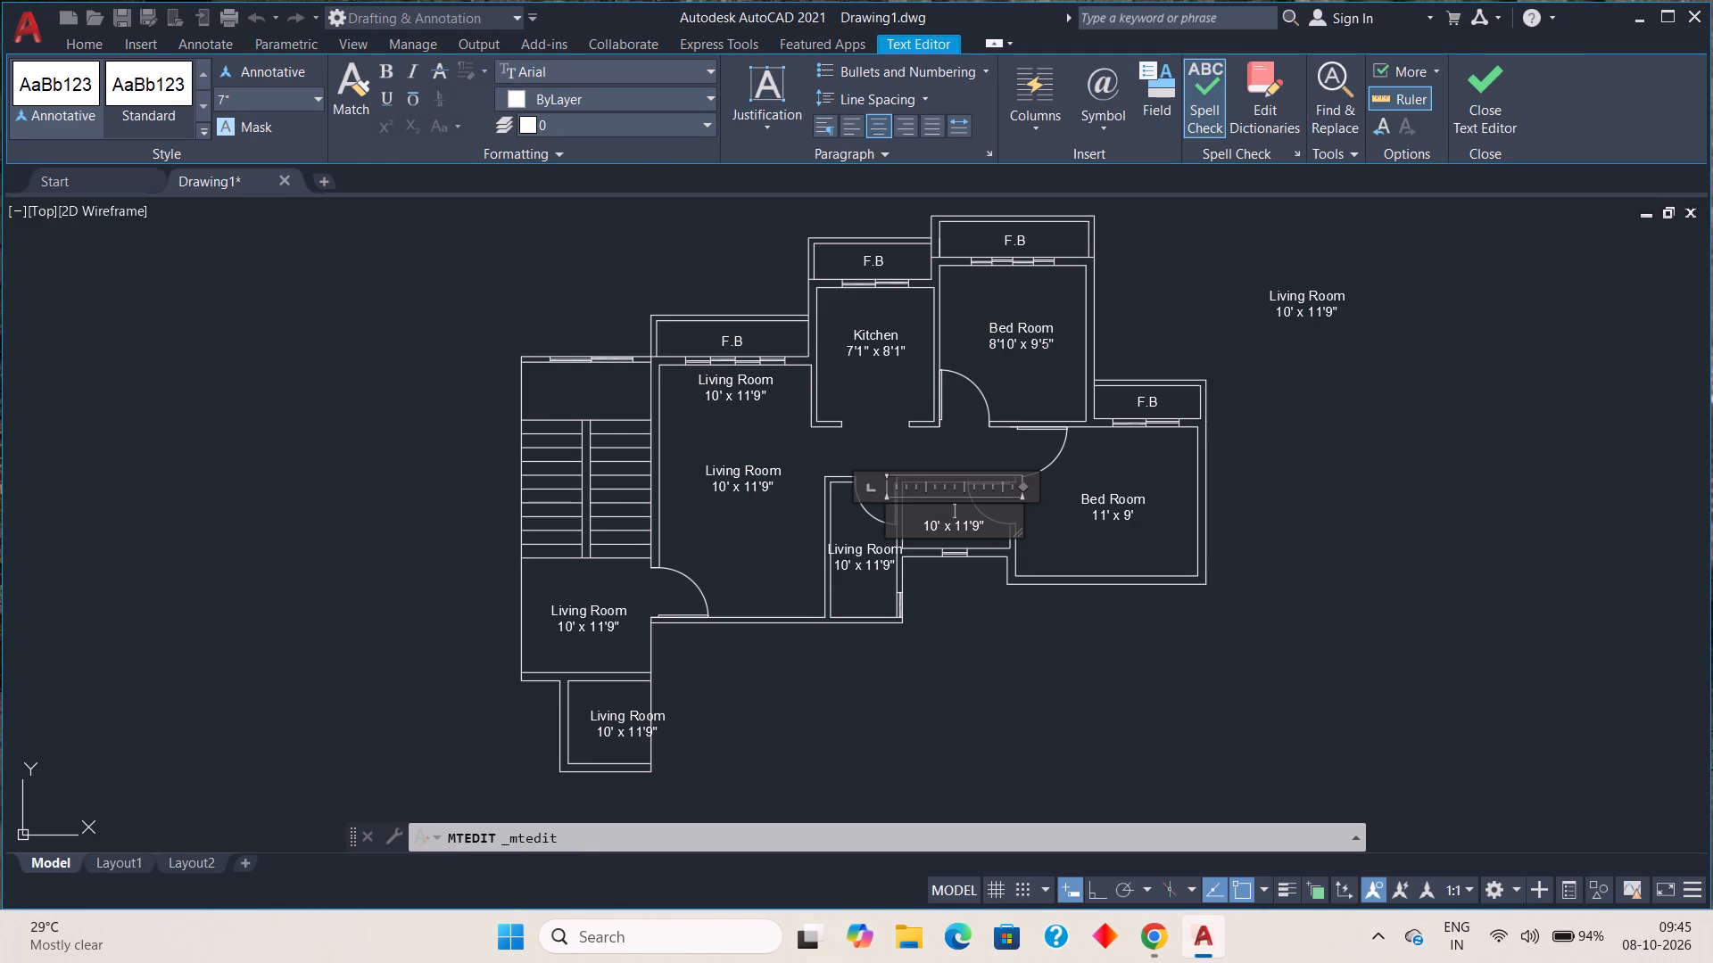
key("t")
key("BackSpace")
key("t")
type("oilate")
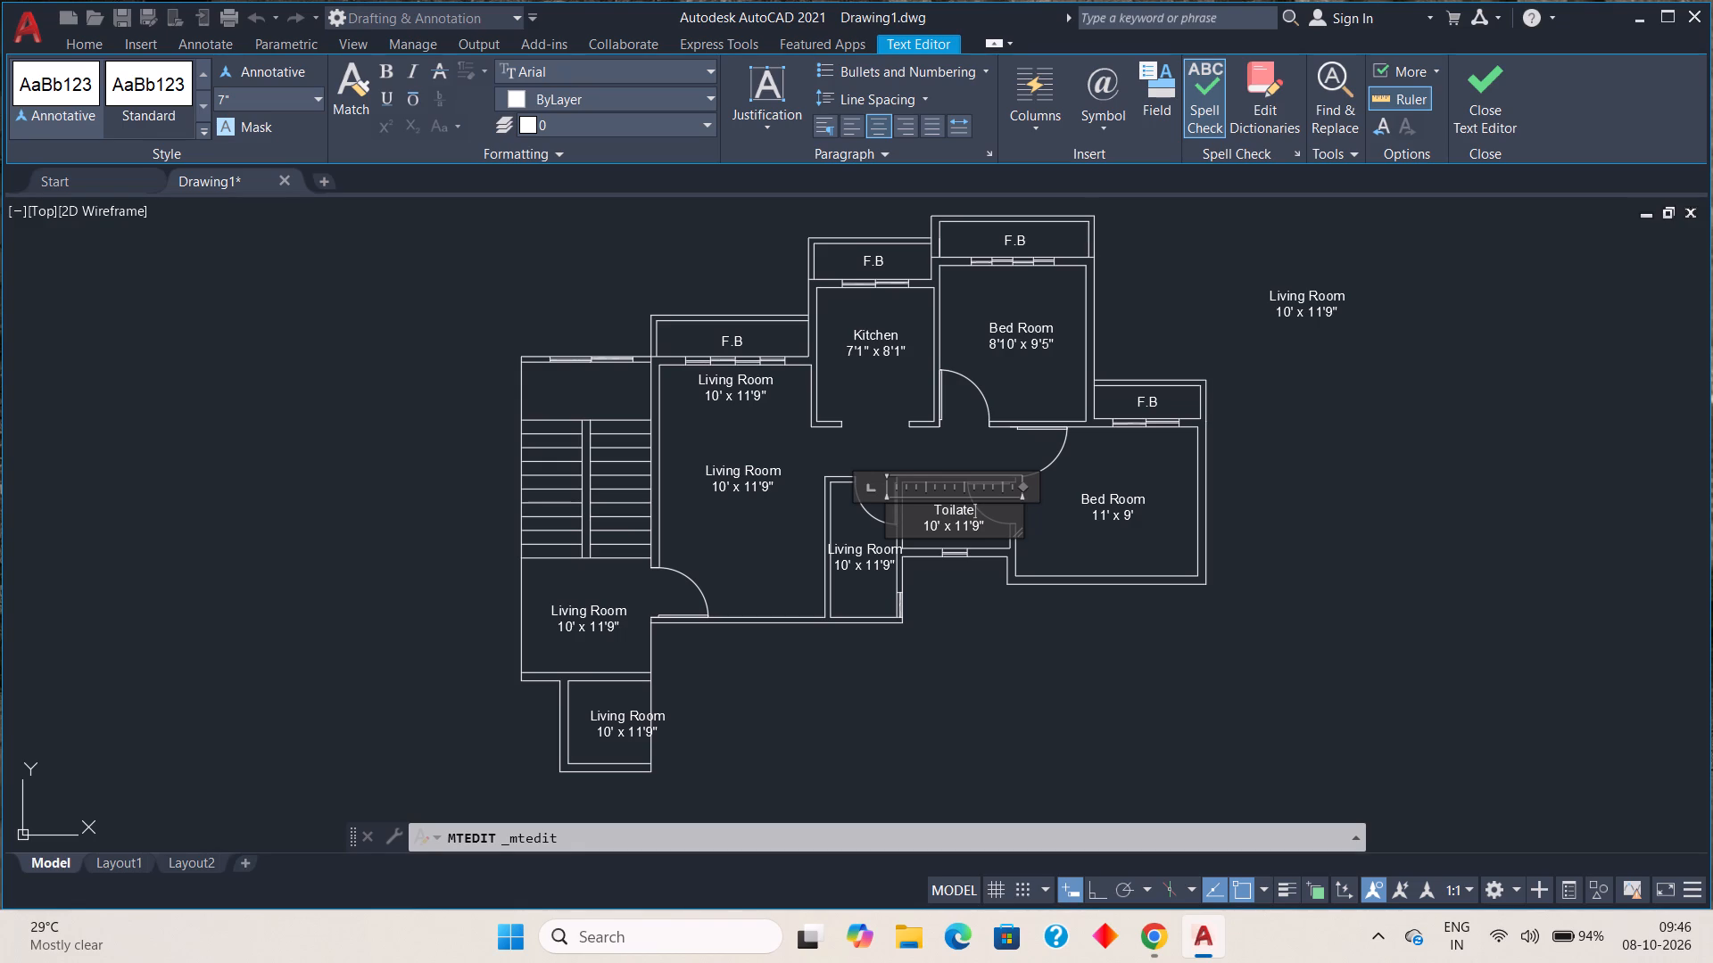
left_click(972, 509)
key("BackSpace")
key("BackSpace")
key("BackSpace")
key("BackSpace")
type("let")
key("space")
Change the first dimension in the Toilet label to 6'6".
double_click(939, 523)
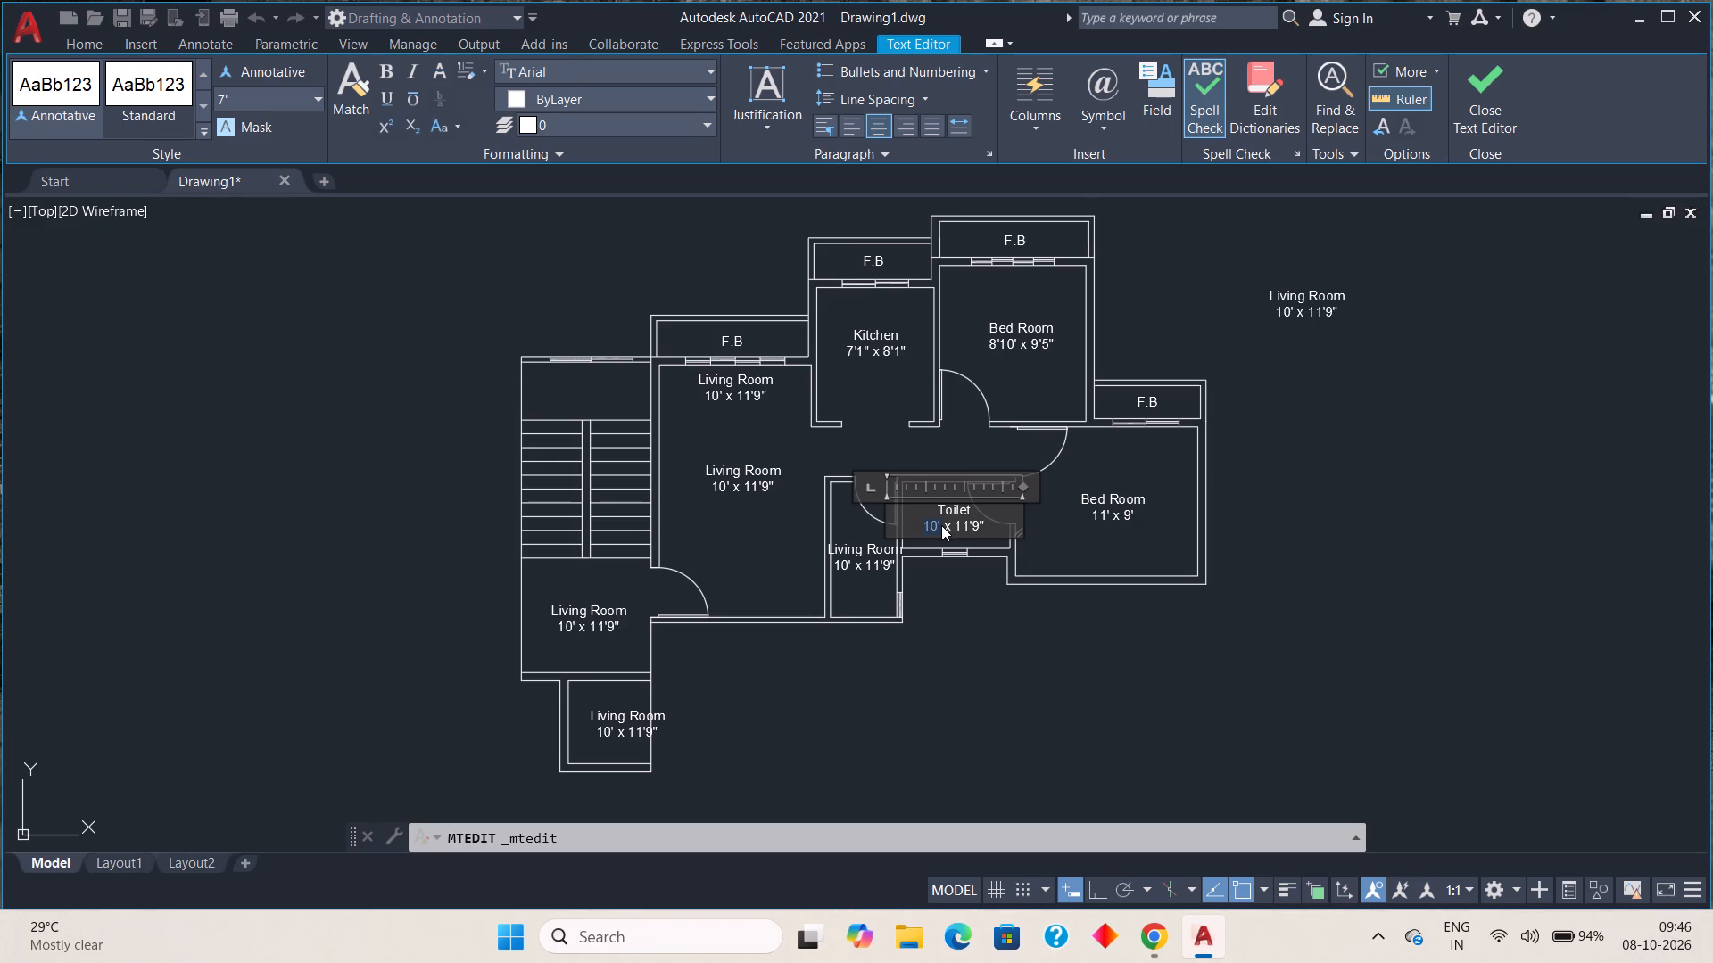
key("6")
key("apostrophe")
key("6")
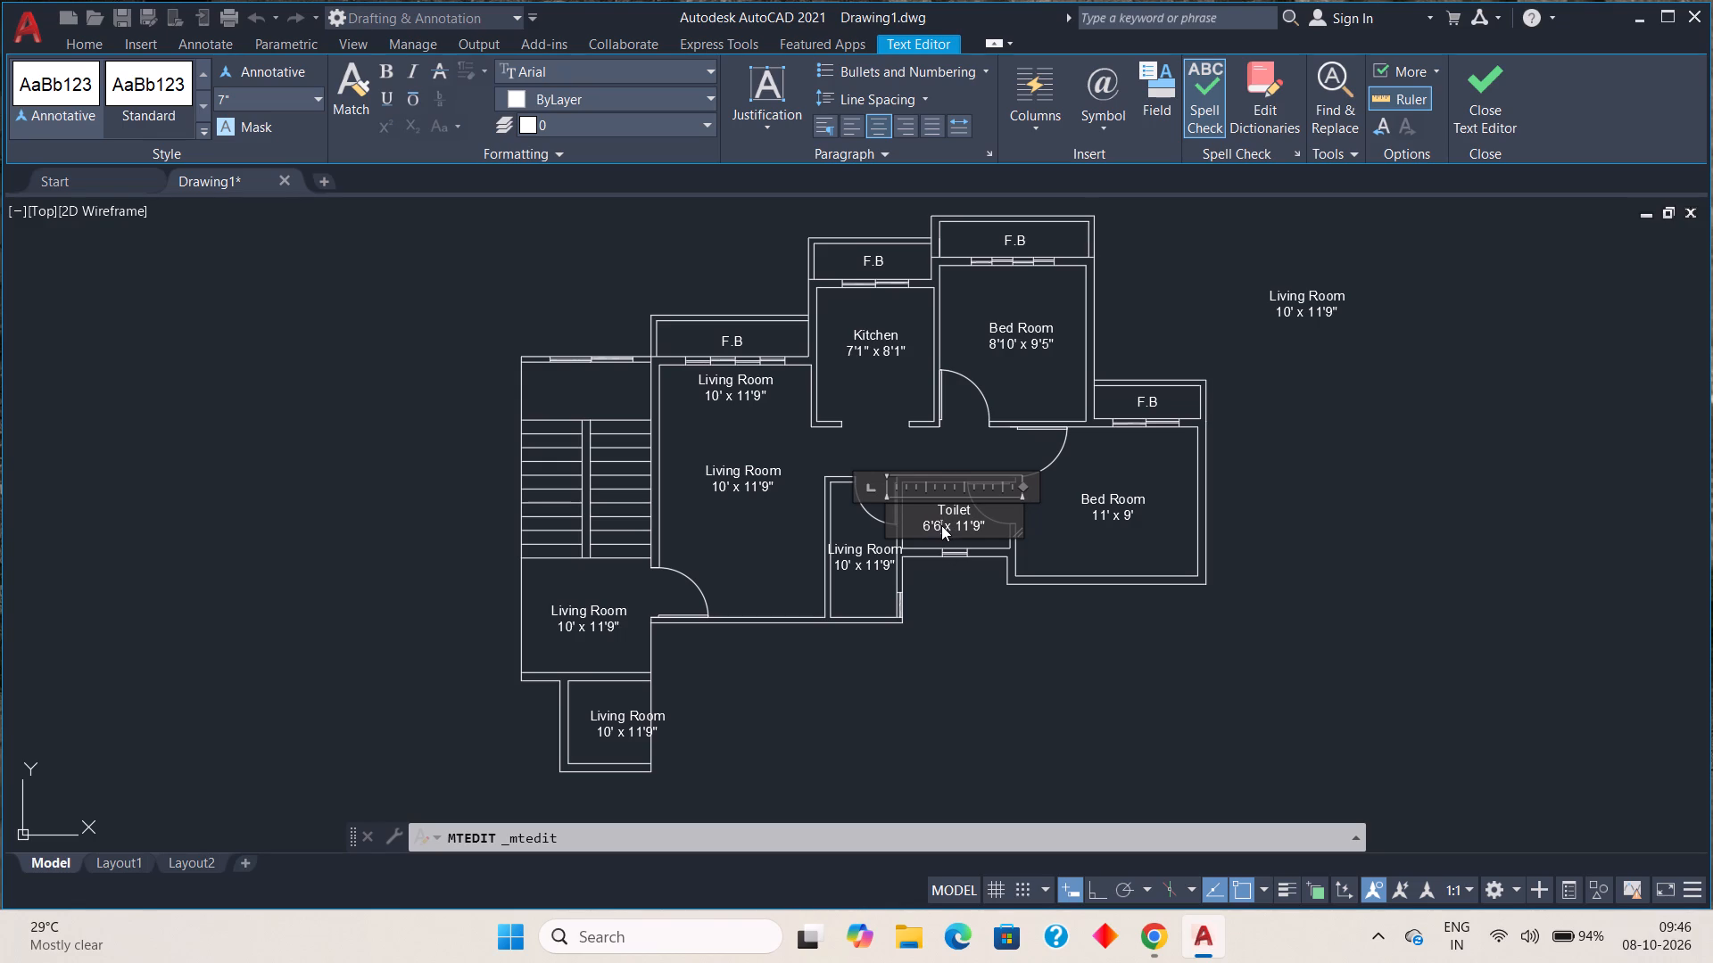
key("shift+quotedbl")
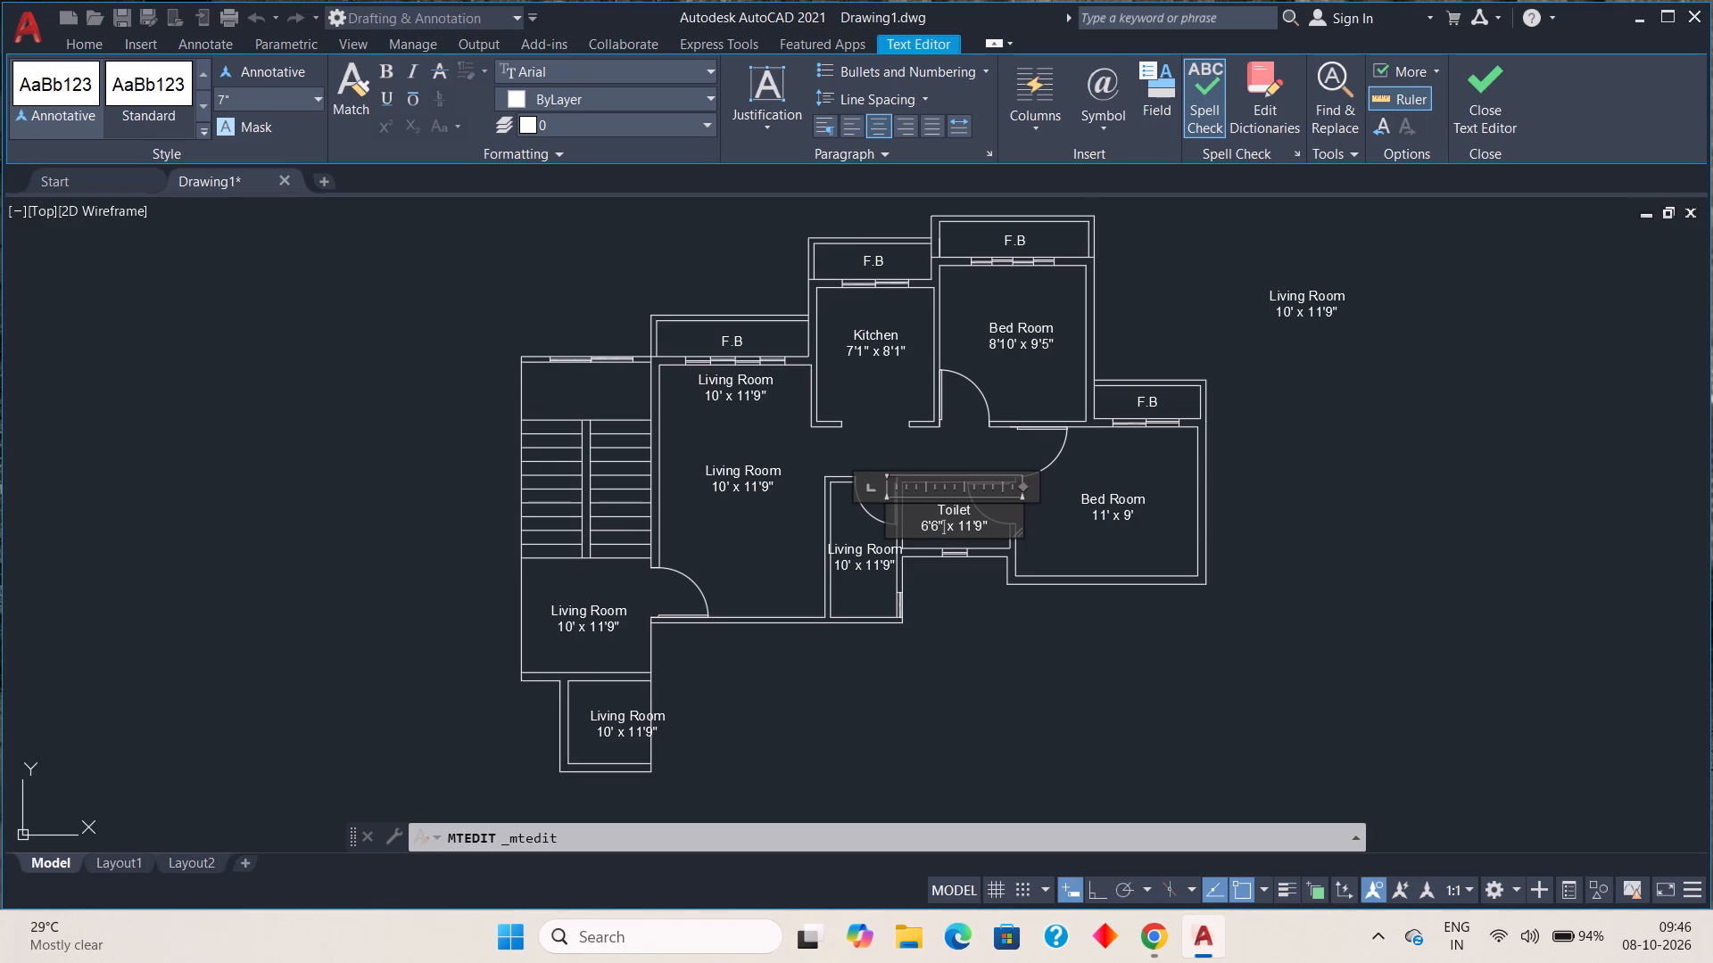
Change the second dimension in the Toilet label to 4' and finish editing the label.
left_click(1005, 527)
key("BackSpace")
key("BackSpace")
key("BackSpace")
key("BackSpace")
key("BackSpace")
type("4'")
left_click(972, 595)
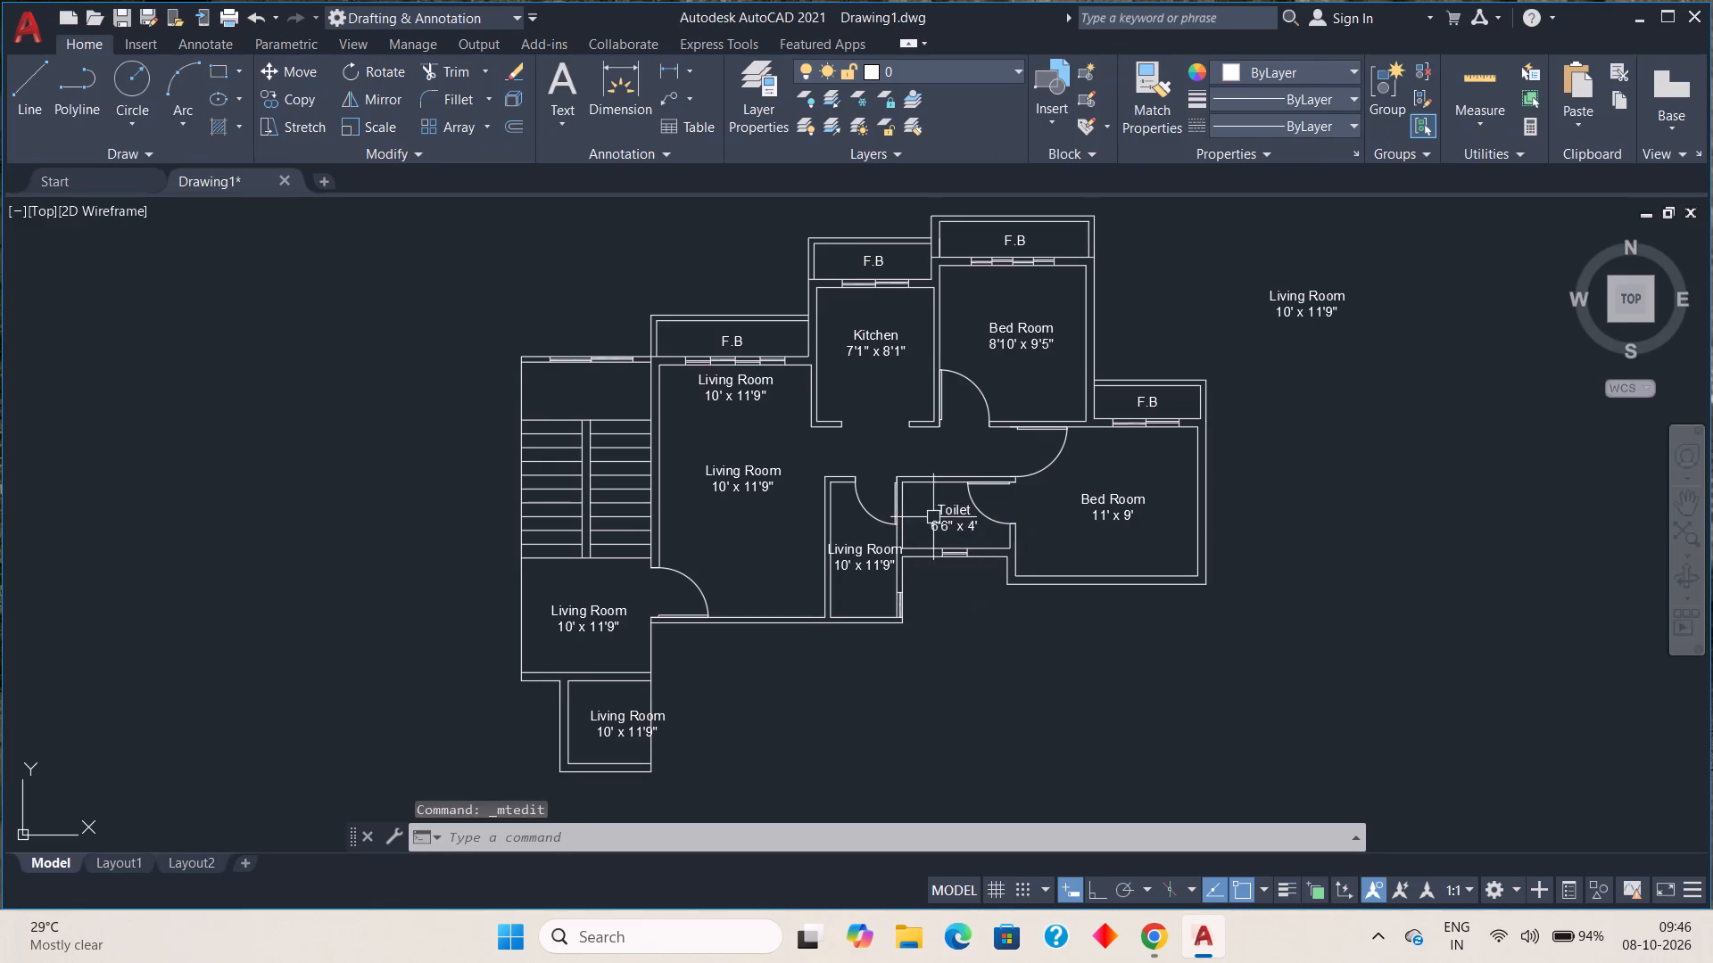
Move the Toilet label slightly west within its room, clear of the door swing.
left_click(948, 521)
scroll(882, 509, "up", 2)
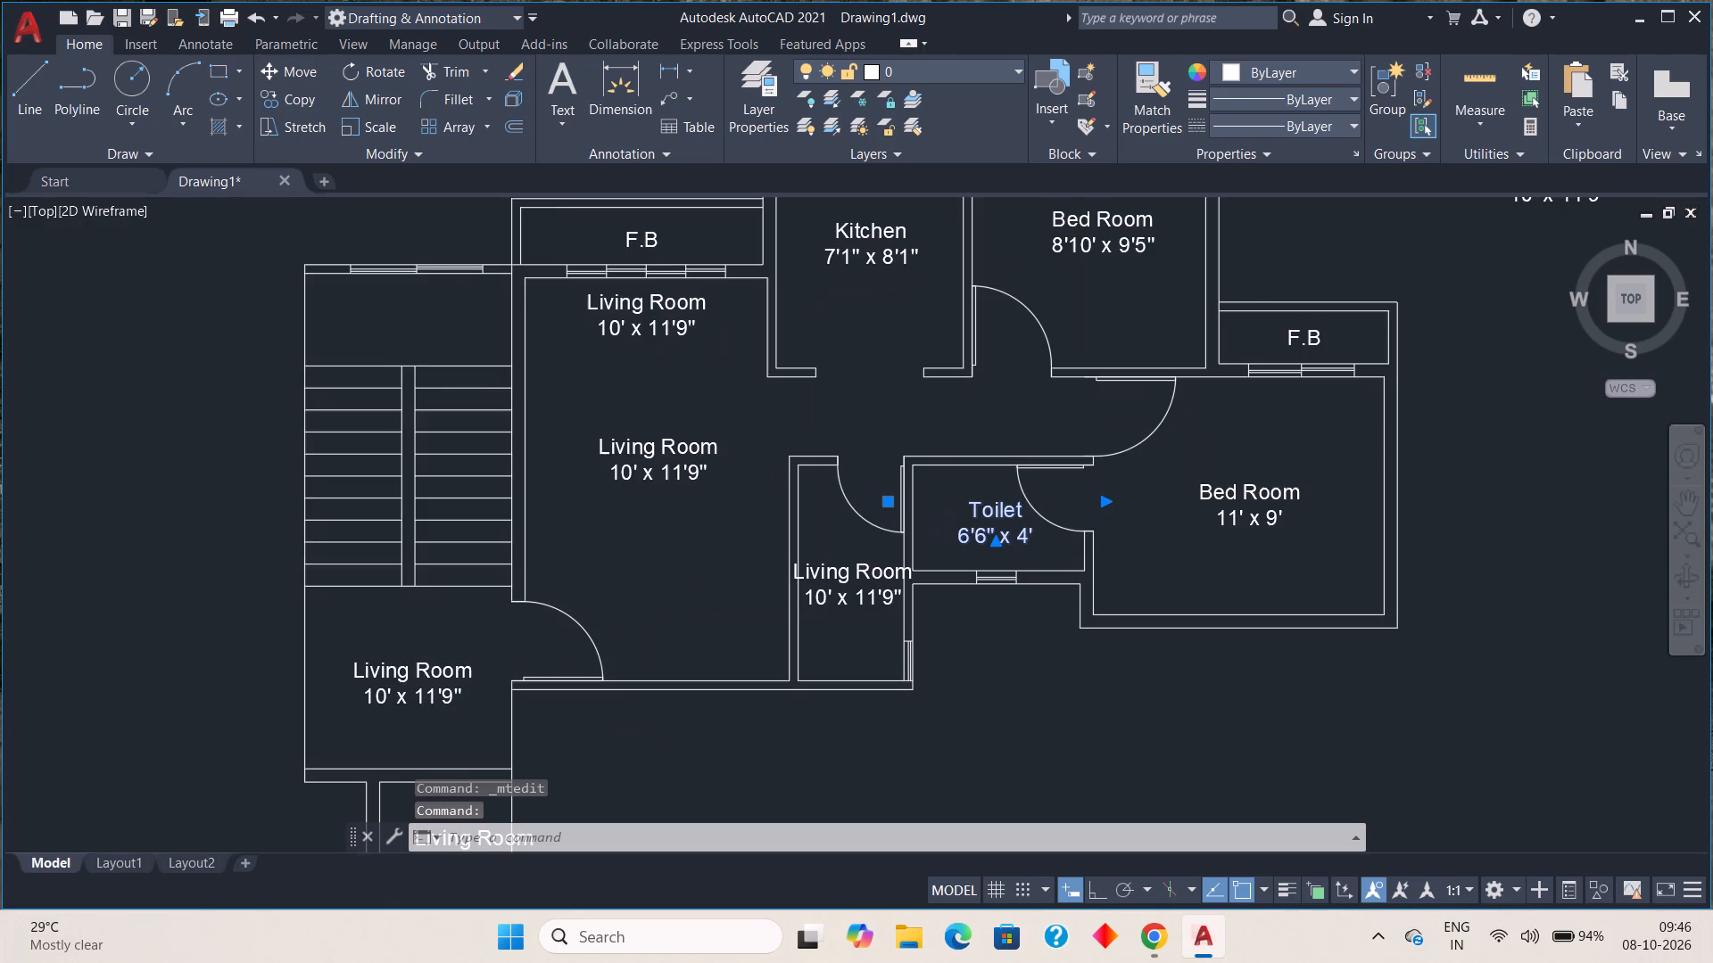
left_click(889, 495)
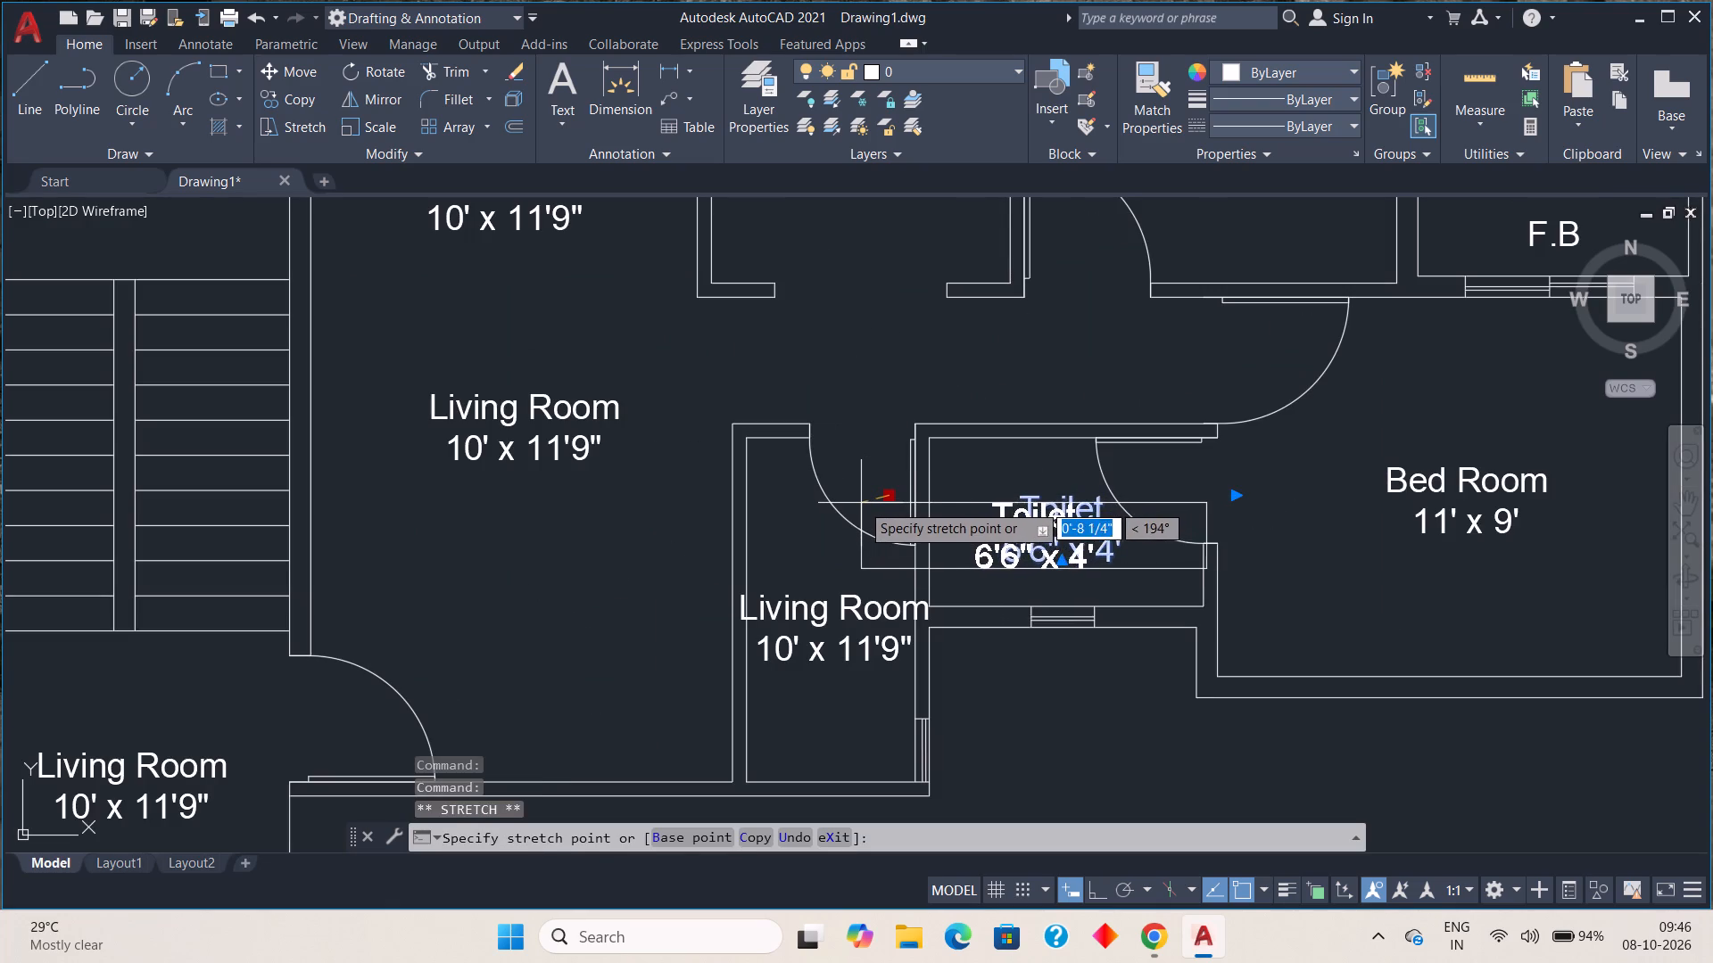
left_click(855, 506)
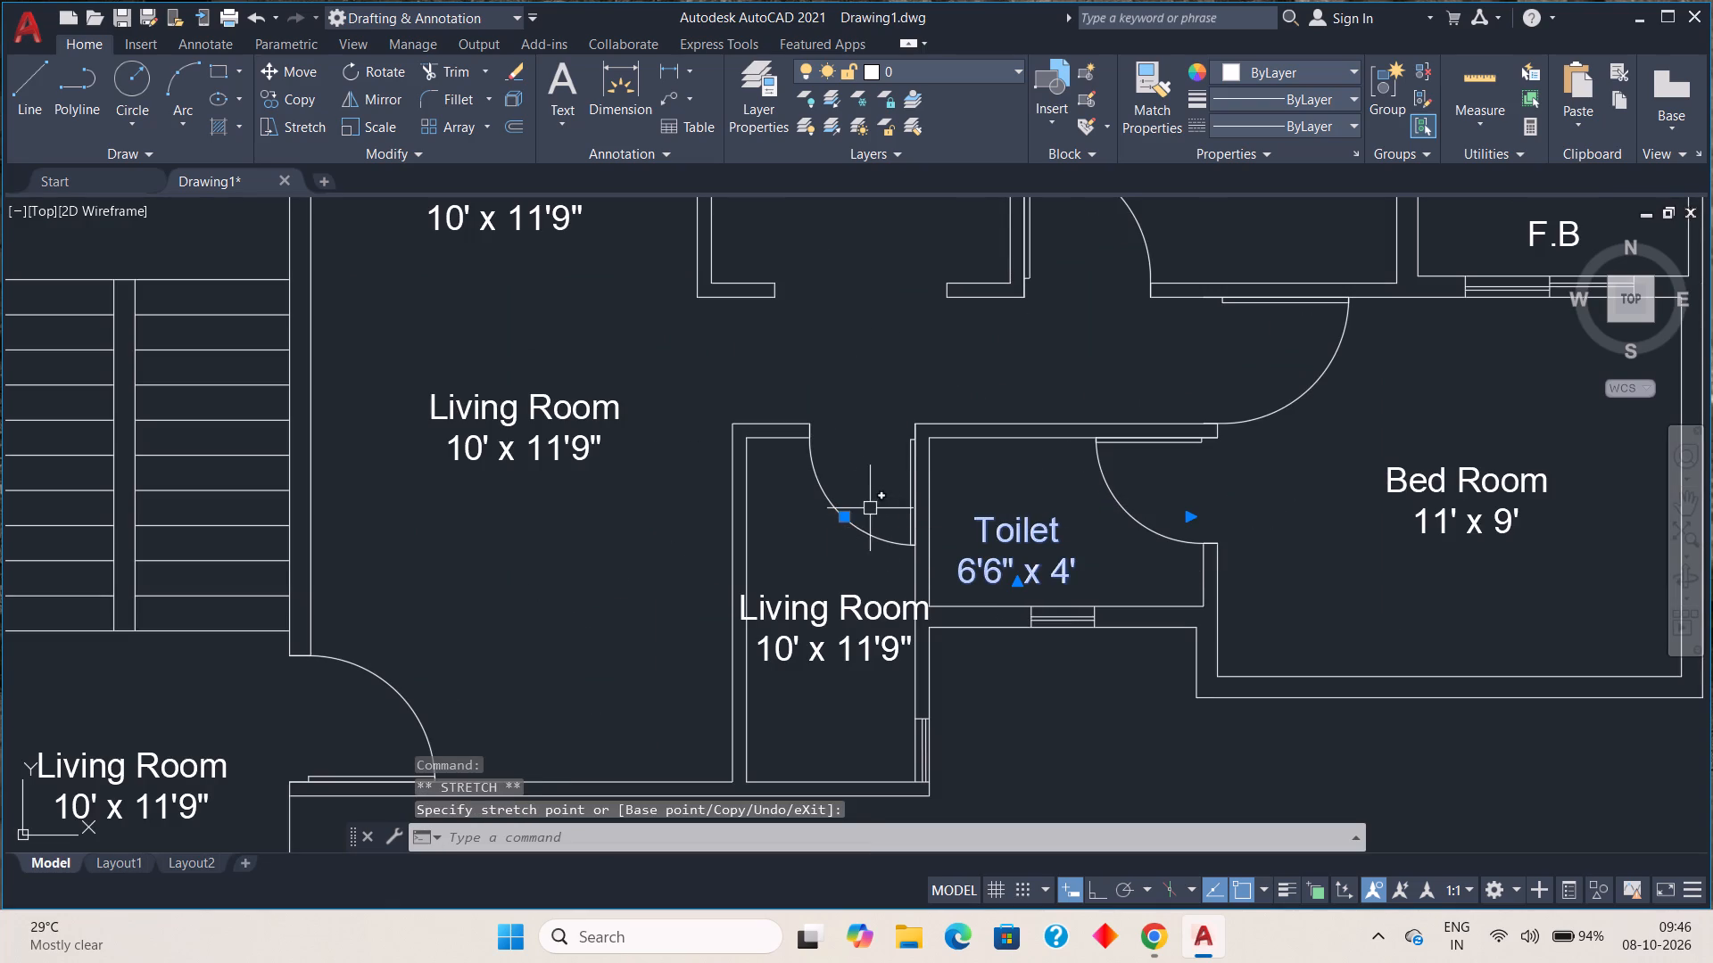
left_click(839, 516)
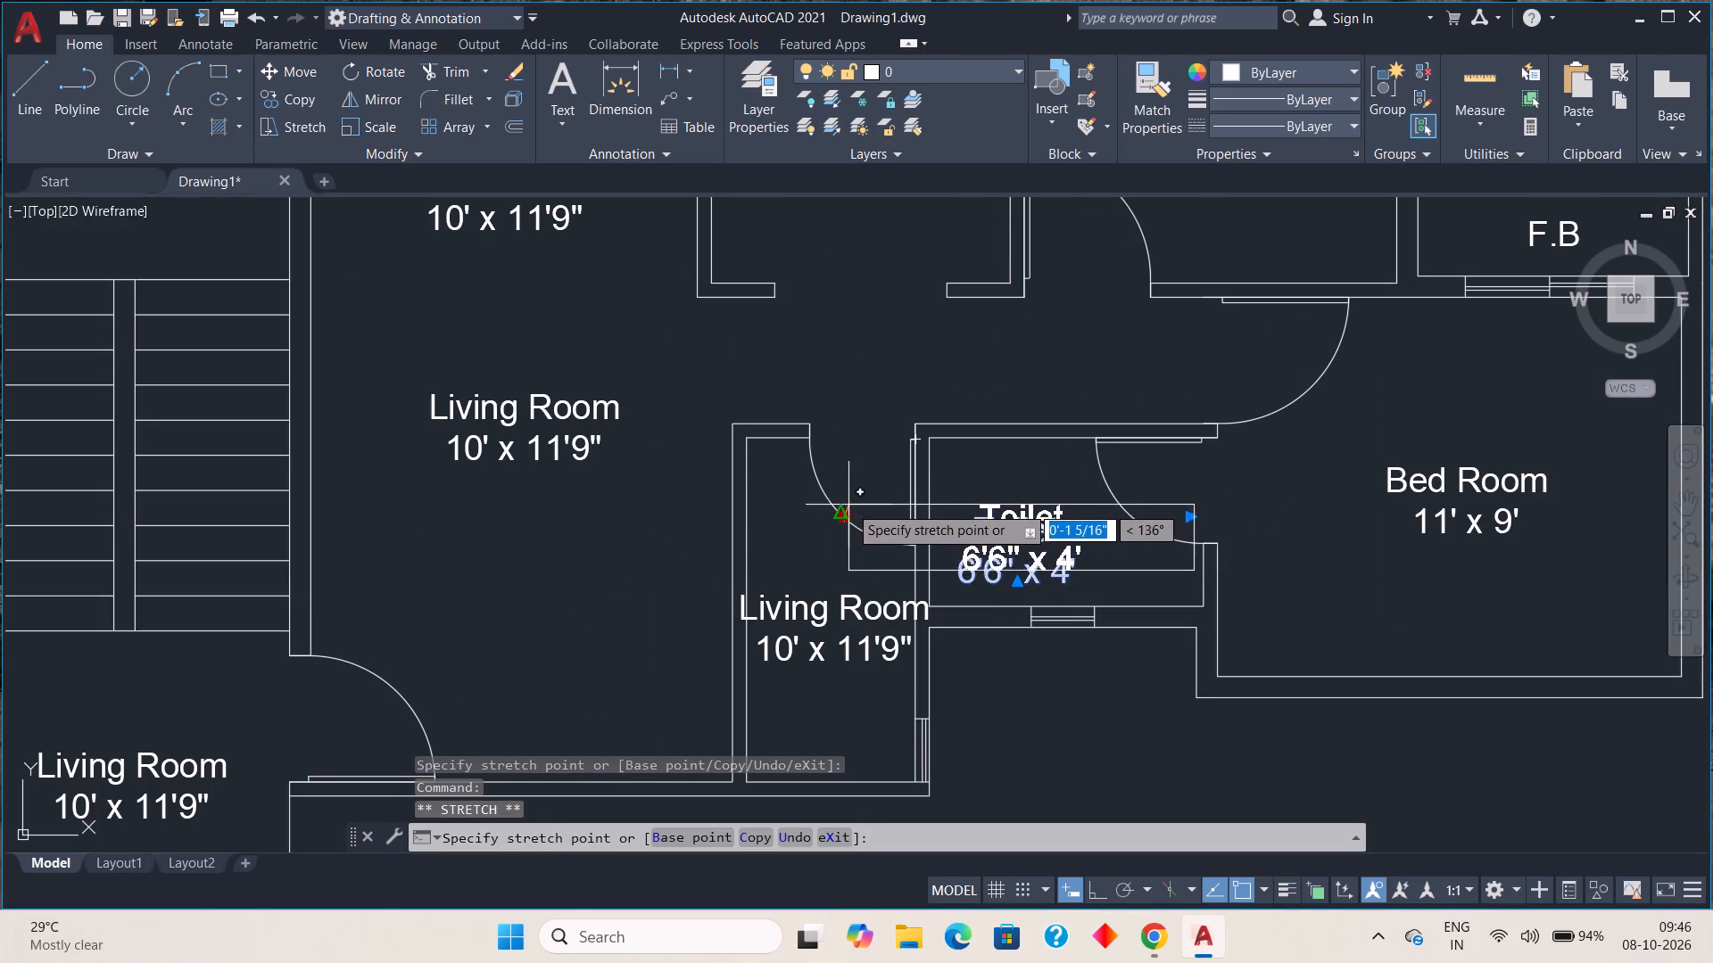
left_click(854, 495)
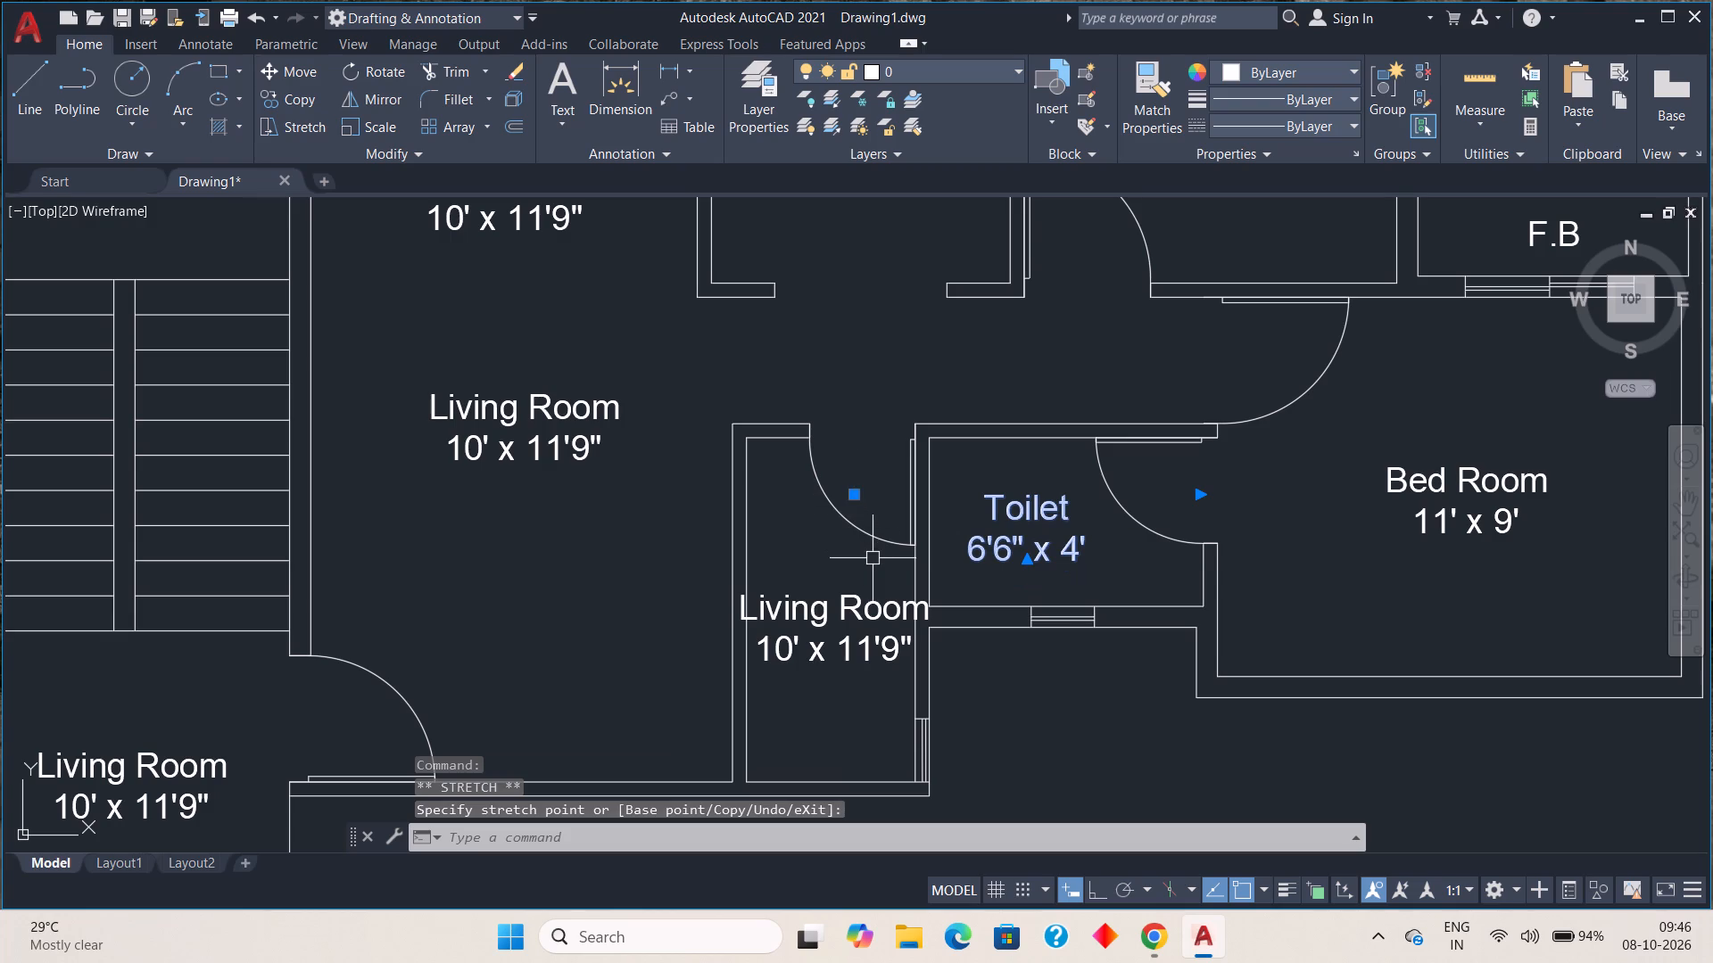
key("Escape")
Change the room name to Toilet in the label of the narrow room west of the 6'6" x 4' Toilet.
double_click(859, 611)
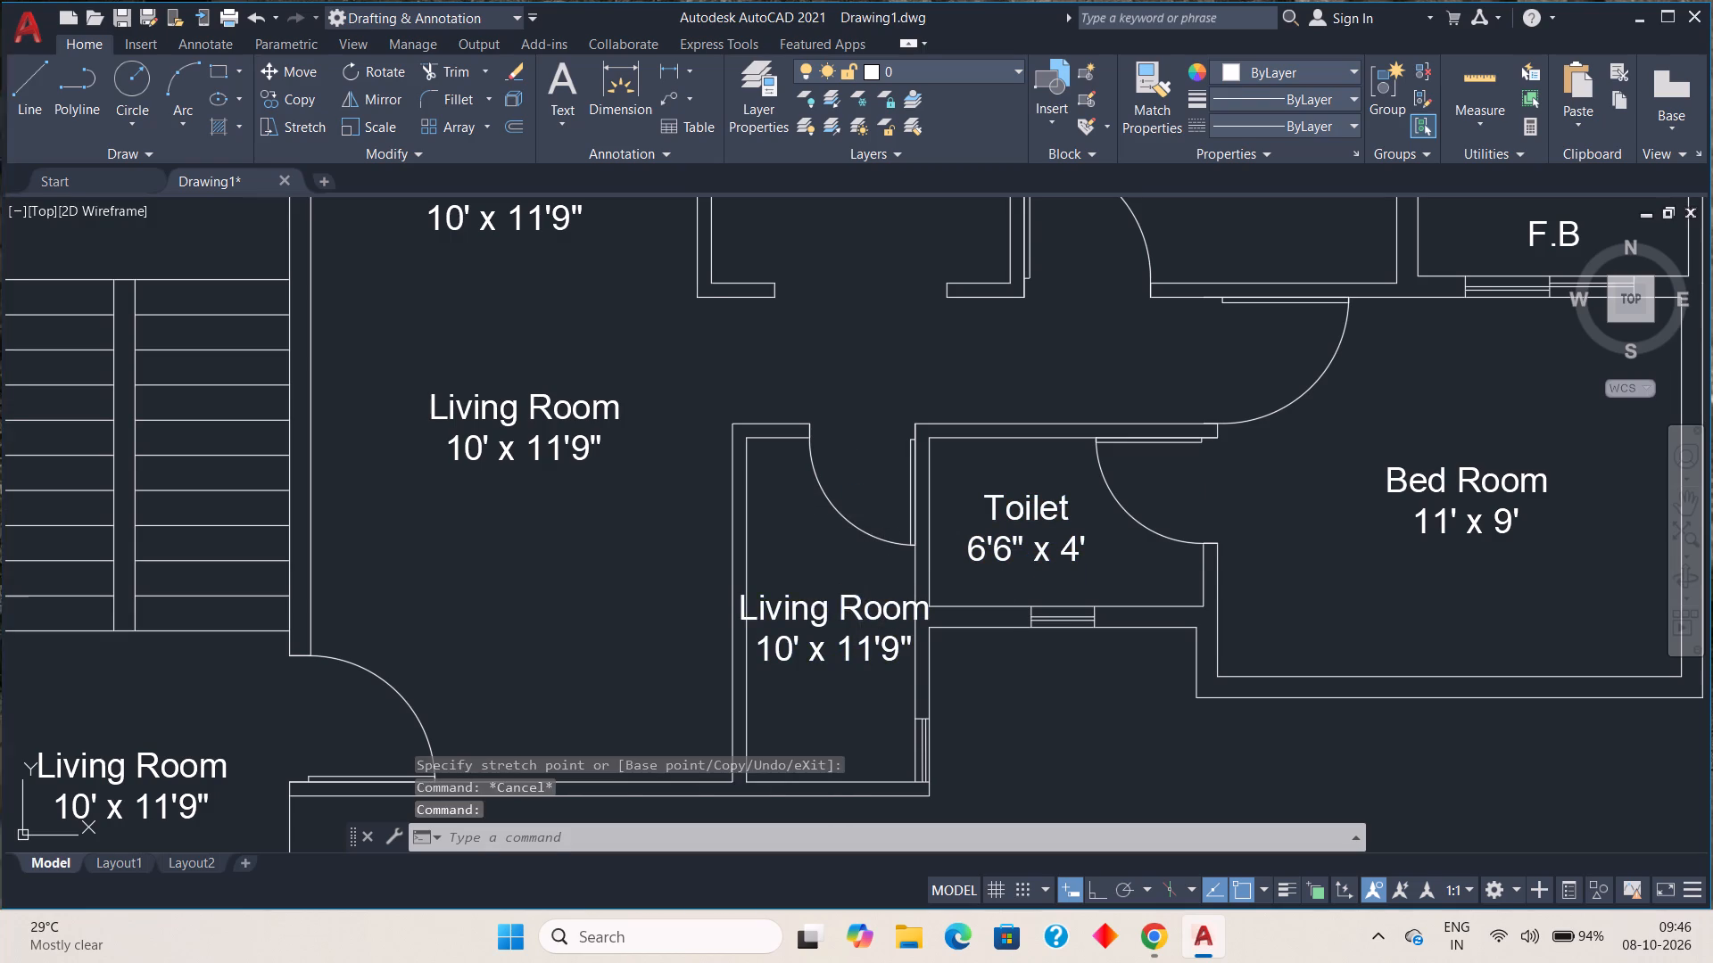
left_click(949, 615)
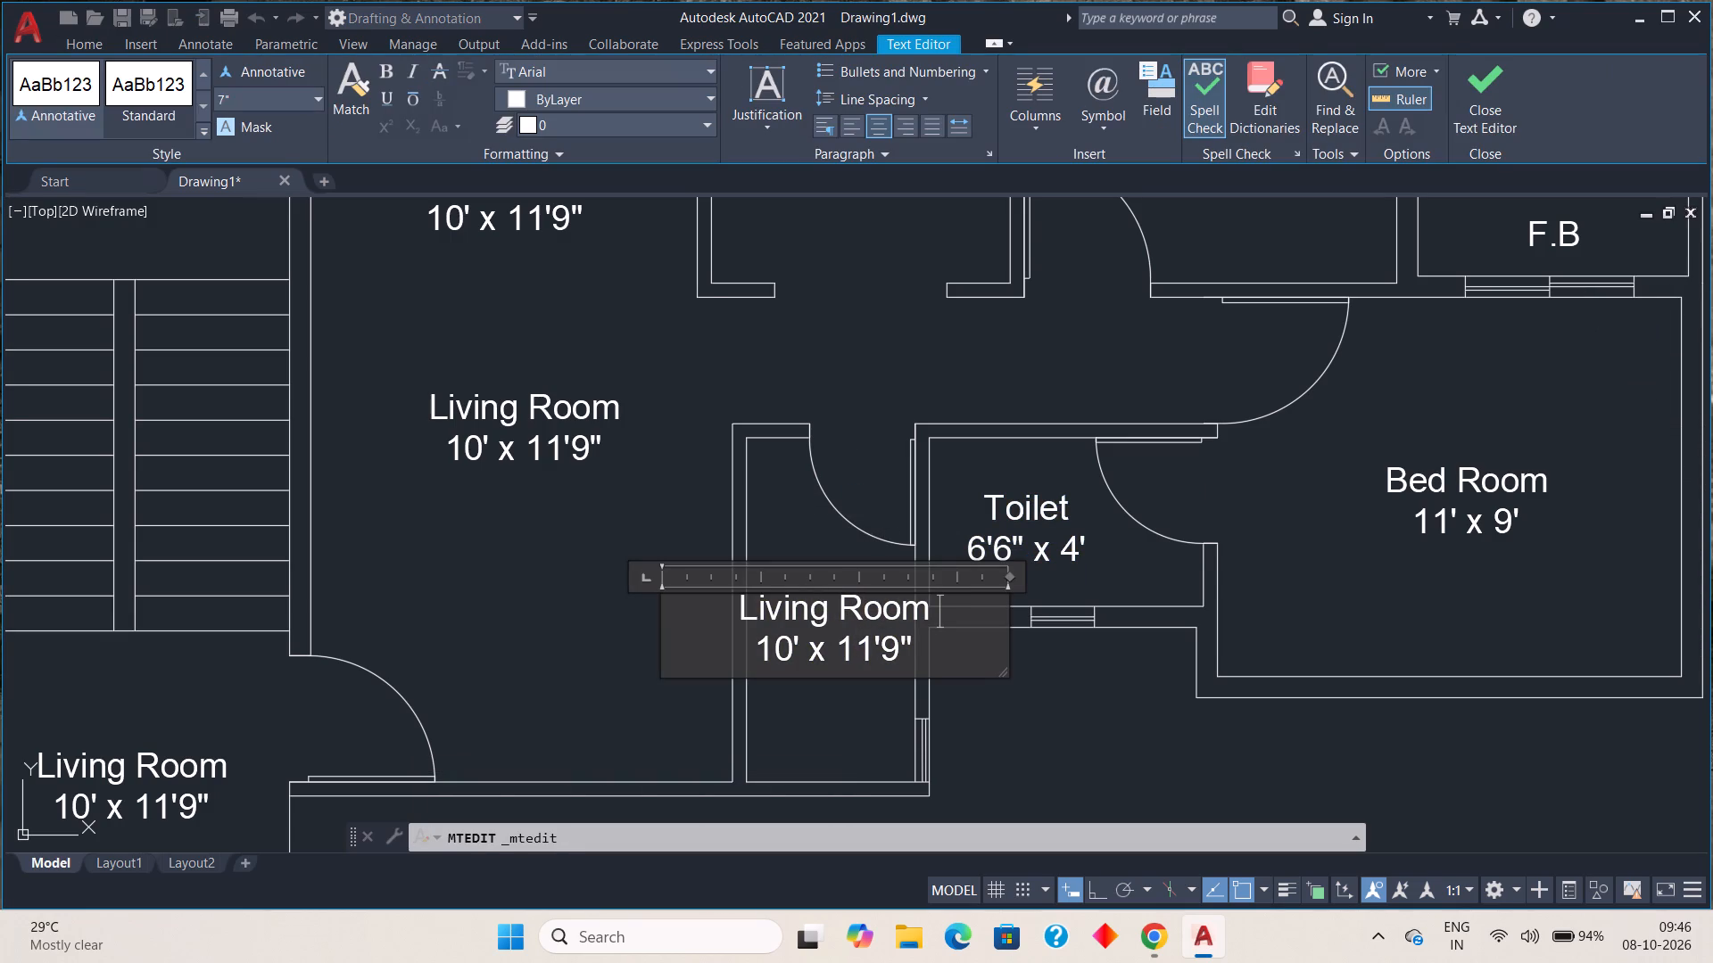
key("BackSpace")
key("BackSpace")
key("BackSpace")
key("BackSpace")
key("BackSpace")
key("BackSpace")
key("BackSpace")
key("BackSpace")
key("BackSpace")
key("BackSpace")
key("BackSpace")
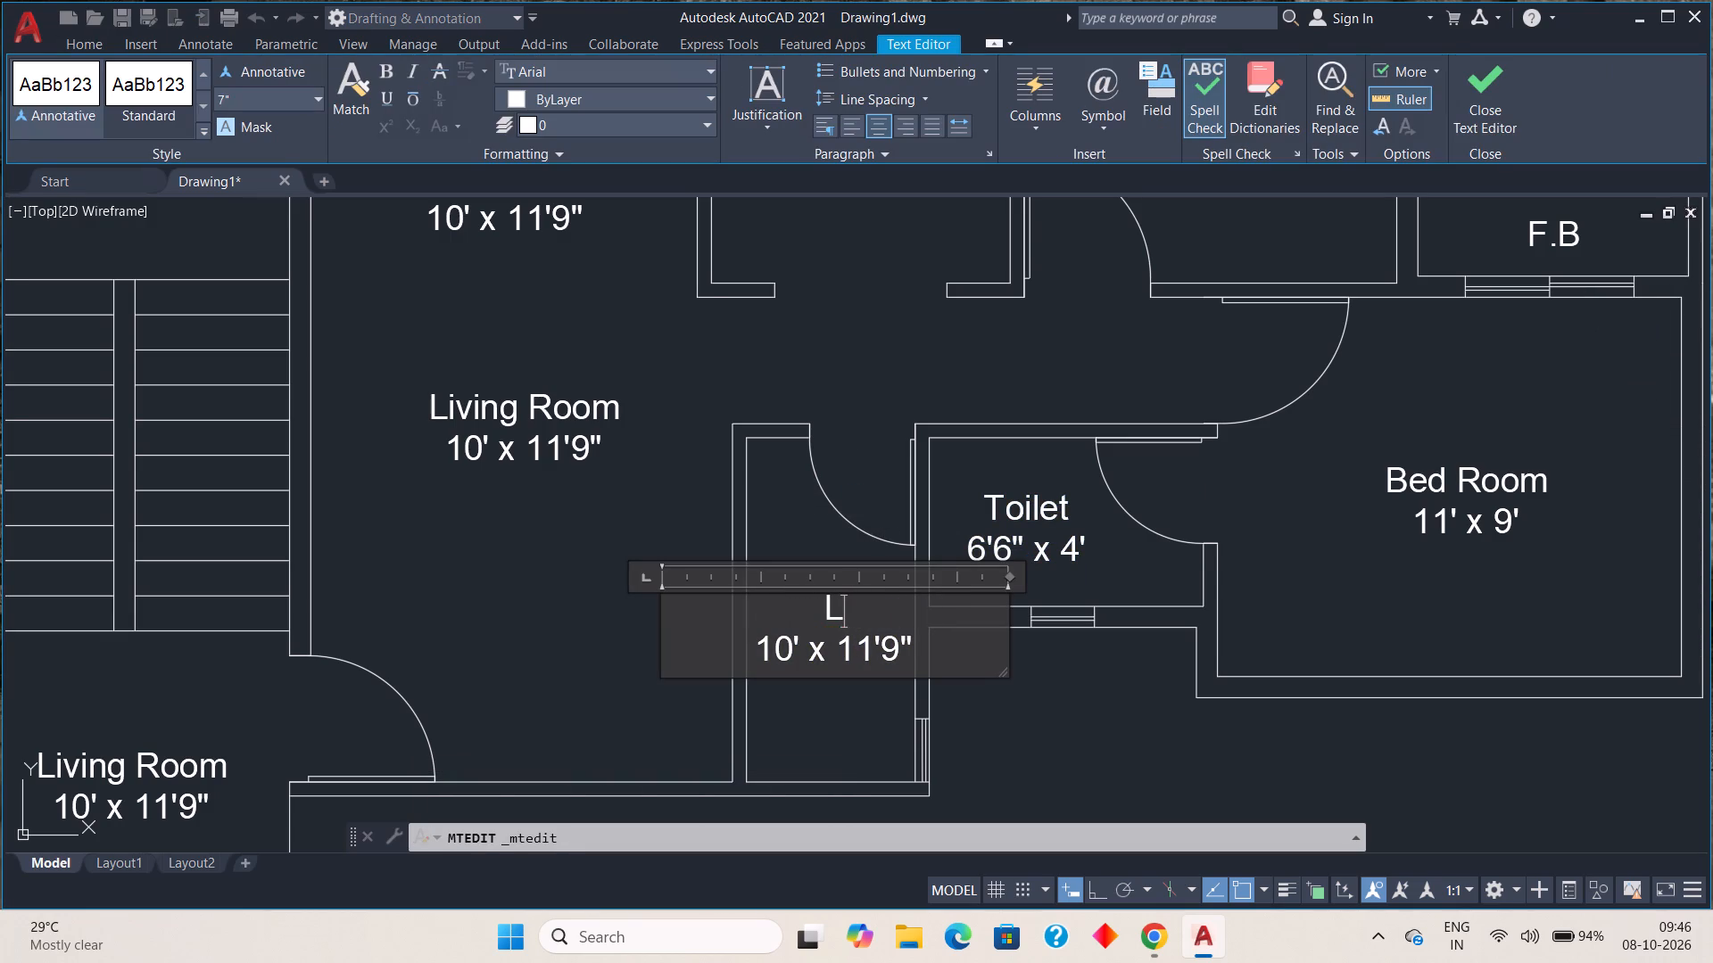
key("BackSpace")
key("t")
key("BackSpace")
type("oilet")
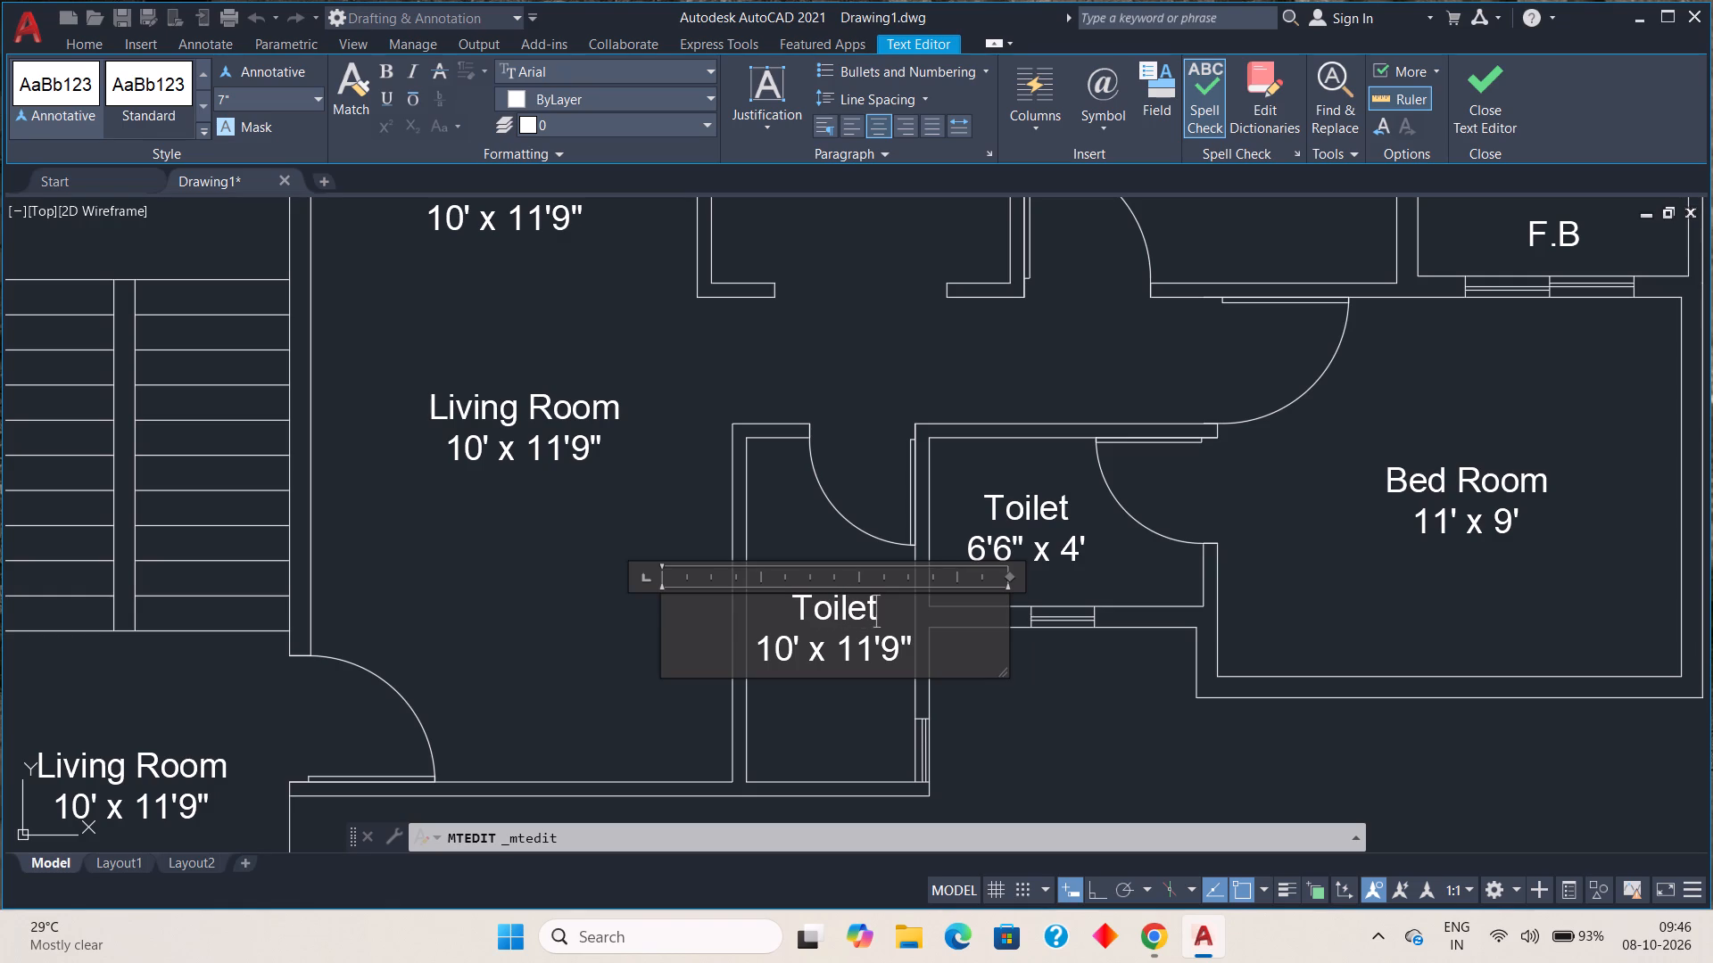
key("space")
Change the first dimension in the narrow room's Toilet label to 4'.
left_click(806, 645)
key("BackSpace")
key("BackSpace")
key("BackSpace")
key("BackSpace")
type("4'")
key("space")
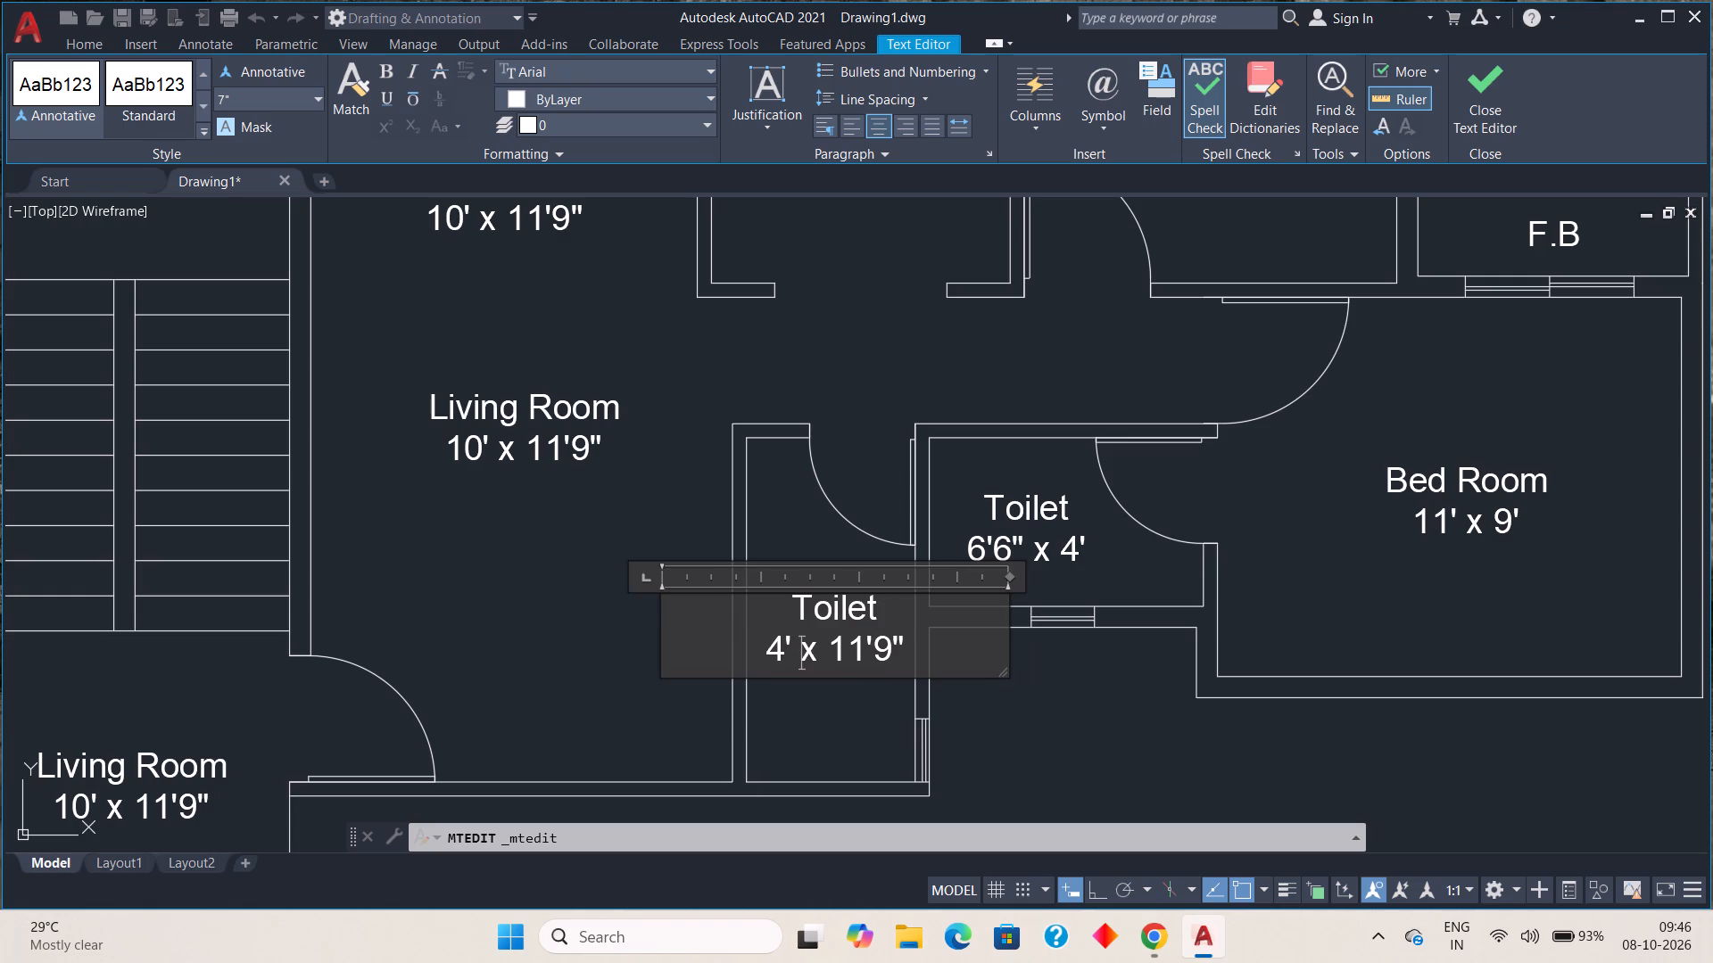
Change the second dimension in the narrow room's Toilet label to 8'2" and finish editing the label.
left_click(908, 661)
key("BackSpace")
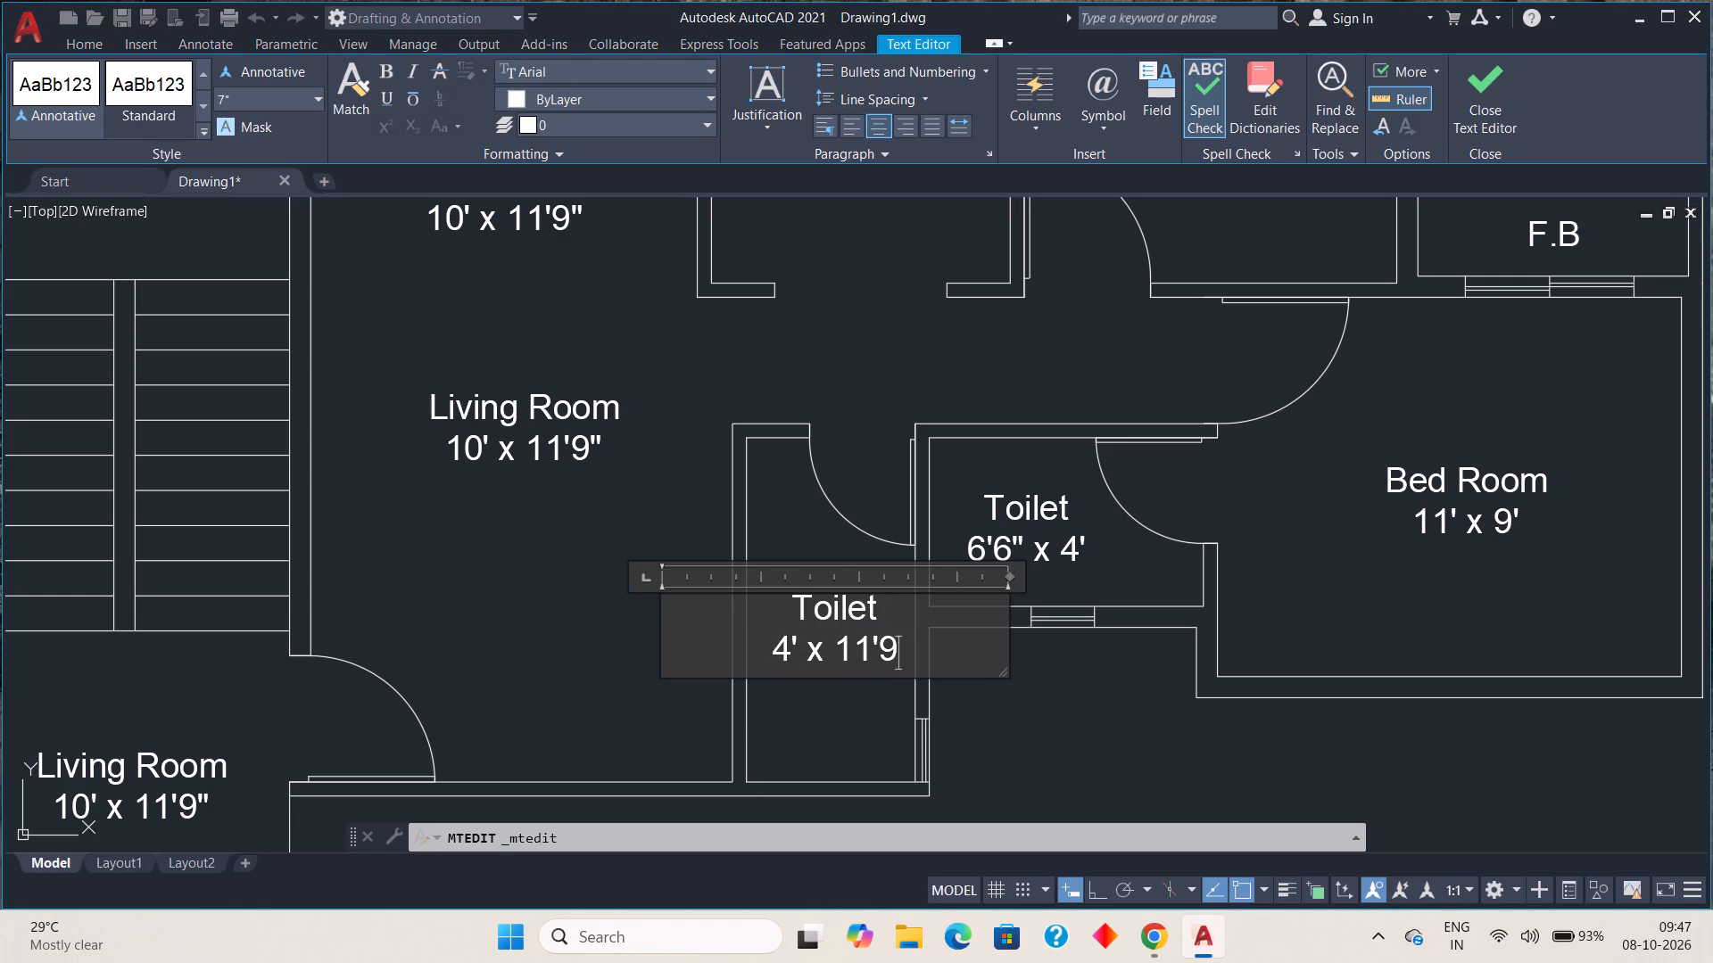
key("BackSpace")
key("BackSpace")
key("BackSpace")
key("BackSpace")
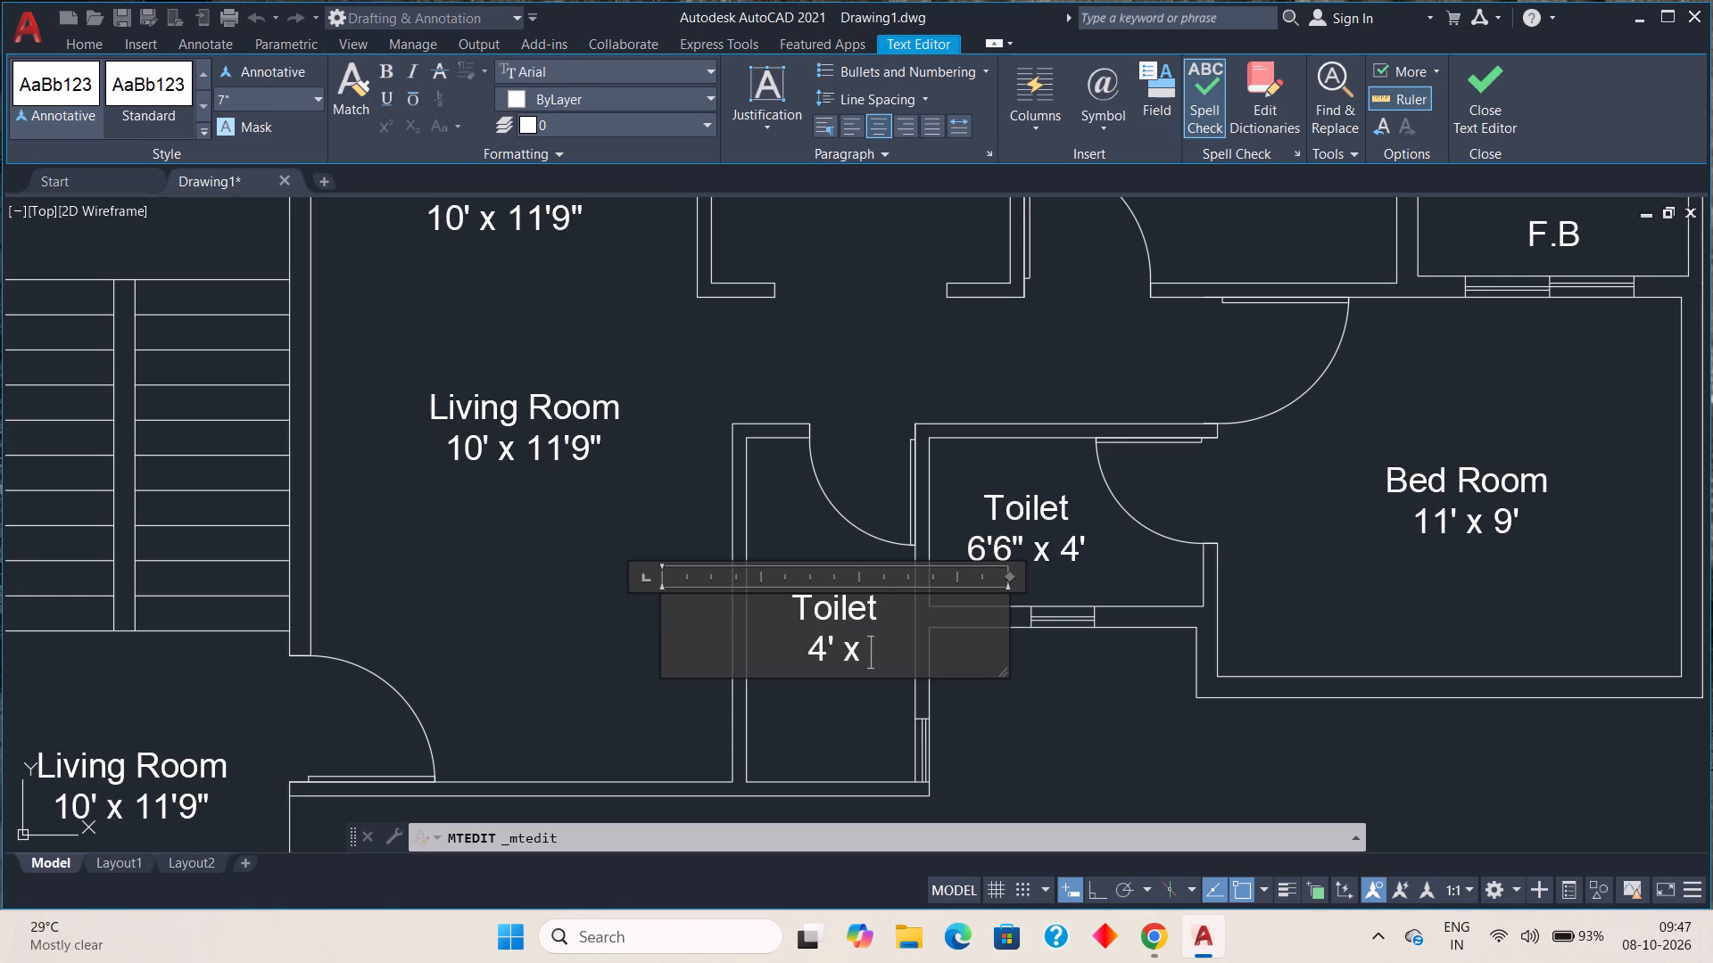
type("8'")
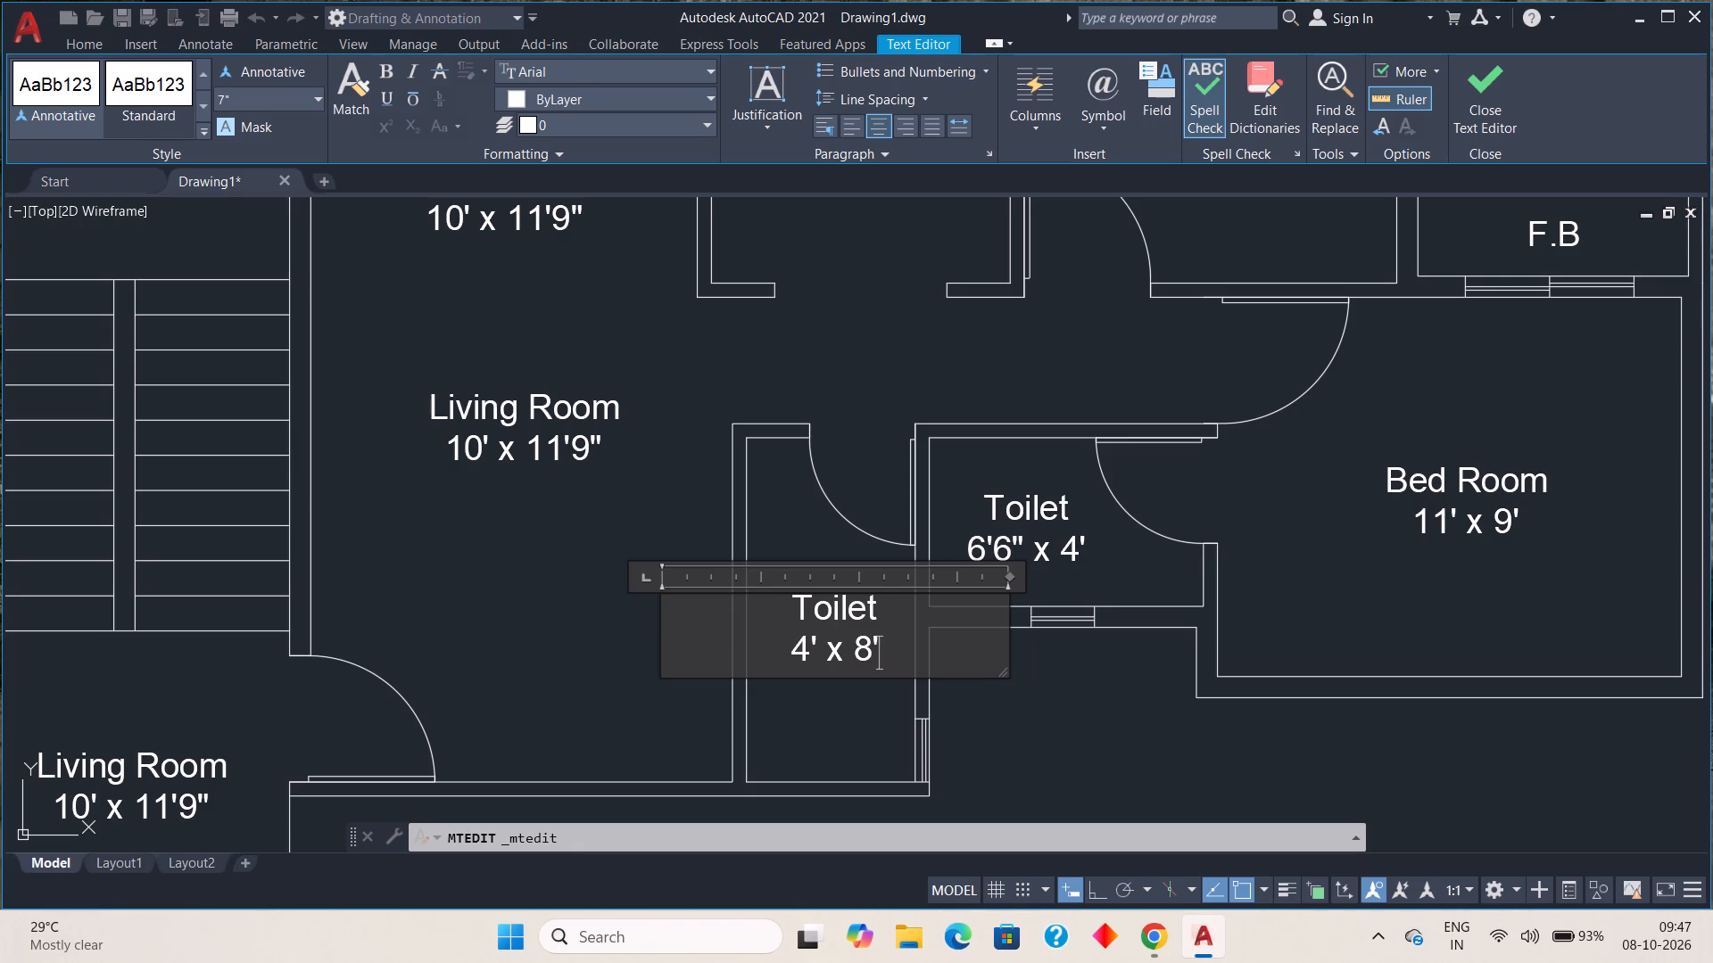
key("2")
key("shift+quotedbl")
key("Return")
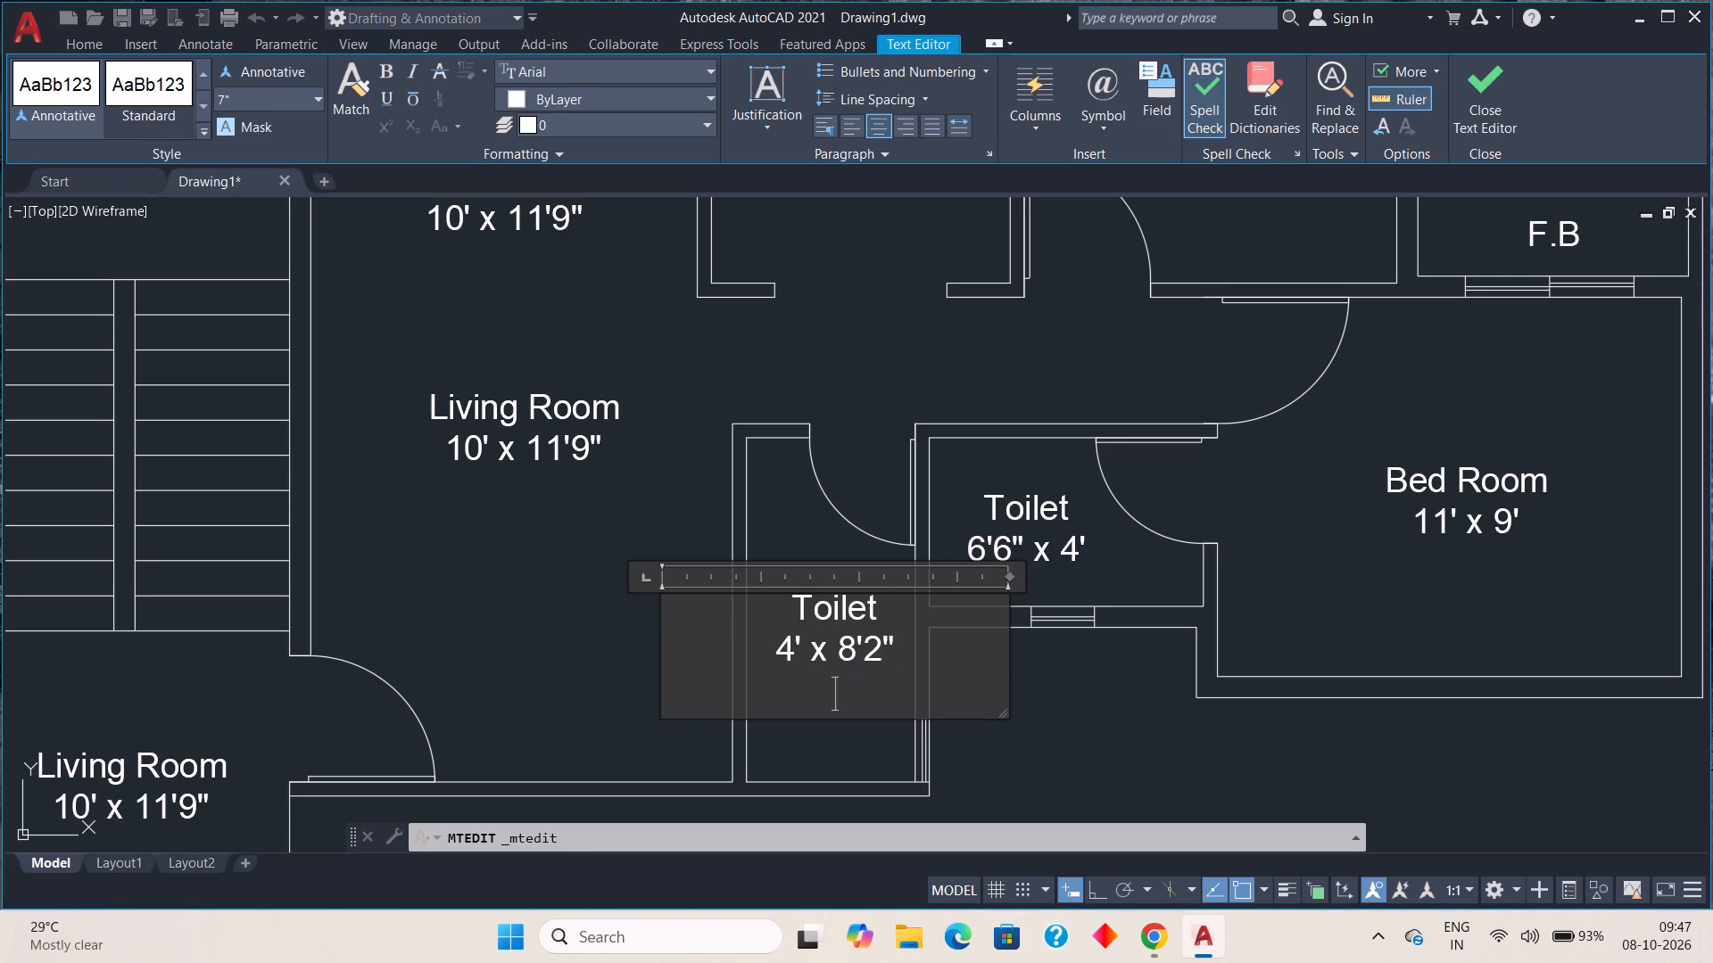
left_click(1077, 714)
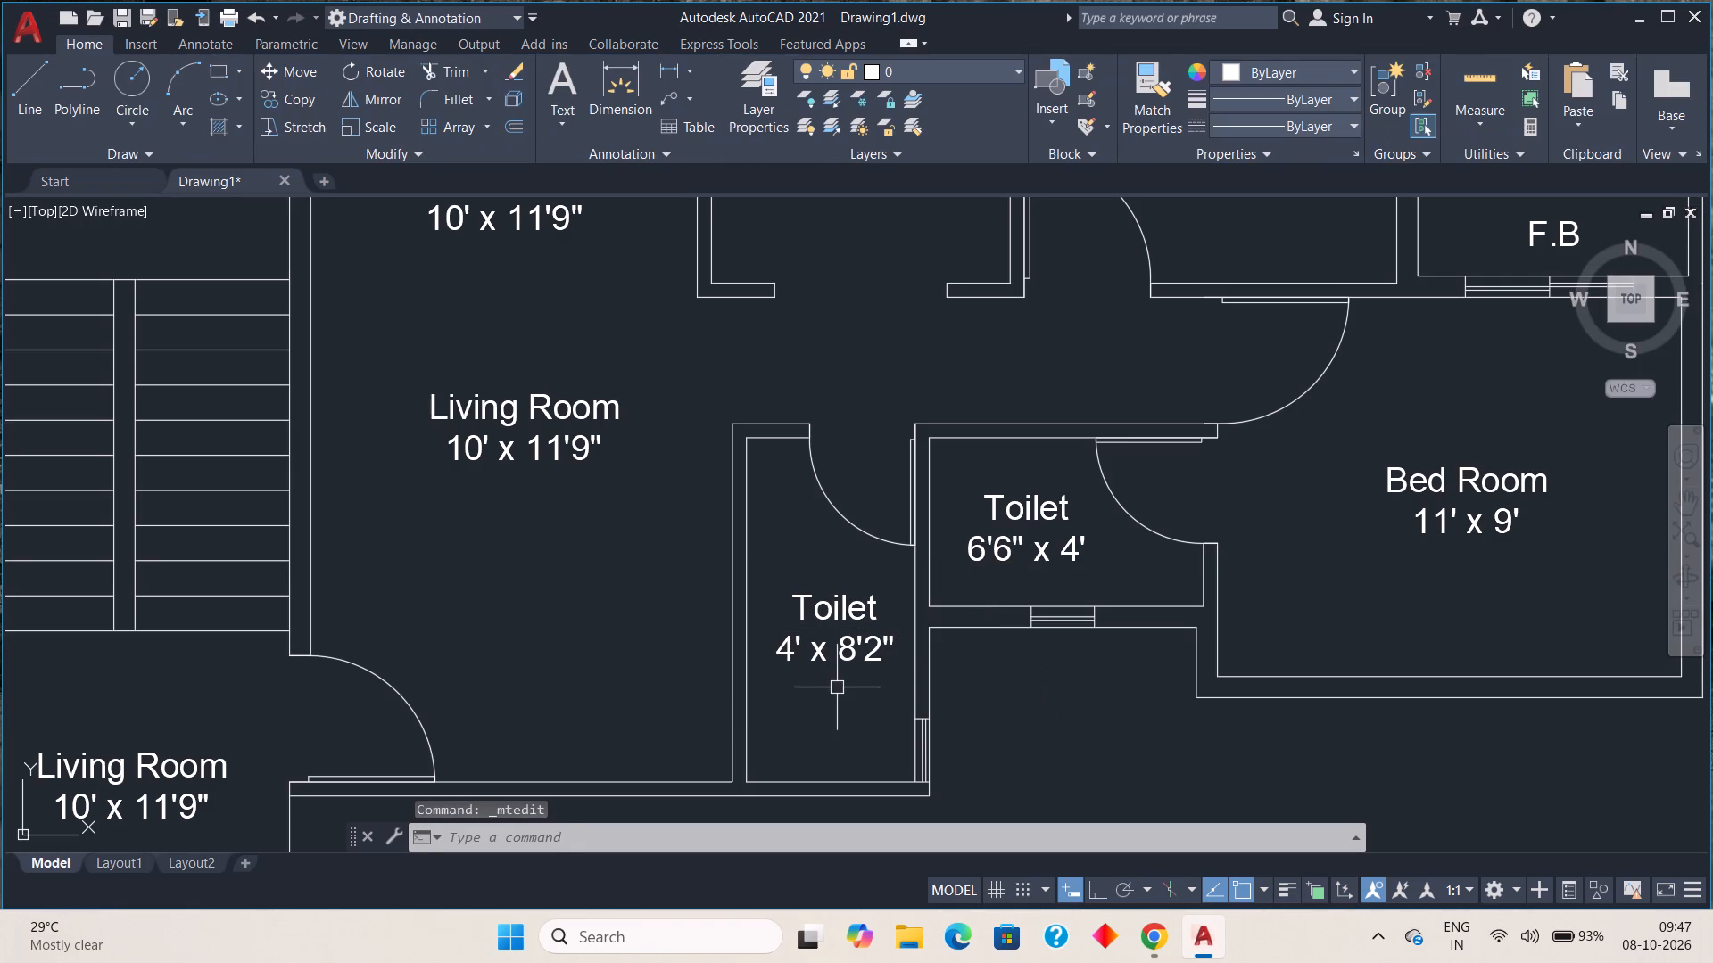
Change the room name to LOBBY, in capitals, in the label of the space just south of the staircase.
scroll(719, 592, "down", 1)
middle_click_drag(675, 571, 765, 618)
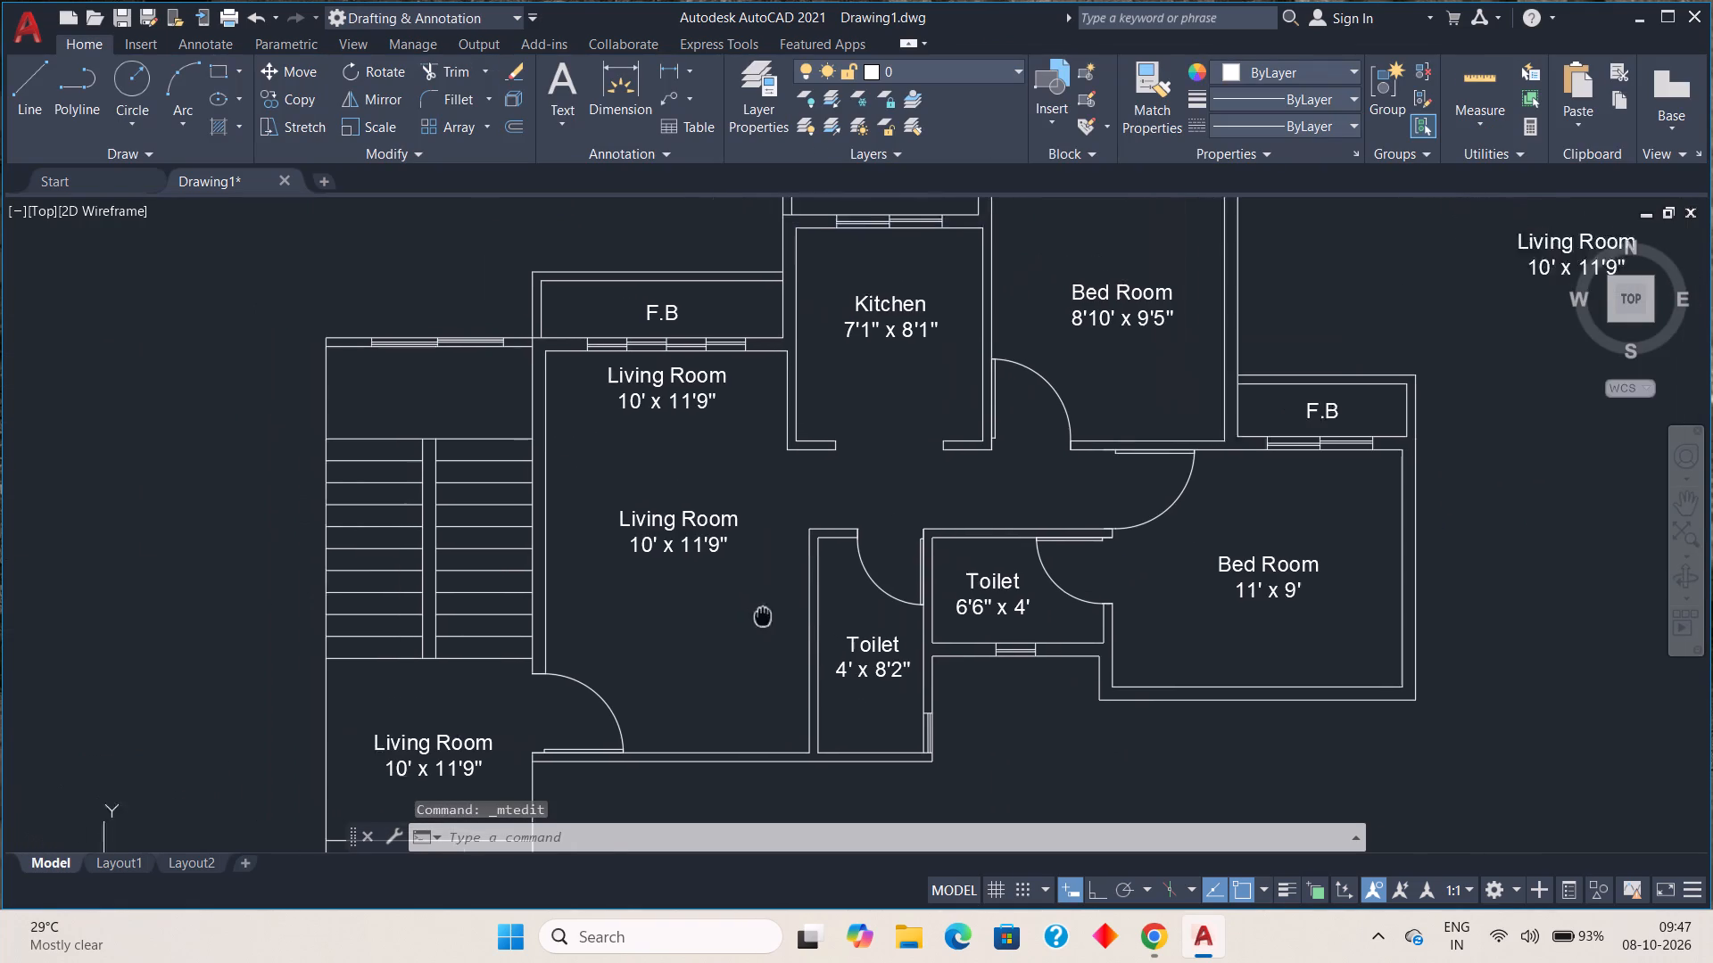
middle_click_drag(765, 618, 840, 671)
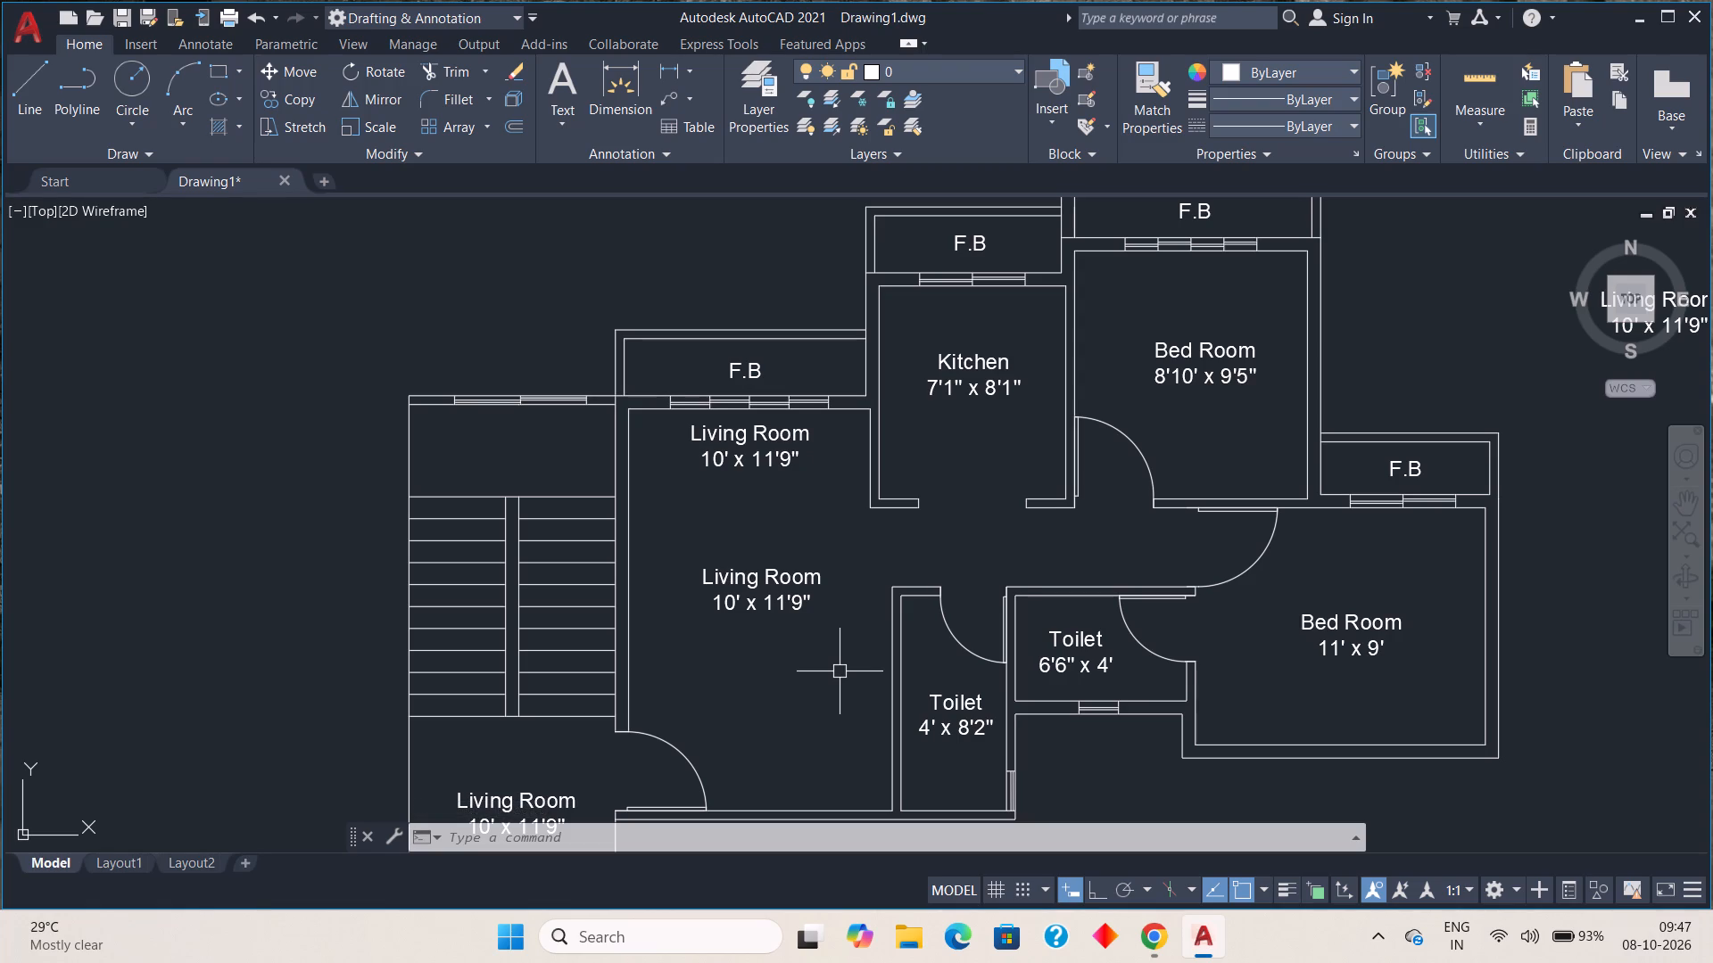
middle_click_drag(739, 706, 809, 361)
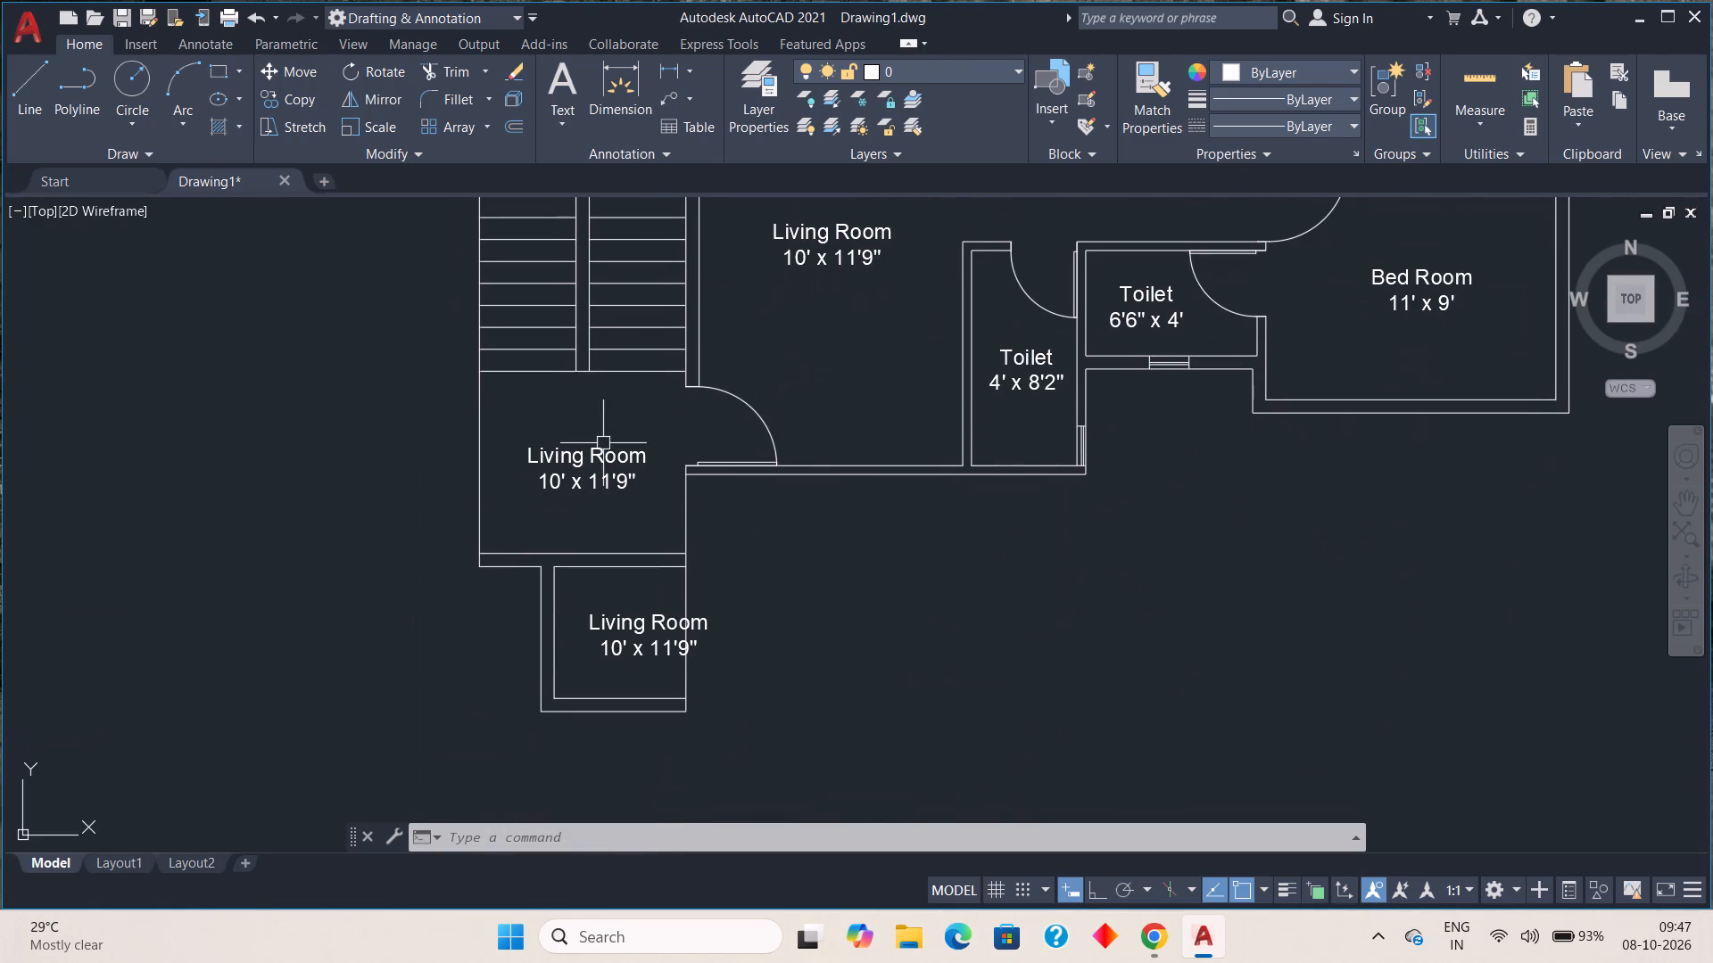
double_click(601, 450)
left_click(656, 454)
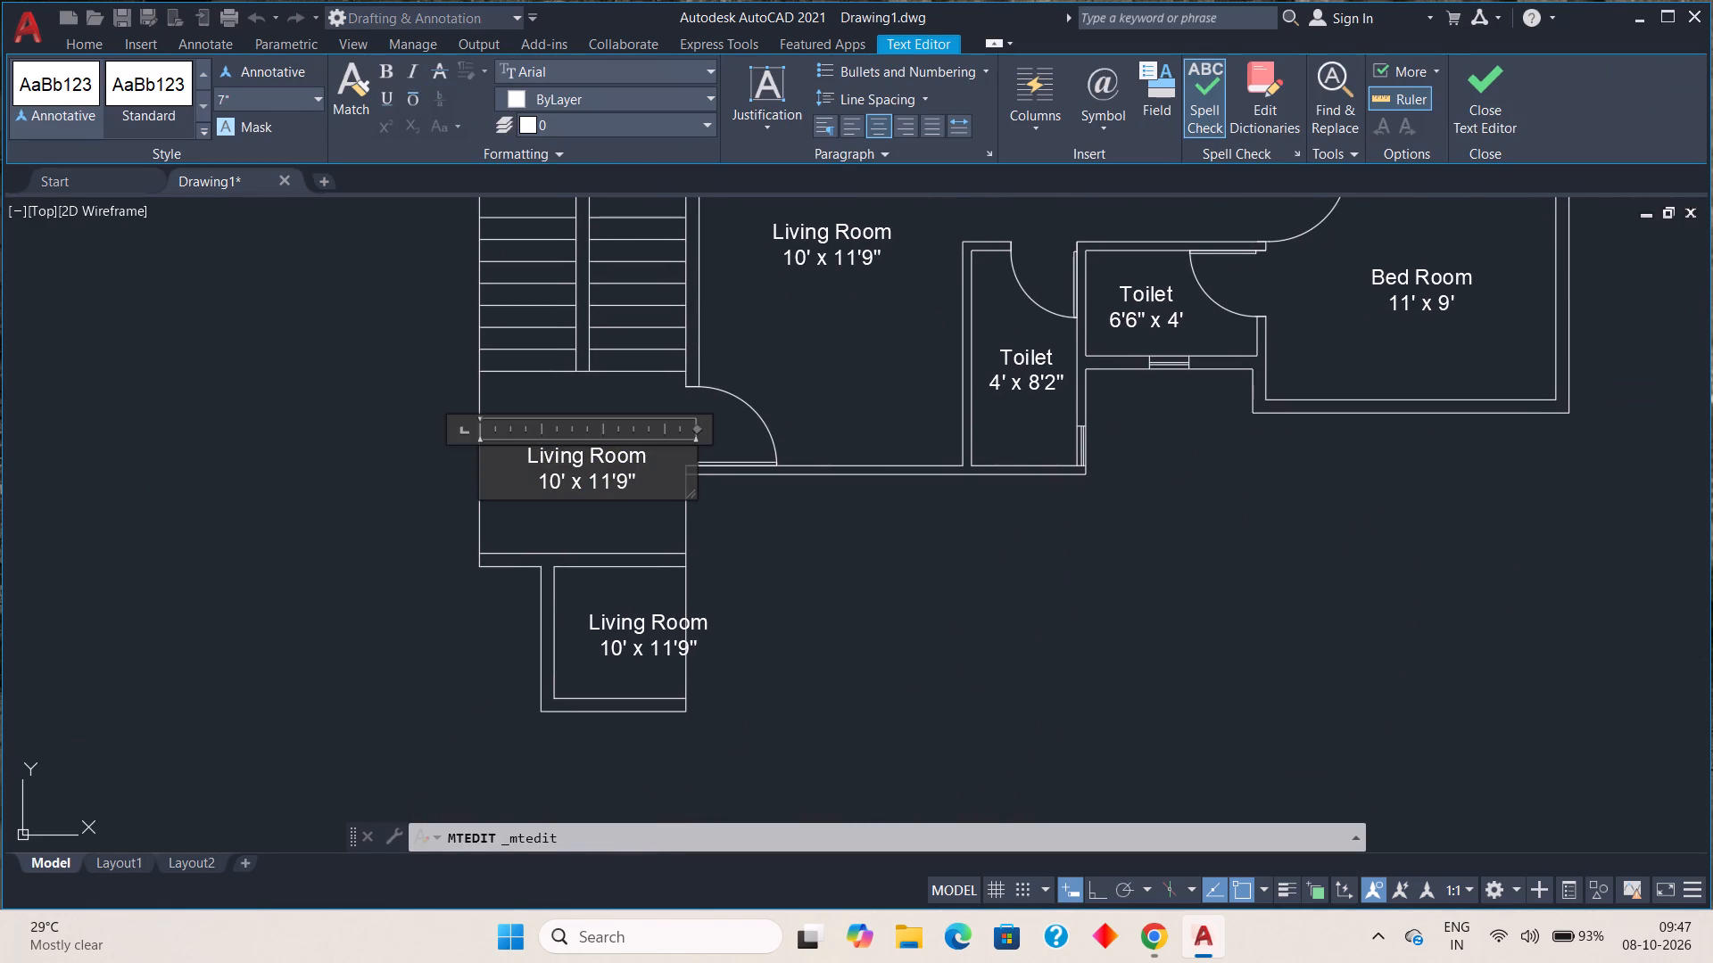
key("BackSpace")
key("BackSpace")
key("BackSpace")
key("BackSpace")
key("BackSpace")
key("BackSpace")
key("BackSpace")
key("BackSpace")
key("BackSpace")
key("BackSpace")
key("BackSpace")
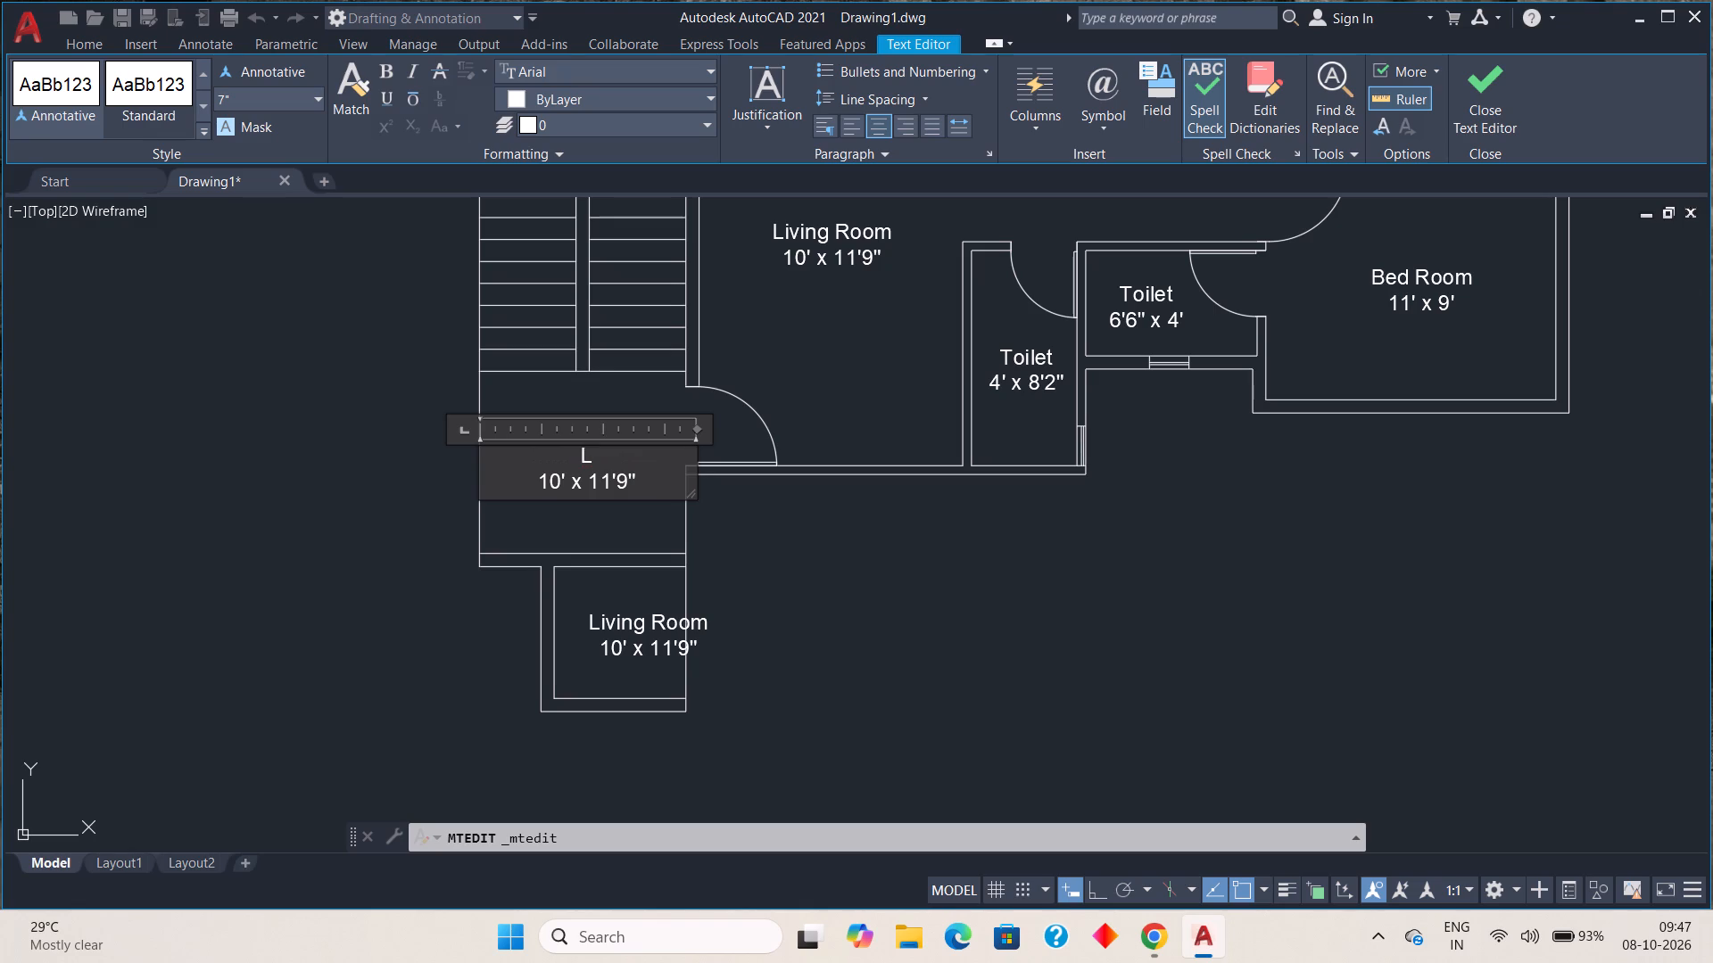
key("BackSpace")
key("l")
key("o")
type("bby")
key("space")
key("BackSpace")
key("BackSpace")
key("BackSpace")
key("BackSpace")
key("BackSpace")
type("OBBY")
key("space")
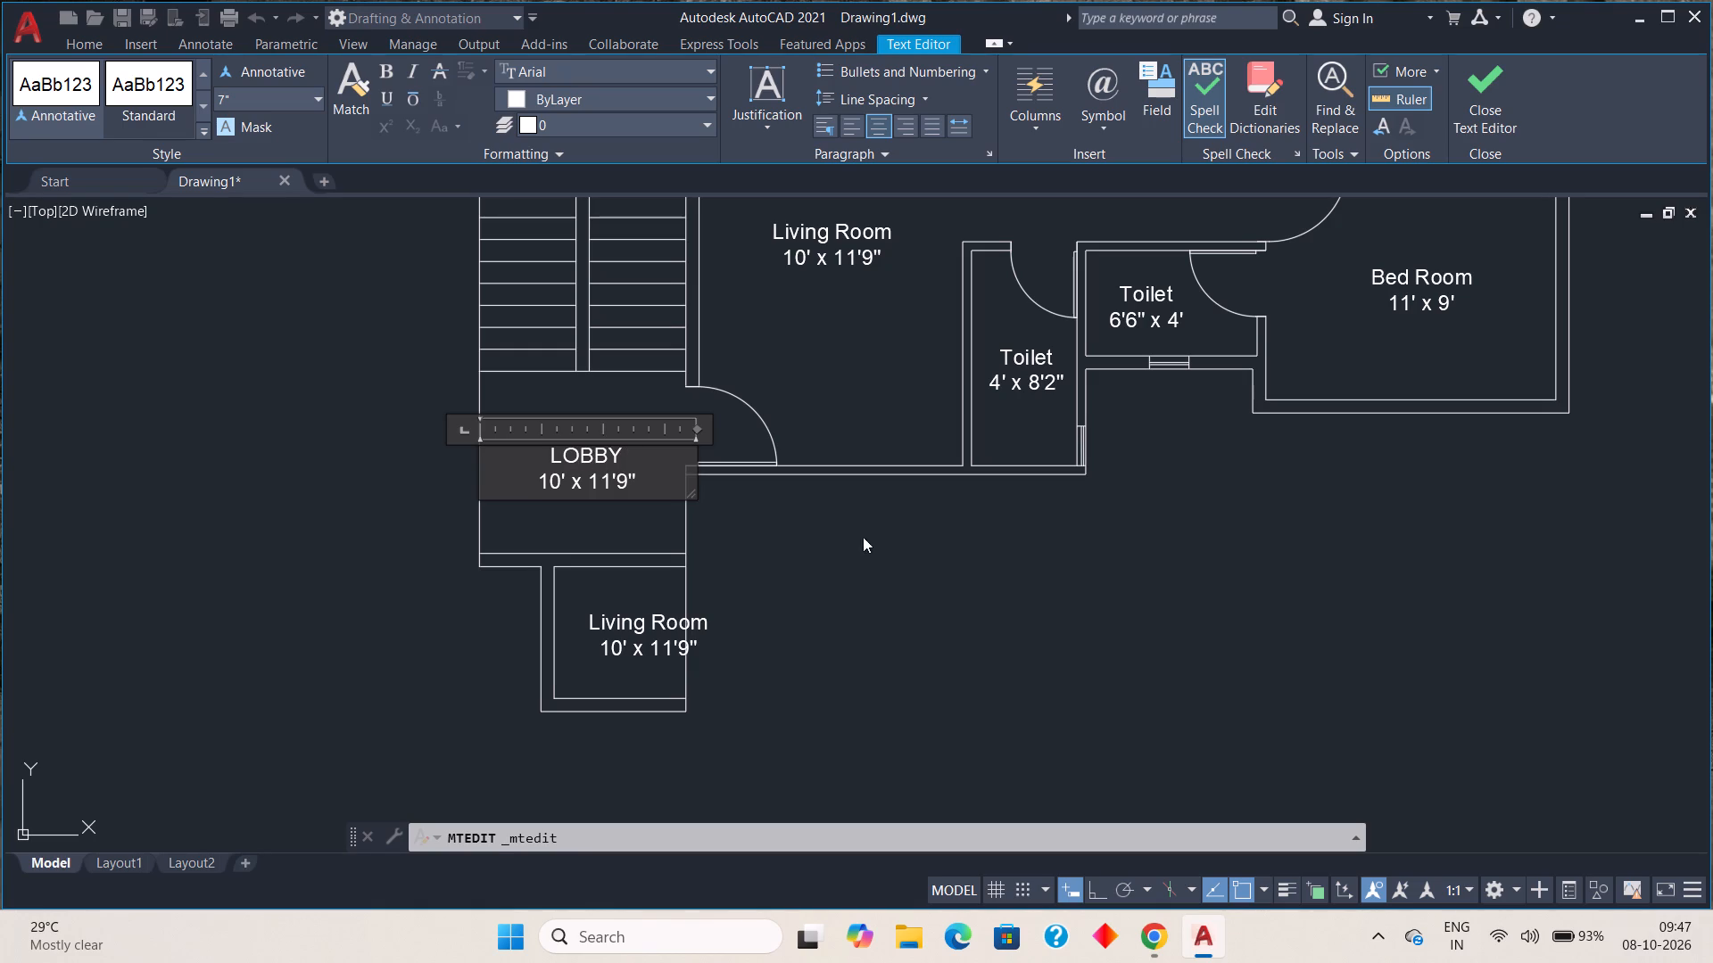
Replace the size line in the LOBBY label with 7'10" X 6'11" and finish editing the label.
left_click(644, 471)
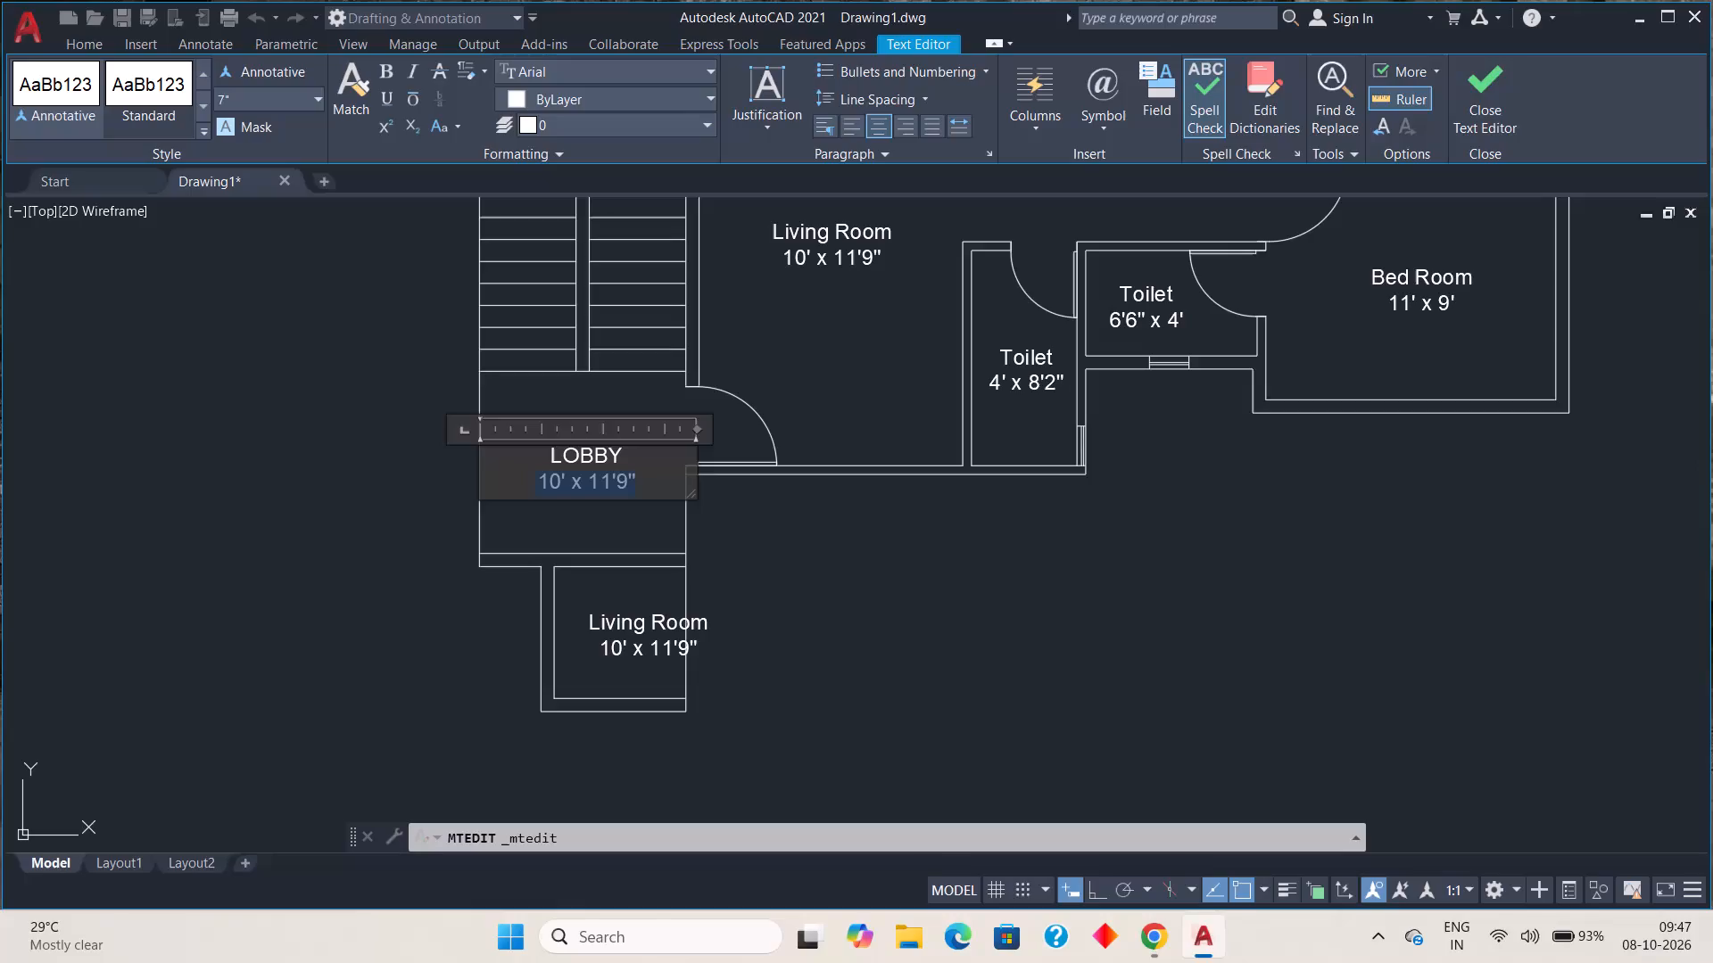
key("7")
type("'10")
key("shift+quotedbl")
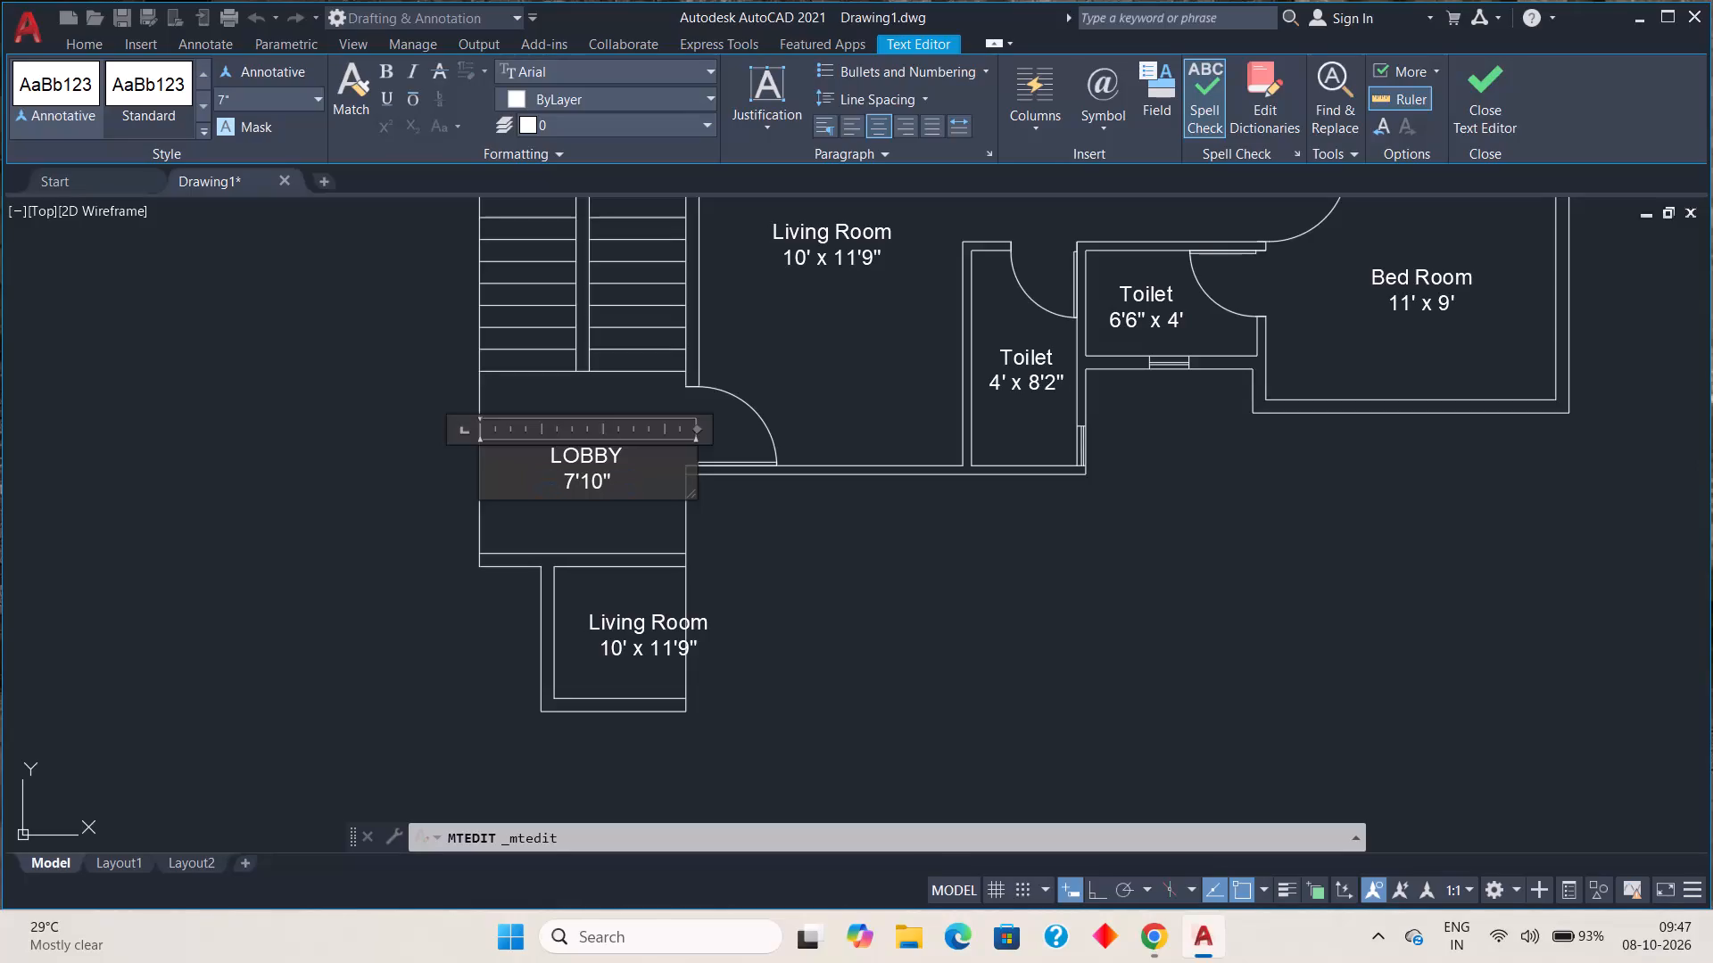
key("space")
type("X")
key("space")
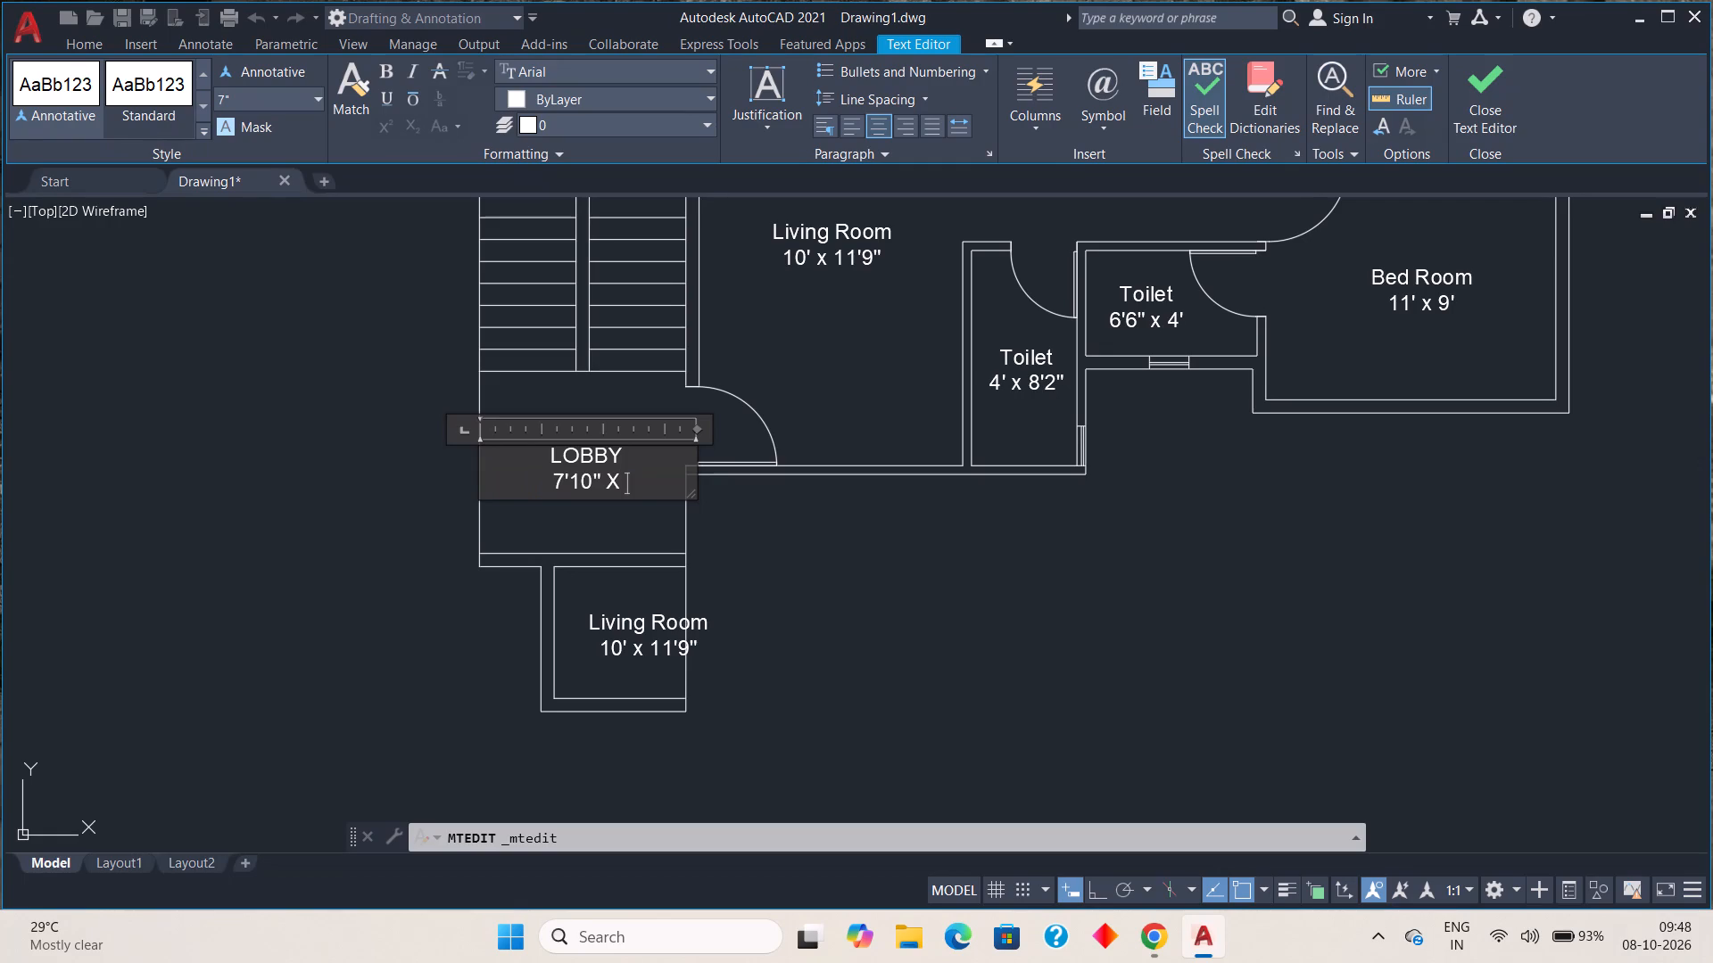
key("6")
type("'11")
key("shift+quotedbl")
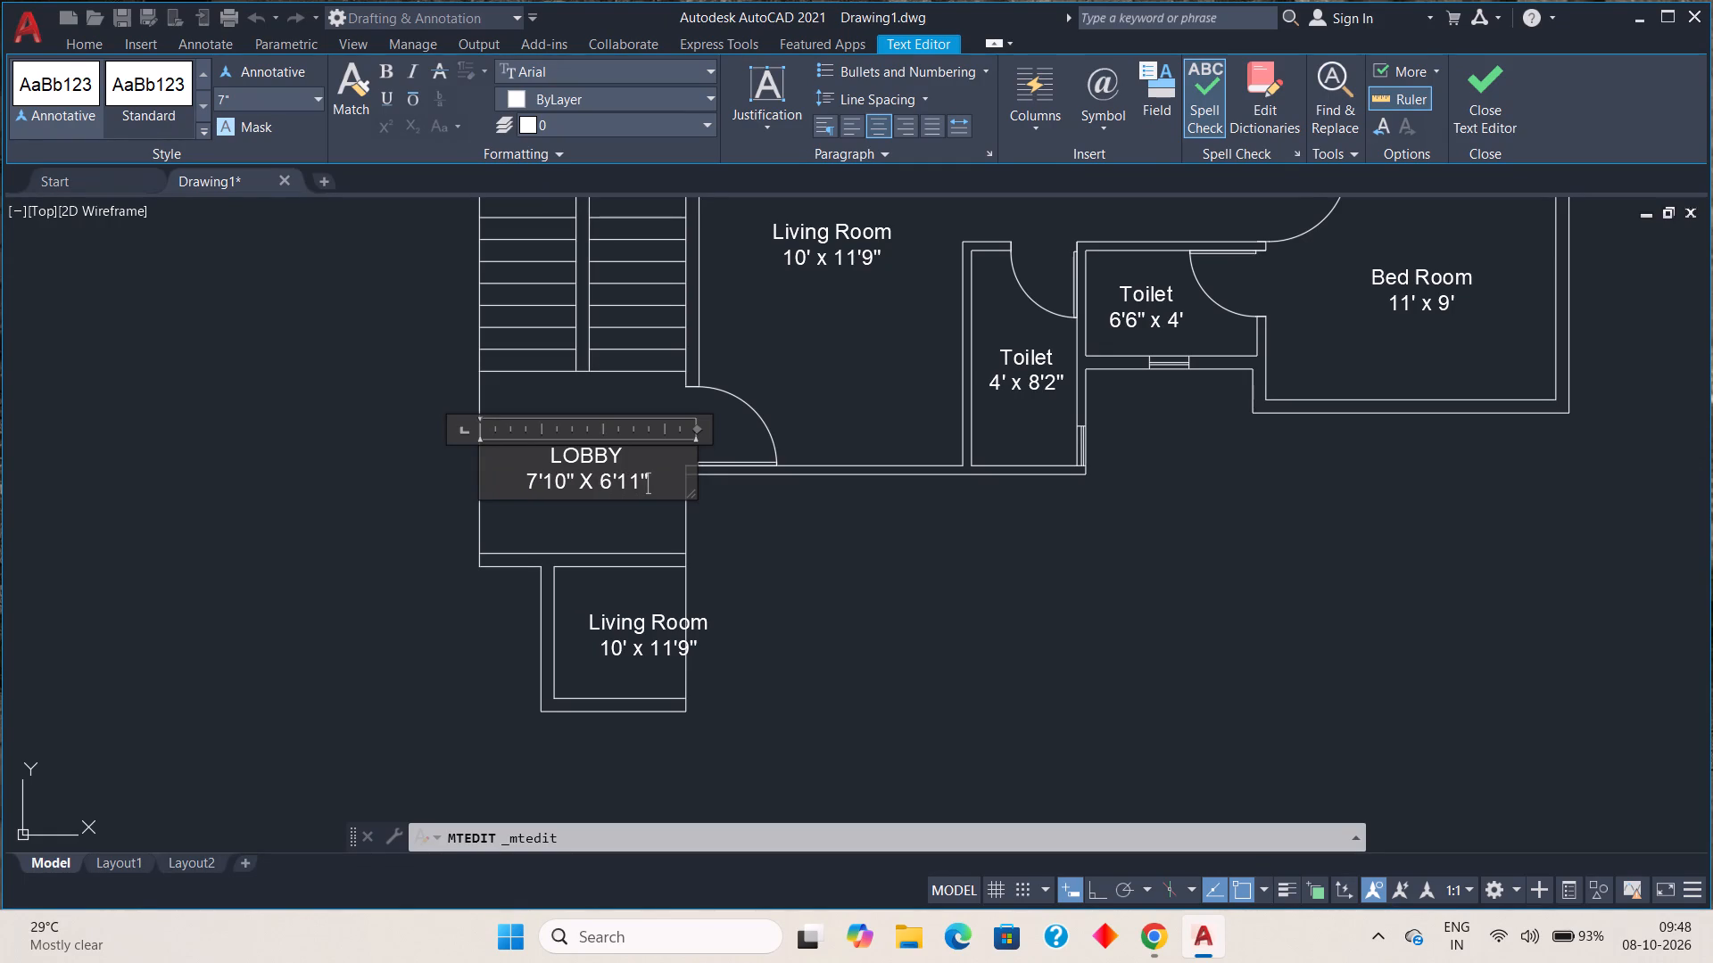
left_click(787, 564)
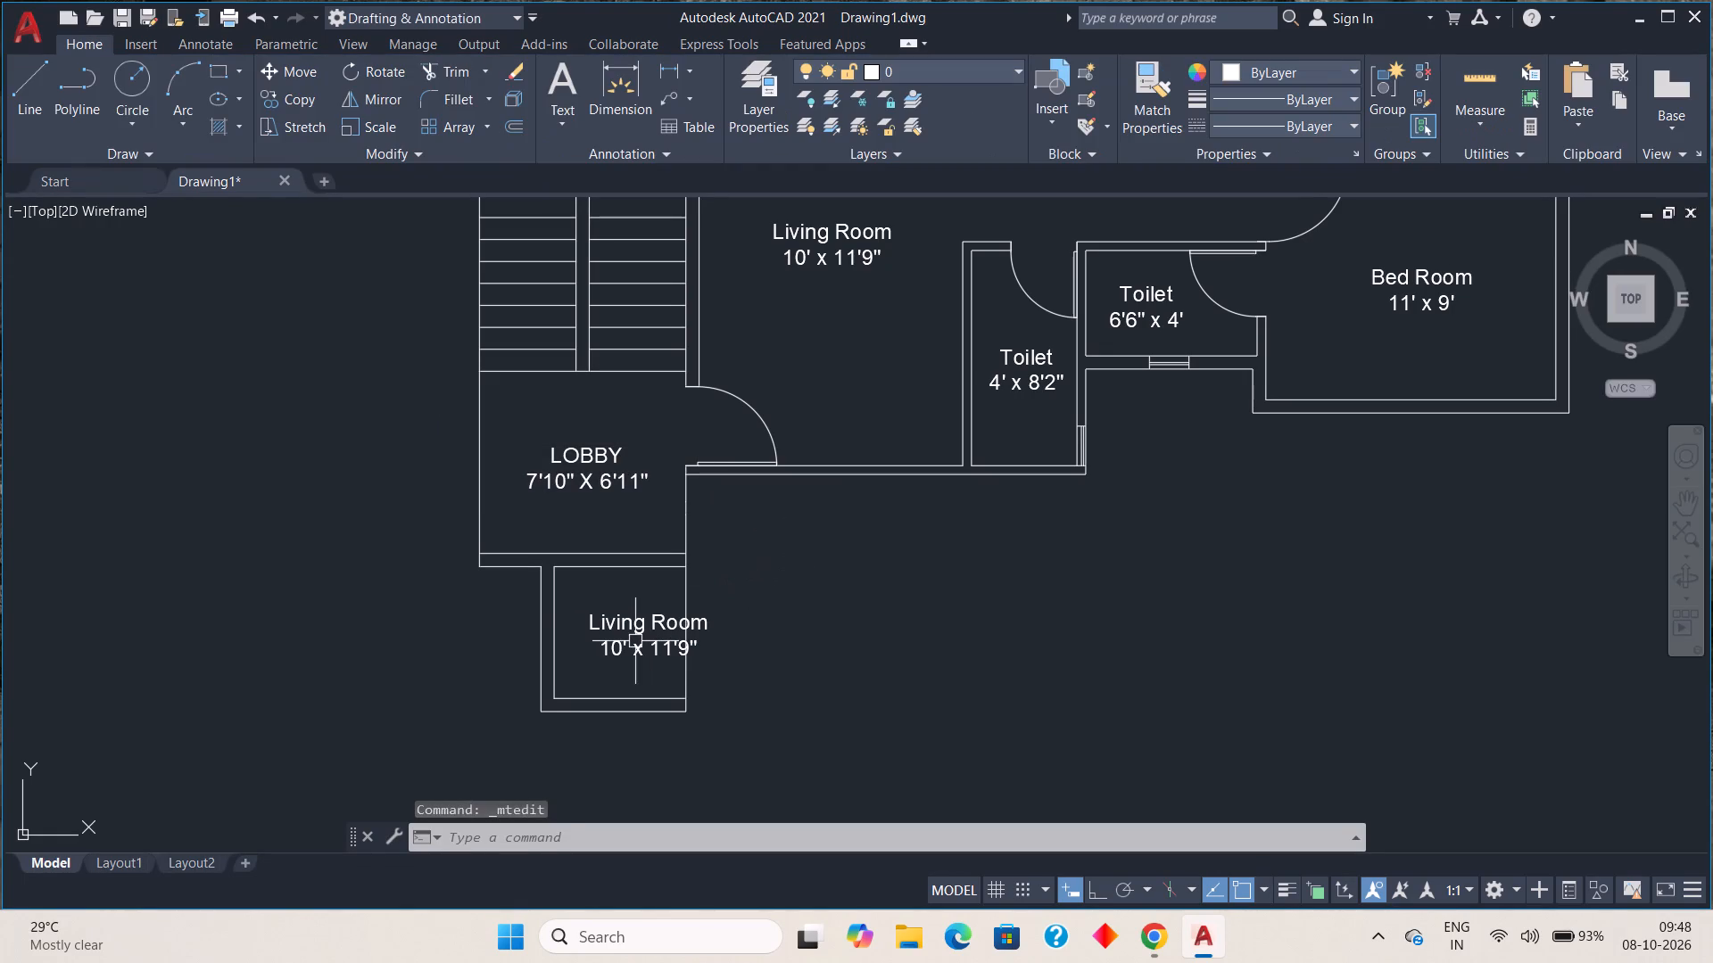
Delete the room name from the Living Room label in the small room south of the LOBBY.
double_click(635, 641)
left_click(722, 621)
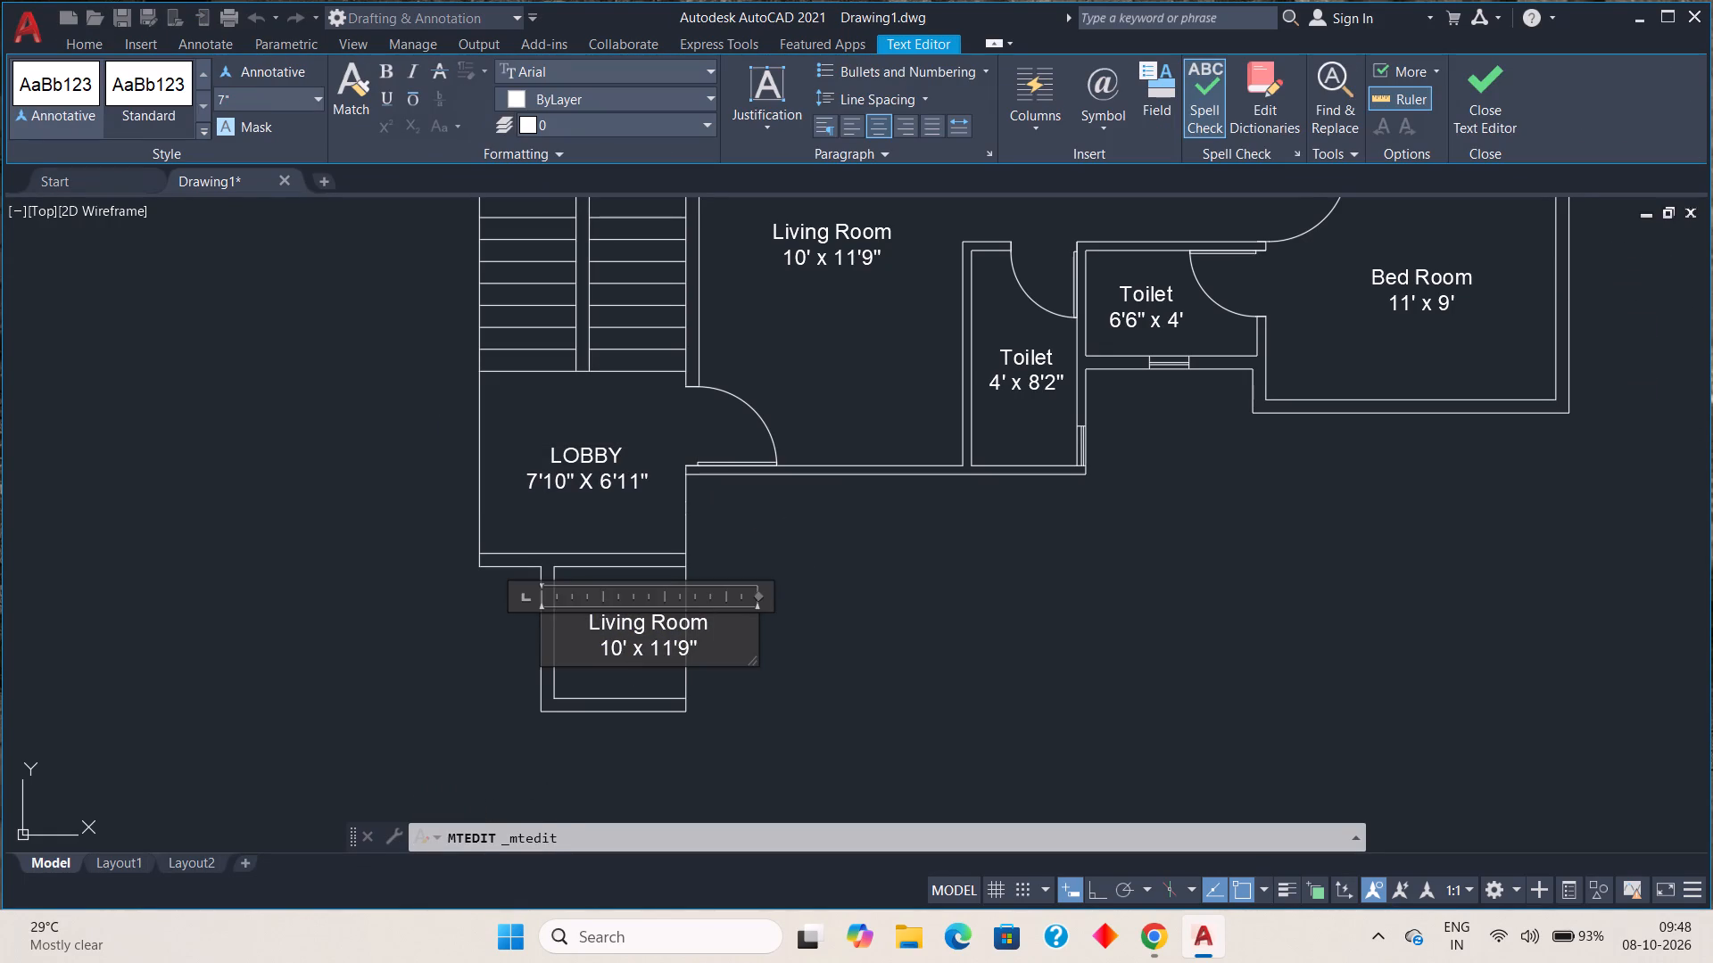
key("BackSpace")
key("BackSpace")
key("BackSpace")
key("BackSpace")
key("BackSpace")
key("BackSpace")
key("BackSpace")
key("BackSpace")
key("BackSpace")
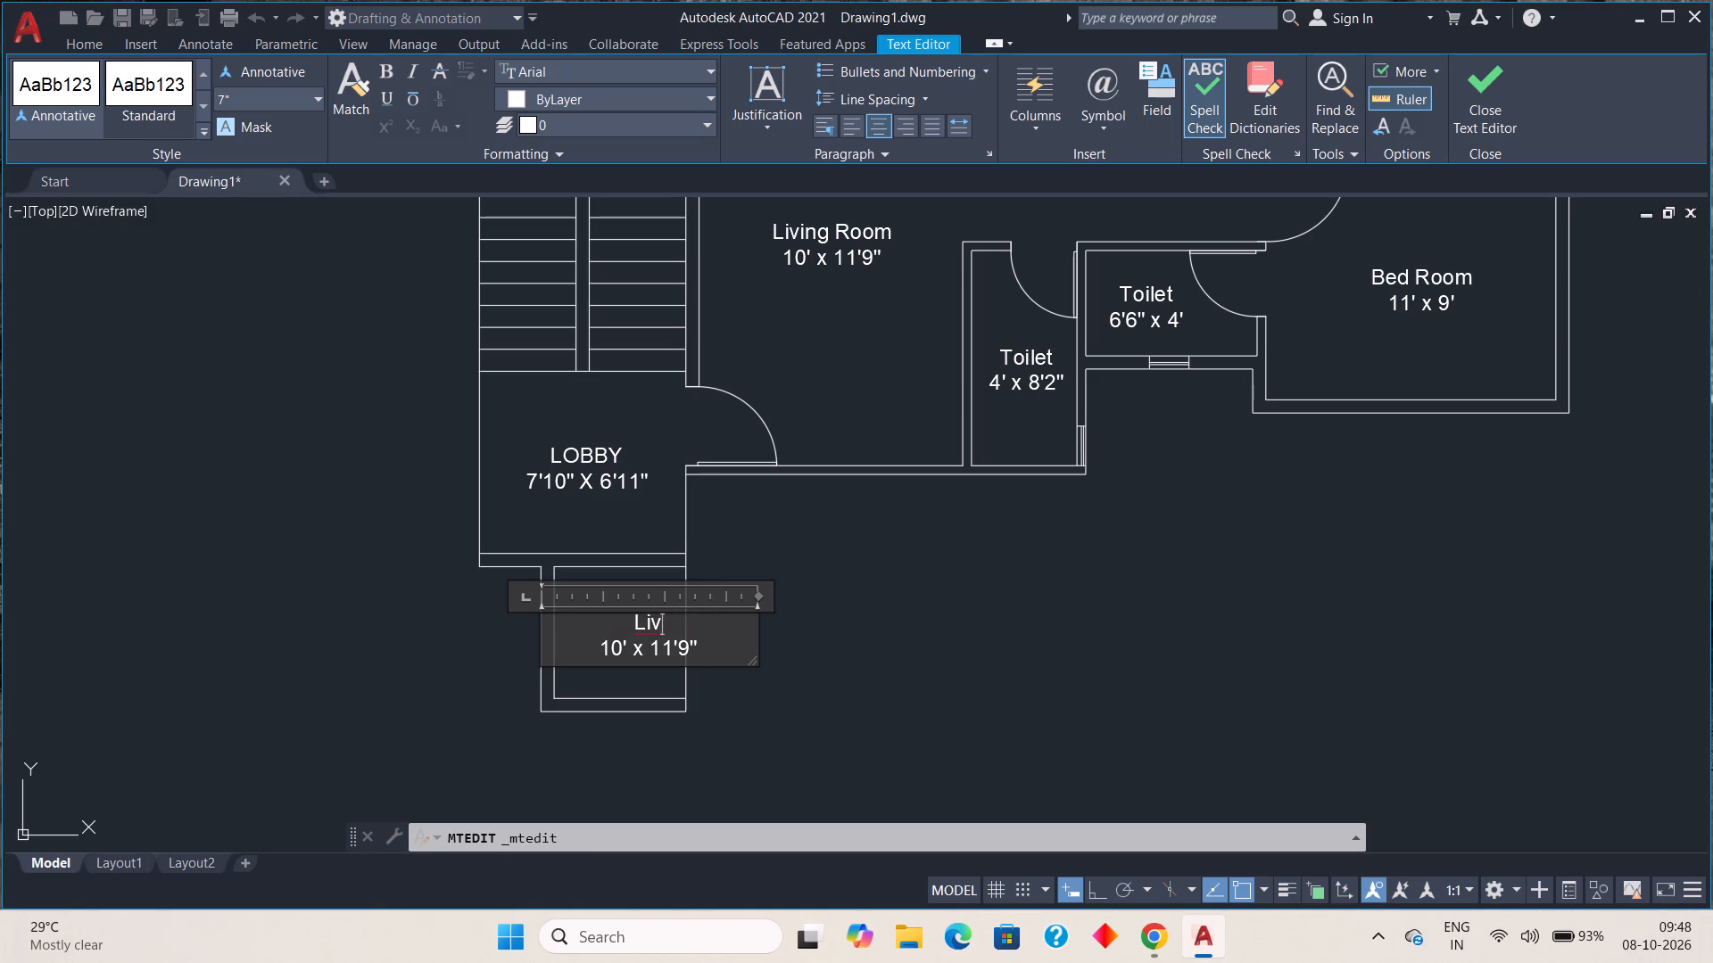
key("BackSpace")
key("BackSpace")
key("BackSpace")
Replace the size line in the label of the small room south of the LOBBY with 5 X 5' and finish editing.
left_click(710, 656)
key("BackSpace")
key("BackSpace")
key("BackSpace")
key("BackSpace")
key("BackSpace")
key("BackSpace")
key("BackSpace")
key("BackSpace")
key("BackSpace")
key("BackSpace")
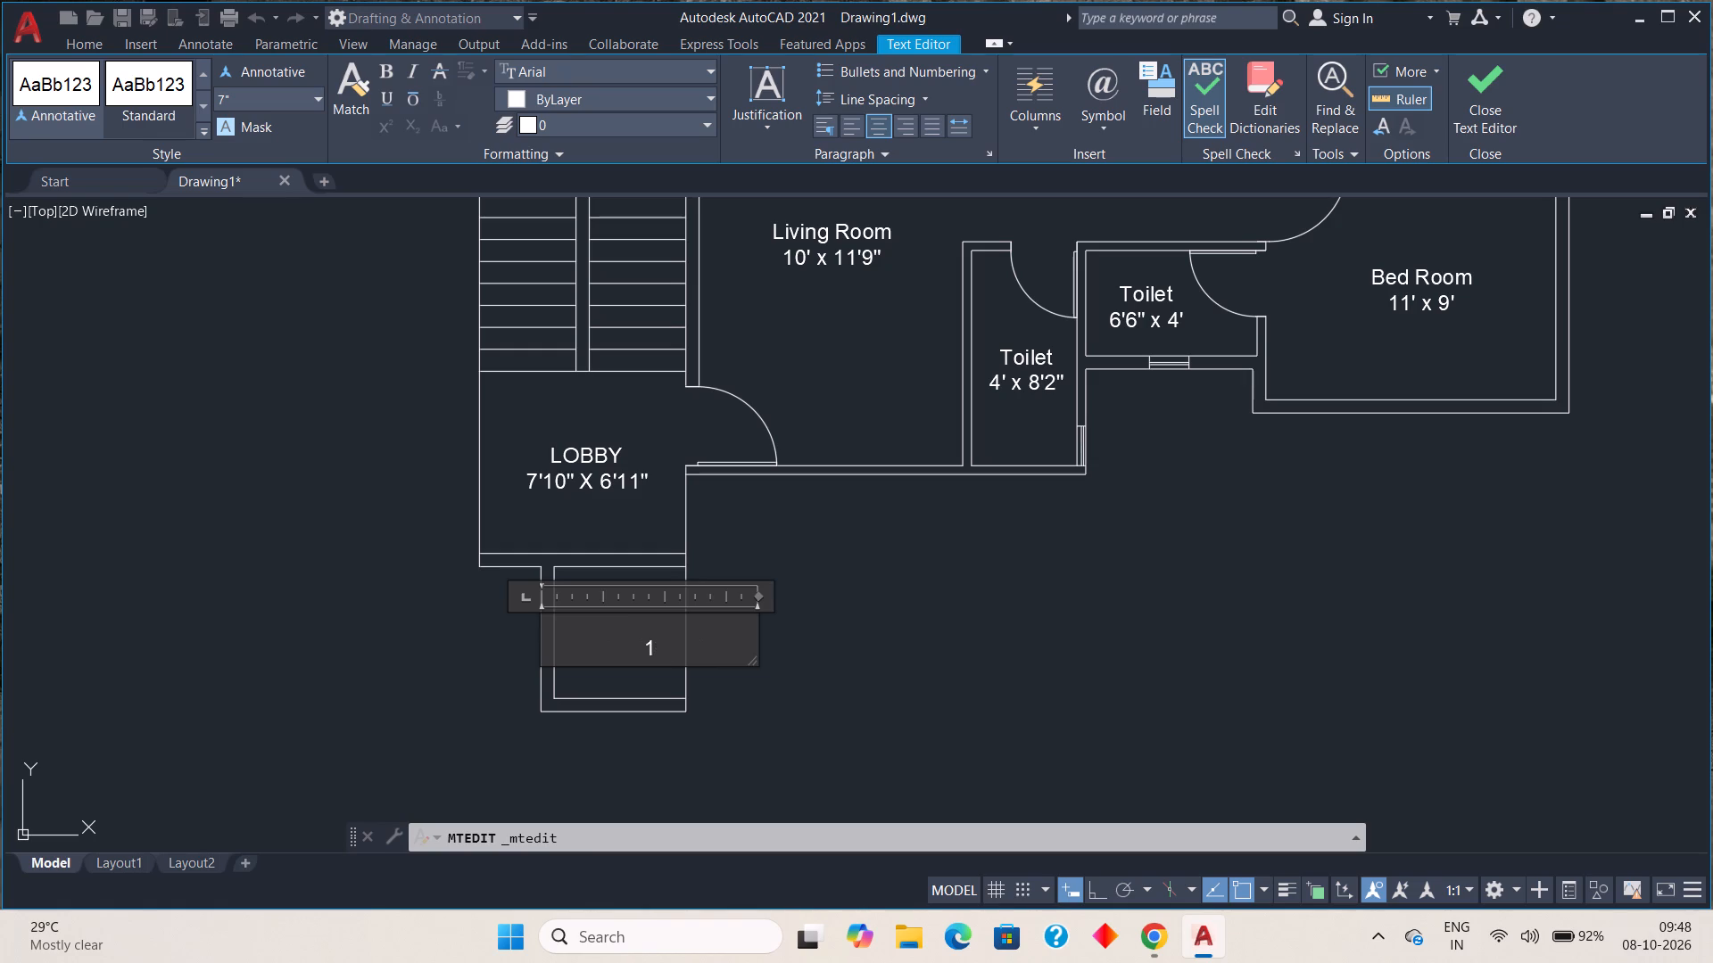
key("BackSpace")
key("5")
key("space")
type("X")
key("space")
type("5")
key("apostrophe")
left_click(843, 670)
Delete the room name from the upper Living Room label, just below the F.B strip north of the living room.
scroll(761, 663, "down", 1)
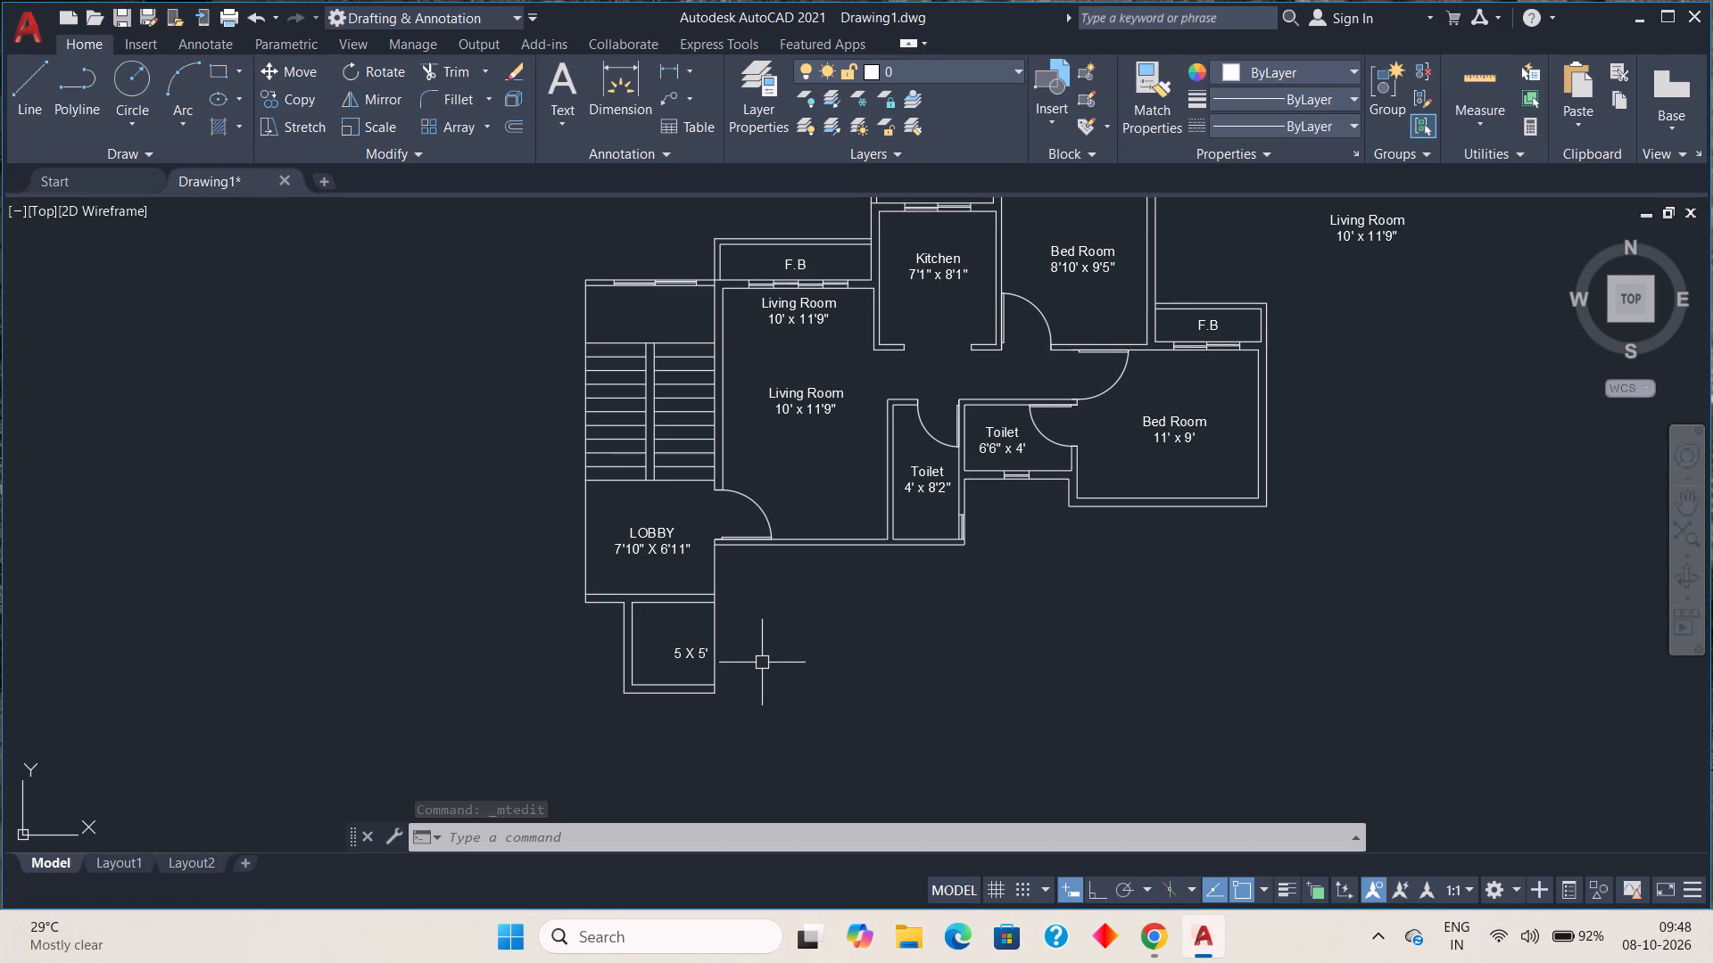
double_click(800, 313)
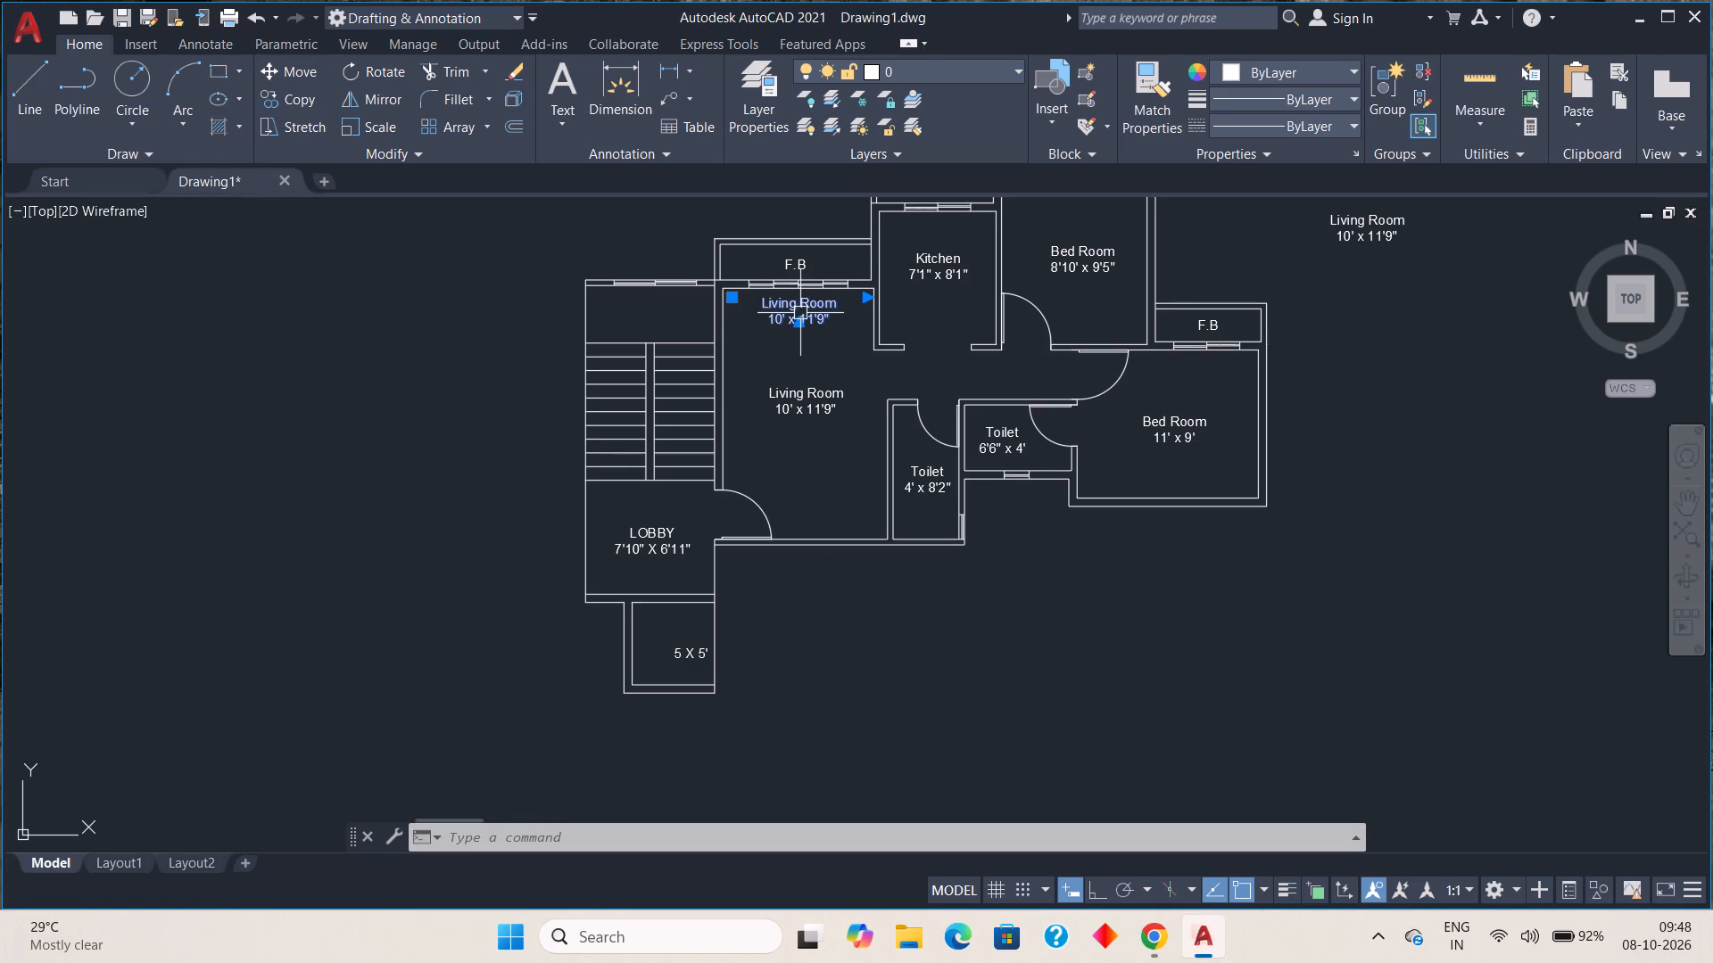
left_click(840, 306)
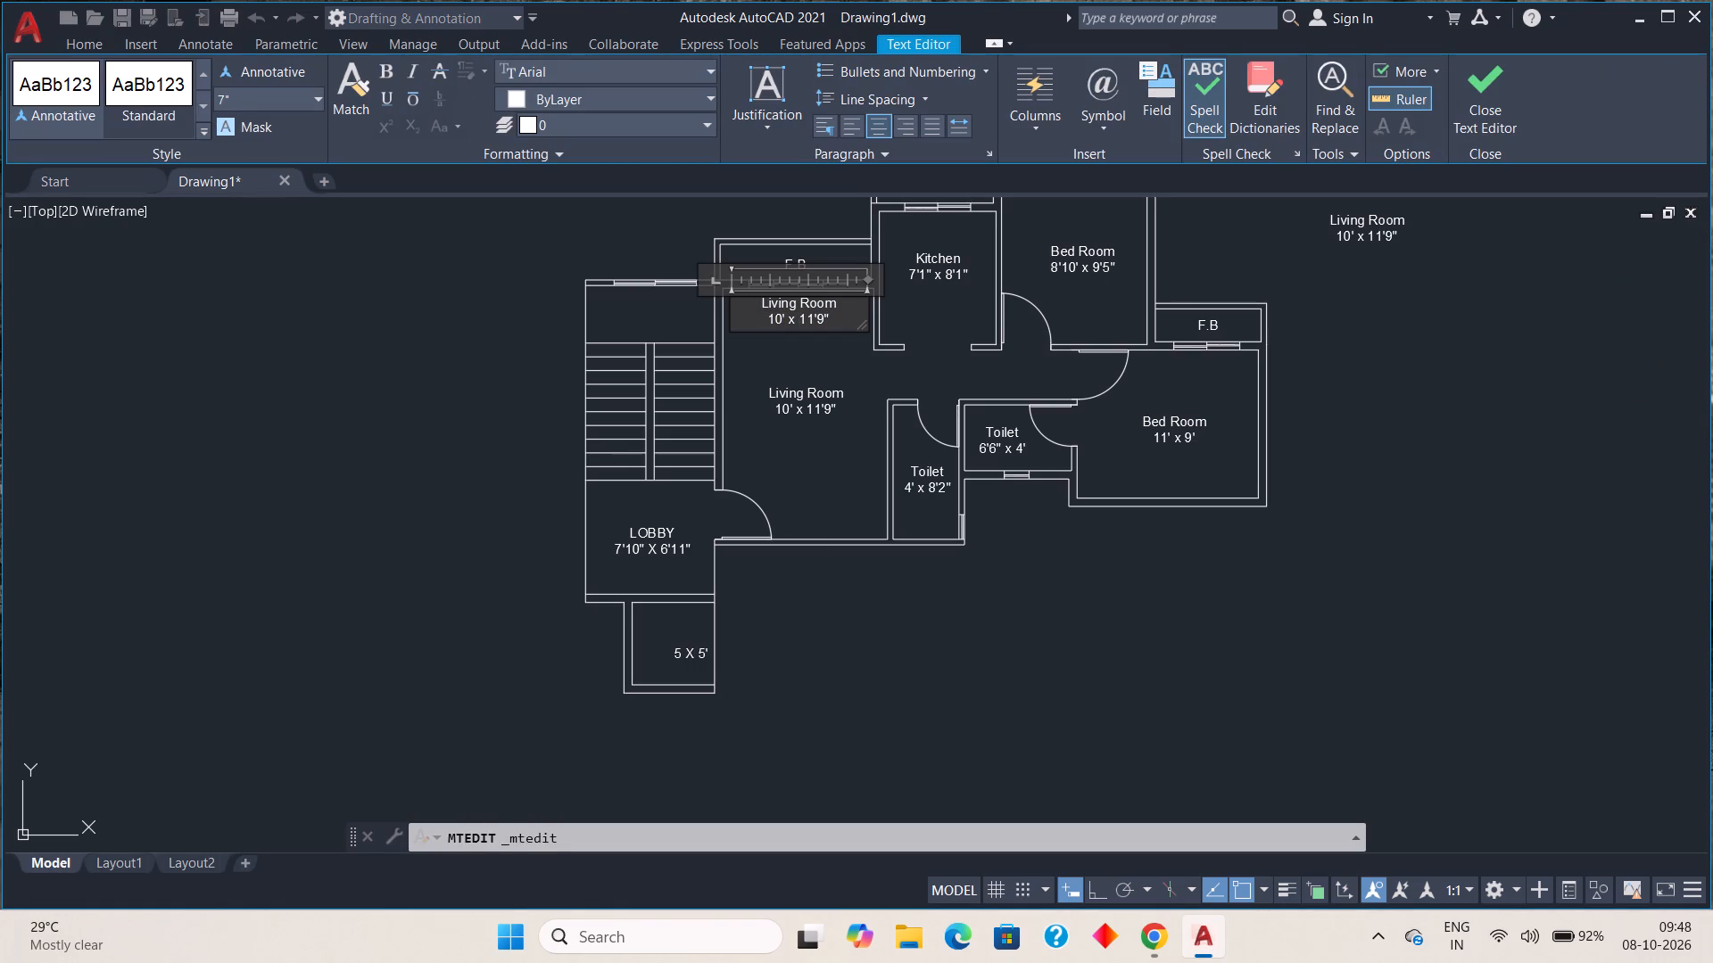
key("BackSpace")
key("BackSpace")
key("BackSpace")
key("BackSpace")
key("BackSpace")
key("BackSpace")
key("BackSpace")
key("BackSpace")
key("BackSpace")
key("BackSpace")
key("BackSpace")
key("BackSpace")
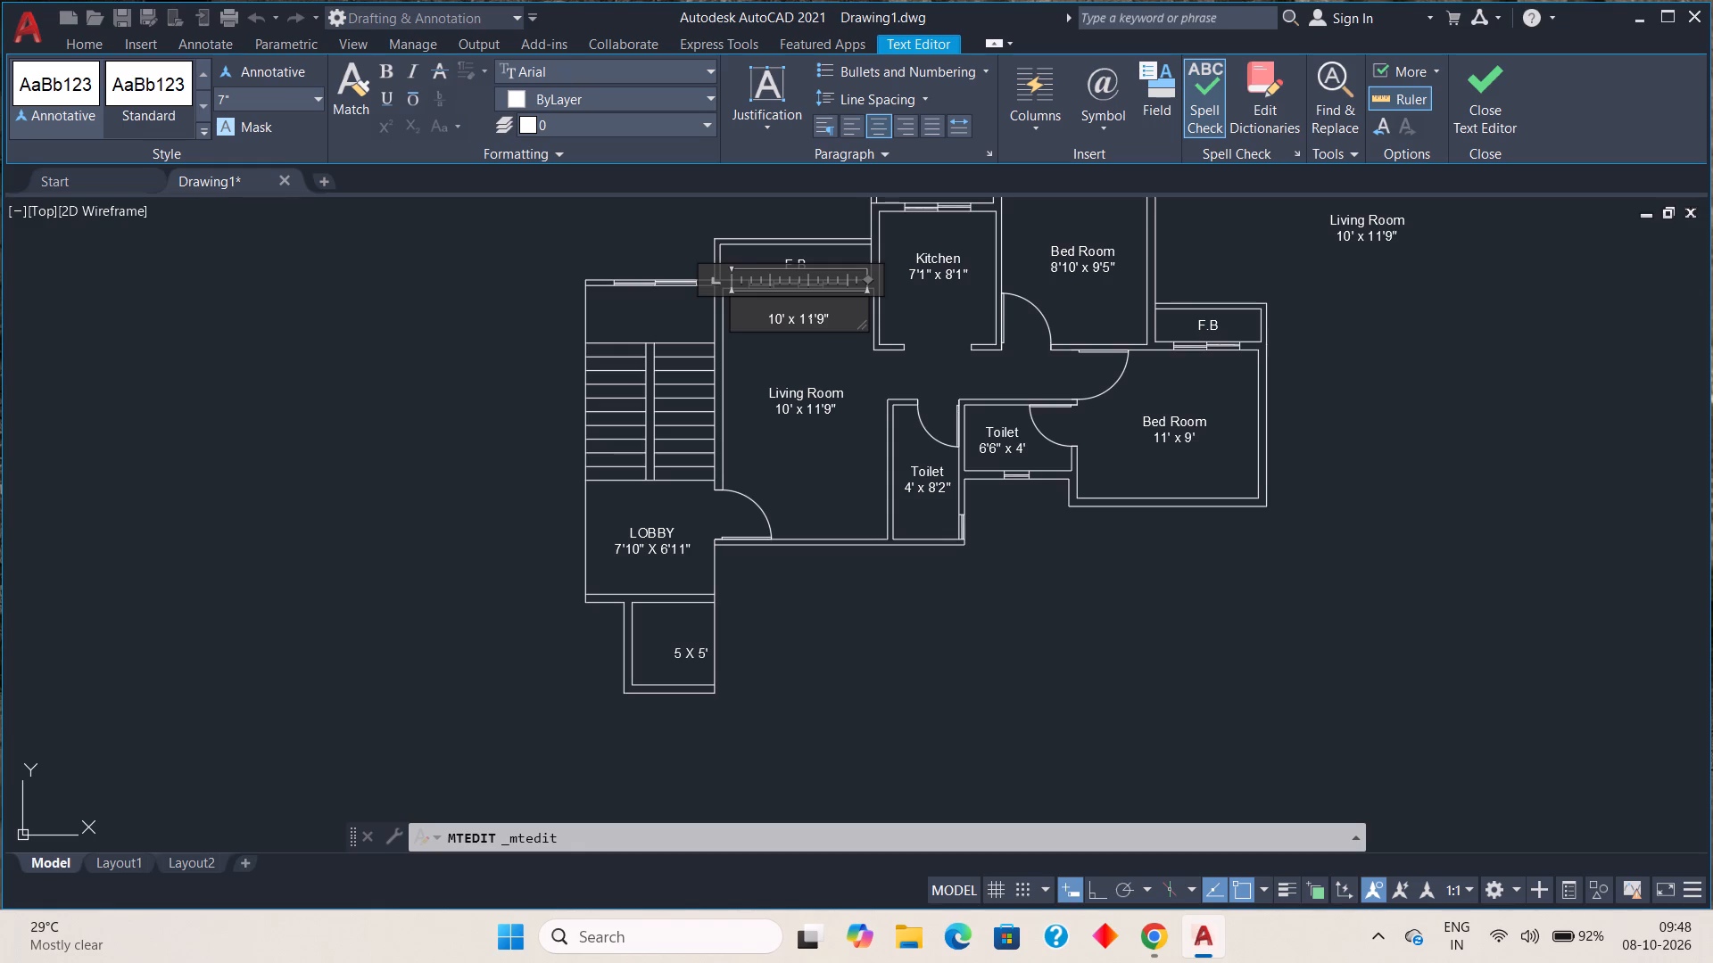
Replace the size line in that label below the F.B strip with '2" X 3'6" and finish editing the label.
left_click(836, 315)
key("BackSpace")
key("BackSpace")
key("BackSpace")
key("BackSpace")
key("BackSpace")
key("BackSpace")
key("BackSpace")
key("BackSpace")
key("BackSpace")
key("BackSpace")
key("BackSpace")
key("BackSpace")
key("BackSpace")
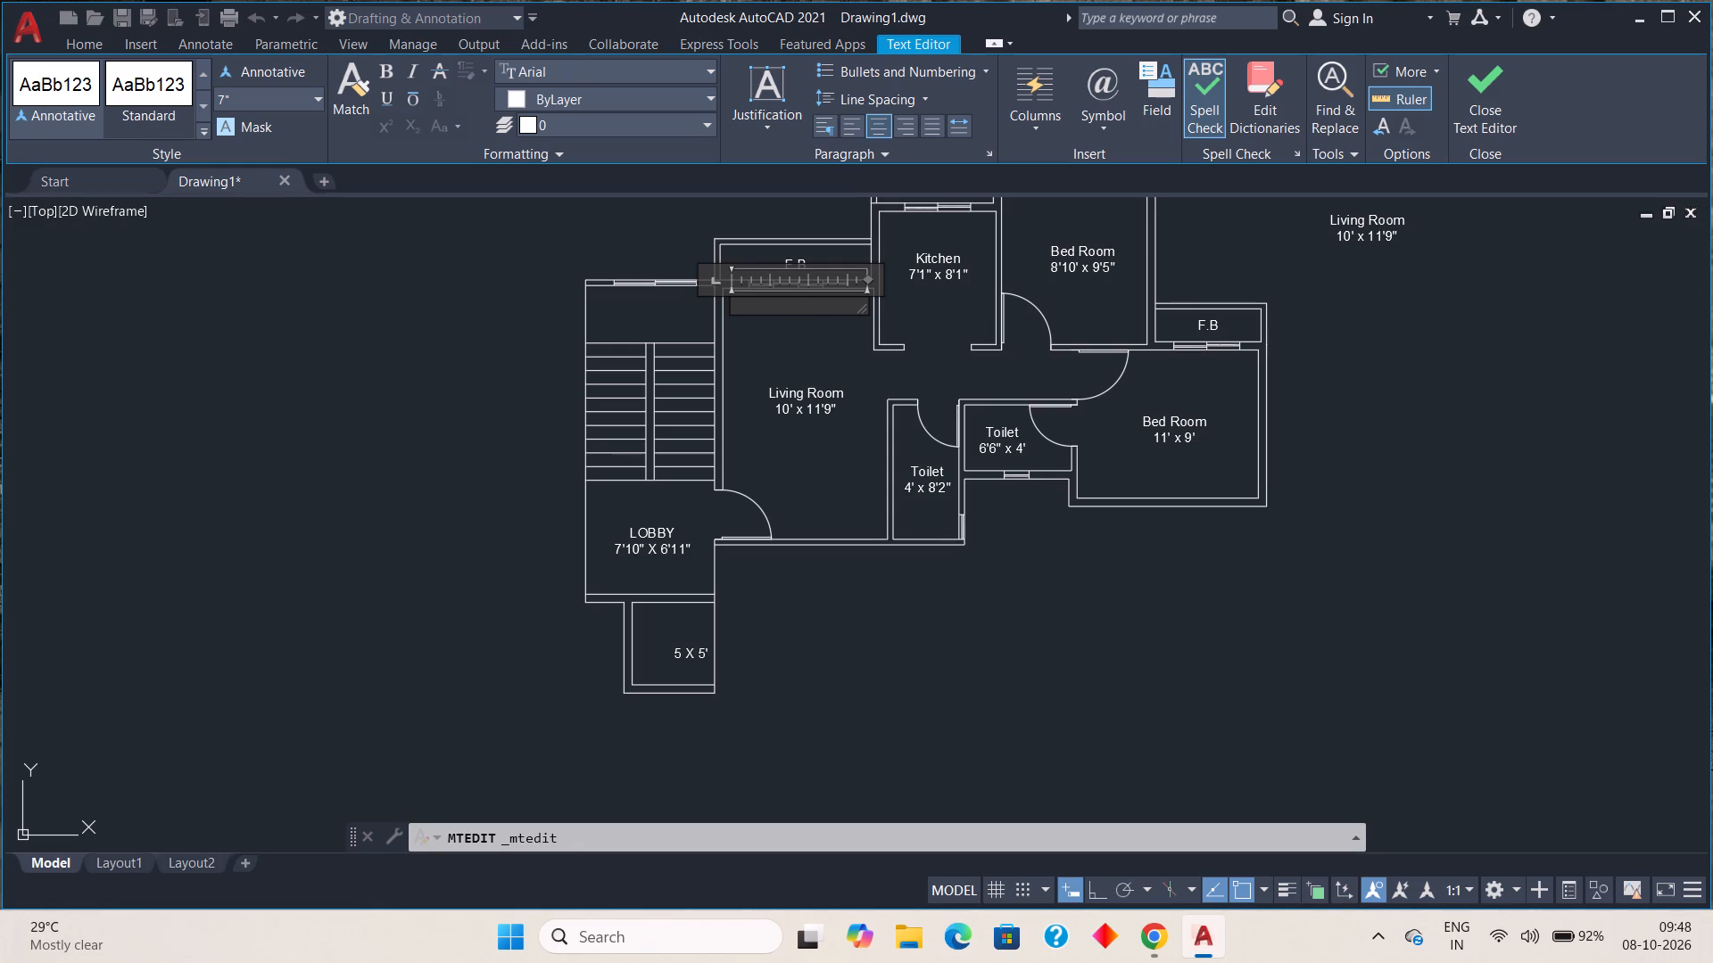
type("'2\"")
key("space")
type("X")
key("space")
key("3")
key("apostrophe")
type("6\"")
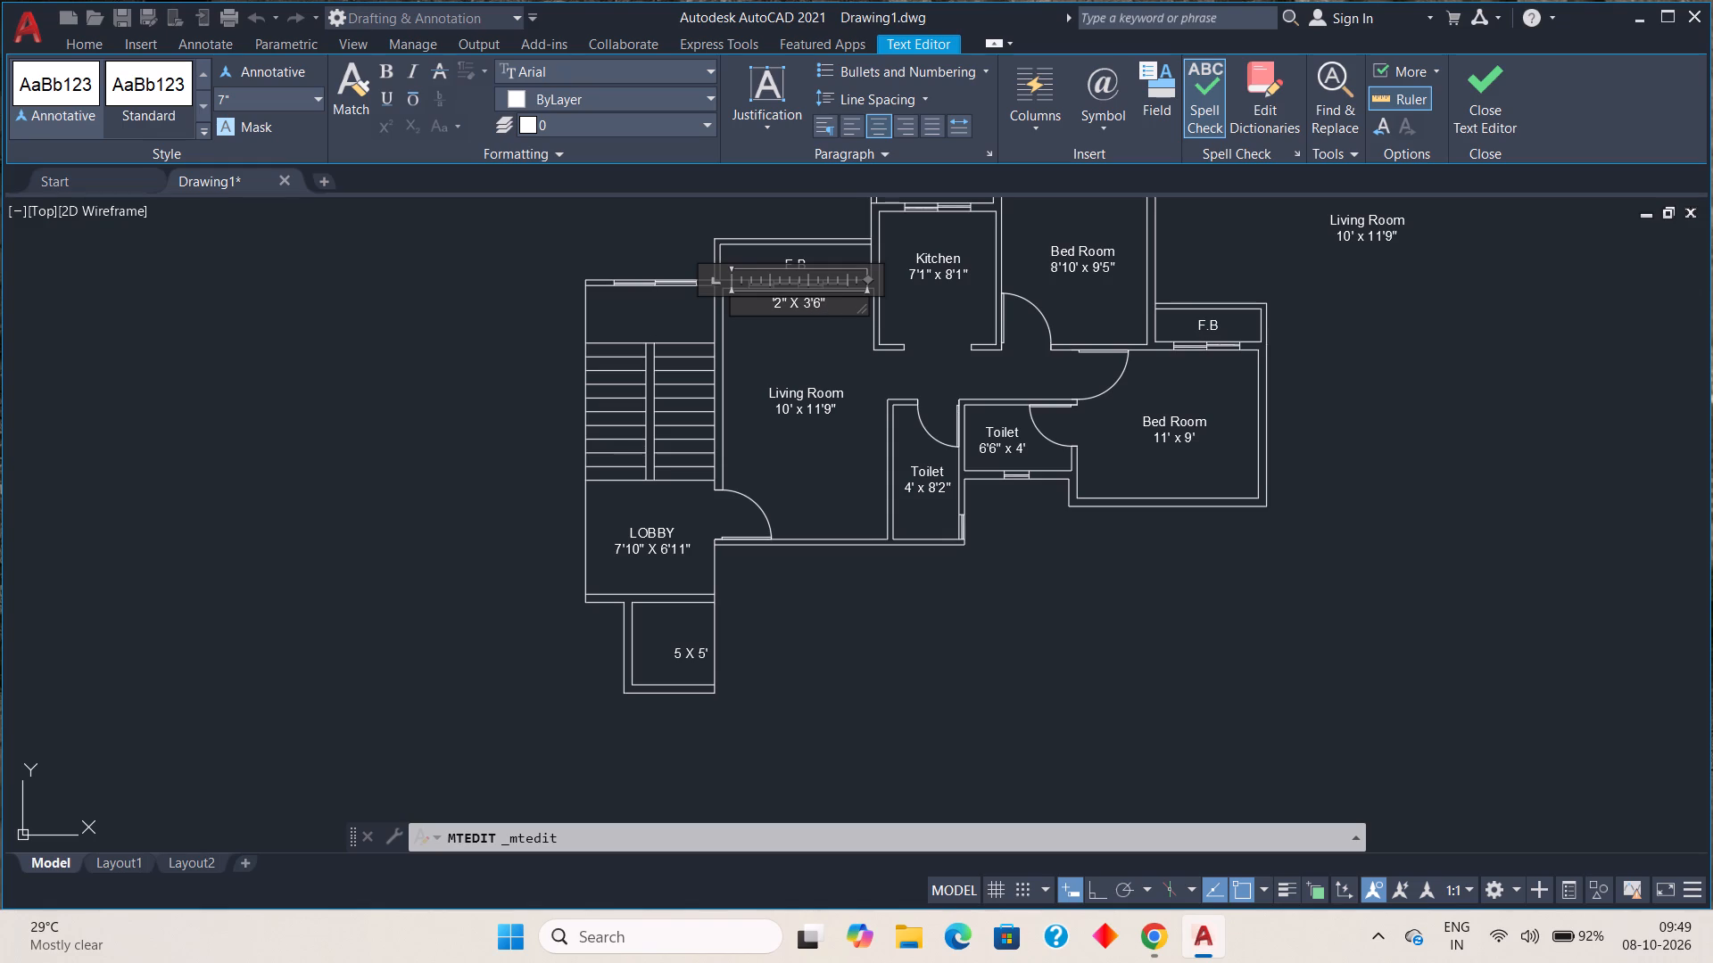
left_click(798, 342)
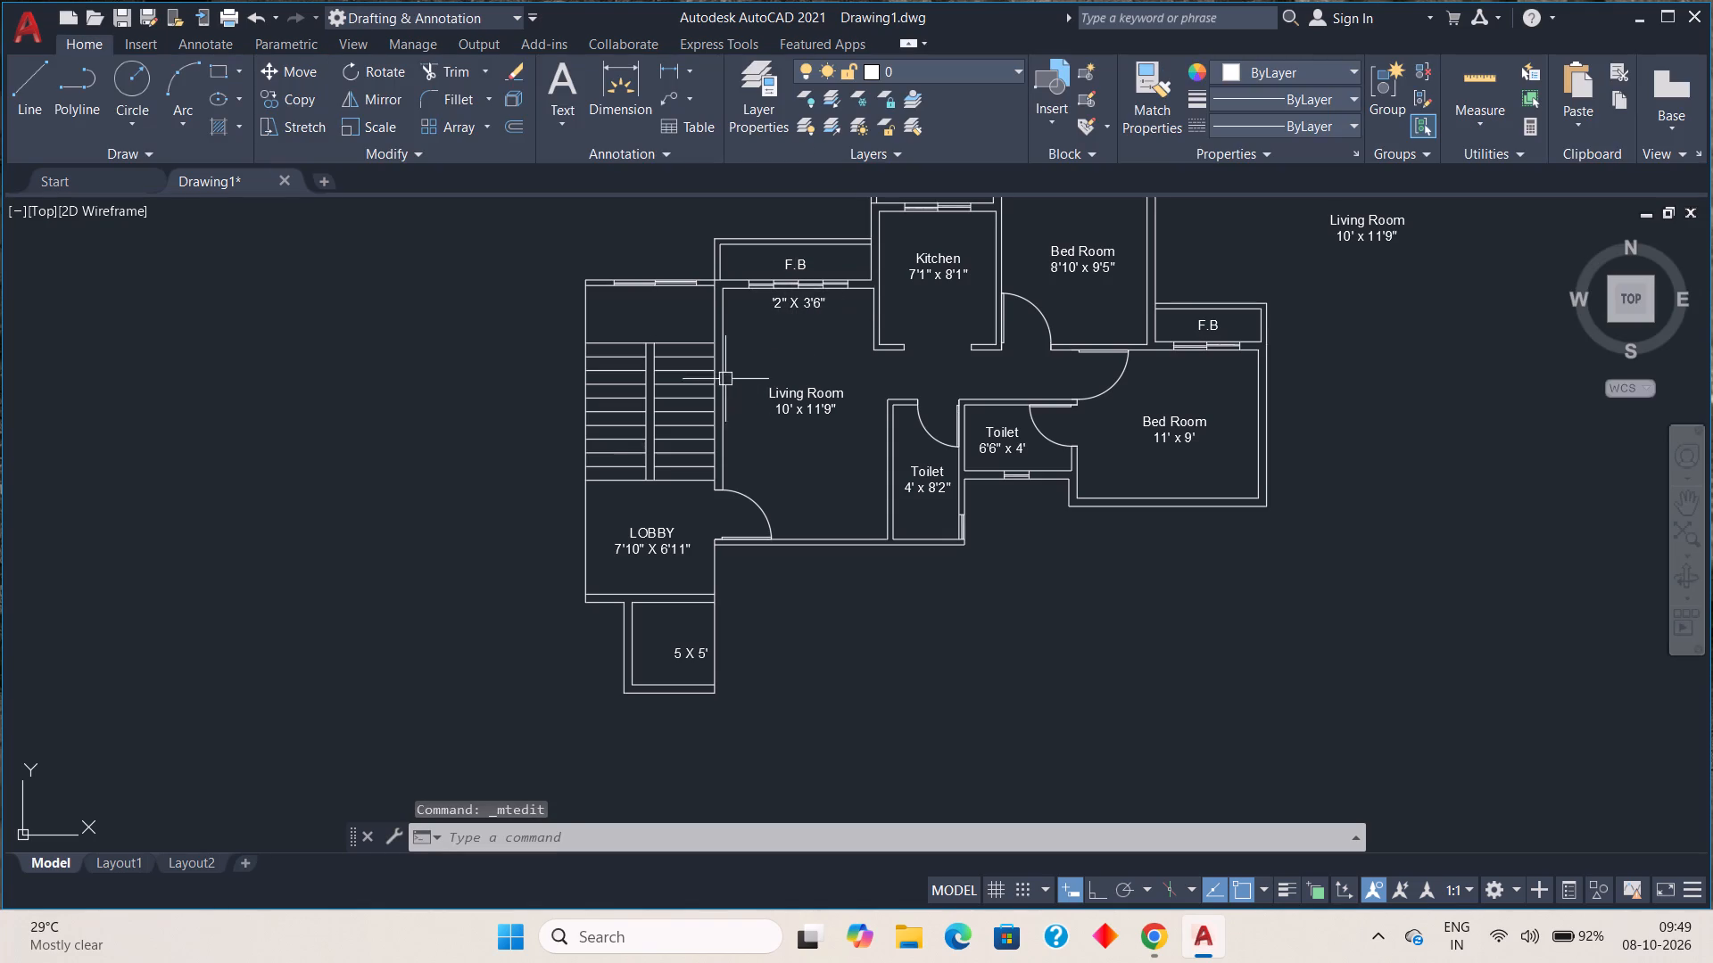
Move the spare Living Room label from outside the plan into the empty space just north of the staircase.
left_click(1345, 230)
left_click(1301, 215)
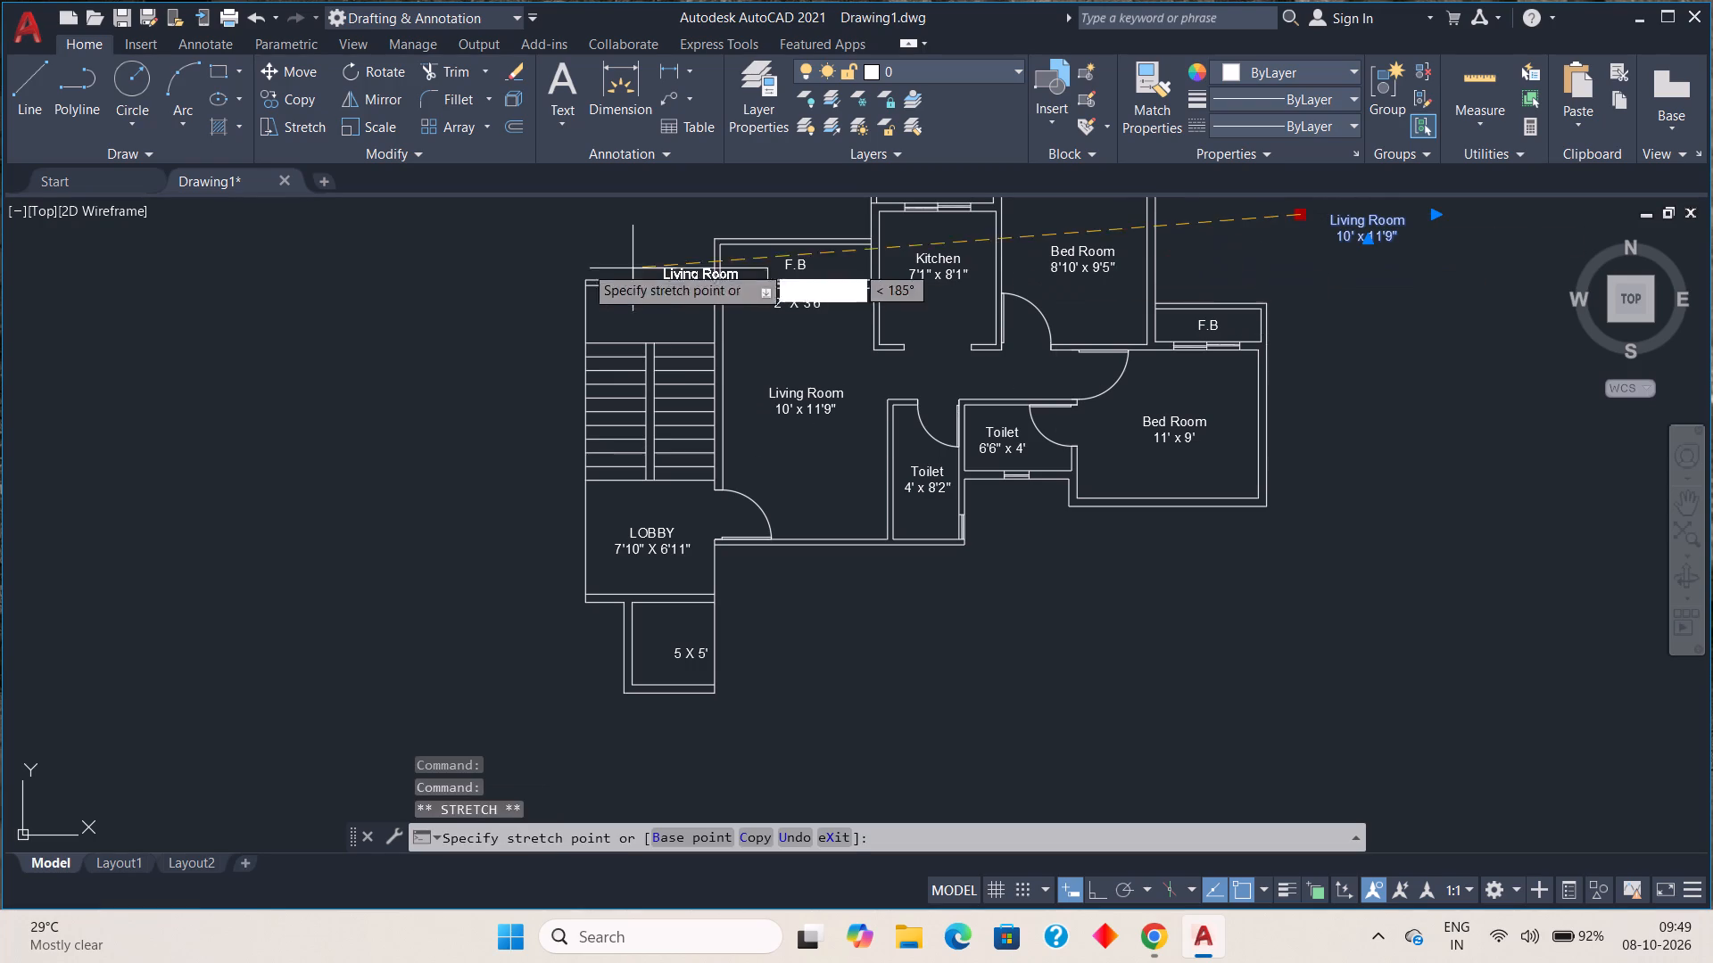
scroll(570, 309, "up", 2)
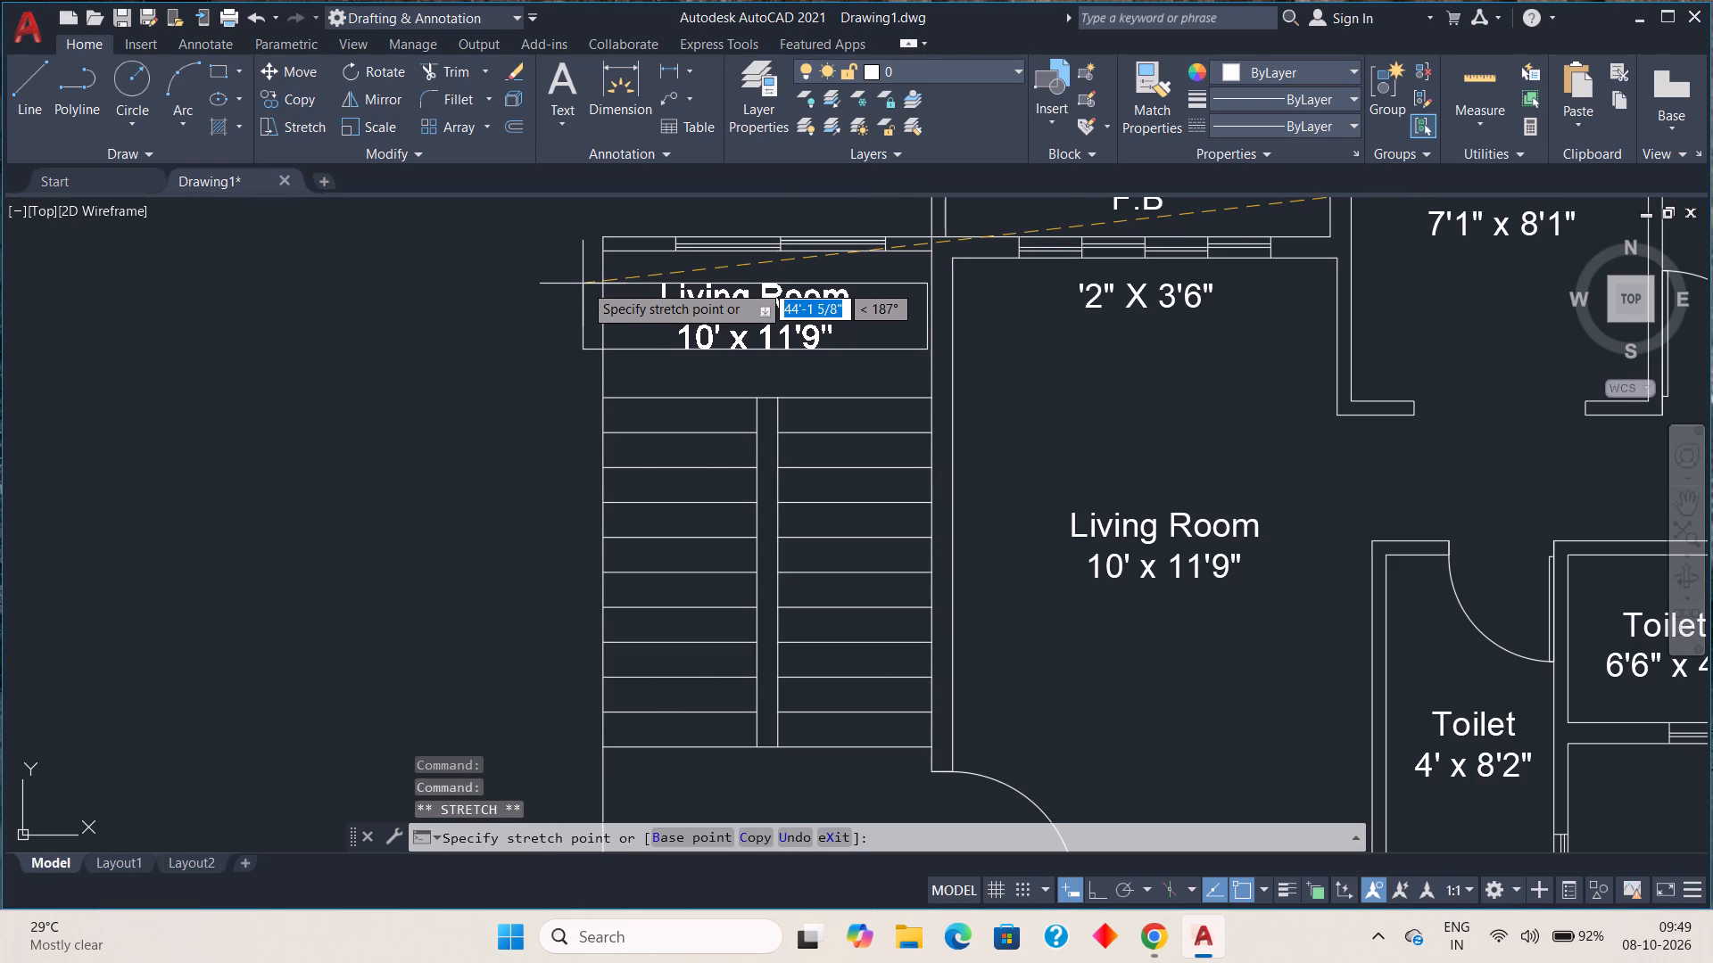
left_click(585, 284)
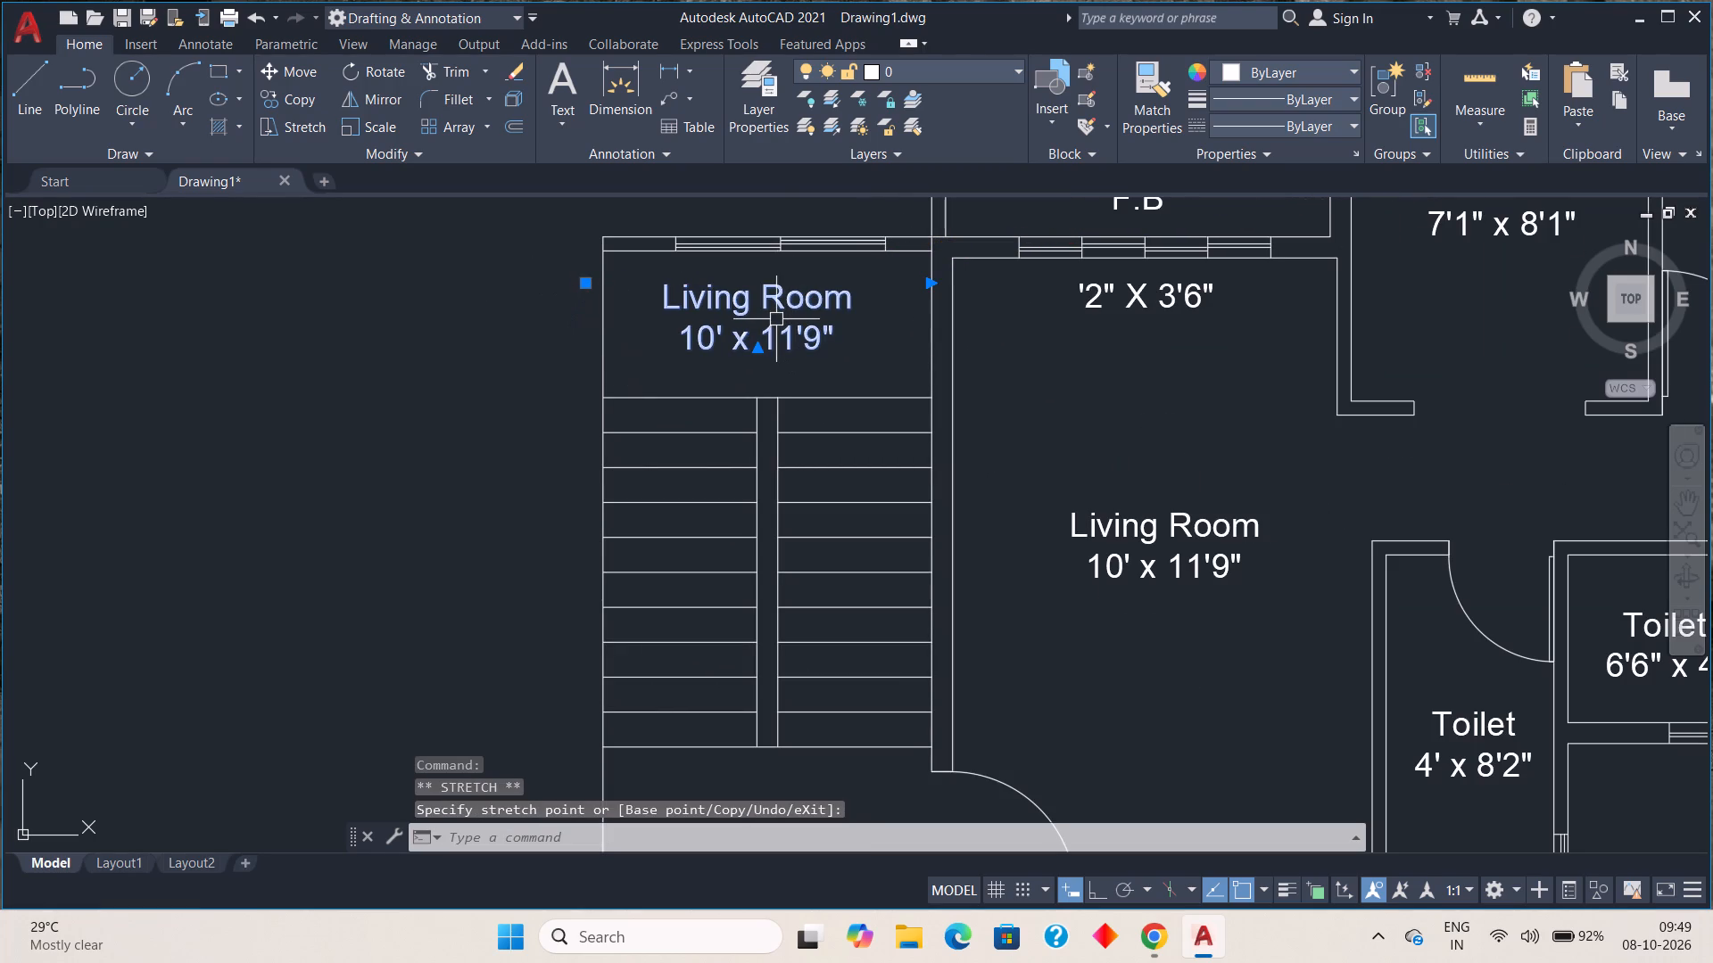
key("Escape")
Delete the room name from the Living Room label in the space north of the staircase.
double_click(780, 312)
left_click(863, 301)
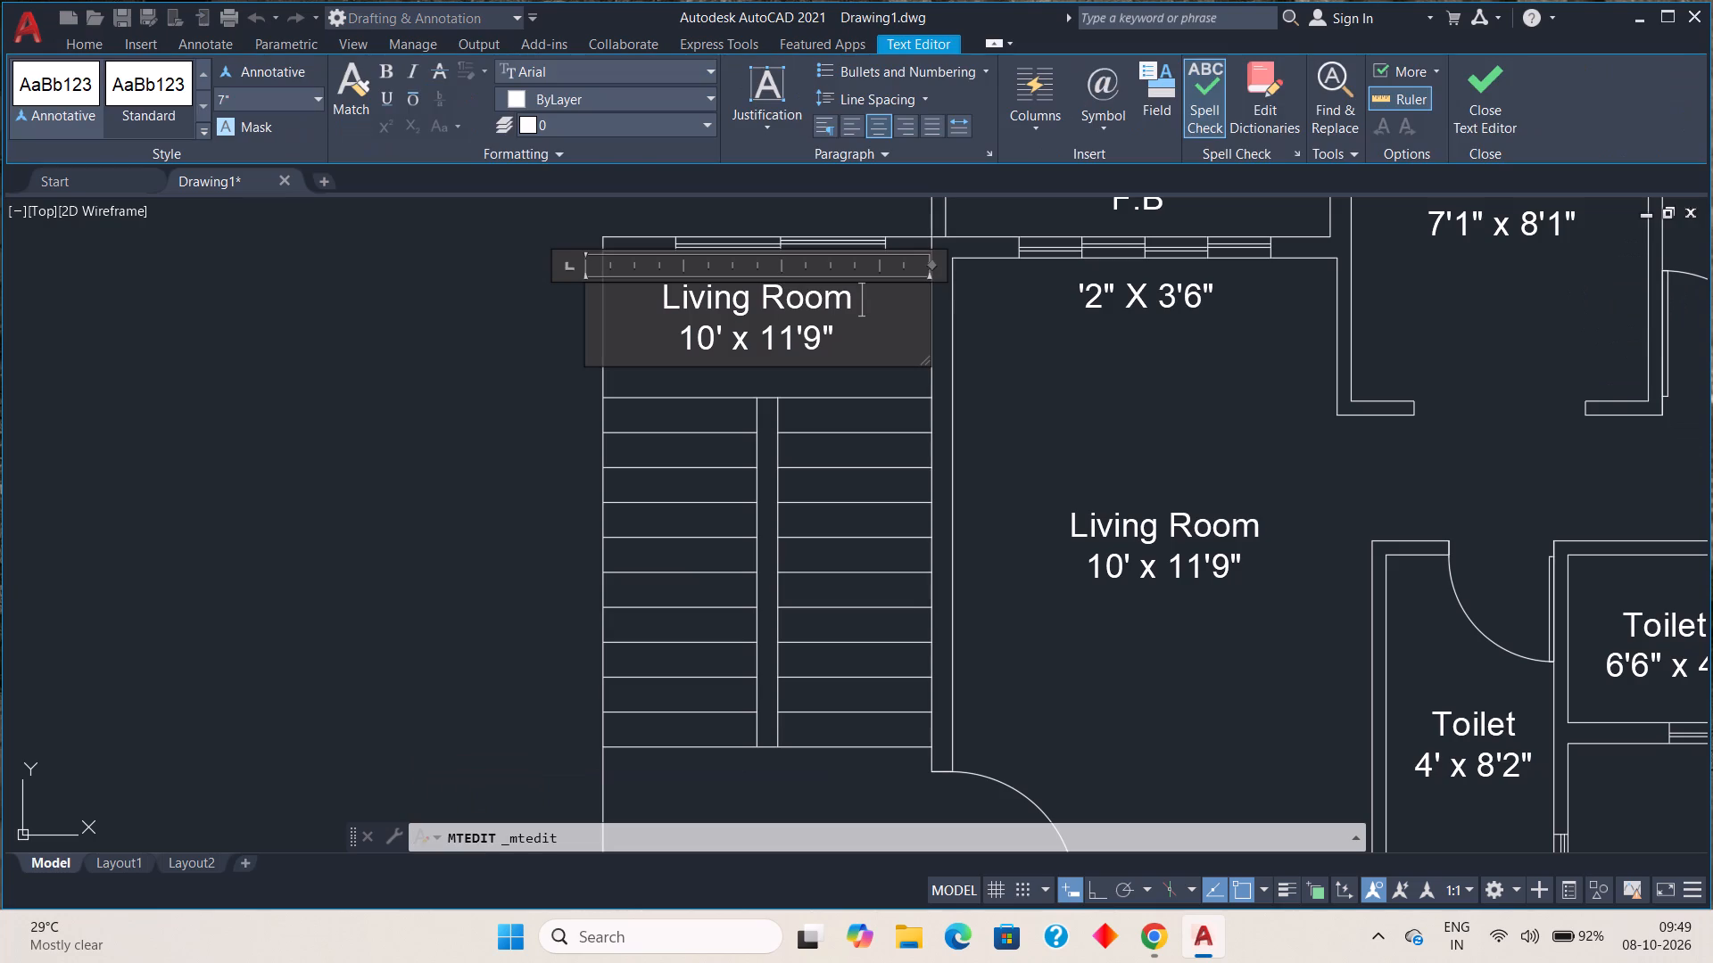
key("BackSpace")
key("BackSpace")
key("BackSpace")
key("BackSpace")
key("BackSpace")
key("BackSpace")
key("BackSpace")
key("BackSpace")
key("BackSpace")
key("BackSpace")
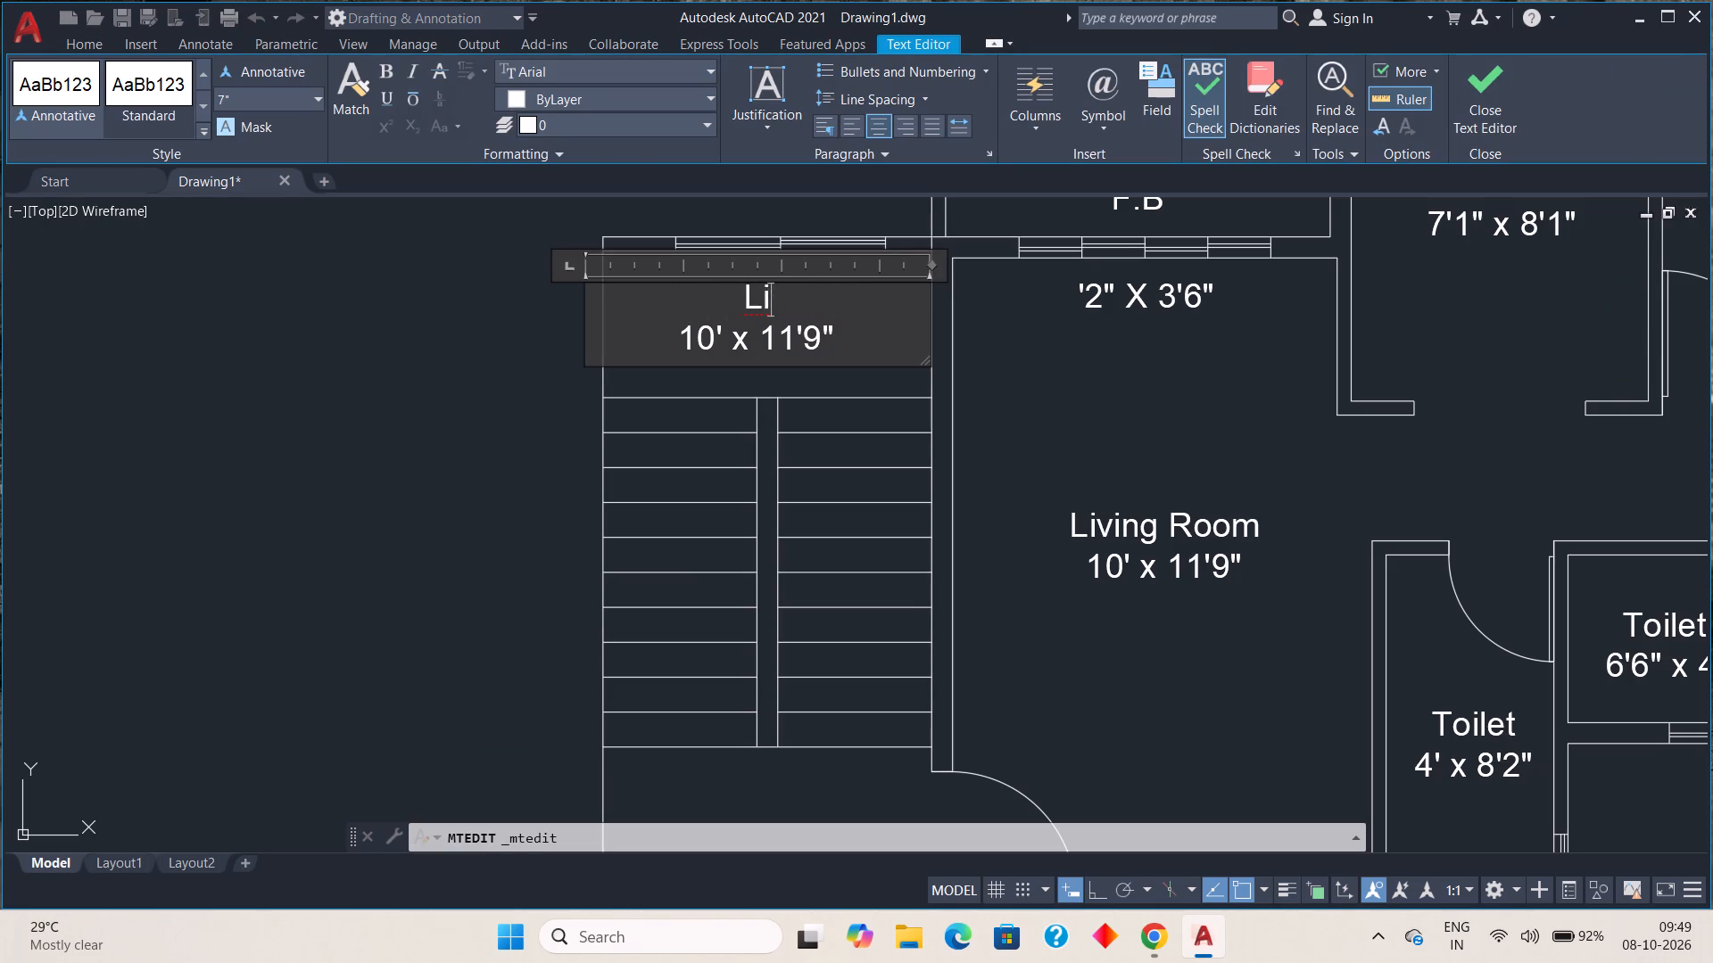
key("BackSpace")
key("BackSpace")
Replace the remaining size line in the label north of the staircase with LANDING, in capitals, and finish editing.
left_click(854, 315)
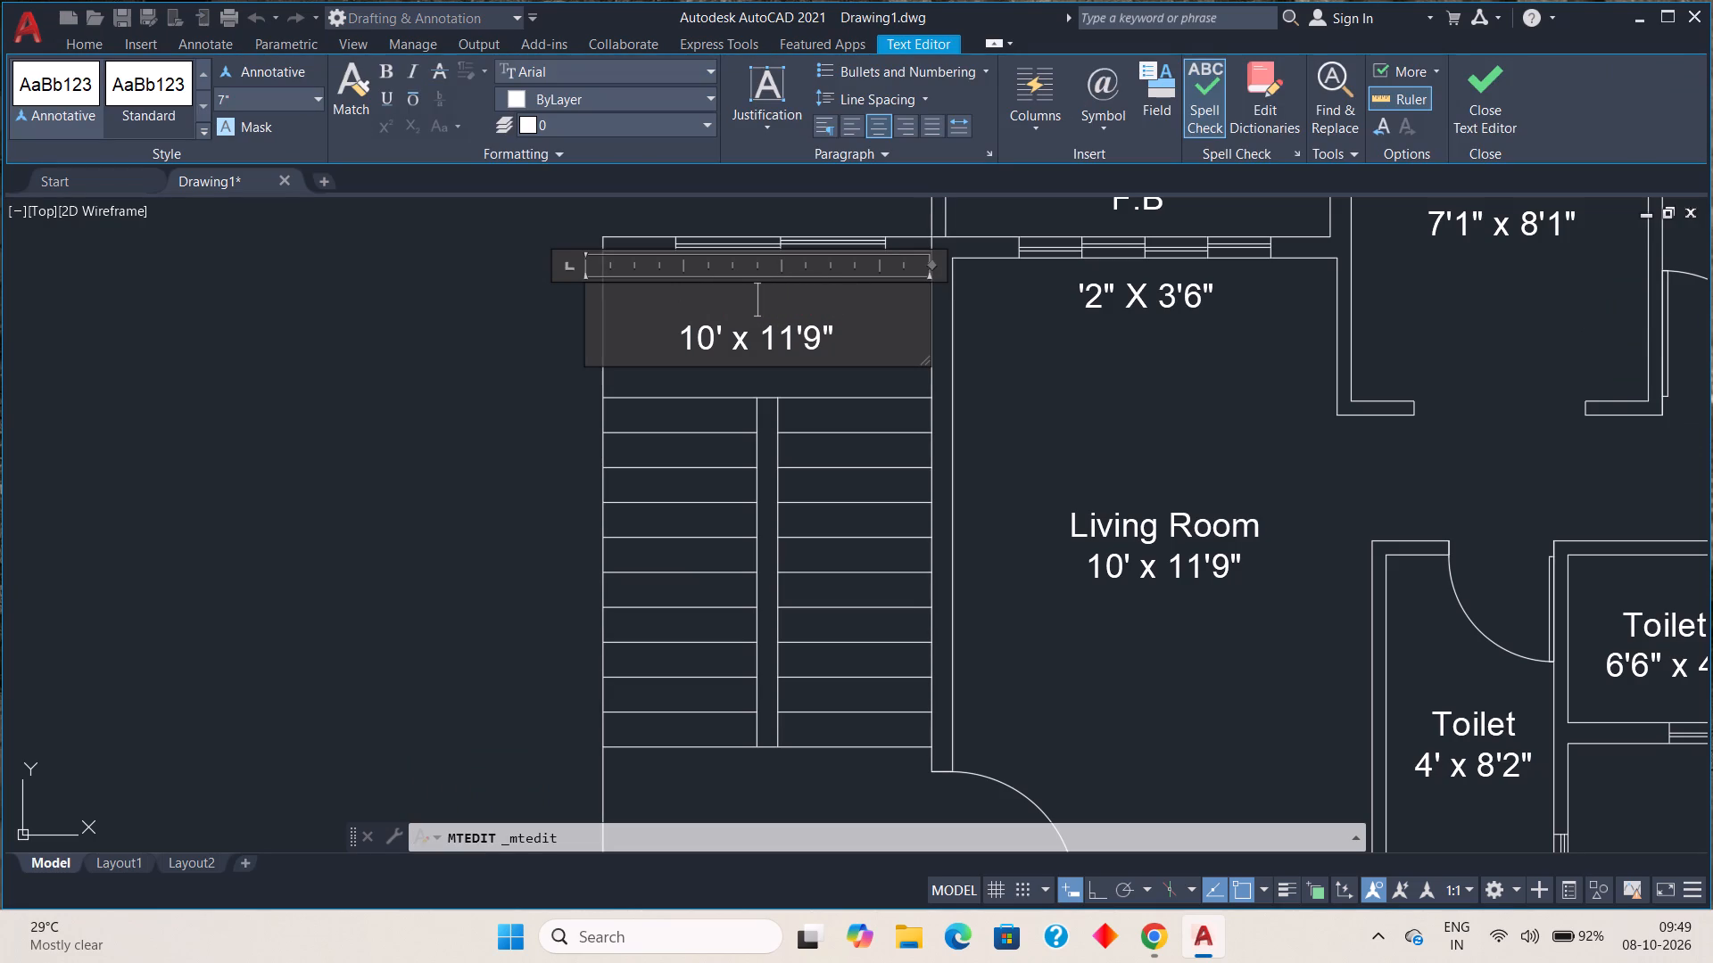
left_click(854, 317)
left_click(850, 342)
key("BackSpace")
key("BackSpace")
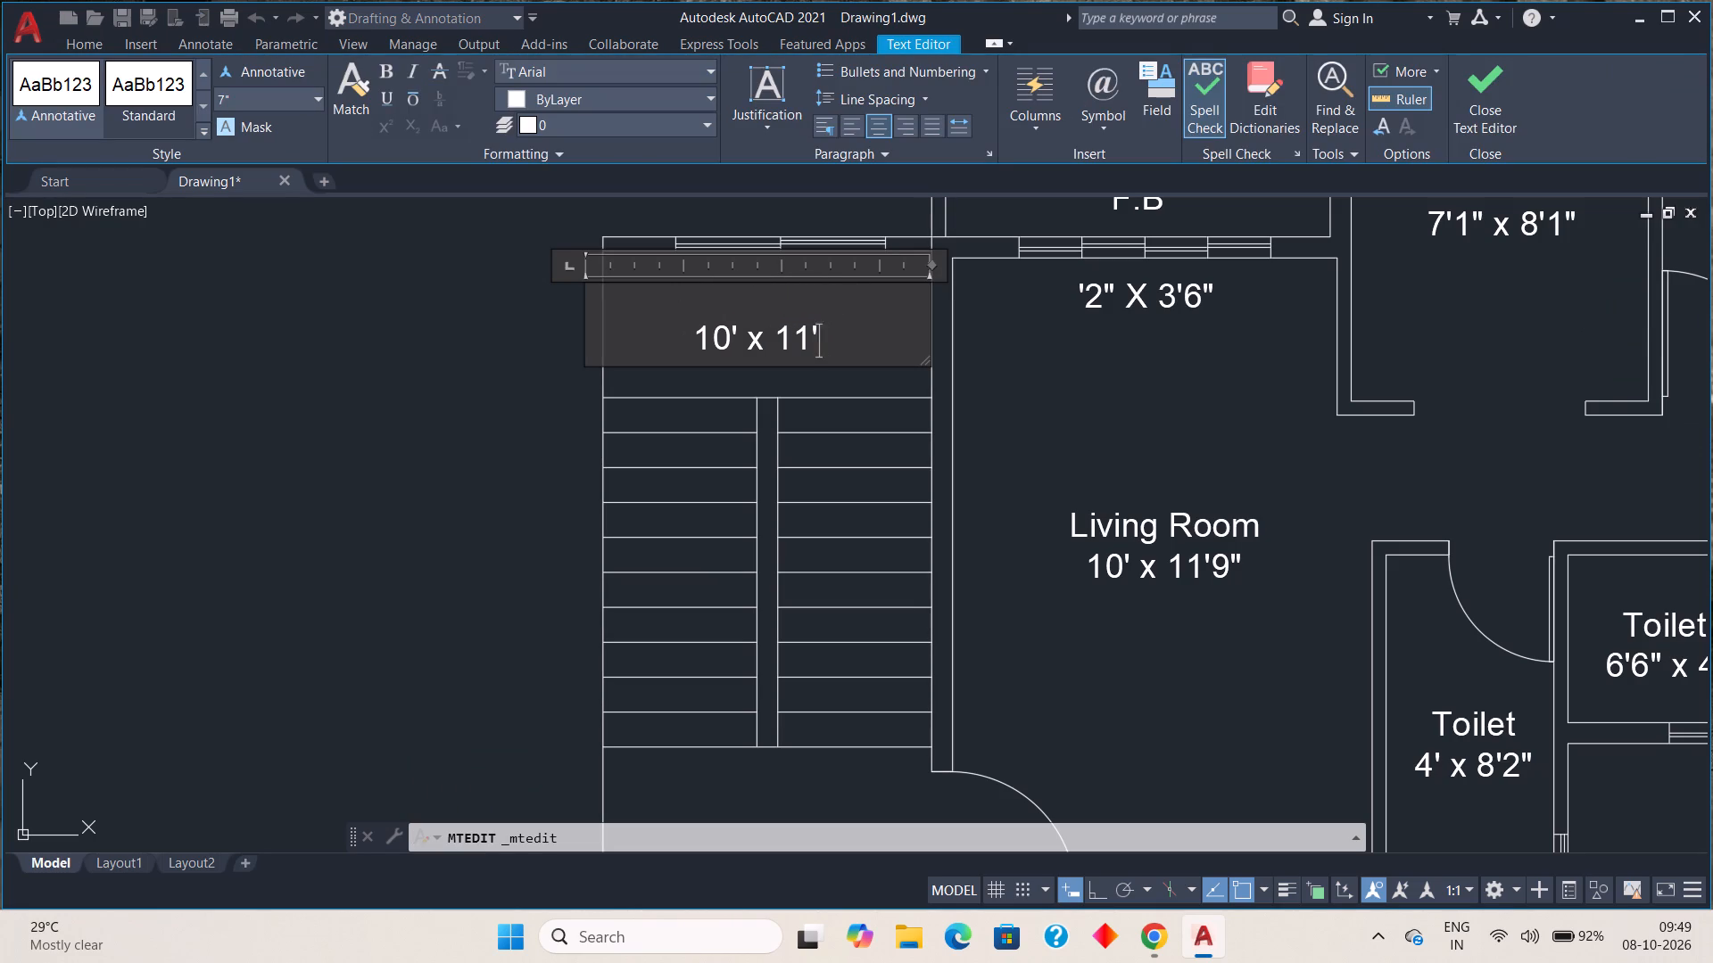
key("BackSpace")
key("BackSpace")
key("BackSpace")
key("BackSpace")
key("BackSpace")
key("BackSpace")
key("BackSpace")
key("BackSpace")
key("BackSpace")
key("BackSpace")
key("BackSpace")
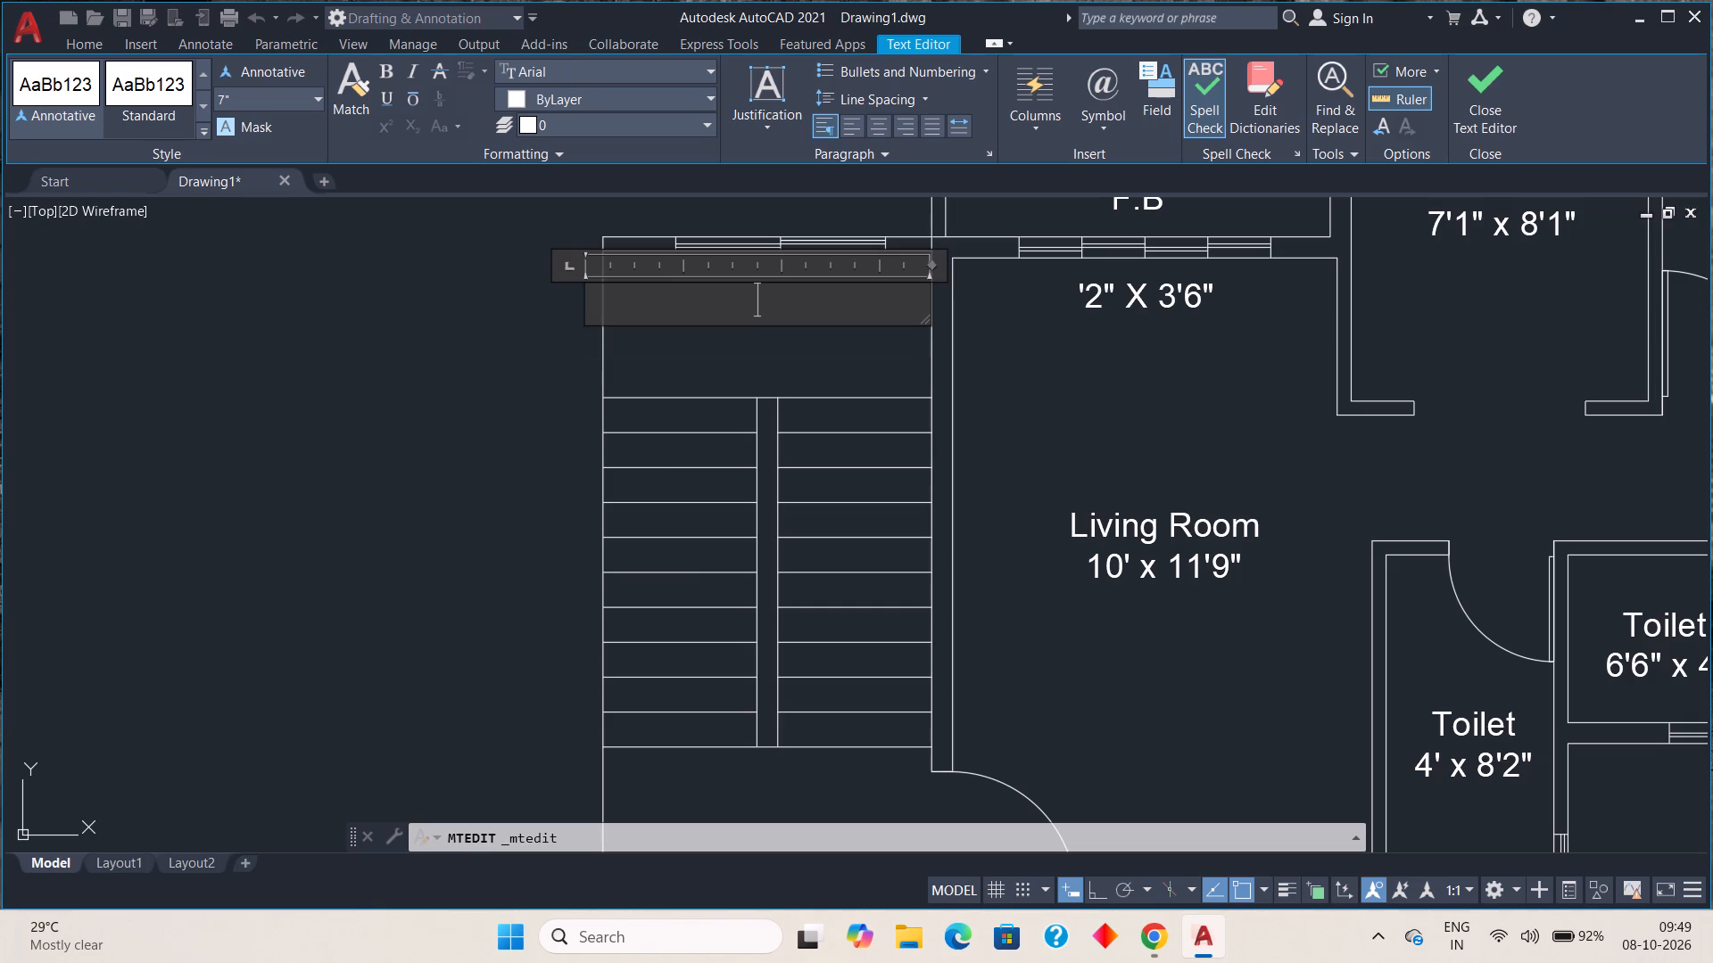
type("LANDING")
key("space")
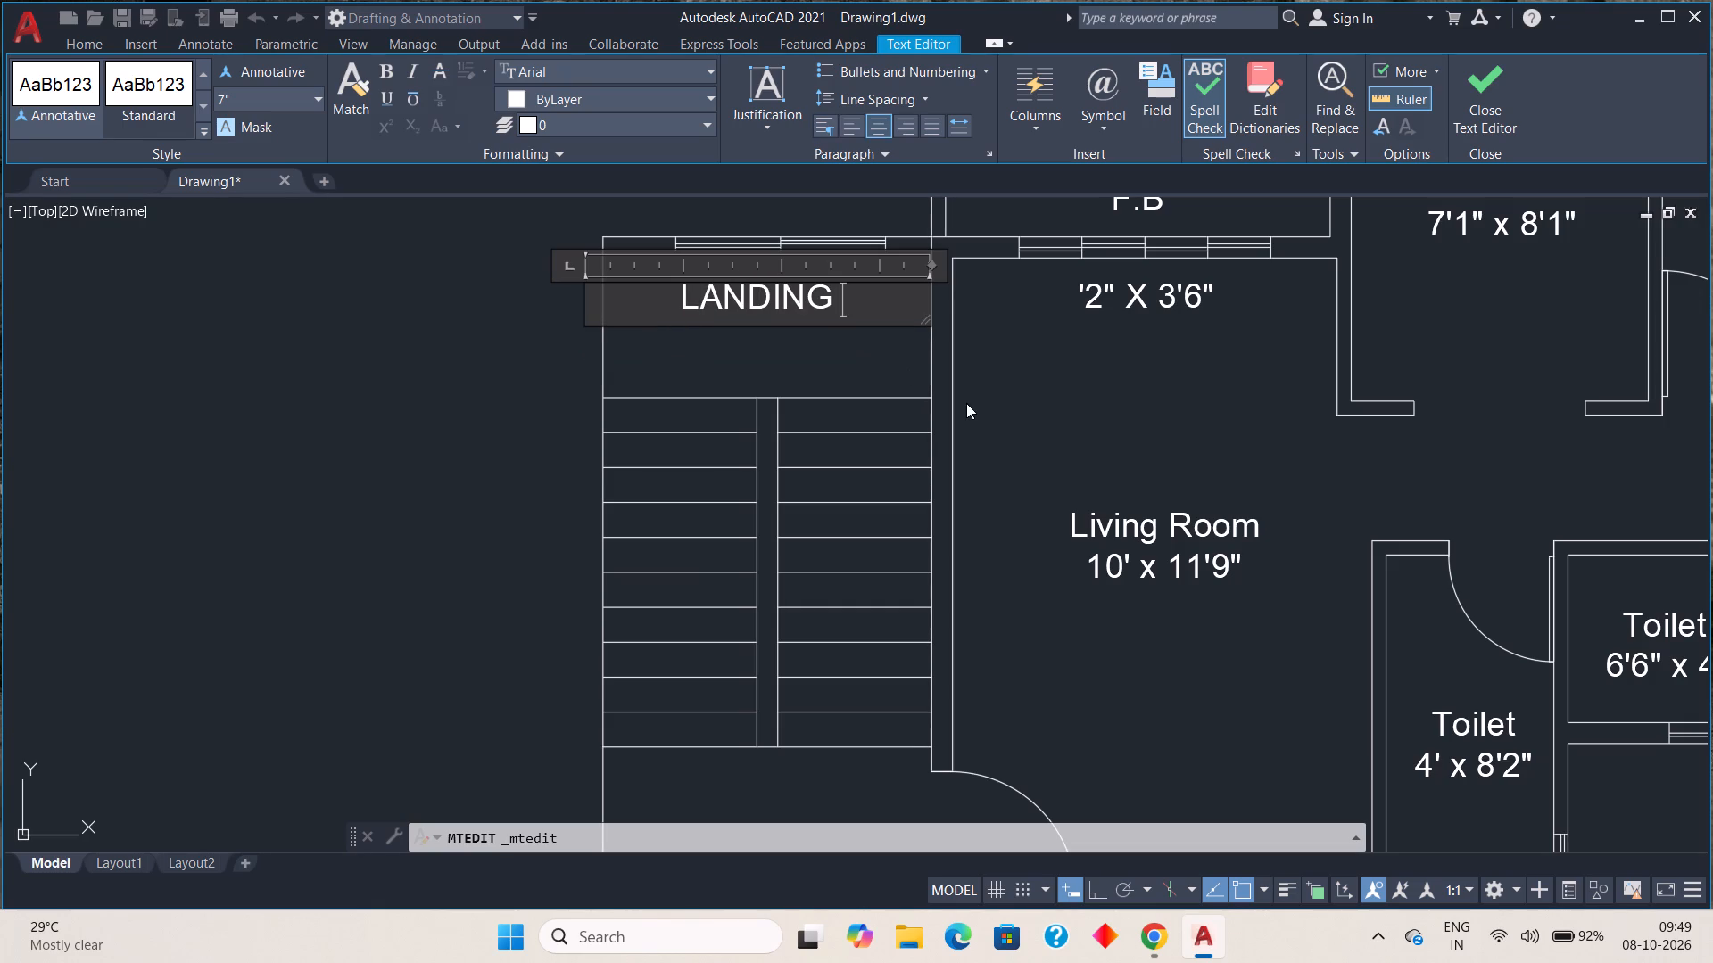
left_click(985, 397)
Move the LANDING label about 7" south, towards the middle of its space, and clear the selection.
left_click(814, 290)
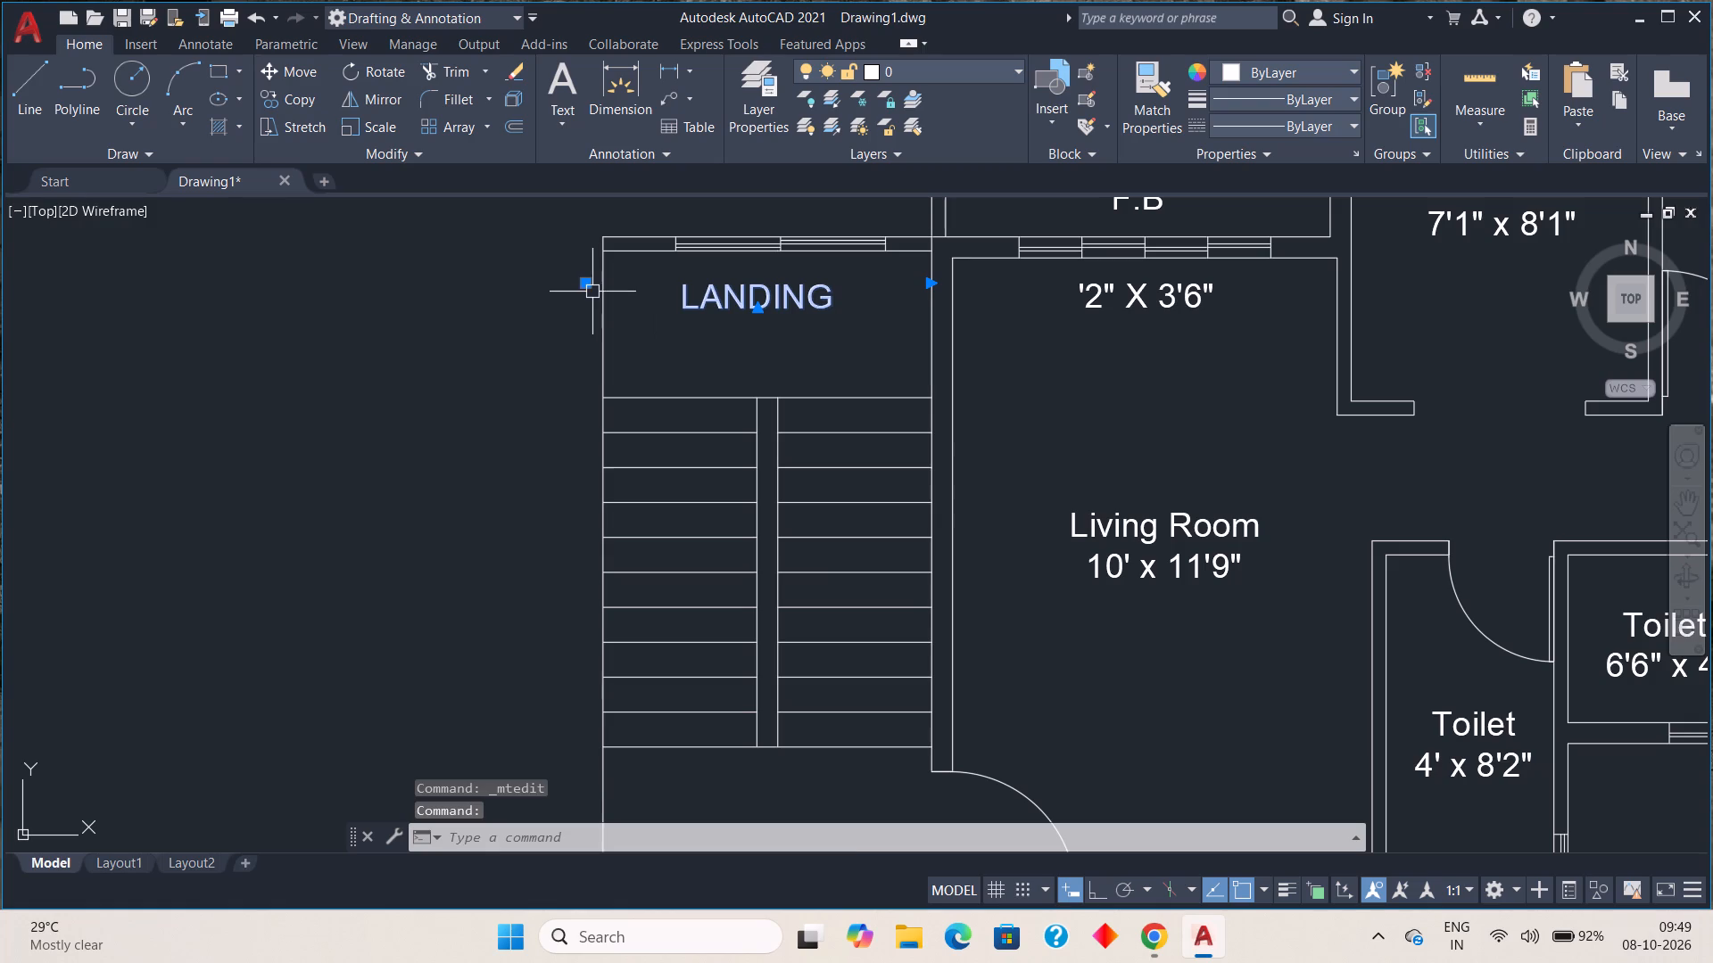
left_click(586, 280)
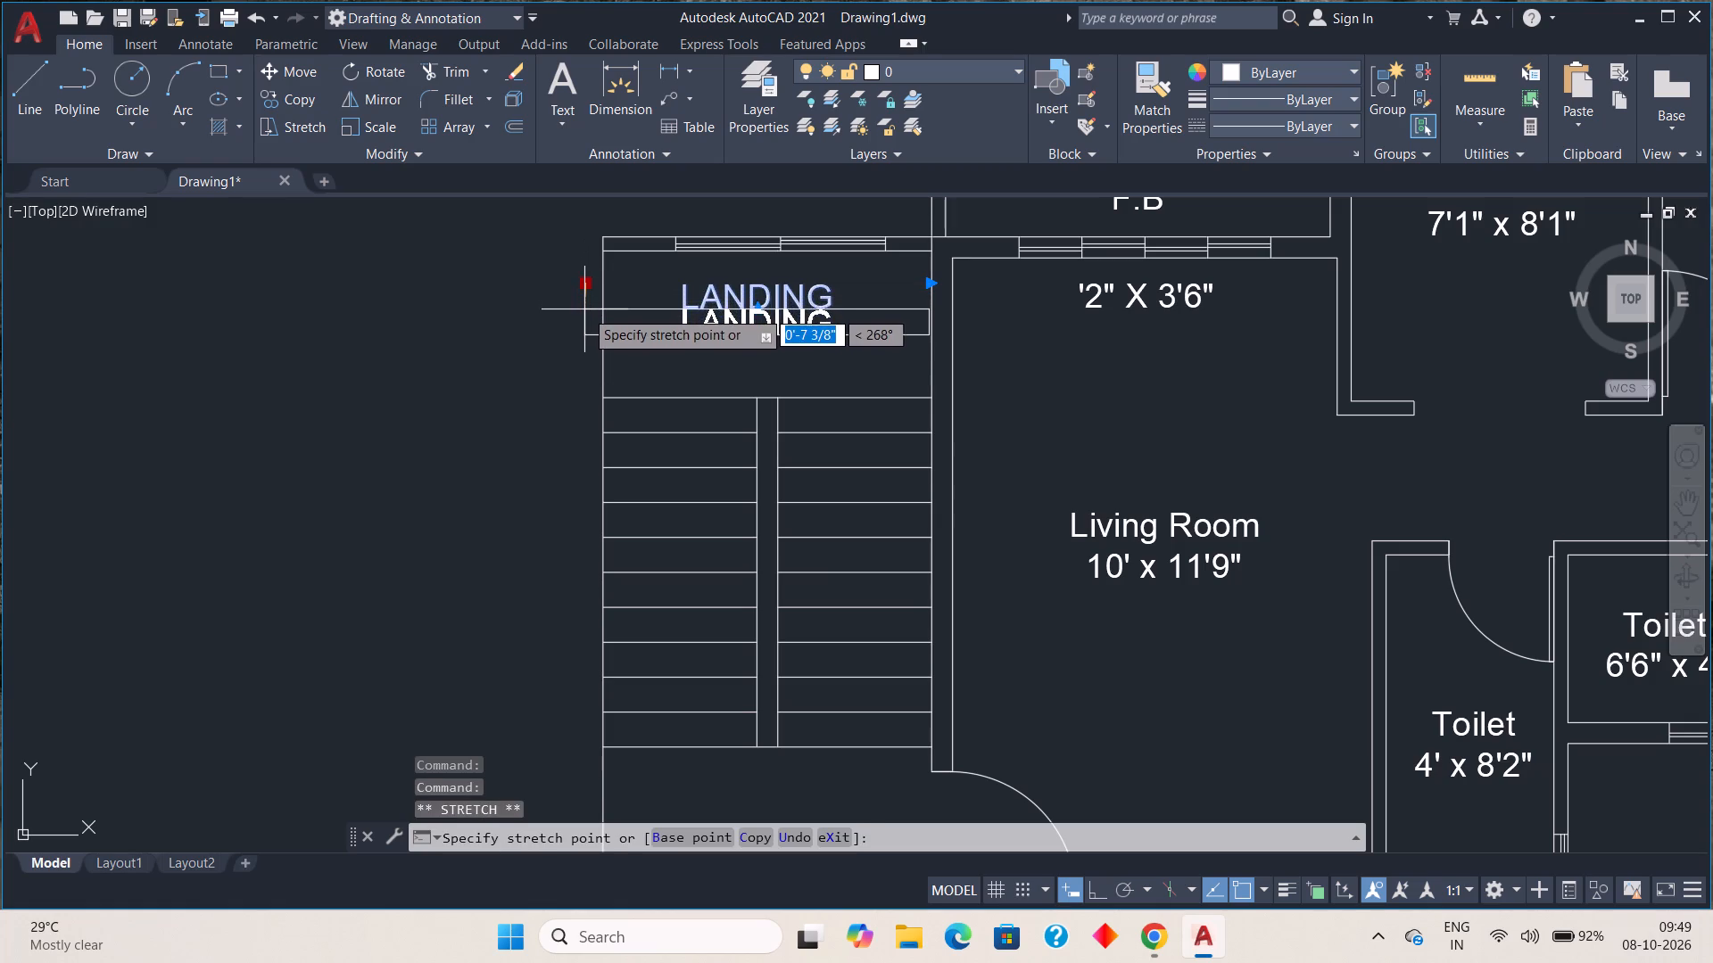
left_click(584, 309)
left_click(888, 375)
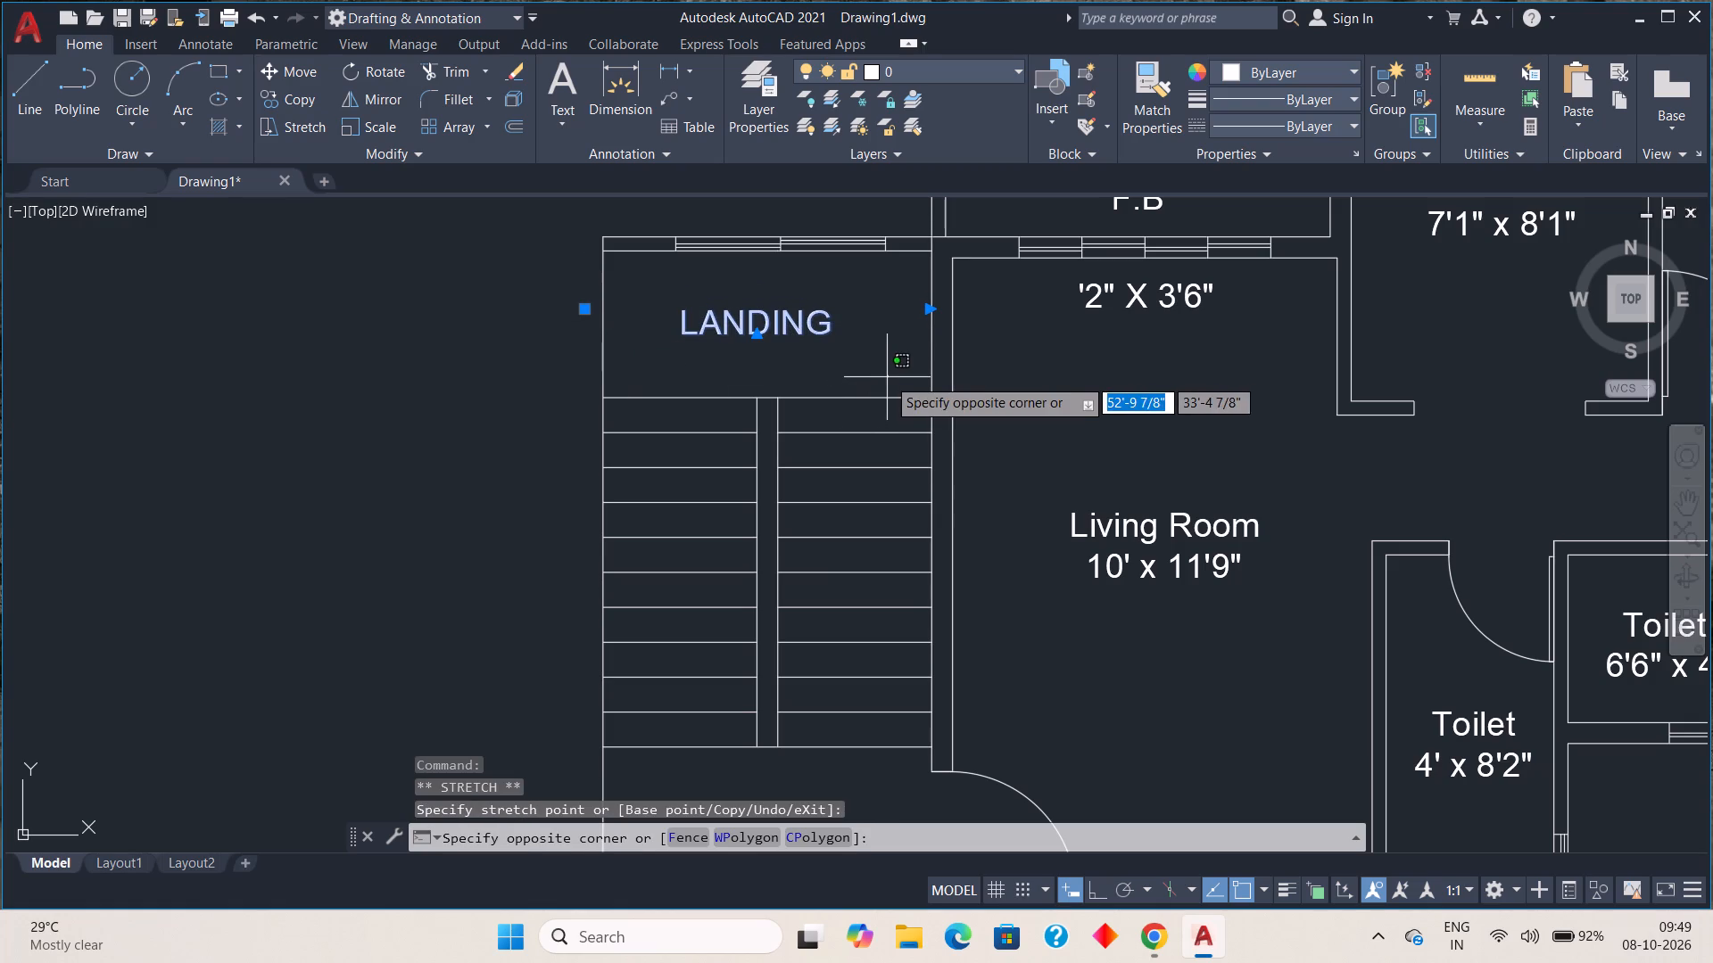
key("Escape")
key("Escape")
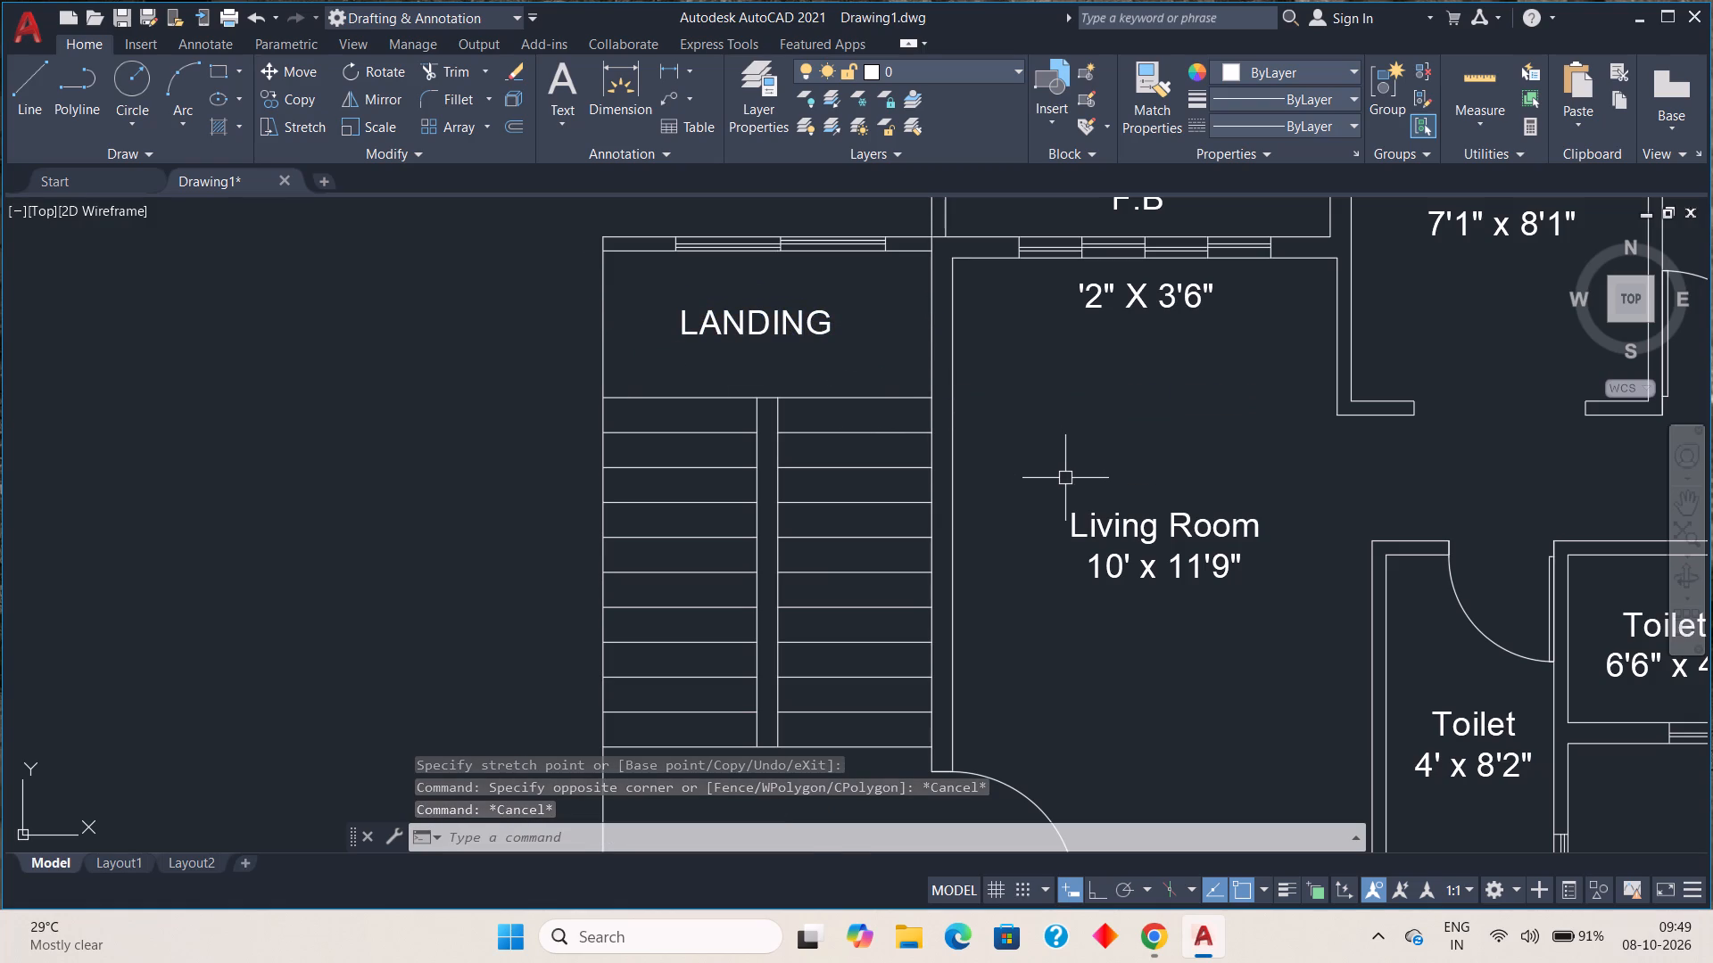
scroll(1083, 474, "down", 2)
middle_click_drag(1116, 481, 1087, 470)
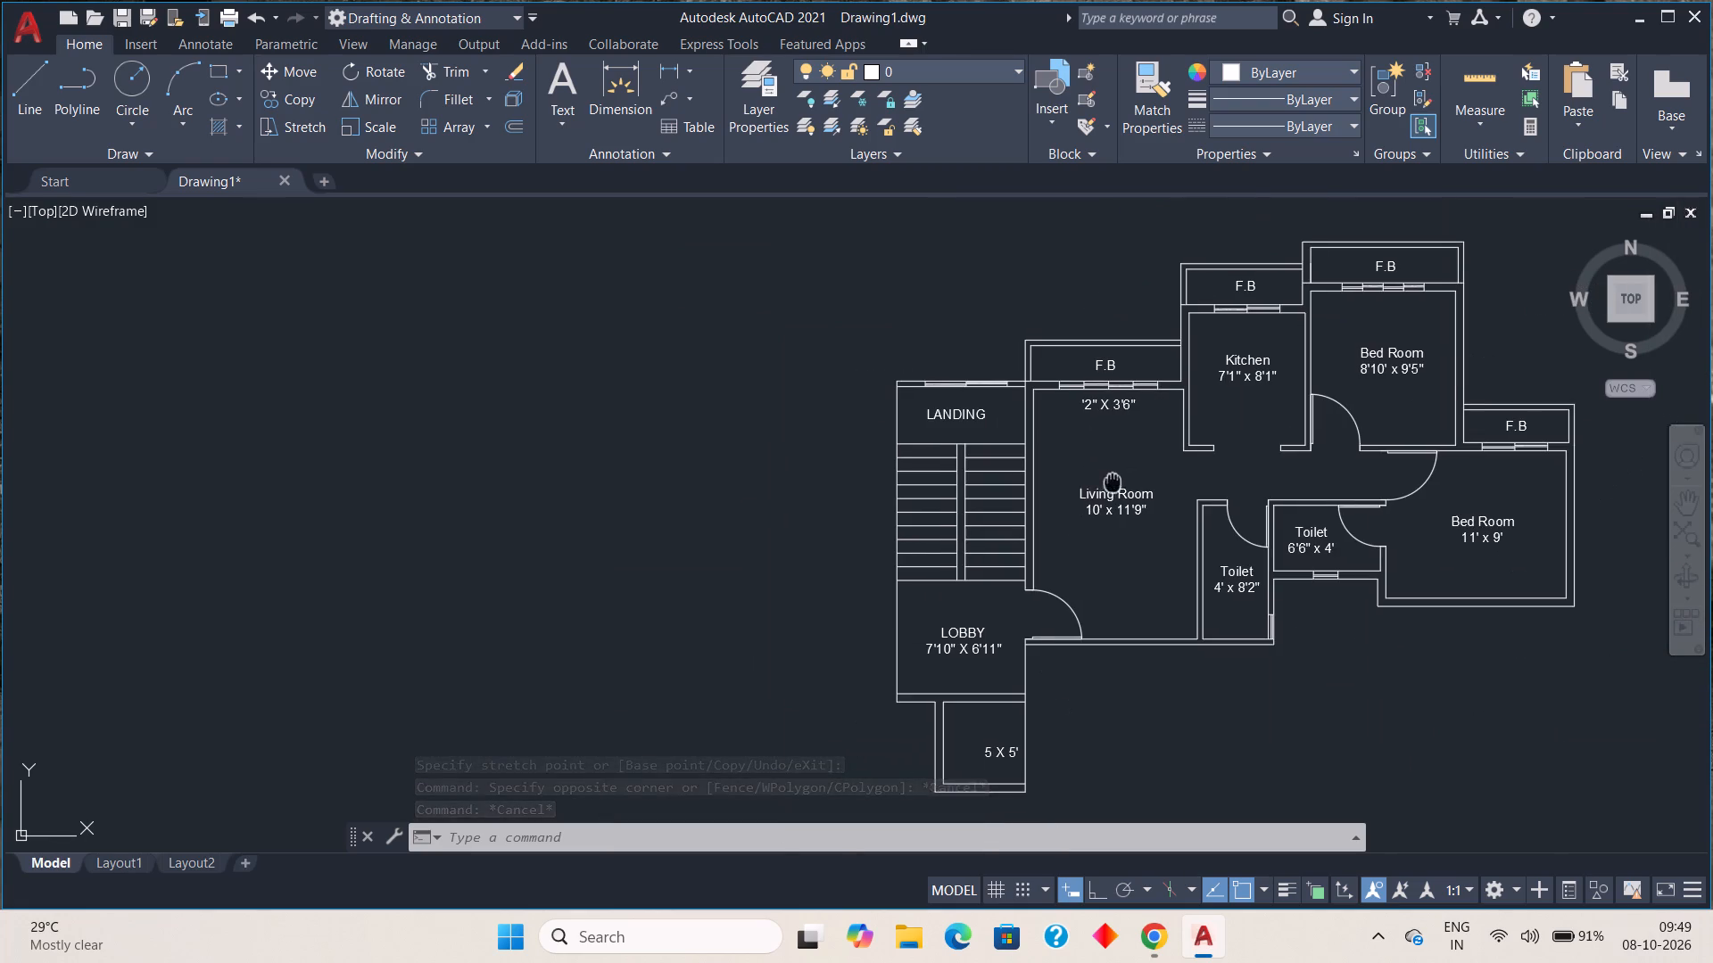
Add the name LIFT, in capitals, above the 5 X 5' size text in the small space south of the lobby.
middle_click_drag(1087, 470, 956, 397)
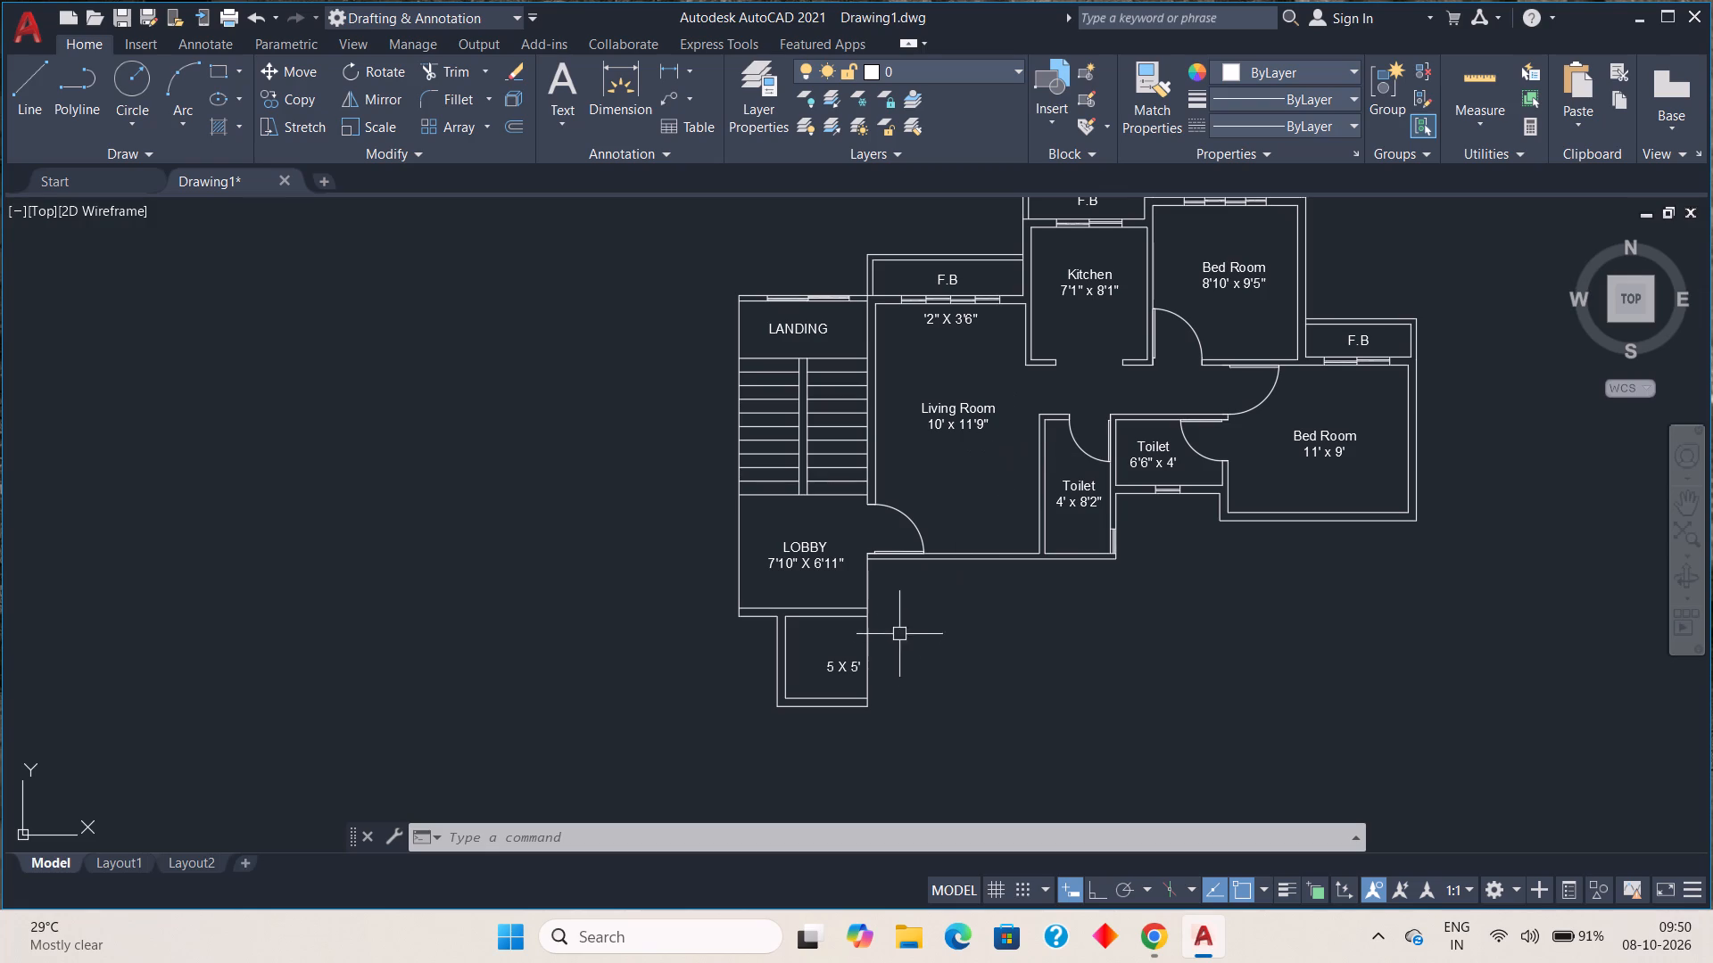
double_click(845, 671)
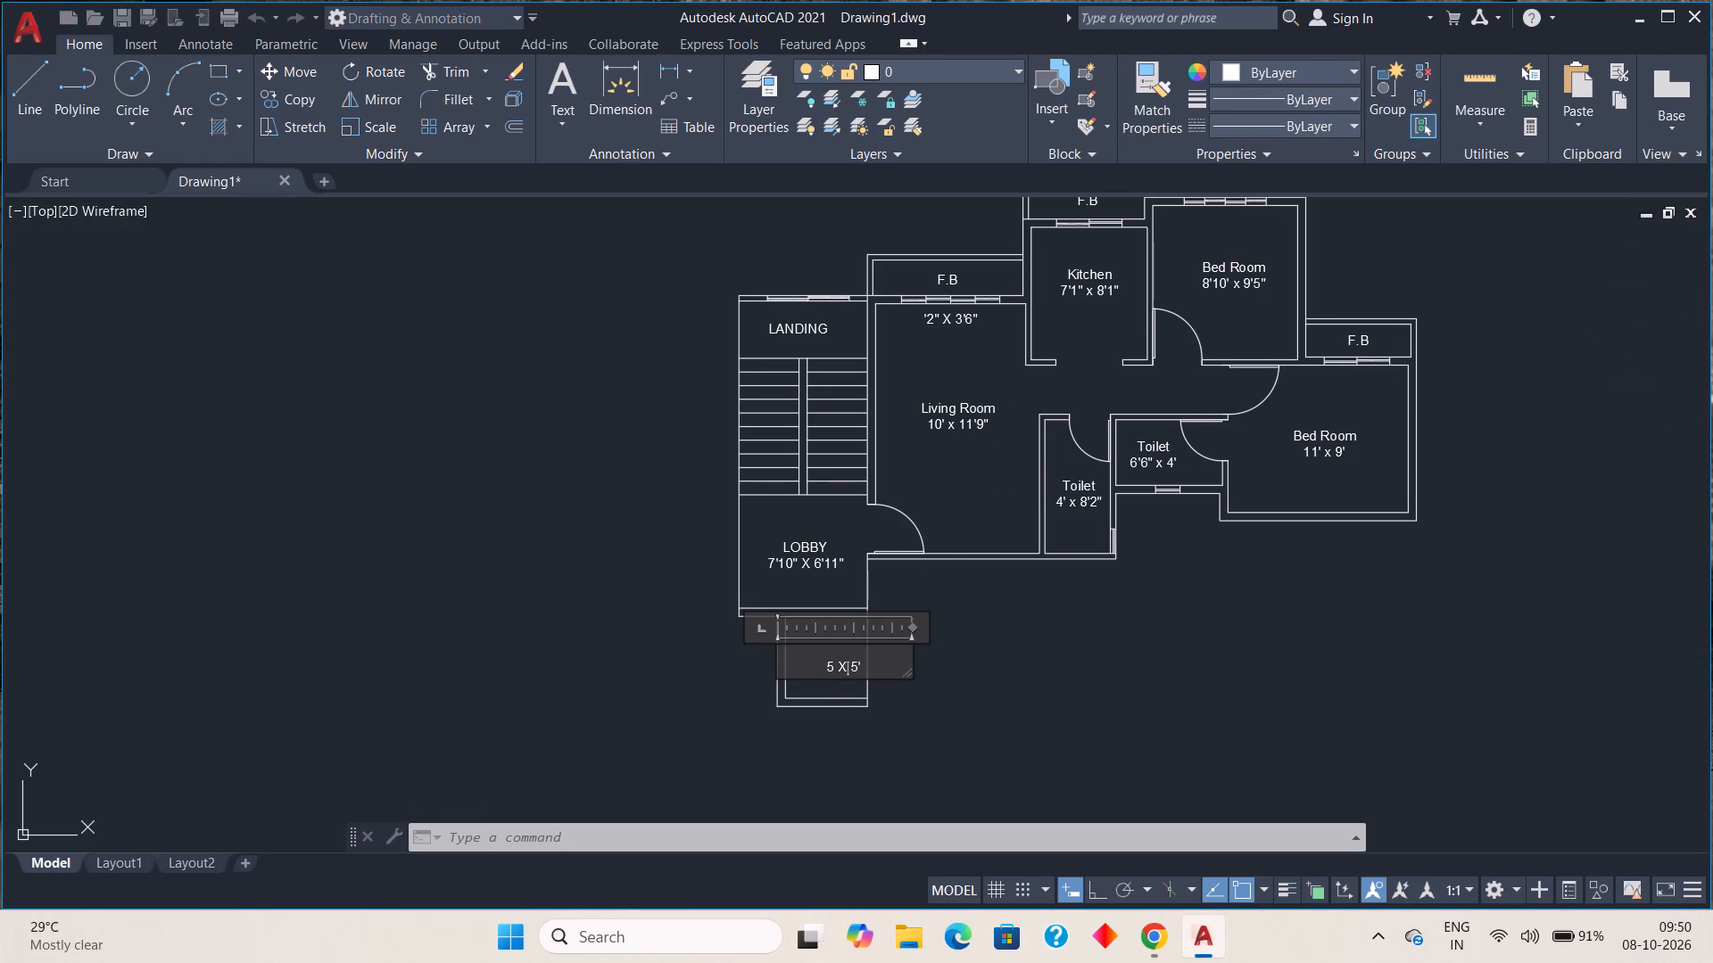
left_click(843, 646)
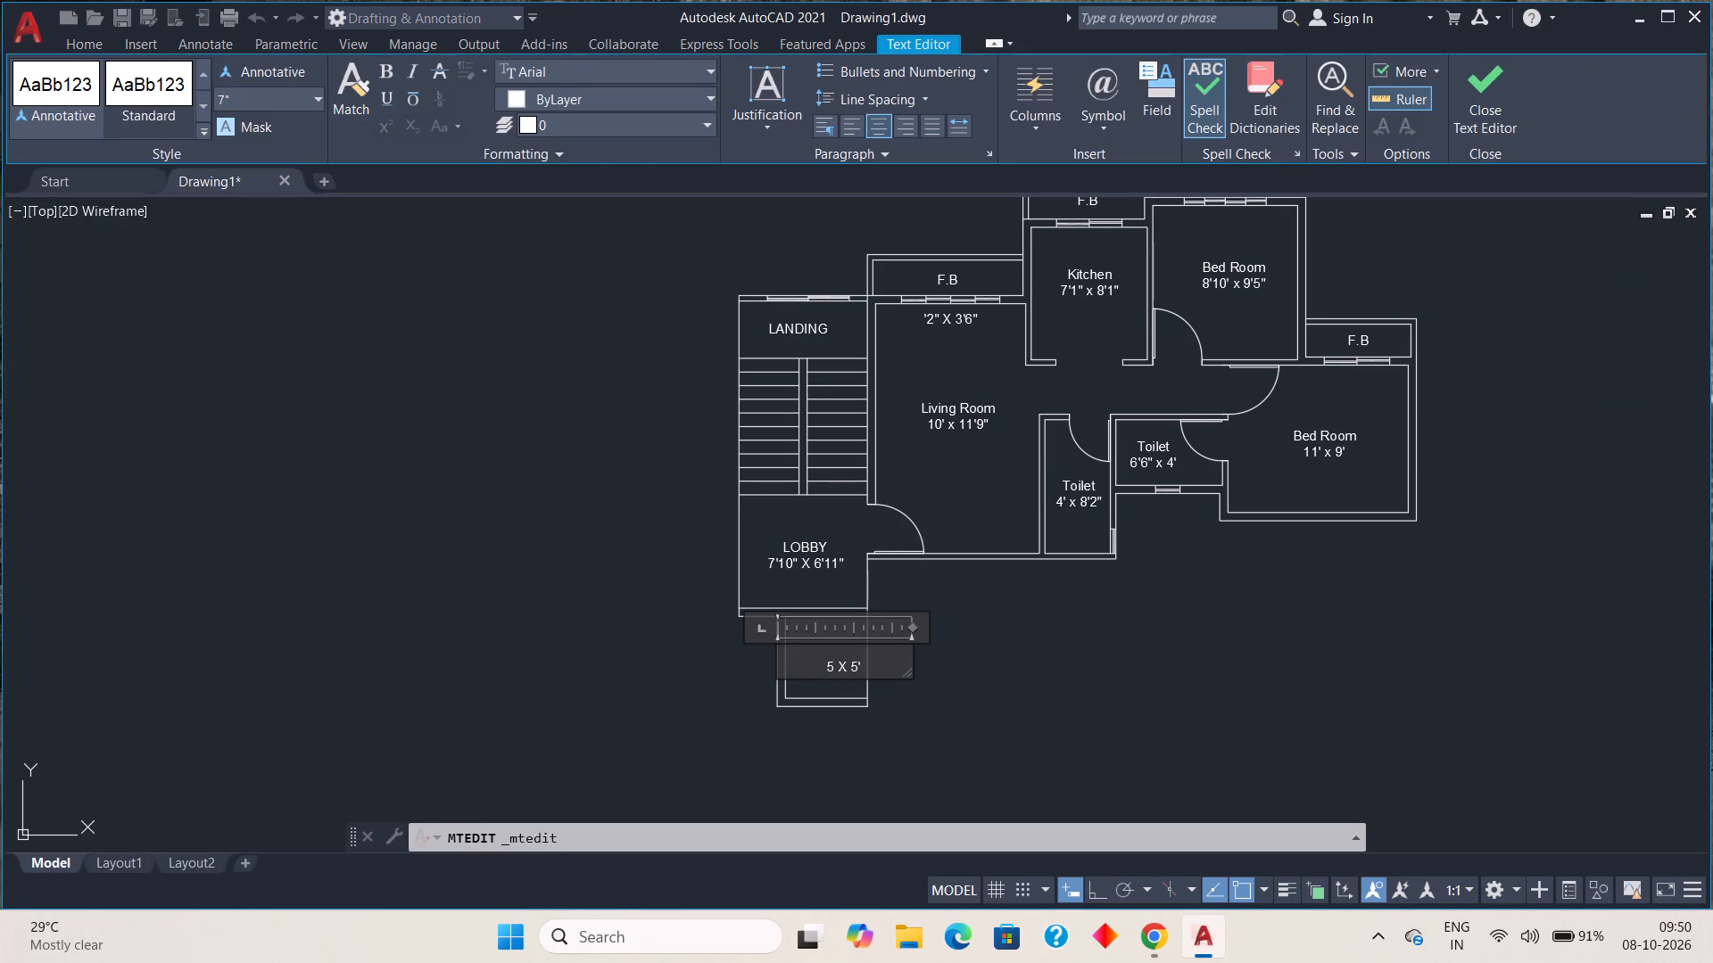
type("LI")
type("FT")
left_click(1017, 679)
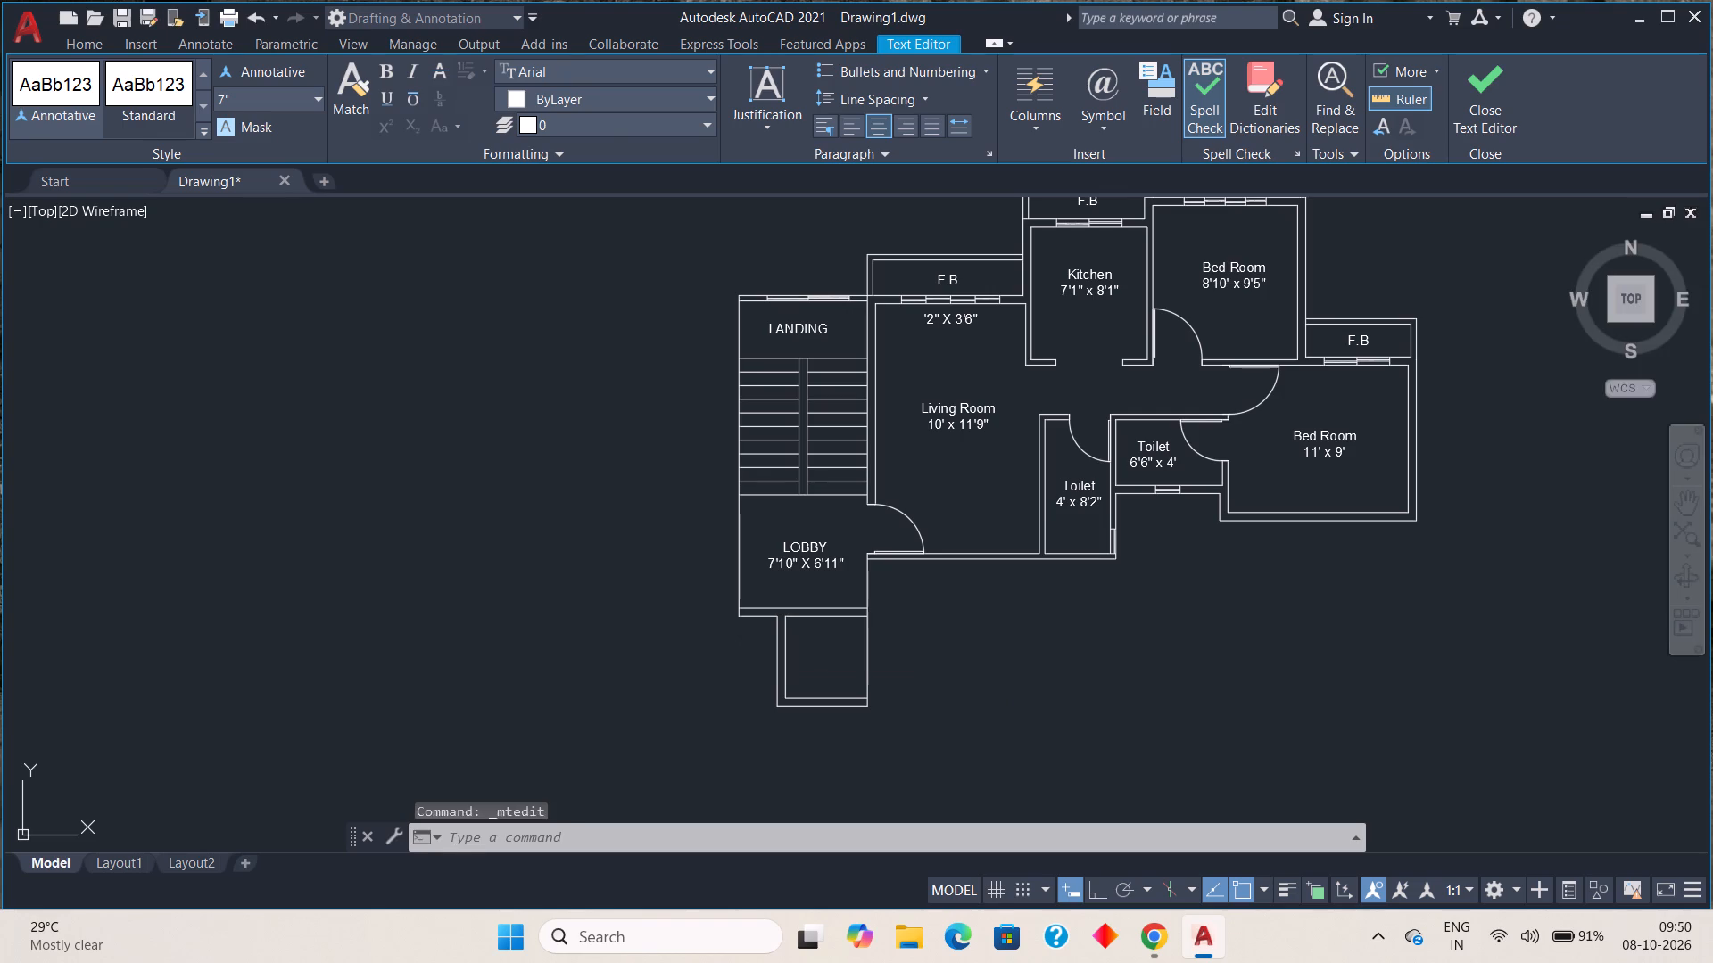
Move the LIFT label west and slightly north so it sits between its space's side walls, and clear the selection.
left_click(838, 651)
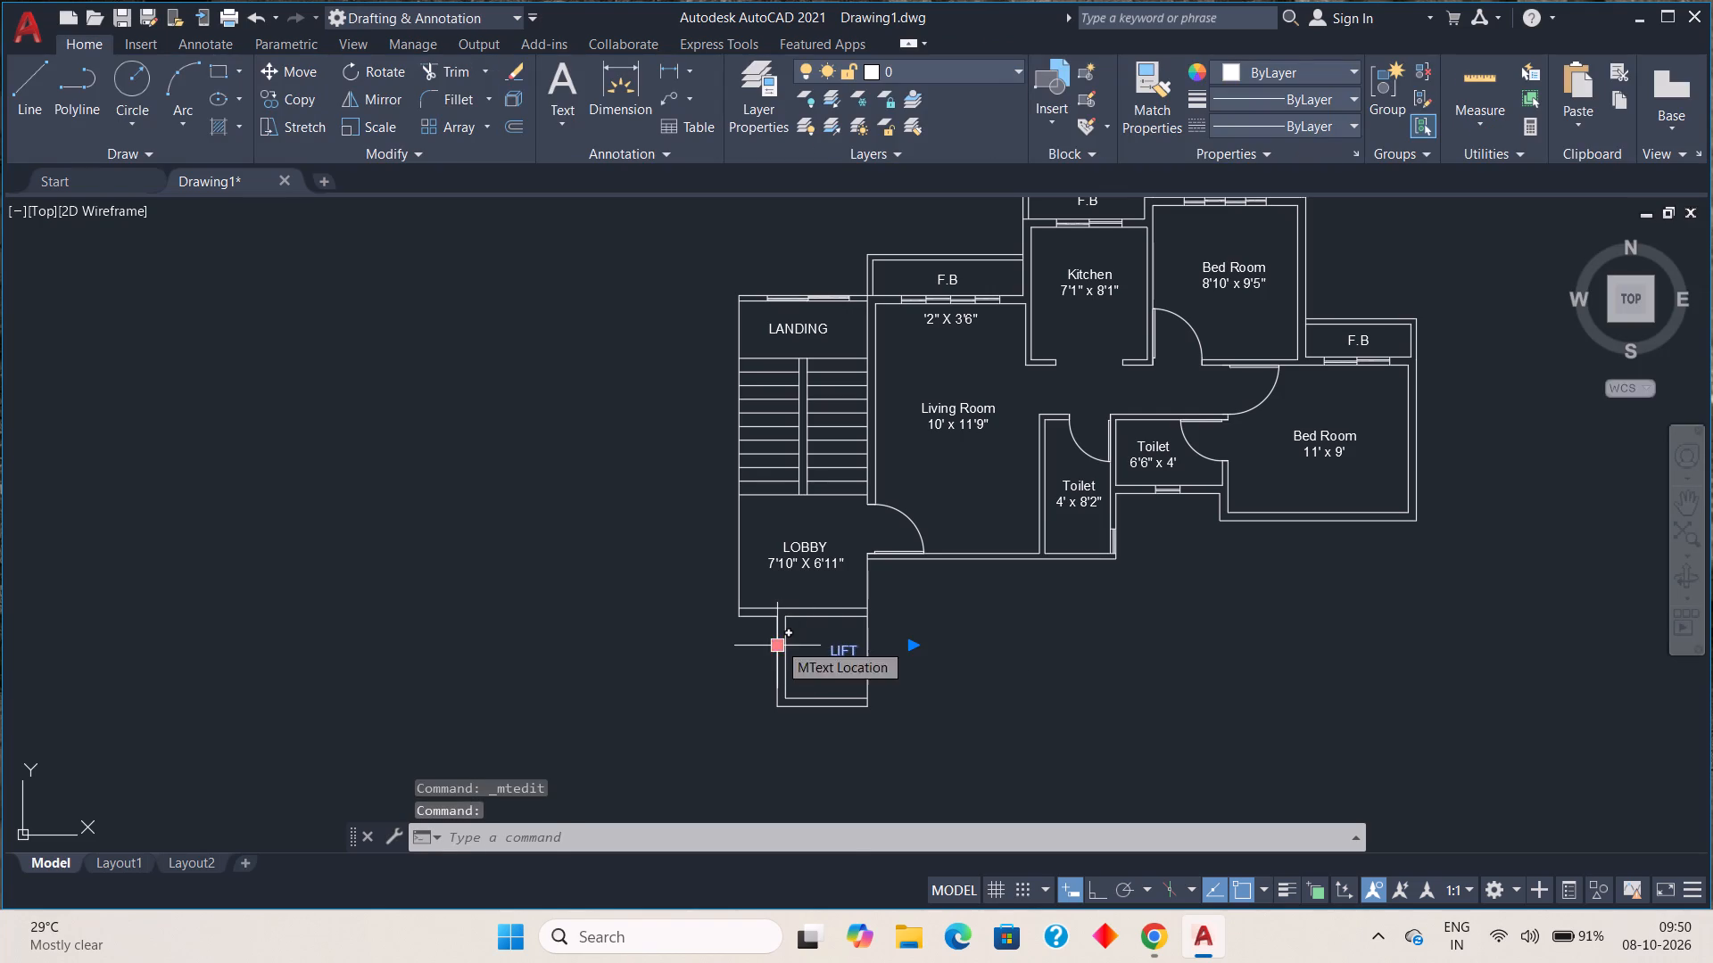
left_click(778, 642)
scroll(765, 638, "up", 3)
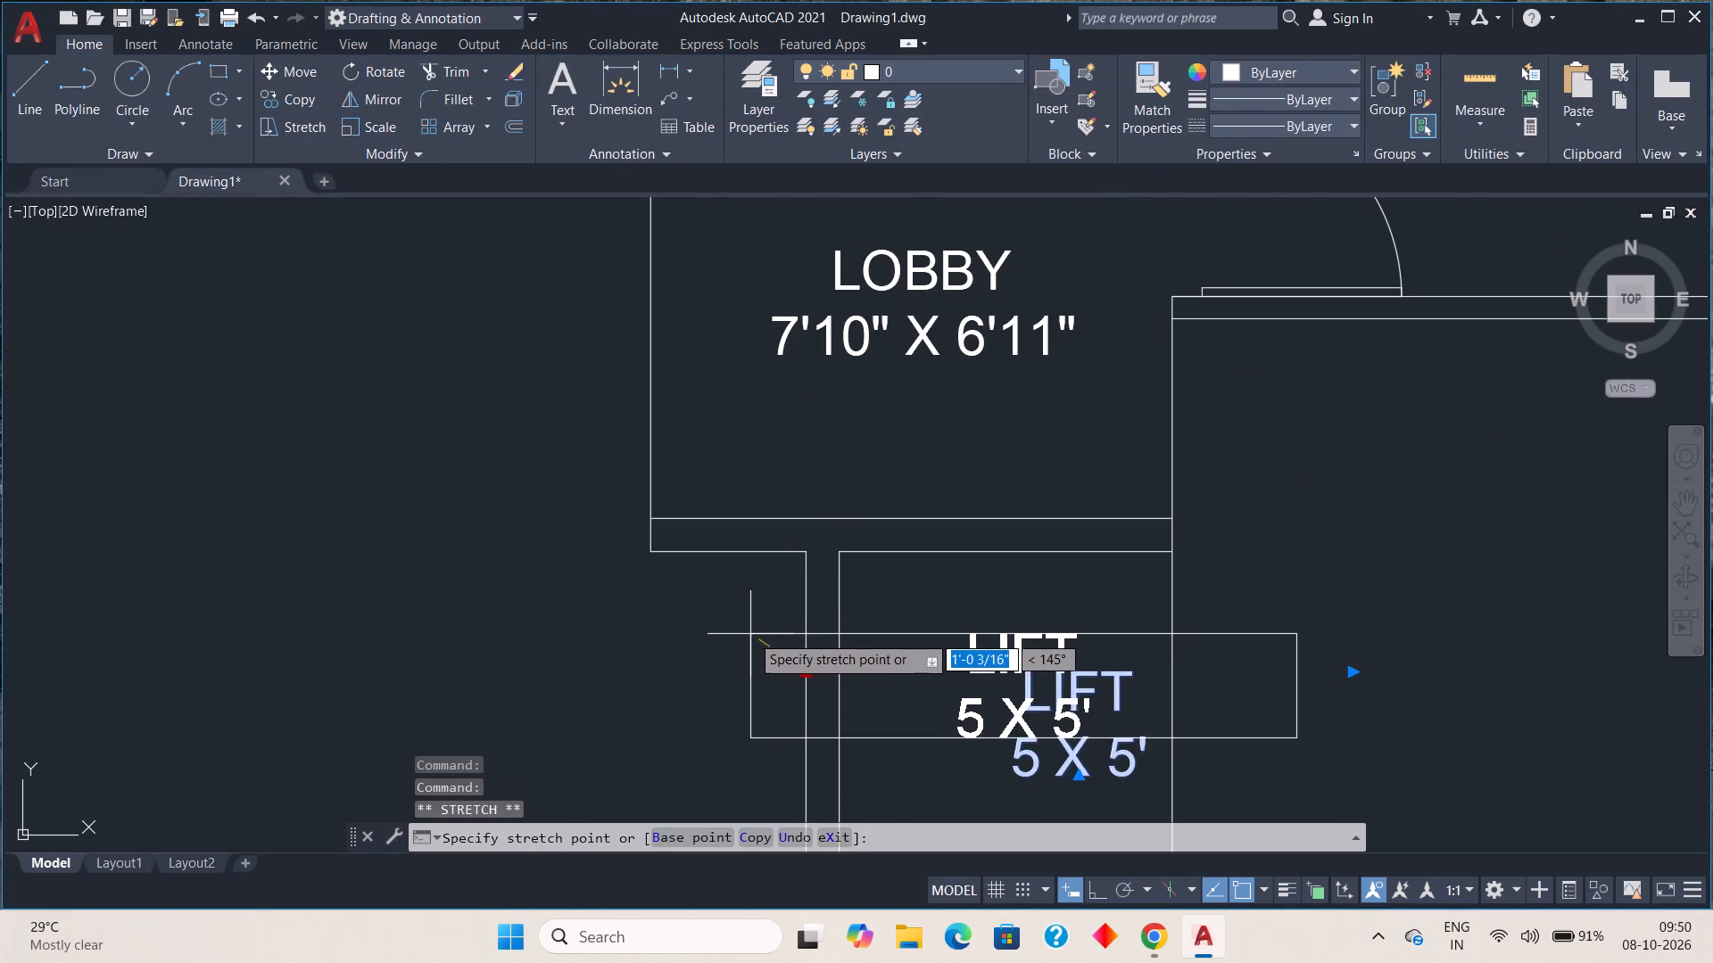
left_click(721, 654)
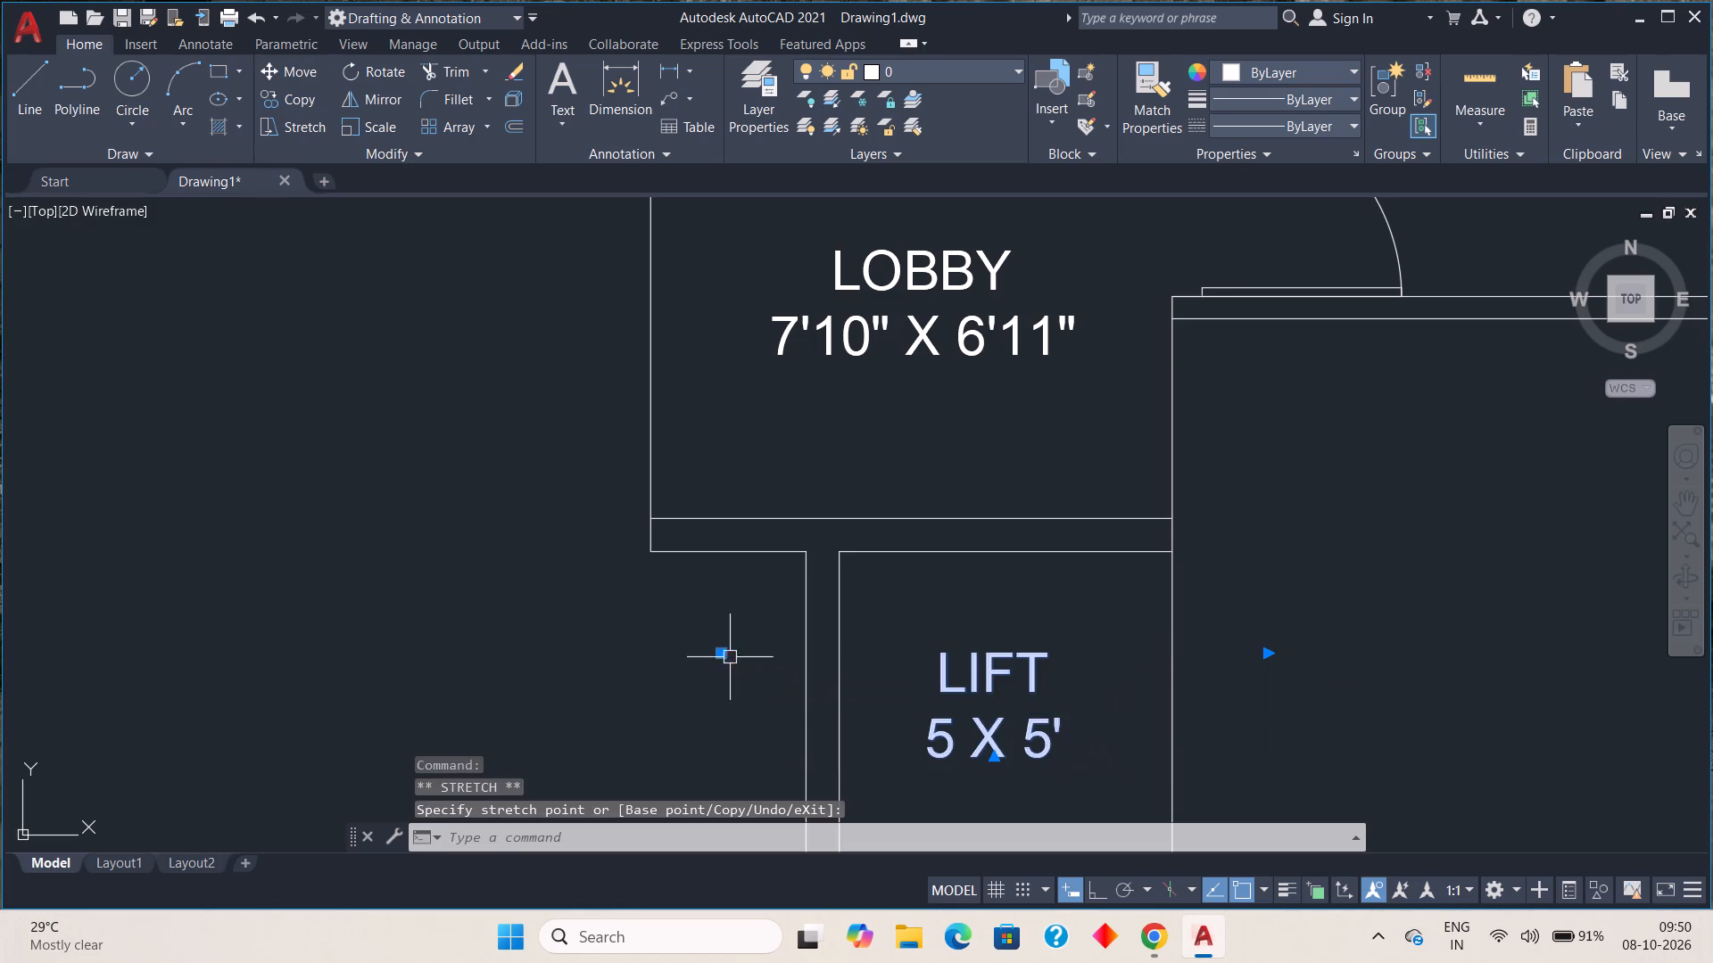
key("Escape")
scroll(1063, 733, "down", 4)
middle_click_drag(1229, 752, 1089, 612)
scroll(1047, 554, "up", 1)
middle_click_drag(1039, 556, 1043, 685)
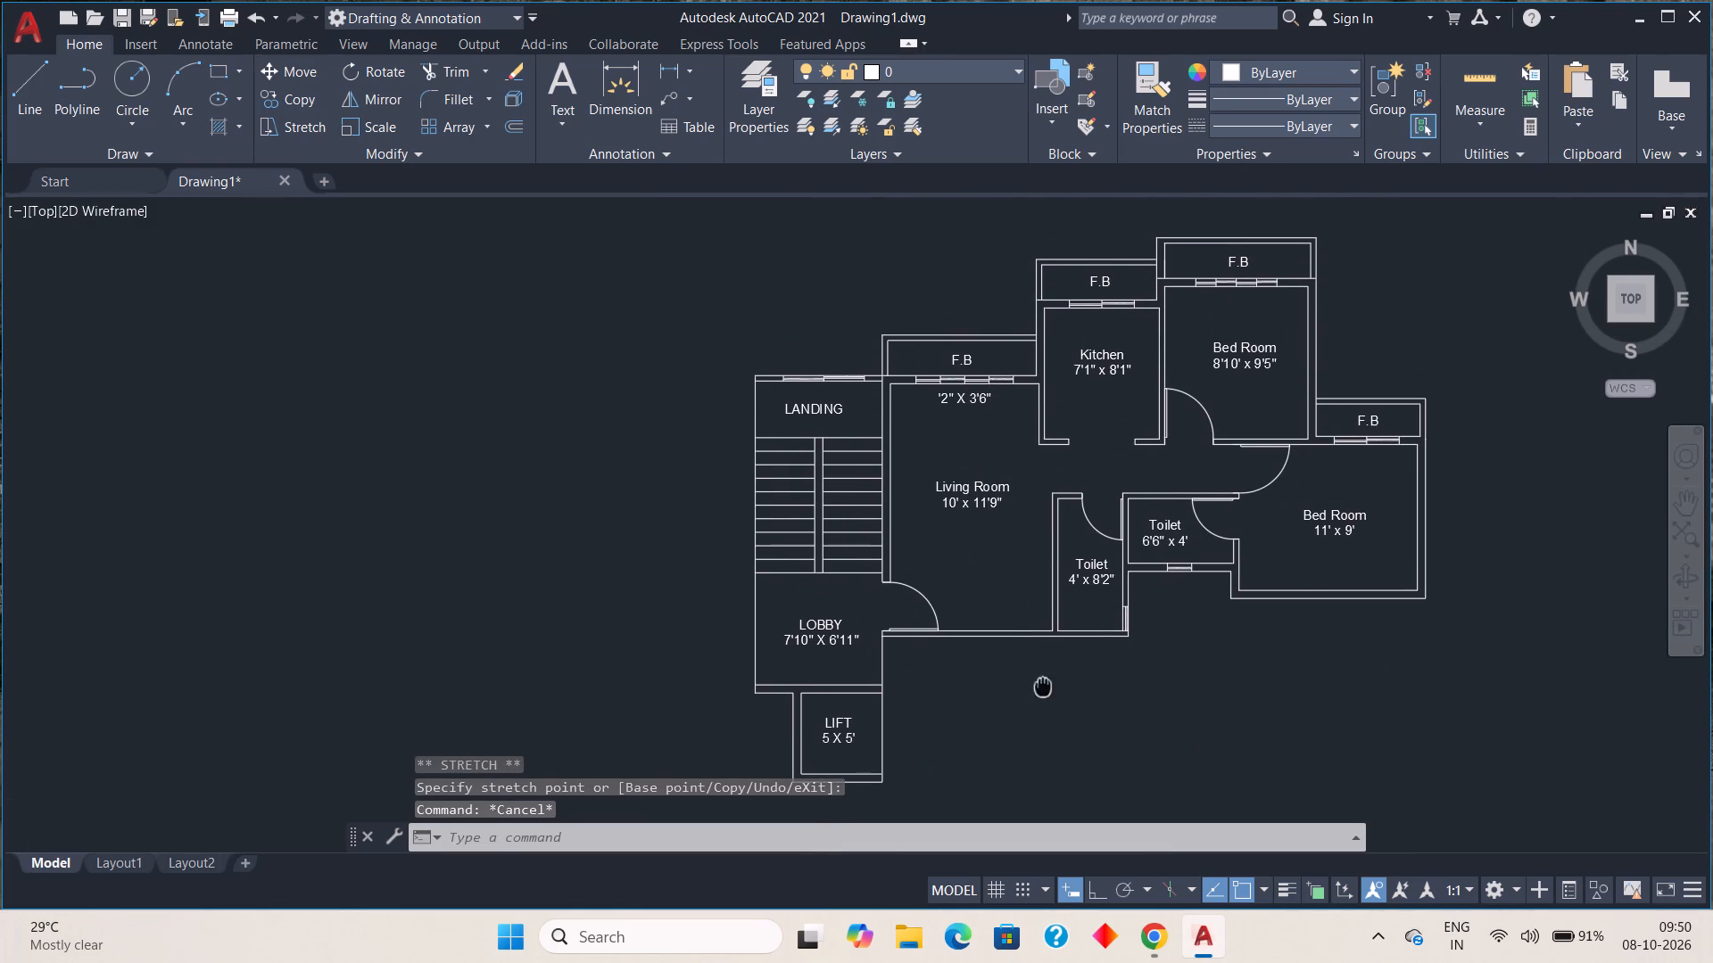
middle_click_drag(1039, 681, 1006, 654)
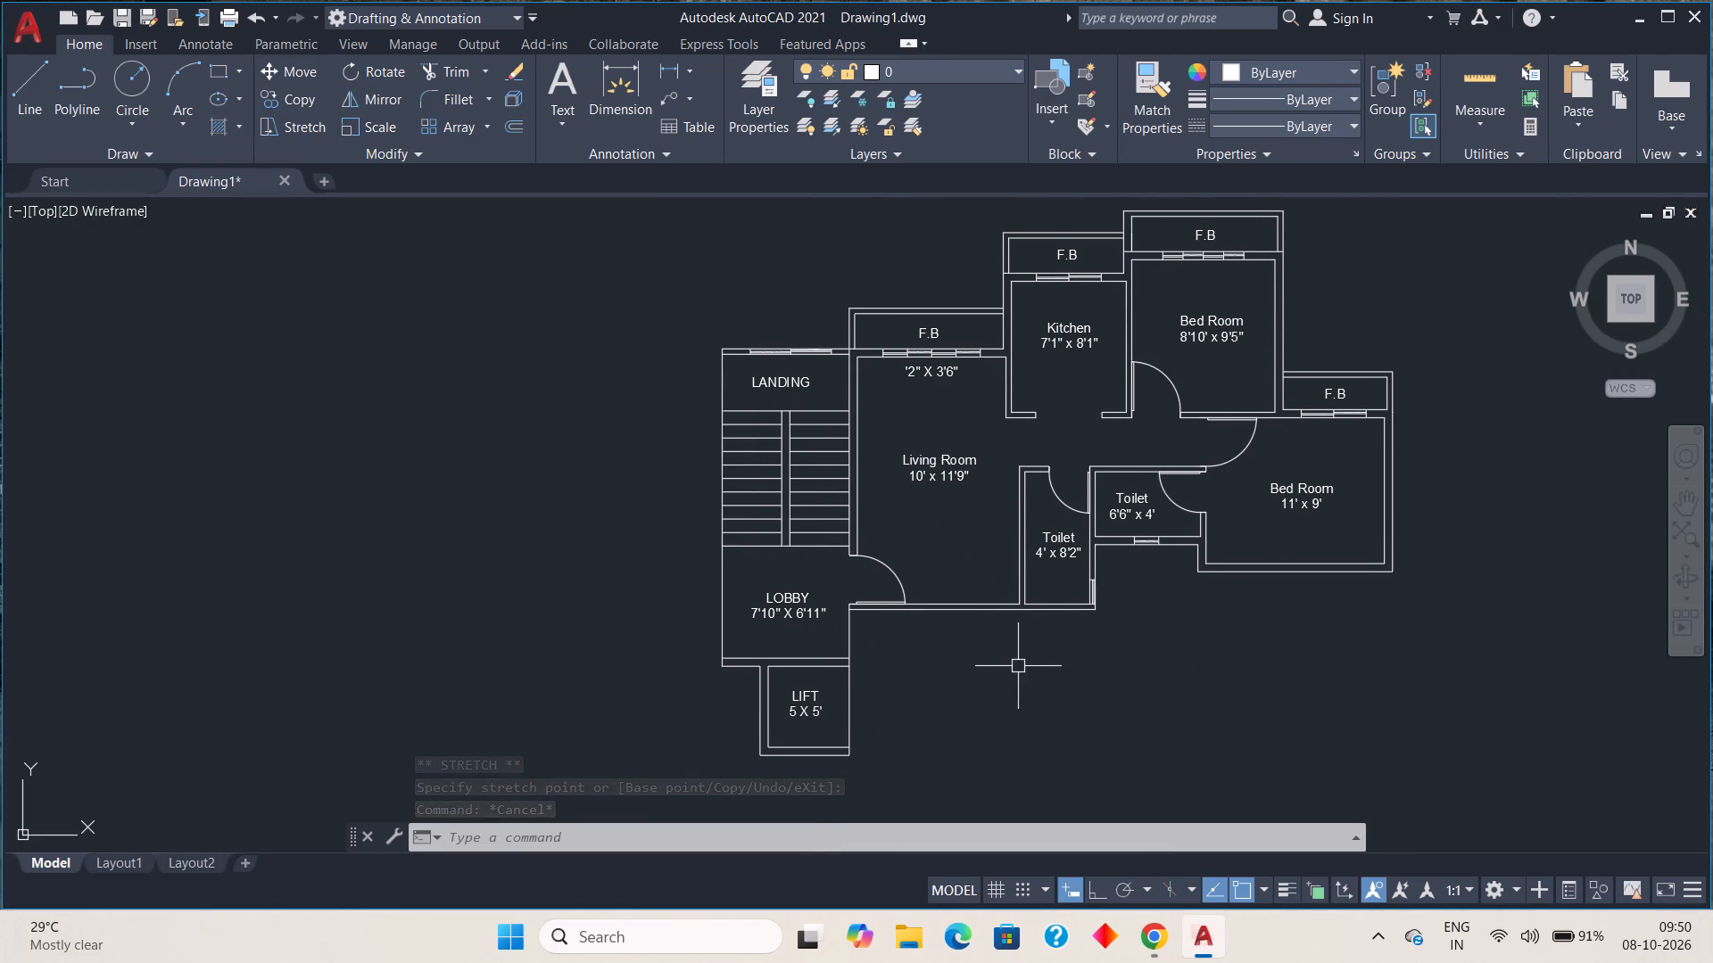
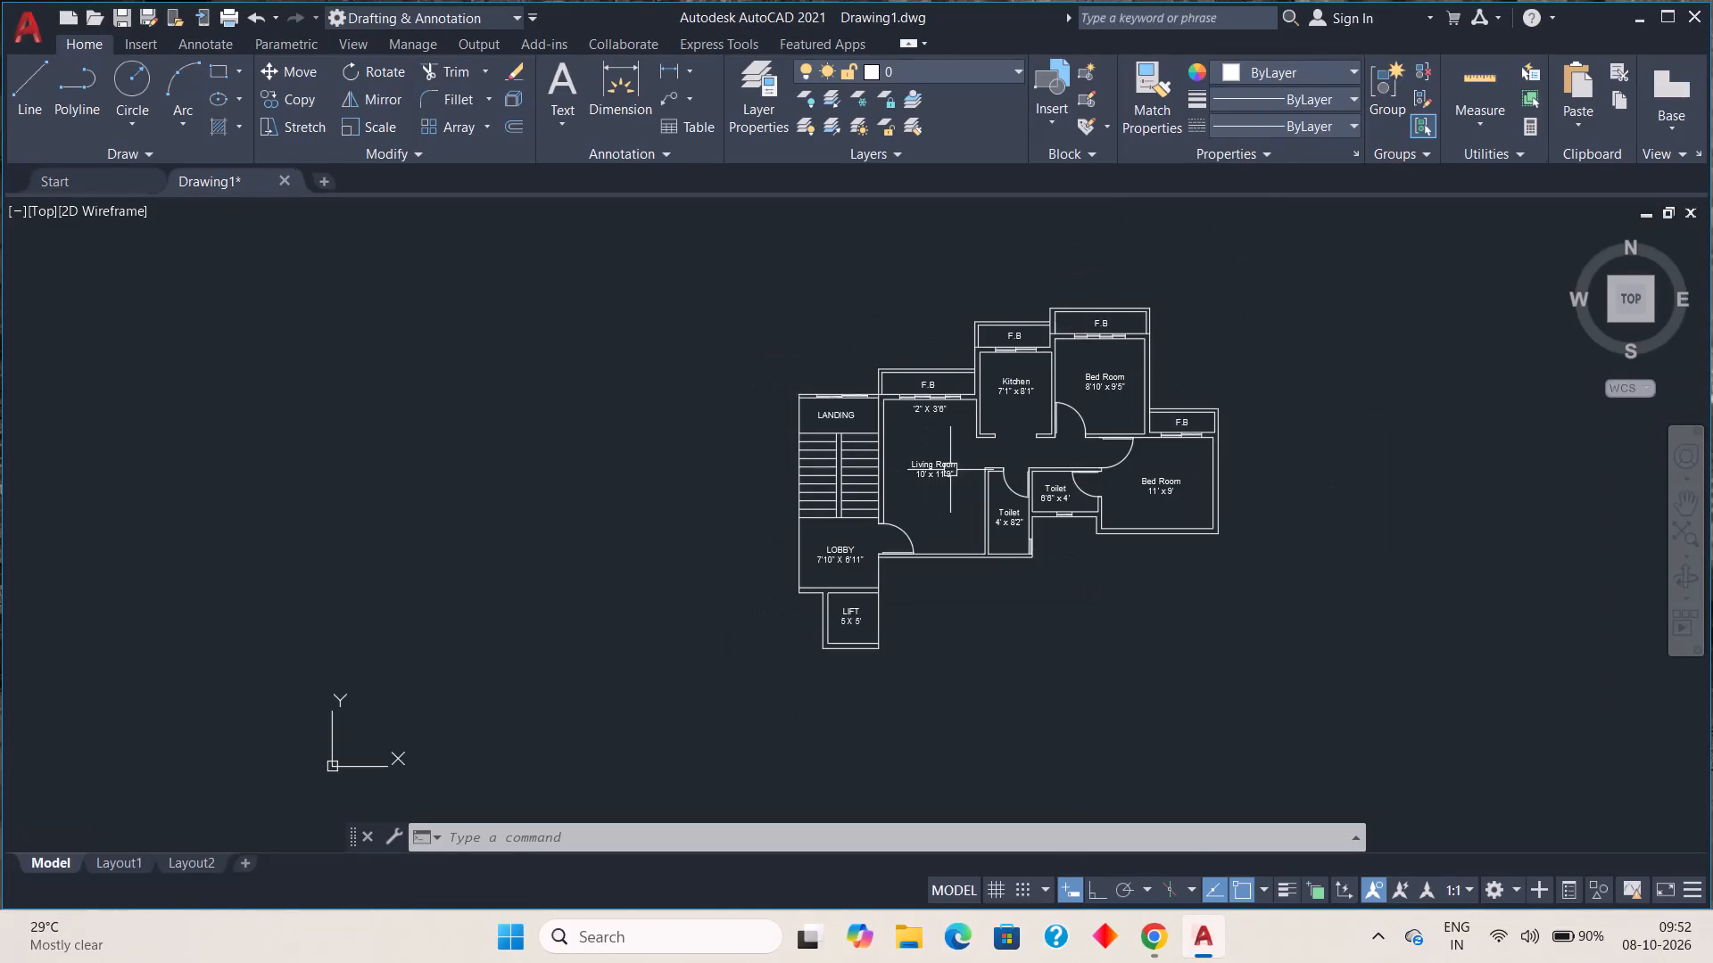
Mirror the apartment, excluding stairs, lobby and lift, southwards about a horizontal line through its south wall's midpoint, with Ortho on, keeping the original.
middle_click_drag(956, 467, 965, 520)
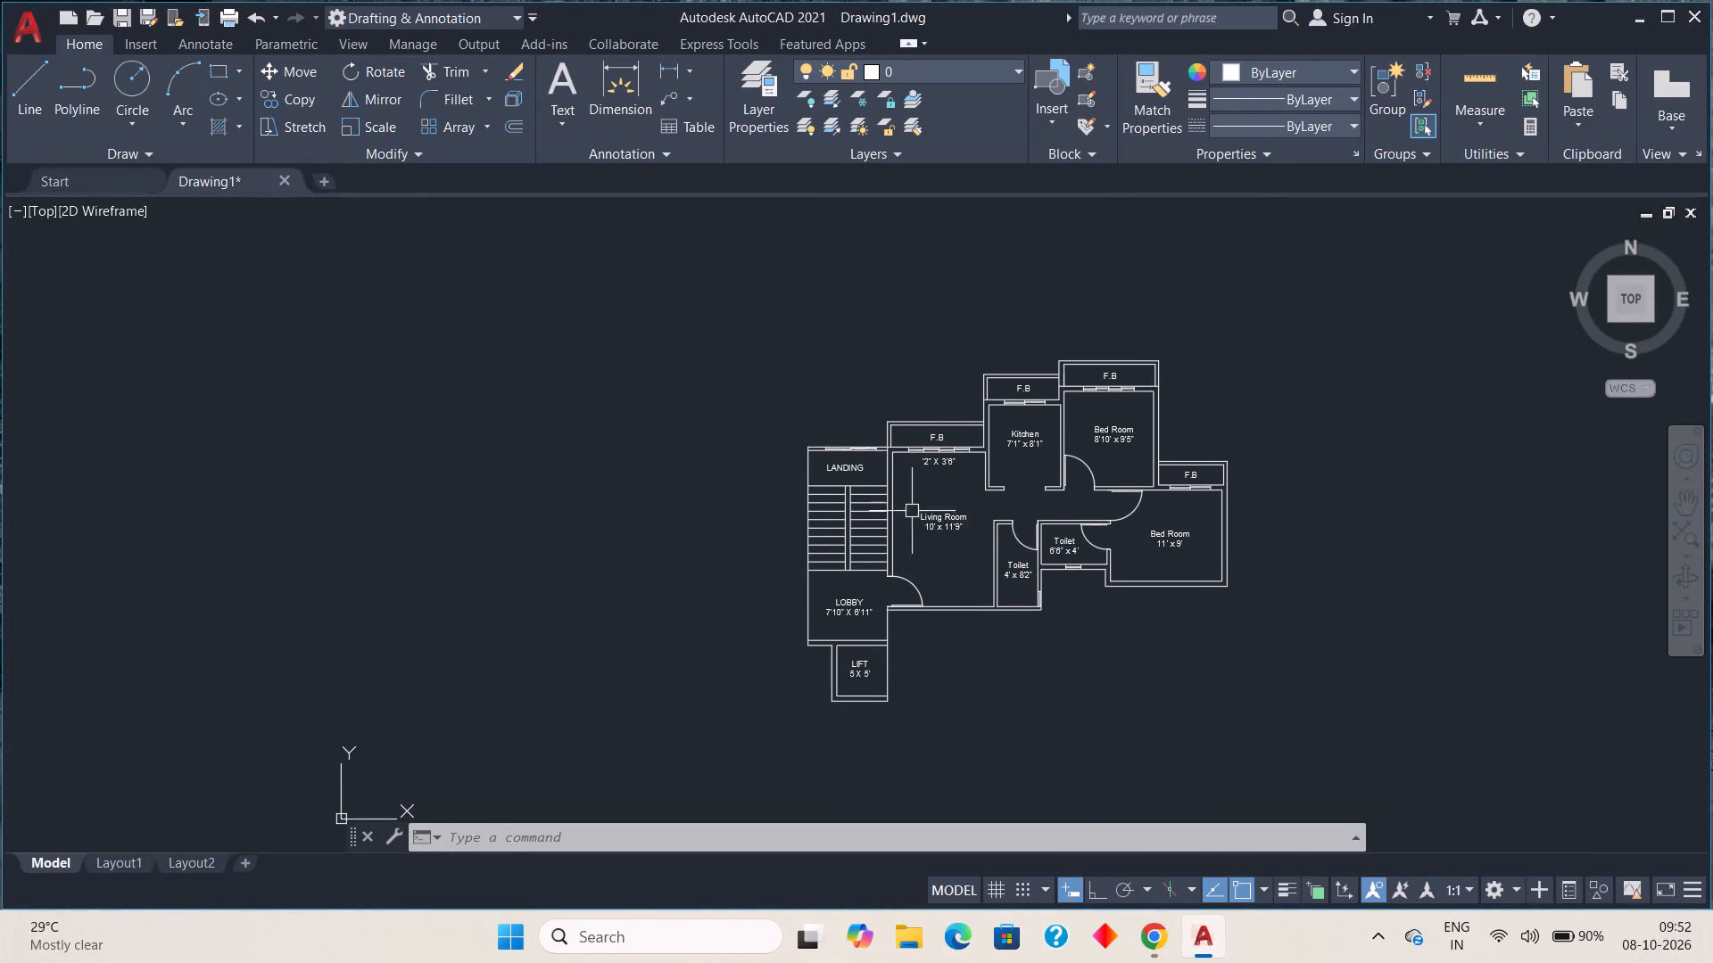
left_click(860, 333)
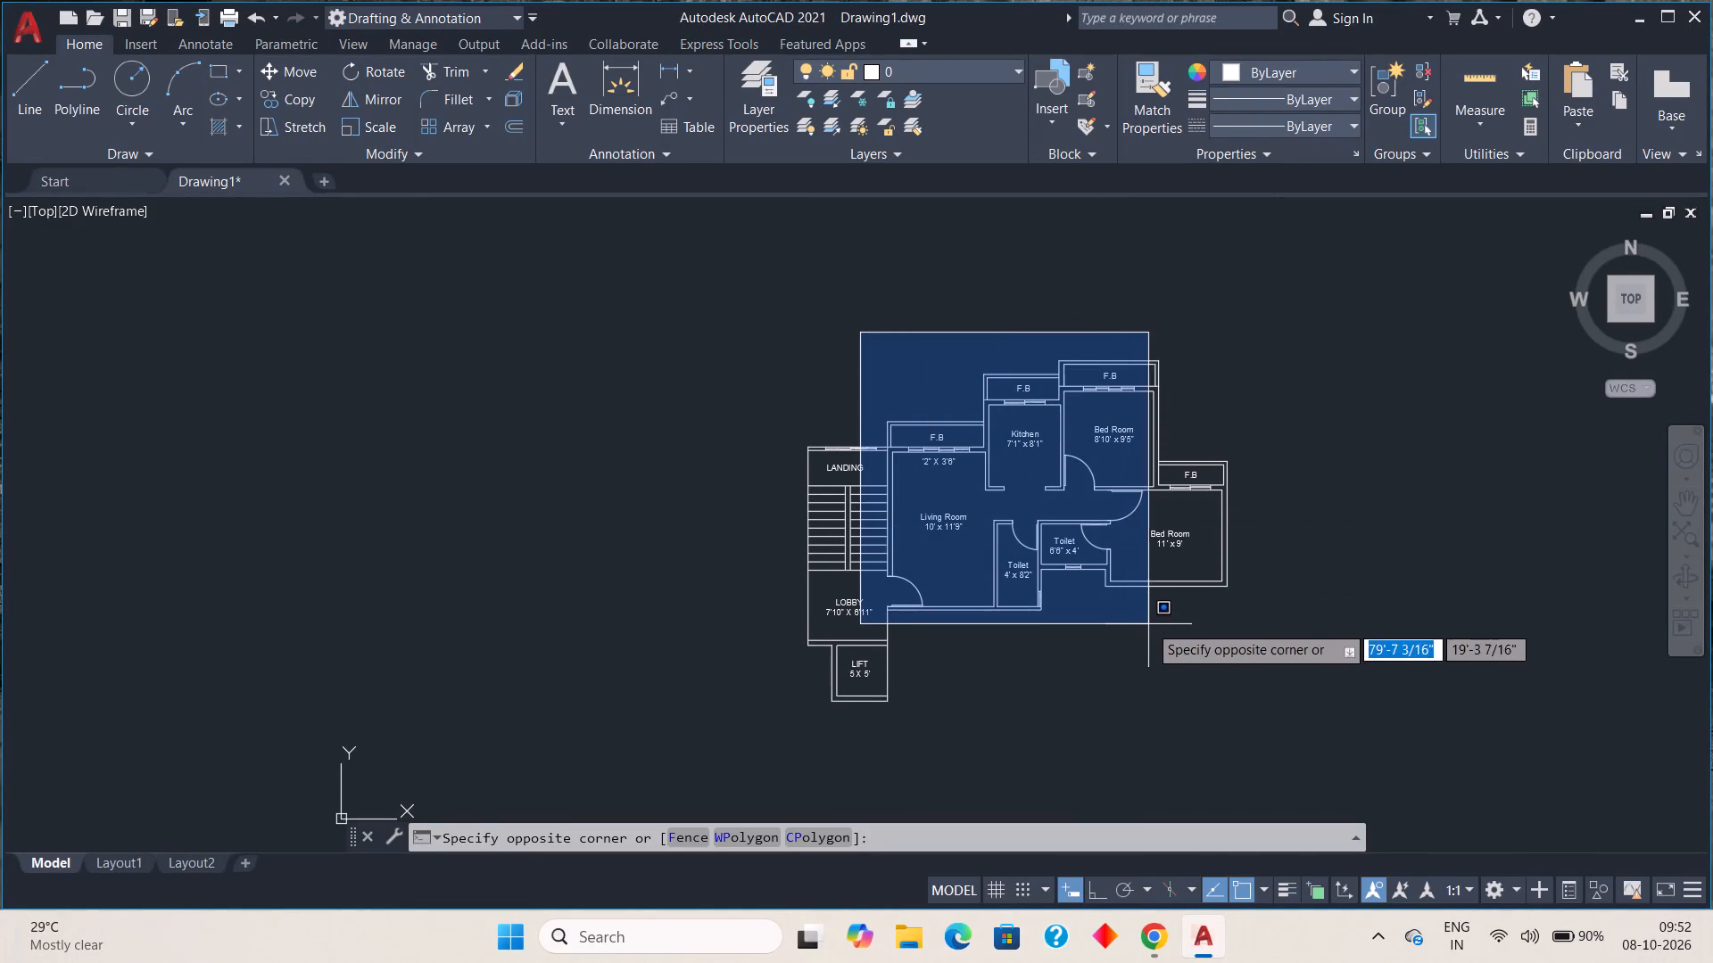
left_click(1270, 618)
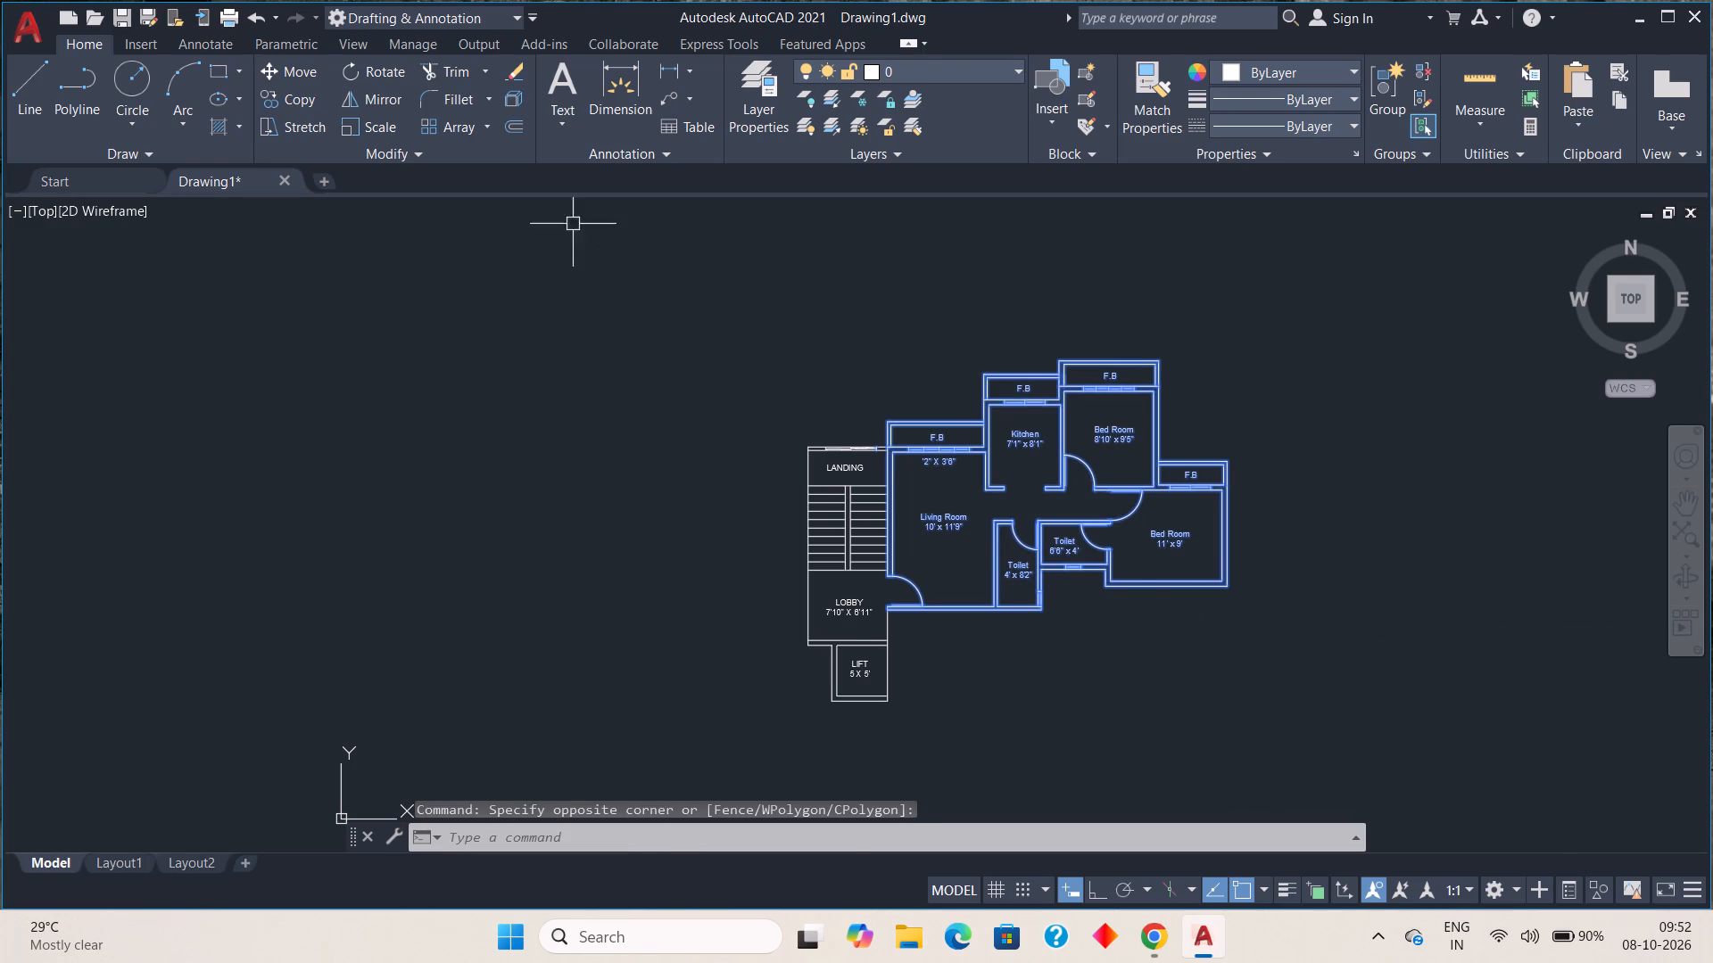
left_click(382, 93)
scroll(900, 616, "up", 5)
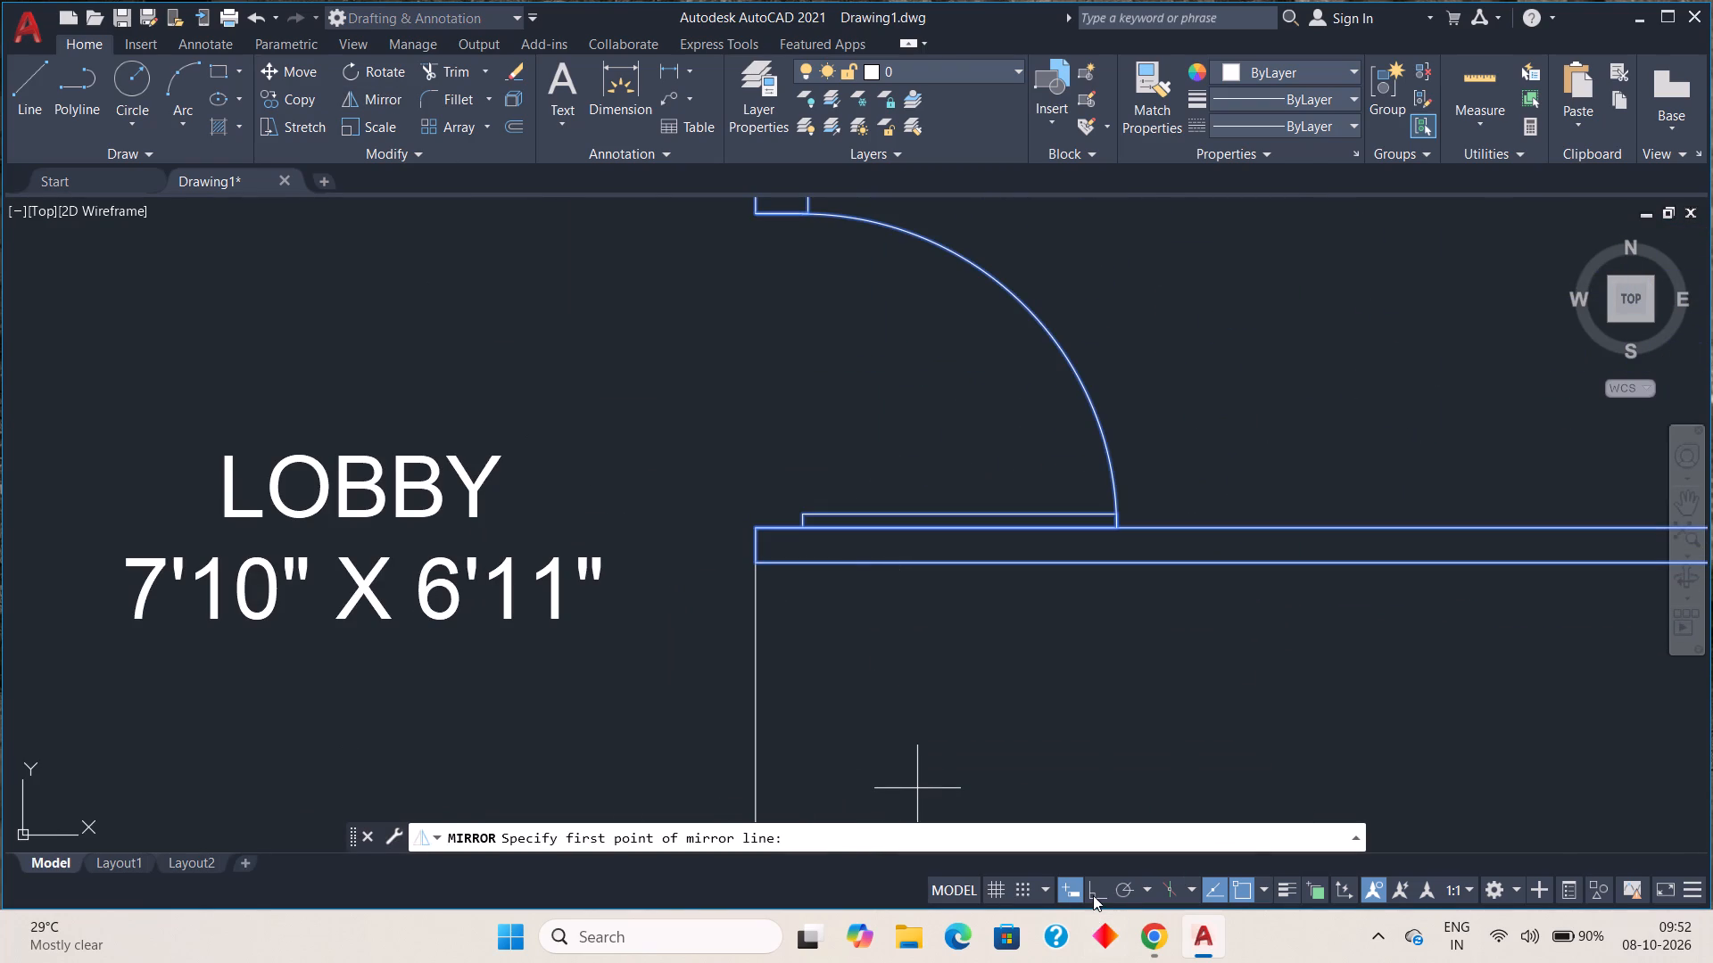
left_click(1093, 894)
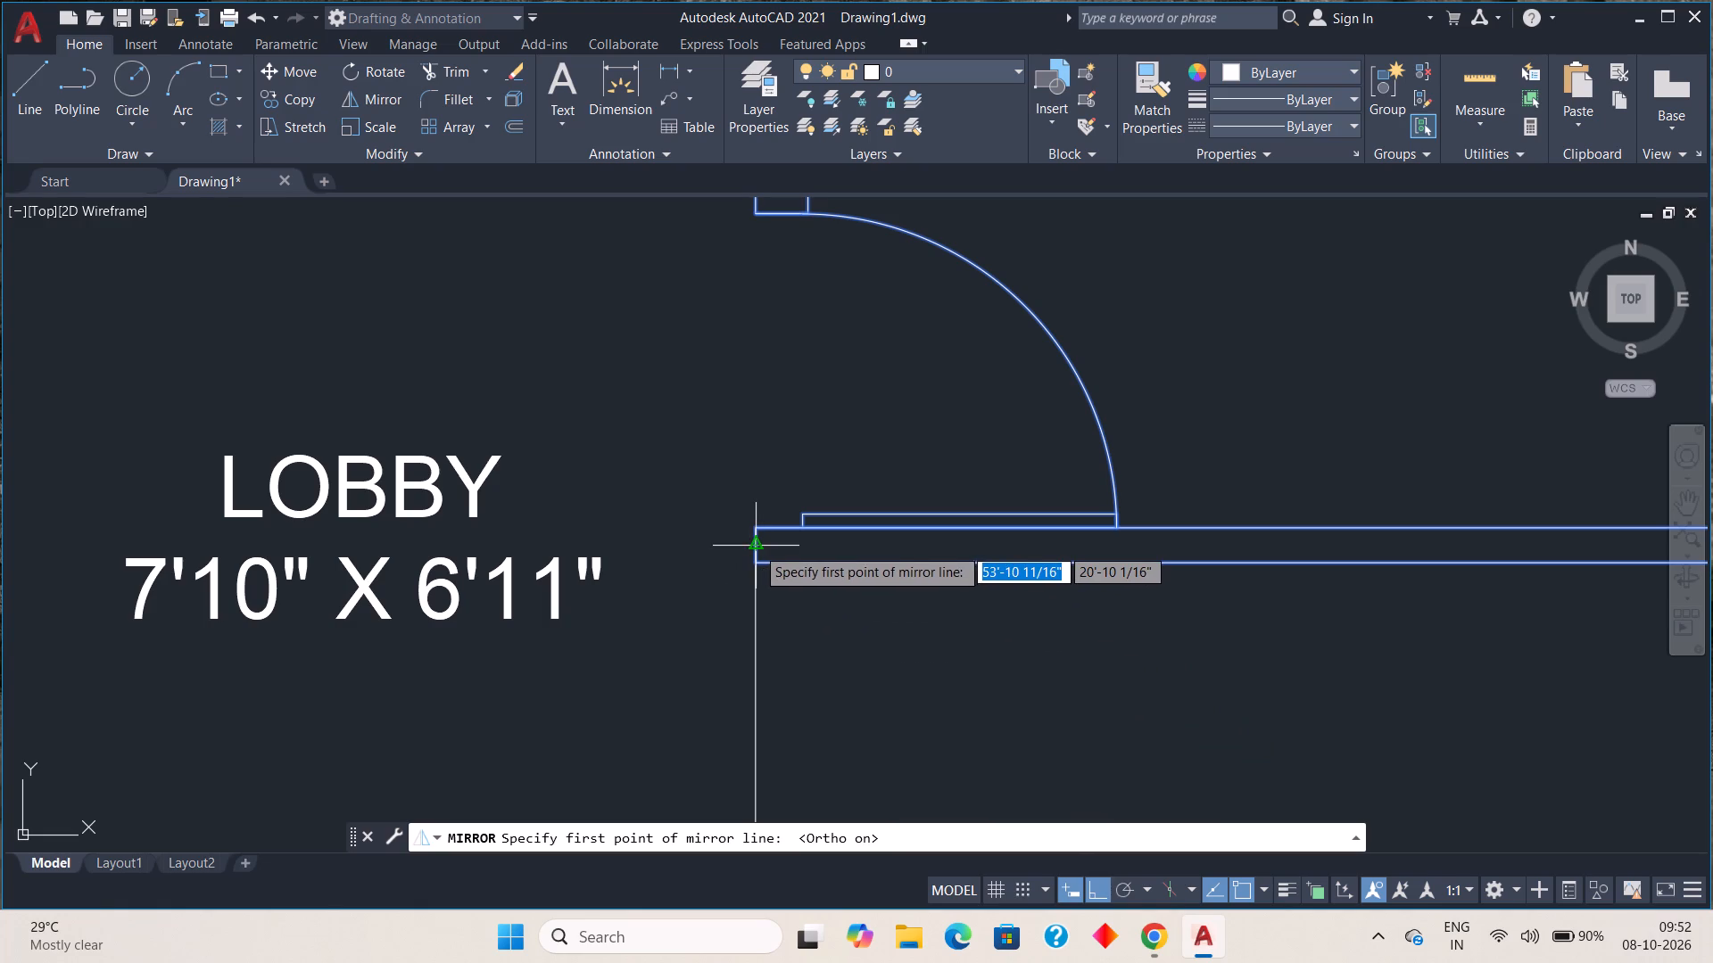
left_click(761, 547)
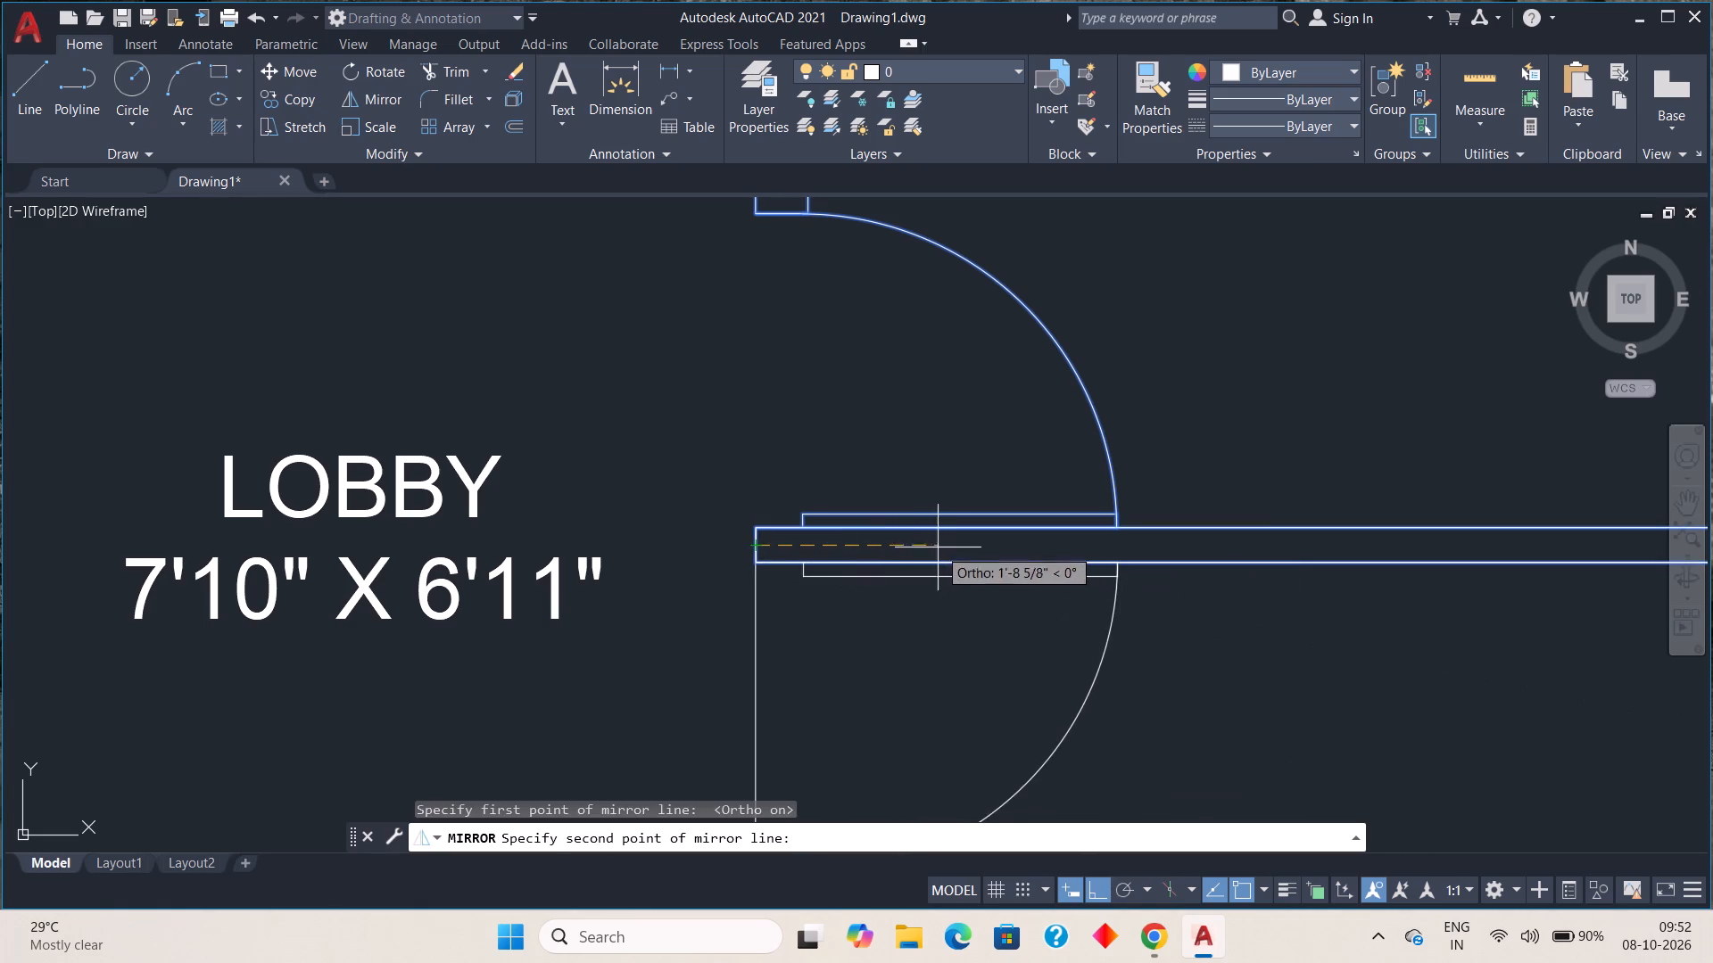
left_click(1010, 548)
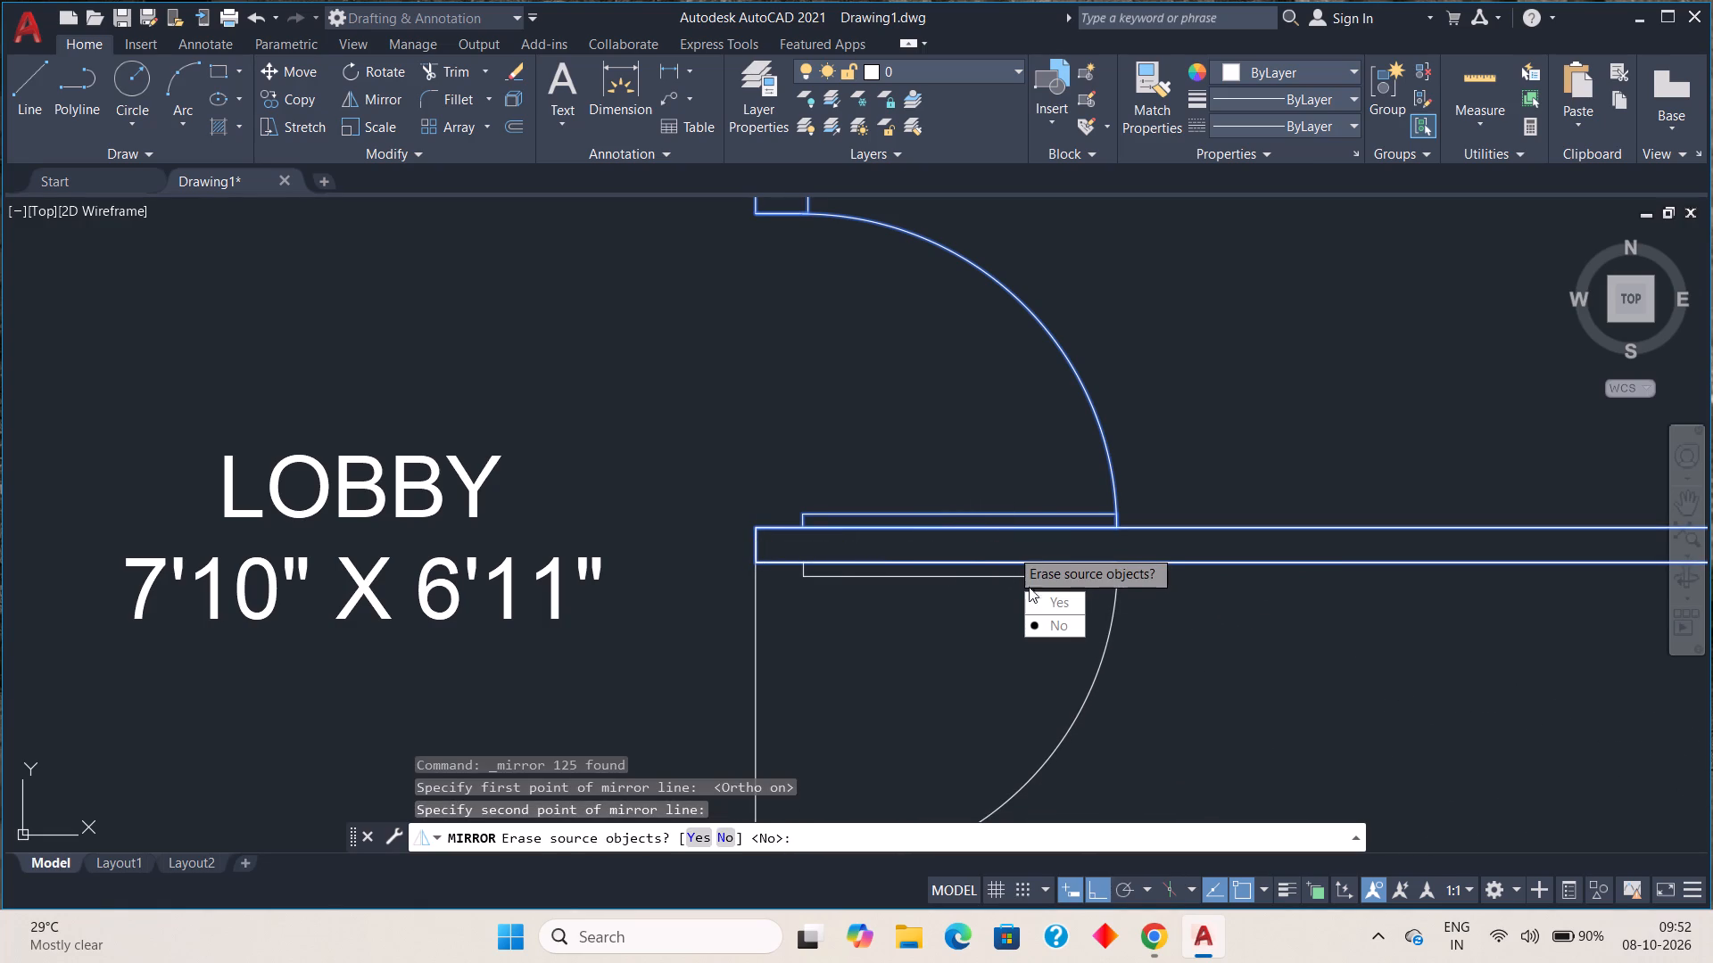
left_click_drag(1041, 622, 1010, 548)
scroll(1005, 543, "down", 5)
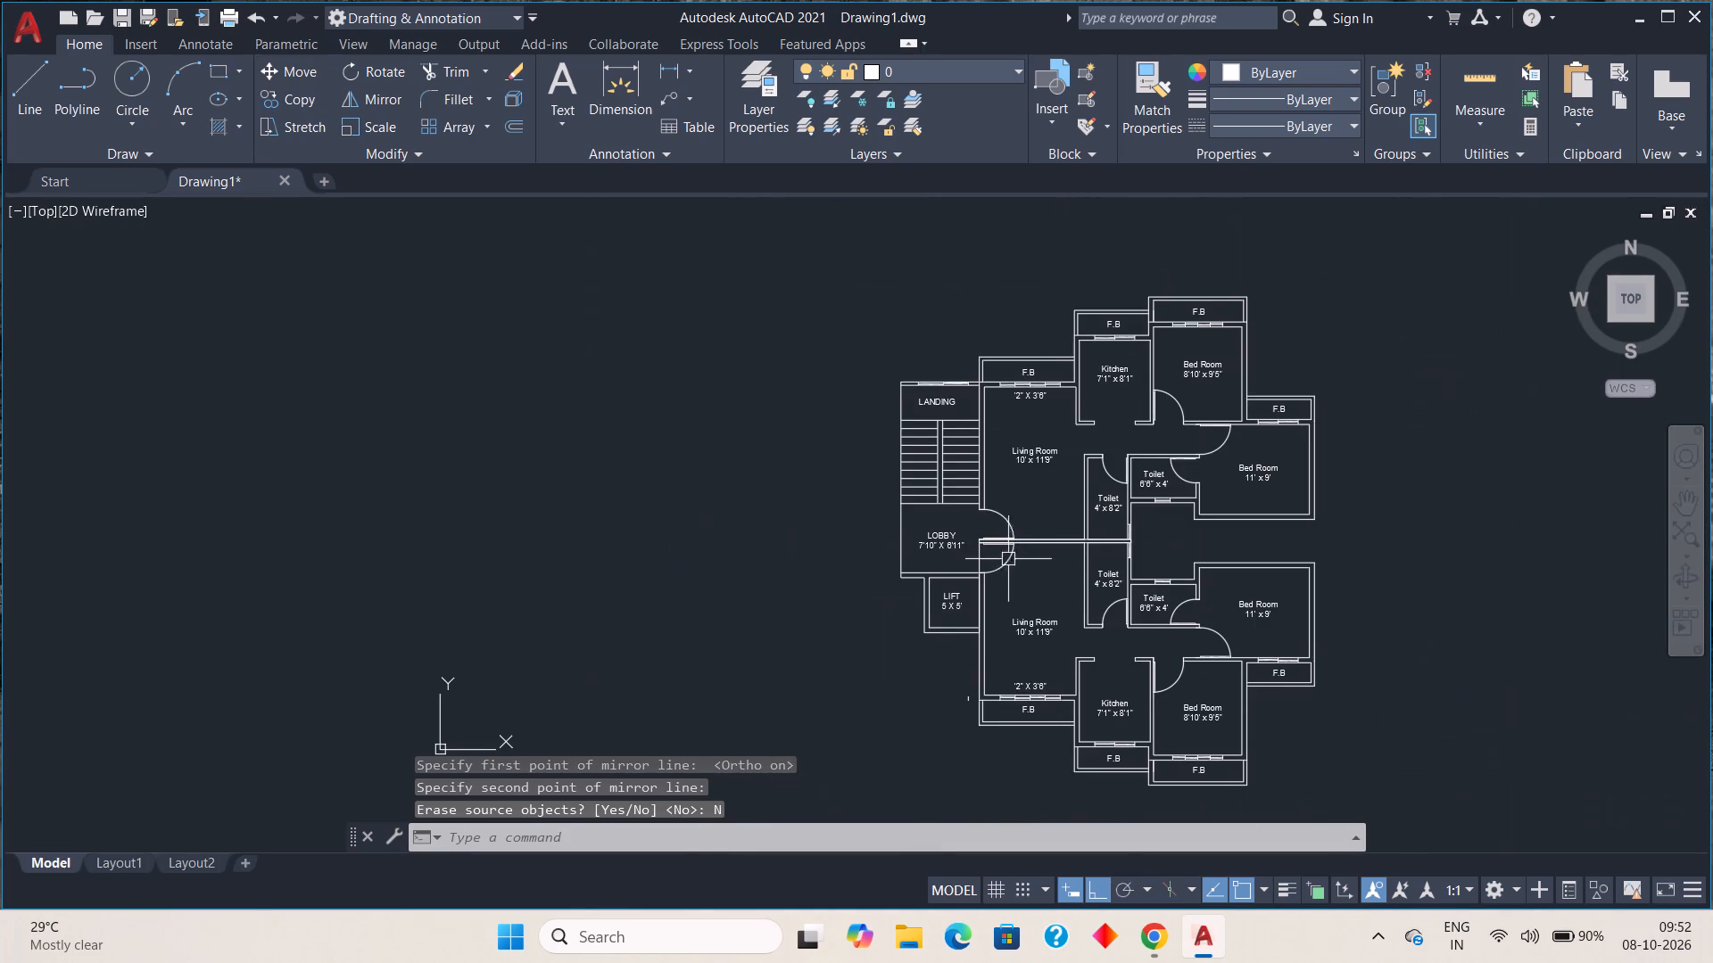
Examine the mirrored apartment and its junction with the original around the lobby doors, party wall and toilets.
middle_click_drag(1022, 573, 992, 498)
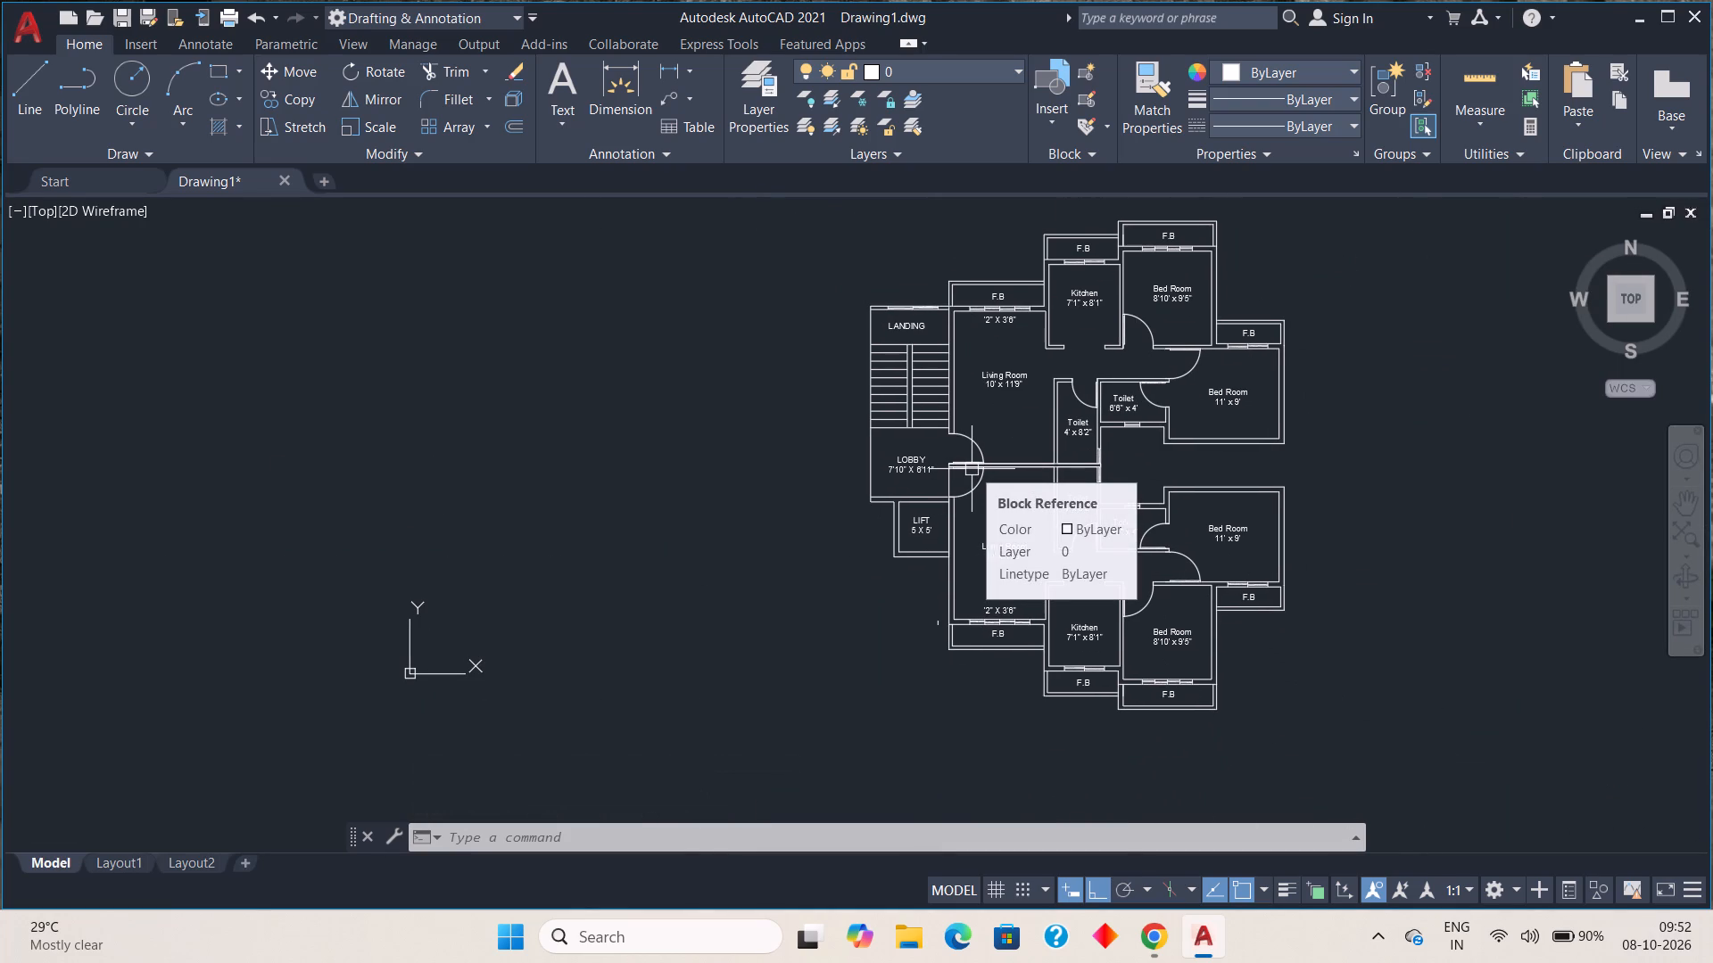
scroll(1087, 501, "up", 3)
scroll(1087, 503, "down", 2)
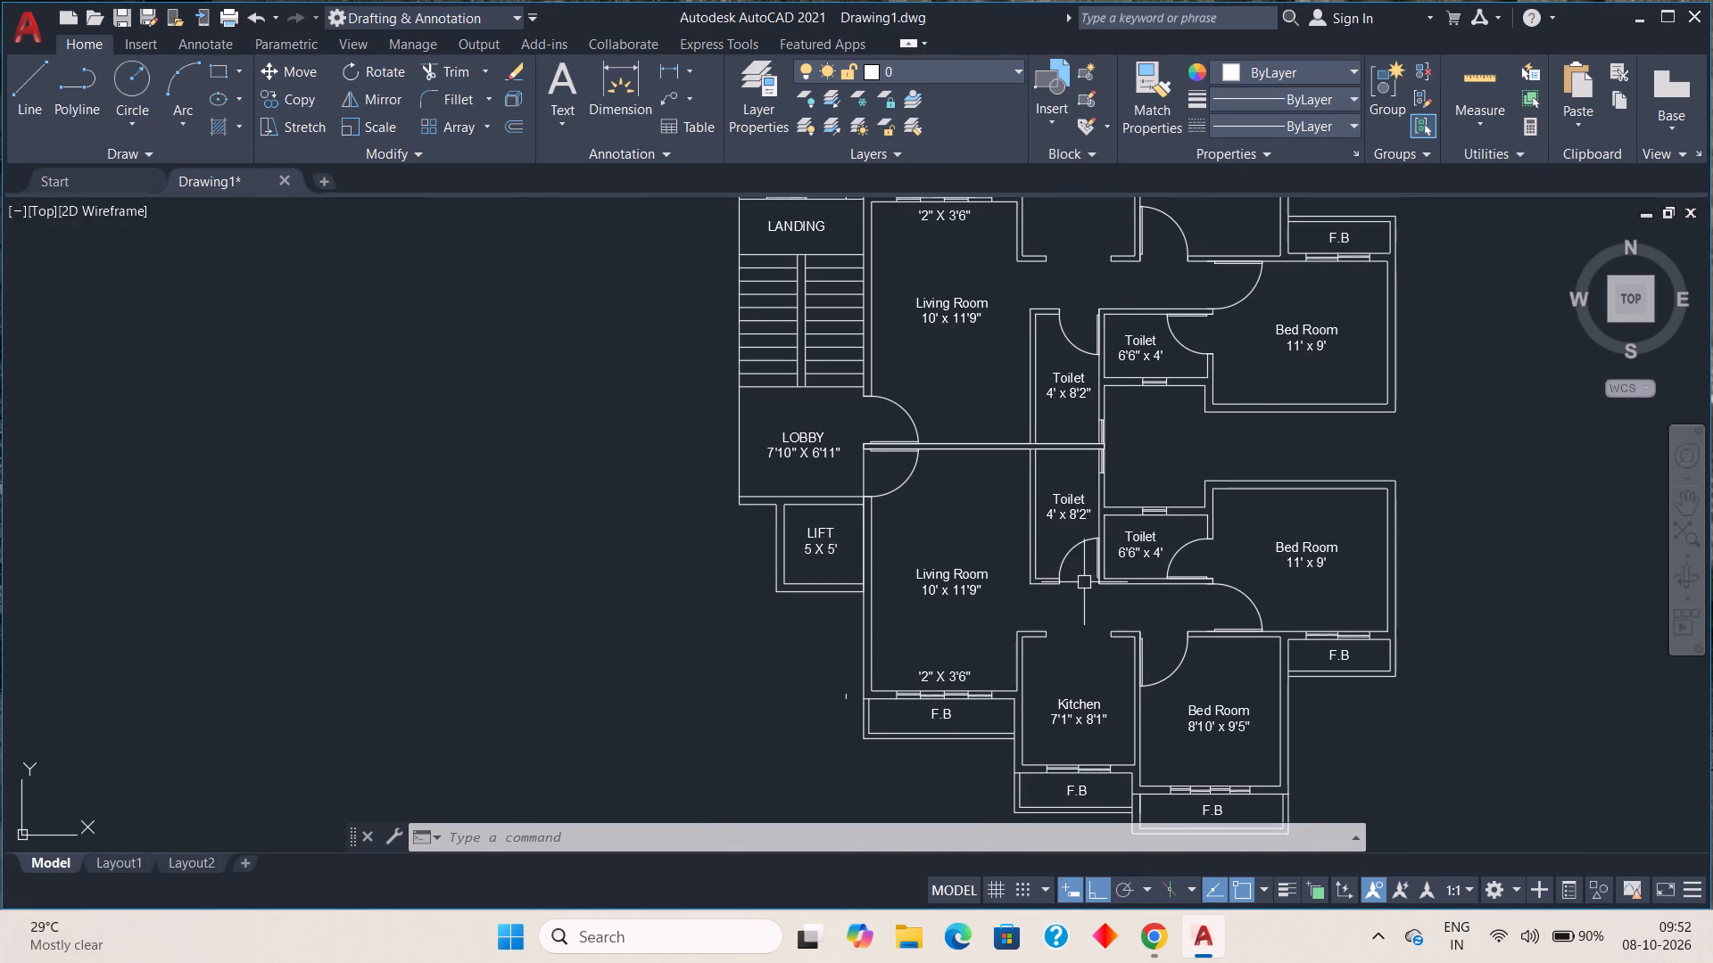
middle_click_drag(1085, 583, 1096, 509)
middle_click_drag(1099, 517, 1110, 593)
scroll(1110, 593, "down", 1)
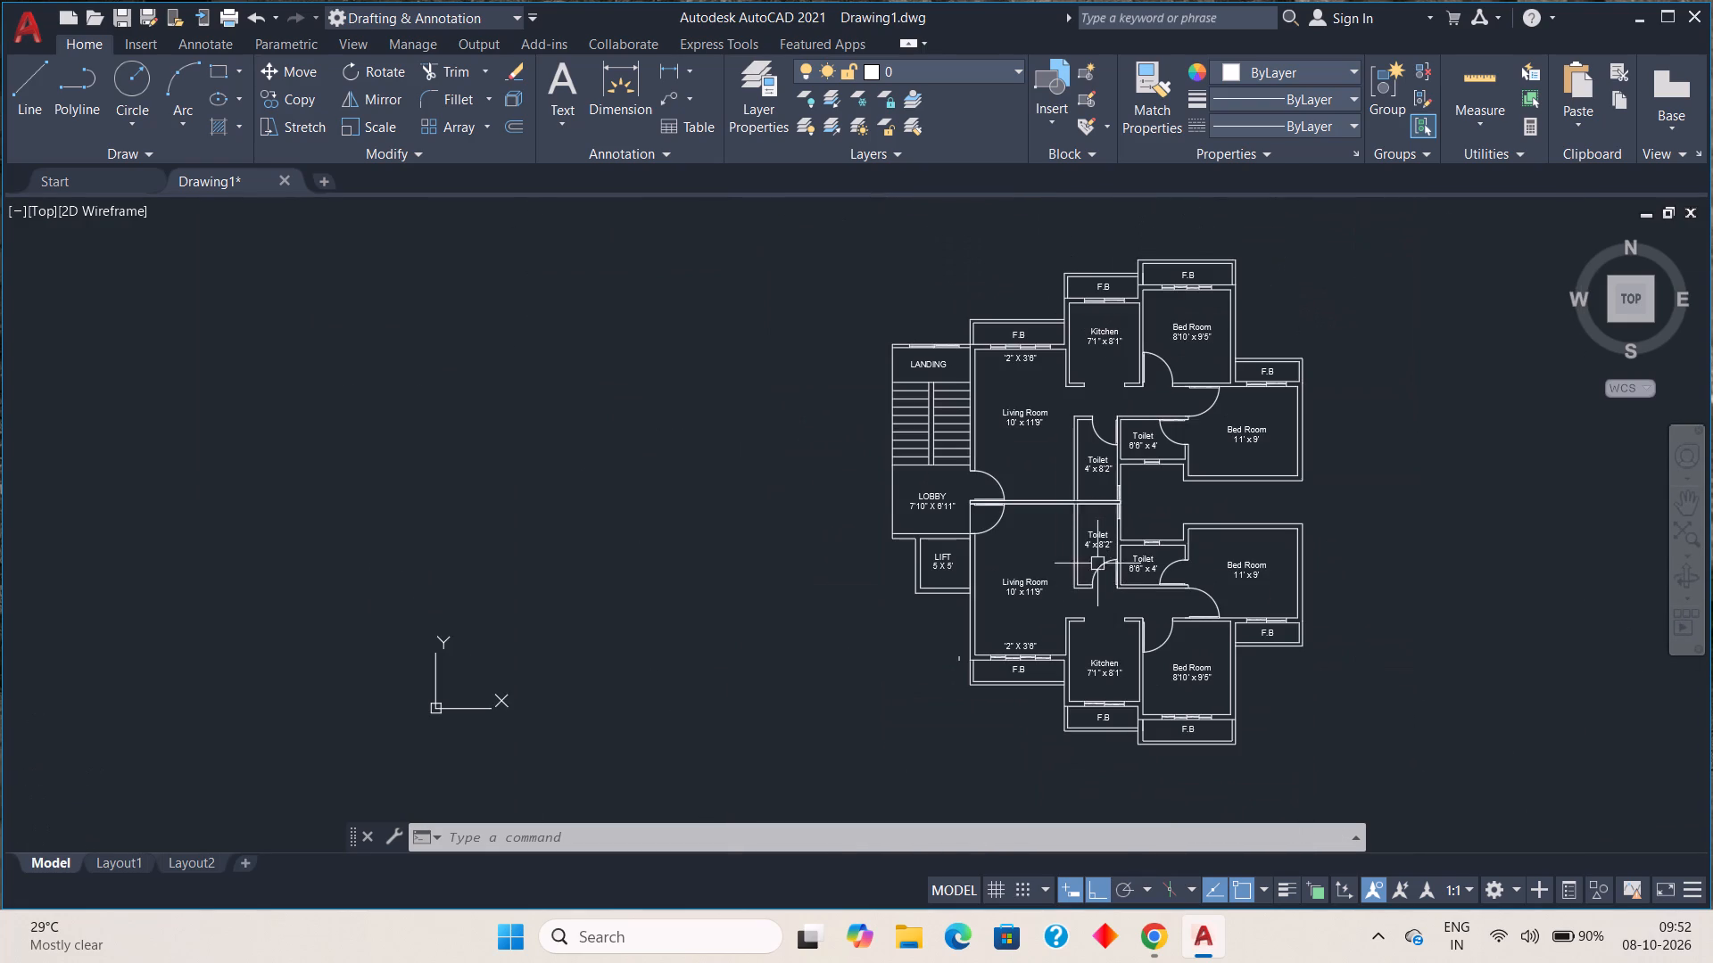
middle_click_drag(1076, 525, 1081, 558)
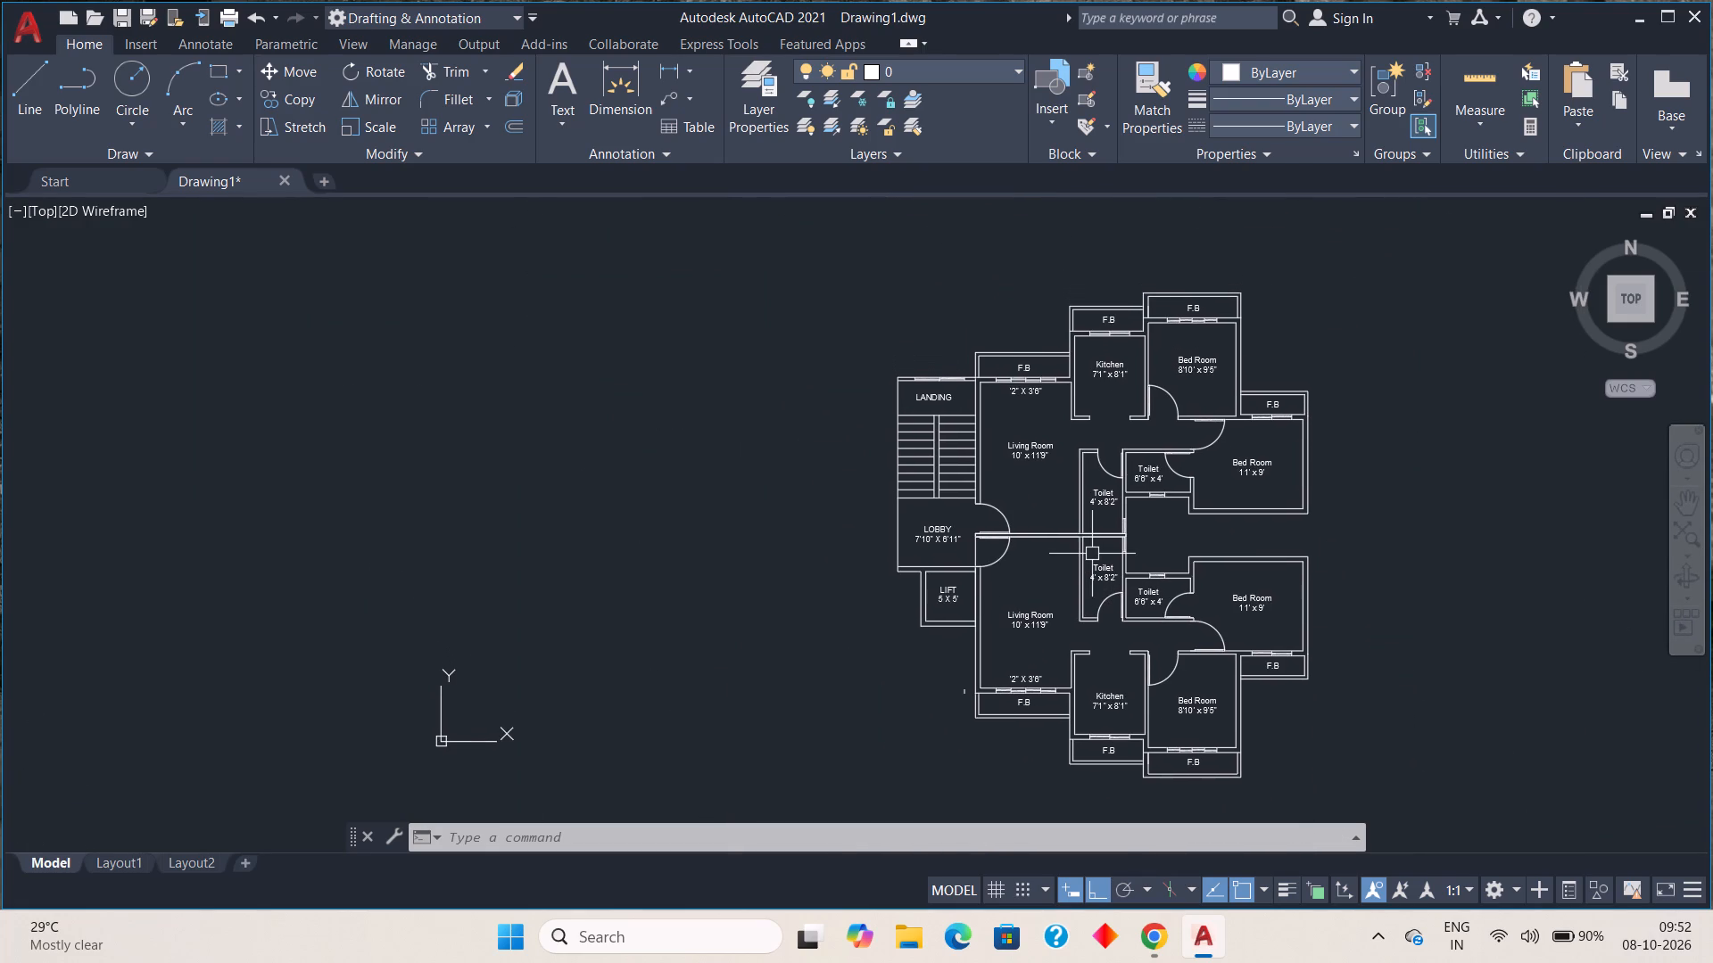
middle_click_drag(1049, 490, 1026, 514)
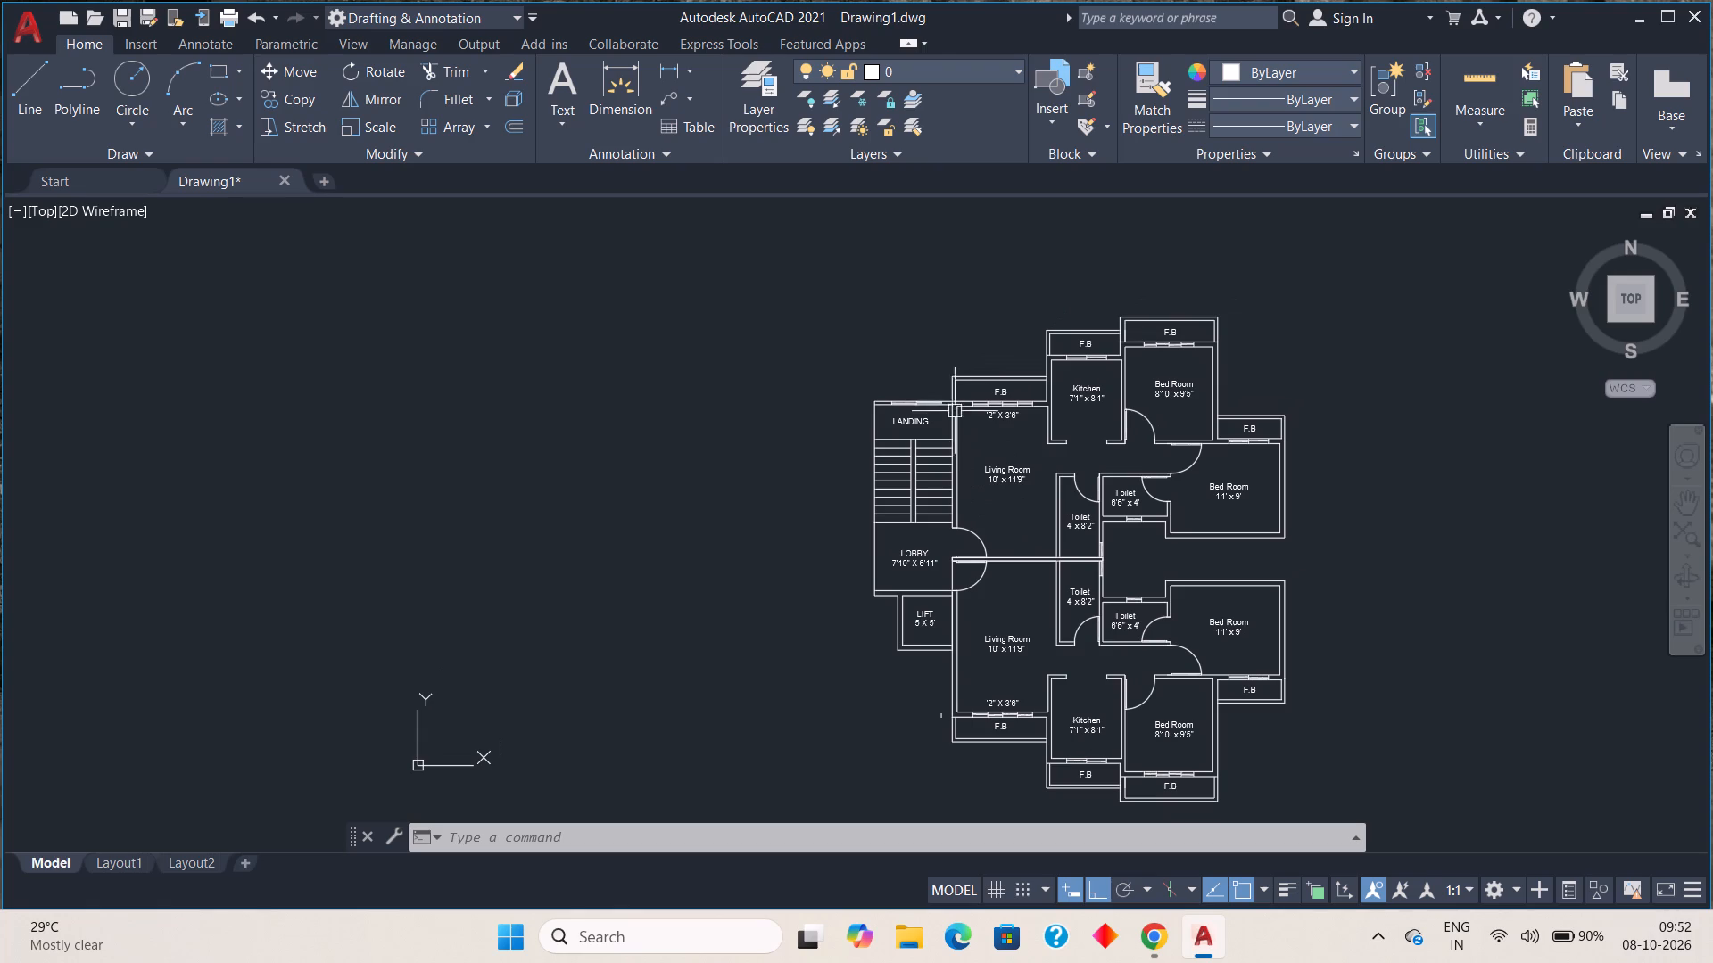
Mirror both apartments east of the staircase to its west side about a vertical line through the staircase's centre, keeping the originals.
left_click(936, 269)
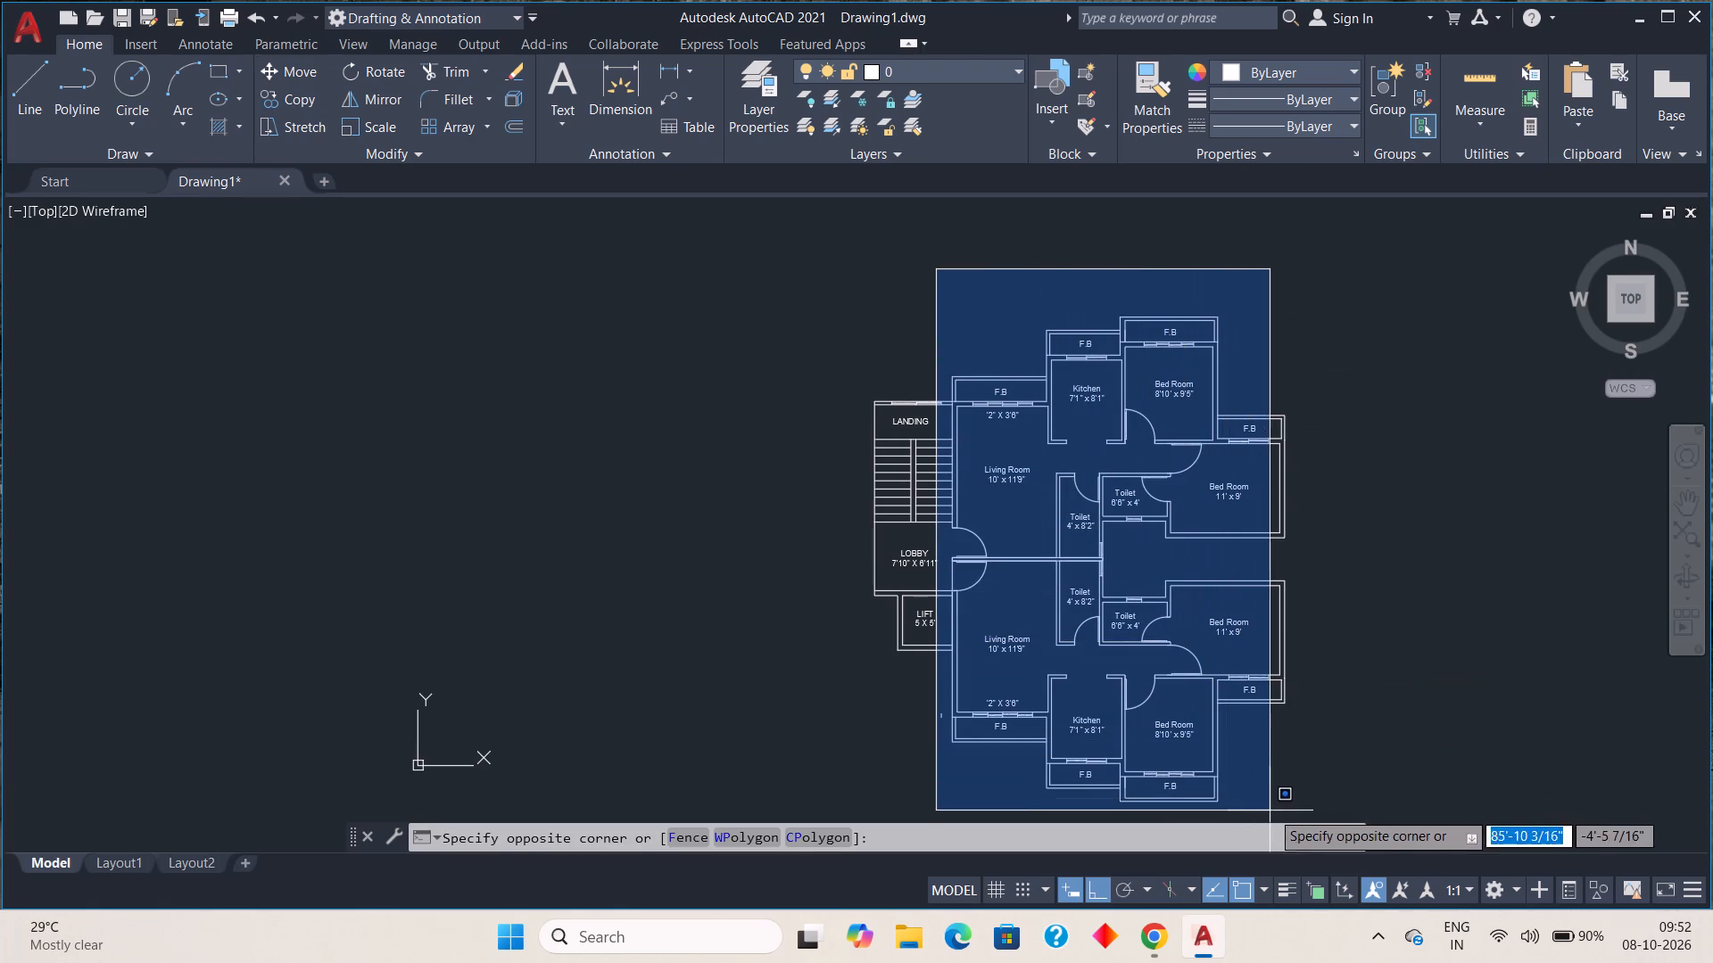
left_click(1323, 804)
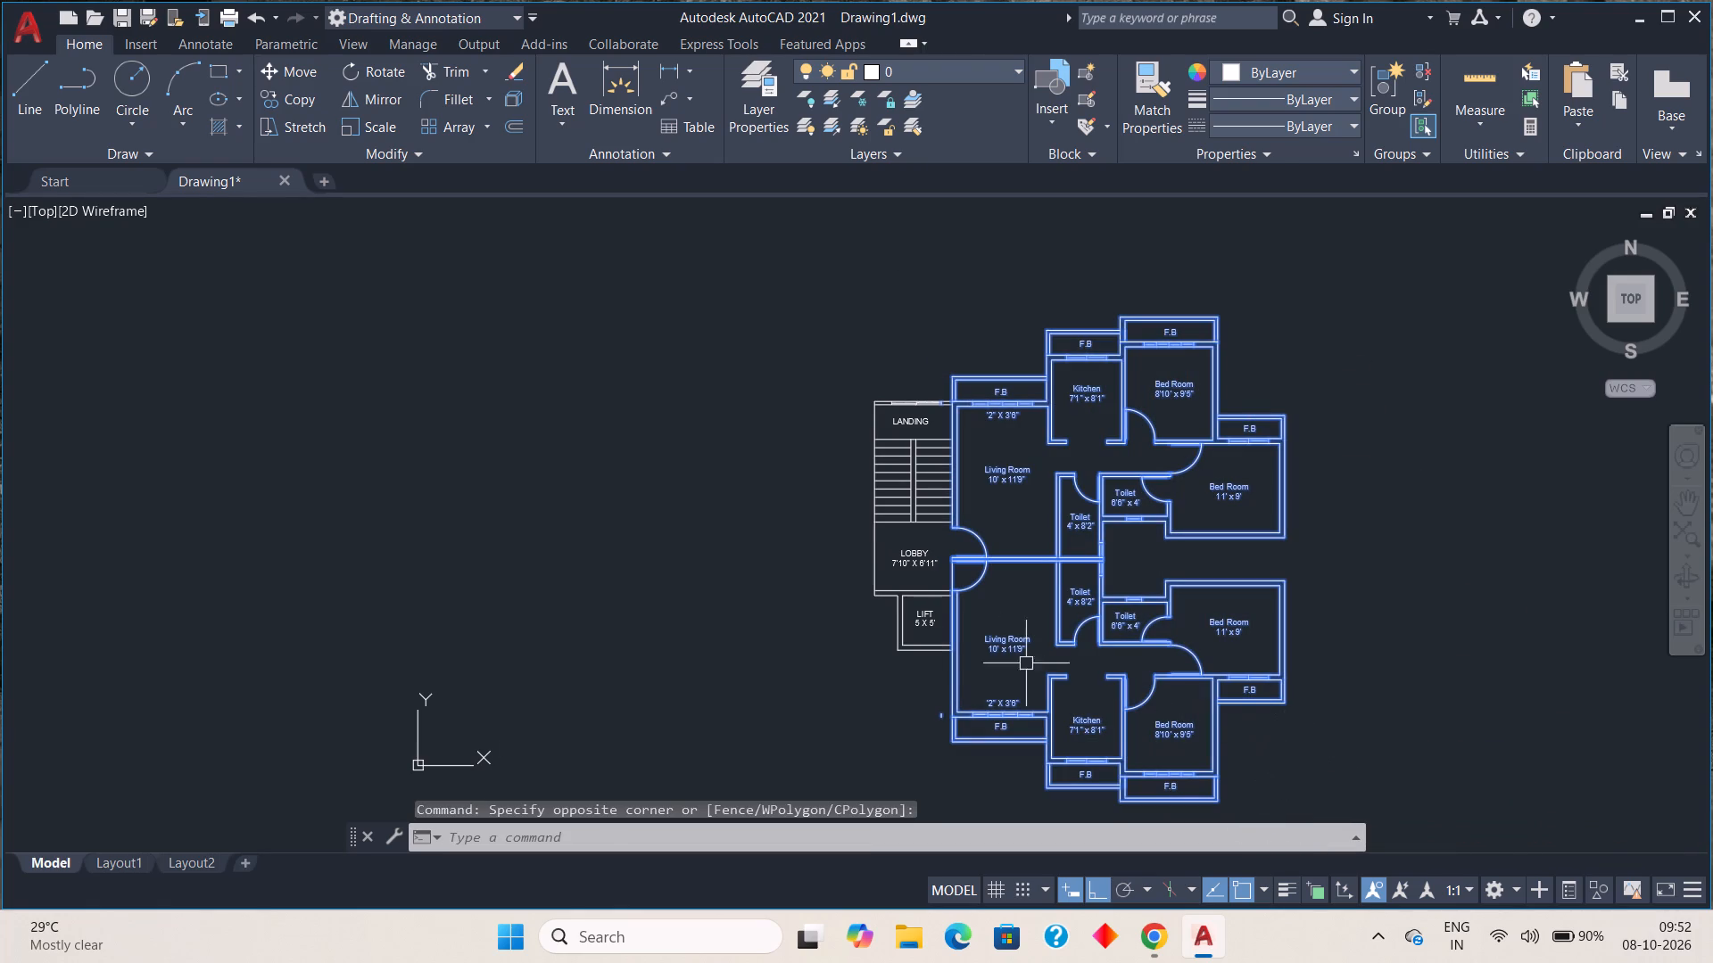
scroll(923, 728, "up", 4)
scroll(923, 722, "down", 3)
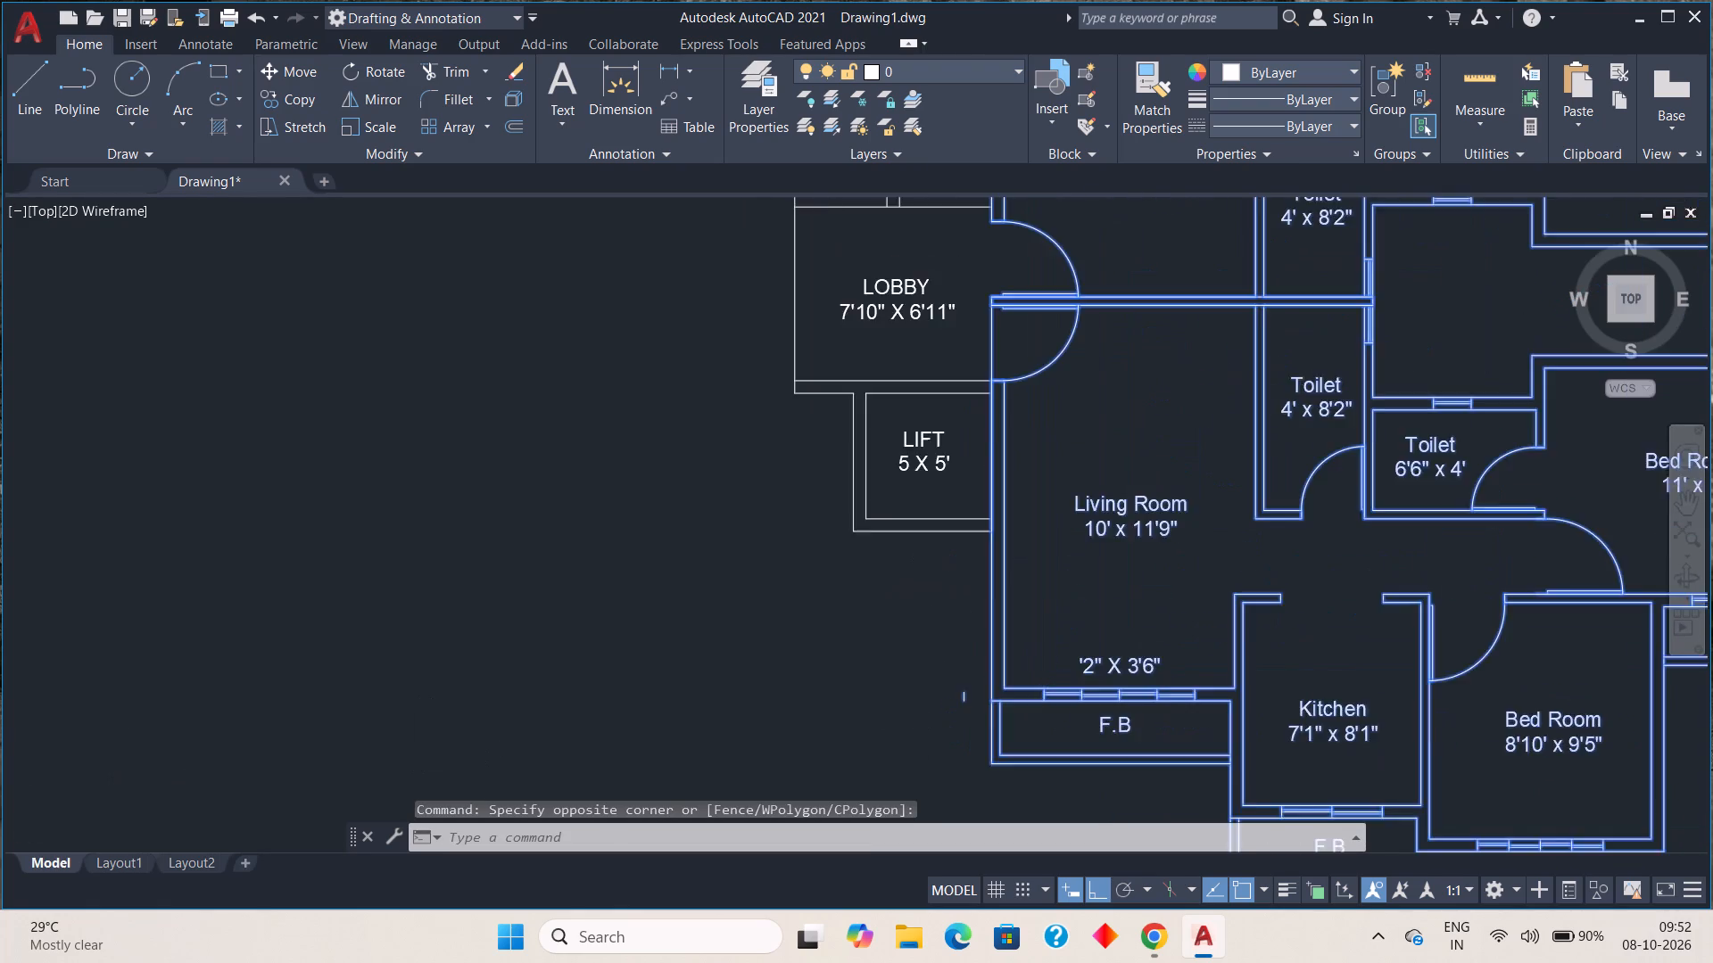
scroll(923, 722, "down", 1)
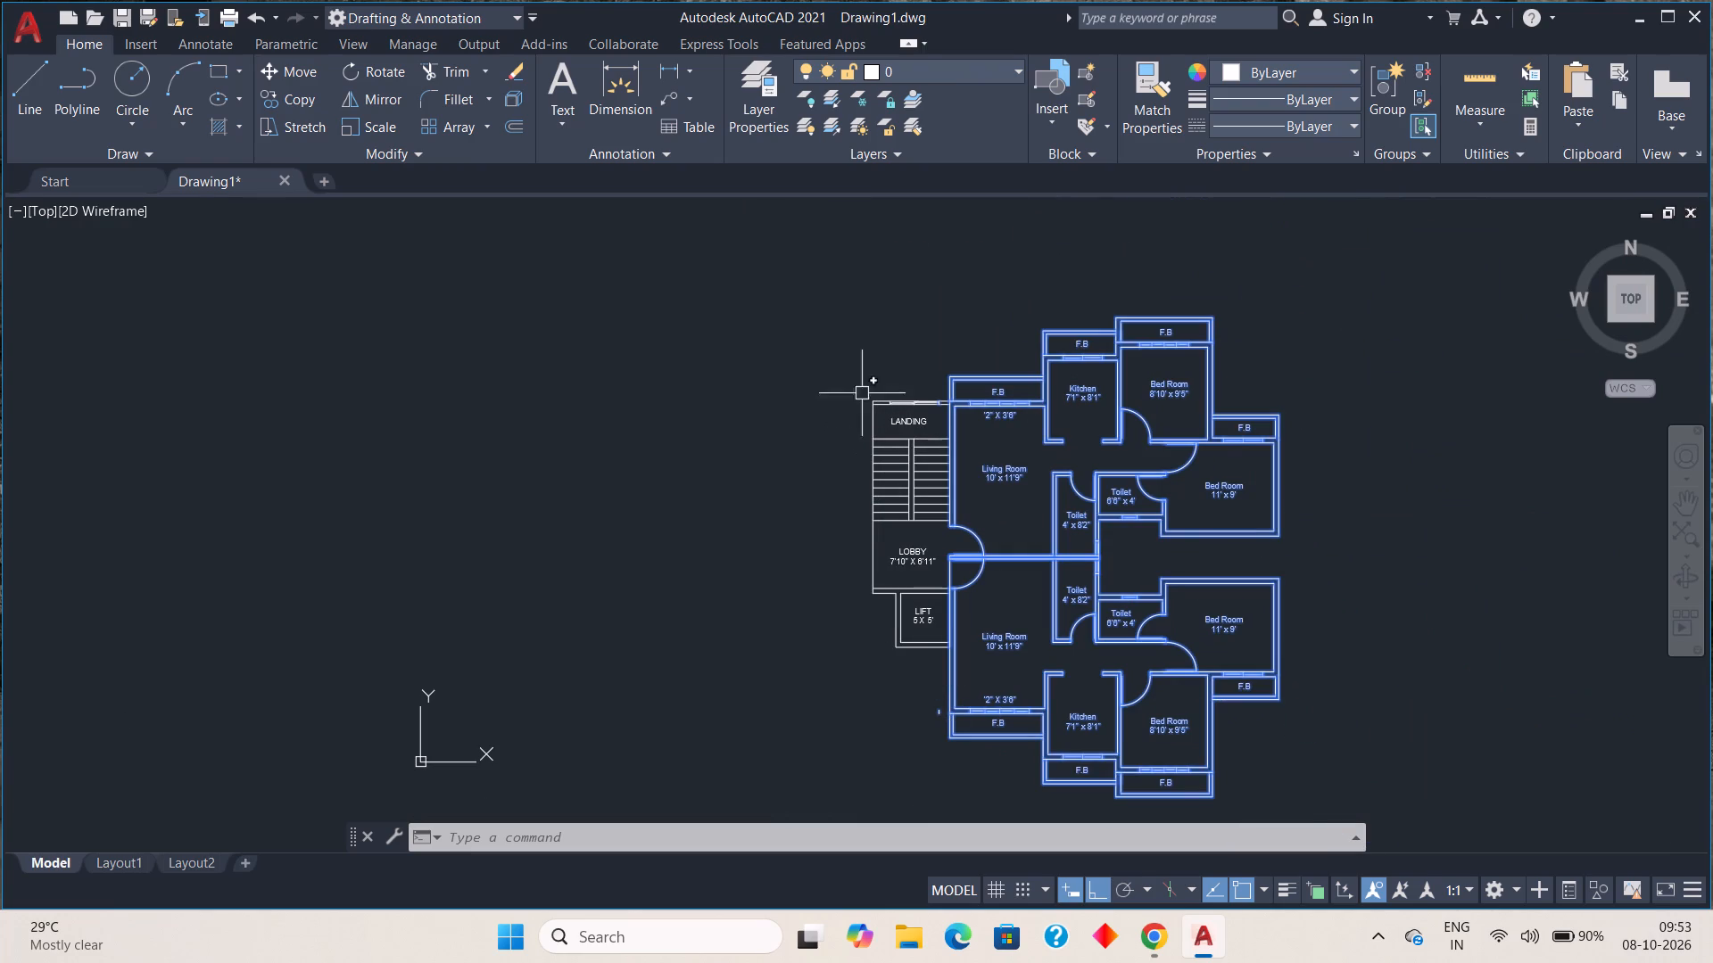
left_click(371, 98)
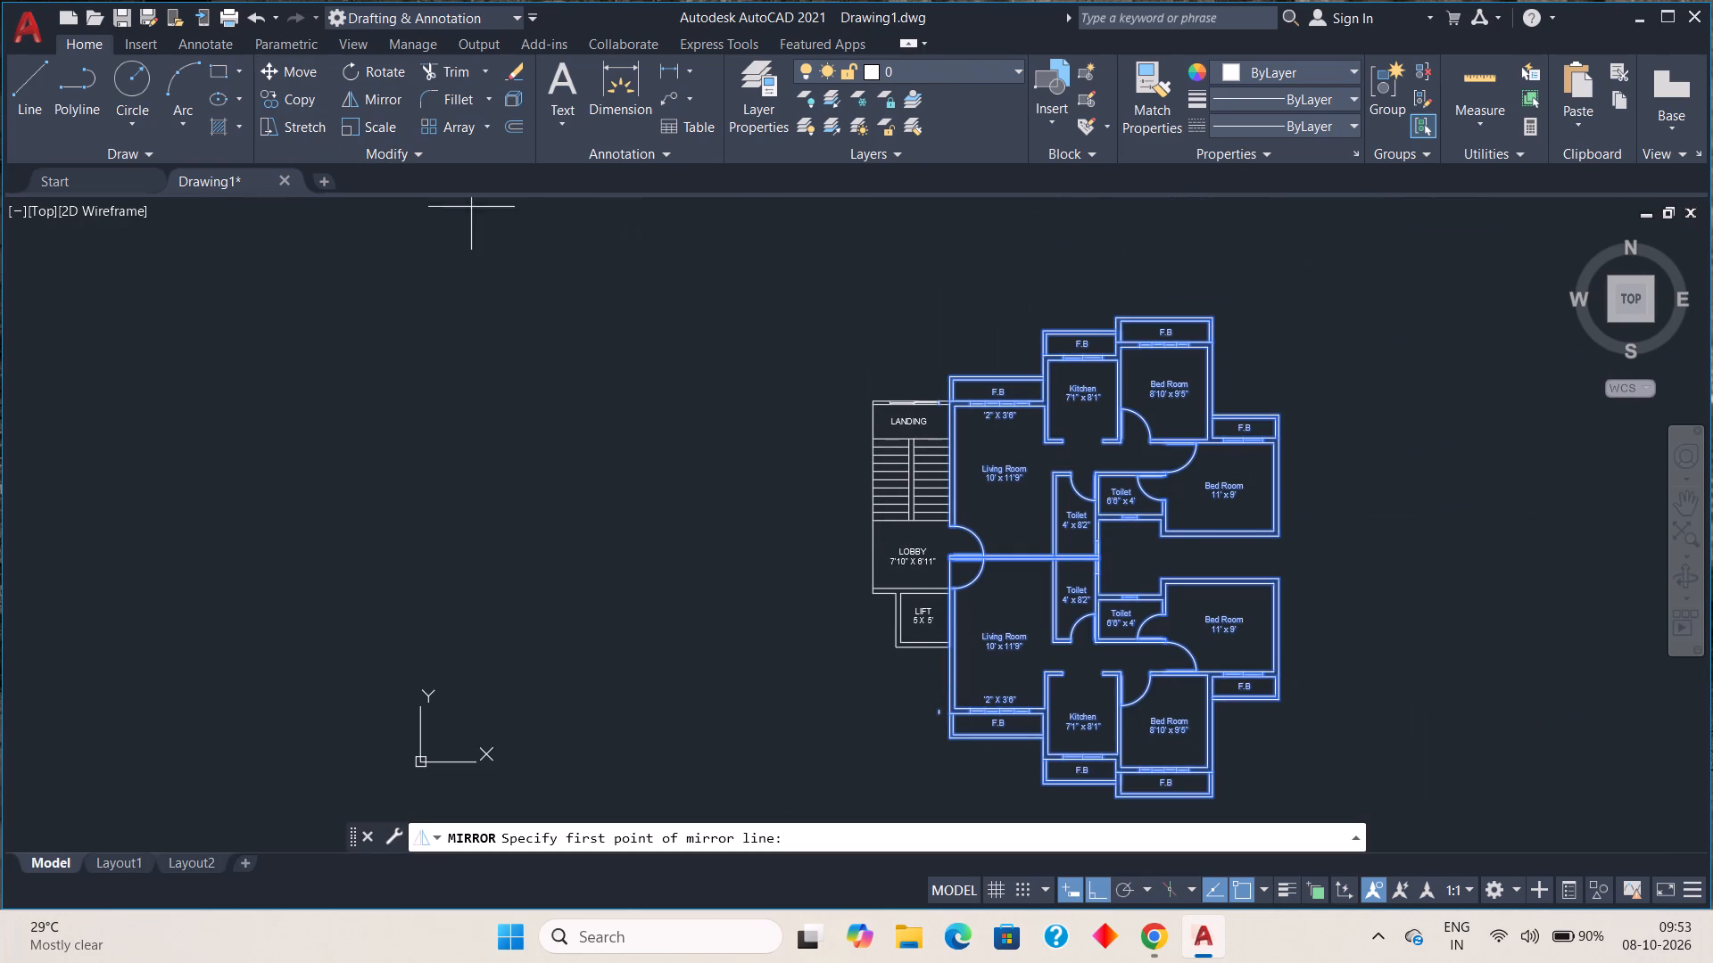
scroll(922, 447, "up", 3)
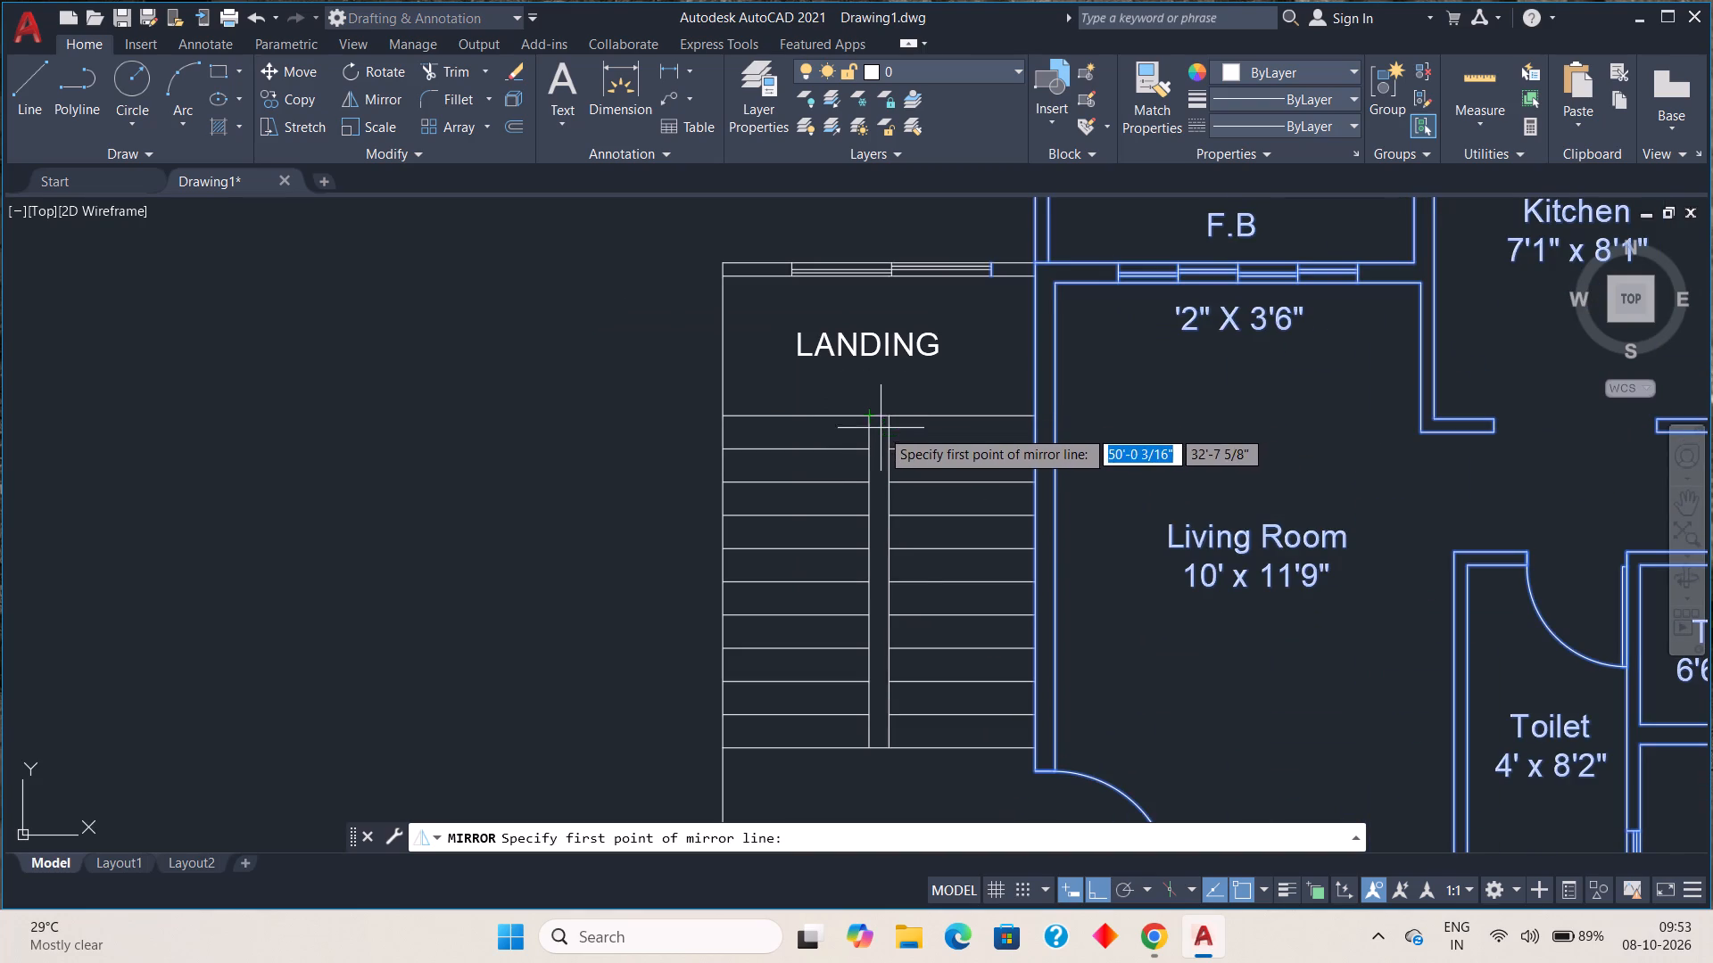
left_click(877, 744)
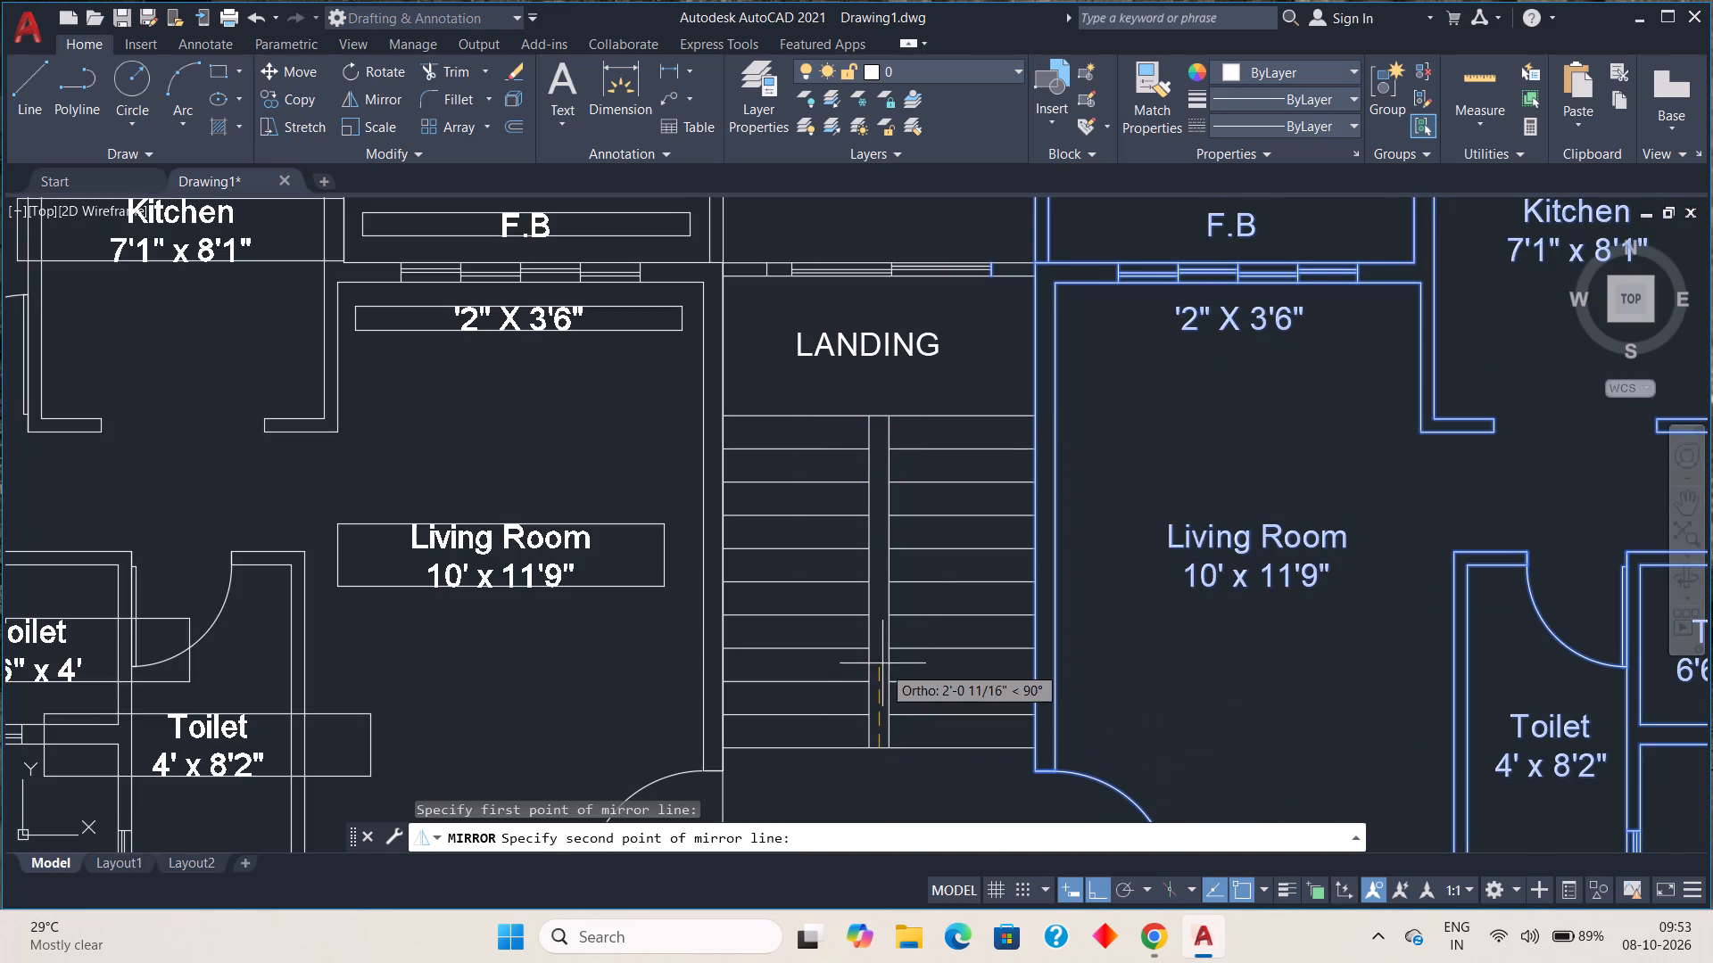
left_click(882, 642)
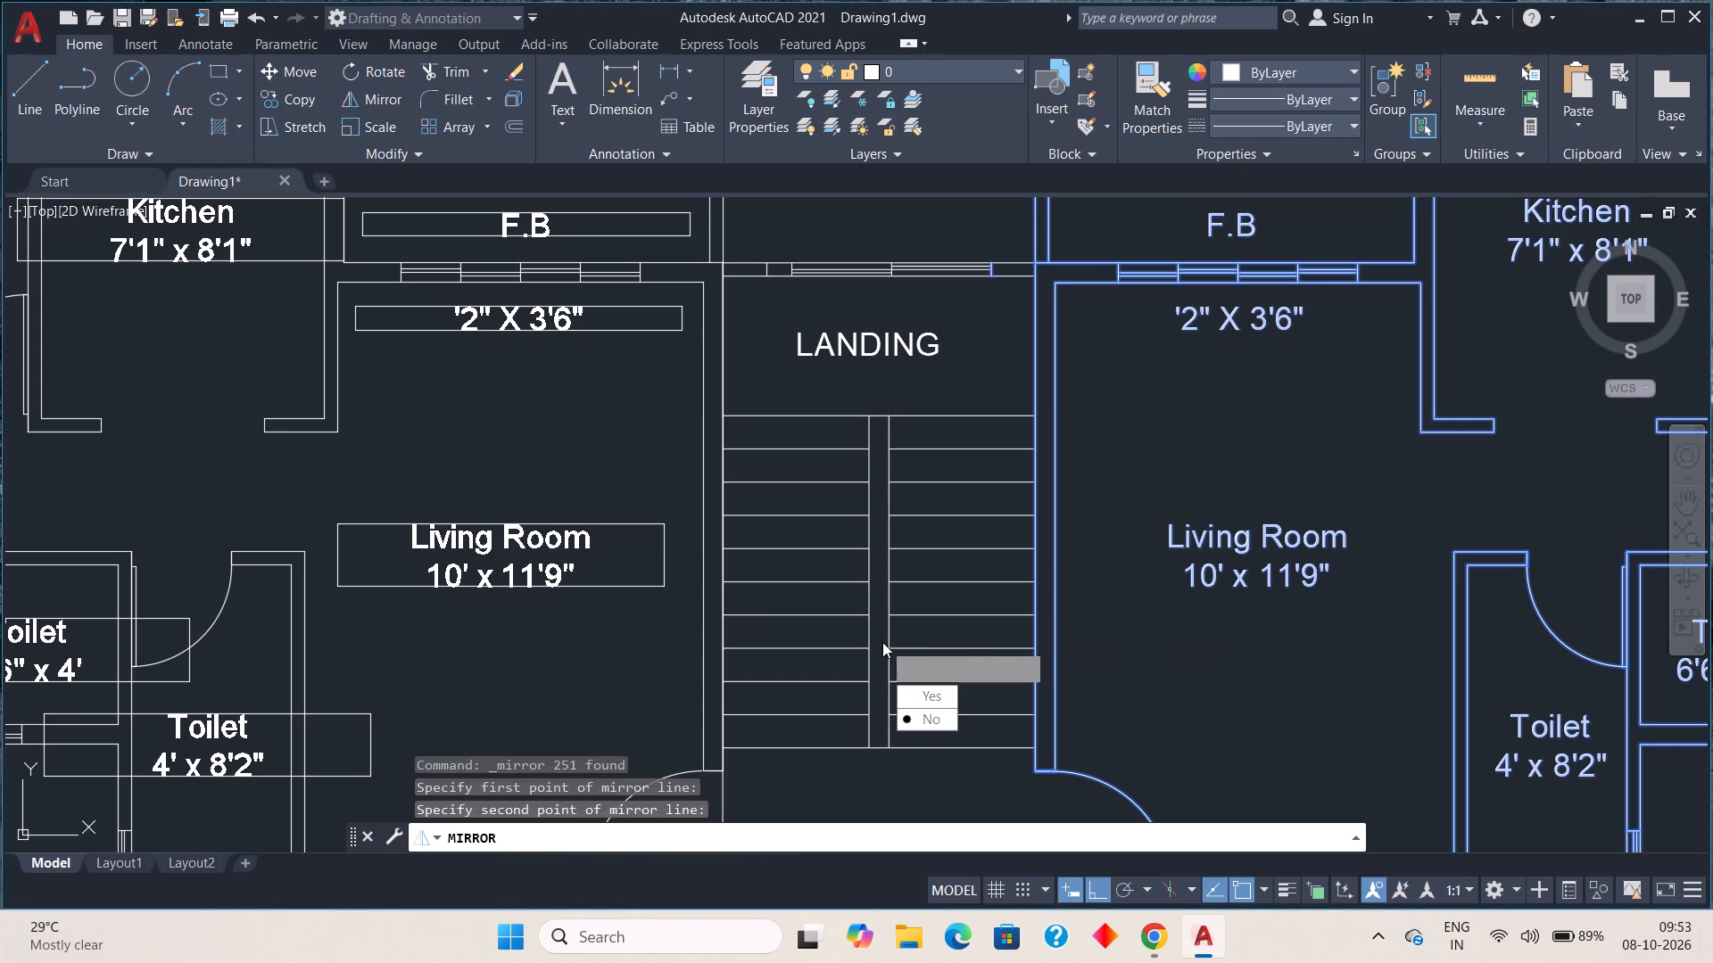
left_click_drag(908, 714, 882, 642)
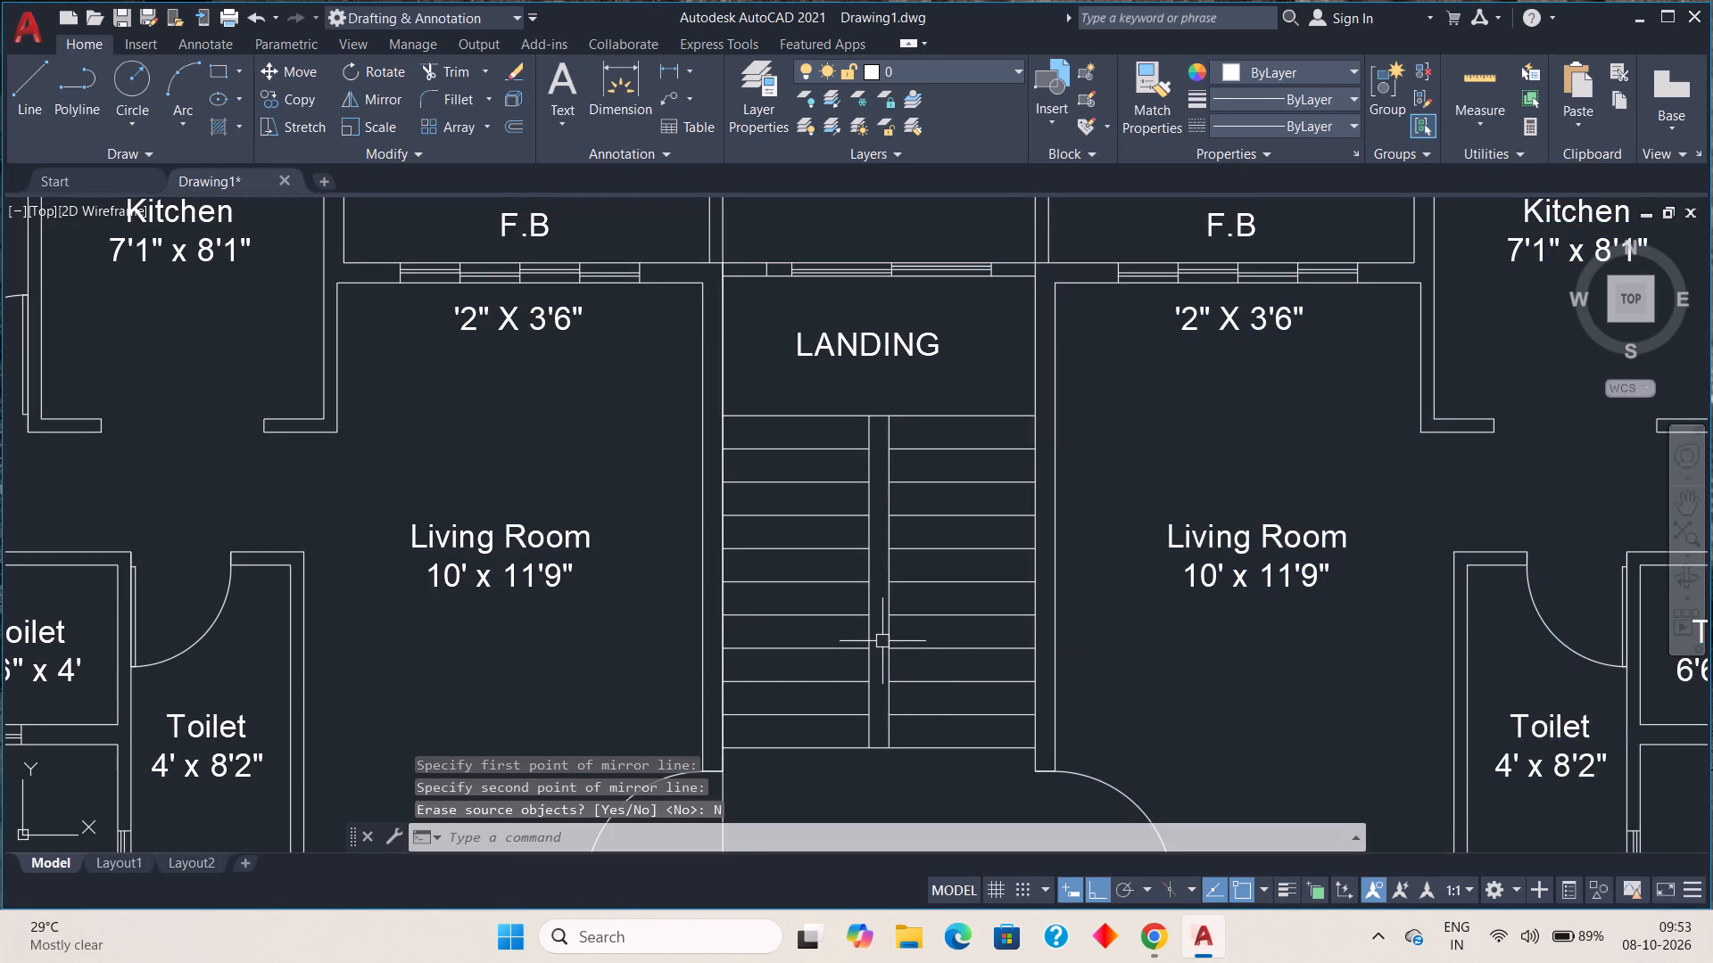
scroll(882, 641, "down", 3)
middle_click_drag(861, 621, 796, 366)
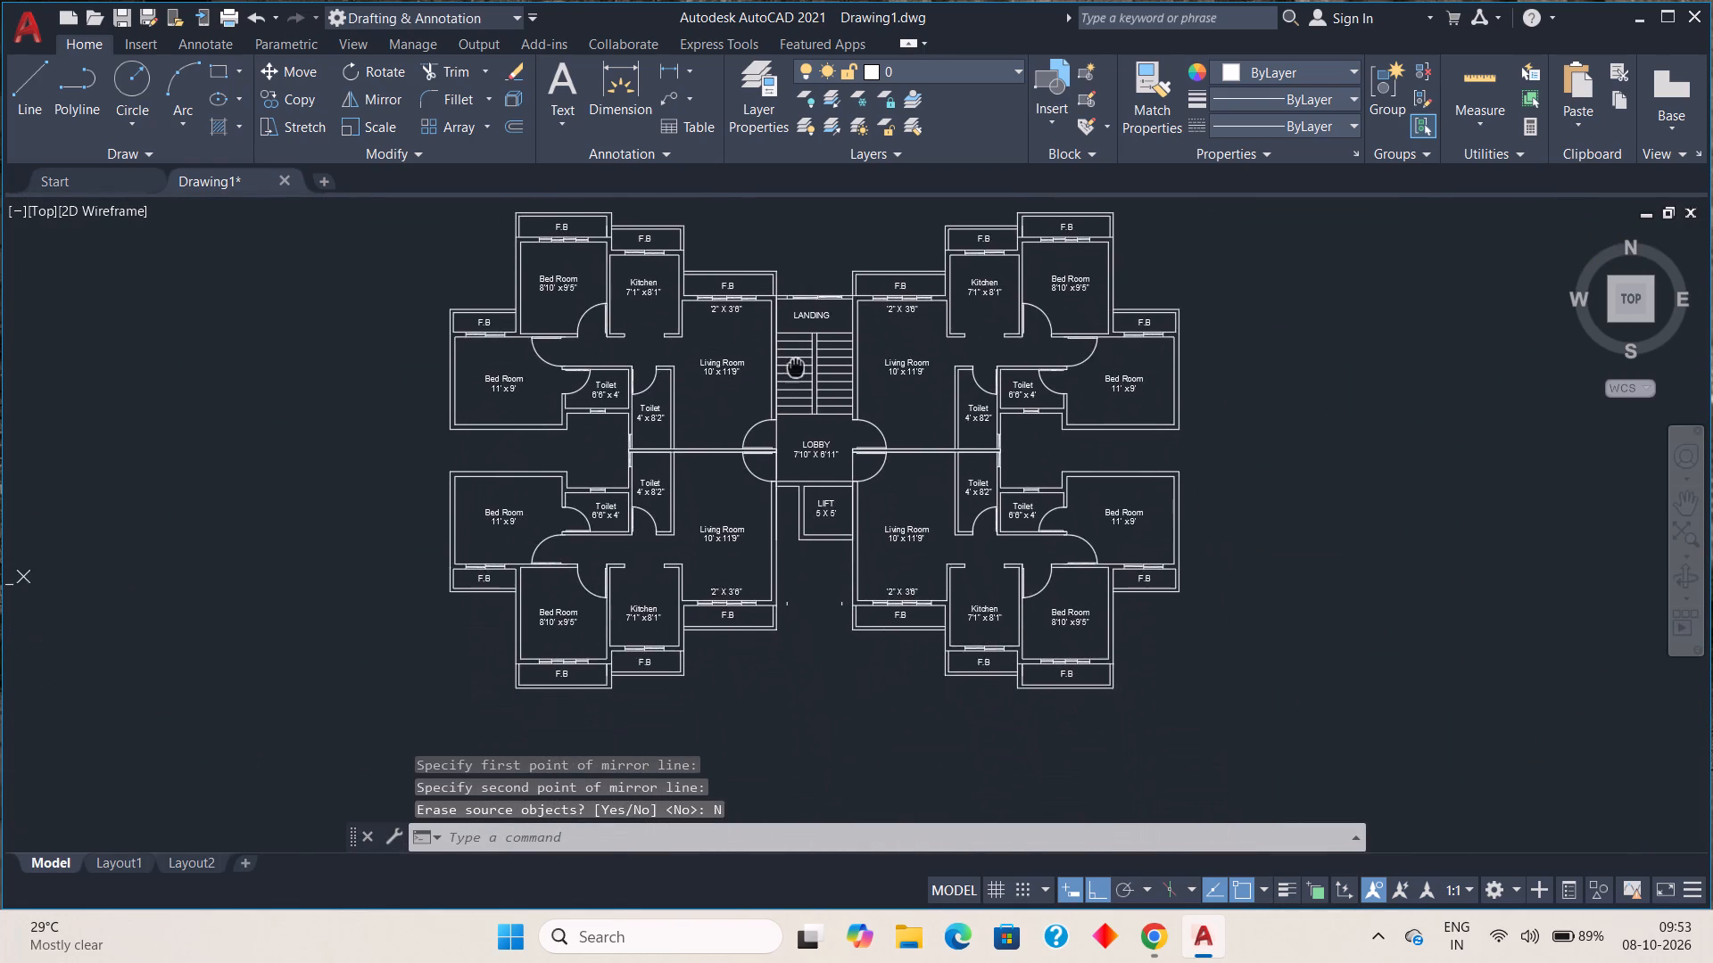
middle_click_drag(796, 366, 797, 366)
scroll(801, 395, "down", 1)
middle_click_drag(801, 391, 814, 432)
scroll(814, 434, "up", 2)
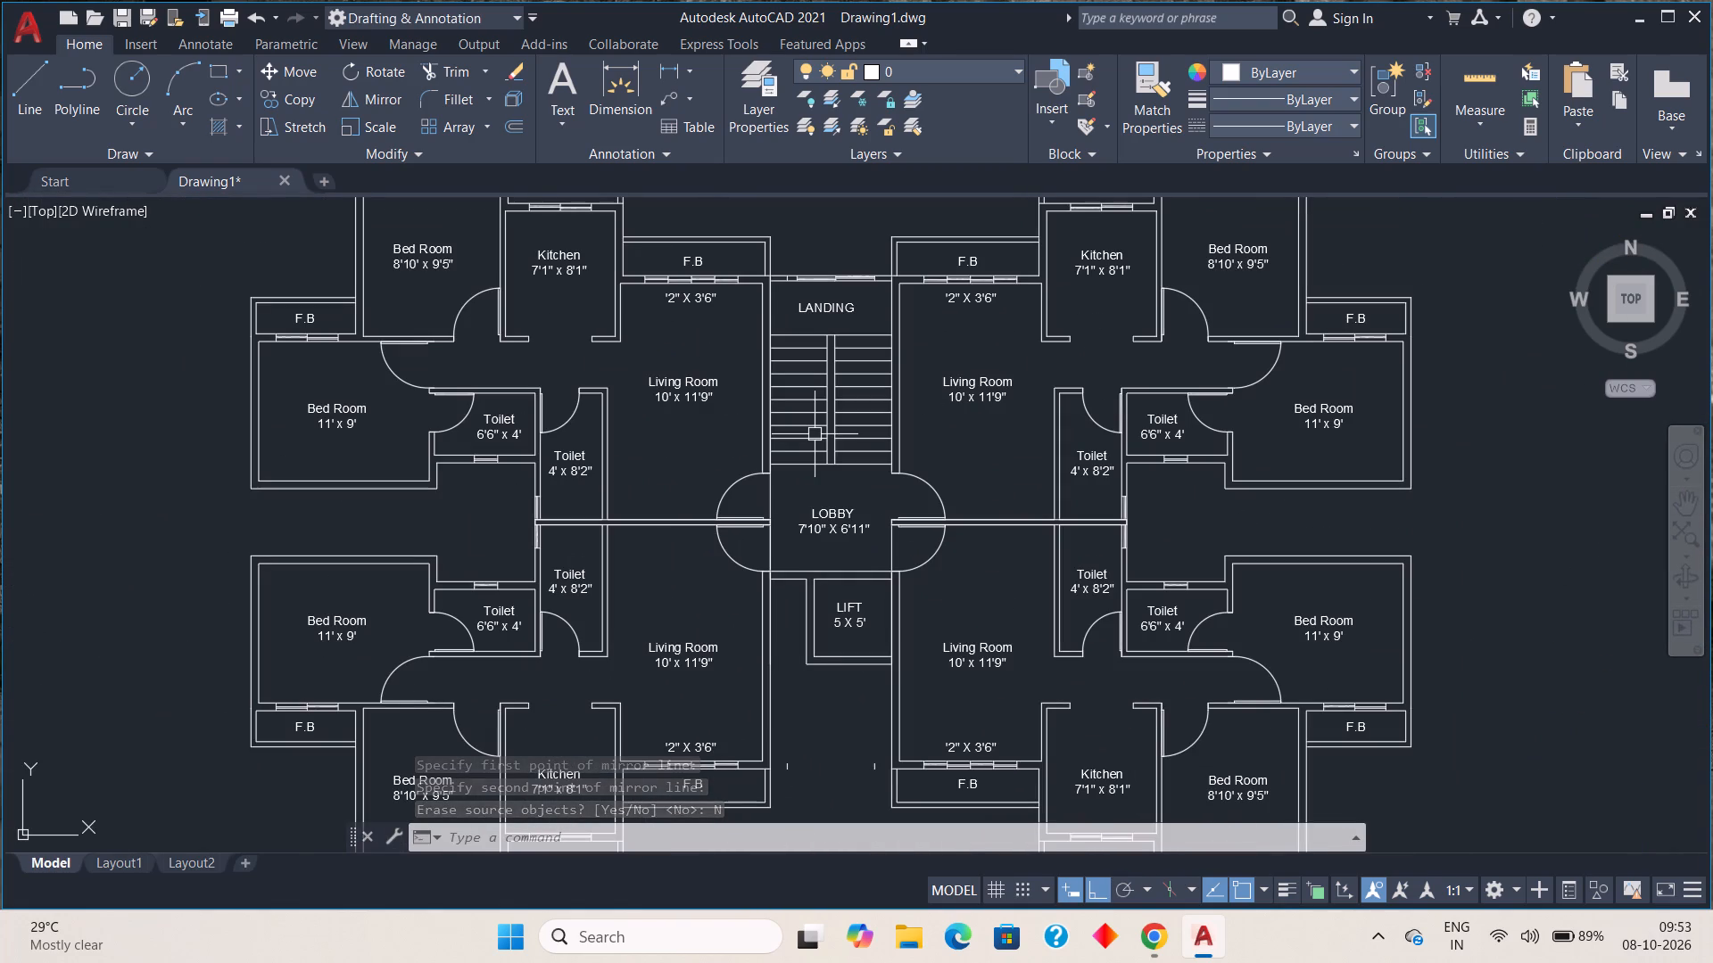
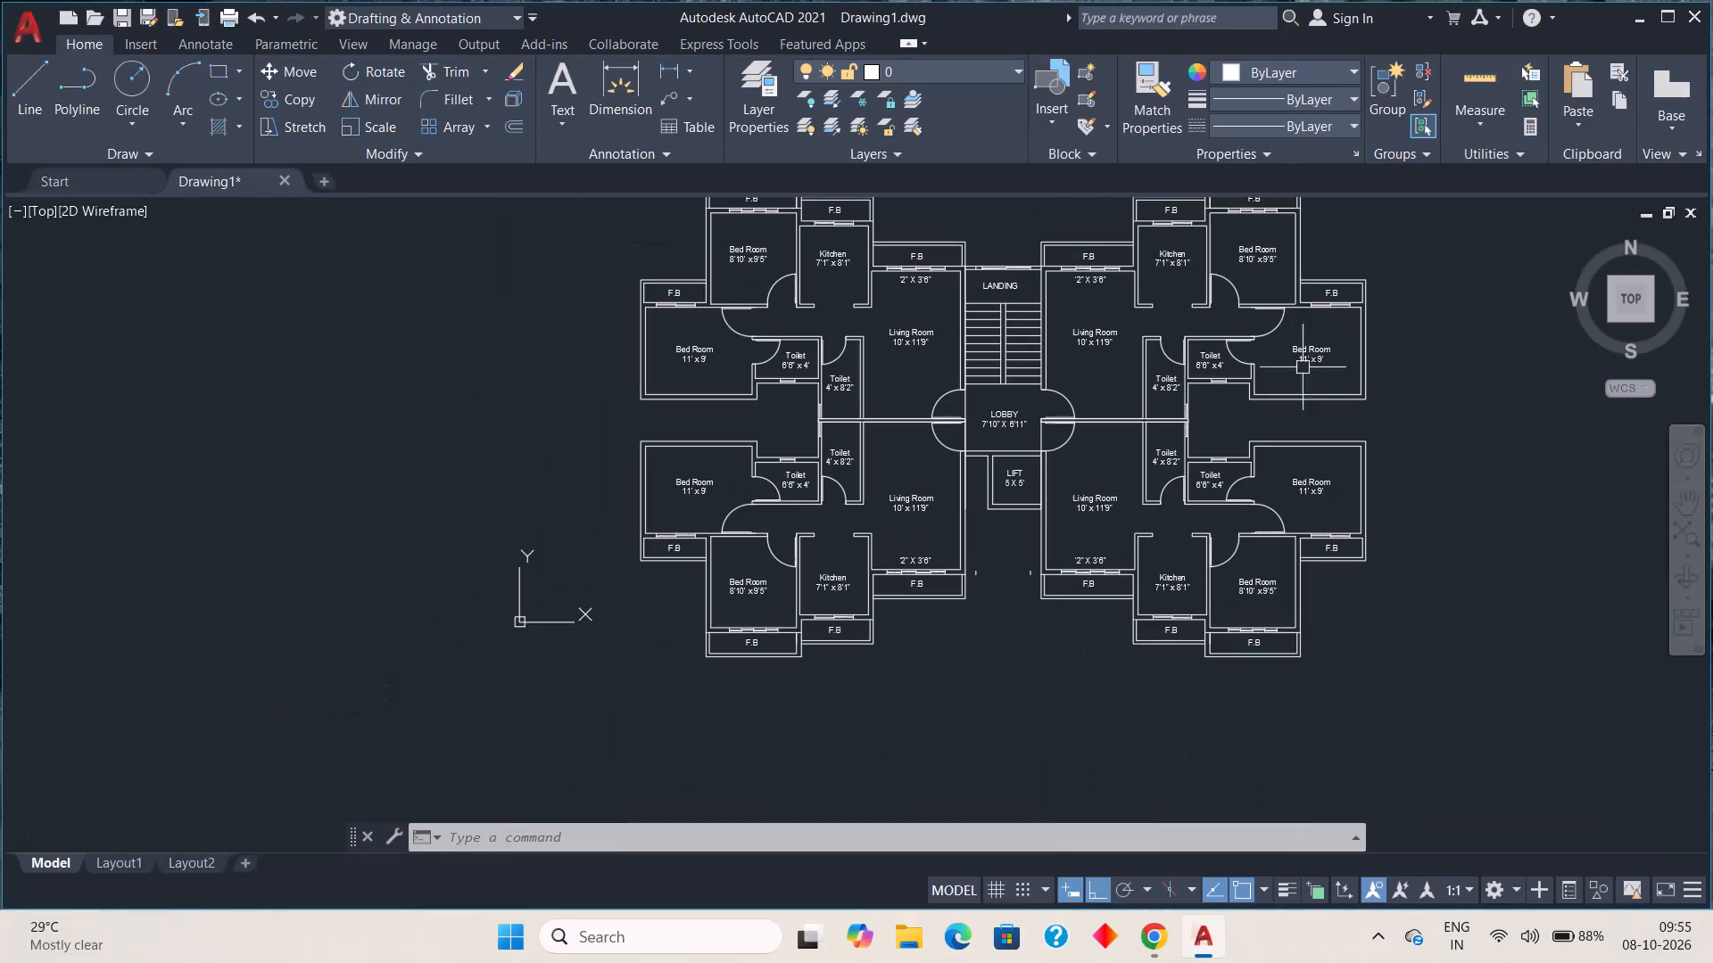
Examine the four-unit floor plan, including the junctions around the lobby doors, party walls and lift.
middle_click_drag(1199, 412, 1198, 439)
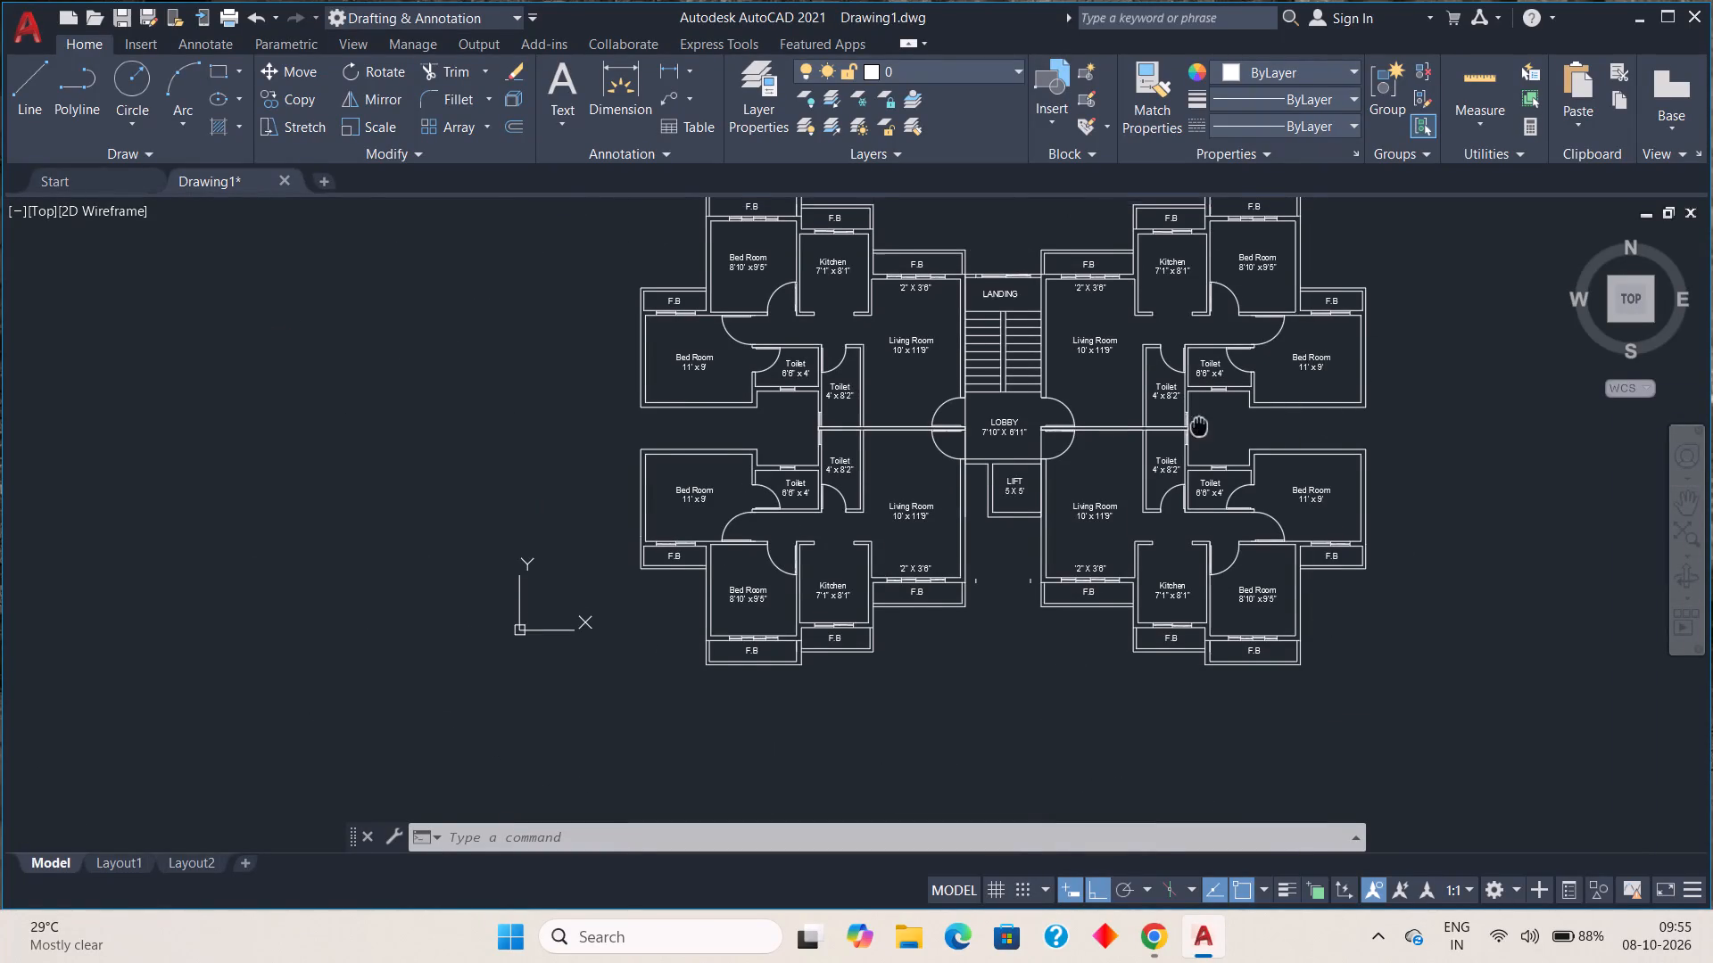
middle_click_drag(1198, 439, 1185, 494)
scroll(1110, 482, "up", 1)
scroll(1112, 476, "down", 1)
middle_click_drag(1107, 473, 1026, 518)
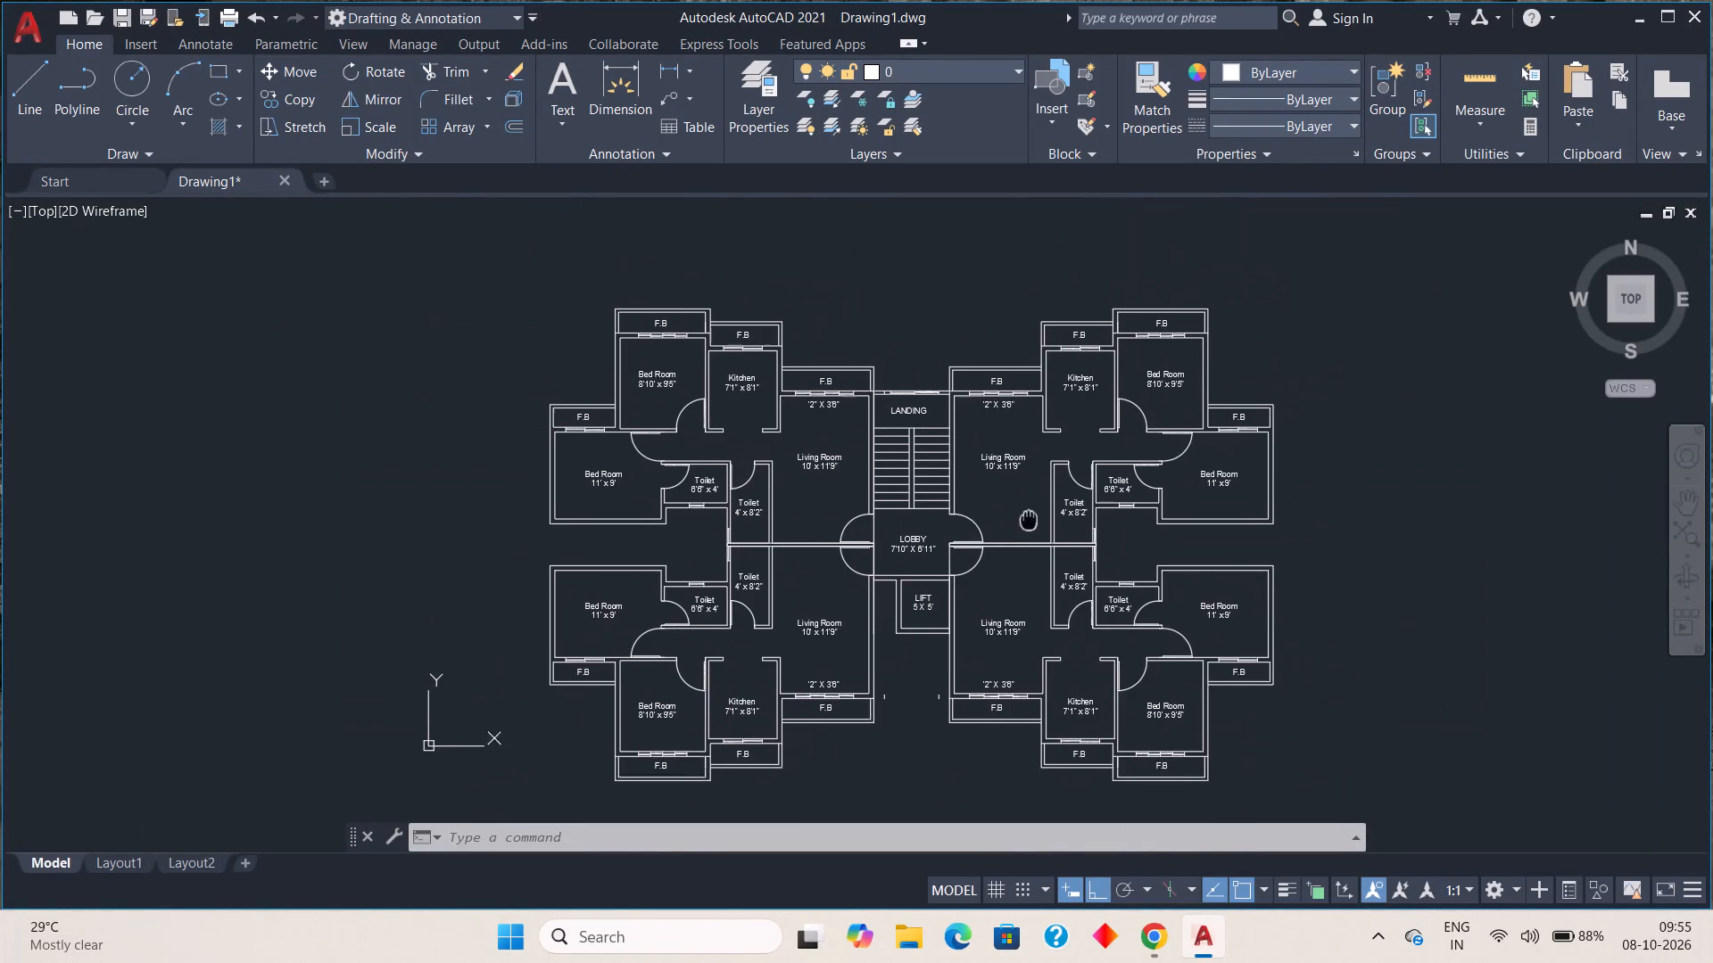
middle_click_drag(1026, 518, 1017, 518)
scroll(977, 528, "up", 1)
scroll(976, 535, "down", 1)
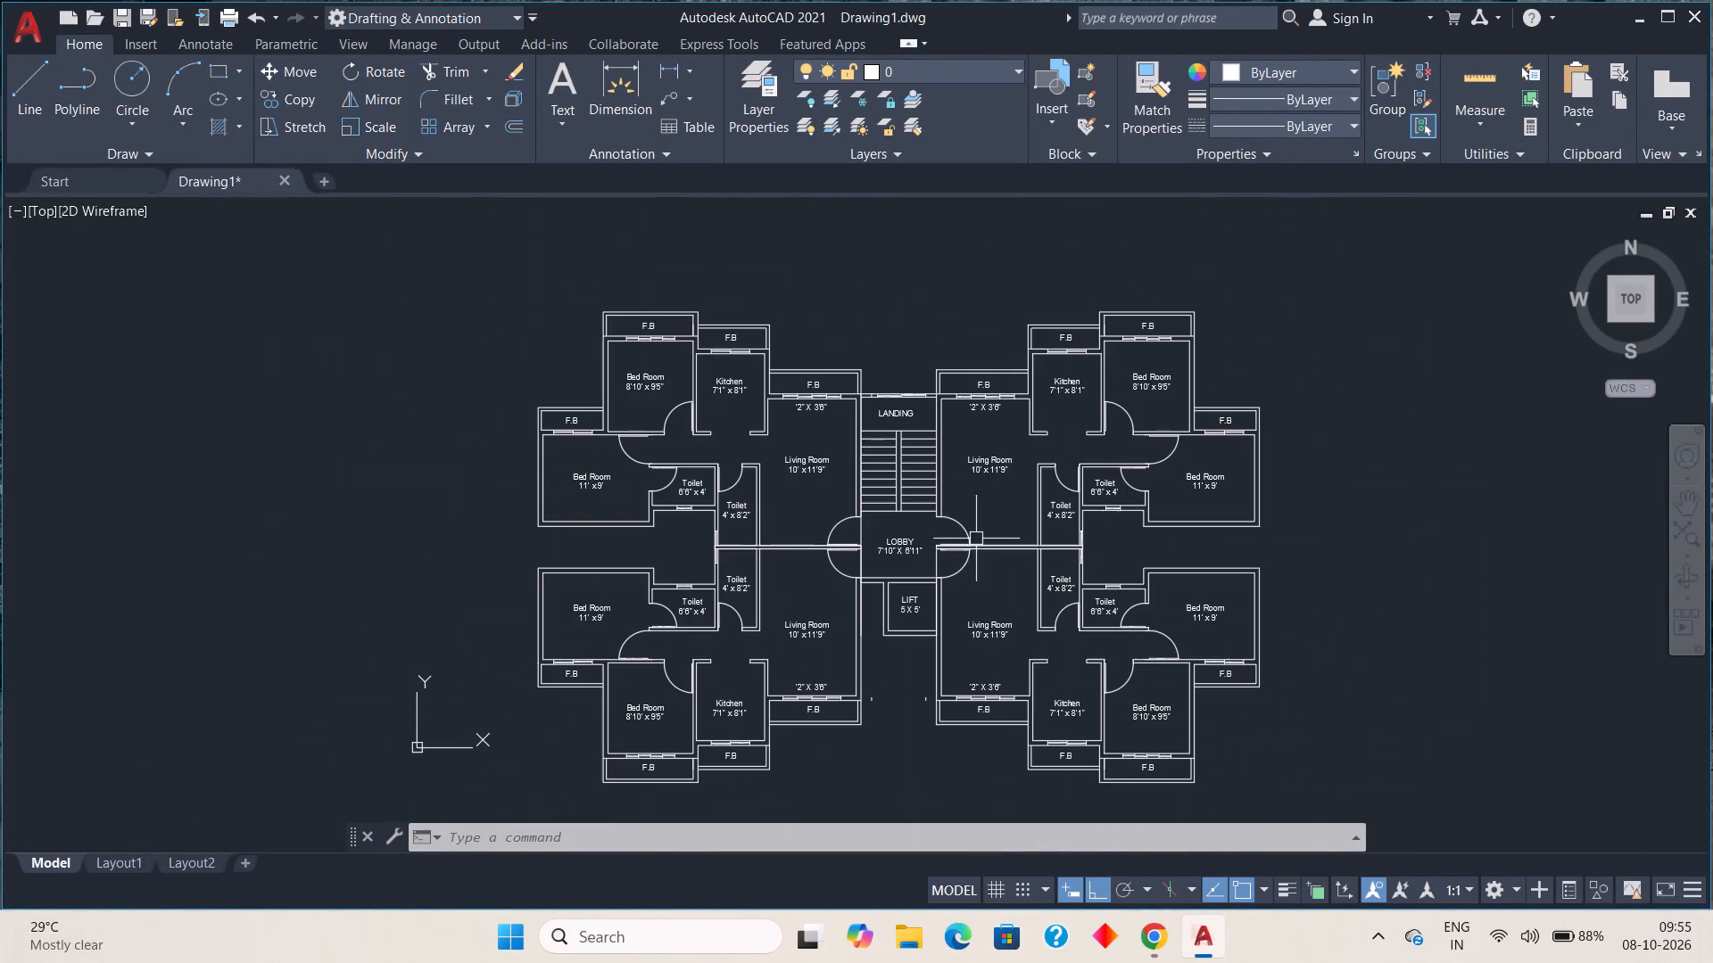
middle_click_drag(981, 583, 980, 598)
scroll(956, 605, "up", 4)
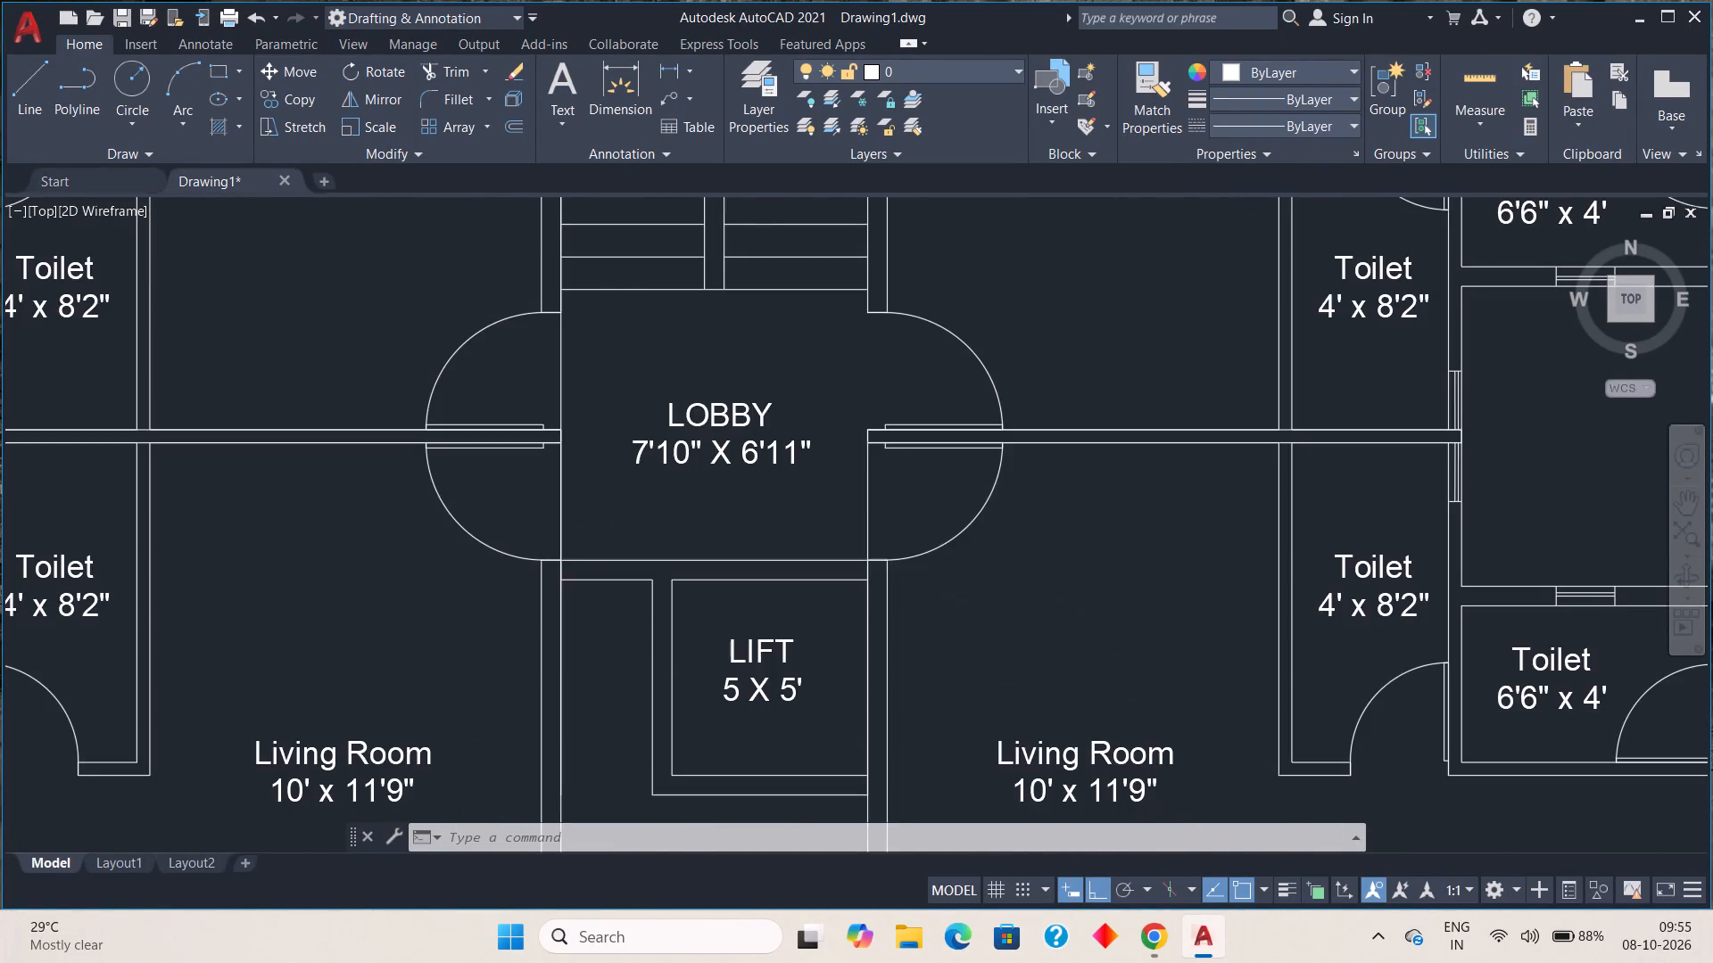
scroll(954, 602, "down", 4)
middle_click_drag(956, 607, 944, 547)
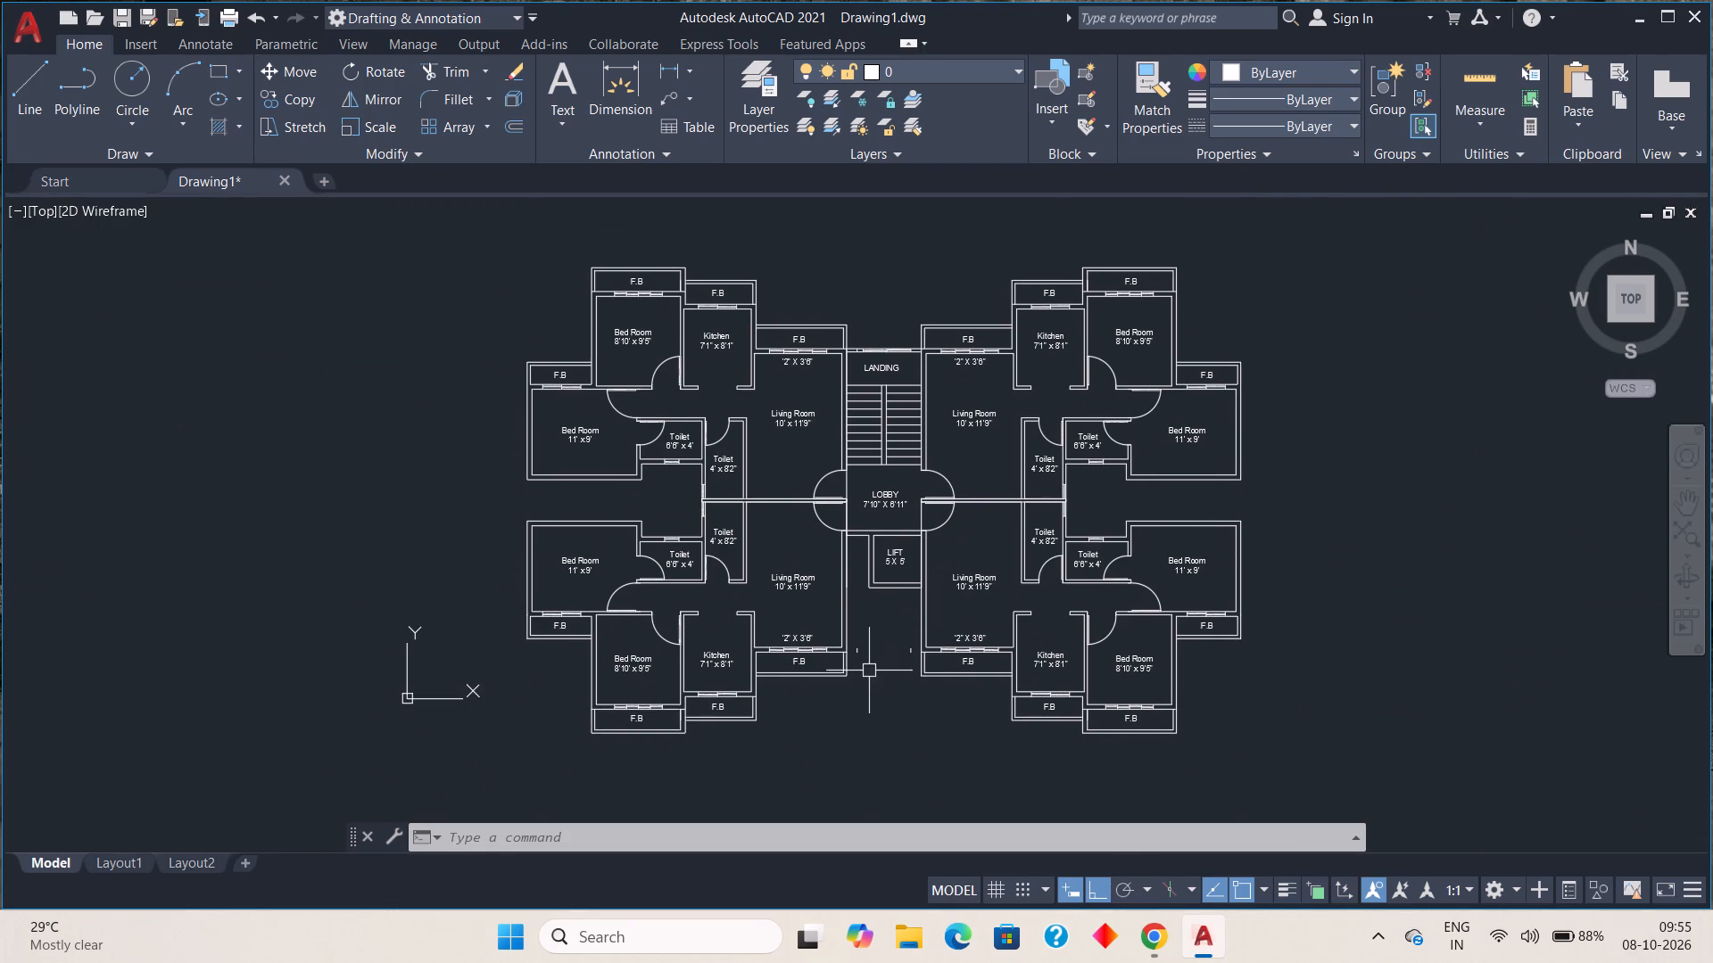
Delete the two small stray marks south of the lift, between the southern living rooms' F.B areas.
scroll(869, 671, "up", 3)
left_click(814, 597)
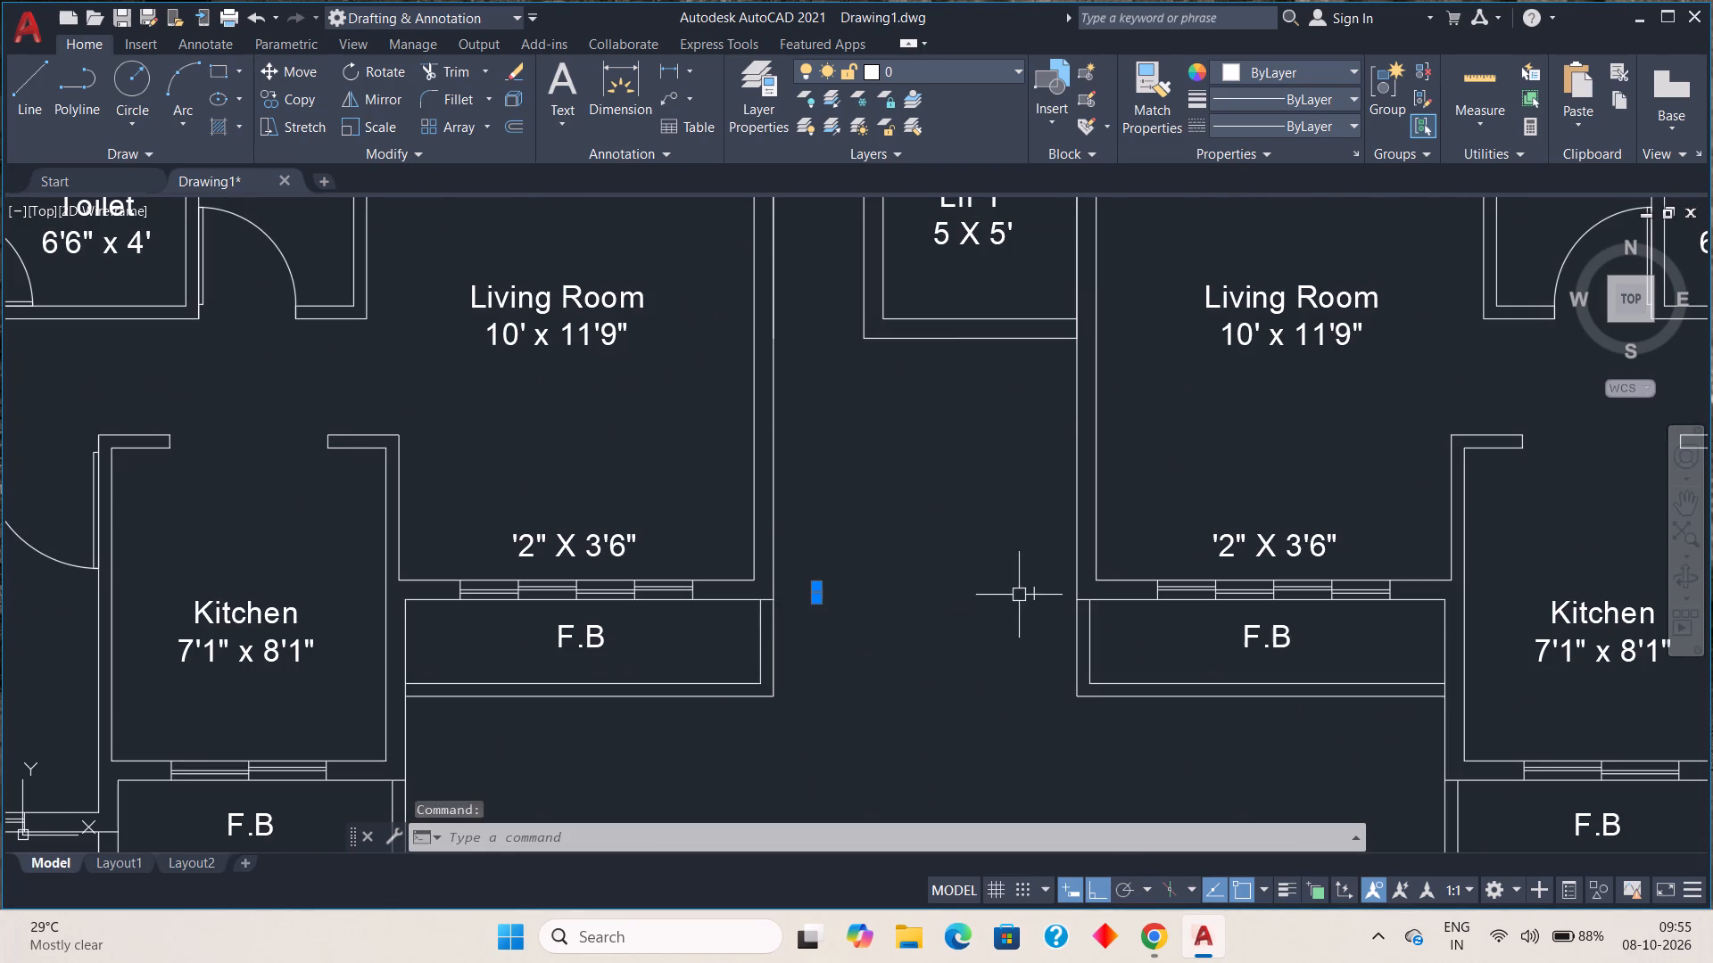
left_click(1032, 596)
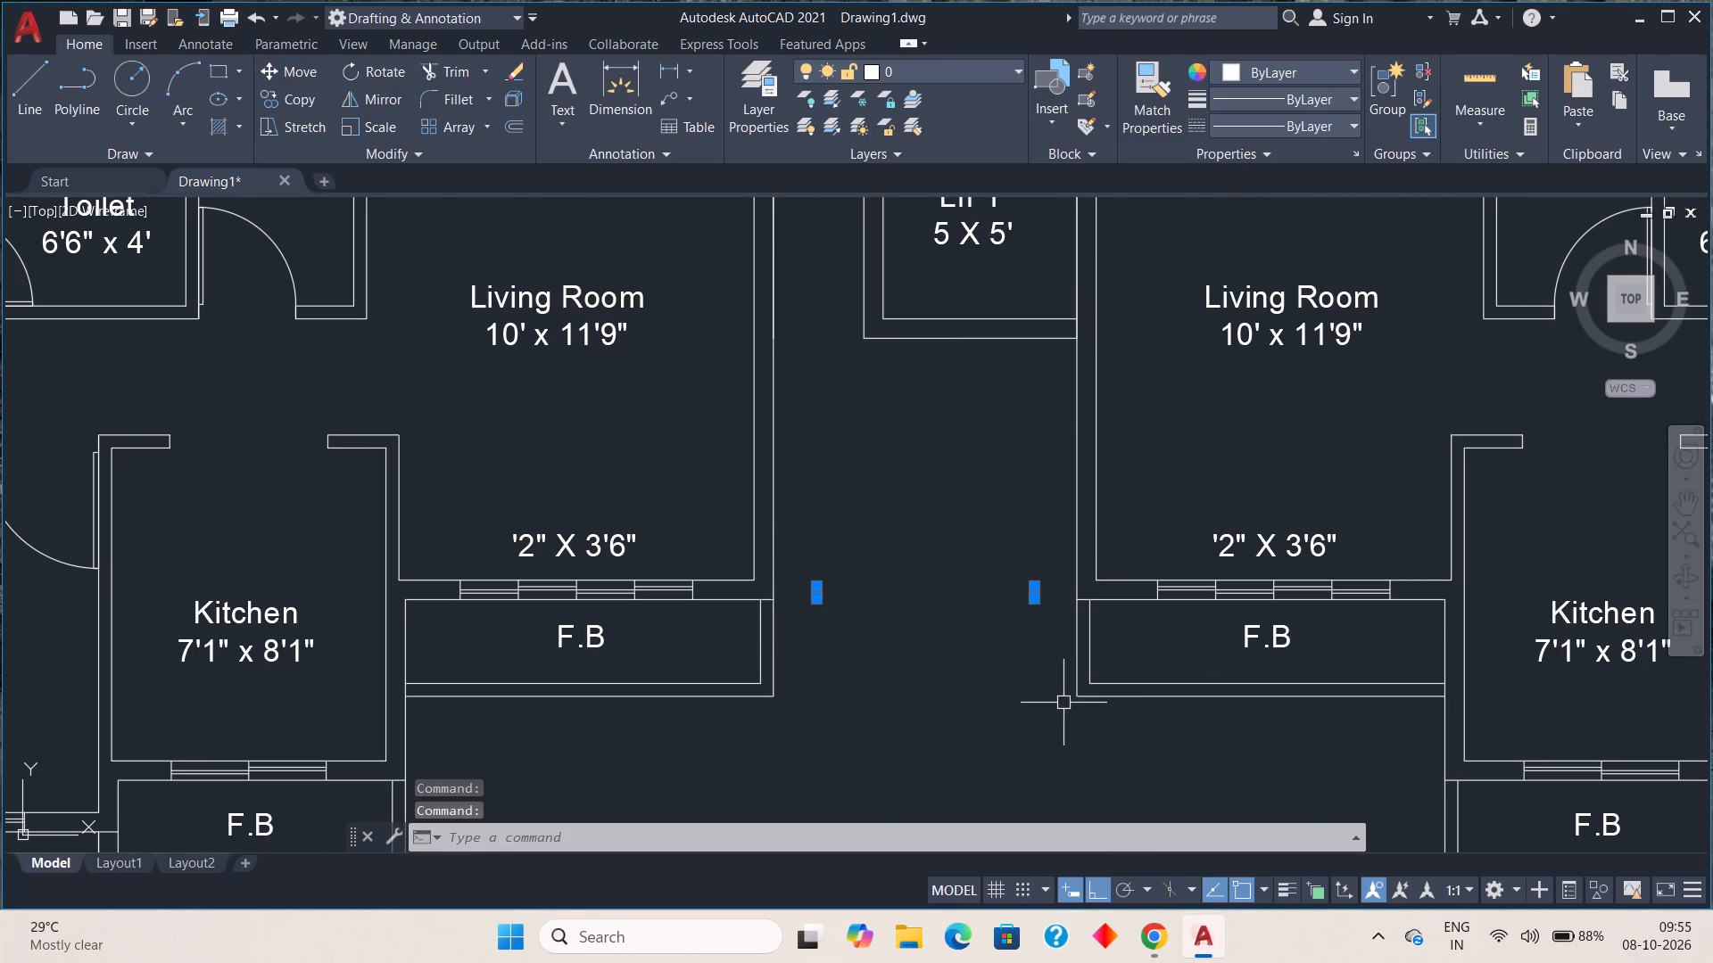
key("Delete")
Start saving the drawing in the Documents folder and clear the proposed file name.
scroll(1018, 654, "down", 3)
middle_click_drag(992, 584, 991, 599)
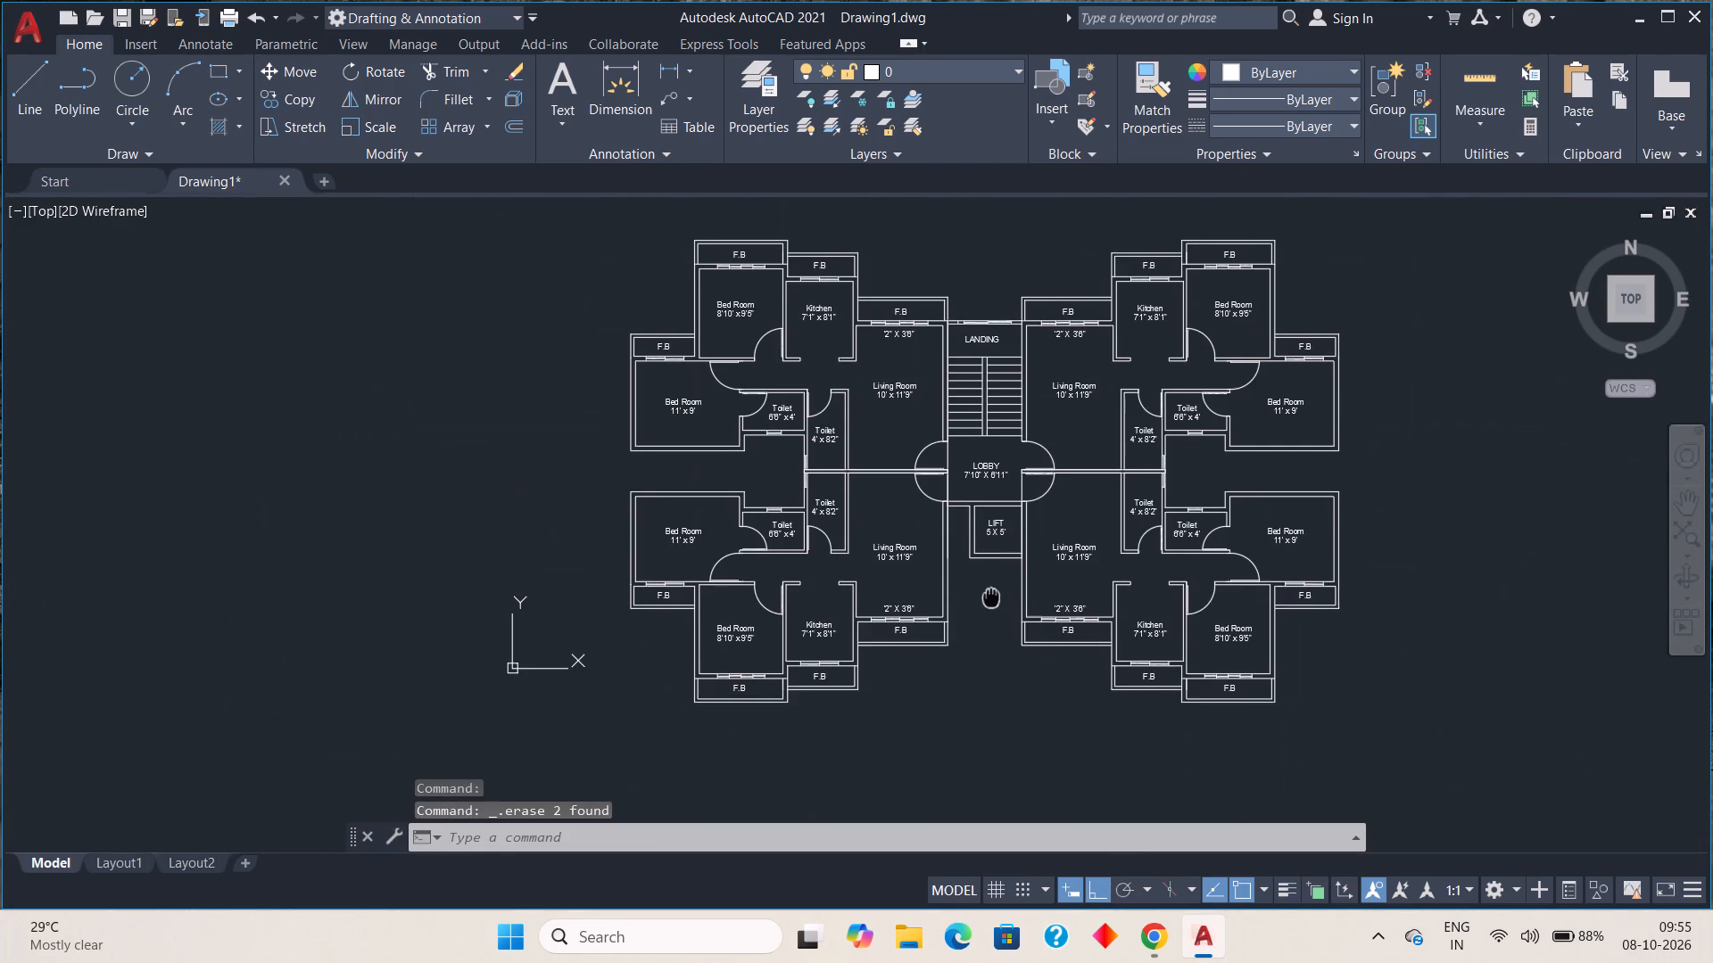
middle_click_drag(991, 599, 992, 632)
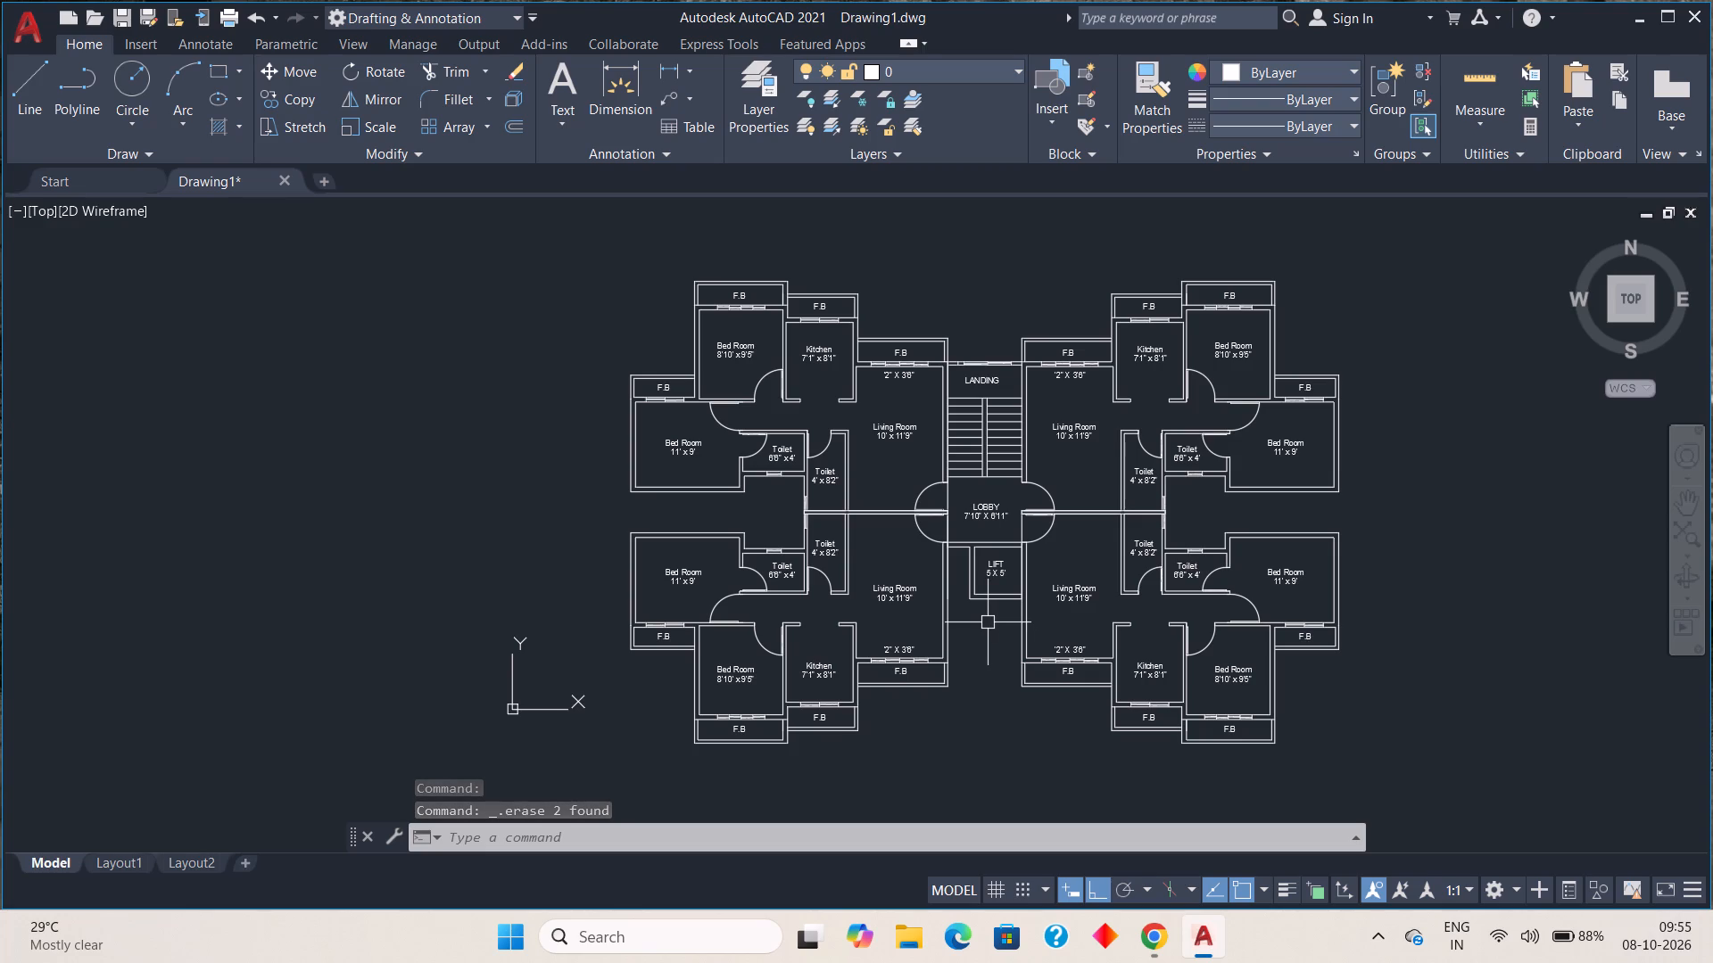
key("ctrl+s")
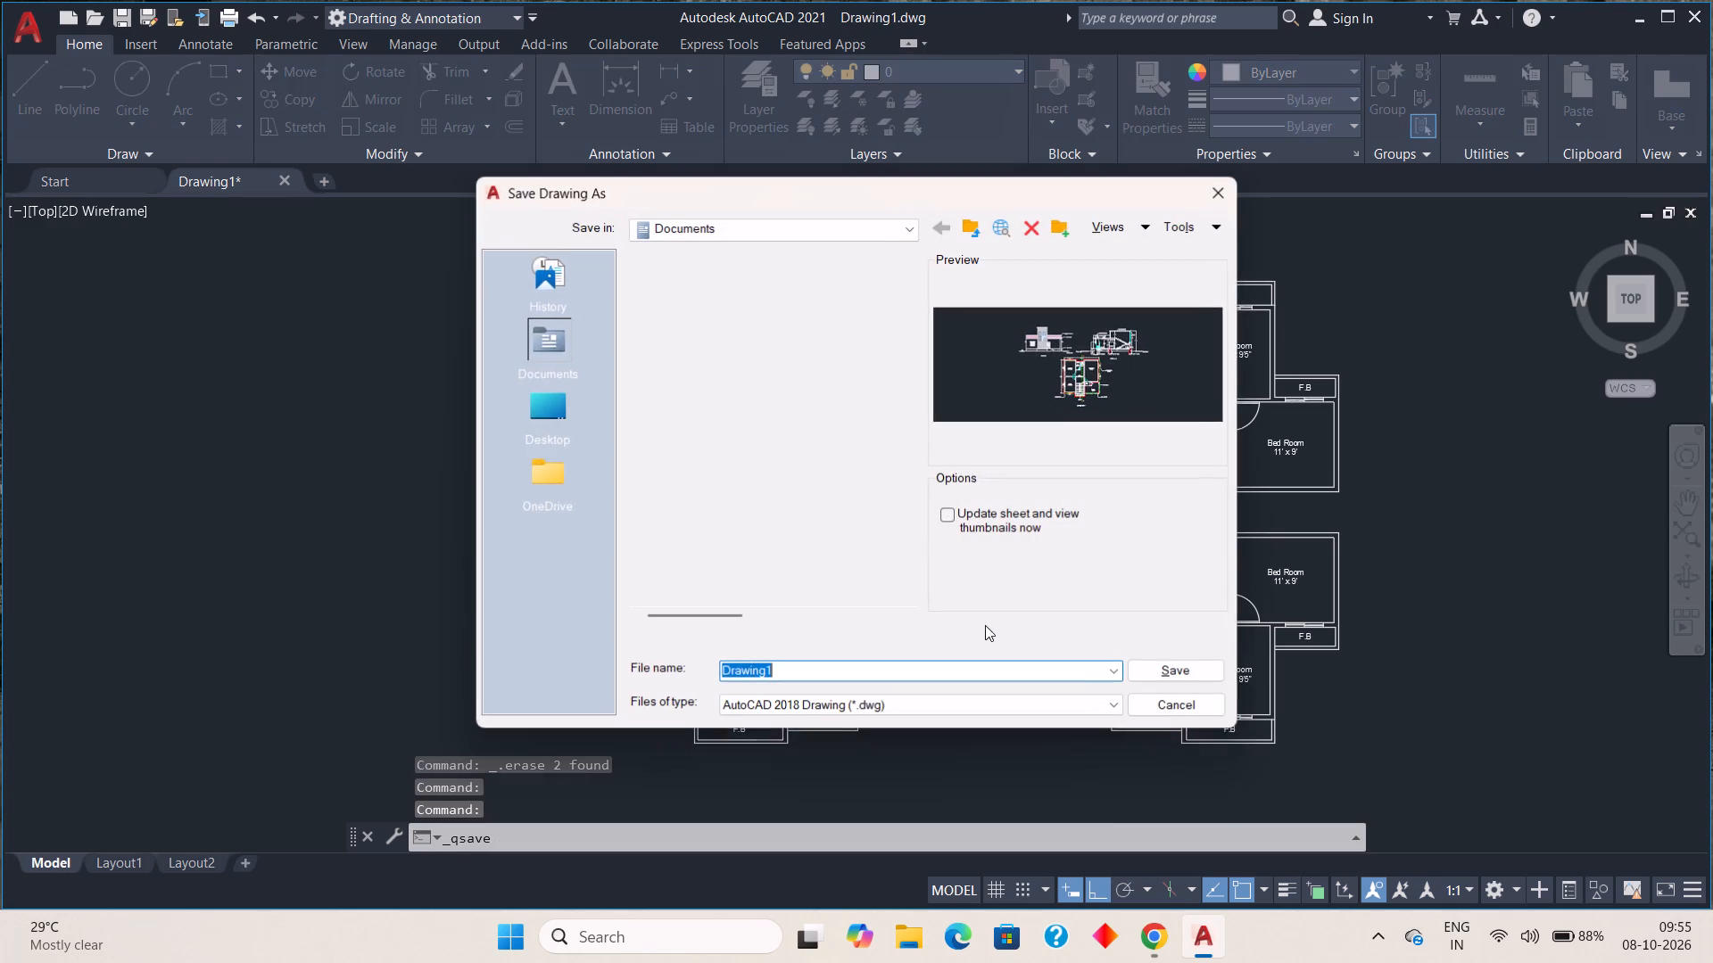
left_click(816, 672)
key("BackSpace")
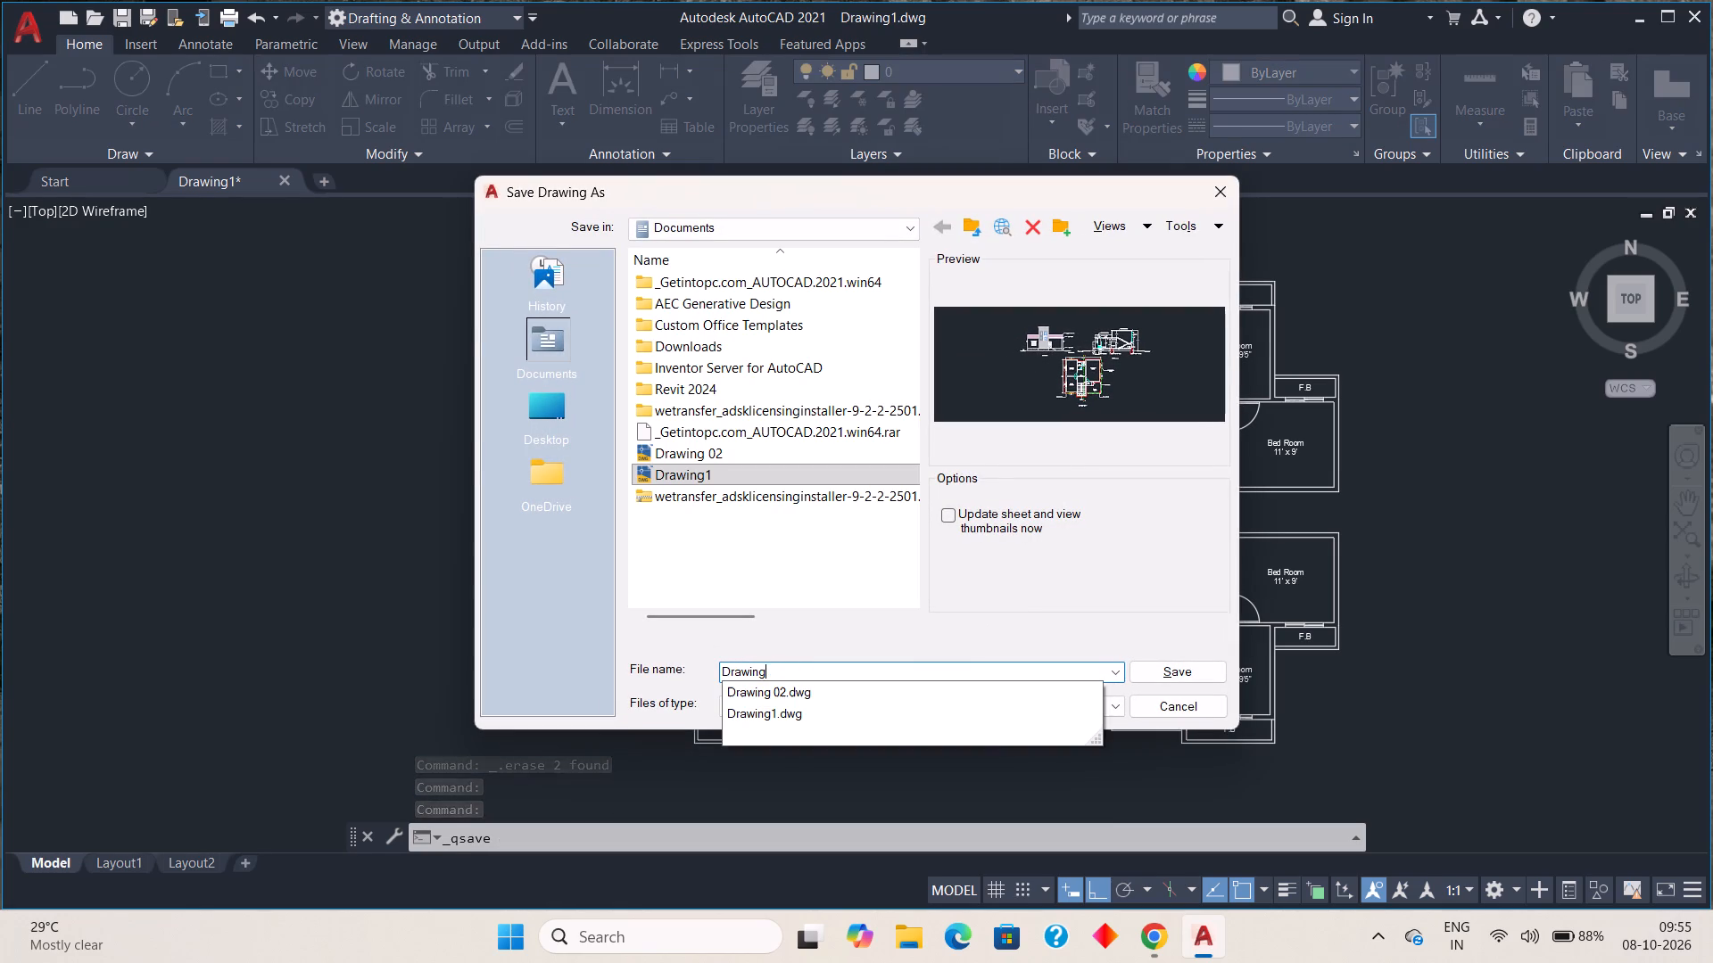
key("BackSpace")
key("BackSpace")
key("BackSpace")
key("BackSpace")
key("BackSpace")
key("BackSpace")
key("BackSpace")
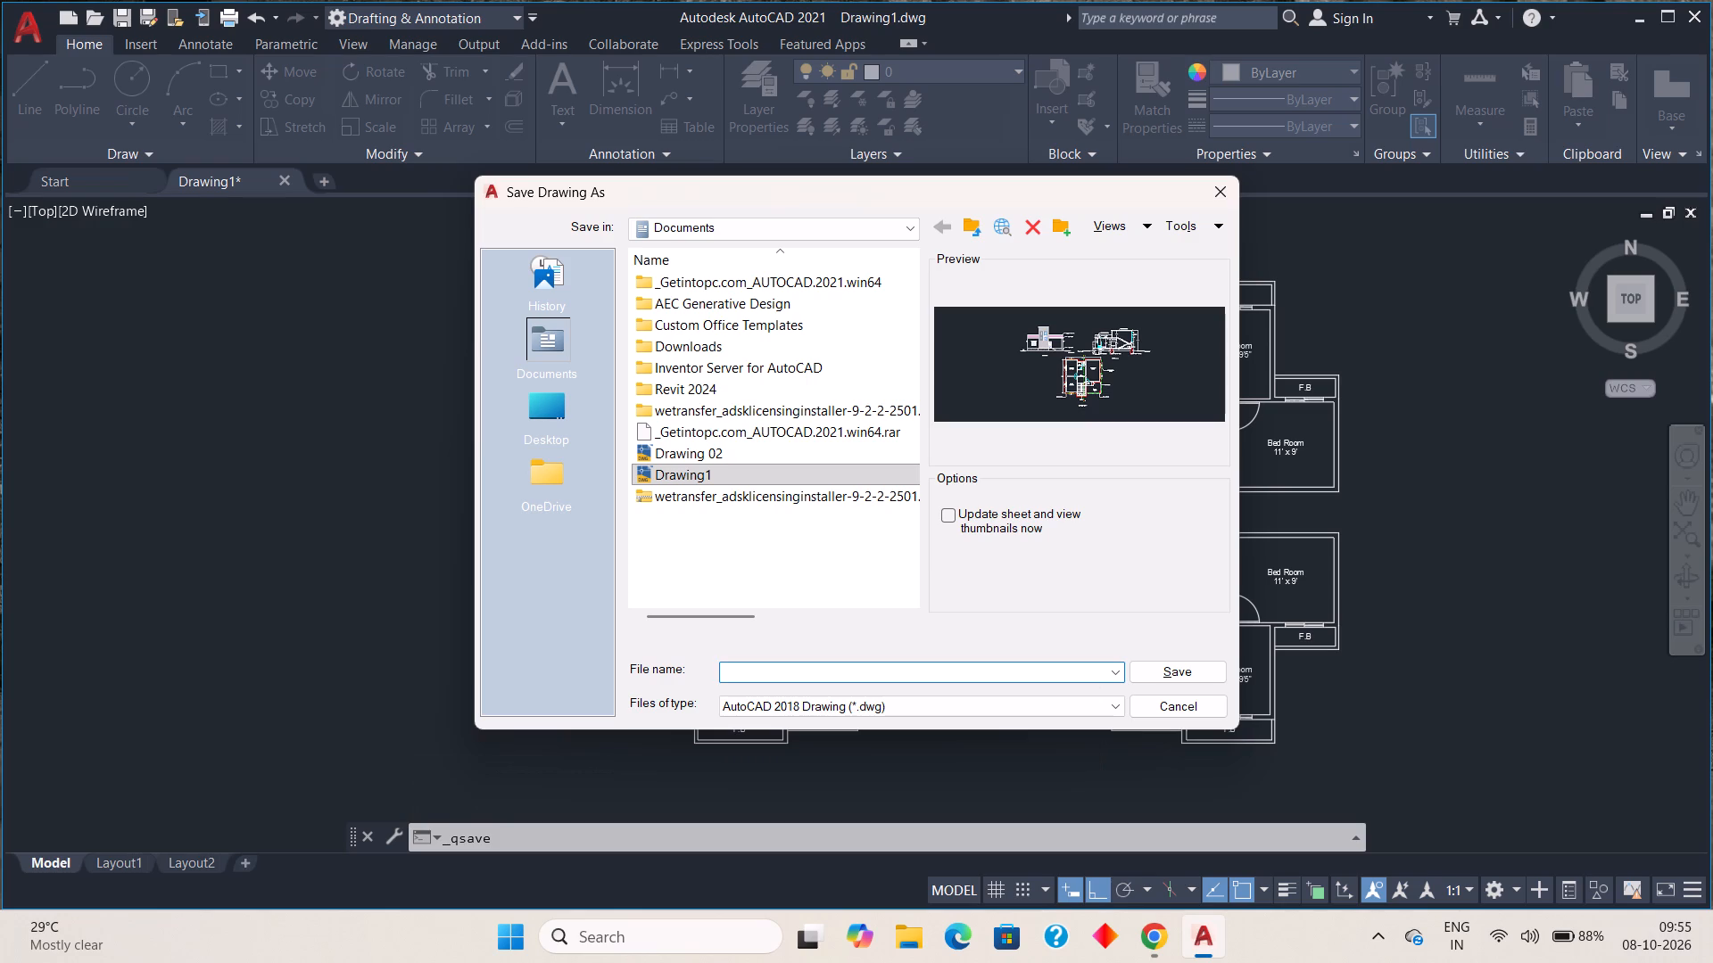